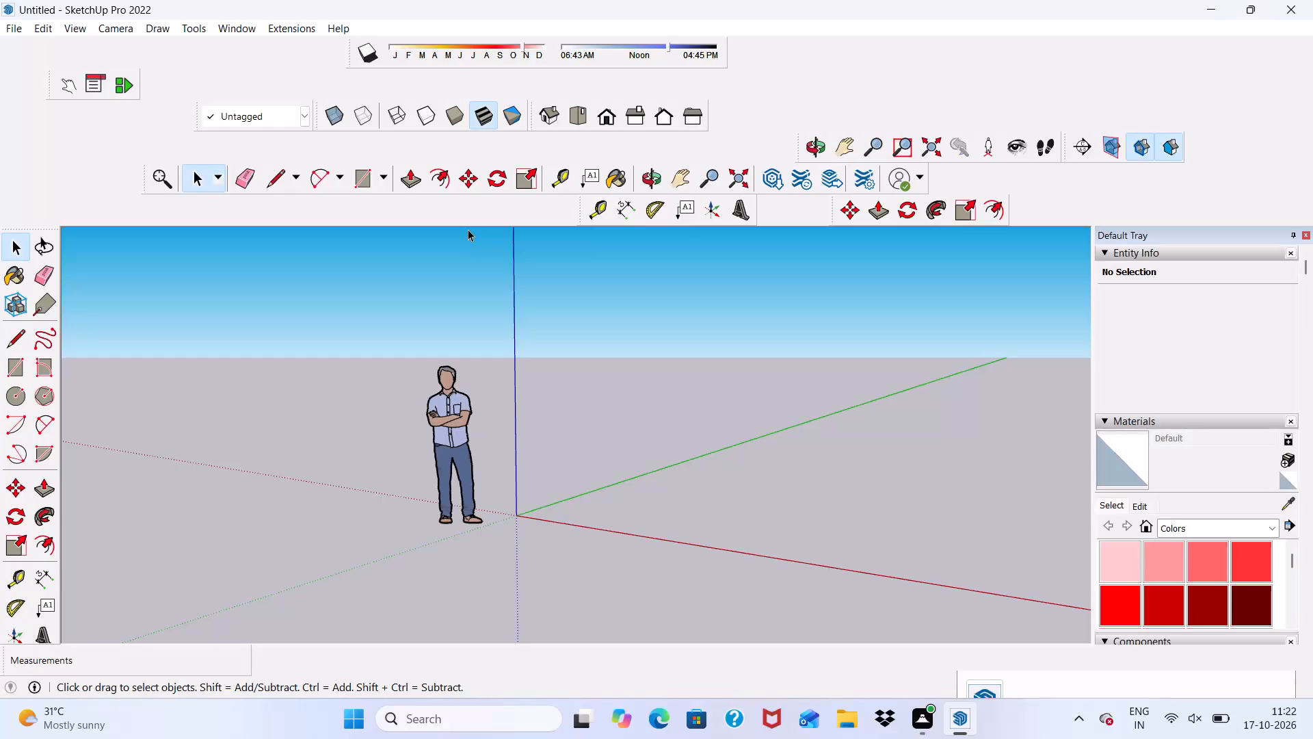
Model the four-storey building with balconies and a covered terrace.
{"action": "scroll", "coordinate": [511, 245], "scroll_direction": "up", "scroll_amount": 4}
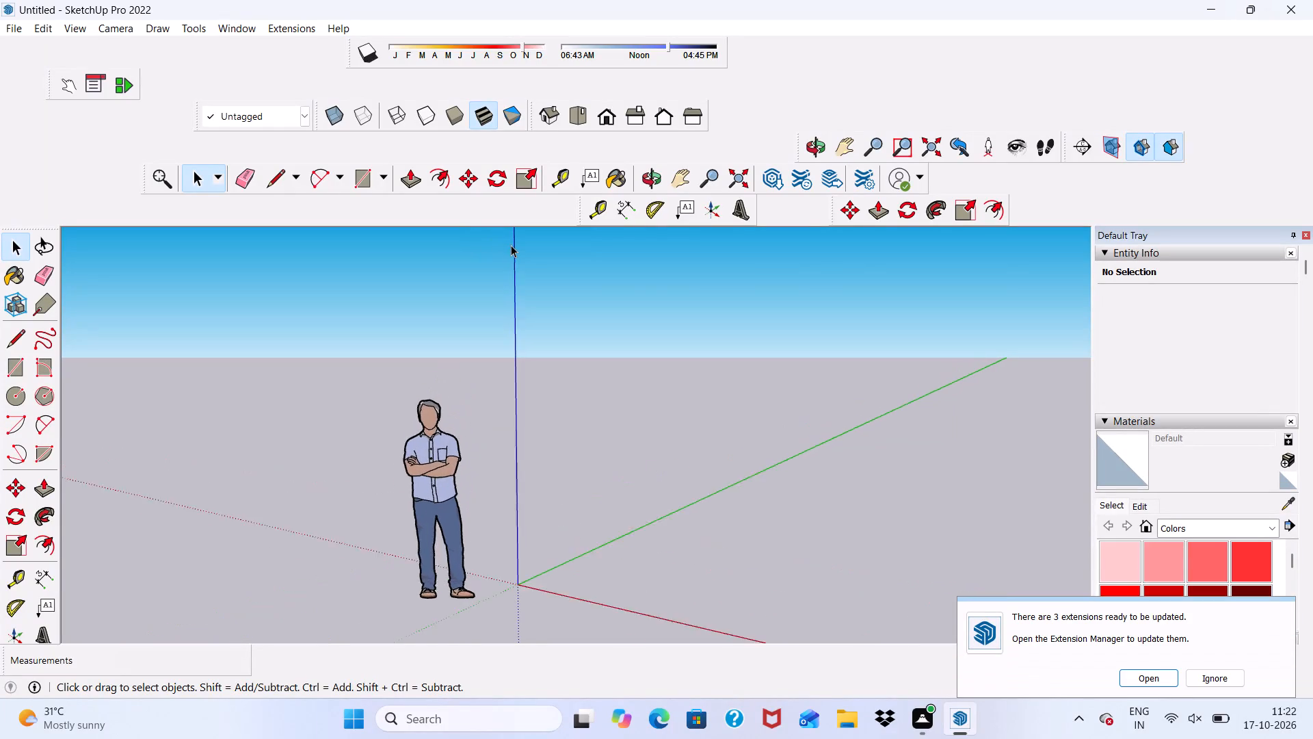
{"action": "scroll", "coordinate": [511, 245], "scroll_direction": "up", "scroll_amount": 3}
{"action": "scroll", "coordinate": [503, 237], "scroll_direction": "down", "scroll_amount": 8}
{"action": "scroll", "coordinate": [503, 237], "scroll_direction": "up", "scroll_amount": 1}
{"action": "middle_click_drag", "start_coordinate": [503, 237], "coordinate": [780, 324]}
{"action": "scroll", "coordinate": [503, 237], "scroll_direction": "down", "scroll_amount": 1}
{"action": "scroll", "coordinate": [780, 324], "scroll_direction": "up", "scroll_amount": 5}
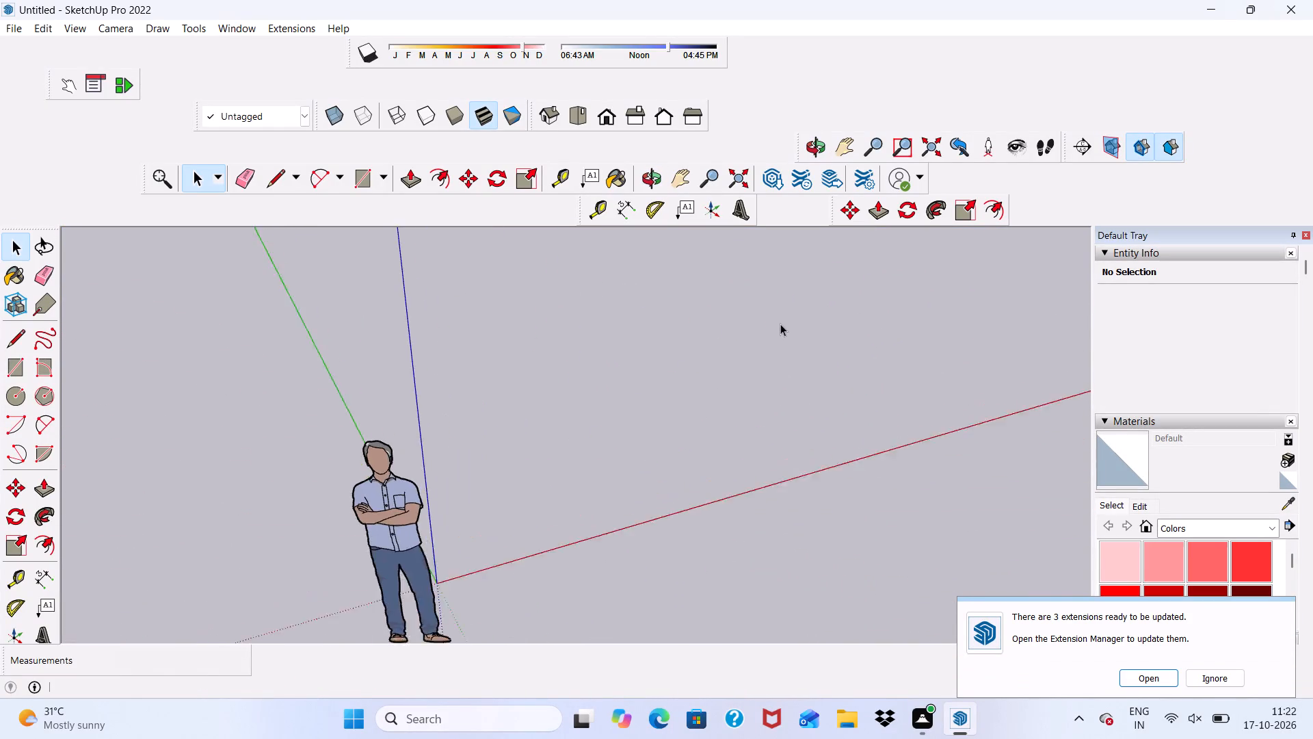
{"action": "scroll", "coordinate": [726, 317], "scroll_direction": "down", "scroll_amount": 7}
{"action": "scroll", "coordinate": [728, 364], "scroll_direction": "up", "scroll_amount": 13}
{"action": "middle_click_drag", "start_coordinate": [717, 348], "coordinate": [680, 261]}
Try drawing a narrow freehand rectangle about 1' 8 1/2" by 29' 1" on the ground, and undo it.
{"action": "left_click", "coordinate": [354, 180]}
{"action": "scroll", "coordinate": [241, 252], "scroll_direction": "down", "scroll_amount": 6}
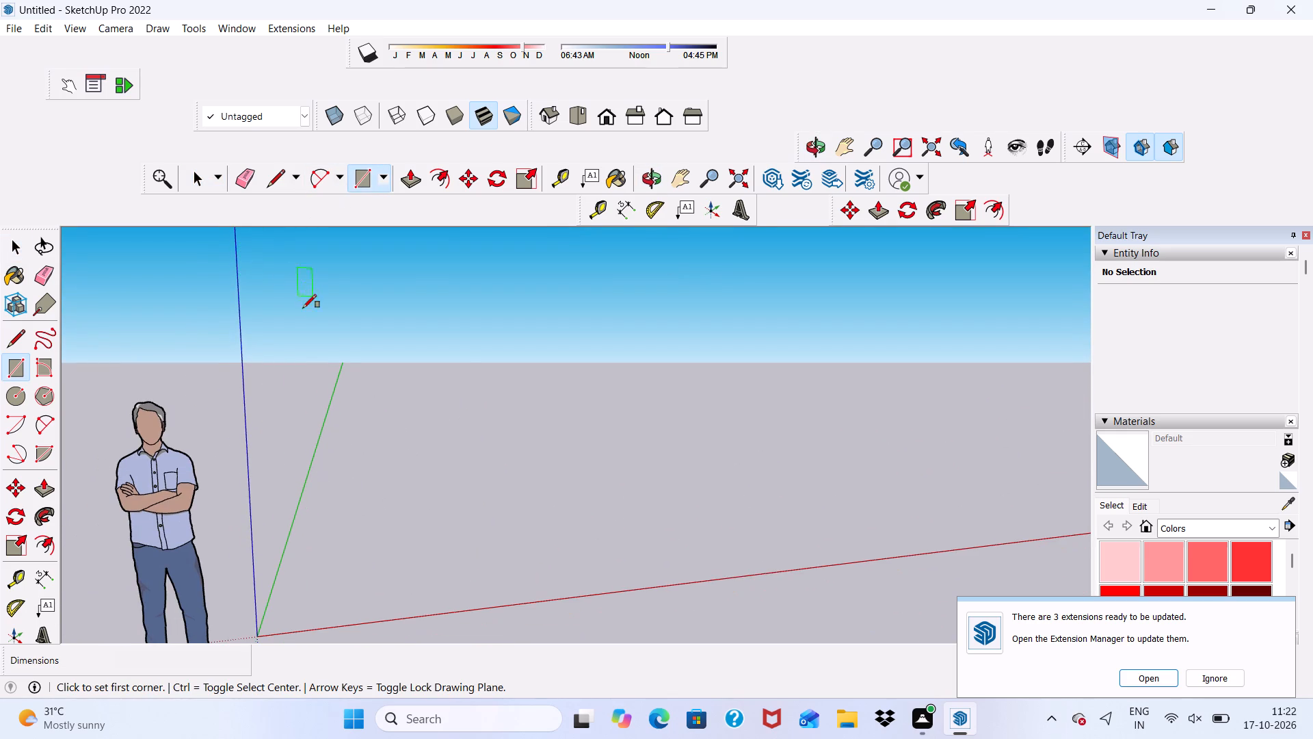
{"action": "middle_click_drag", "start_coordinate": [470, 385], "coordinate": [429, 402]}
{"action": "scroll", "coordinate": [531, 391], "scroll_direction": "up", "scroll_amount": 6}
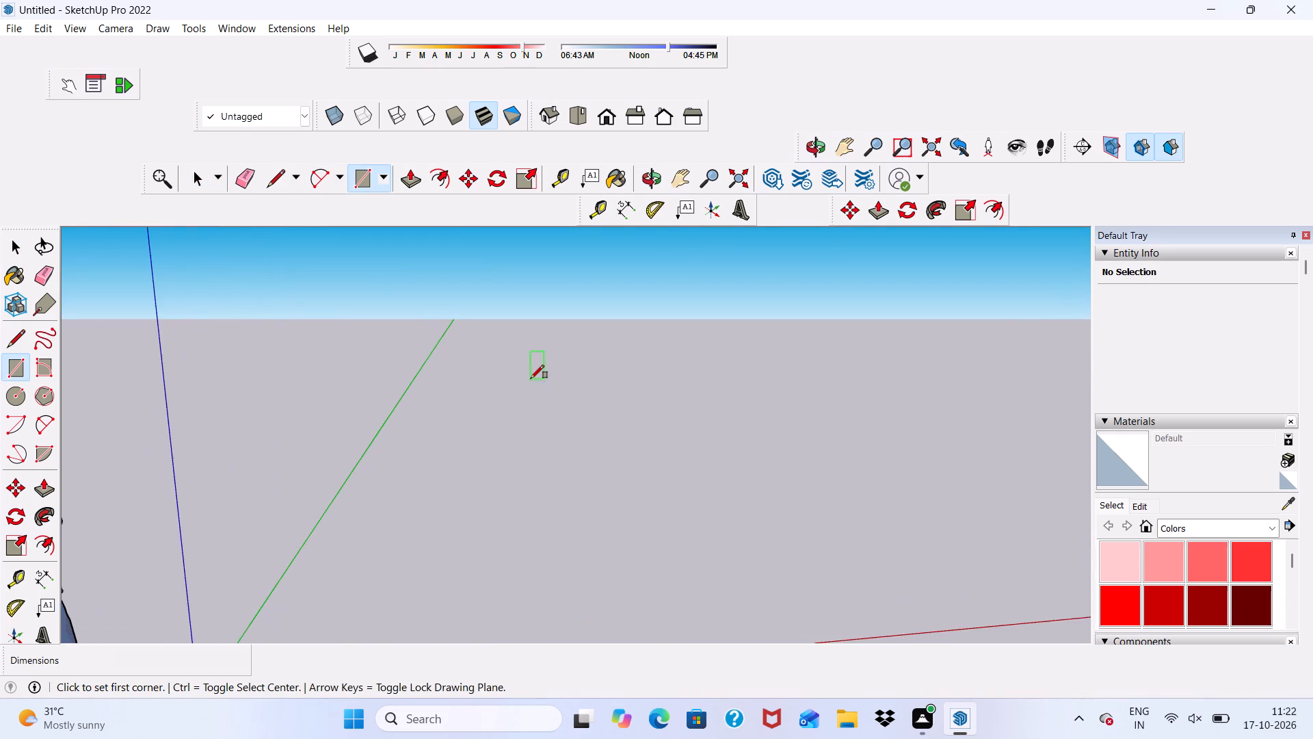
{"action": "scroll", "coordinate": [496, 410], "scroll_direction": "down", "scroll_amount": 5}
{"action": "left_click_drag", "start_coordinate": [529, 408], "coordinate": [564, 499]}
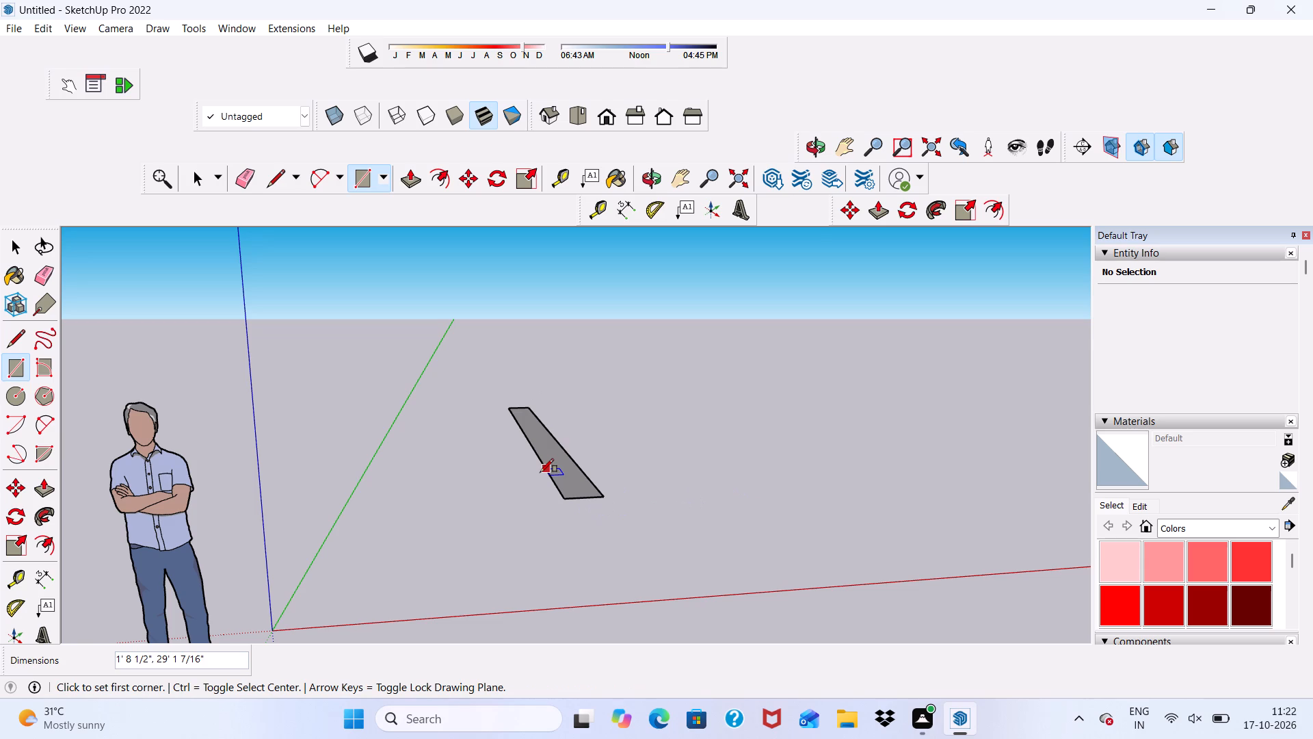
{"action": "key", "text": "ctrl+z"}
Draw a 40' by 40' rectangle on the ground plane, between the green and red axes.
{"action": "scroll", "coordinate": [515, 413], "scroll_direction": "up", "scroll_amount": 2}
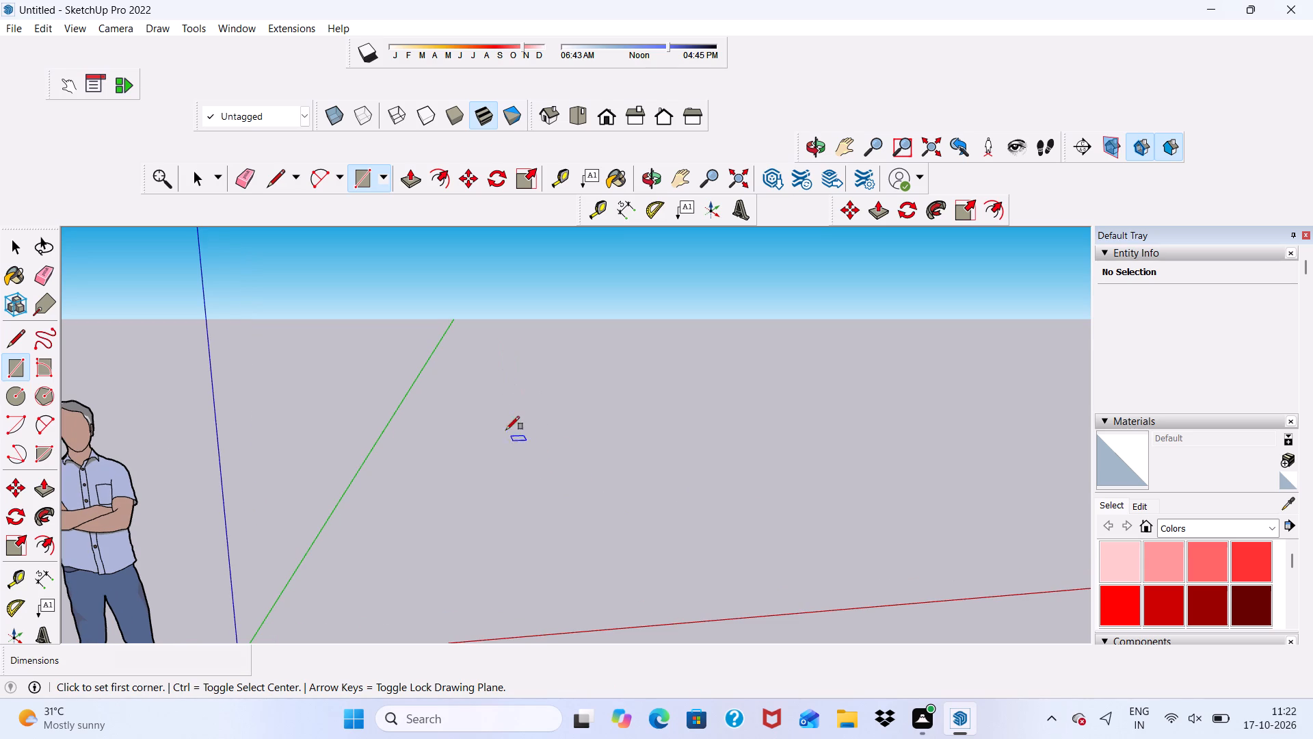
{"action": "left_click", "coordinate": [497, 413]}
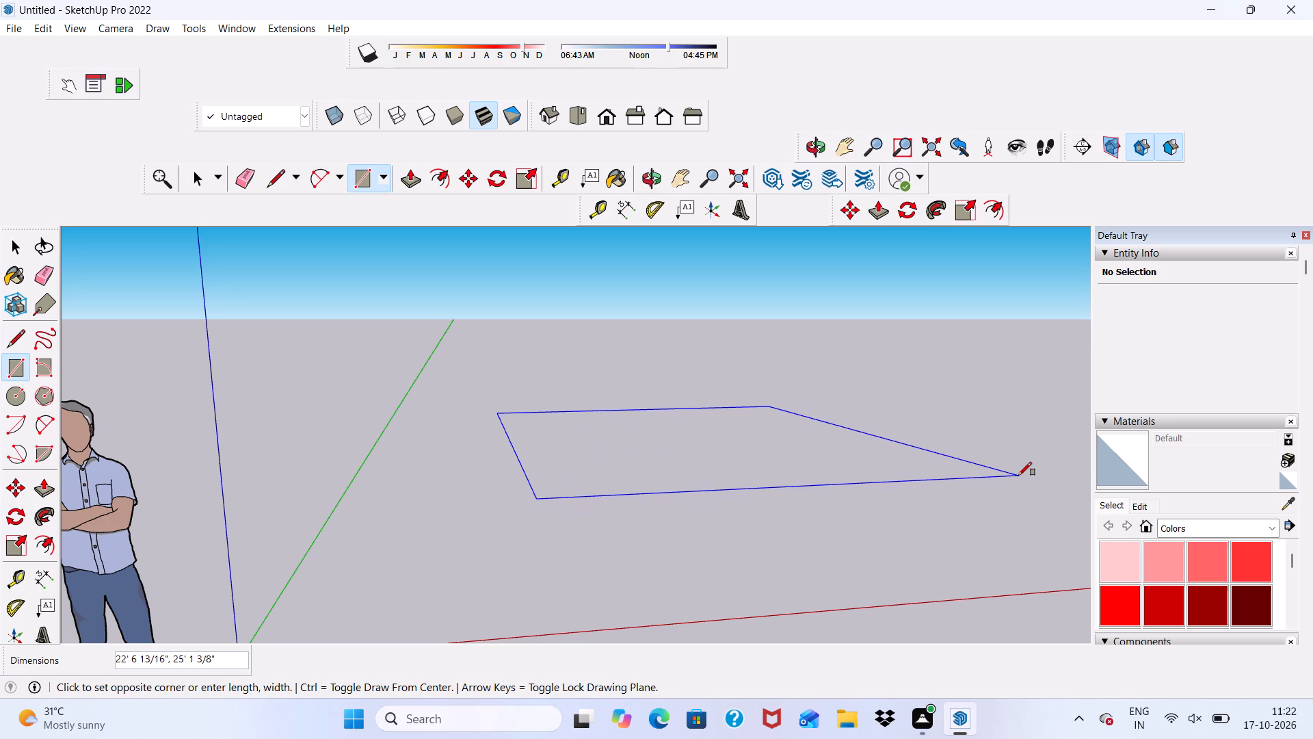
{"action": "type", "text": "10"}
{"action": "key", "text": "BackSpace"}
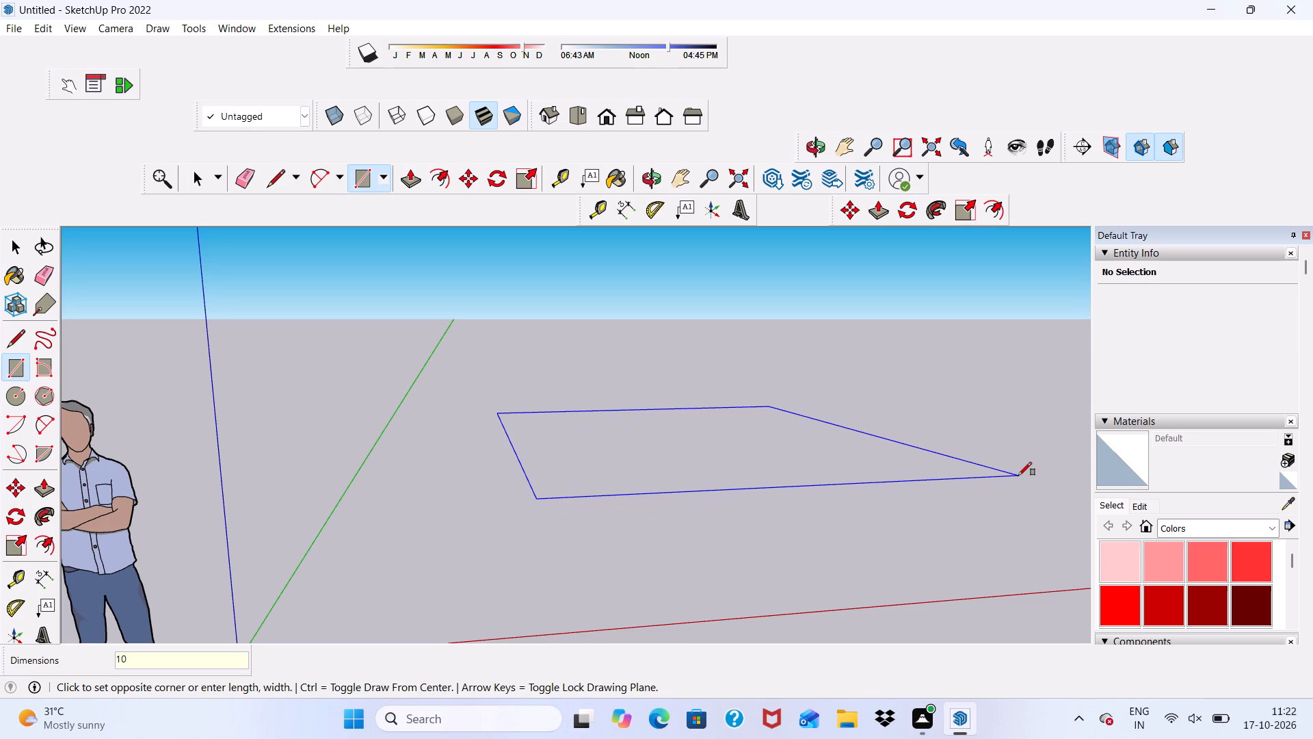
{"action": "key", "text": "BackSpace"}
{"action": "type", "text": "40',40'"}
{"action": "key", "text": "Return"}
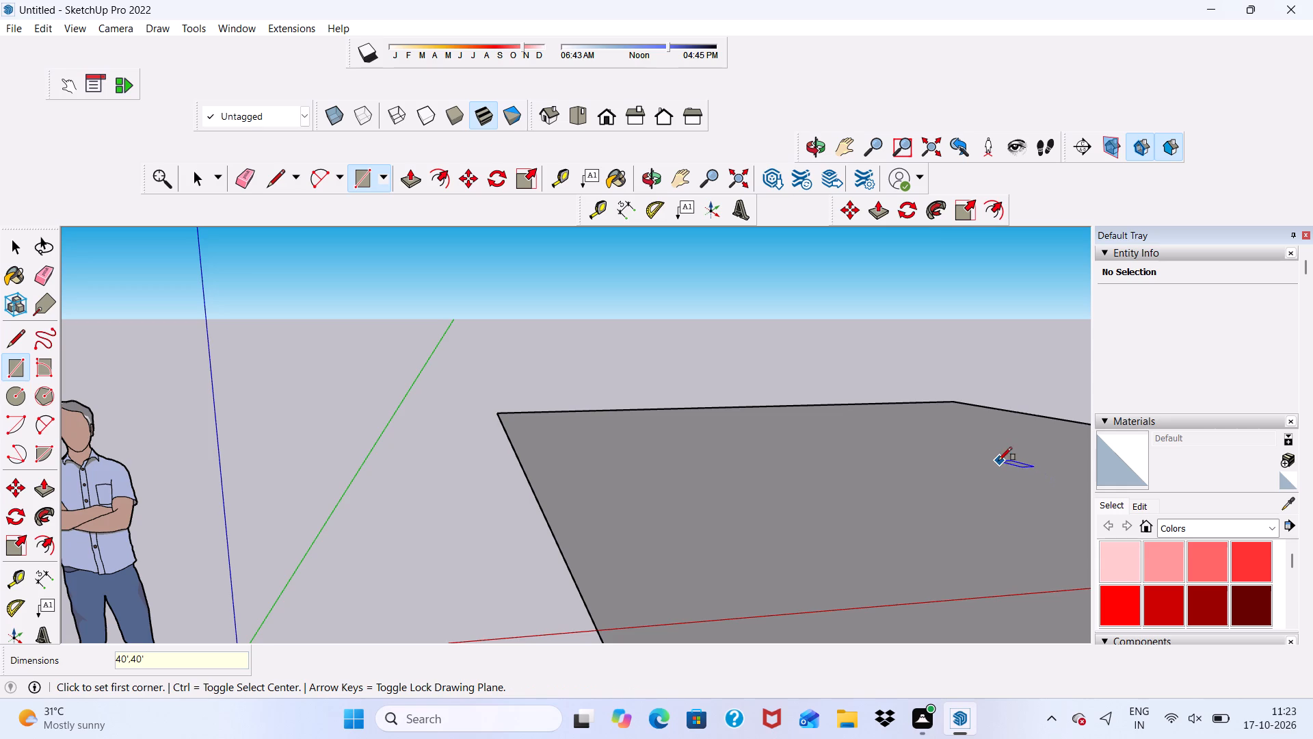
{"action": "scroll", "coordinate": [511, 390], "scroll_direction": "down", "scroll_amount": 13}
{"action": "middle_click_drag", "start_coordinate": [704, 468], "coordinate": [631, 619]}
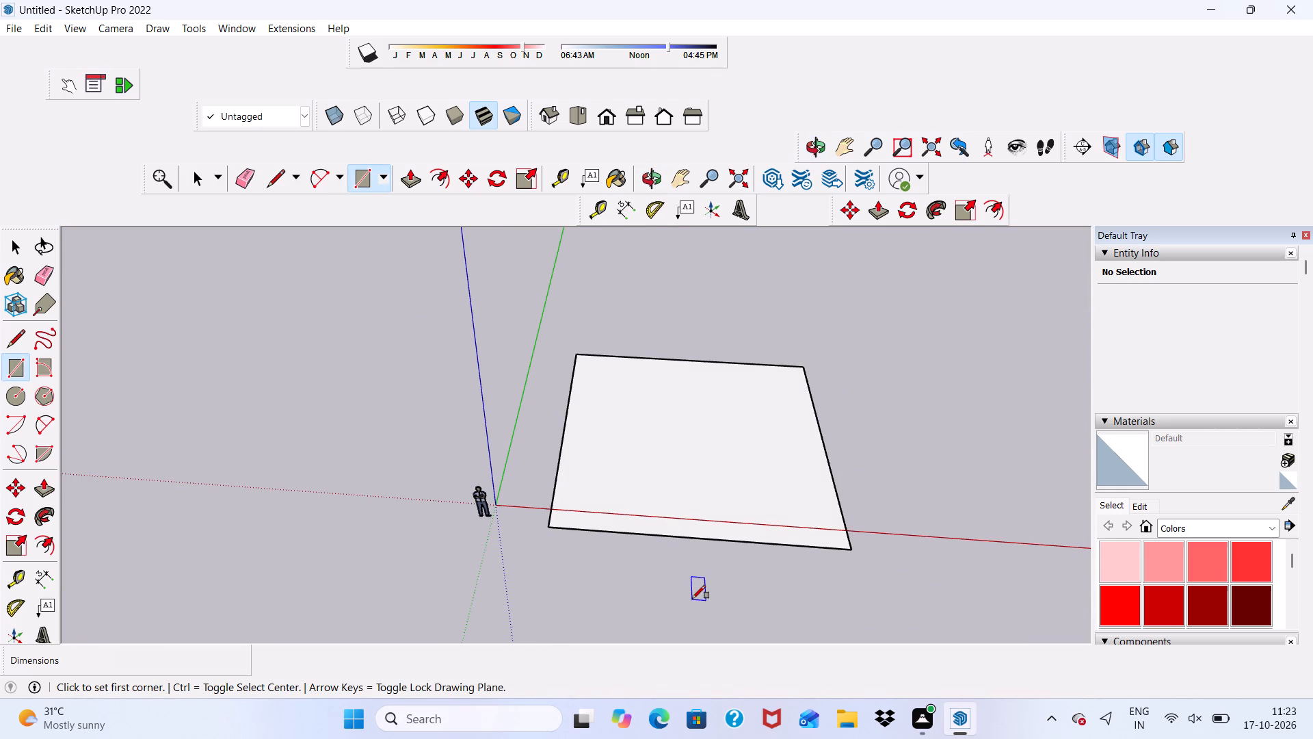
{"action": "key", "text": "space"}
Move the whole square, face and edges, about 15' 9" across the ground so it clears the red axis.
{"action": "scroll", "coordinate": [632, 484], "scroll_direction": "up", "scroll_amount": 10}
{"action": "scroll", "coordinate": [493, 400], "scroll_direction": "down", "scroll_amount": 6}
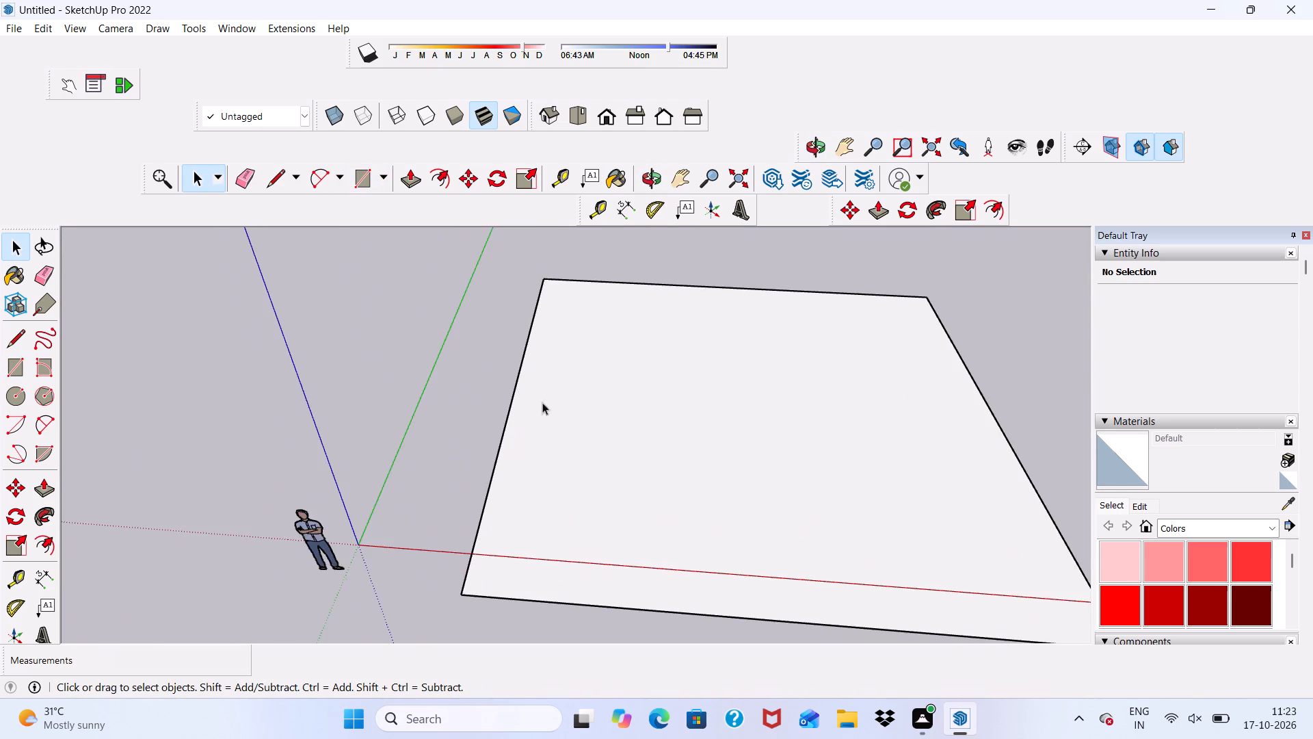
{"action": "double_click", "coordinate": [568, 415]}
{"action": "left_click", "coordinate": [469, 175]}
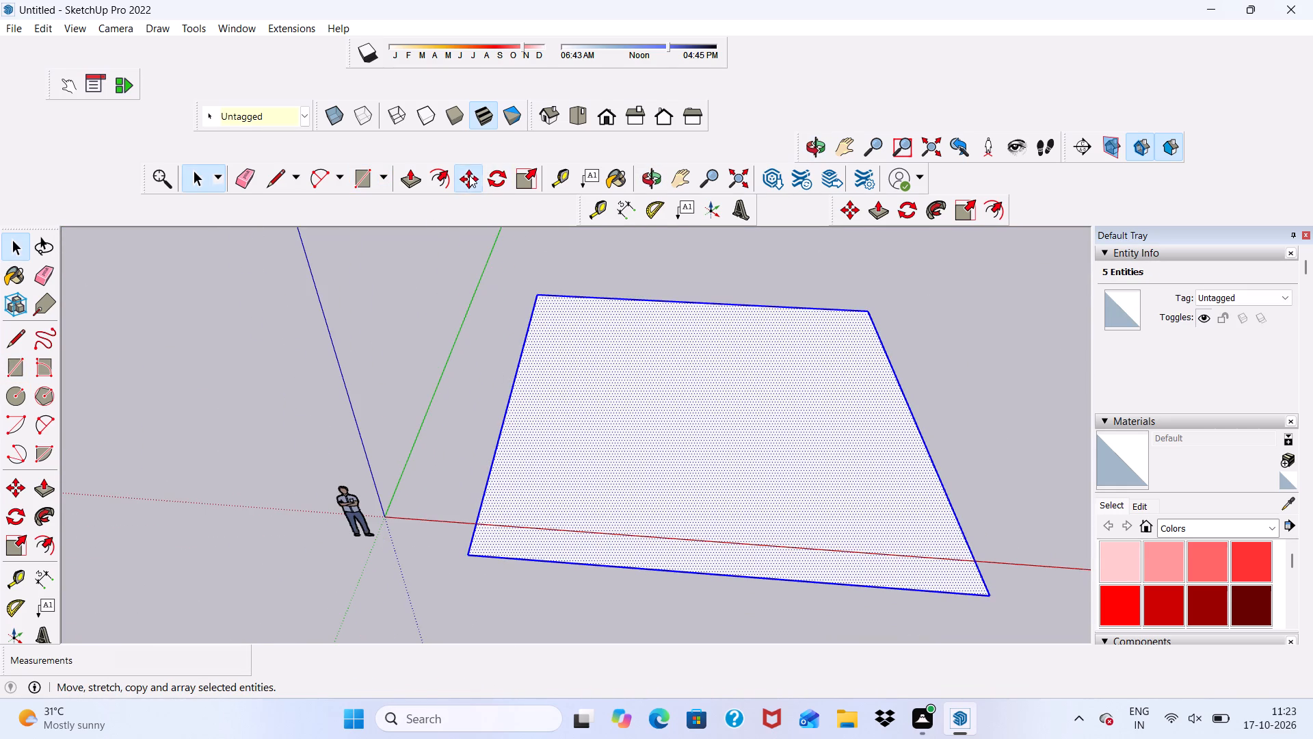
{"action": "left_click", "coordinate": [470, 552]}
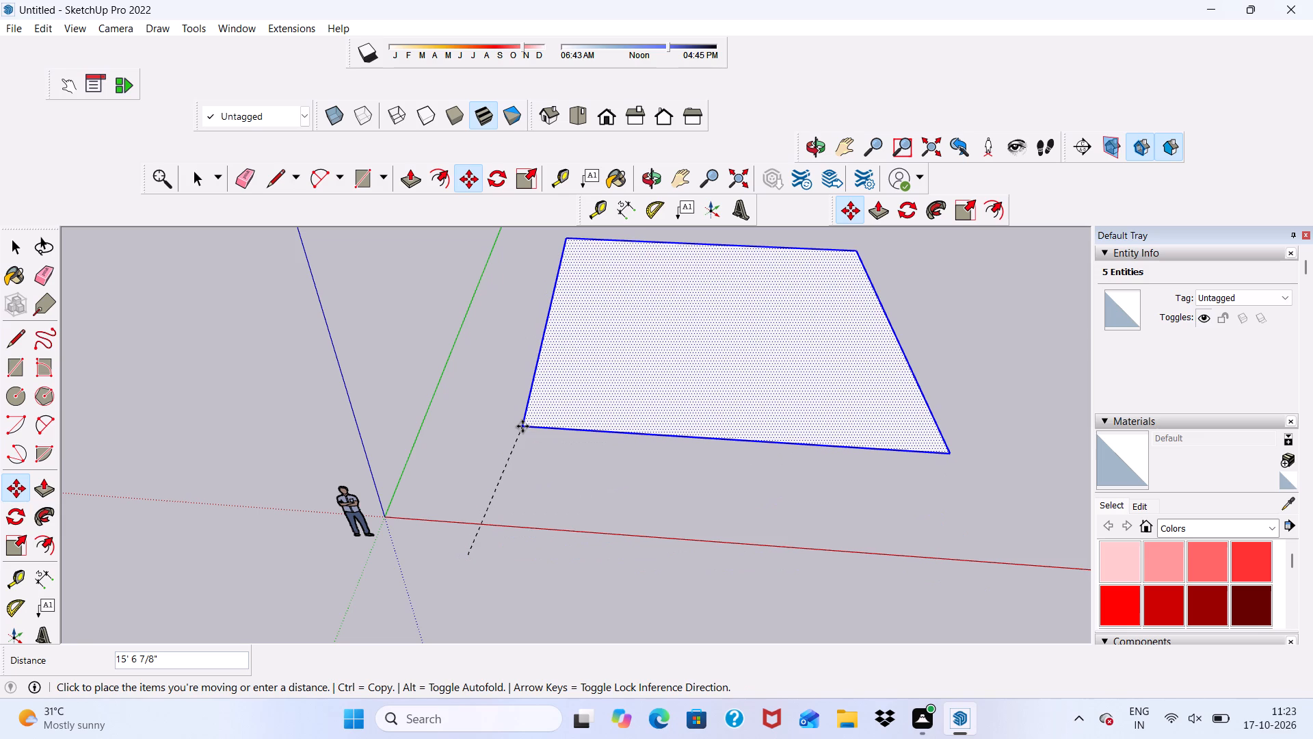
{"action": "left_click", "coordinate": [522, 426]}
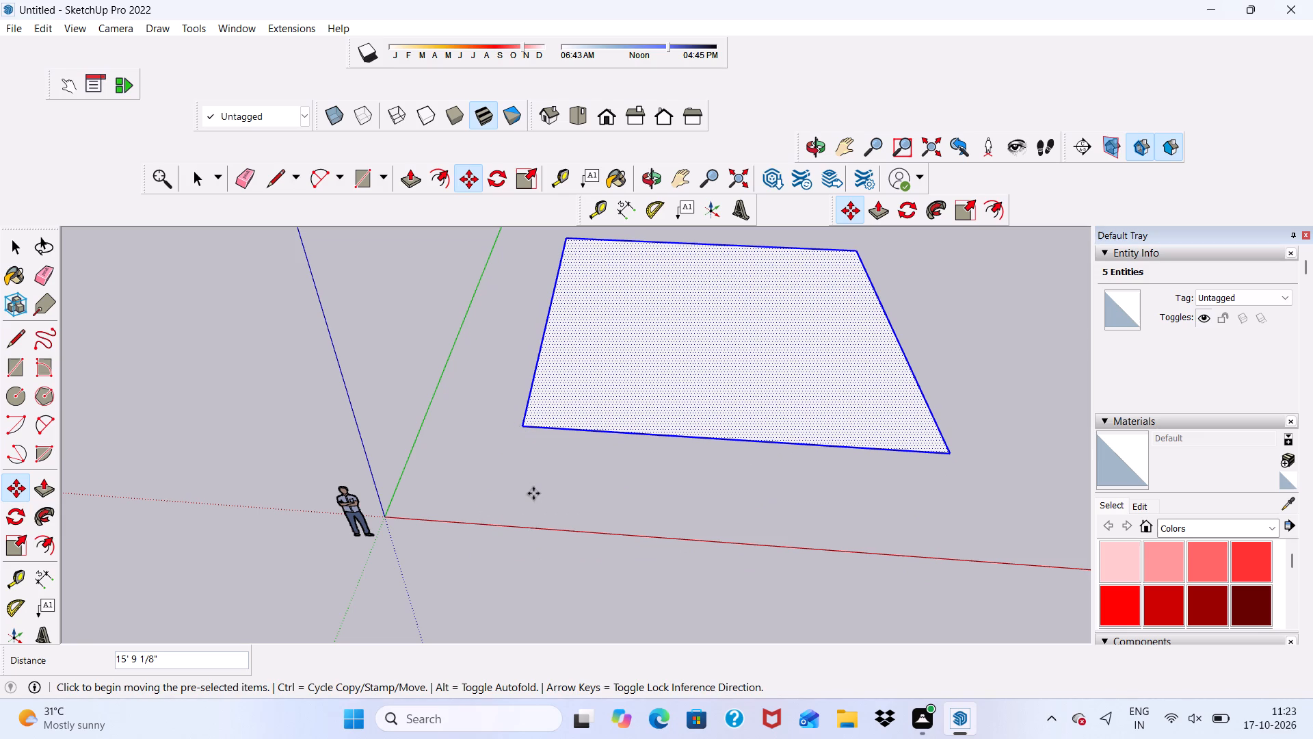
{"action": "key", "text": "space"}
{"action": "left_click", "coordinate": [560, 484]}
Offset the square's outline 9" inward to form a wall-thickness border.
{"action": "scroll", "coordinate": [380, 580], "scroll_direction": "down", "scroll_amount": 6}
{"action": "scroll", "coordinate": [459, 549], "scroll_direction": "up", "scroll_amount": 2}
{"action": "scroll", "coordinate": [592, 344], "scroll_direction": "up", "scroll_amount": 5}
{"action": "scroll", "coordinate": [592, 335], "scroll_direction": "down", "scroll_amount": 3}
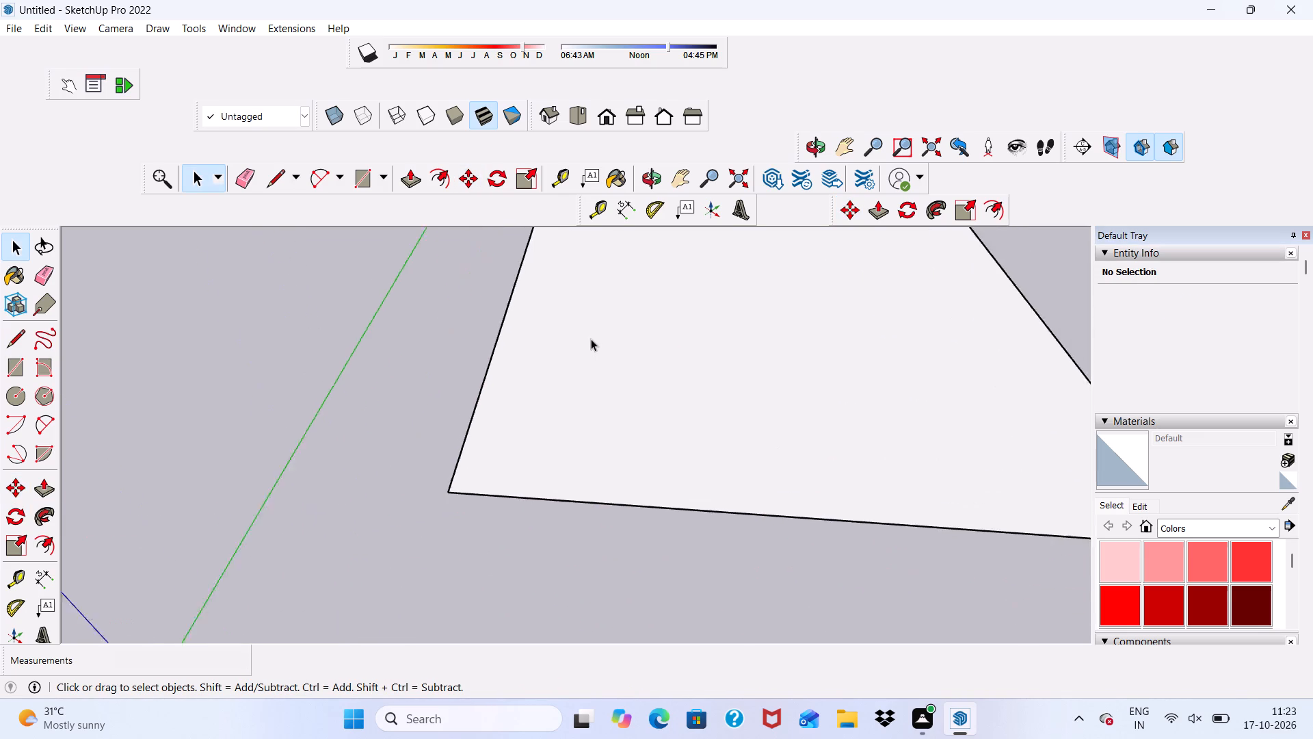
{"action": "scroll", "coordinate": [591, 339], "scroll_direction": "down", "scroll_amount": 2}
{"action": "scroll", "coordinate": [499, 417], "scroll_direction": "down", "scroll_amount": 6}
{"action": "scroll", "coordinate": [612, 318], "scroll_direction": "up", "scroll_amount": 6}
{"action": "scroll", "coordinate": [455, 391], "scroll_direction": "up", "scroll_amount": 6}
{"action": "scroll", "coordinate": [445, 397], "scroll_direction": "down", "scroll_amount": 5}
{"action": "middle_click_drag", "start_coordinate": [412, 419], "coordinate": [470, 354]}
{"action": "scroll", "coordinate": [473, 359], "scroll_direction": "down", "scroll_amount": 5}
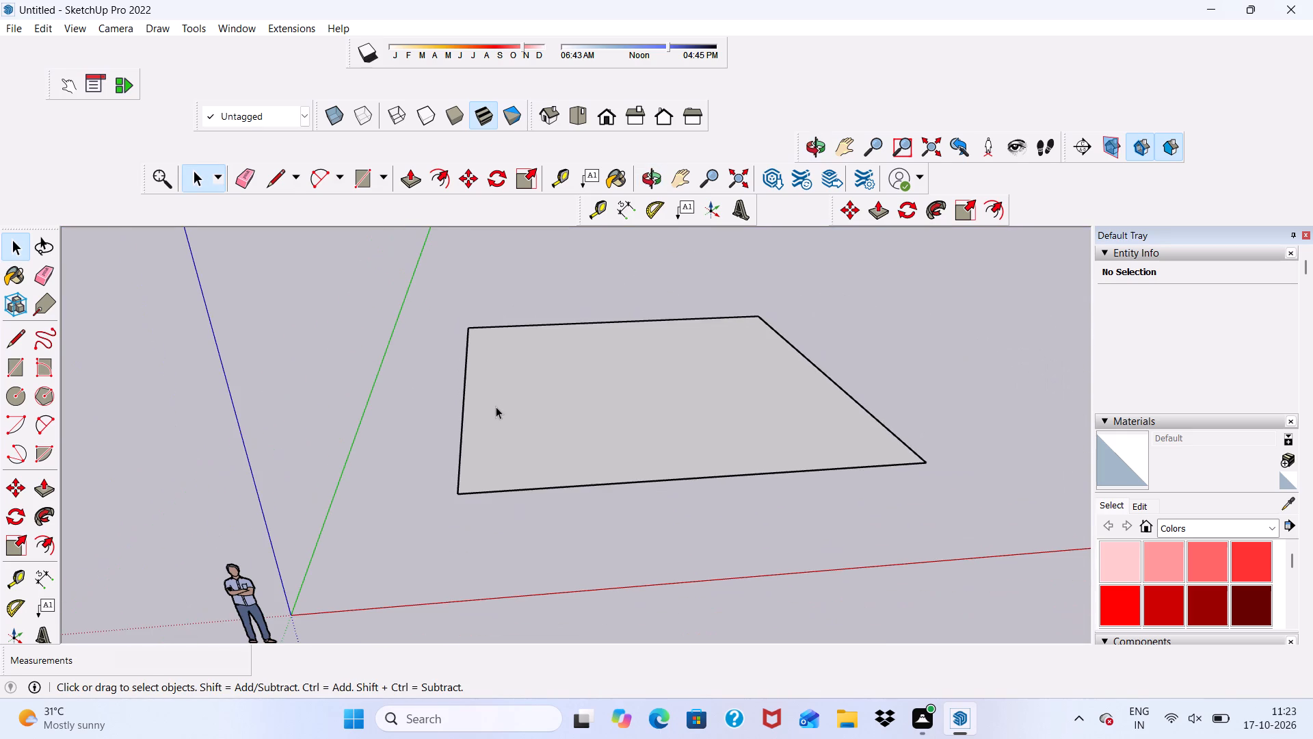
{"action": "left_click", "coordinate": [438, 182]}
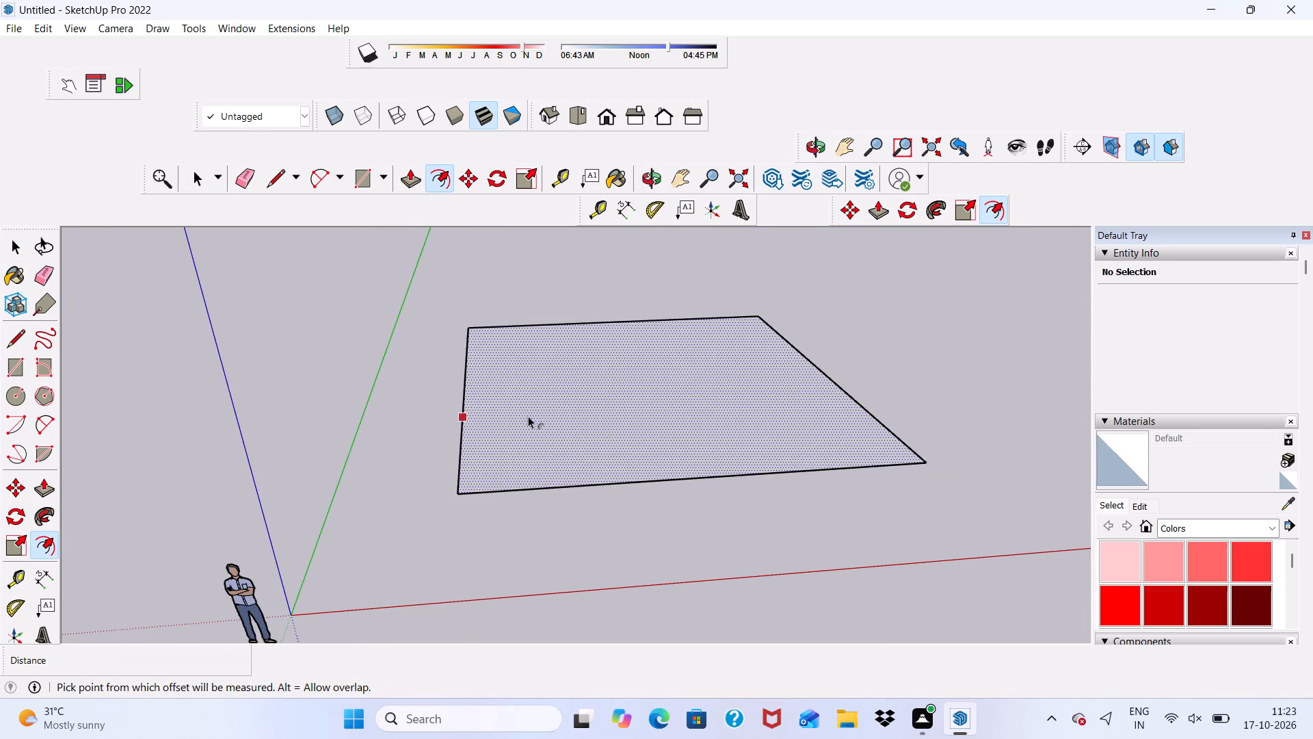
{"action": "scroll", "coordinate": [533, 435], "scroll_direction": "up", "scroll_amount": 1}
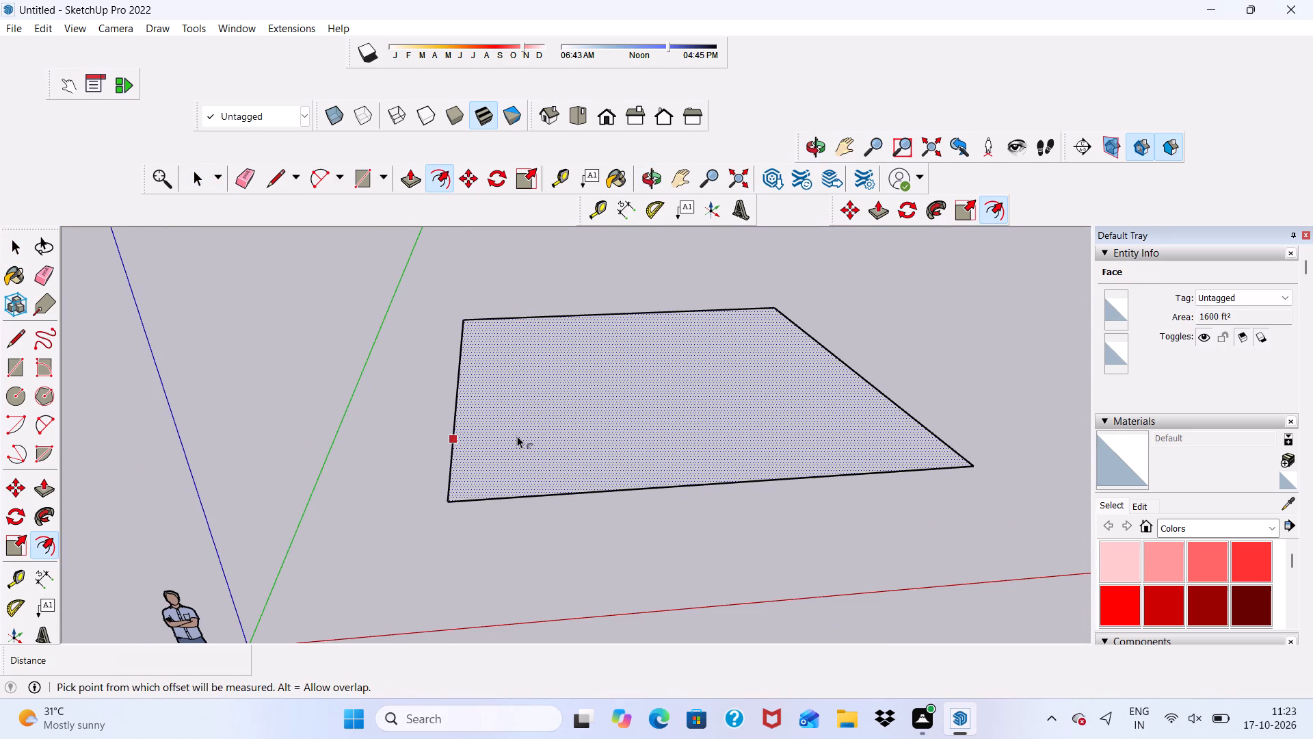
{"action": "left_click", "coordinate": [517, 436]}
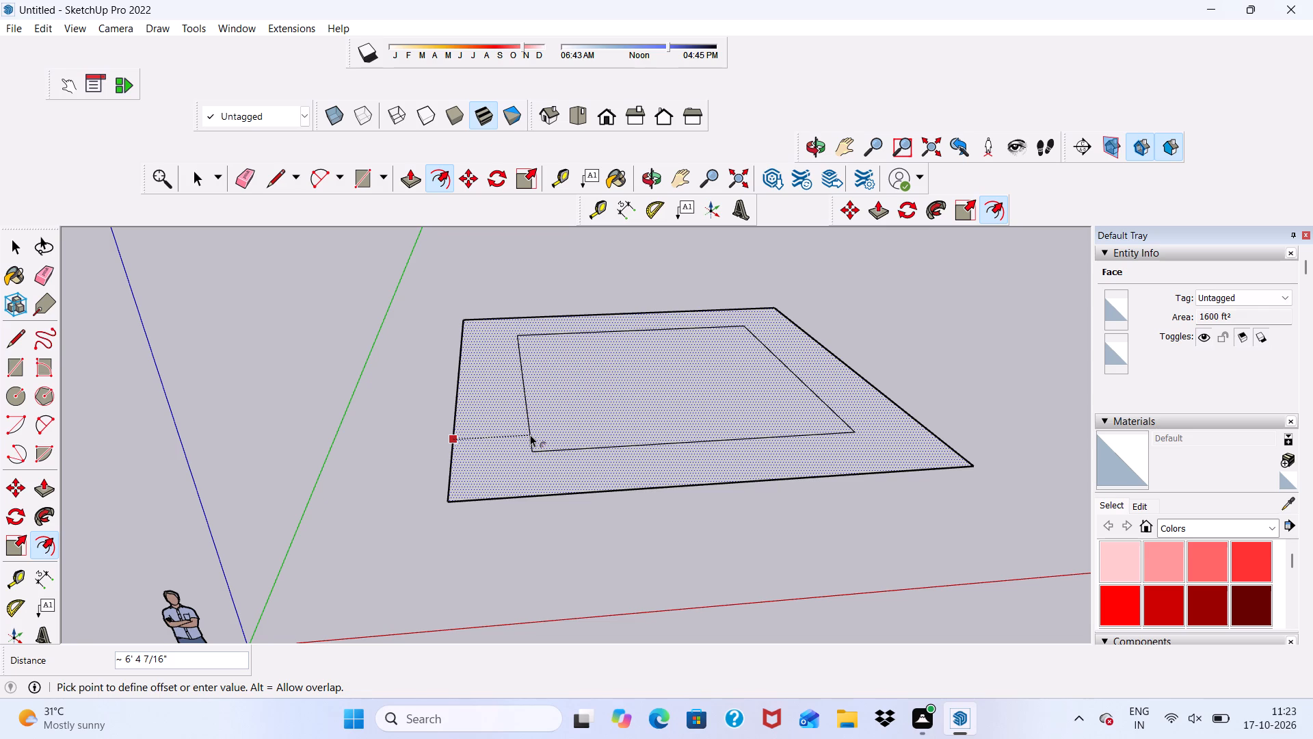
{"action": "key", "text": "9"}
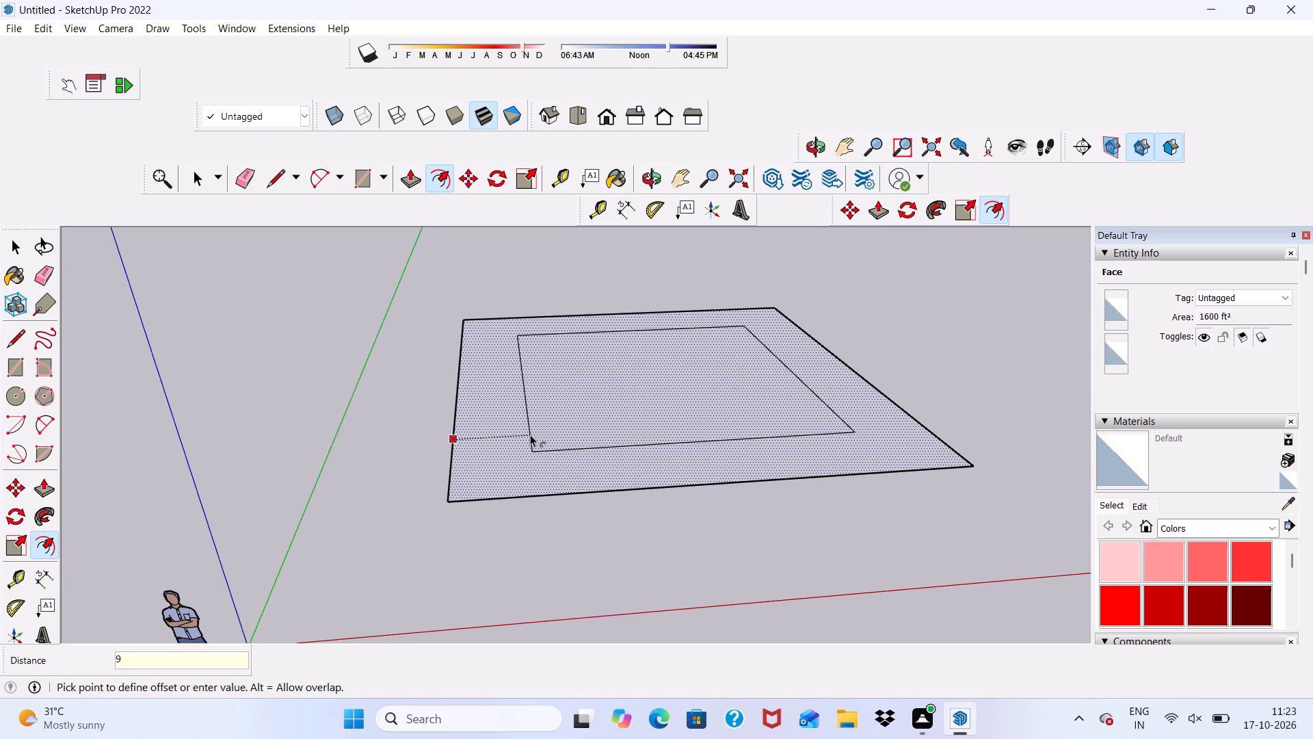
{"action": "key", "text": "shift+quotedbl"}
{"action": "key", "text": "Return"}
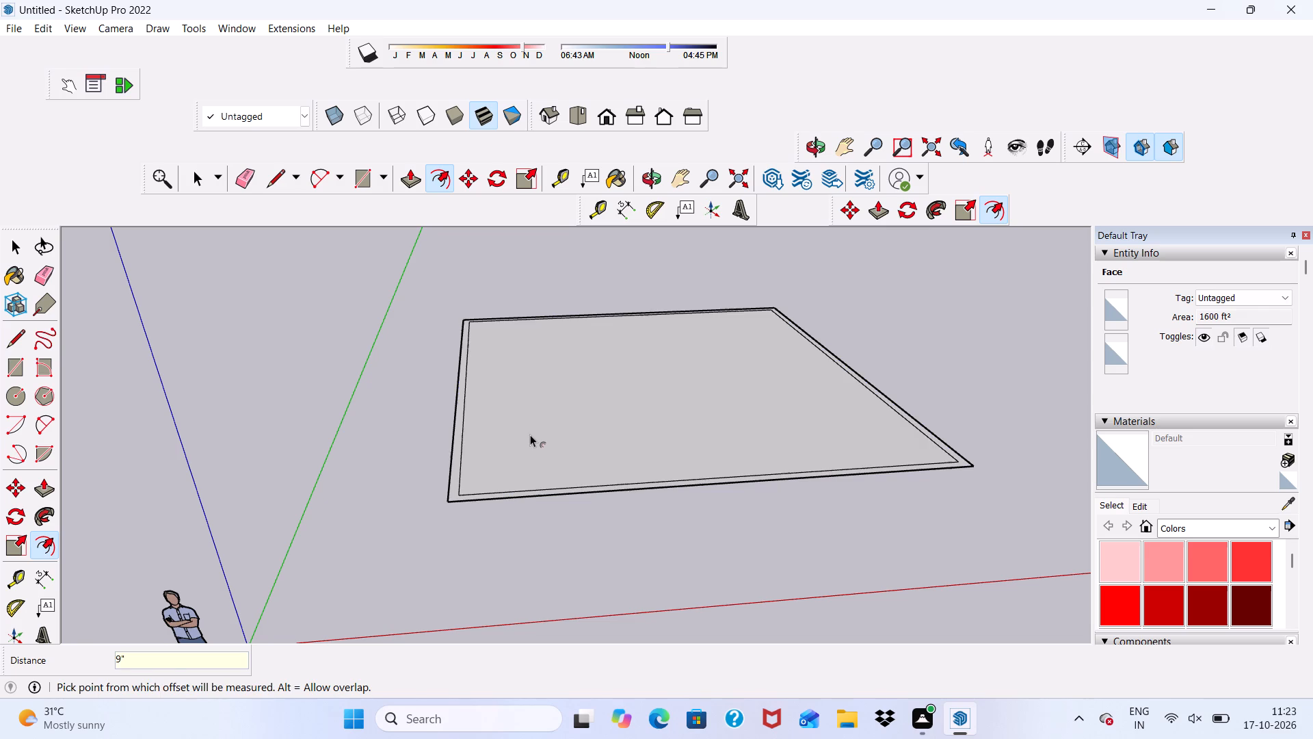
{"action": "scroll", "coordinate": [468, 439], "scroll_direction": "up", "scroll_amount": 2}
{"action": "key", "text": "space"}
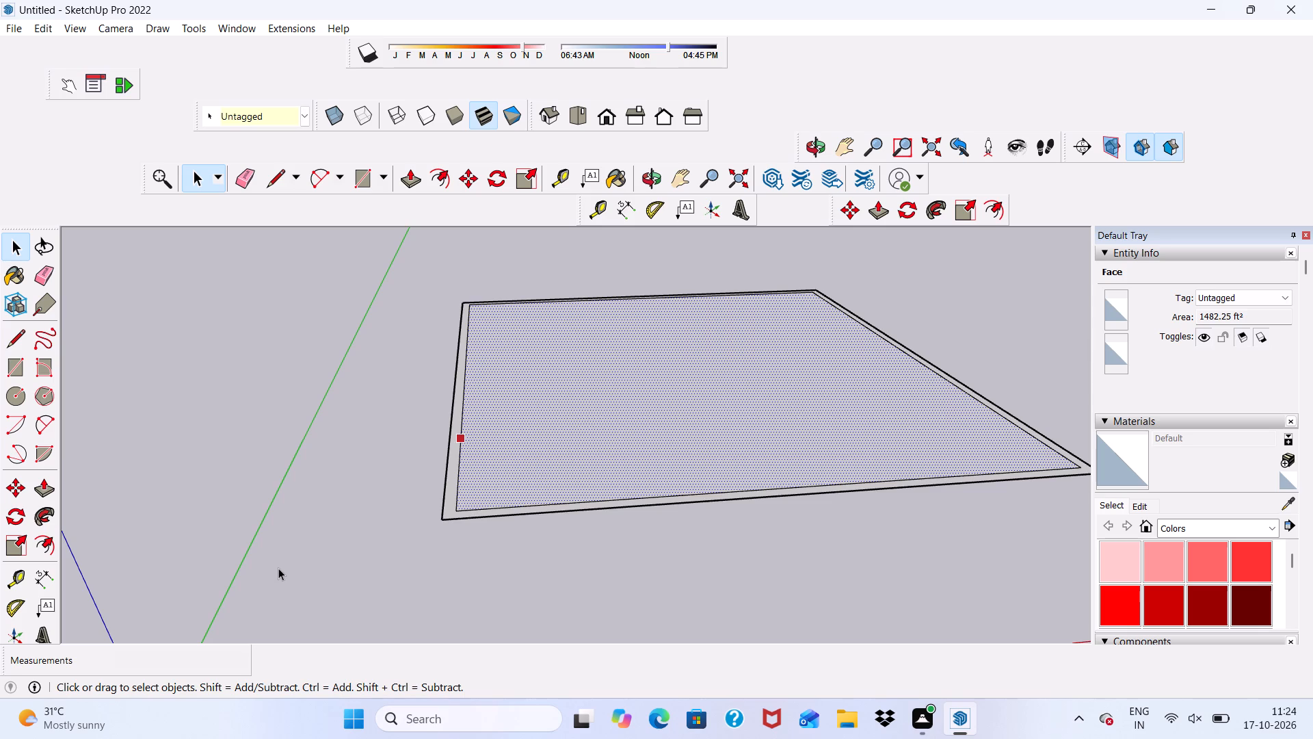
{"action": "left_click", "coordinate": [407, 404]}
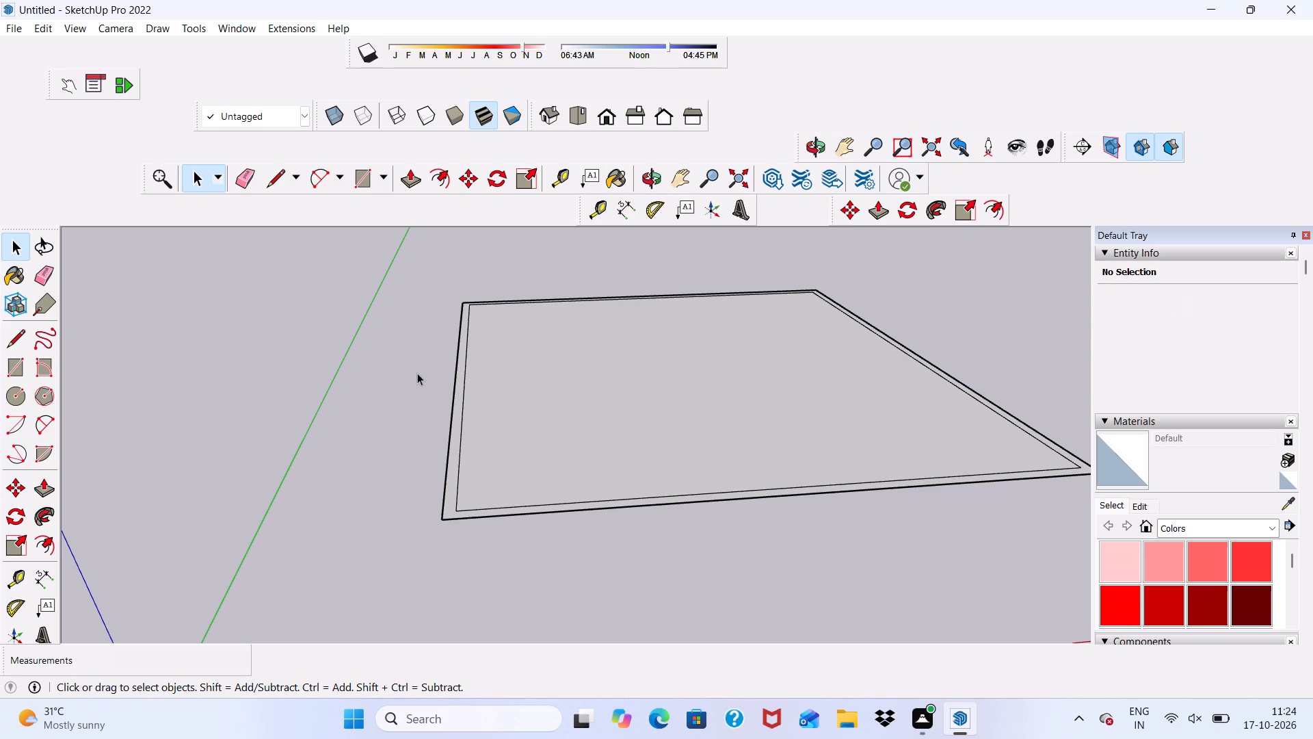
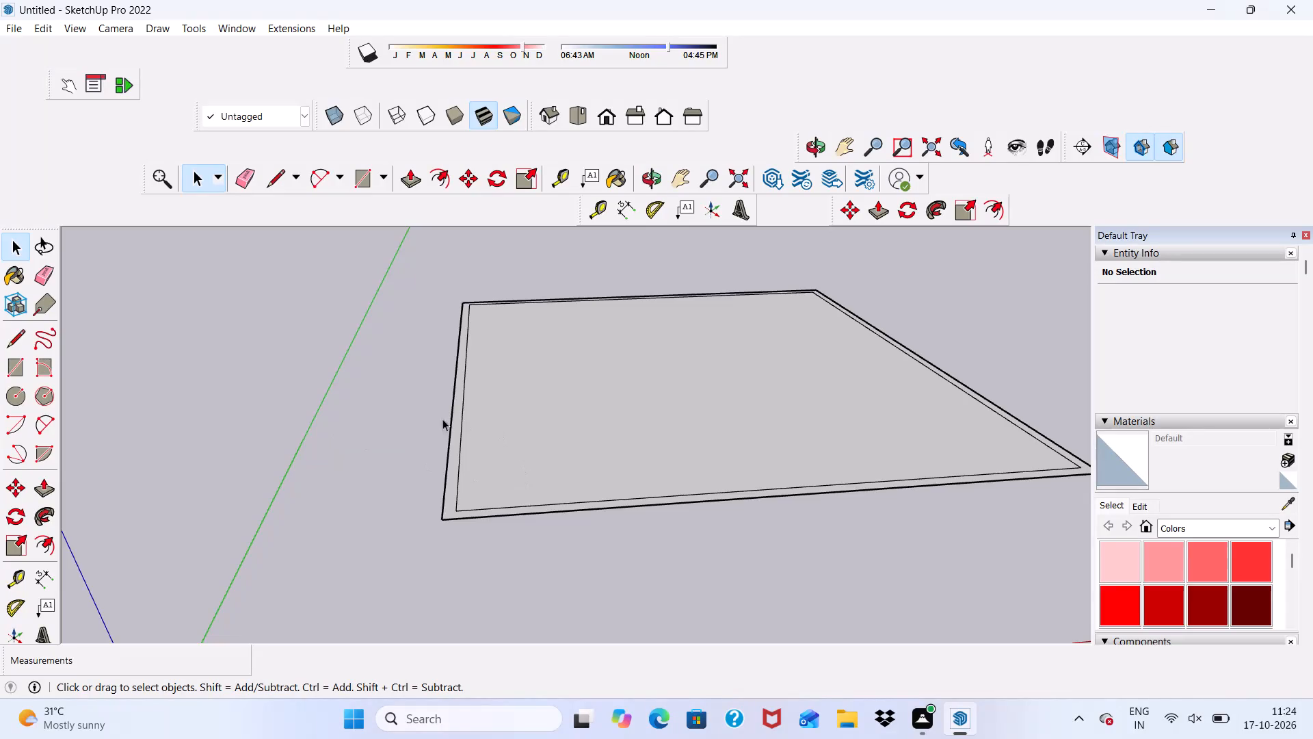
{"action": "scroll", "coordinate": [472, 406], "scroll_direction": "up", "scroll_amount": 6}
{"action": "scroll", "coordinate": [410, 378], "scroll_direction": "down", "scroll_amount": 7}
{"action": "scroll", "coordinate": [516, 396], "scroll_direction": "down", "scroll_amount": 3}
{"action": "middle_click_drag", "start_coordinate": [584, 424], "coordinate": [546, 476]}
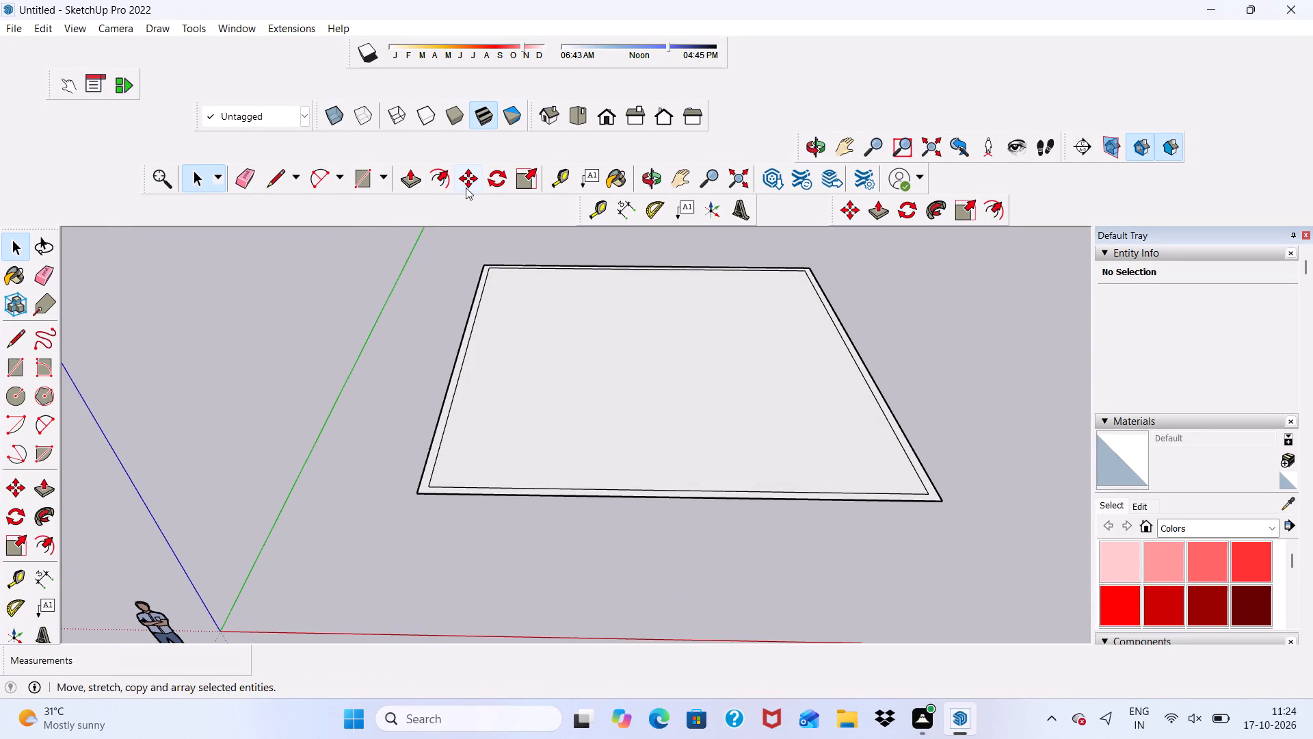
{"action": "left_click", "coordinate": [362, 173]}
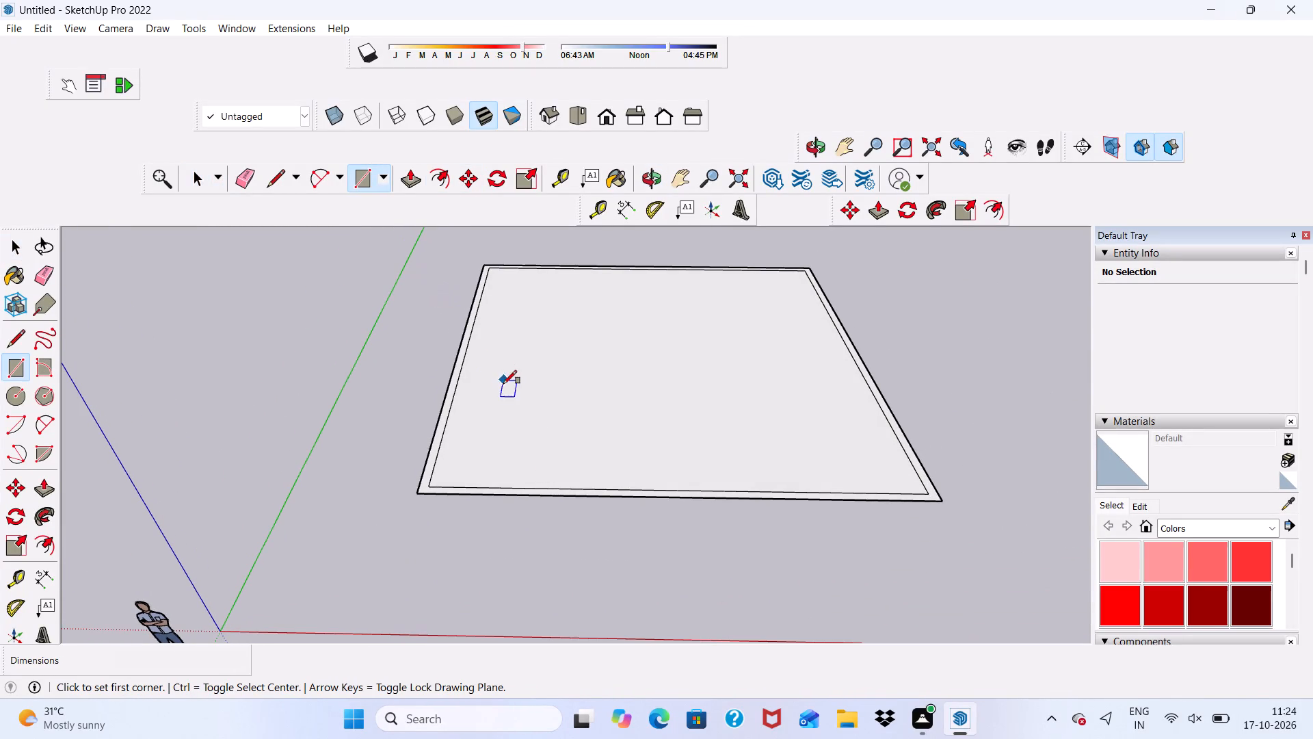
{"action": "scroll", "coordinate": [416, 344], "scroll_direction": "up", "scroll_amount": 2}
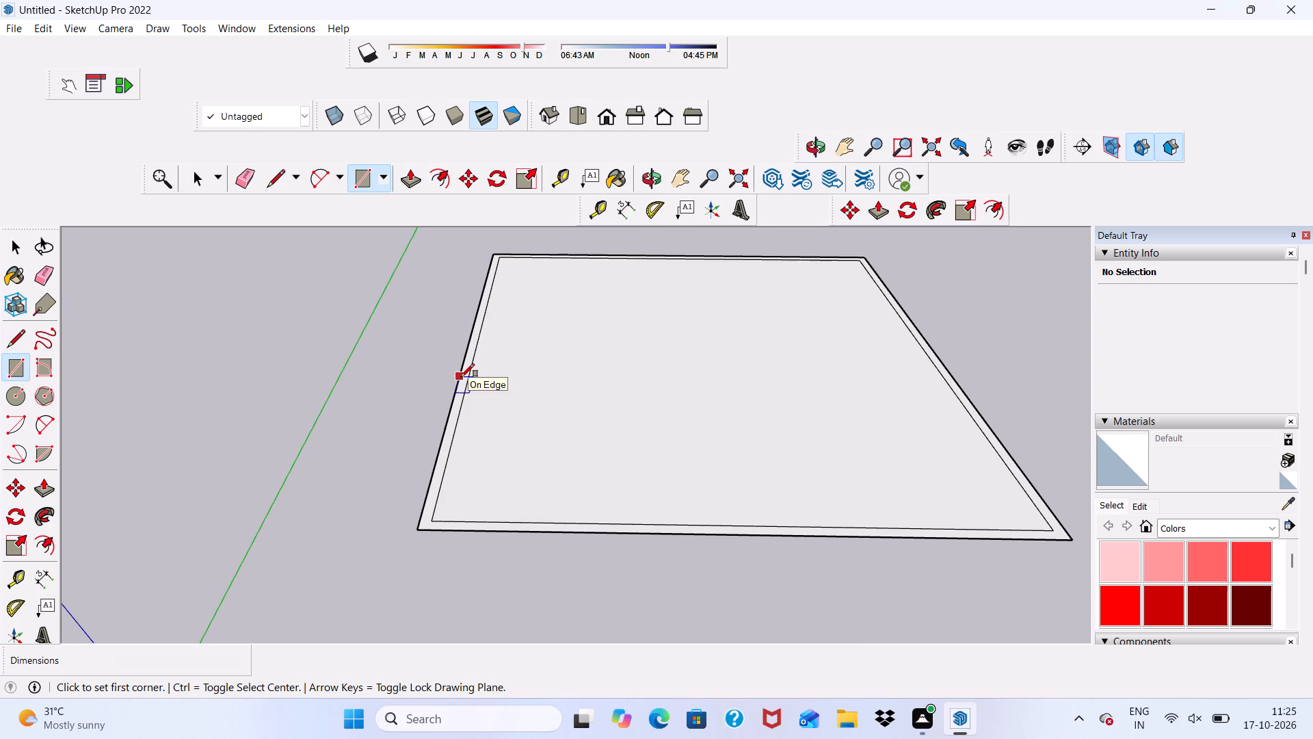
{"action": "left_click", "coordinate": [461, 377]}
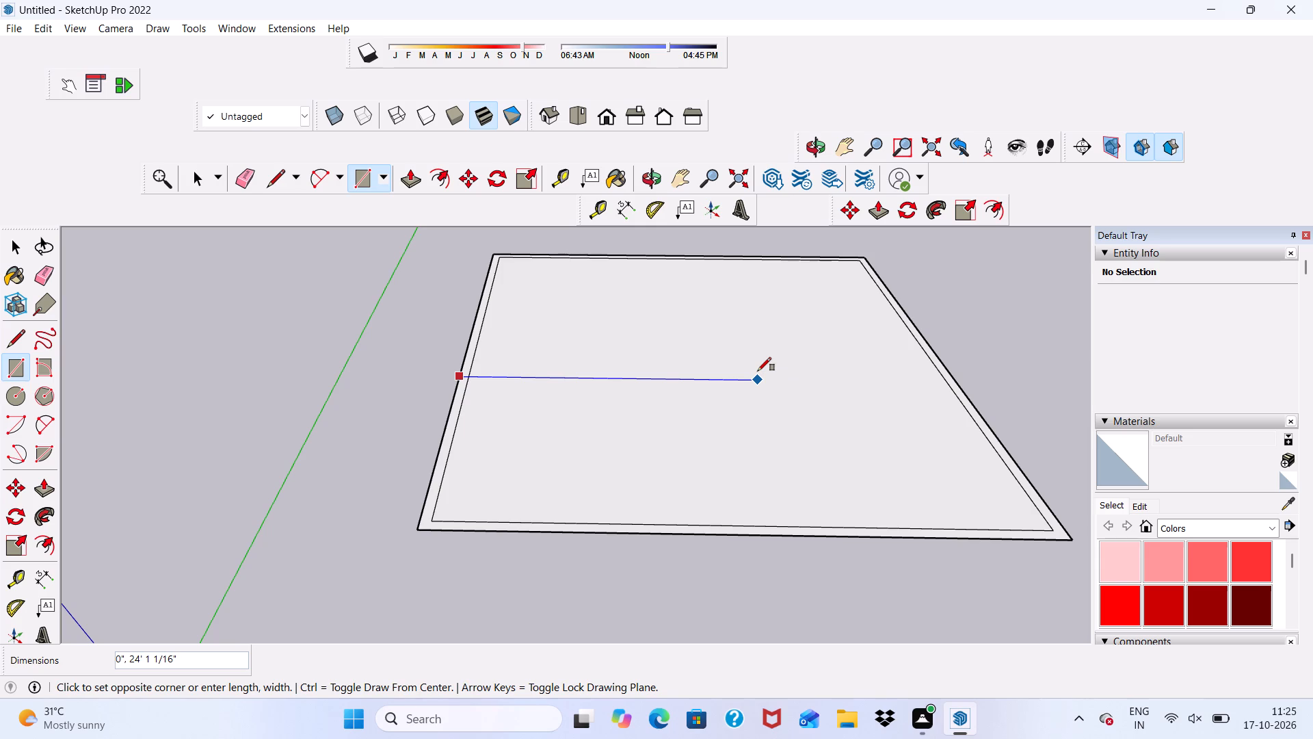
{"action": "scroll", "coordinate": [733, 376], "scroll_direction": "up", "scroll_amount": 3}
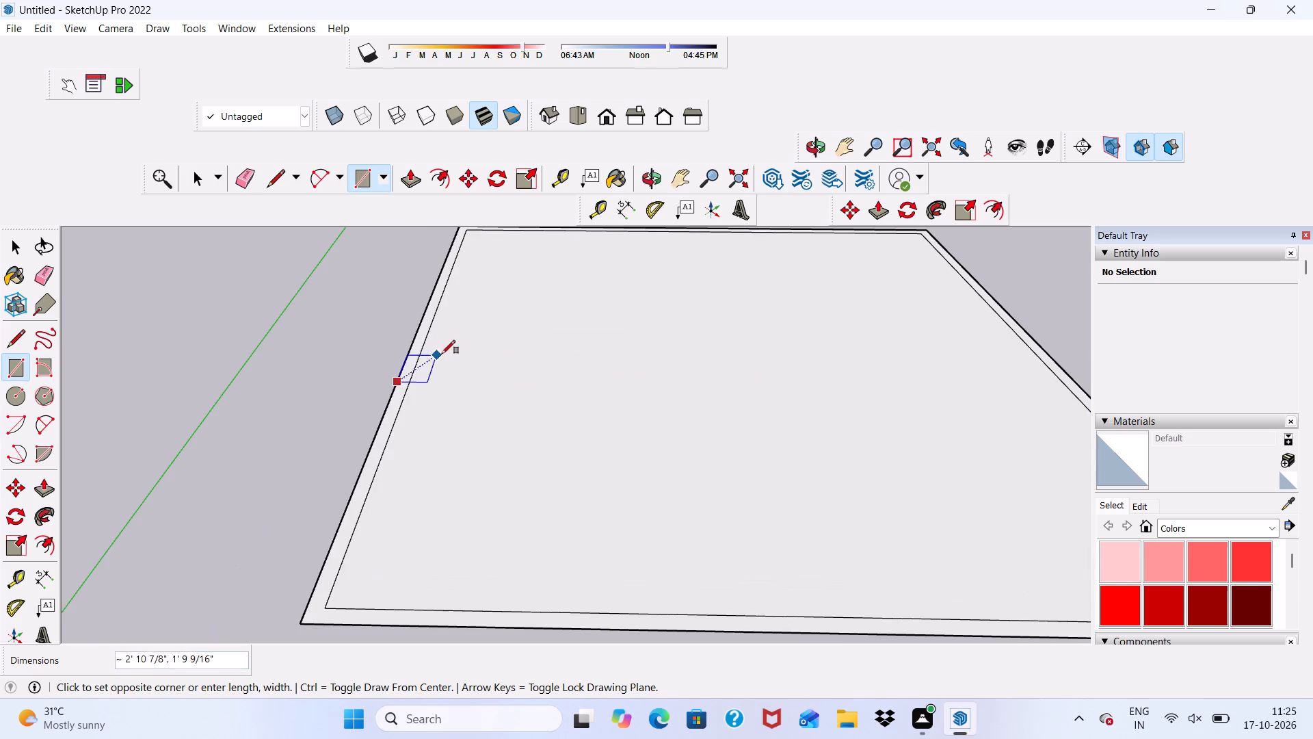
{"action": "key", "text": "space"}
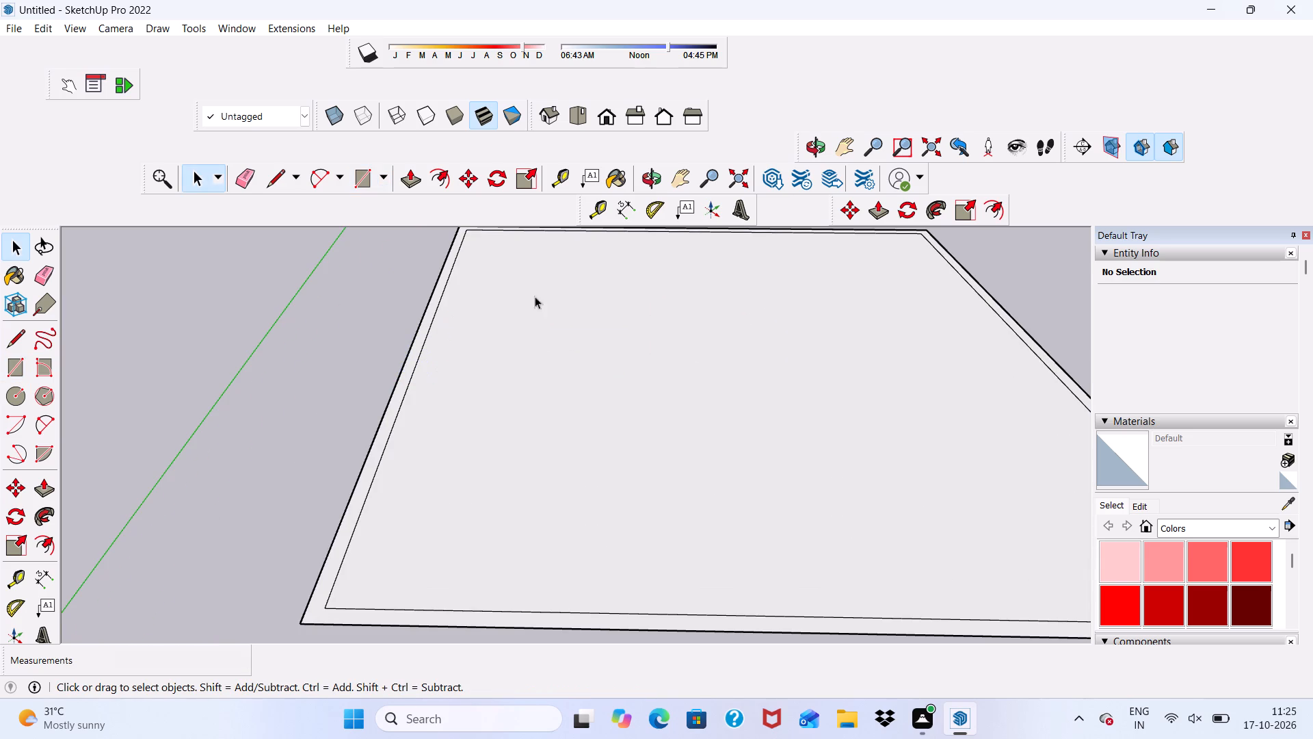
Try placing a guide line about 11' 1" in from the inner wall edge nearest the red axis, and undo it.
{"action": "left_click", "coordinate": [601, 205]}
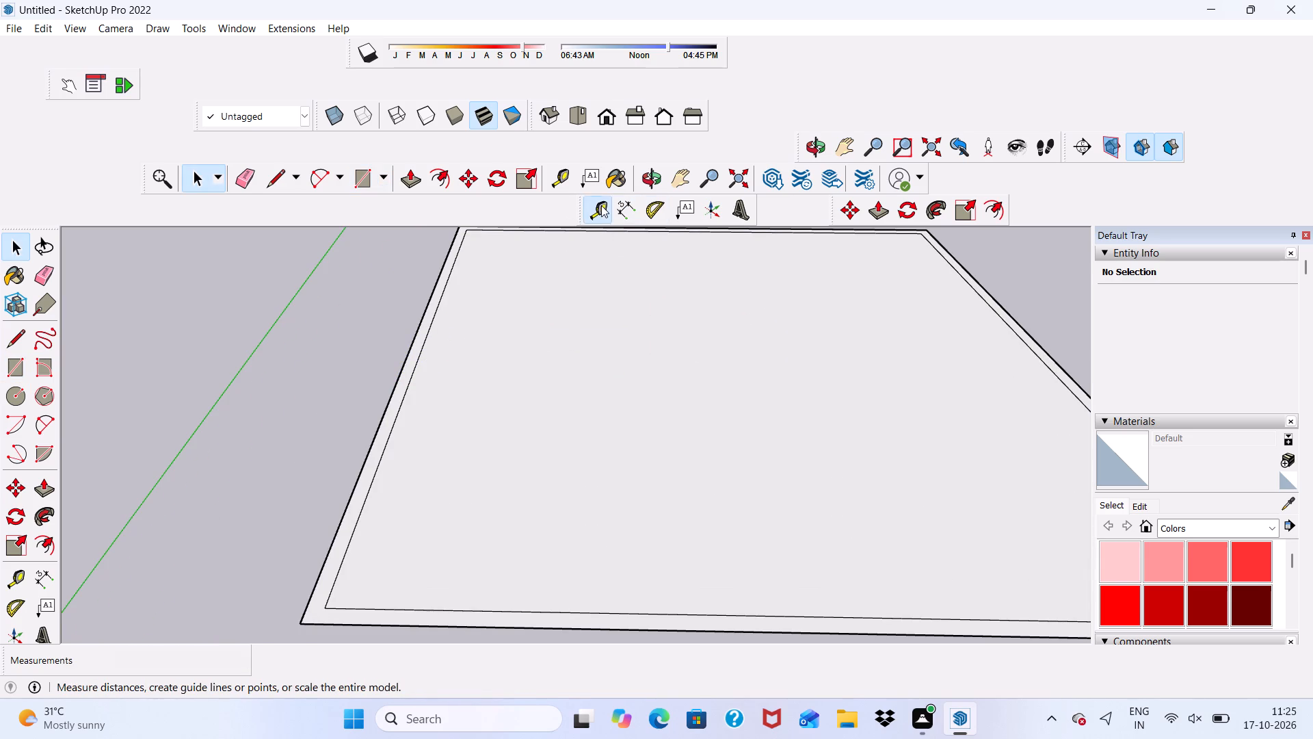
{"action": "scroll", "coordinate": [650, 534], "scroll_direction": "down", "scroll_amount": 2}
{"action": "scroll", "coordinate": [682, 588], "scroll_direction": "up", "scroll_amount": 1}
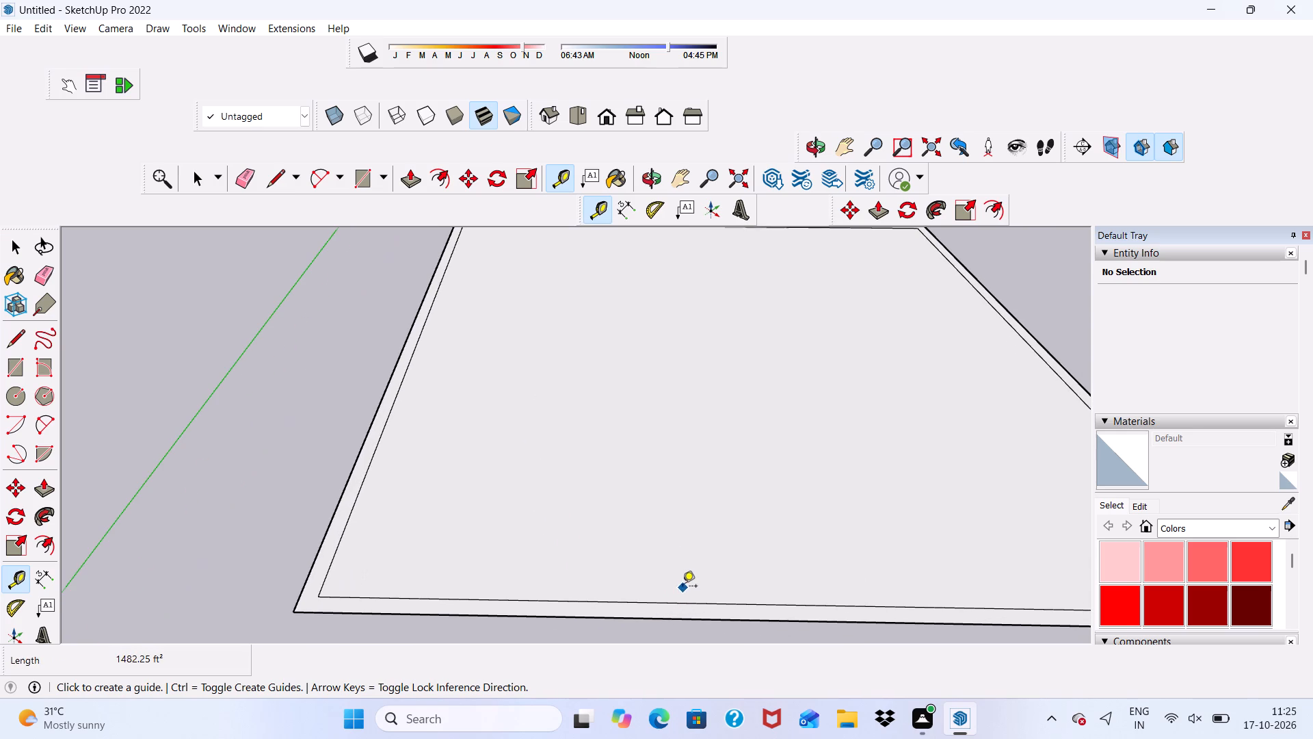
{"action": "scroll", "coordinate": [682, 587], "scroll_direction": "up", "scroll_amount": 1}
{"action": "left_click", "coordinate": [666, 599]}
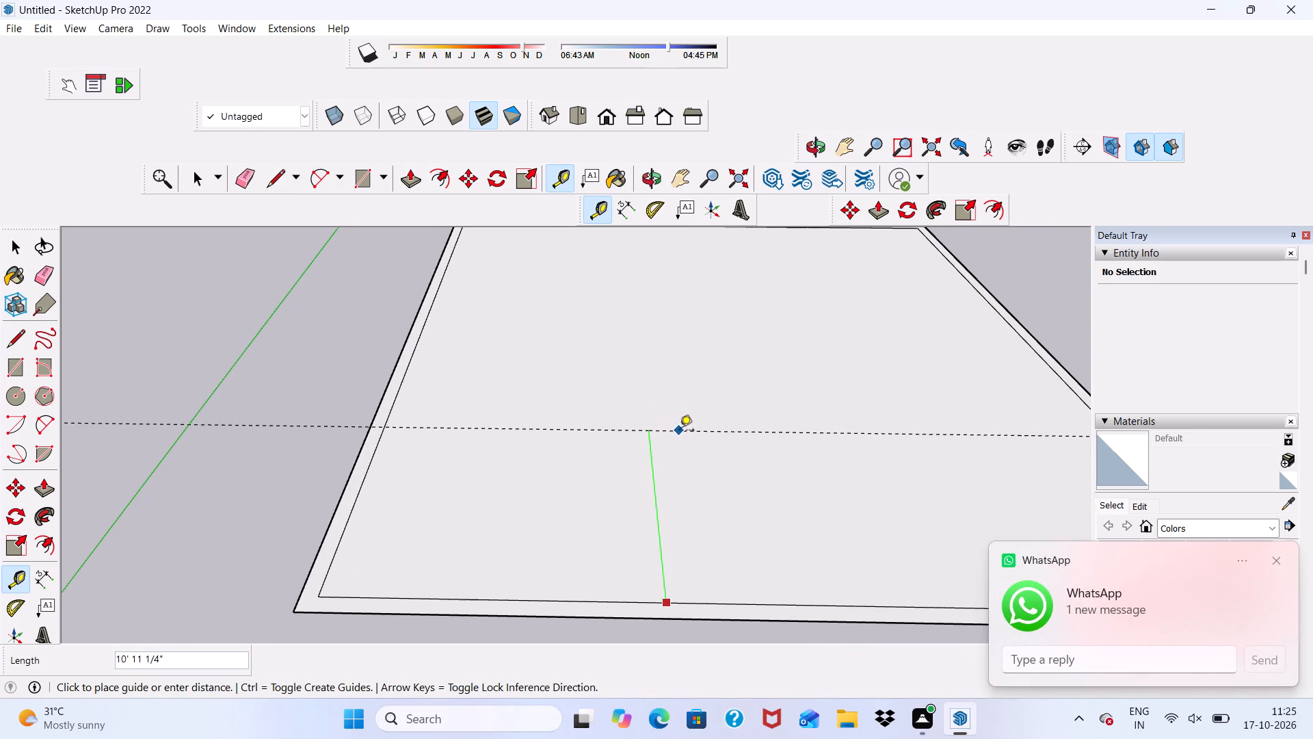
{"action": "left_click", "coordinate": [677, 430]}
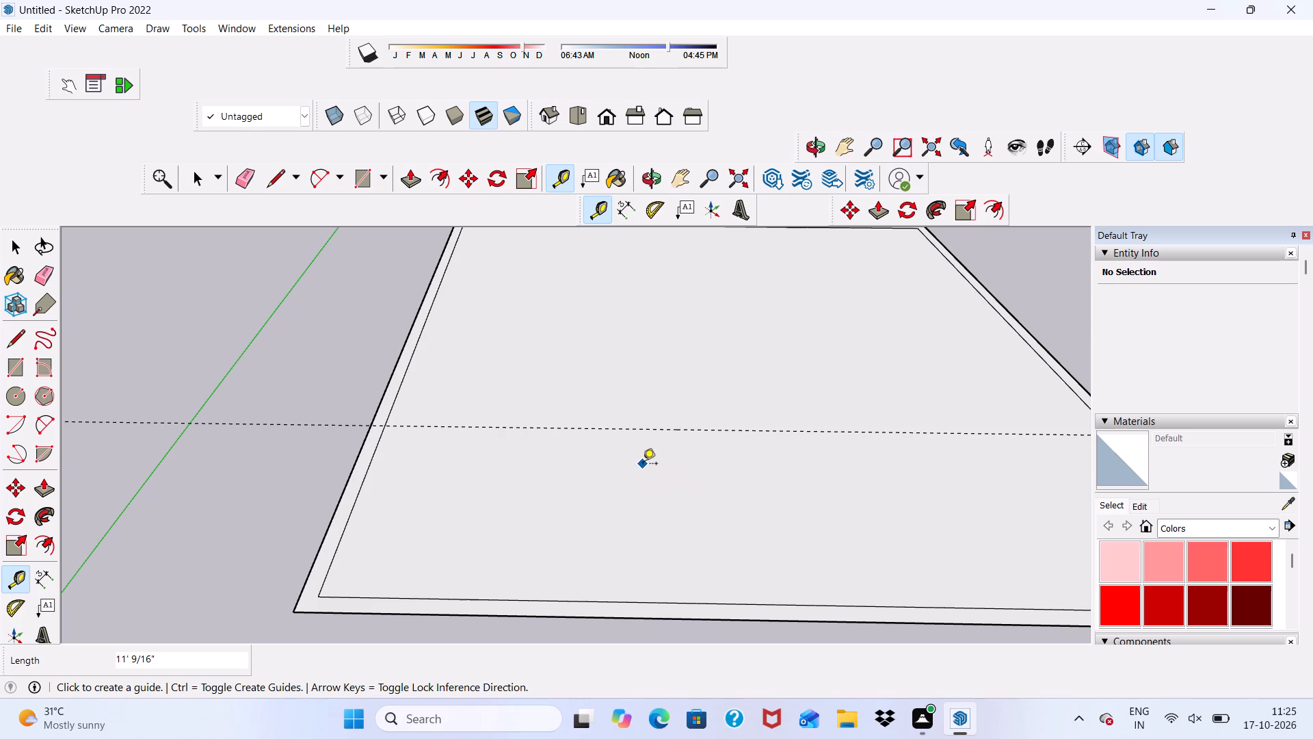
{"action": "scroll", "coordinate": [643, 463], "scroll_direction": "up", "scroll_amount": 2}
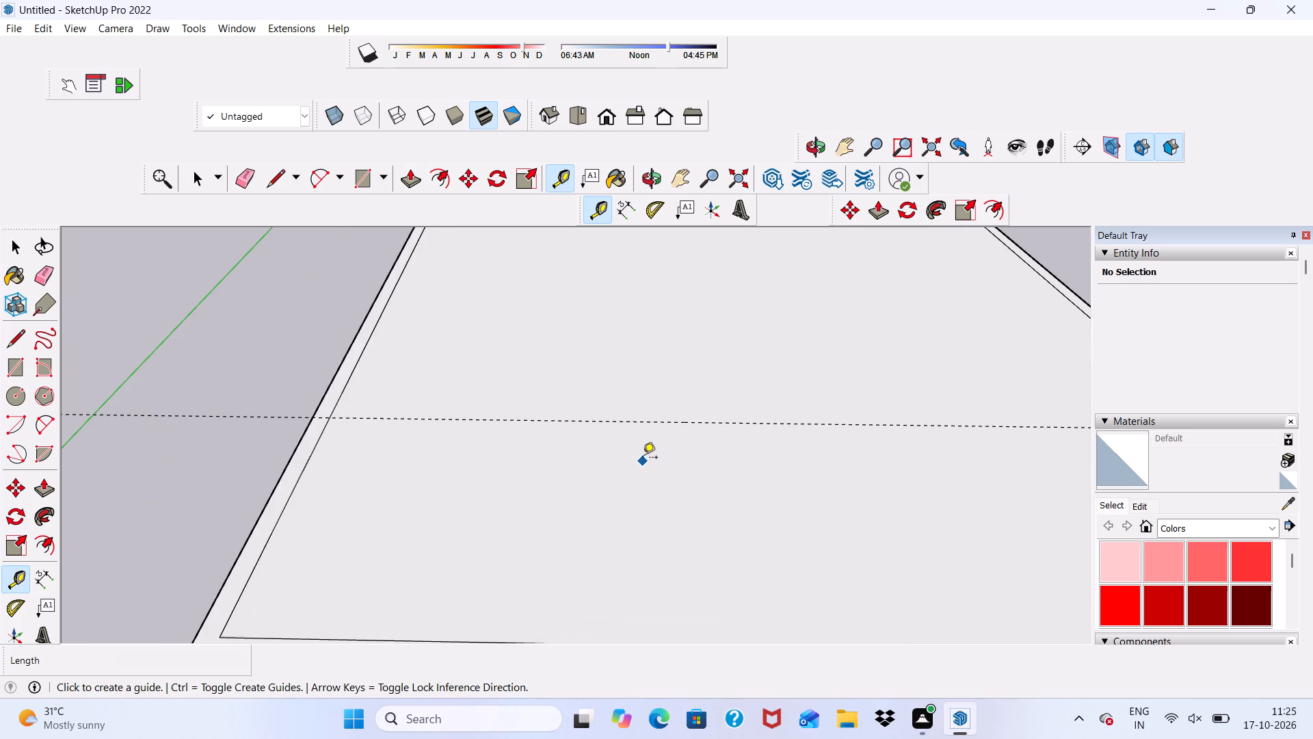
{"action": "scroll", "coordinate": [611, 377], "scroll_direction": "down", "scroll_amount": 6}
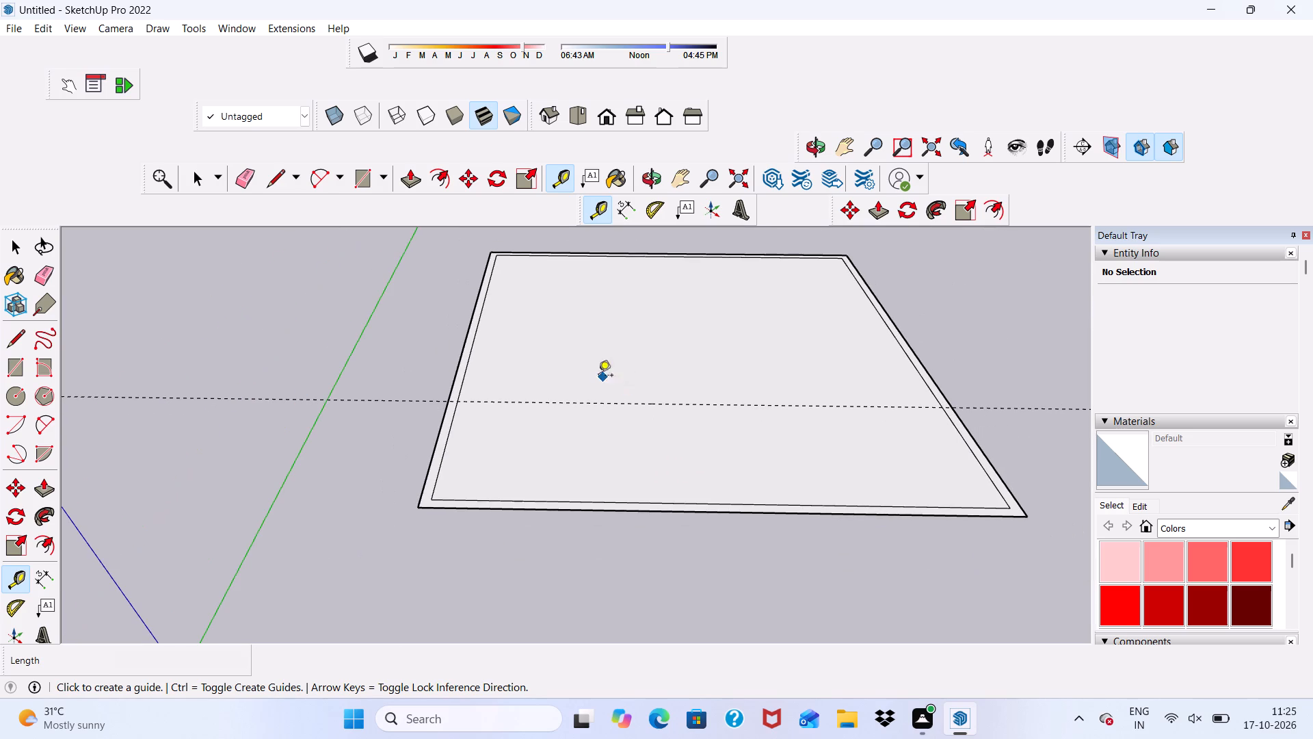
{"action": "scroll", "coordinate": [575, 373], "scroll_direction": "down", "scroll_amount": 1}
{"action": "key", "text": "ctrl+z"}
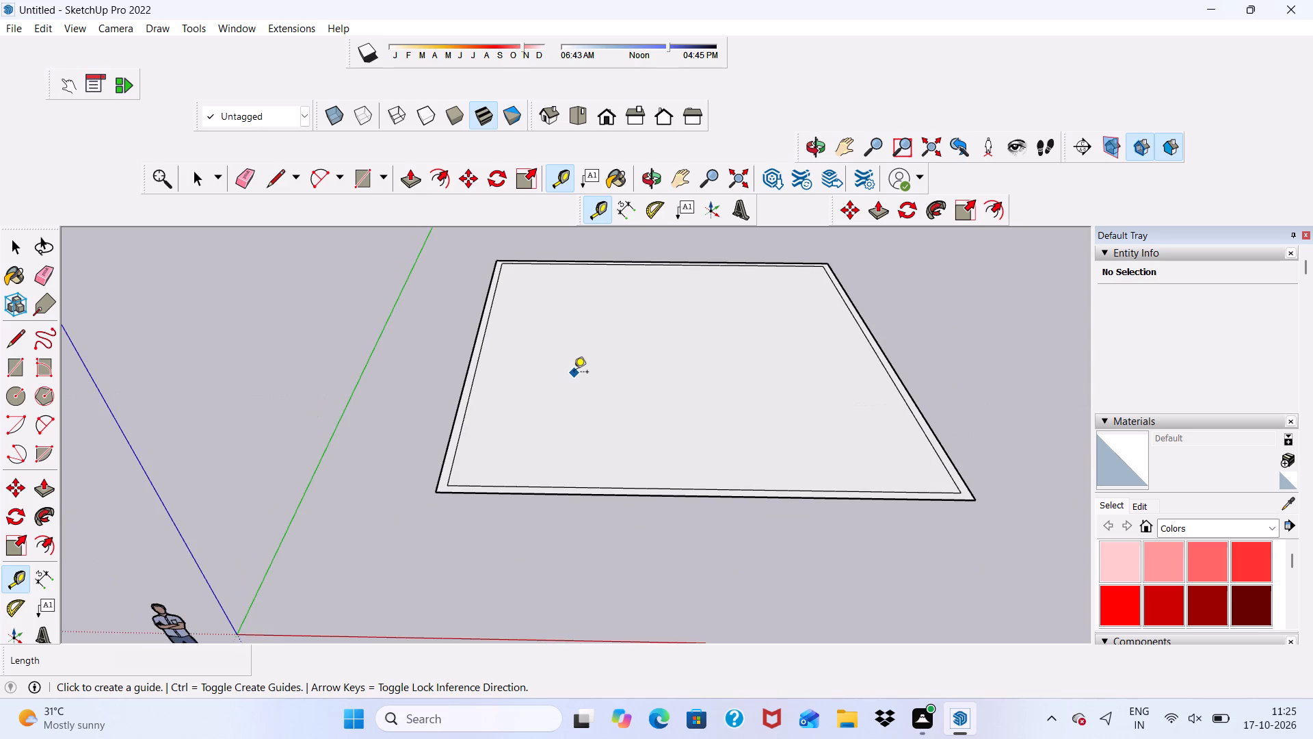
Place a guide line parallel to the inner wall edge nearest the red axis, about 19' in from it.
{"action": "scroll", "coordinate": [549, 431], "scroll_direction": "up", "scroll_amount": 2}
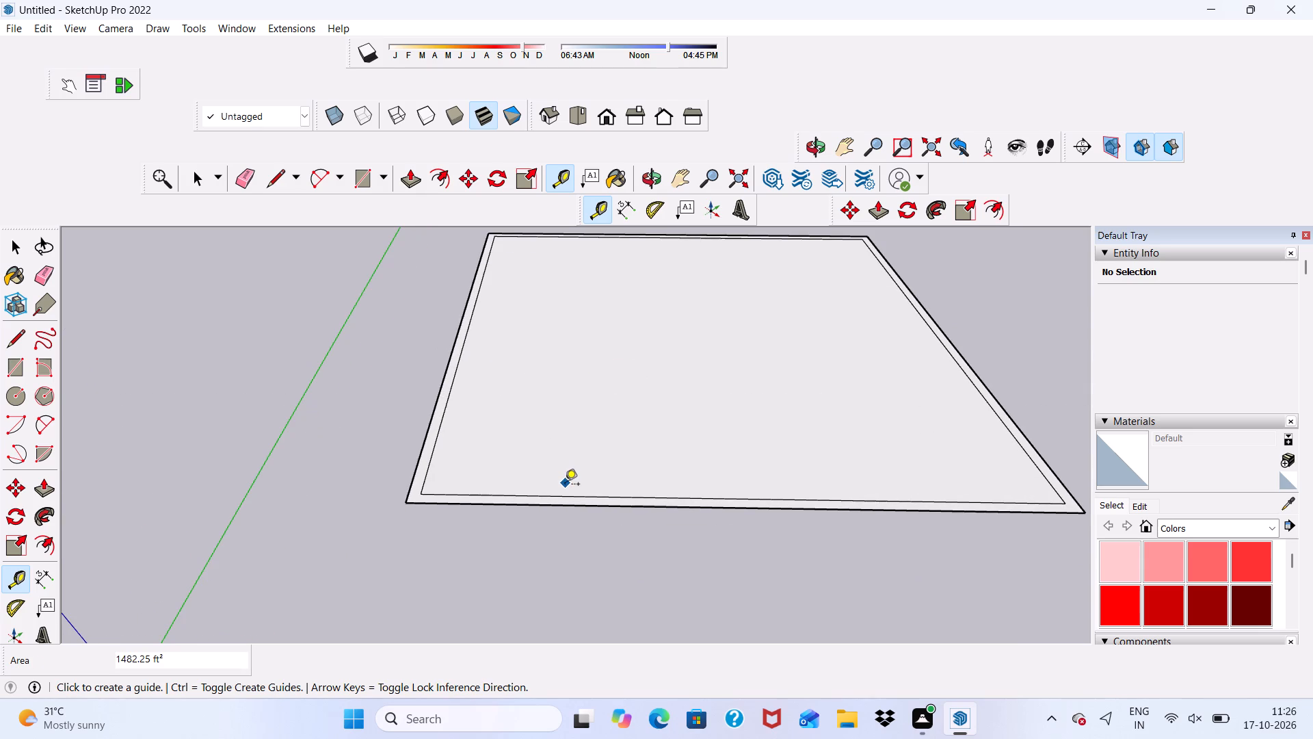
{"action": "left_click", "coordinate": [563, 494]}
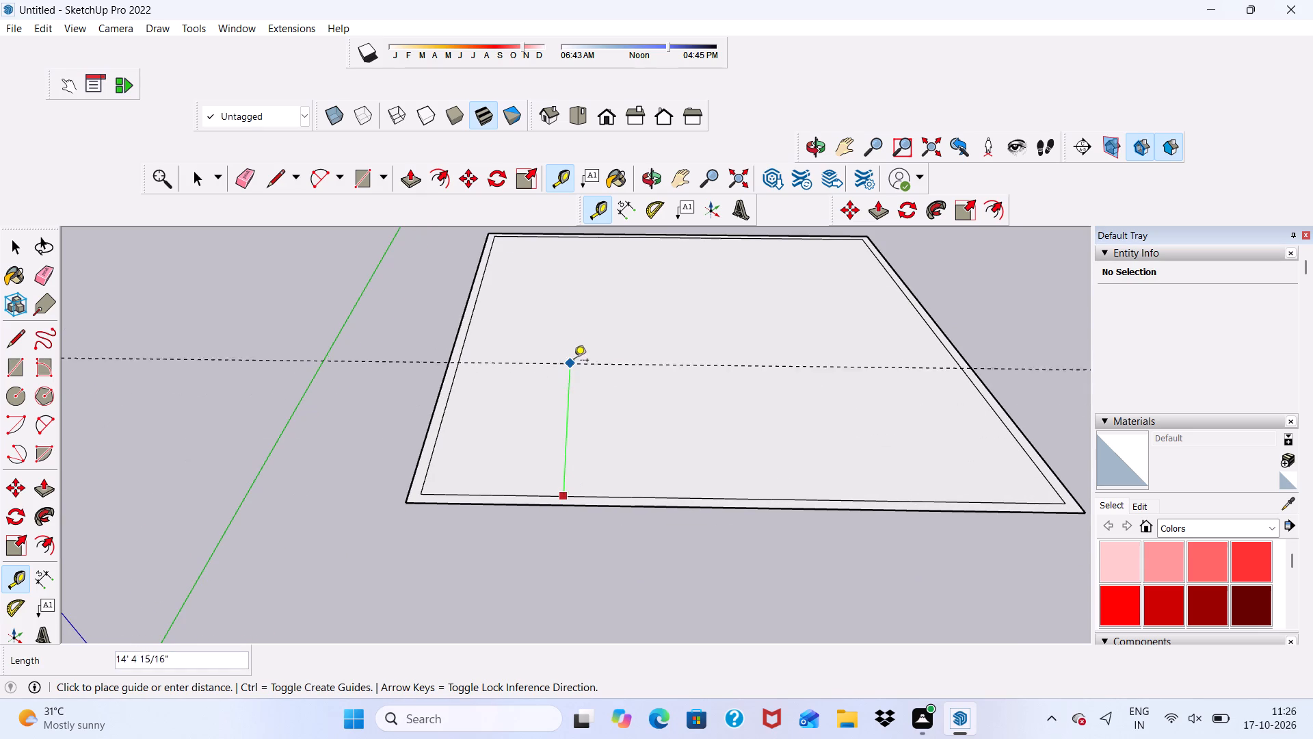
{"action": "left_click", "coordinate": [574, 333]}
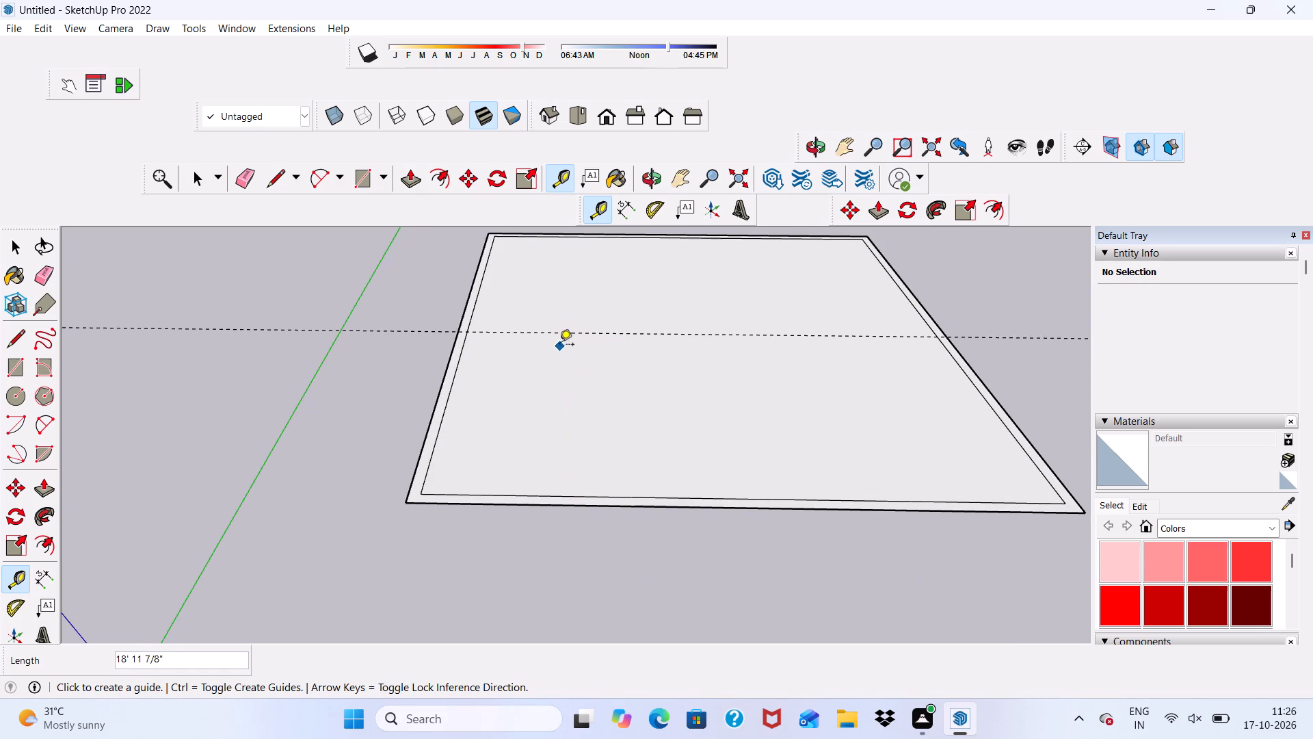
Start a second parallel guide line from the one crossing the square, offset back toward the red axis.
{"action": "left_click", "coordinate": [570, 334]}
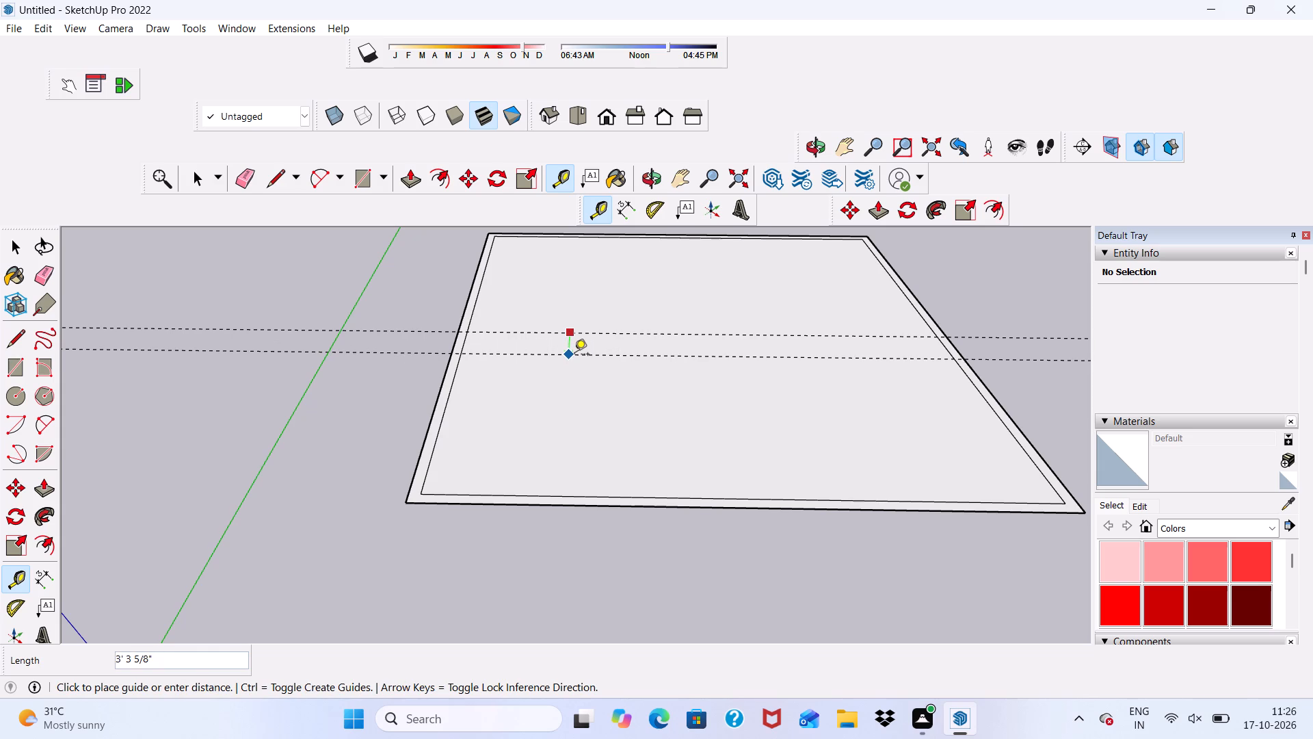
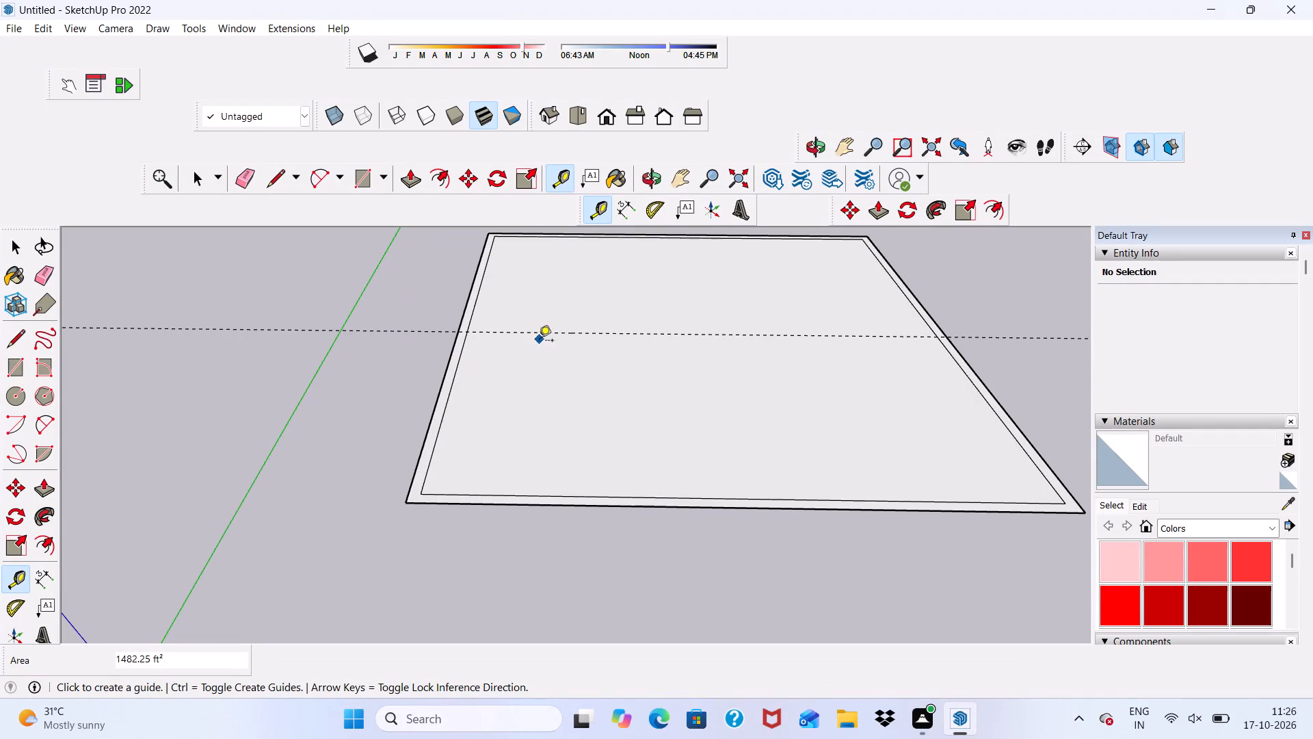
Place a parallel guide line 9" from the guide crossing the square, offset toward the red axis.
{"action": "left_click", "coordinate": [556, 335]}
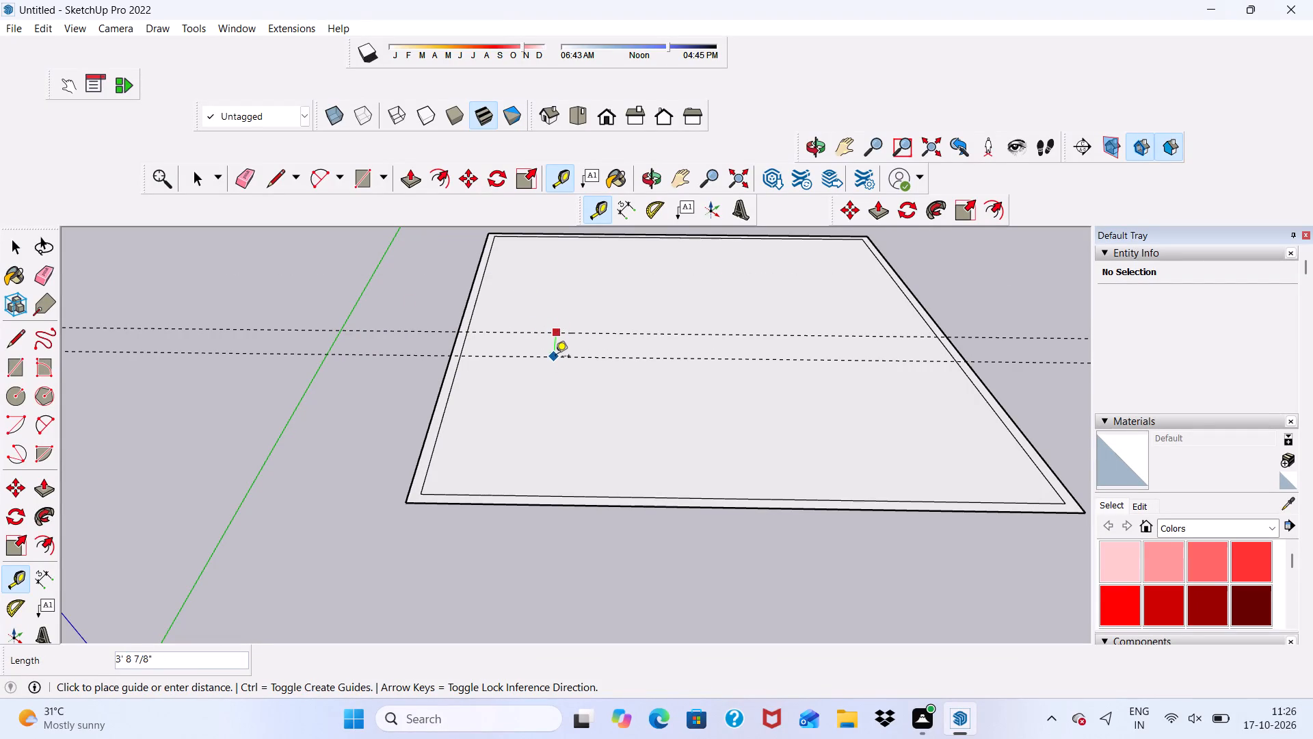
{"action": "type", "text": "9\""}
{"action": "key", "text": "Return"}
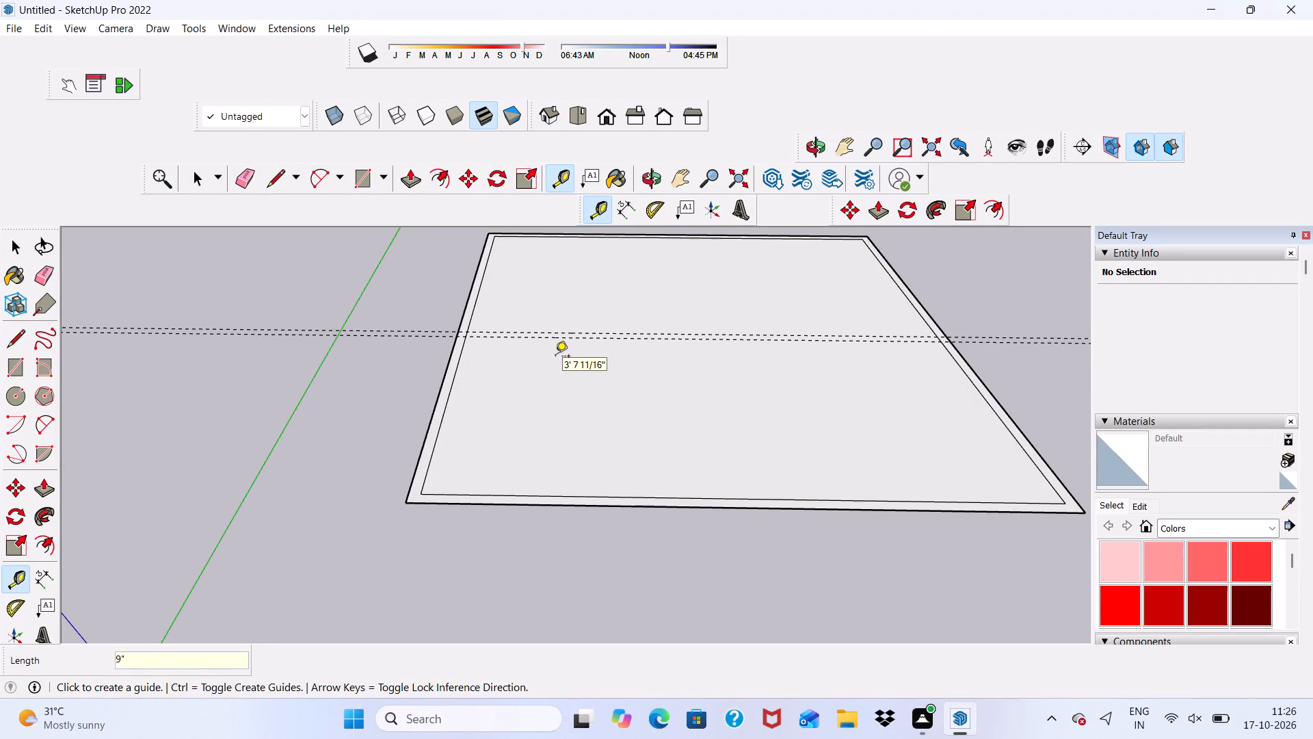
Draw a 40' line along the first guide, farther from the red axis, between the square's opposite outer edges.
{"action": "left_click_drag", "start_coordinate": [273, 177], "coordinate": [279, 183]}
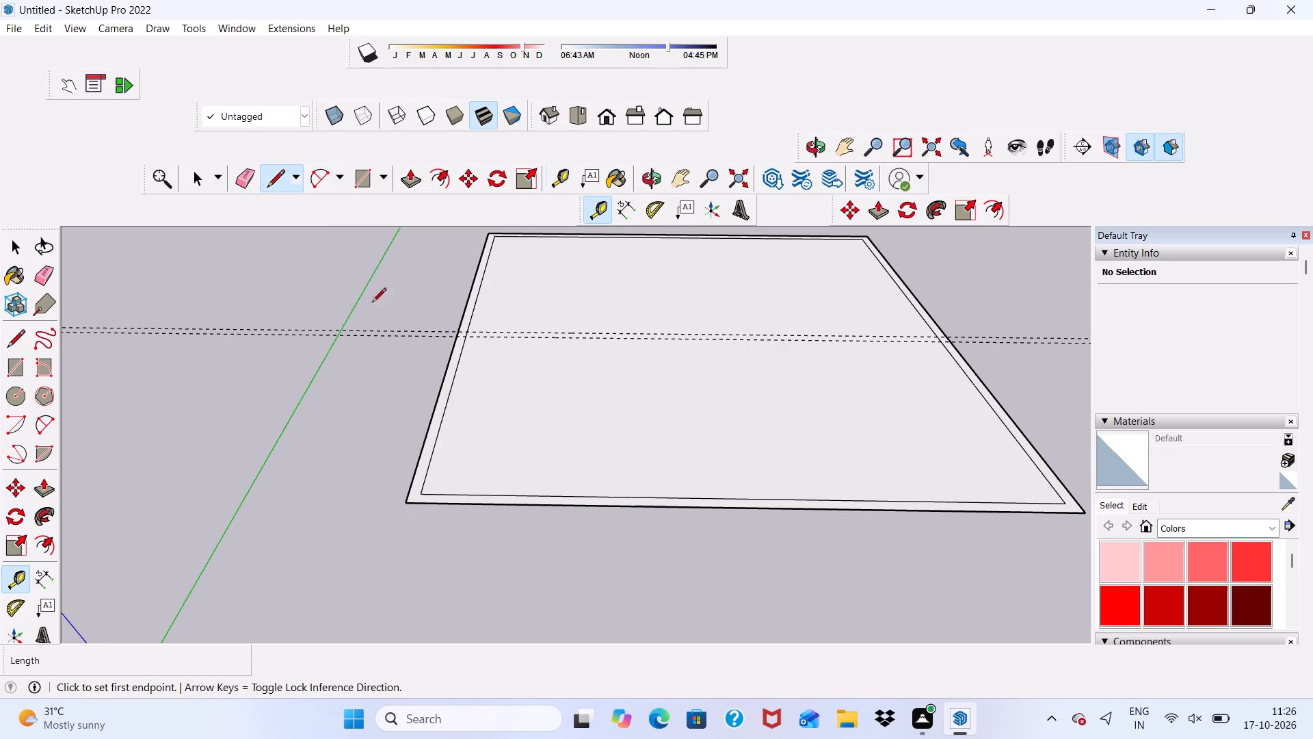
{"action": "scroll", "coordinate": [781, 468], "scroll_direction": "up", "scroll_amount": 4}
{"action": "scroll", "coordinate": [613, 368], "scroll_direction": "down", "scroll_amount": 6}
{"action": "middle_click_drag", "start_coordinate": [620, 380], "coordinate": [641, 439]}
{"action": "scroll", "coordinate": [444, 317], "scroll_direction": "up", "scroll_amount": 6}
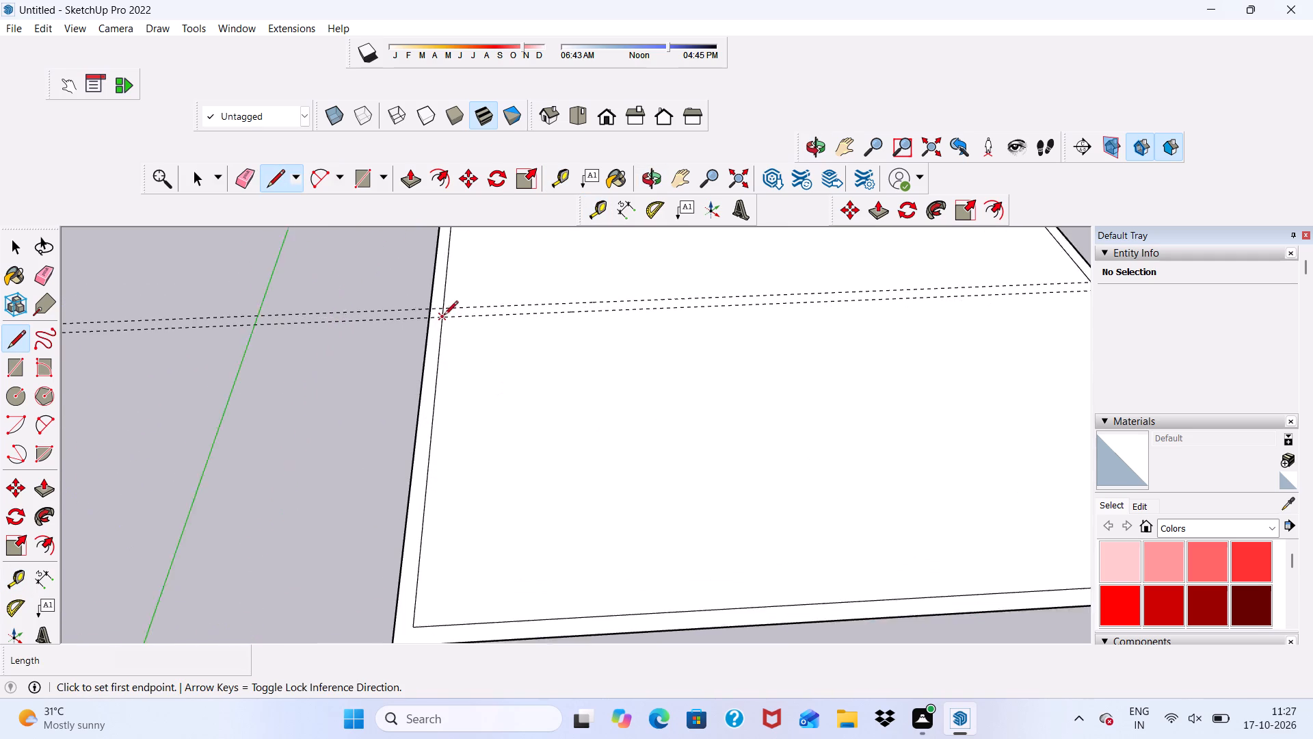
{"action": "scroll", "coordinate": [429, 313], "scroll_direction": "up", "scroll_amount": 3}
{"action": "left_click", "coordinate": [426, 305]}
{"action": "scroll", "coordinate": [315, 328], "scroll_direction": "down", "scroll_amount": 5}
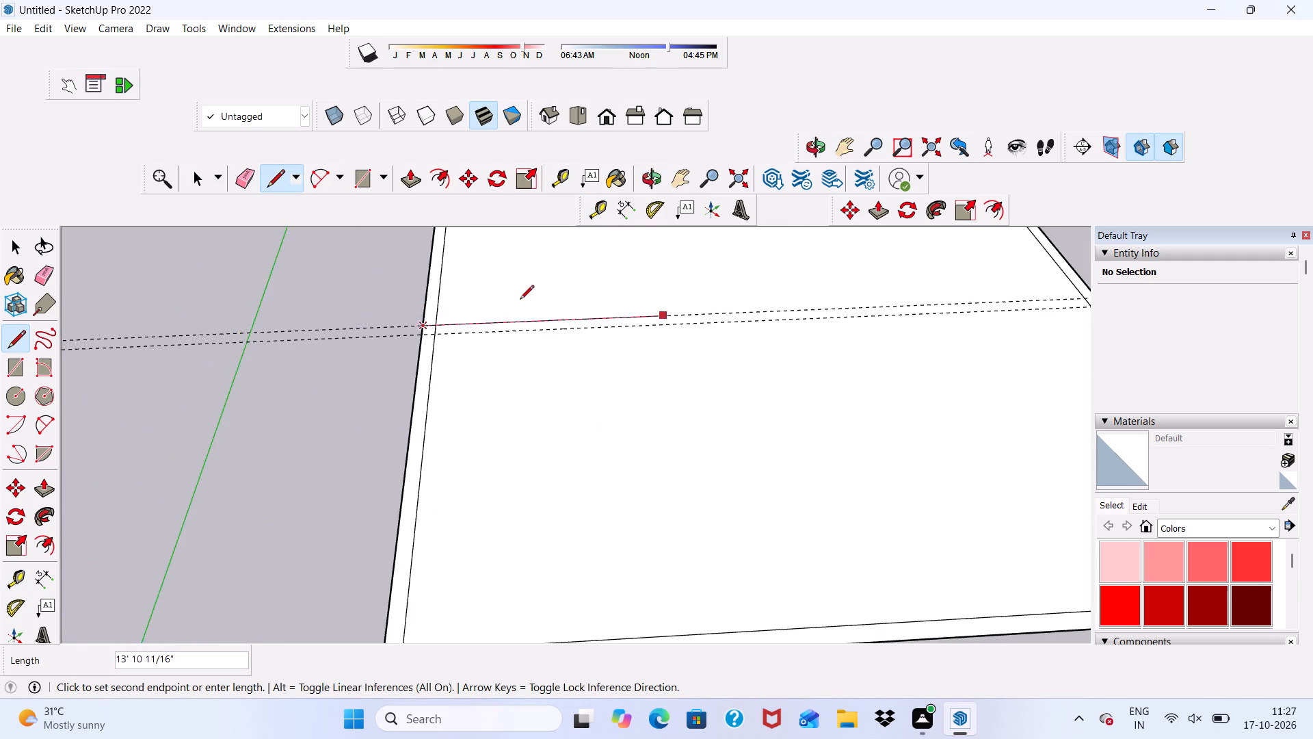
{"action": "scroll", "coordinate": [177, 338], "scroll_direction": "down", "scroll_amount": 6}
{"action": "scroll", "coordinate": [803, 314], "scroll_direction": "up", "scroll_amount": 6}
{"action": "scroll", "coordinate": [861, 306], "scroll_direction": "up", "scroll_amount": 2}
{"action": "left_click", "coordinate": [858, 309]}
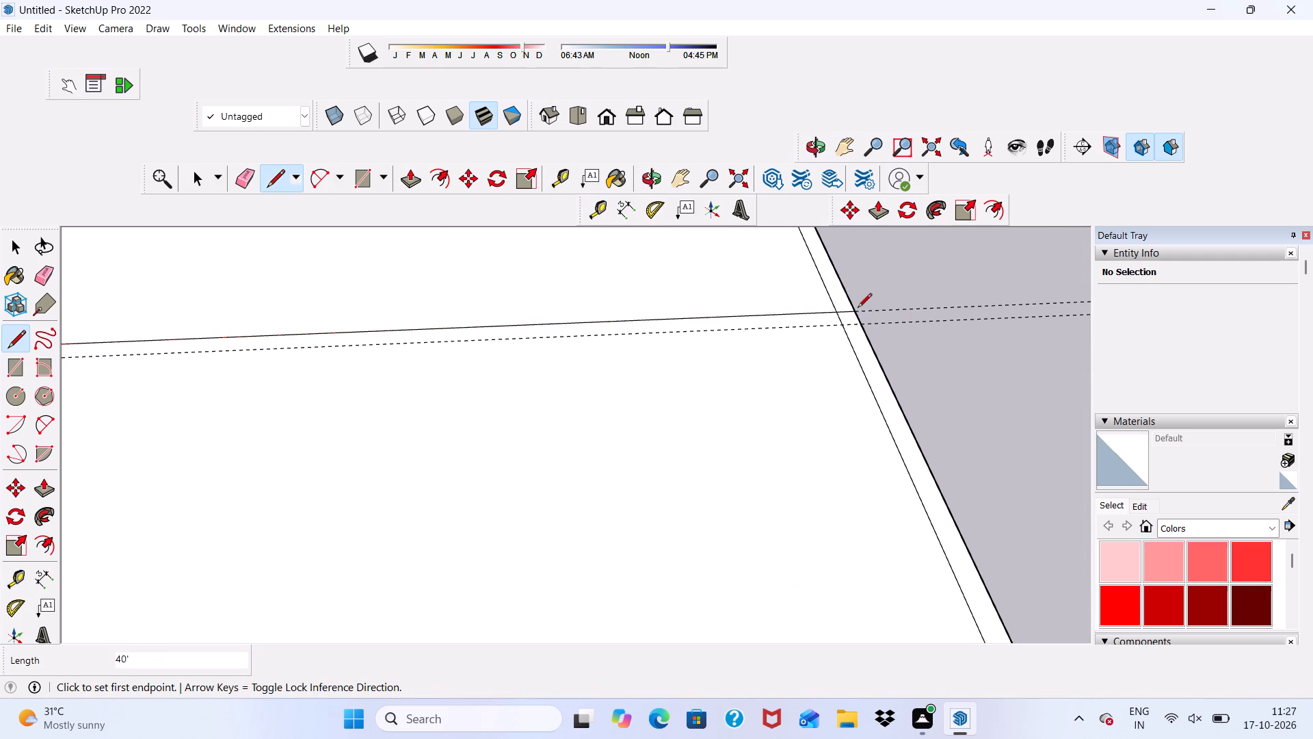
Draw a second 40' line along the guide nearer the red axis, between the same two outer edges.
{"action": "scroll", "coordinate": [867, 304], "scroll_direction": "down", "scroll_amount": 13}
{"action": "scroll", "coordinate": [382, 363], "scroll_direction": "up", "scroll_amount": 19}
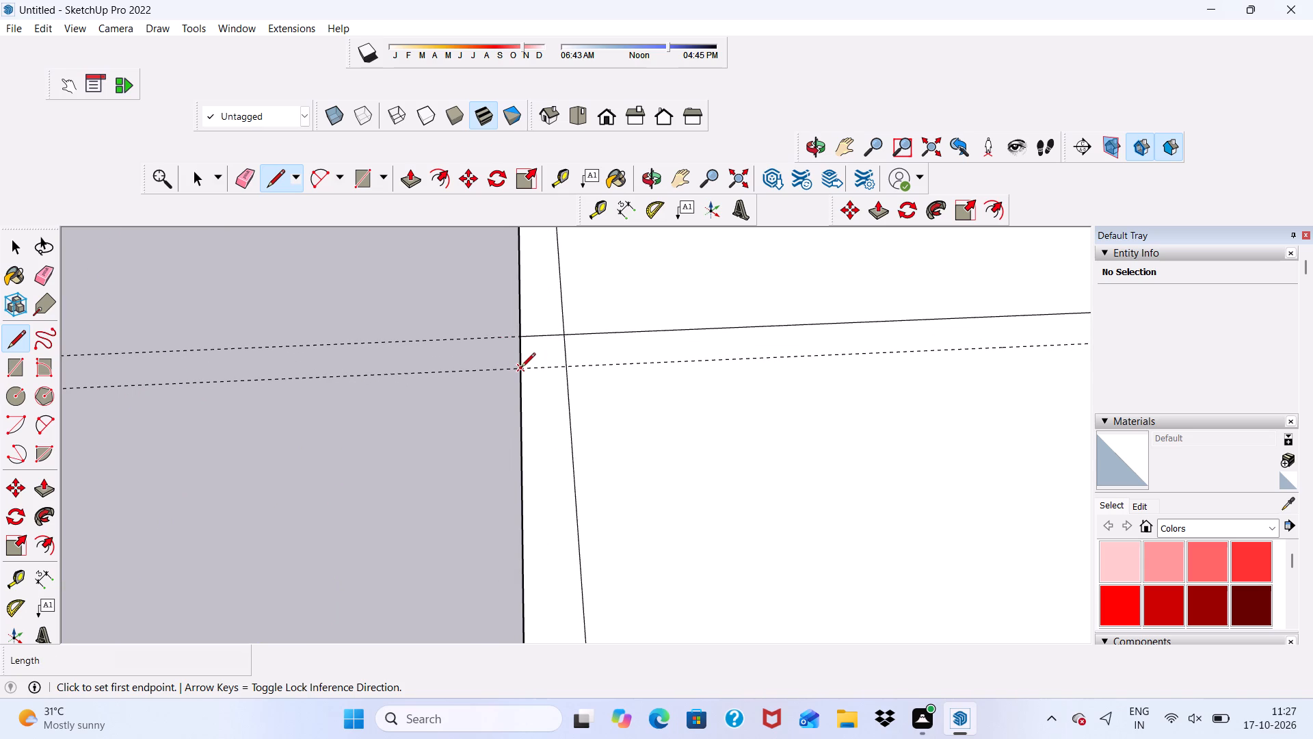
{"action": "left_click", "coordinate": [521, 368]}
{"action": "scroll", "coordinate": [137, 389], "scroll_direction": "down", "scroll_amount": 5}
{"action": "scroll", "coordinate": [0, 387], "scroll_direction": "down", "scroll_amount": 10}
{"action": "scroll", "coordinate": [0, 298], "scroll_direction": "down", "scroll_amount": 5}
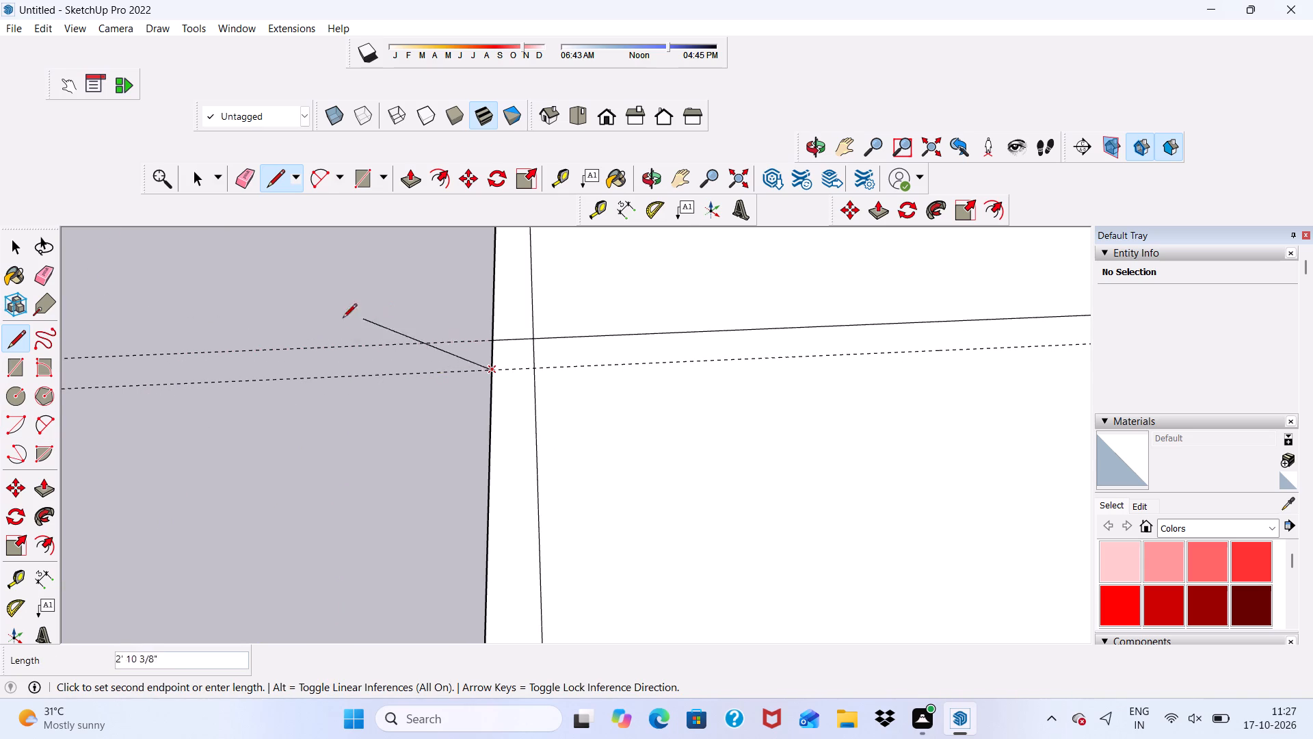
{"action": "scroll", "coordinate": [342, 333], "scroll_direction": "down", "scroll_amount": 20}
{"action": "scroll", "coordinate": [342, 333], "scroll_direction": "down", "scroll_amount": 5}
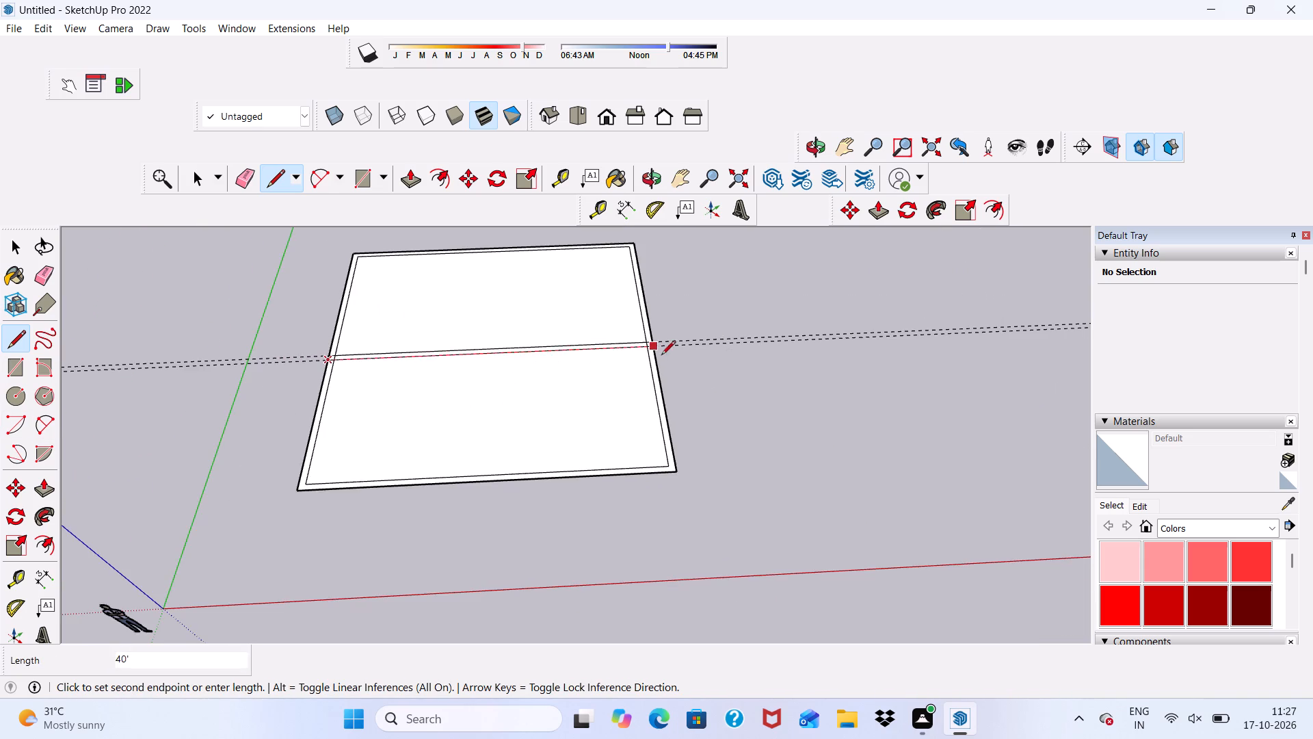
{"action": "scroll", "coordinate": [661, 356], "scroll_direction": "up", "scroll_amount": 11}
{"action": "left_click", "coordinate": [644, 338]}
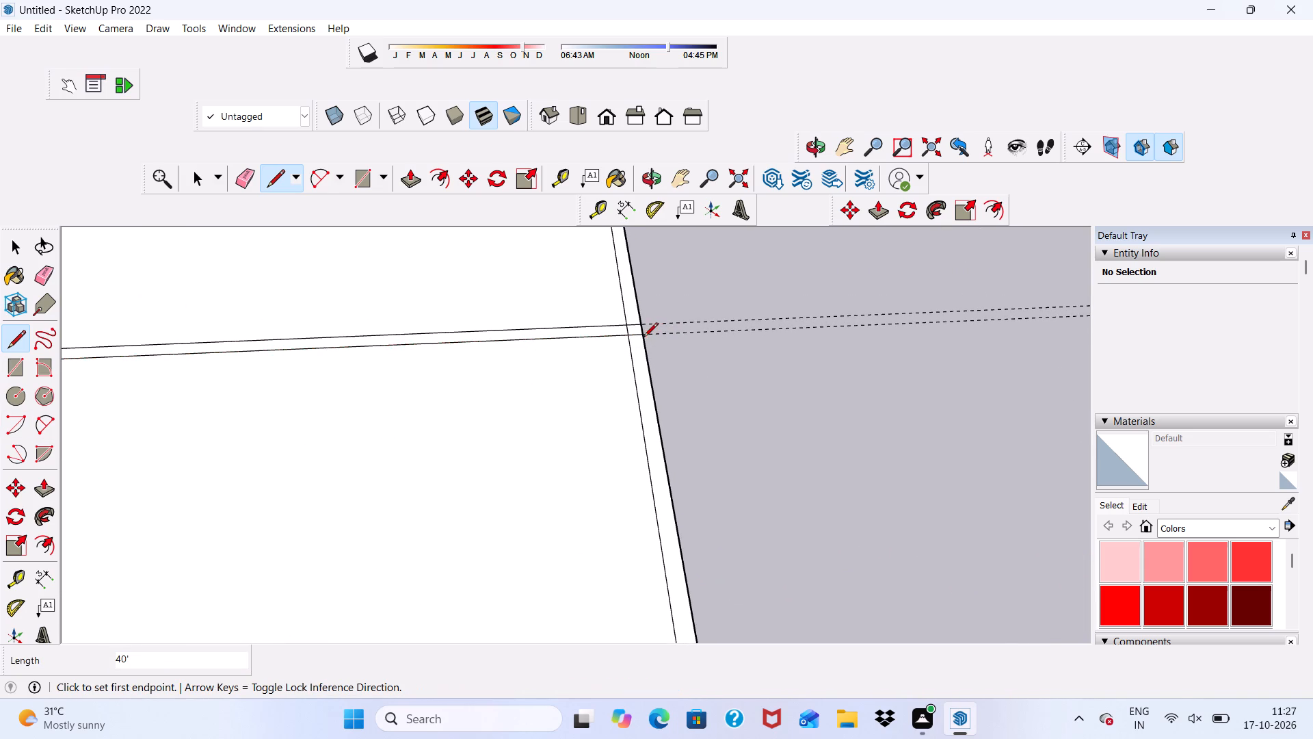
Erase the two guide lines crossing the square.
{"action": "scroll", "coordinate": [644, 343], "scroll_direction": "down", "scroll_amount": 11}
{"action": "left_click", "coordinate": [244, 175]}
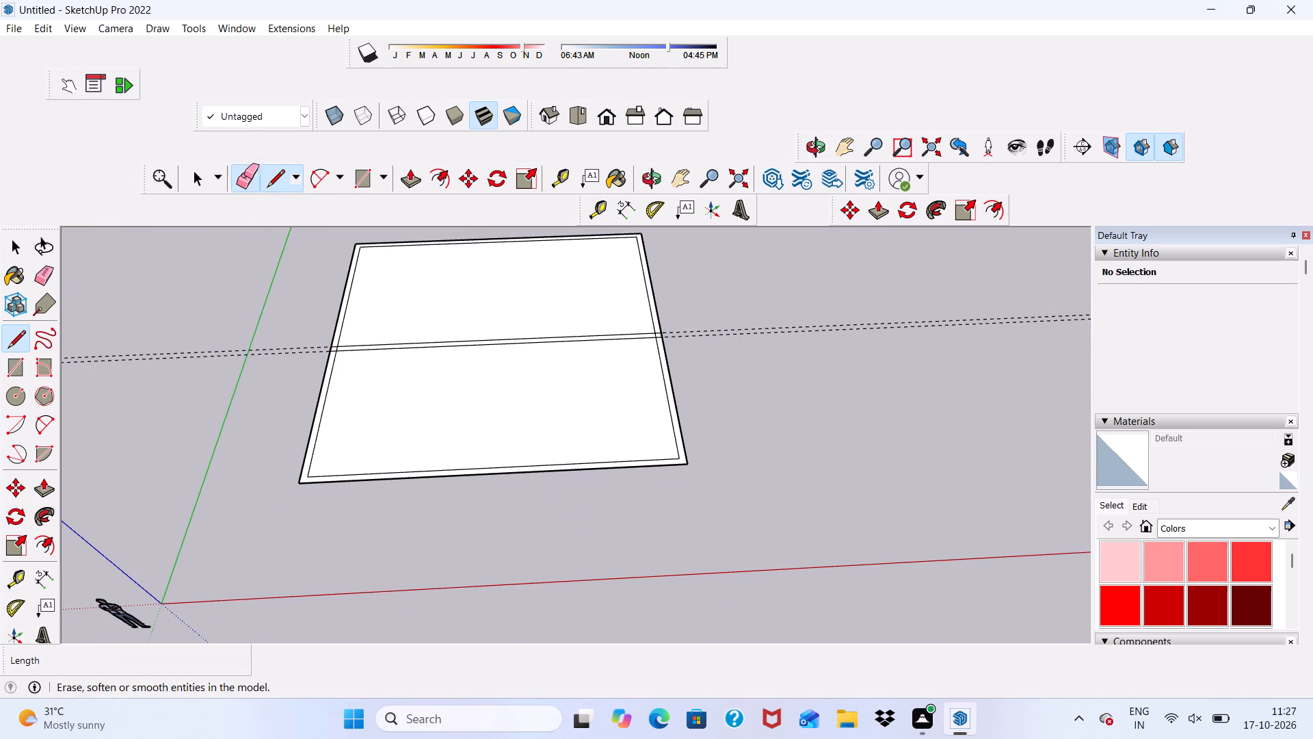
{"action": "left_click_drag", "start_coordinate": [278, 320], "coordinate": [273, 361]}
Erase the overlapping line segments where the new partition meets the outer wall farthest from the green axis.
{"action": "scroll", "coordinate": [672, 324], "scroll_direction": "up", "scroll_amount": 16}
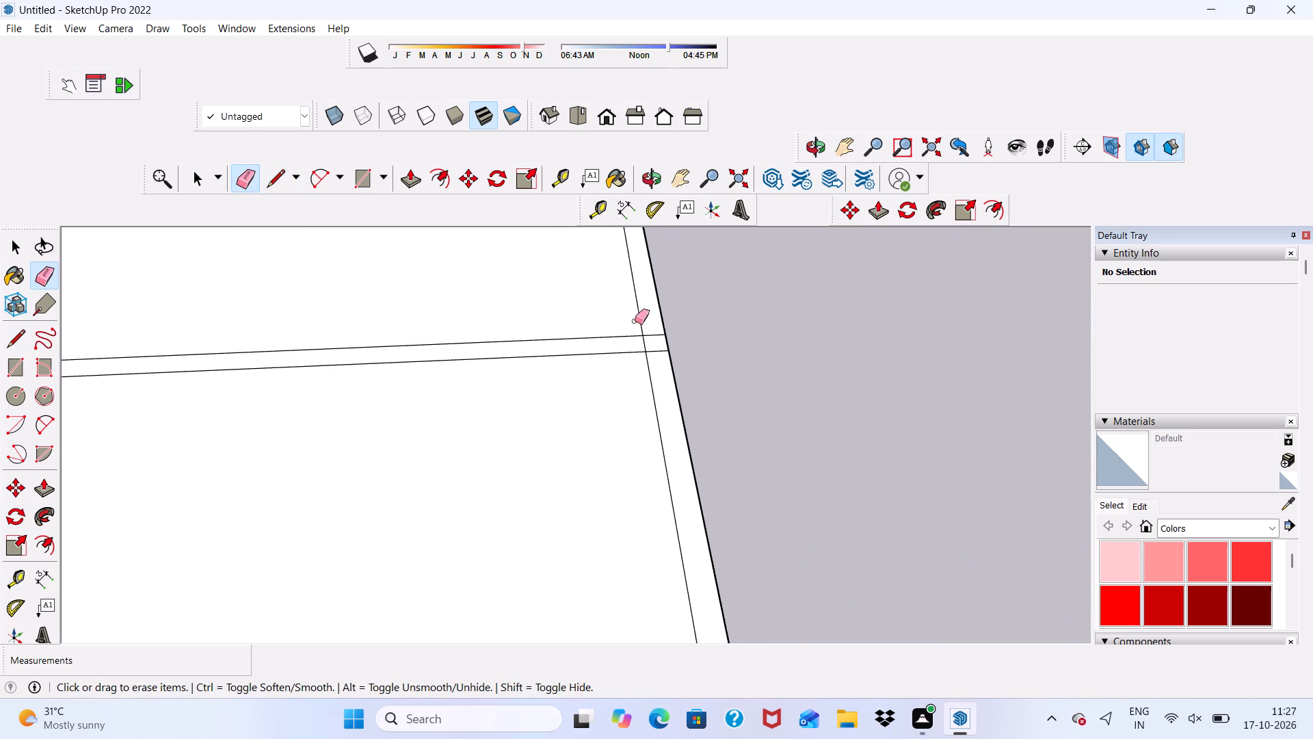
{"action": "scroll", "coordinate": [635, 321], "scroll_direction": "up", "scroll_amount": 11}
{"action": "left_click_drag", "start_coordinate": [676, 336], "coordinate": [678, 456]}
{"action": "left_click_drag", "start_coordinate": [619, 387], "coordinate": [632, 387]}
{"action": "left_click", "coordinate": [632, 387]}
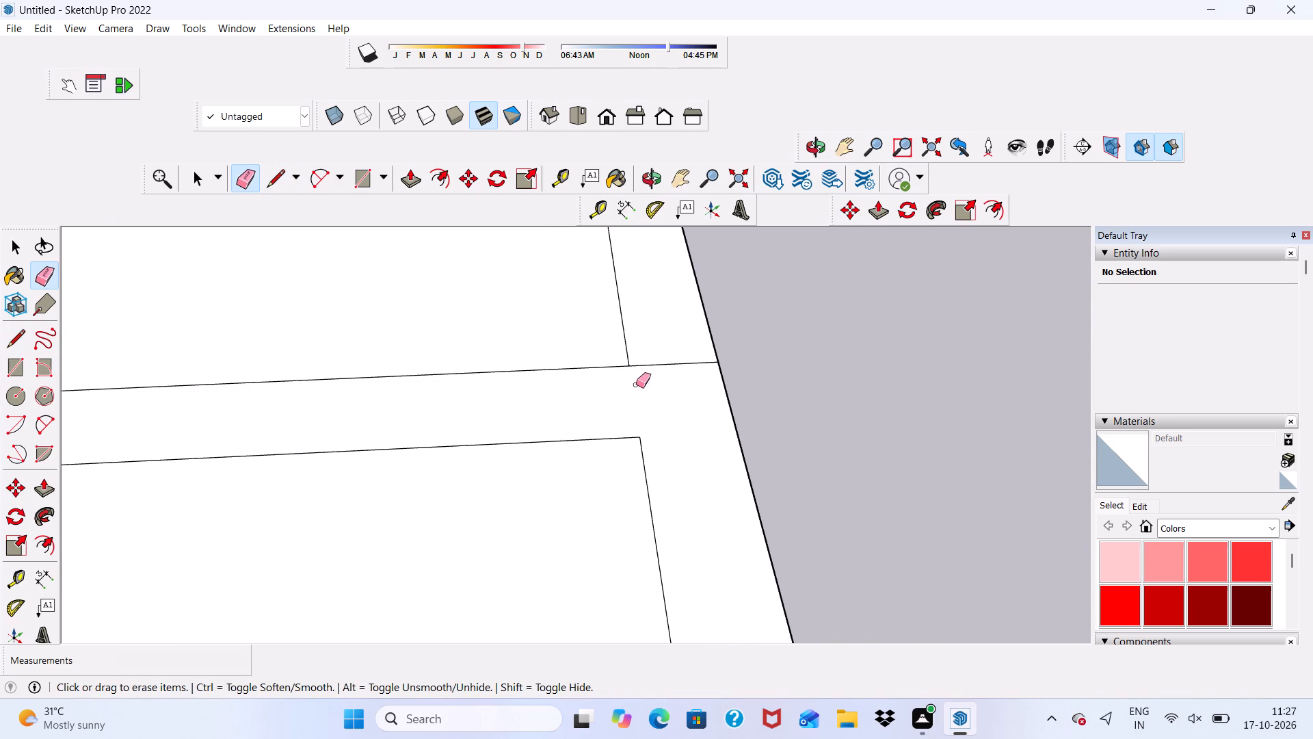
{"action": "left_click", "coordinate": [647, 361]}
Erase overlapping segments where the partition meets the wall nearest the green axis, including the inner wall edge between its lines.
{"action": "scroll", "coordinate": [641, 359], "scroll_direction": "down", "scroll_amount": 6}
{"action": "scroll", "coordinate": [356, 260], "scroll_direction": "down", "scroll_amount": 11}
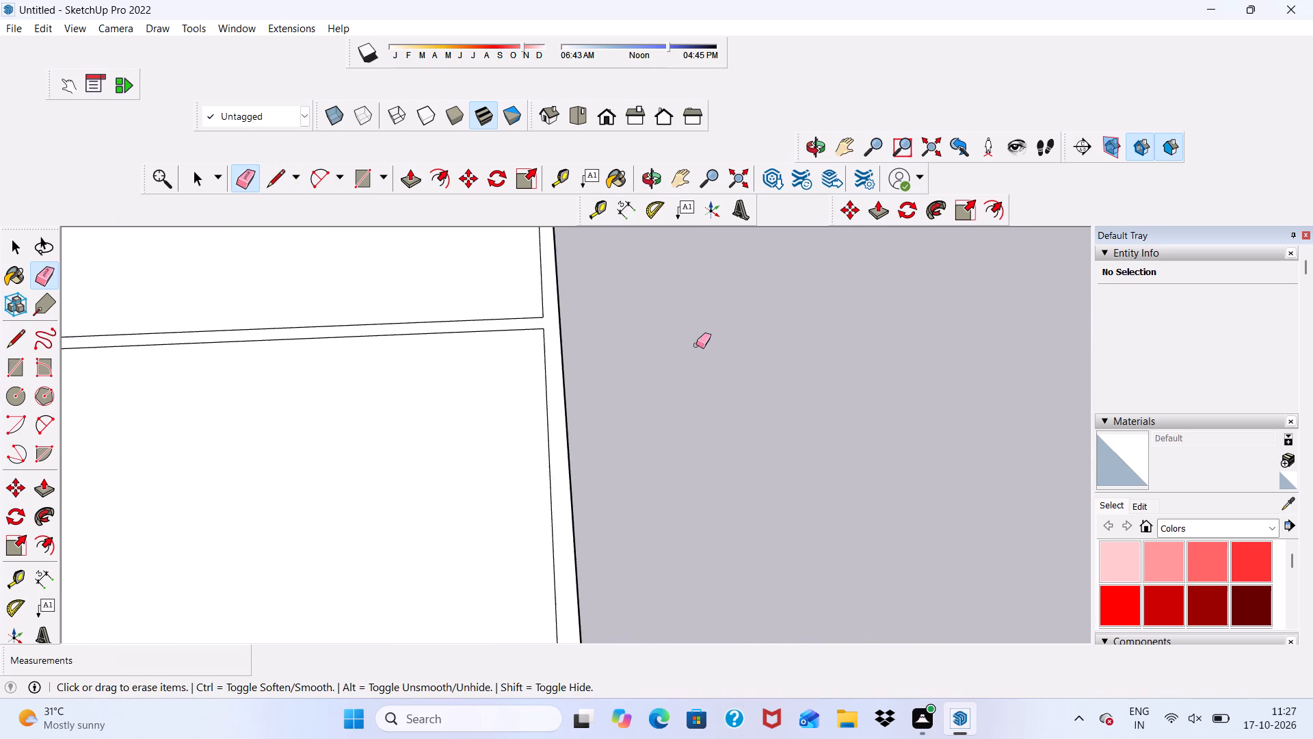
{"action": "scroll", "coordinate": [696, 345], "scroll_direction": "down", "scroll_amount": 10}
{"action": "scroll", "coordinate": [234, 354], "scroll_direction": "up", "scroll_amount": 10}
{"action": "scroll", "coordinate": [159, 290], "scroll_direction": "down", "scroll_amount": 10}
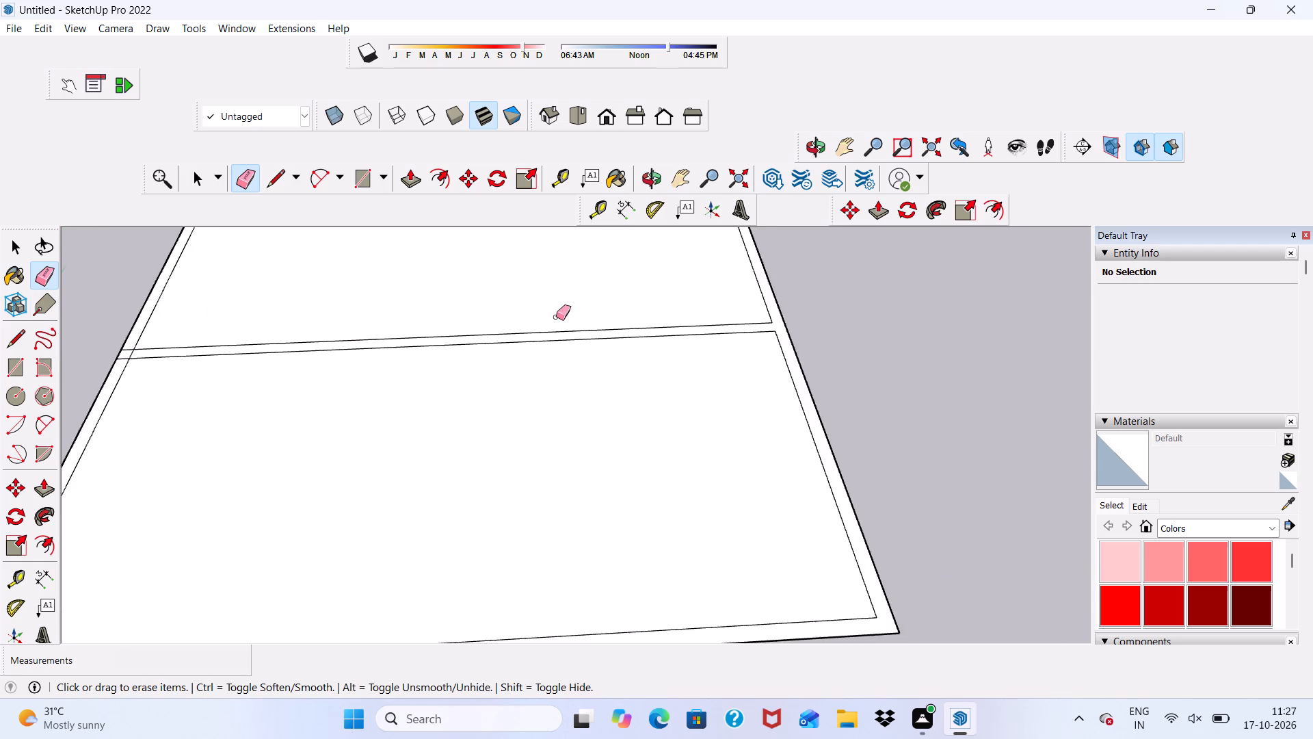
{"action": "scroll", "coordinate": [556, 317], "scroll_direction": "down", "scroll_amount": 4}
{"action": "scroll", "coordinate": [388, 319], "scroll_direction": "up", "scroll_amount": 20}
{"action": "scroll", "coordinate": [388, 319], "scroll_direction": "up", "scroll_amount": 1}
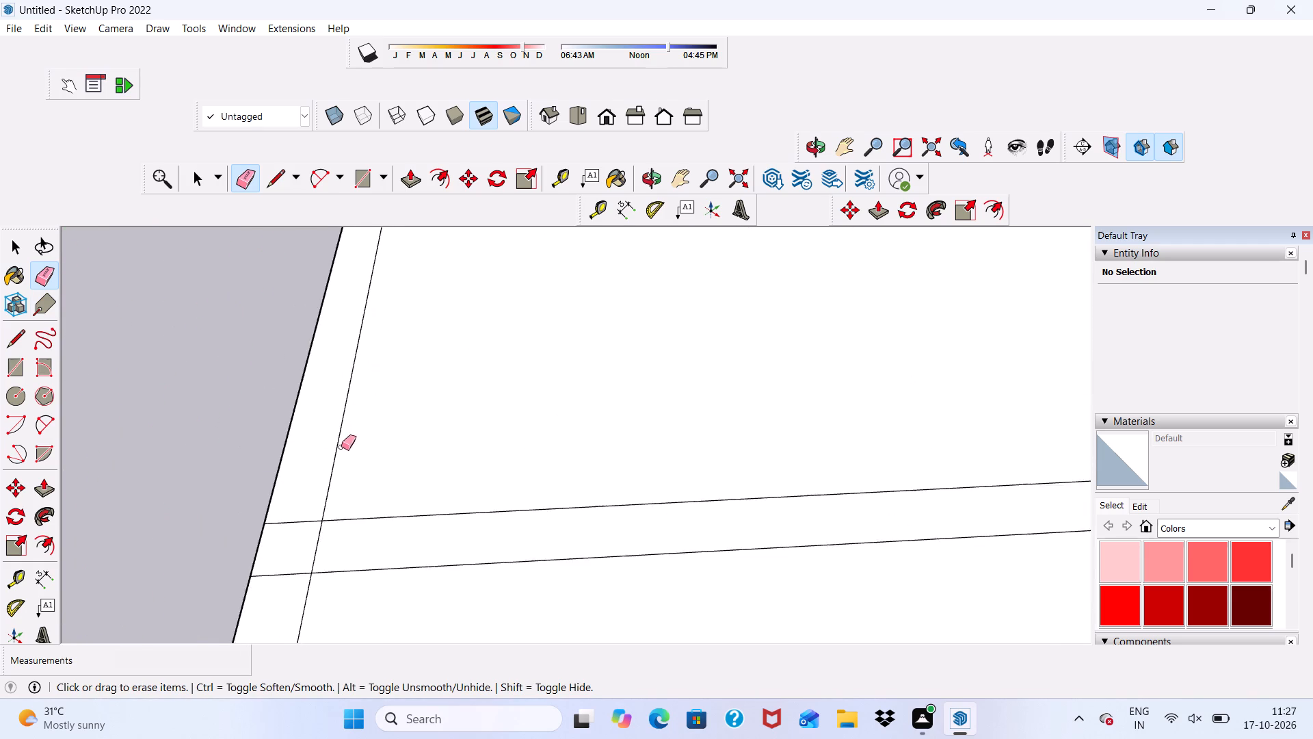
{"action": "scroll", "coordinate": [314, 476], "scroll_direction": "down", "scroll_amount": 2}
{"action": "left_click_drag", "start_coordinate": [300, 505], "coordinate": [304, 536]}
{"action": "left_click_drag", "start_coordinate": [306, 537], "coordinate": [313, 537]}
{"action": "left_click_drag", "start_coordinate": [321, 526], "coordinate": [304, 527]}
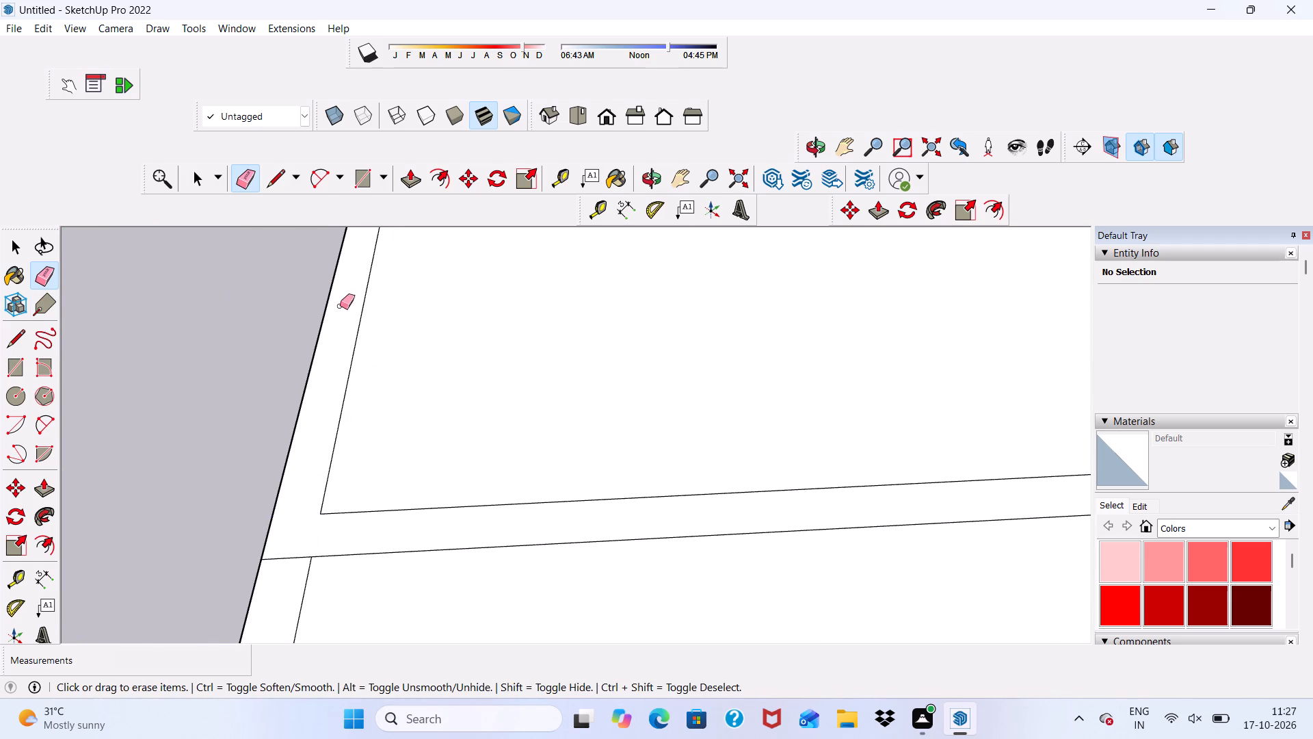
{"action": "scroll", "coordinate": [385, 286], "scroll_direction": "down", "scroll_amount": 13}
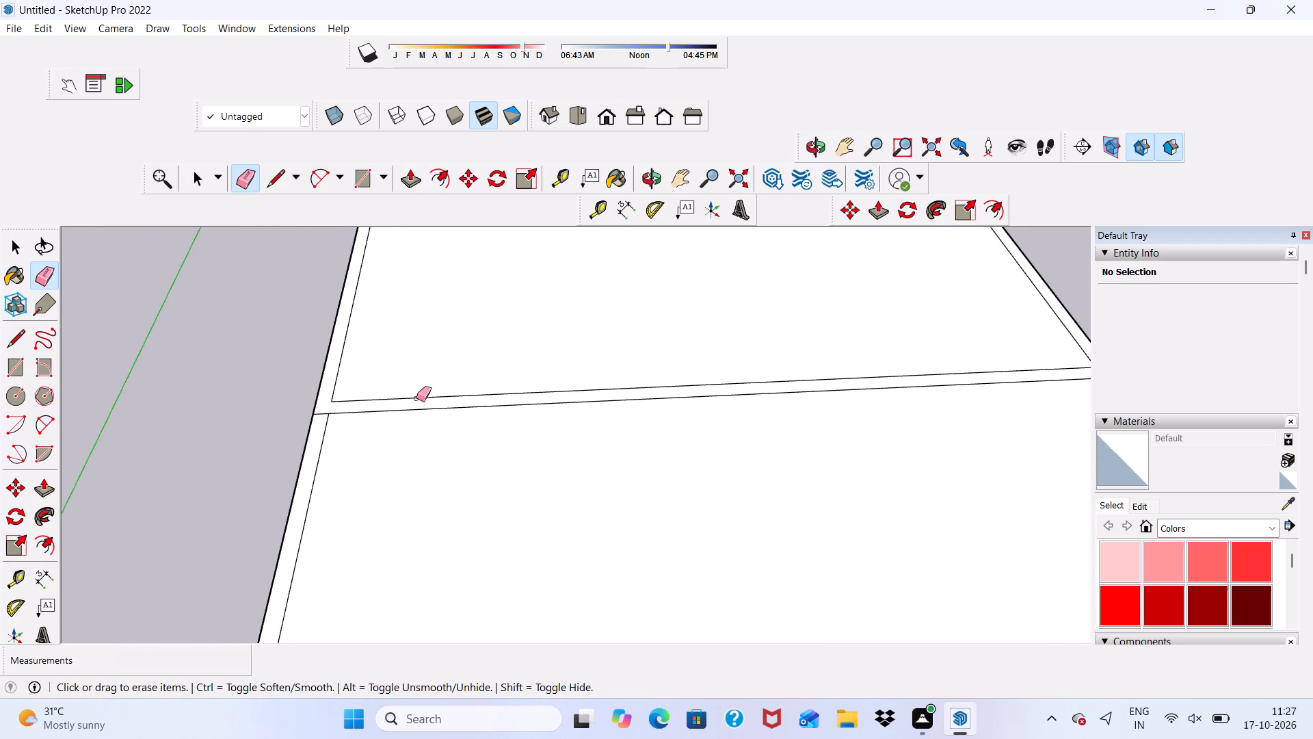
{"action": "scroll", "coordinate": [472, 423], "scroll_direction": "down", "scroll_amount": 1}
{"action": "scroll", "coordinate": [341, 361], "scroll_direction": "down", "scroll_amount": 11}
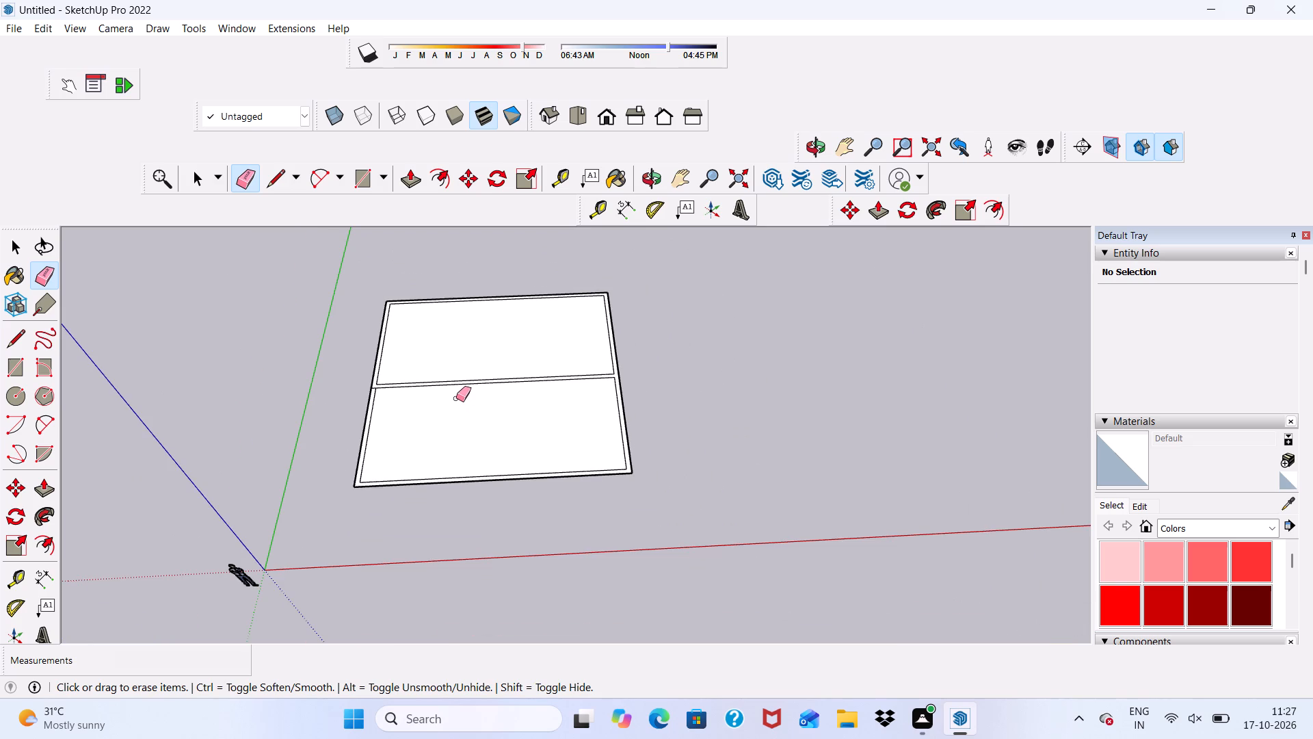
{"action": "key", "text": "space"}
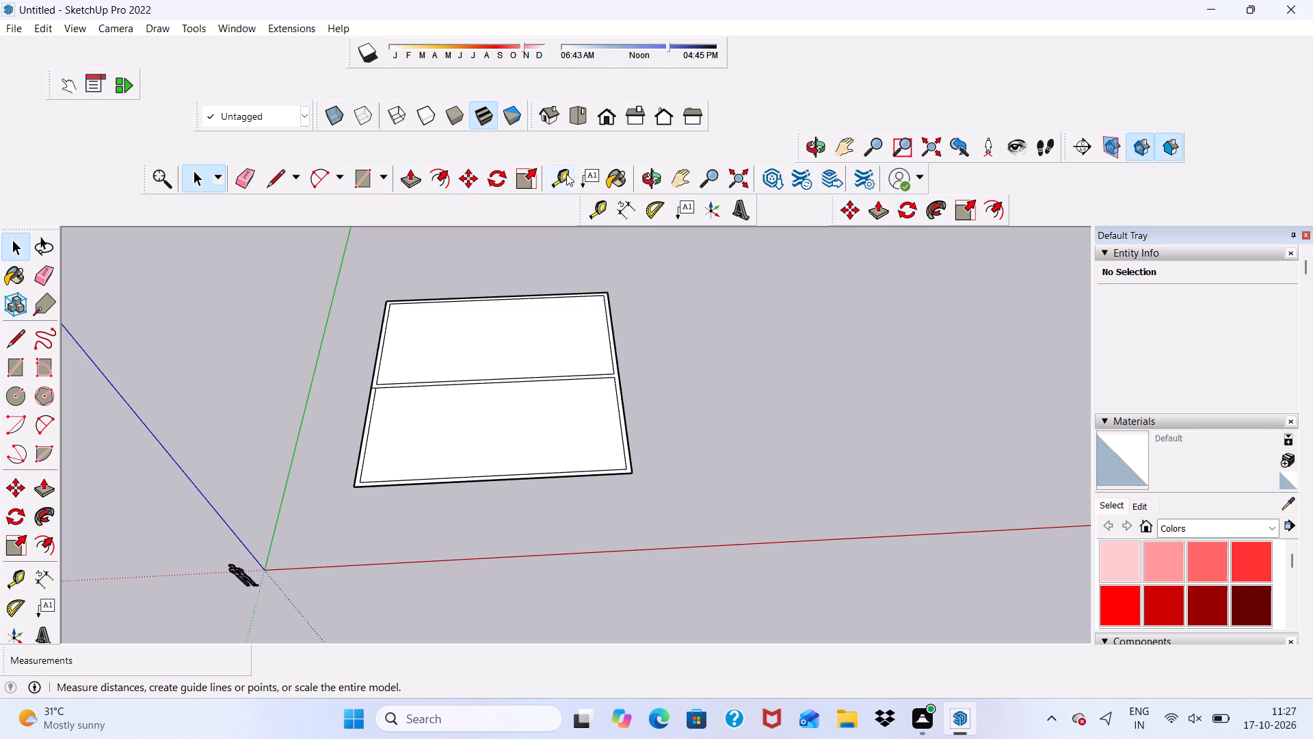
Place a guide line parallel to the inner wall edge farthest from the green axis, about 14' 9 1/2" in from it.
{"action": "left_click_drag", "start_coordinate": [566, 174], "coordinate": [564, 186]}
{"action": "scroll", "coordinate": [595, 376], "scroll_direction": "up", "scroll_amount": 7}
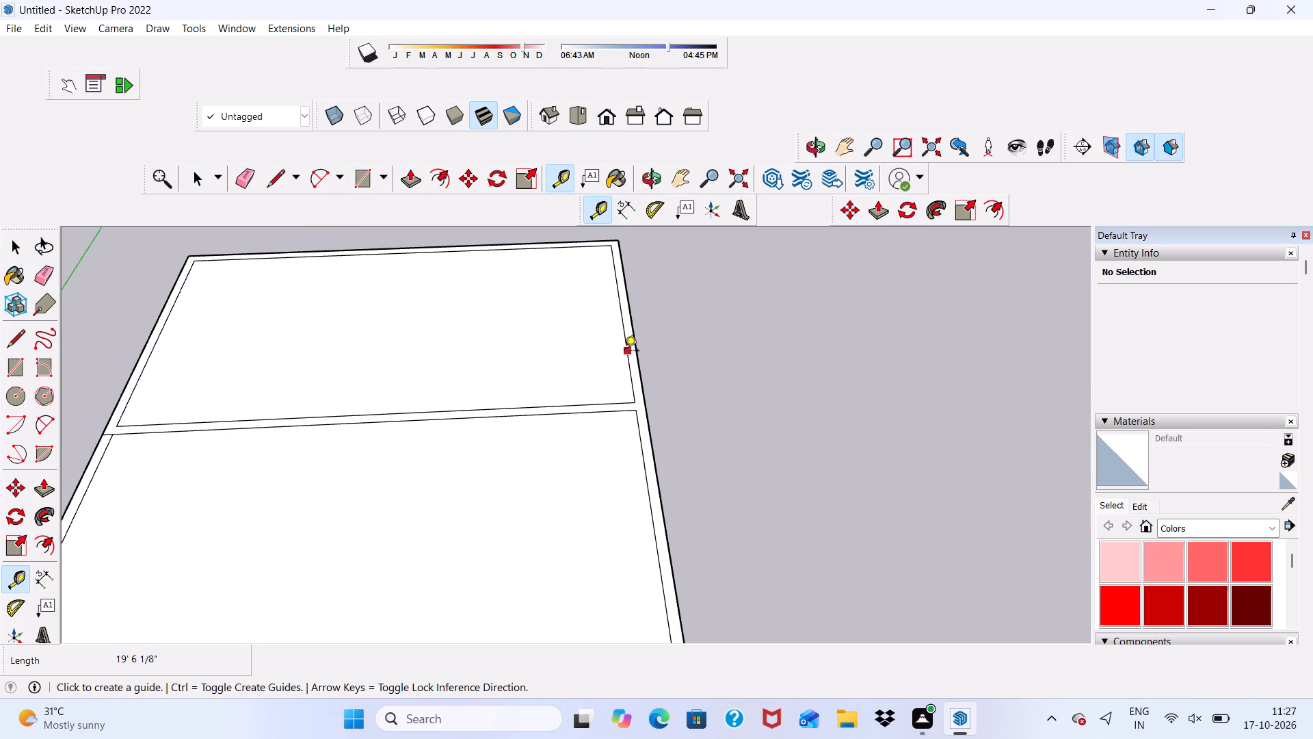
{"action": "left_click", "coordinate": [624, 347]}
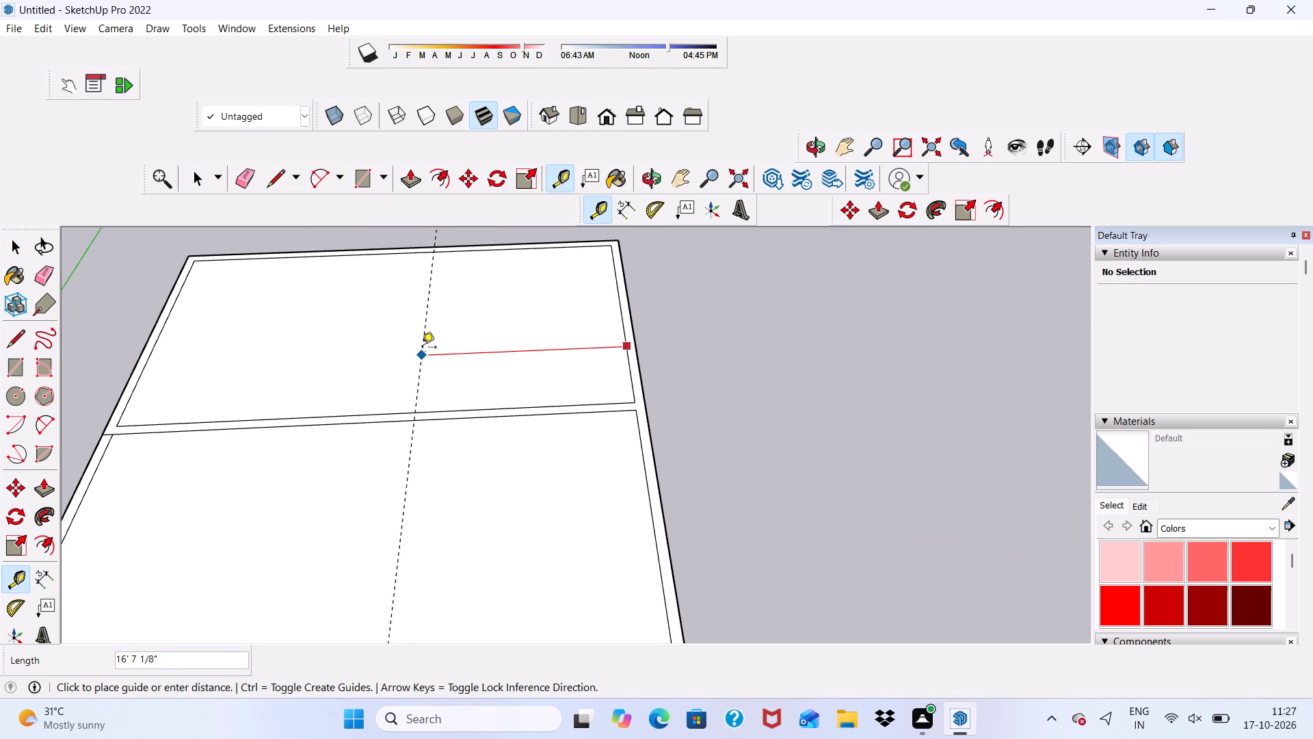
{"action": "left_click", "coordinate": [445, 344]}
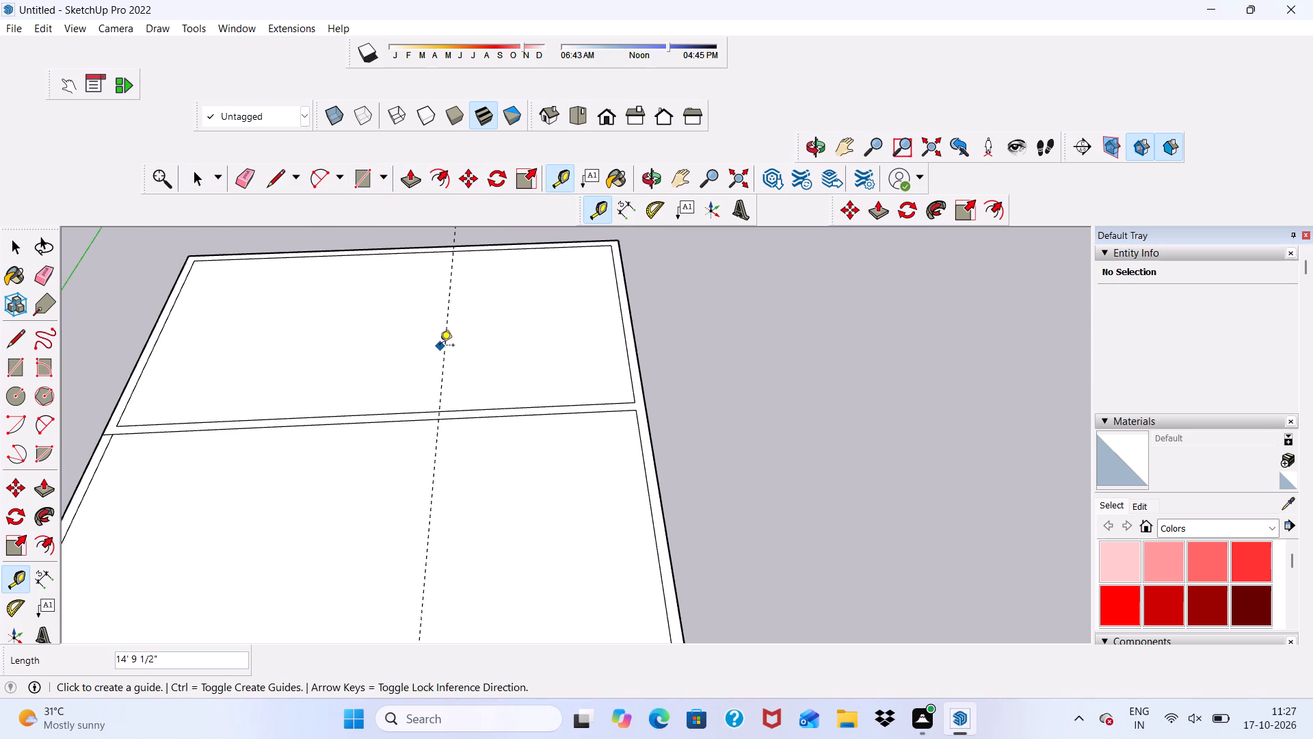
Place a second parallel guide line 9" from the new guide, offset away from the green axis.
{"action": "left_click", "coordinate": [443, 340]}
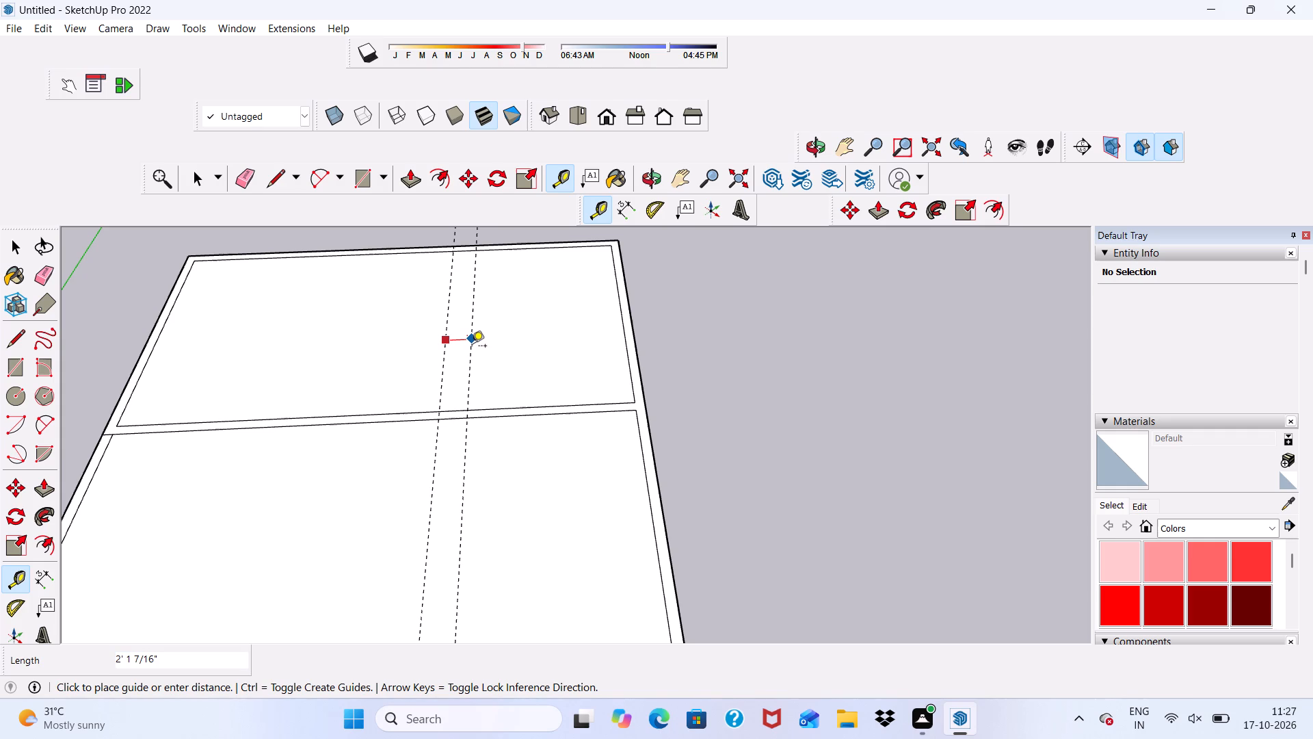
{"action": "type", "text": "9\""}
{"action": "key", "text": "Return"}
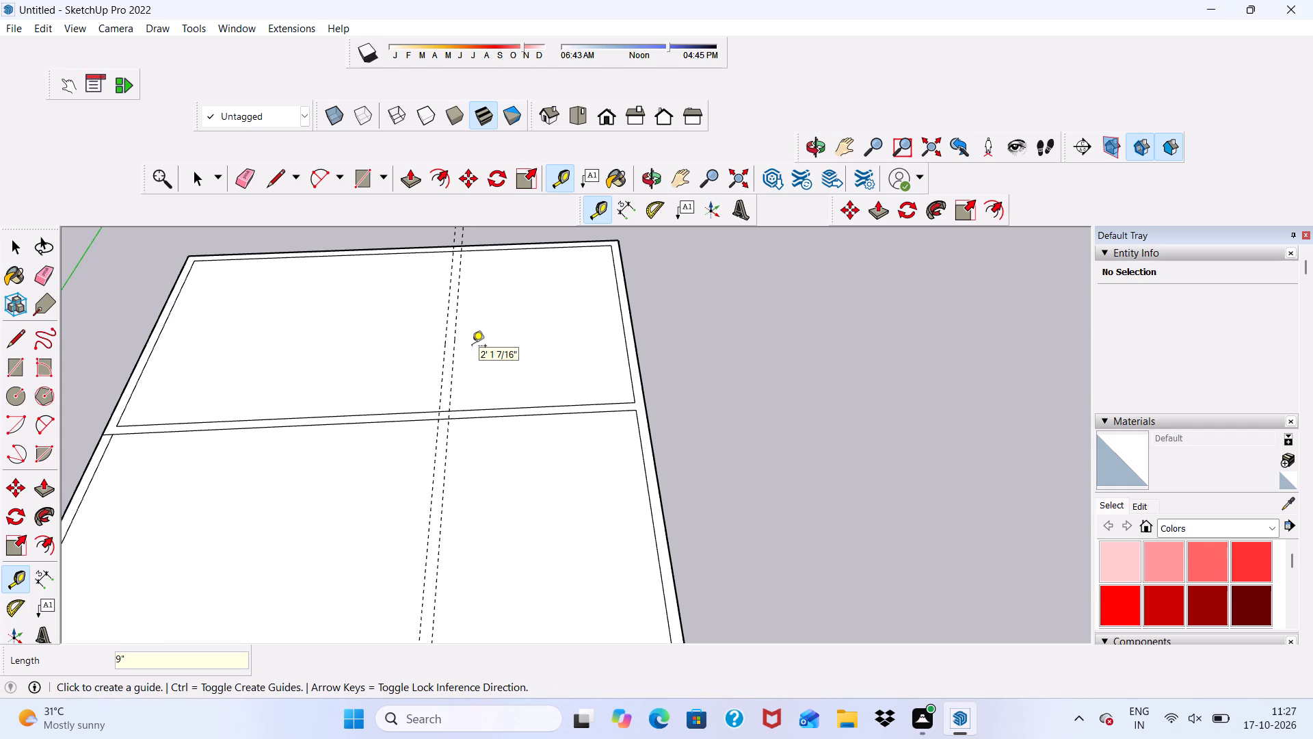
Draw a line about 21' long along the guide nearer the green axis, from the partition's near edge to the far outer wall edge.
{"action": "left_click", "coordinate": [276, 180]}
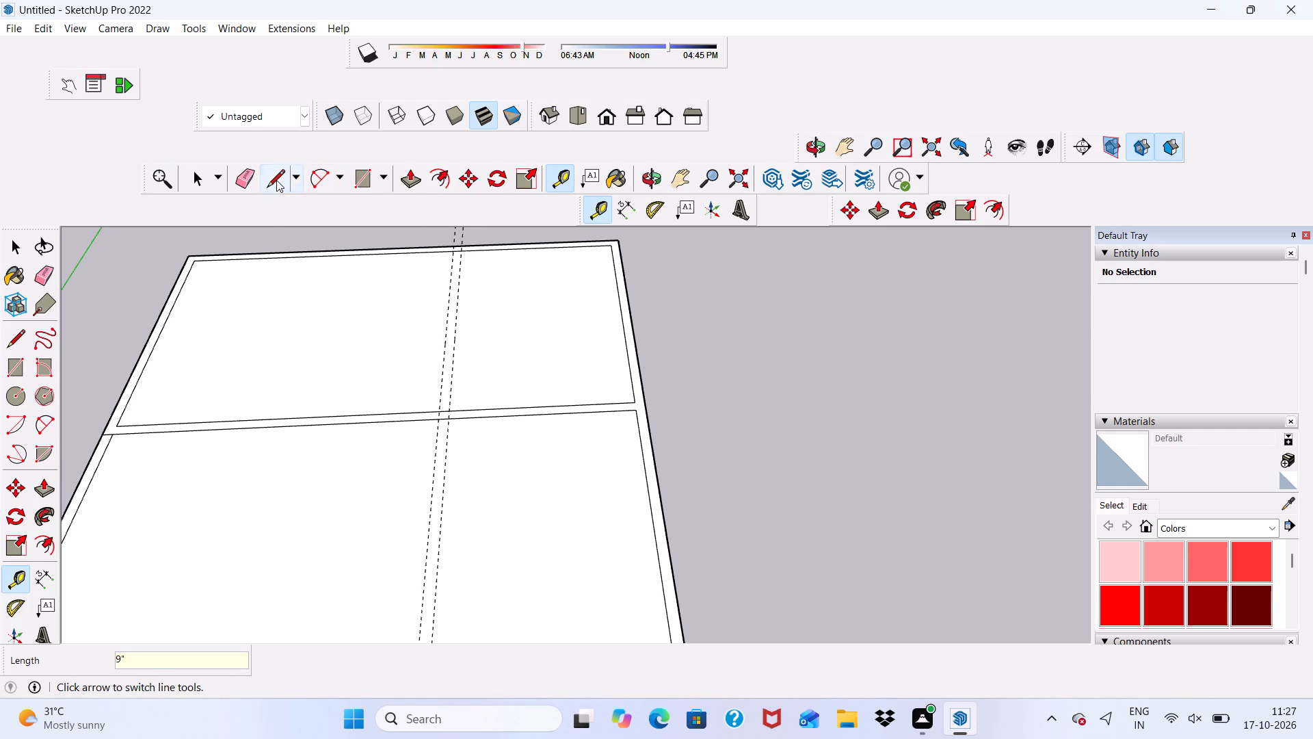
{"action": "scroll", "coordinate": [519, 444], "scroll_direction": "up", "scroll_amount": 4}
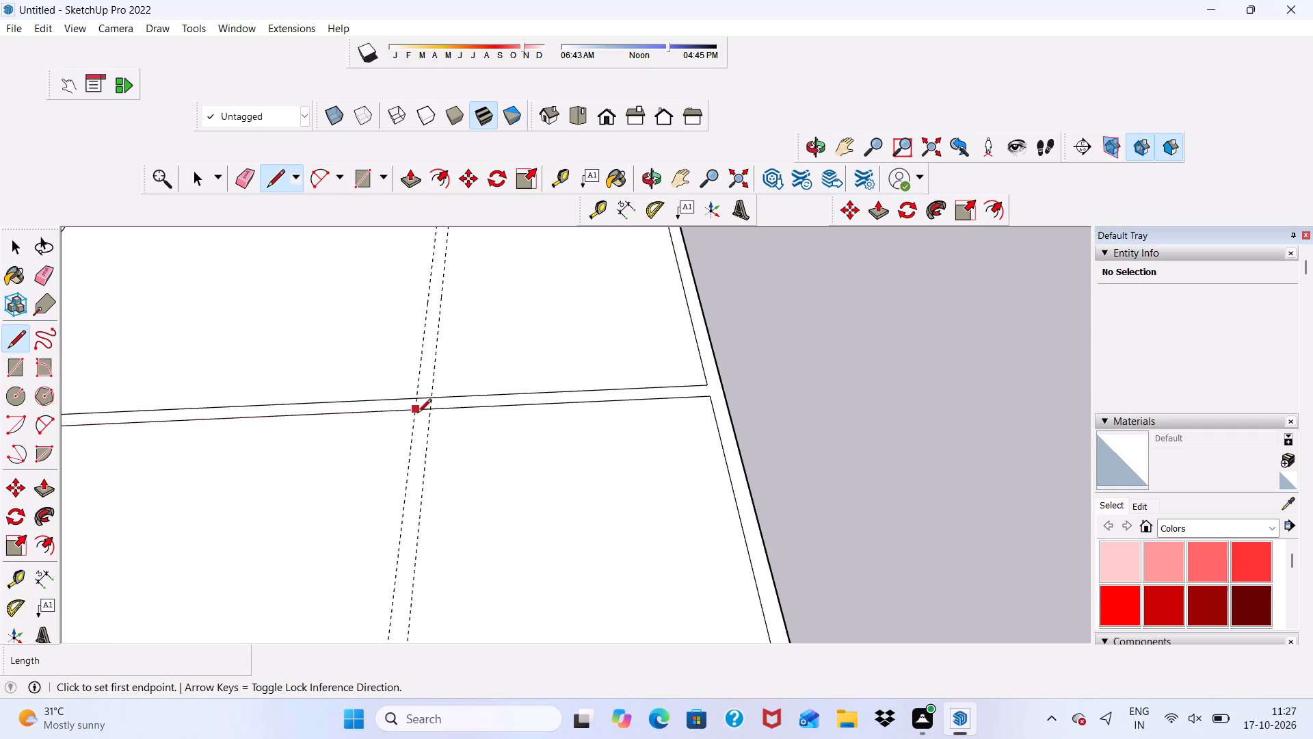
{"action": "left_click", "coordinate": [411, 413]}
{"action": "scroll", "coordinate": [403, 426], "scroll_direction": "down", "scroll_amount": 14}
{"action": "scroll", "coordinate": [423, 409], "scroll_direction": "up", "scroll_amount": 6}
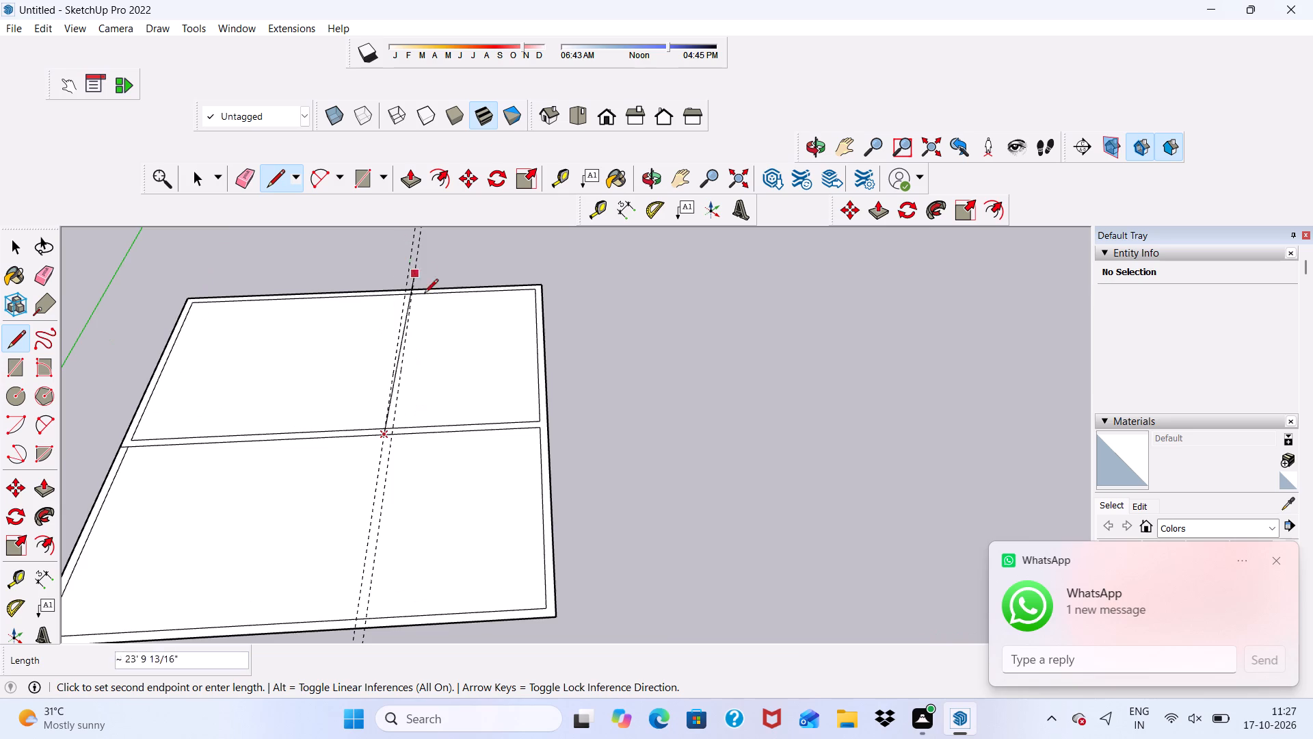
{"action": "scroll", "coordinate": [395, 287], "scroll_direction": "up", "scroll_amount": 11}
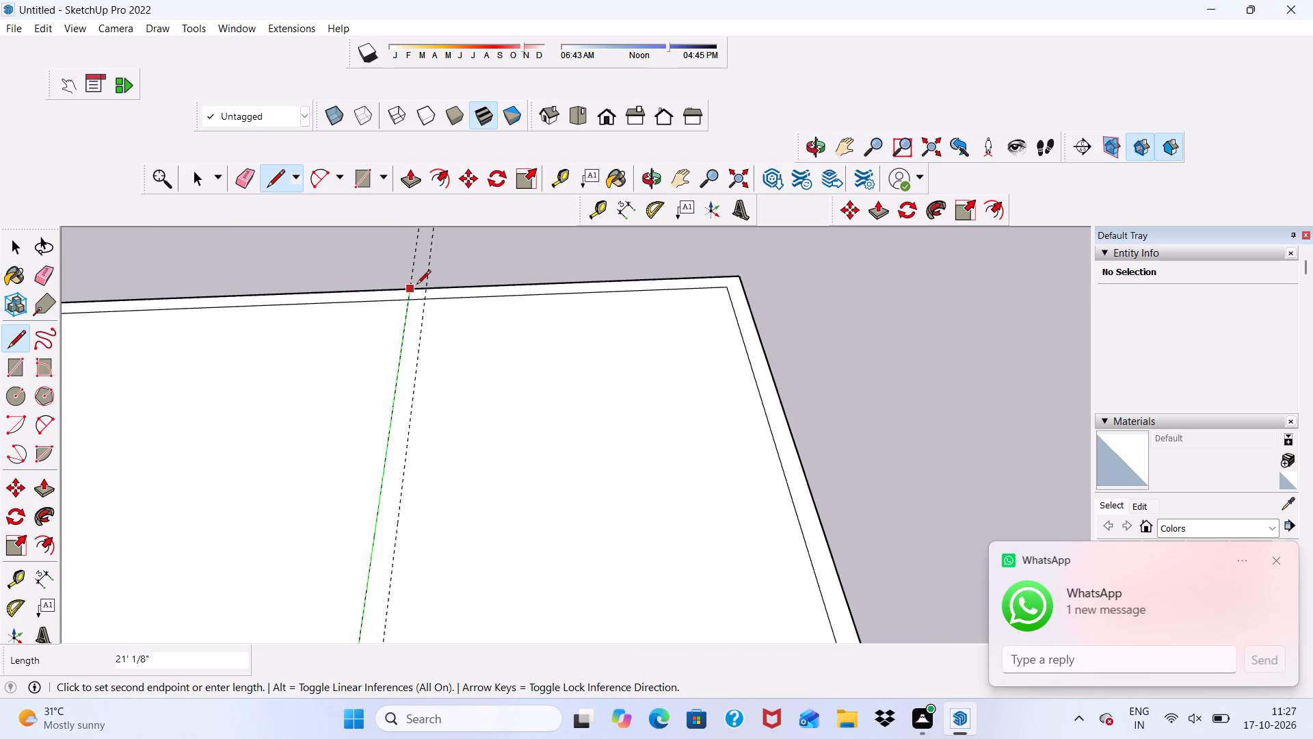
{"action": "left_click", "coordinate": [416, 285]}
Draw a parallel line about 21' long along the other guide, from the partition's near edge to the far outer wall edge.
{"action": "scroll", "coordinate": [416, 285], "scroll_direction": "down", "scroll_amount": 14}
{"action": "scroll", "coordinate": [454, 421], "scroll_direction": "up", "scroll_amount": 7}
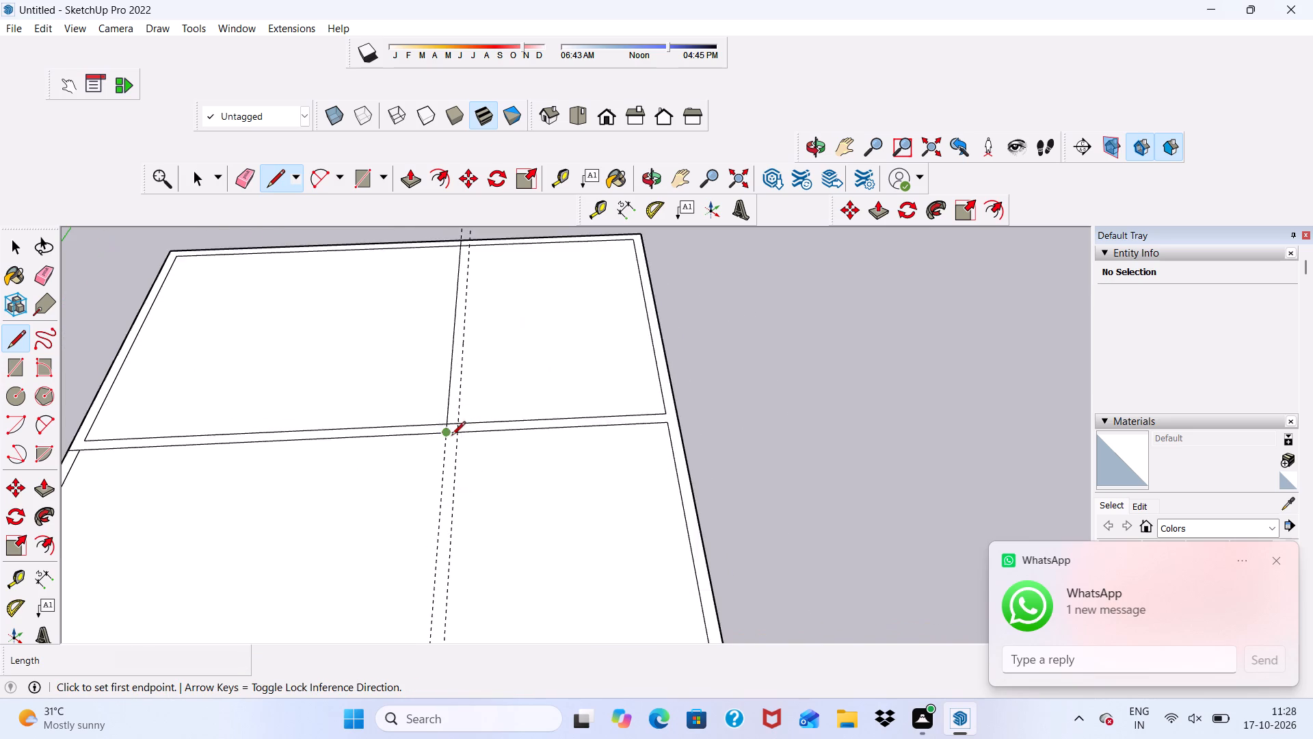
{"action": "scroll", "coordinate": [451, 437], "scroll_direction": "up", "scroll_amount": 6}
{"action": "left_click", "coordinate": [460, 432]}
{"action": "scroll", "coordinate": [462, 391], "scroll_direction": "down", "scroll_amount": 6}
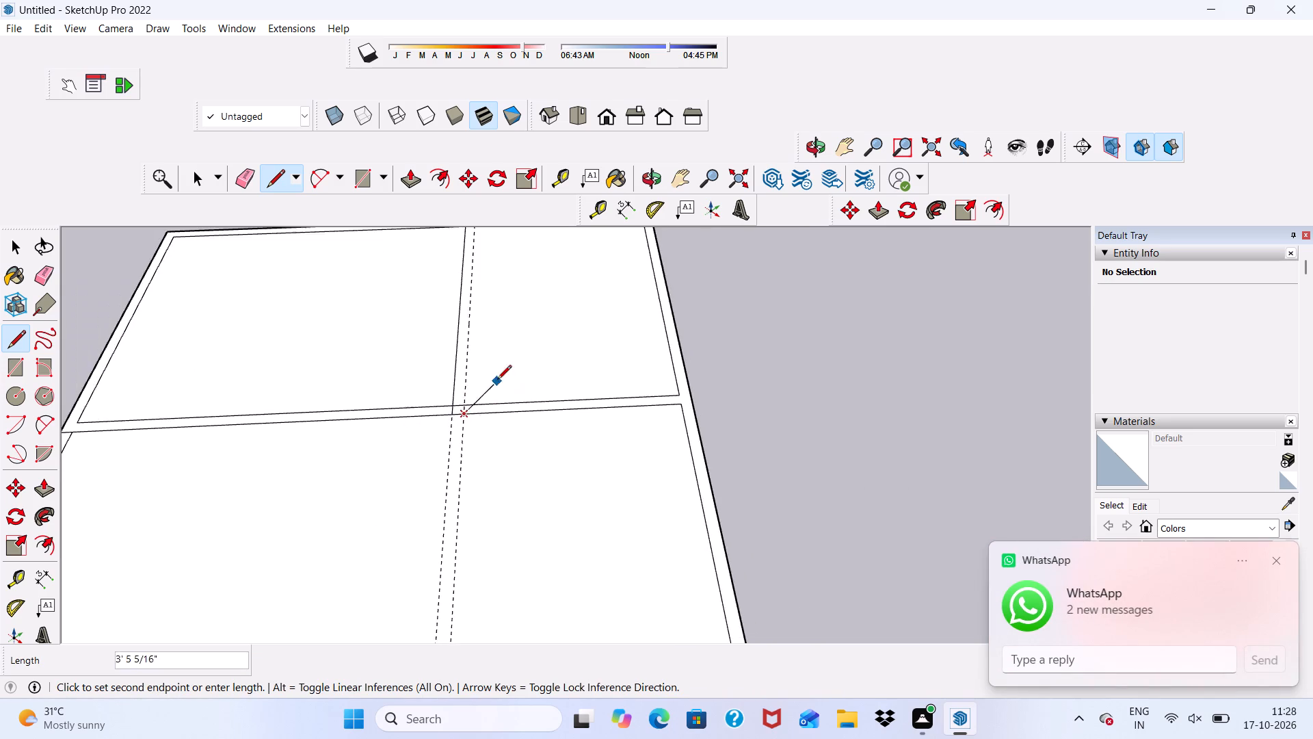
{"action": "scroll", "coordinate": [496, 381], "scroll_direction": "down", "scroll_amount": 5}
{"action": "scroll", "coordinate": [487, 274], "scroll_direction": "up", "scroll_amount": 5}
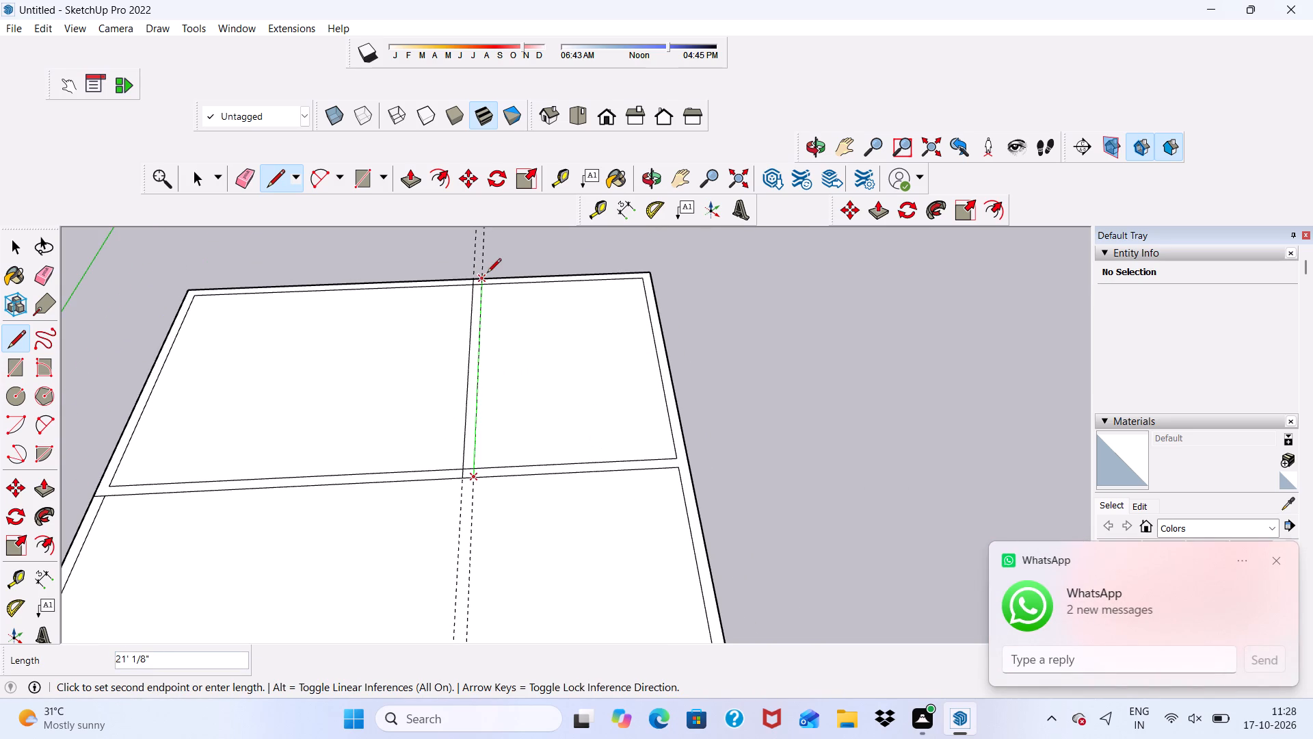
{"action": "scroll", "coordinate": [477, 275], "scroll_direction": "up", "scroll_amount": 6}
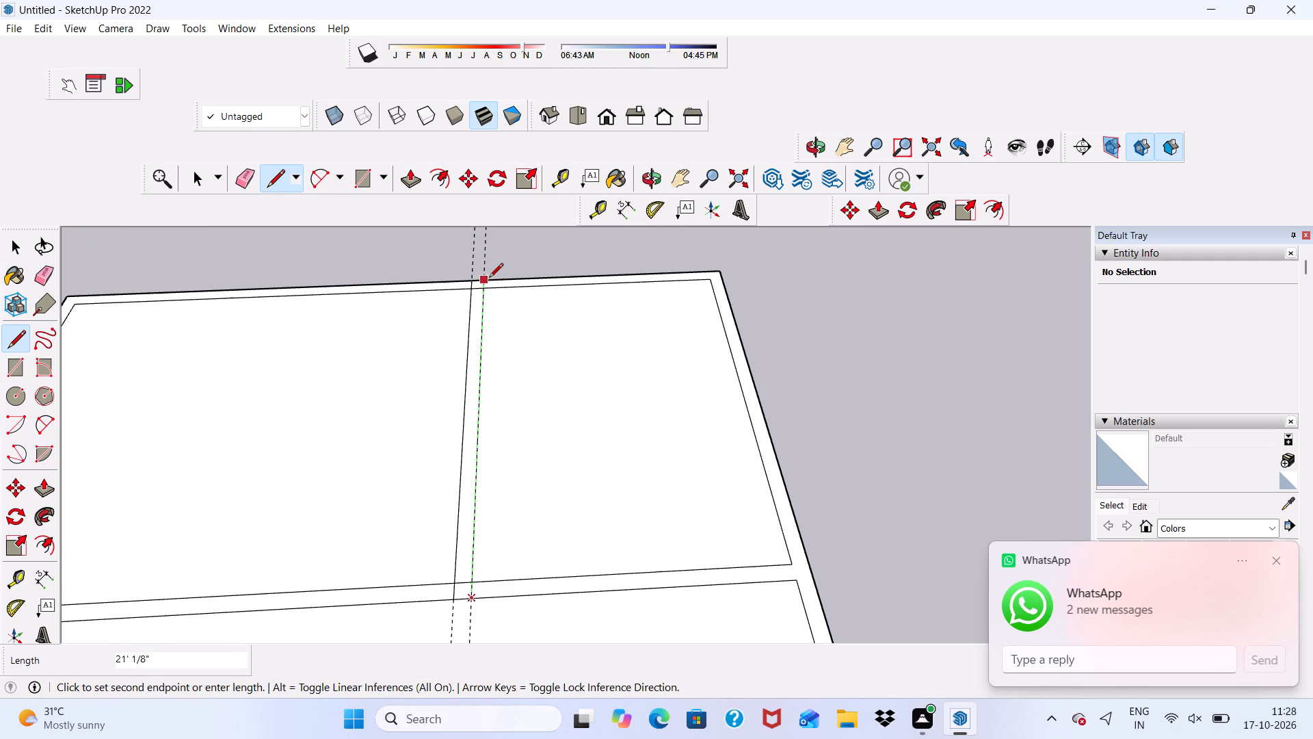
{"action": "left_click", "coordinate": [489, 278]}
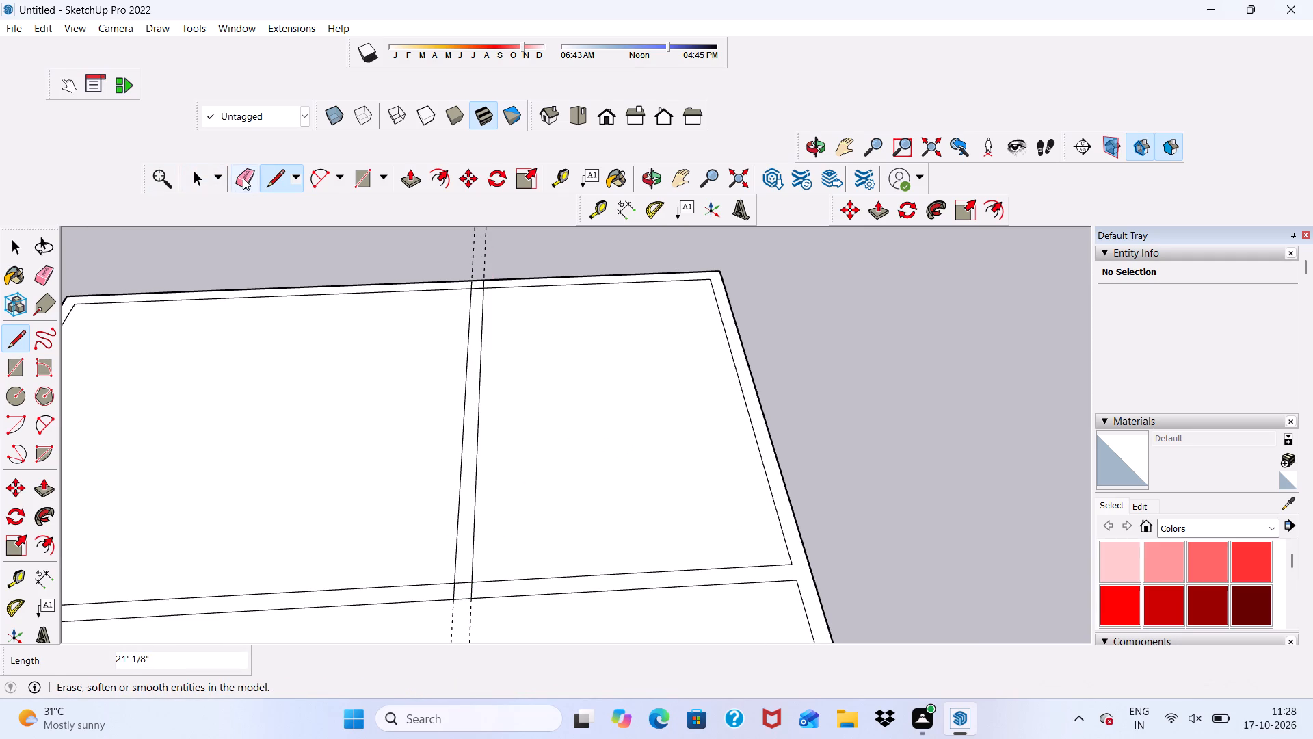
Erase the two guide lines used for the cross partition.
{"action": "left_click", "coordinate": [243, 178]}
{"action": "left_click_drag", "start_coordinate": [440, 244], "coordinate": [499, 251]}
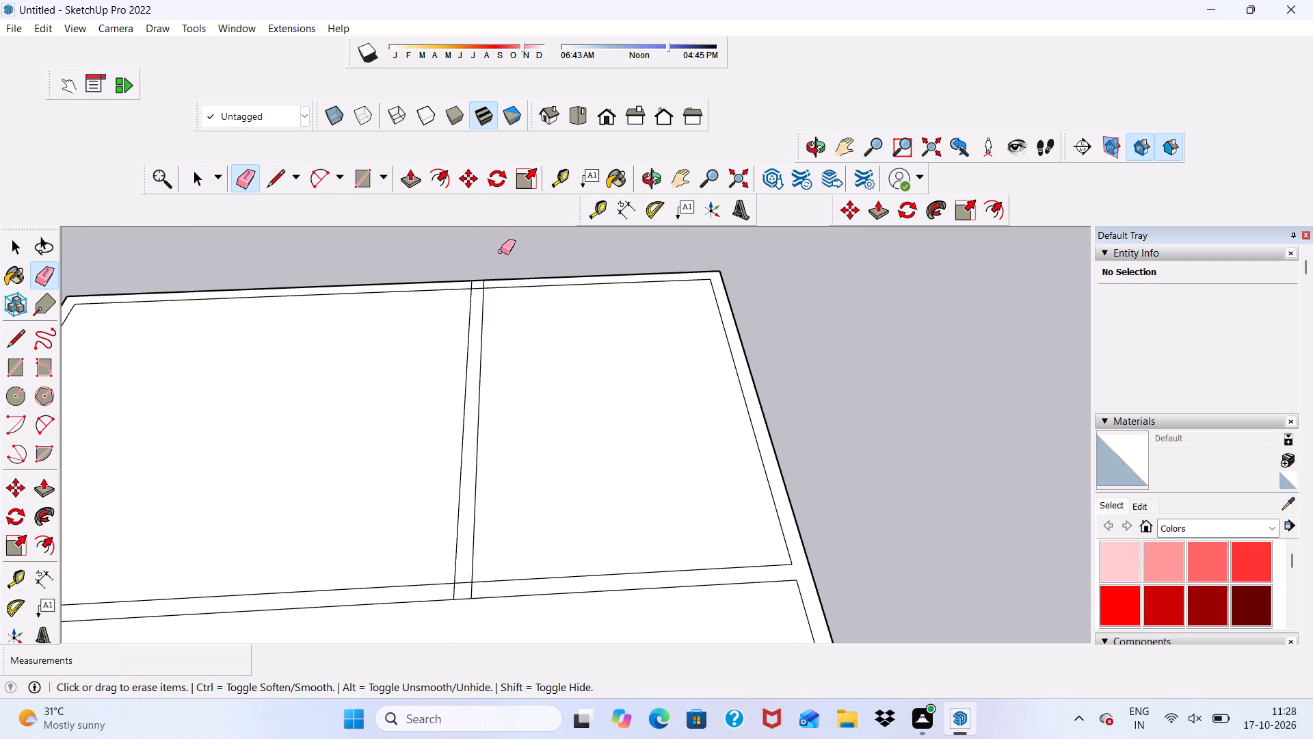
At the far outer wall, erase the inner wall line between the two cross-partition lines and the overrun of the line nearer the green axis.
{"action": "scroll", "coordinate": [503, 257], "scroll_direction": "down", "scroll_amount": 3}
{"action": "scroll", "coordinate": [459, 263], "scroll_direction": "up", "scroll_amount": 2}
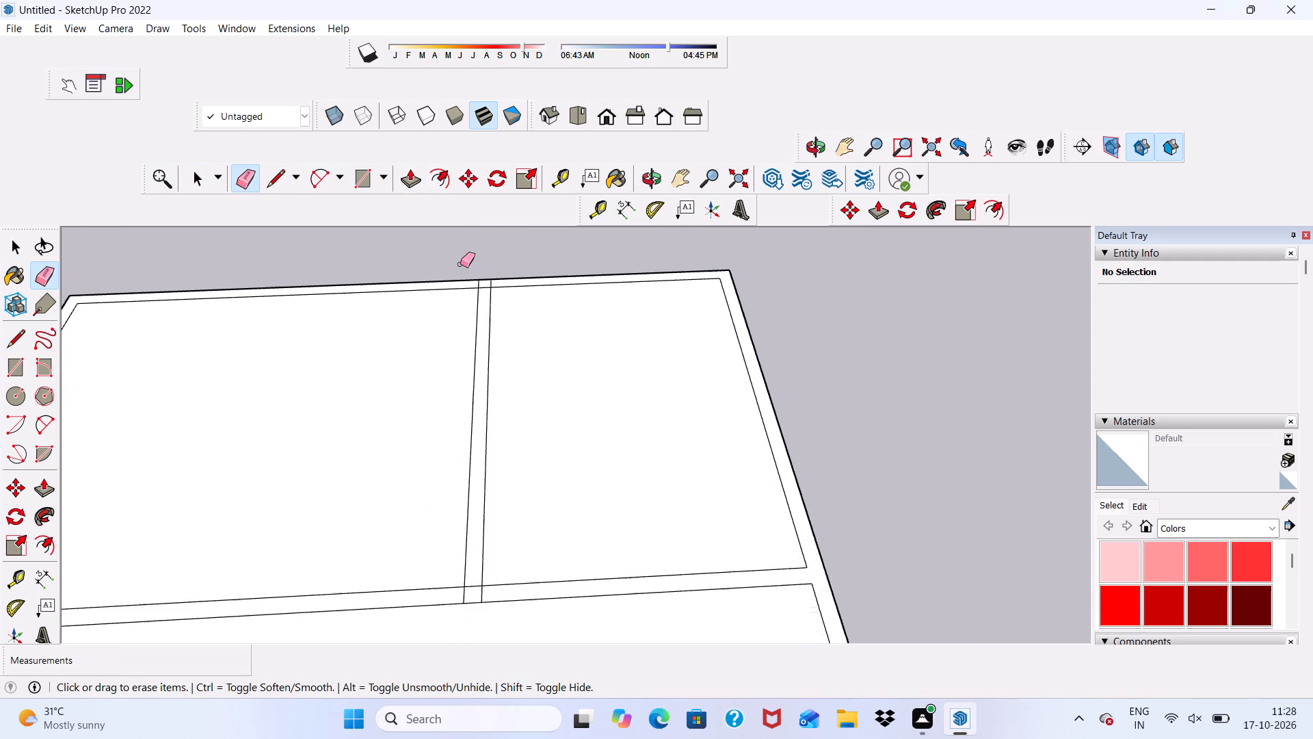
{"action": "scroll", "coordinate": [460, 264], "scroll_direction": "up", "scroll_amount": 17}
{"action": "left_click", "coordinate": [490, 281]}
{"action": "left_click_drag", "start_coordinate": [506, 296], "coordinate": [514, 306]}
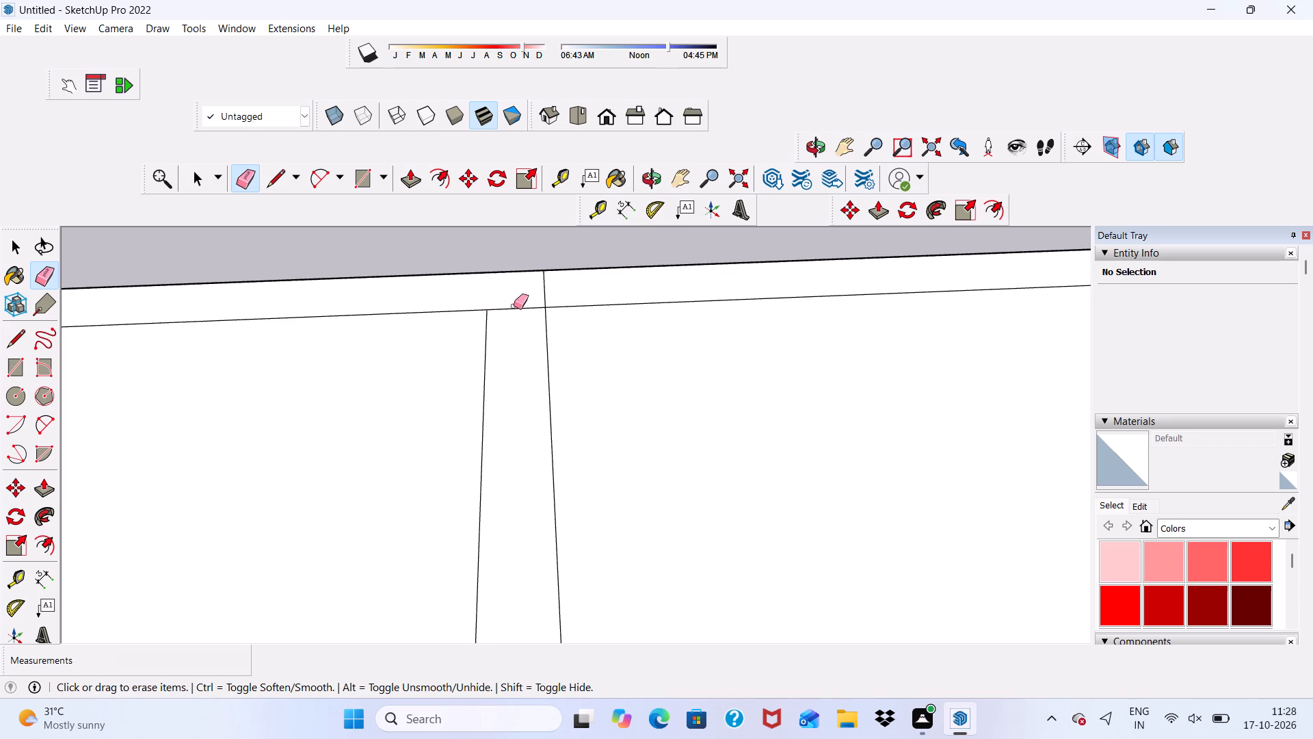
{"action": "left_click_drag", "start_coordinate": [514, 306], "coordinate": [514, 312]}
{"action": "scroll", "coordinate": [296, 294], "scroll_direction": "down", "scroll_amount": 20}
{"action": "scroll", "coordinate": [296, 294], "scroll_direction": "down", "scroll_amount": 8}
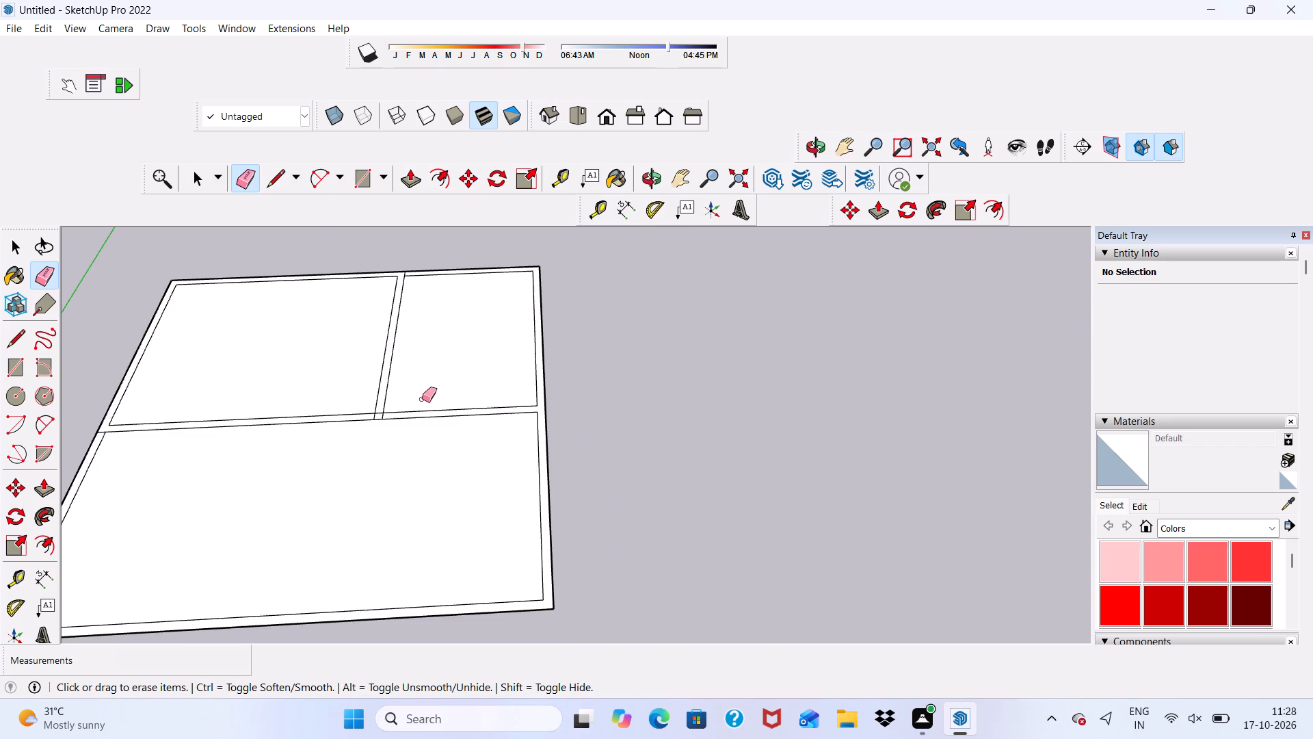
At the main partition, erase the edge segment between the two cross-partition lines and the overrun of the line nearer the green axis.
{"action": "scroll", "coordinate": [412, 426], "scroll_direction": "up", "scroll_amount": 13}
{"action": "left_click_drag", "start_coordinate": [406, 369], "coordinate": [395, 378]}
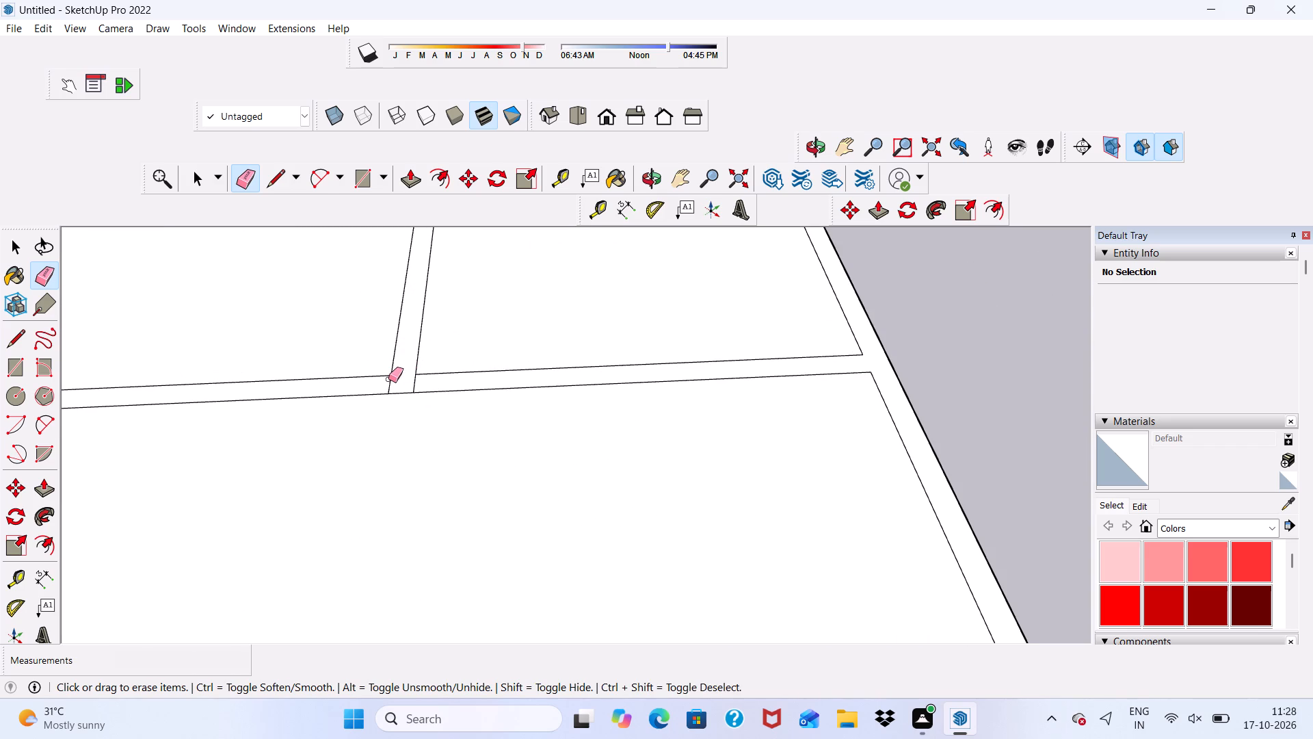
{"action": "left_click", "coordinate": [388, 379]}
{"action": "left_click", "coordinate": [391, 385]}
{"action": "scroll", "coordinate": [343, 336], "scroll_direction": "down", "scroll_amount": 4}
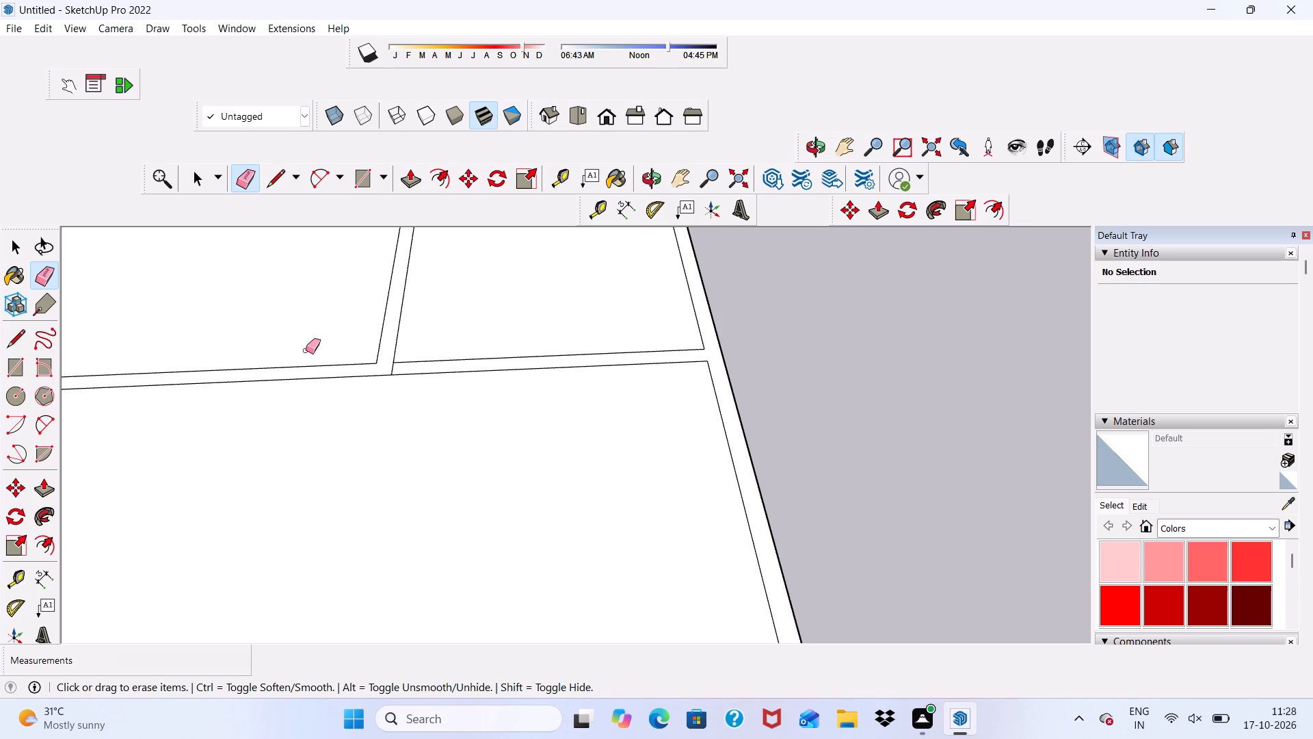
{"action": "key", "text": "space"}
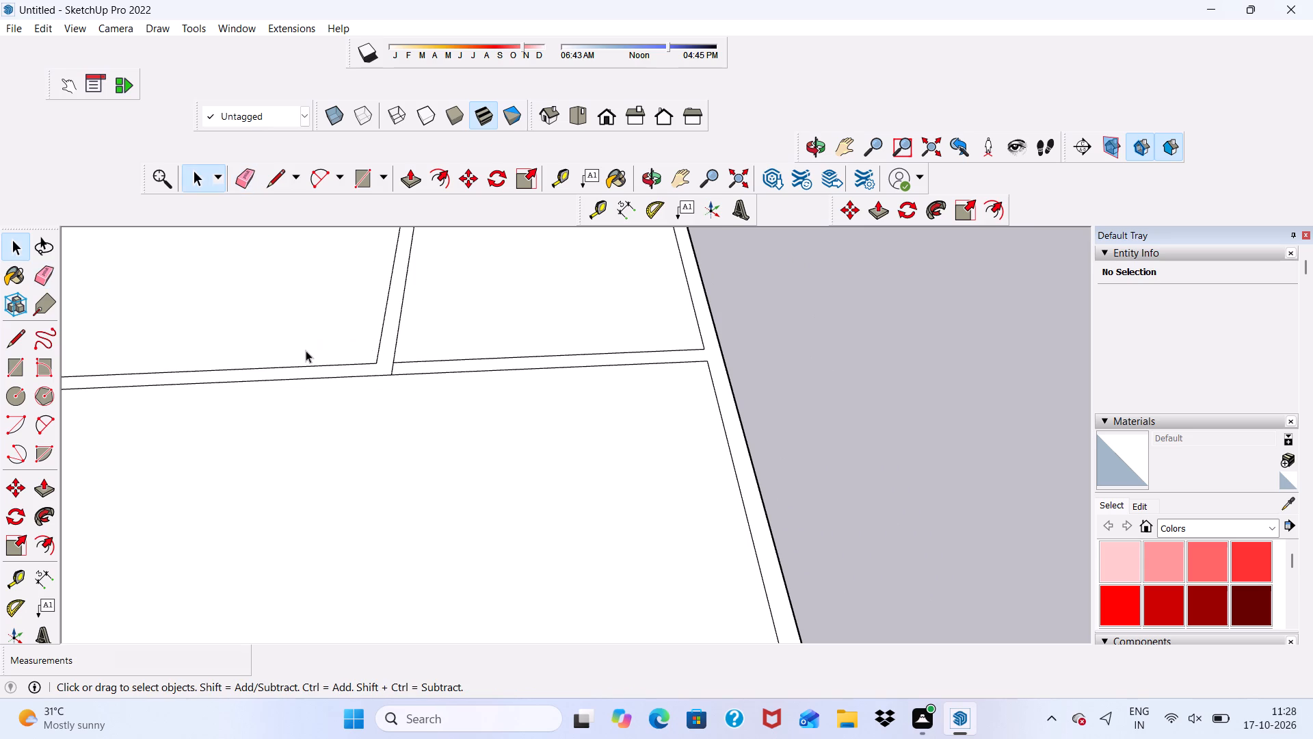
{"action": "key", "text": "space"}
Push/Pull the connected wall face around the larger far room up to a height of 10'.
{"action": "scroll", "coordinate": [346, 380], "scroll_direction": "down", "scroll_amount": 8}
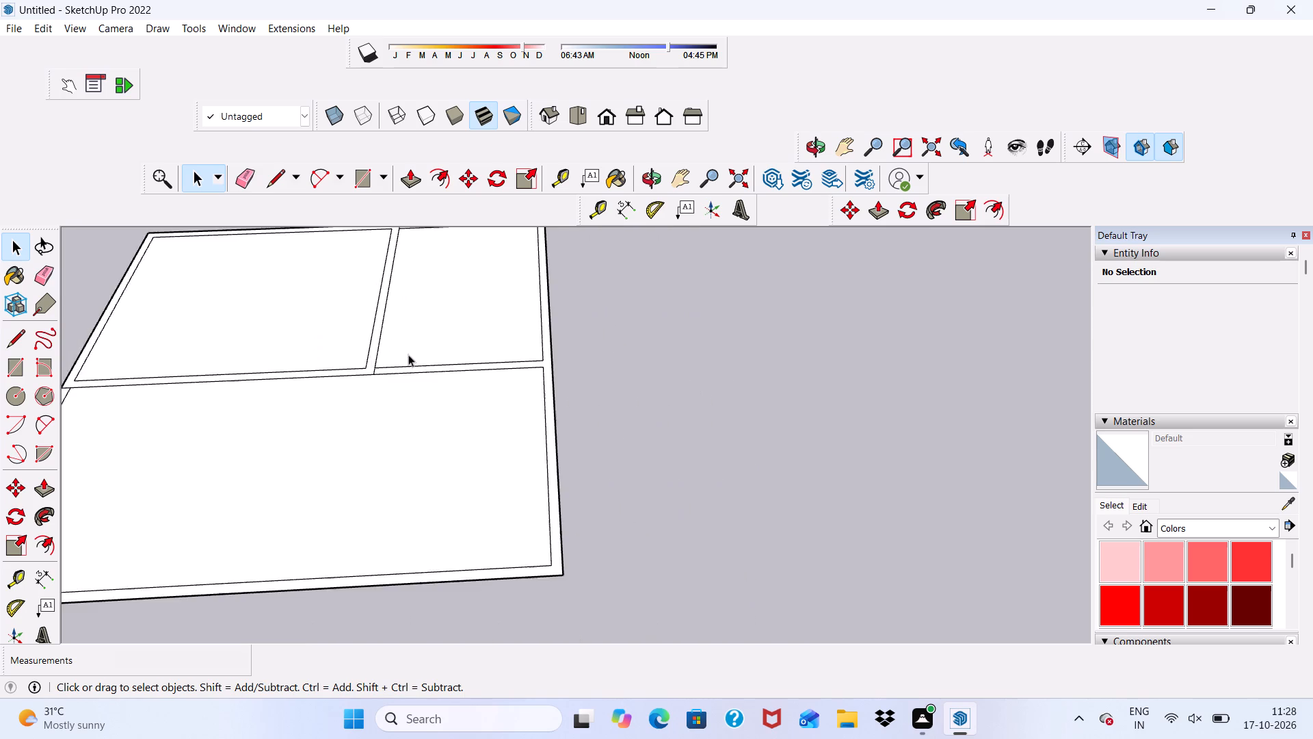
{"action": "scroll", "coordinate": [408, 354], "scroll_direction": "down", "scroll_amount": 6}
{"action": "scroll", "coordinate": [315, 338], "scroll_direction": "up", "scroll_amount": 7}
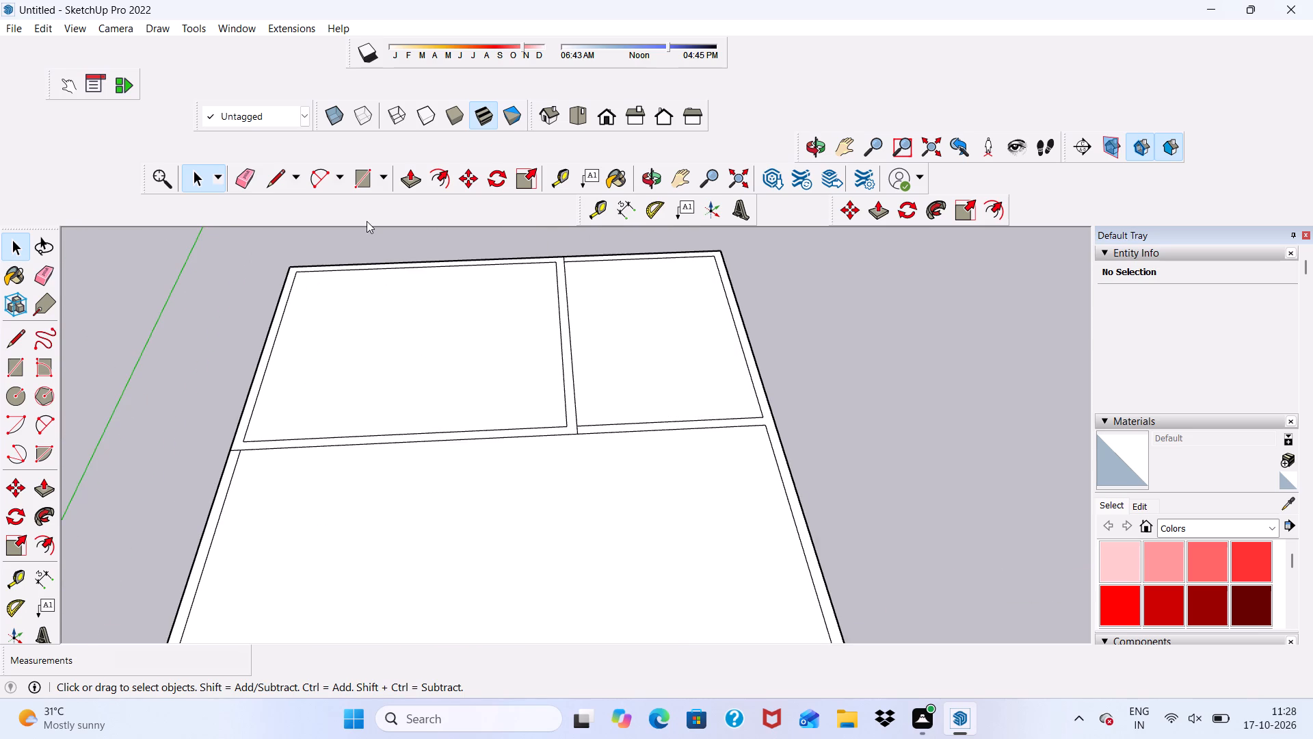
{"action": "left_click", "coordinate": [406, 182]}
{"action": "scroll", "coordinate": [249, 441], "scroll_direction": "up", "scroll_amount": 7}
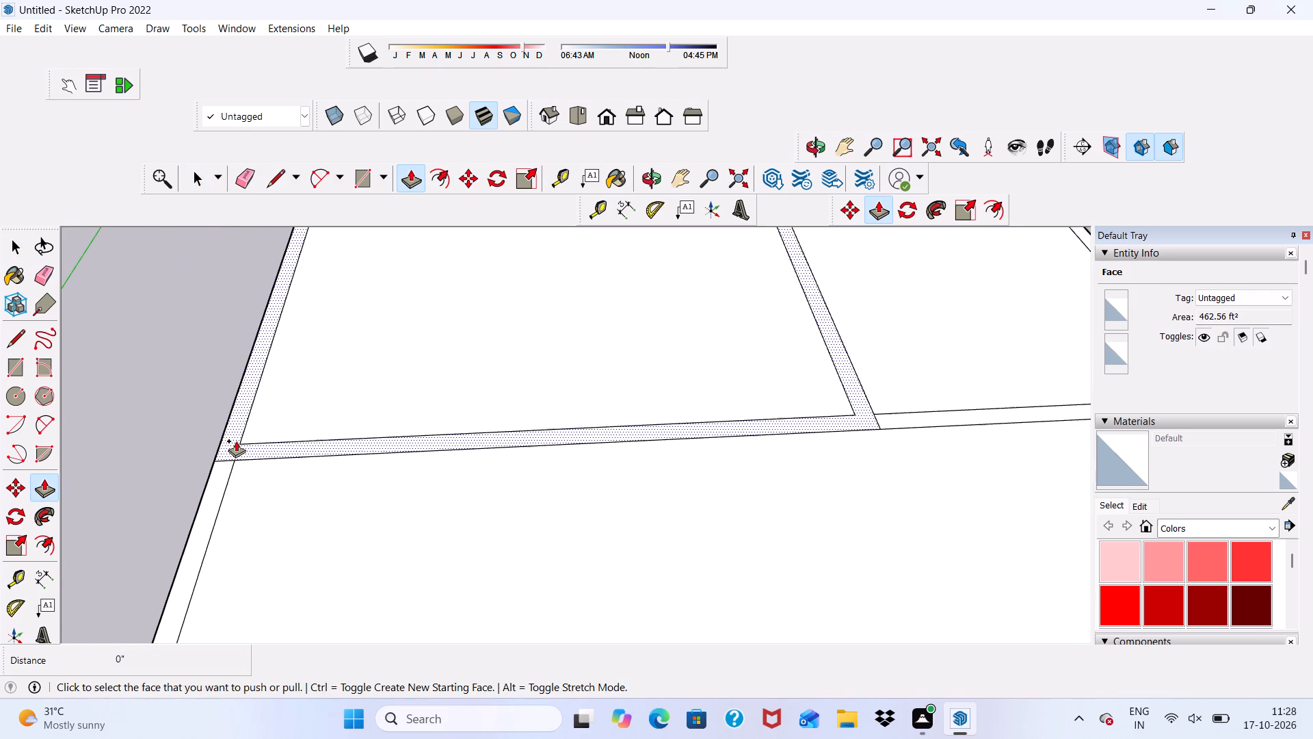
{"action": "left_click", "coordinate": [236, 441]}
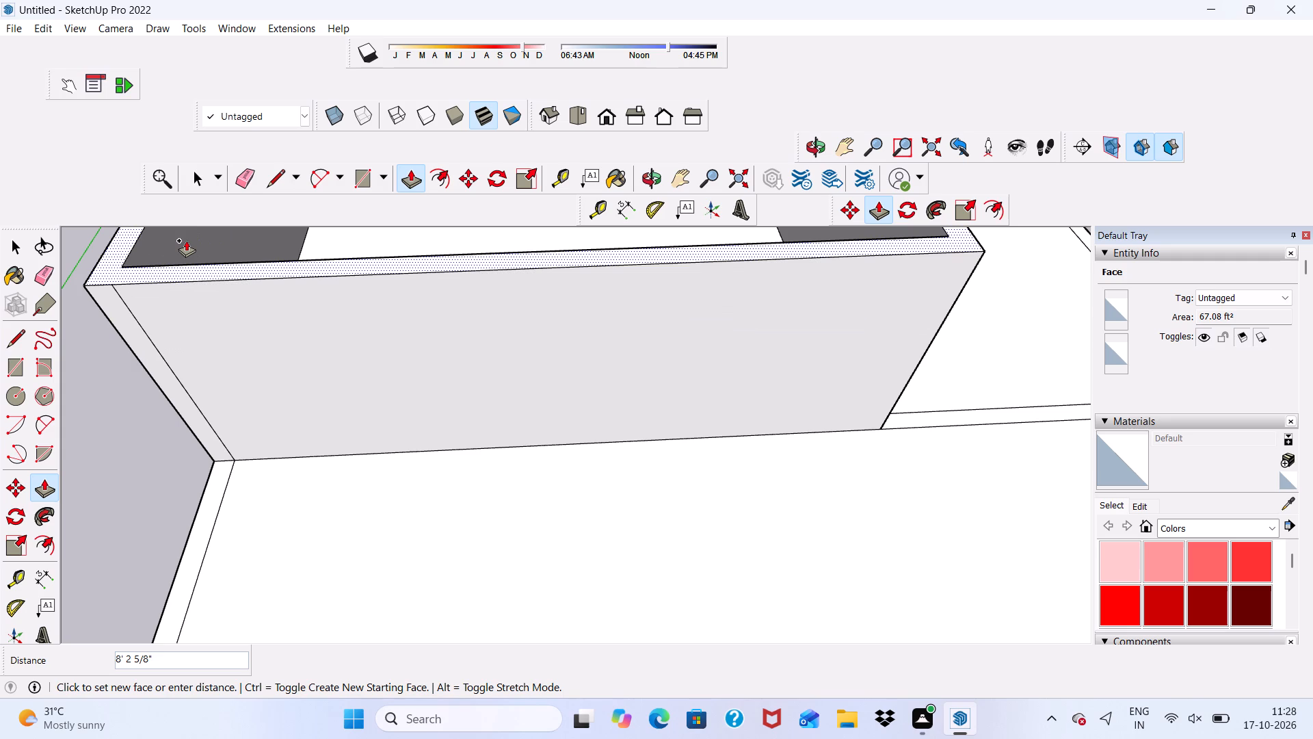
{"action": "type", "text": "10"}
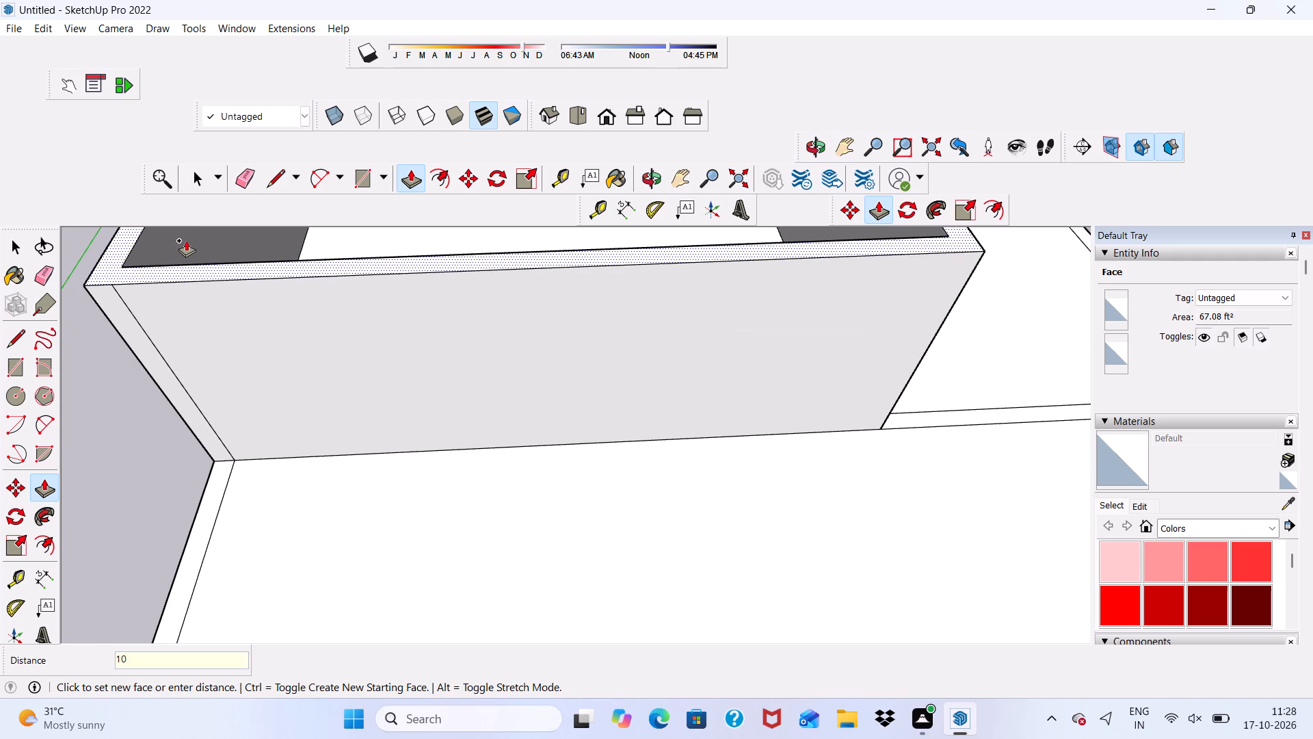
{"action": "key", "text": "apostrophe"}
{"action": "key", "text": "Return"}
{"action": "key", "text": "space"}
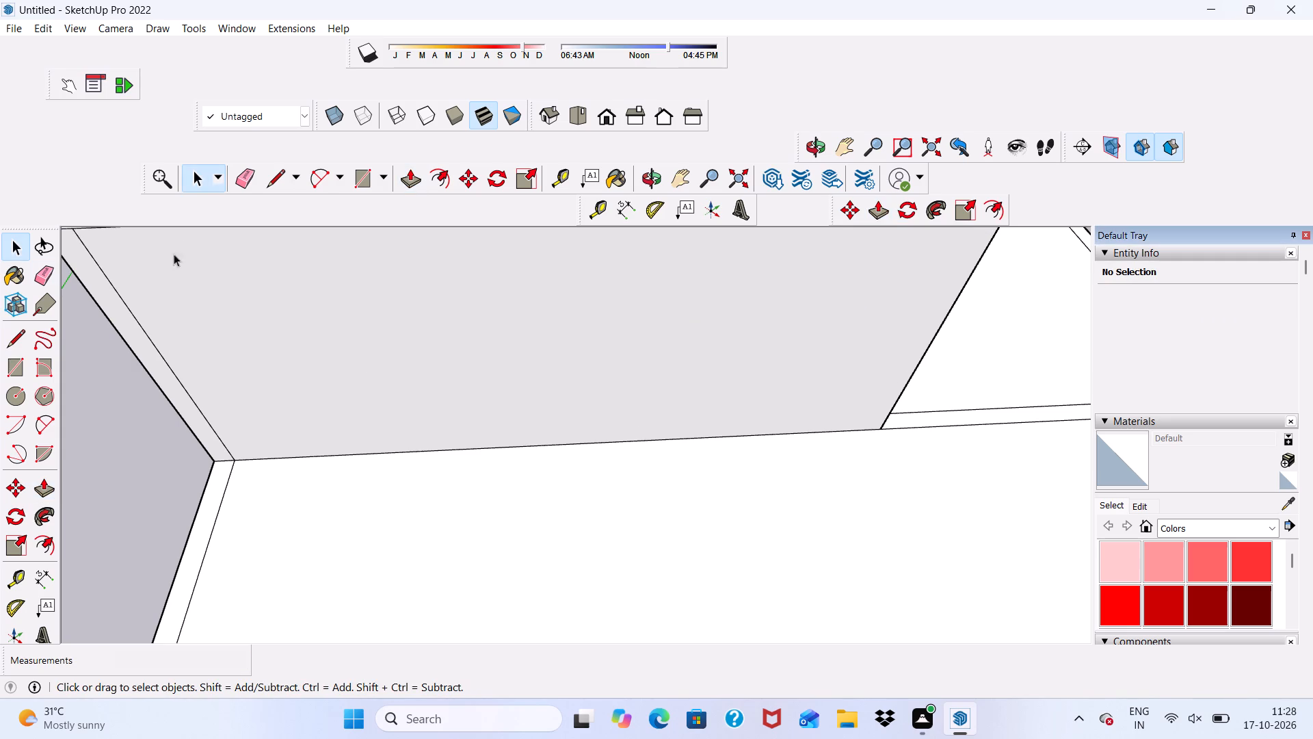
Erase the stray vertical edge near the outer-wall end of the raised main partition's face.
{"action": "scroll", "coordinate": [64, 334], "scroll_direction": "down", "scroll_amount": 15}
{"action": "middle_click_drag", "start_coordinate": [234, 474], "coordinate": [354, 281]}
{"action": "middle_click_drag", "start_coordinate": [356, 289], "coordinate": [265, 274]}
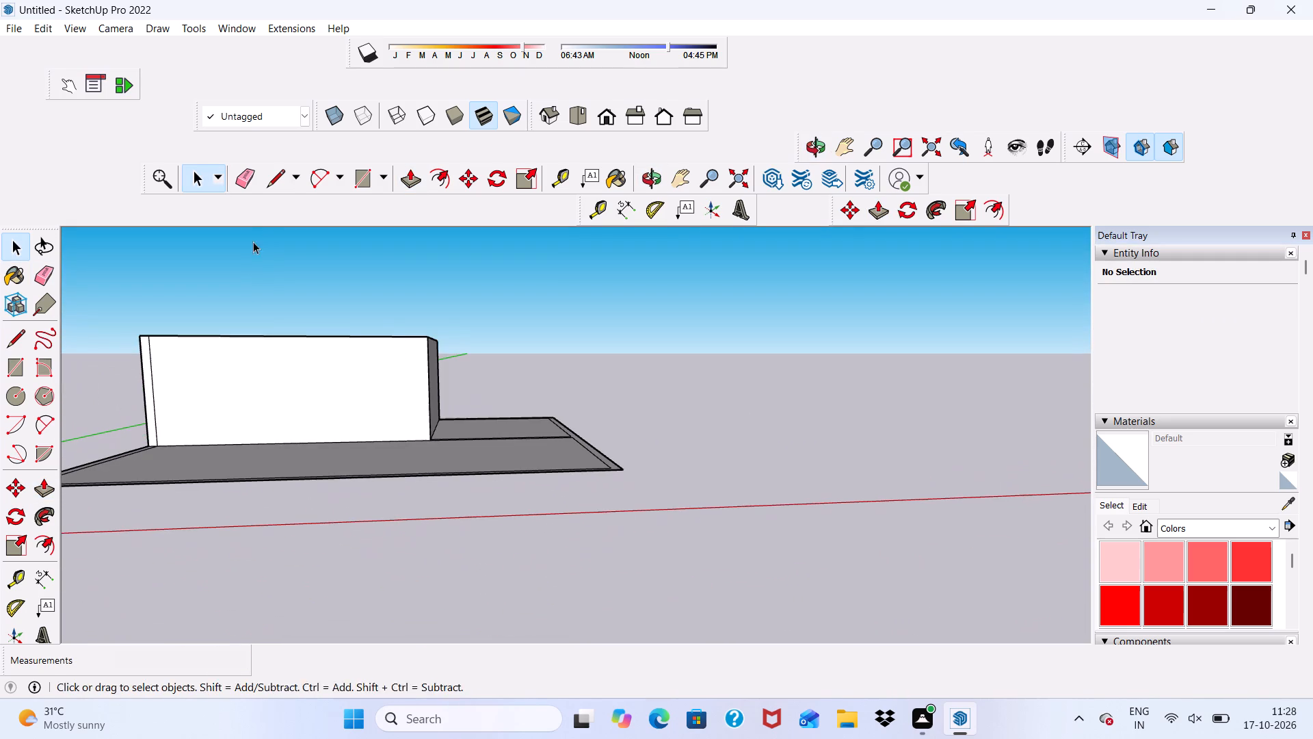
{"action": "left_click", "coordinate": [247, 177]}
{"action": "scroll", "coordinate": [193, 363], "scroll_direction": "up", "scroll_amount": 8}
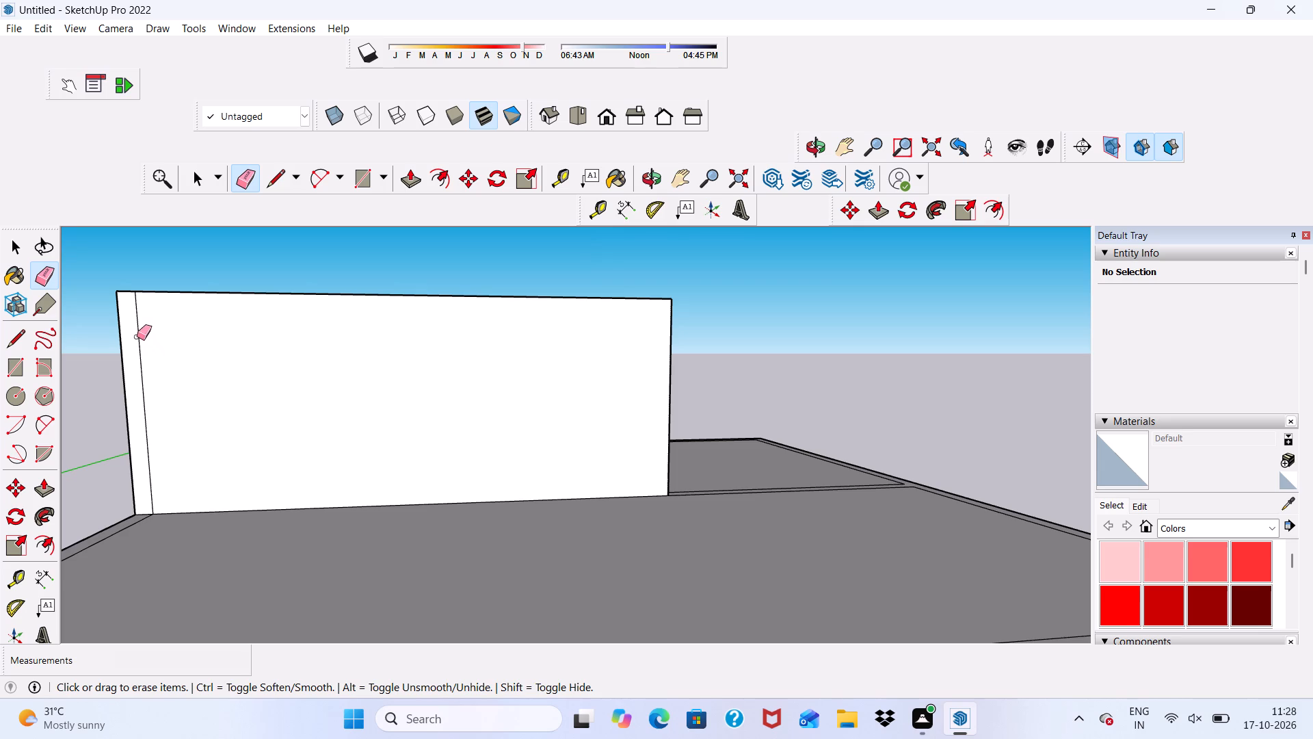
{"action": "left_click", "coordinate": [137, 337]}
{"action": "scroll", "coordinate": [191, 402], "scroll_direction": "down", "scroll_amount": 2}
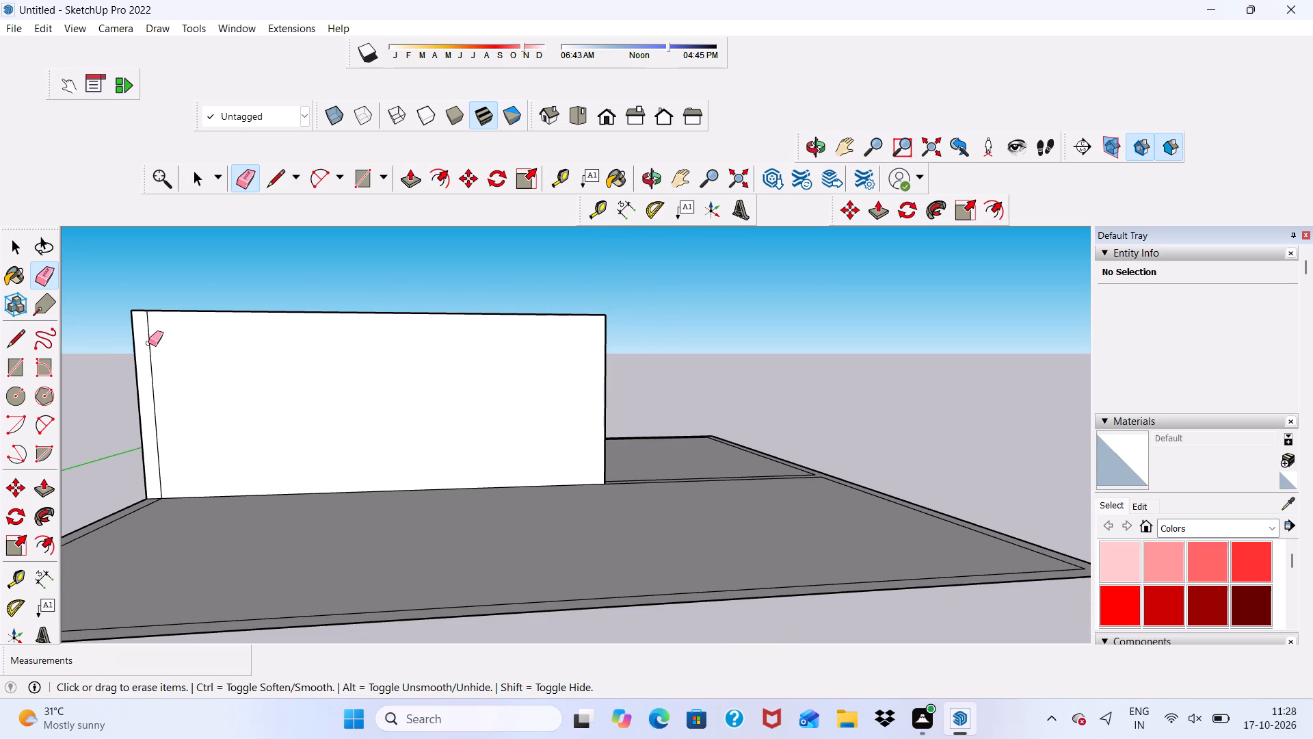
{"action": "left_click_drag", "start_coordinate": [148, 343], "coordinate": [157, 356]}
Erase the two stray vertical edges at both ends of the raised cross partition's outer face.
{"action": "scroll", "coordinate": [245, 430], "scroll_direction": "down", "scroll_amount": 6}
{"action": "middle_click_drag", "start_coordinate": [300, 492], "coordinate": [49, 580]}
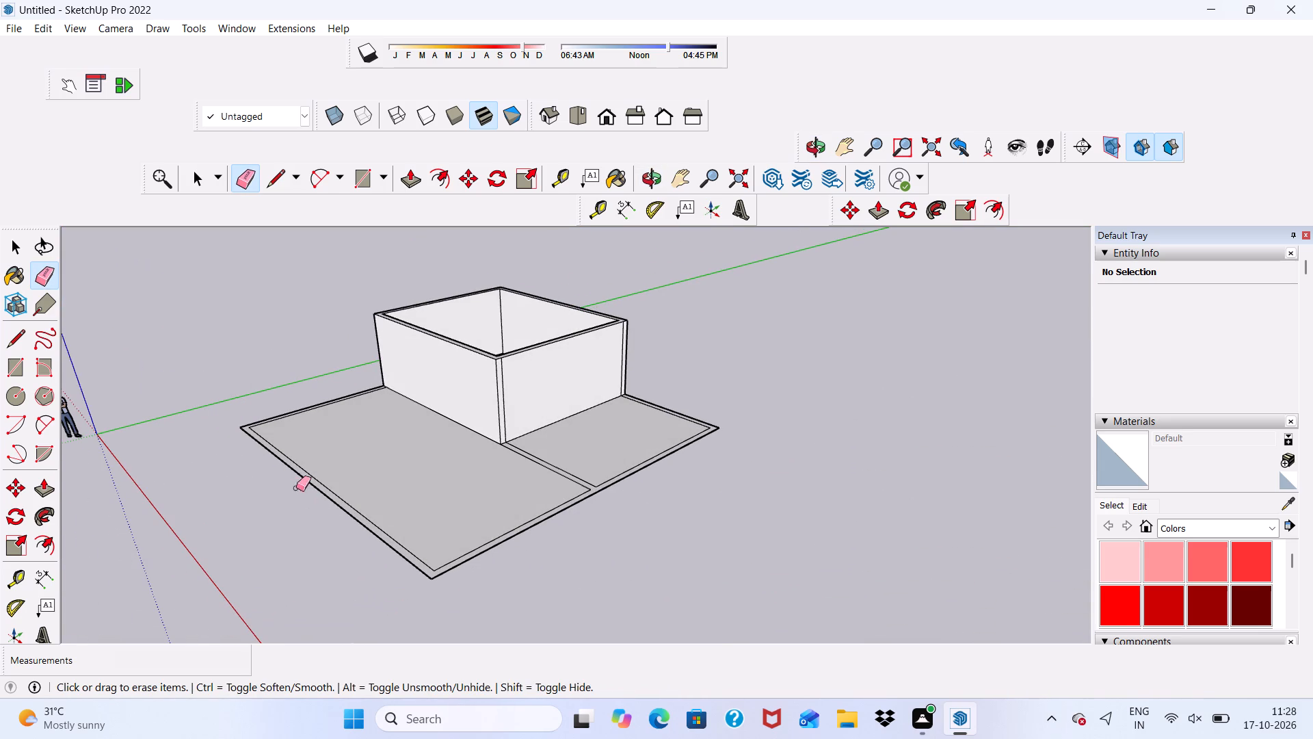
{"action": "scroll", "coordinate": [664, 464], "scroll_direction": "down", "scroll_amount": 1}
{"action": "scroll", "coordinate": [302, 463], "scroll_direction": "down", "scroll_amount": 4}
{"action": "scroll", "coordinate": [614, 364], "scroll_direction": "up", "scroll_amount": 2}
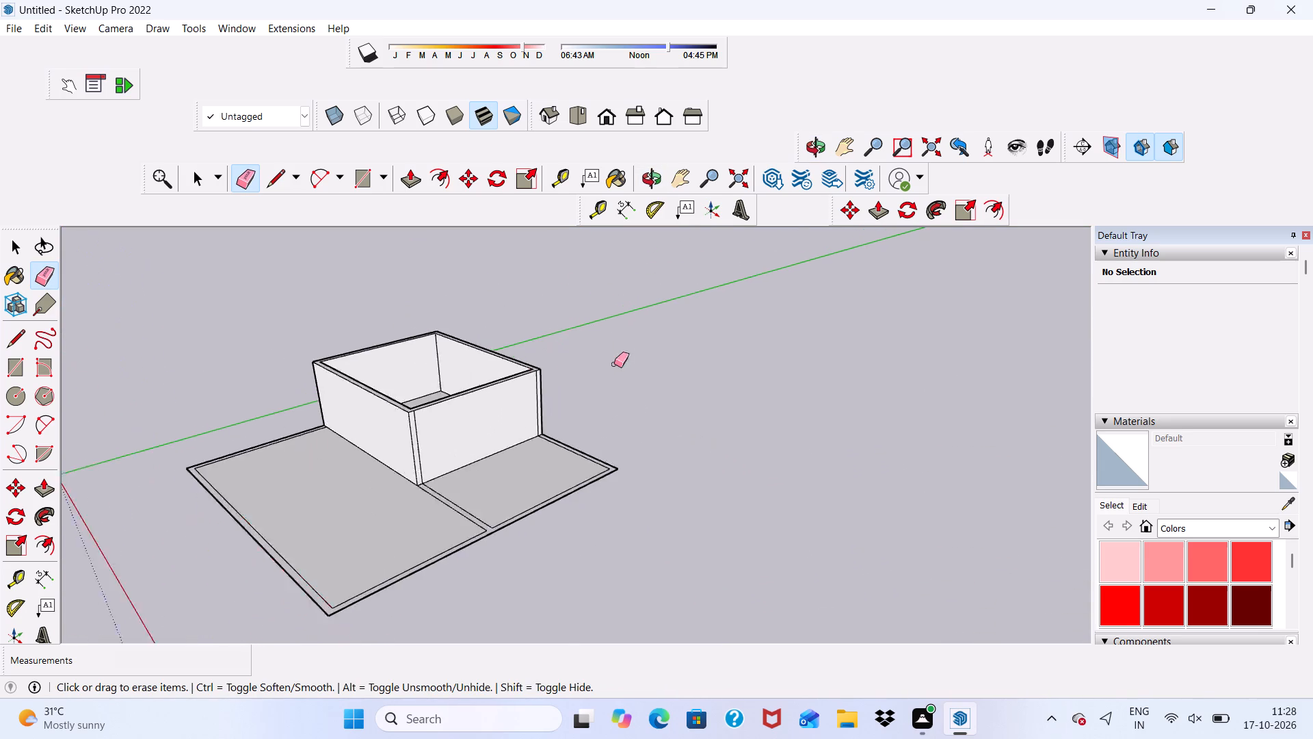
{"action": "scroll", "coordinate": [614, 364], "scroll_direction": "up", "scroll_amount": 15}
{"action": "left_click_drag", "start_coordinate": [399, 436], "coordinate": [398, 446]}
{"action": "left_click_drag", "start_coordinate": [397, 450], "coordinate": [393, 461]}
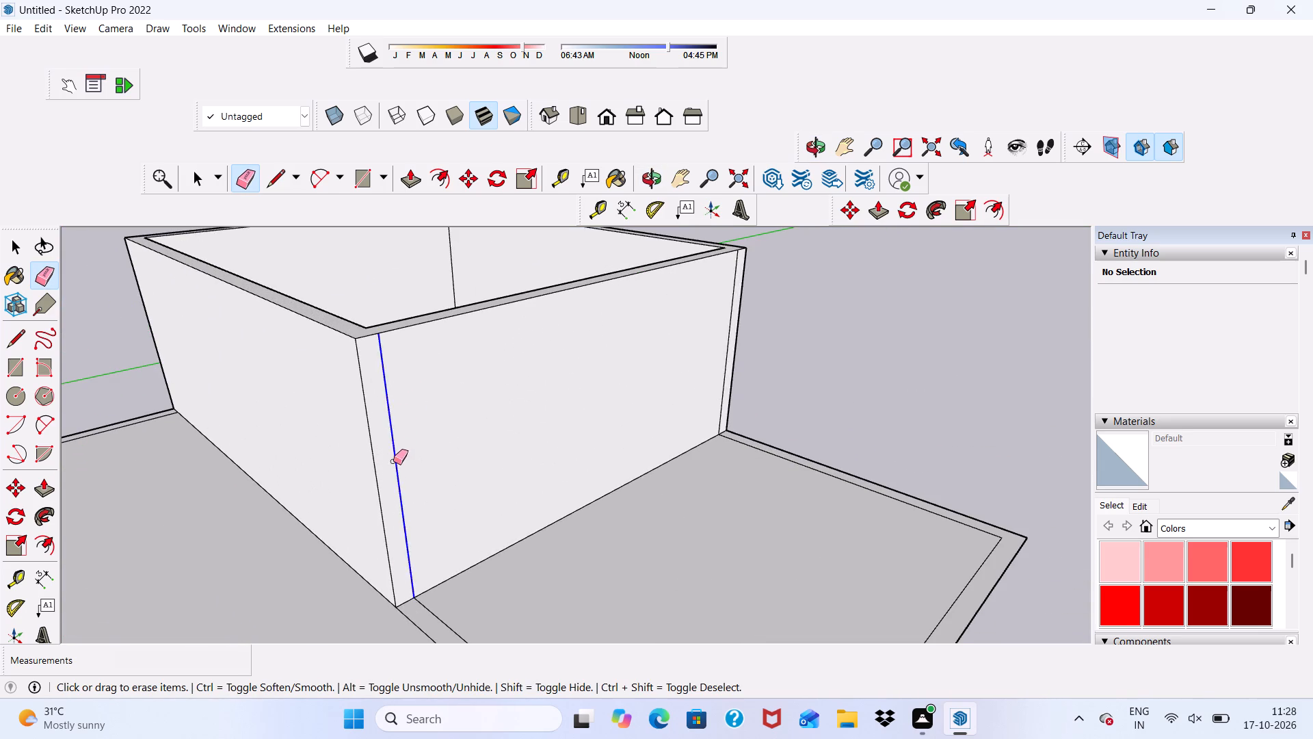
{"action": "left_click_drag", "start_coordinate": [393, 461], "coordinate": [389, 468]}
{"action": "scroll", "coordinate": [389, 468], "scroll_direction": "down", "scroll_amount": 5}
{"action": "scroll", "coordinate": [659, 342], "scroll_direction": "up", "scroll_amount": 6}
{"action": "left_click_drag", "start_coordinate": [633, 363], "coordinate": [635, 371]}
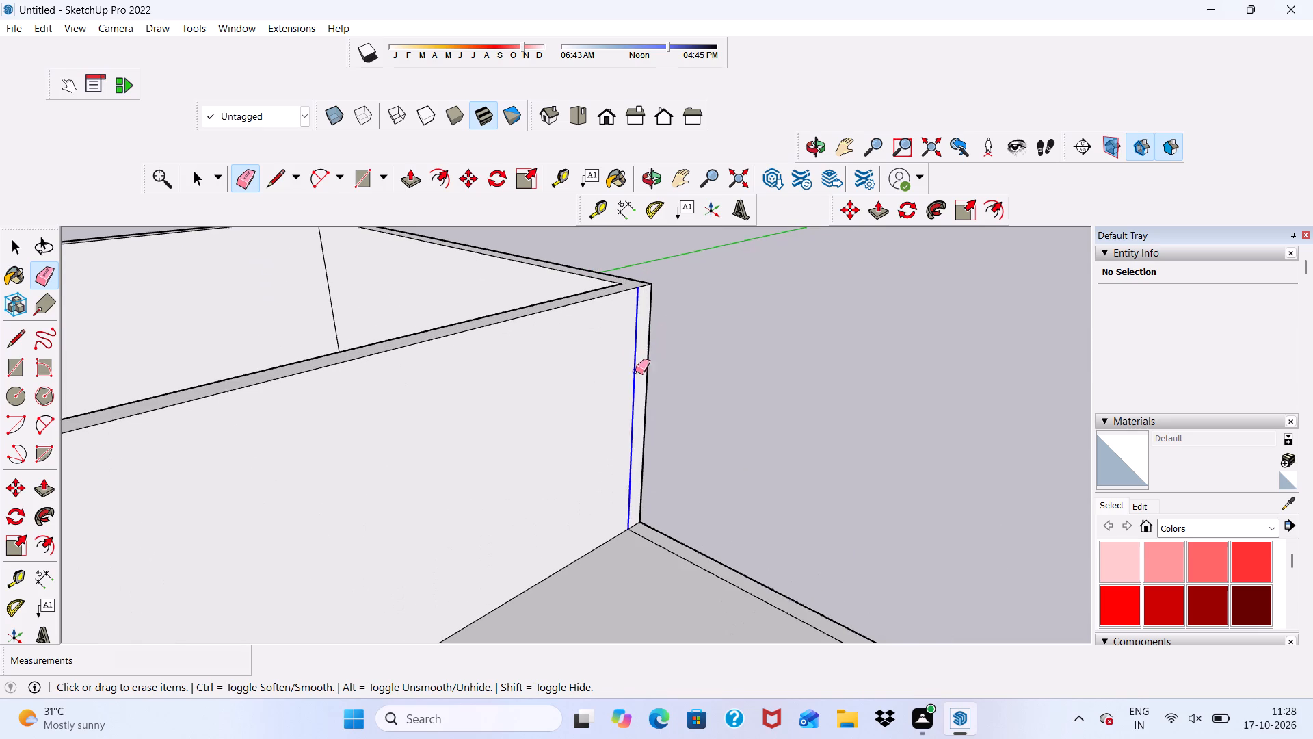
{"action": "left_click_drag", "start_coordinate": [635, 371], "coordinate": [638, 385]}
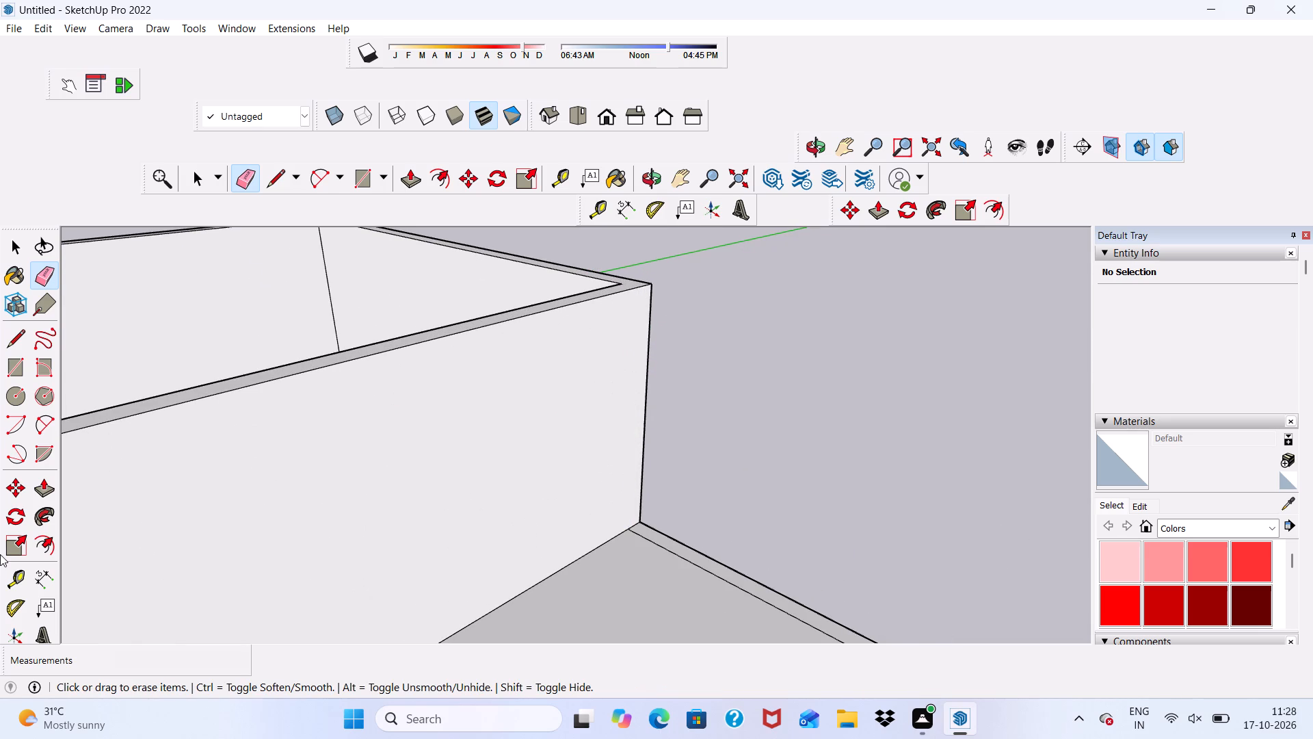
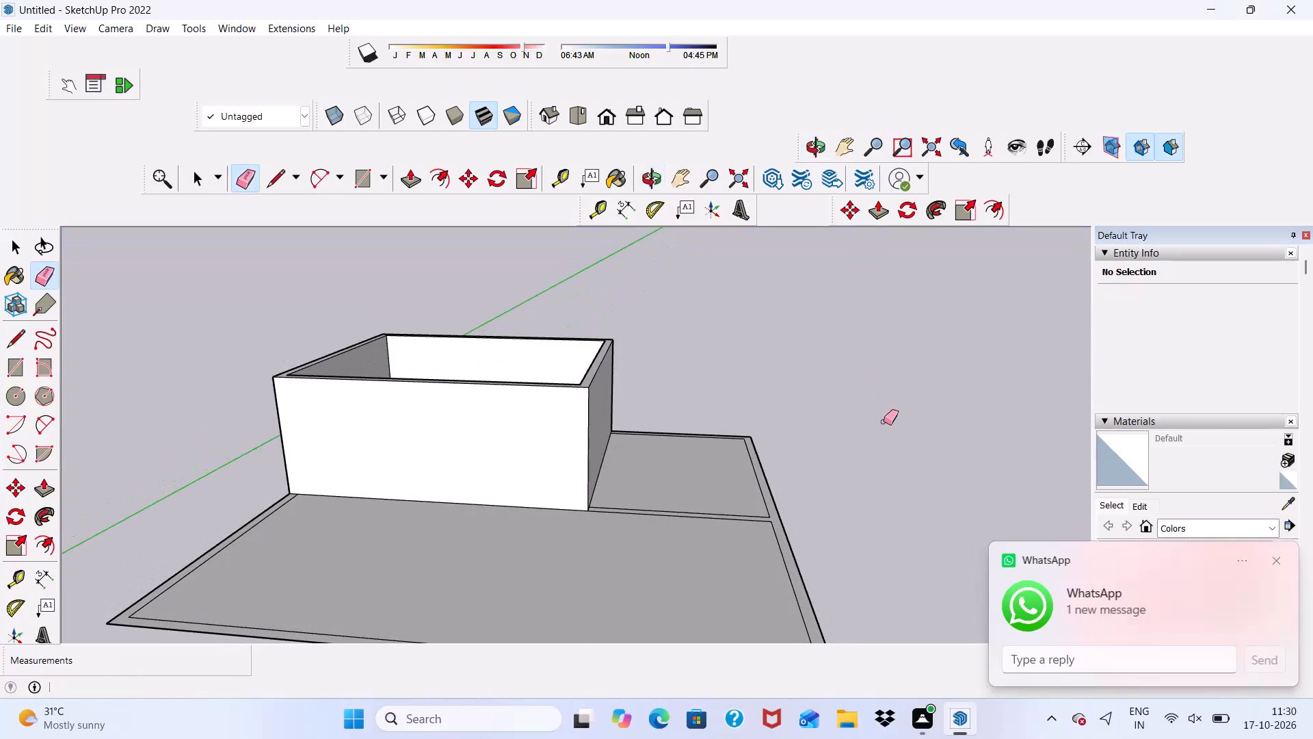
Draw a rectangle of about 2' by 9" across the outer wall strip nearest the green axis, just in front of the raised room.
{"action": "key", "text": "space"}
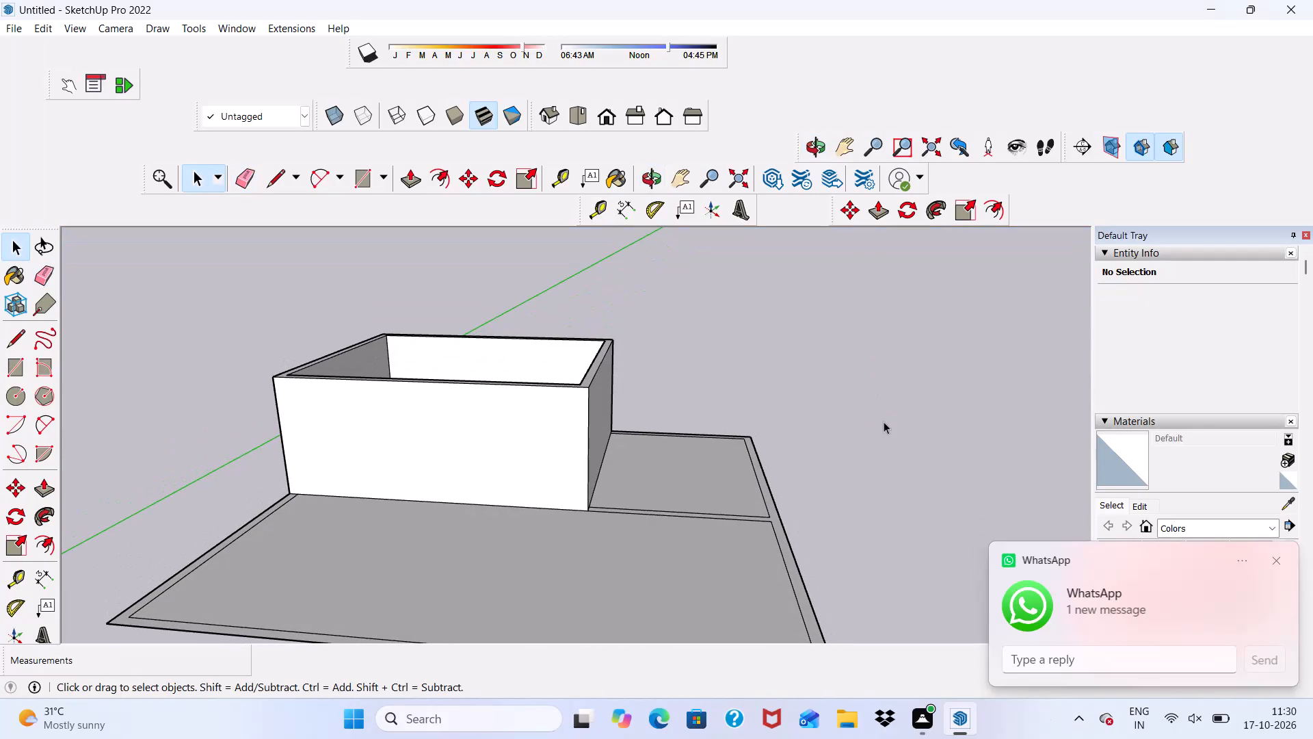
{"action": "scroll", "coordinate": [780, 413], "scroll_direction": "down", "scroll_amount": 6}
{"action": "scroll", "coordinate": [566, 515], "scroll_direction": "down", "scroll_amount": 1}
{"action": "middle_click_drag", "start_coordinate": [592, 541], "coordinate": [595, 582]}
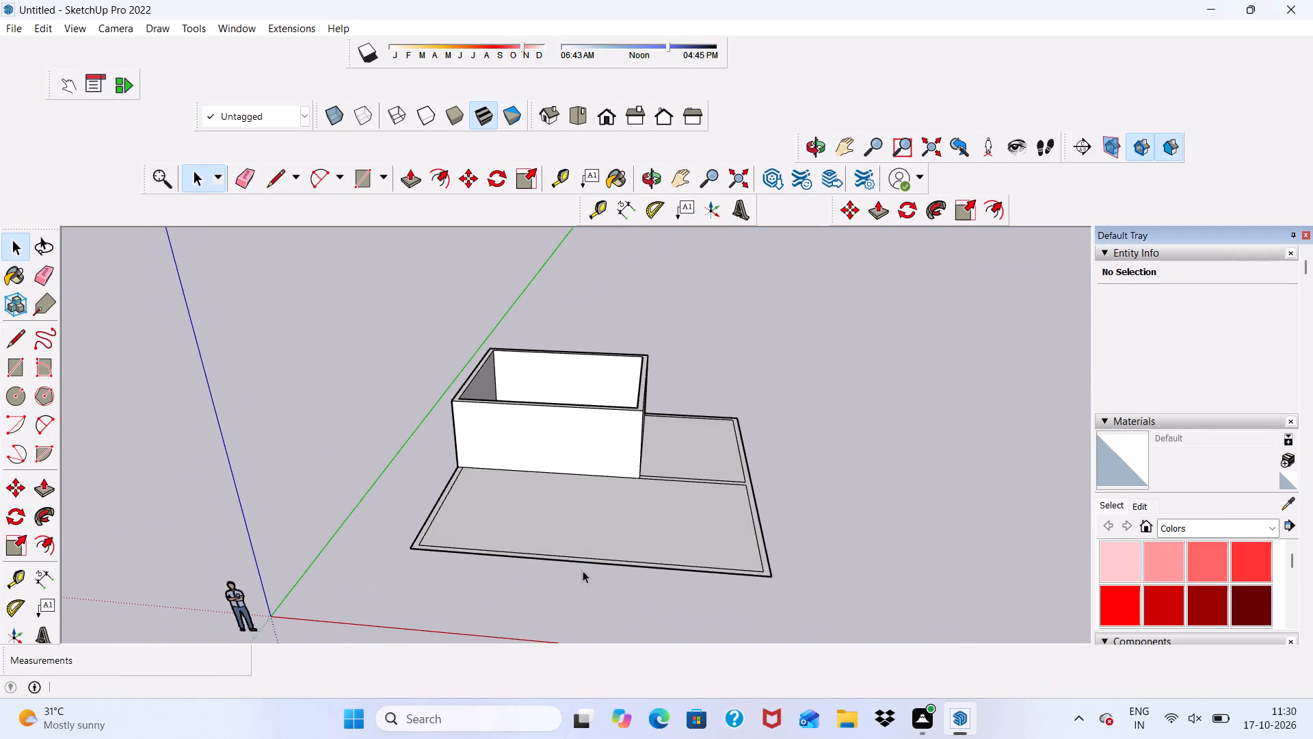
{"action": "left_click", "coordinate": [359, 177]}
{"action": "scroll", "coordinate": [427, 560], "scroll_direction": "up", "scroll_amount": 6}
{"action": "scroll", "coordinate": [436, 441], "scroll_direction": "up", "scroll_amount": 4}
{"action": "middle_click_drag", "start_coordinate": [477, 439], "coordinate": [503, 456]}
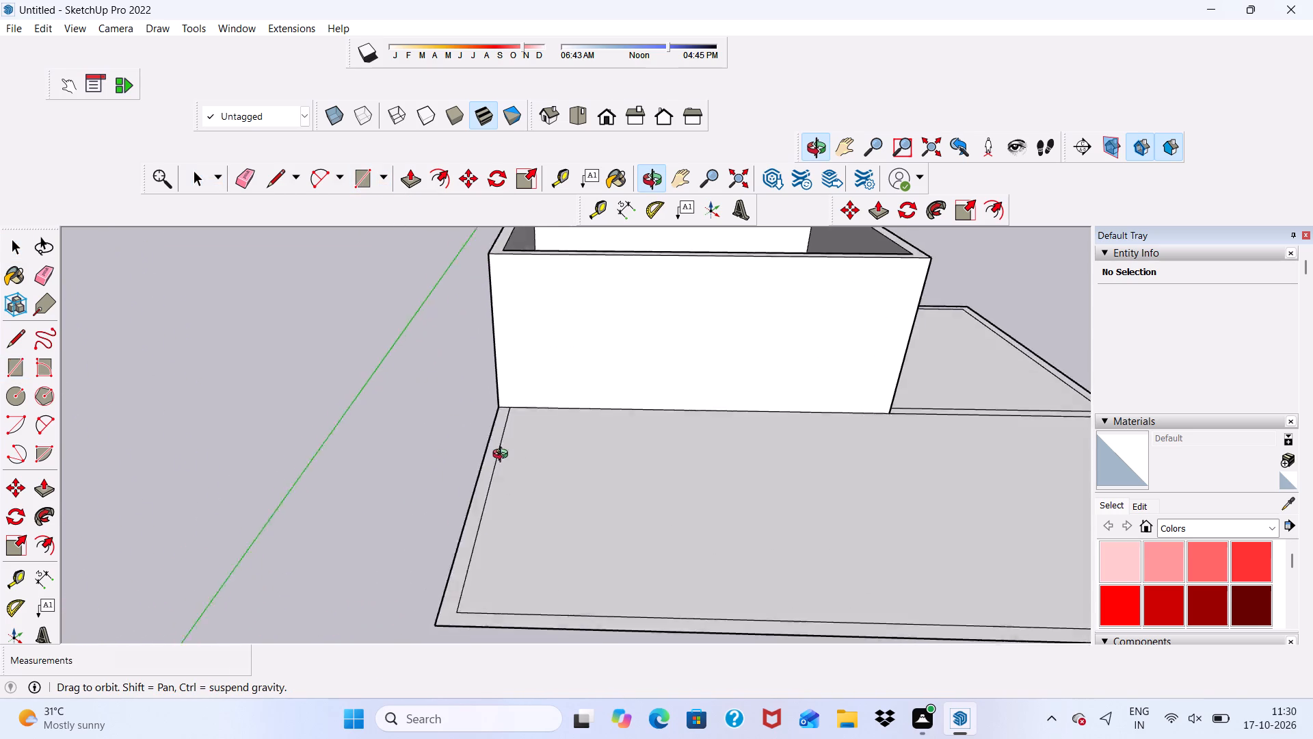
{"action": "middle_click_drag", "start_coordinate": [503, 456], "coordinate": [522, 458]}
{"action": "scroll", "coordinate": [498, 476], "scroll_direction": "up", "scroll_amount": 4}
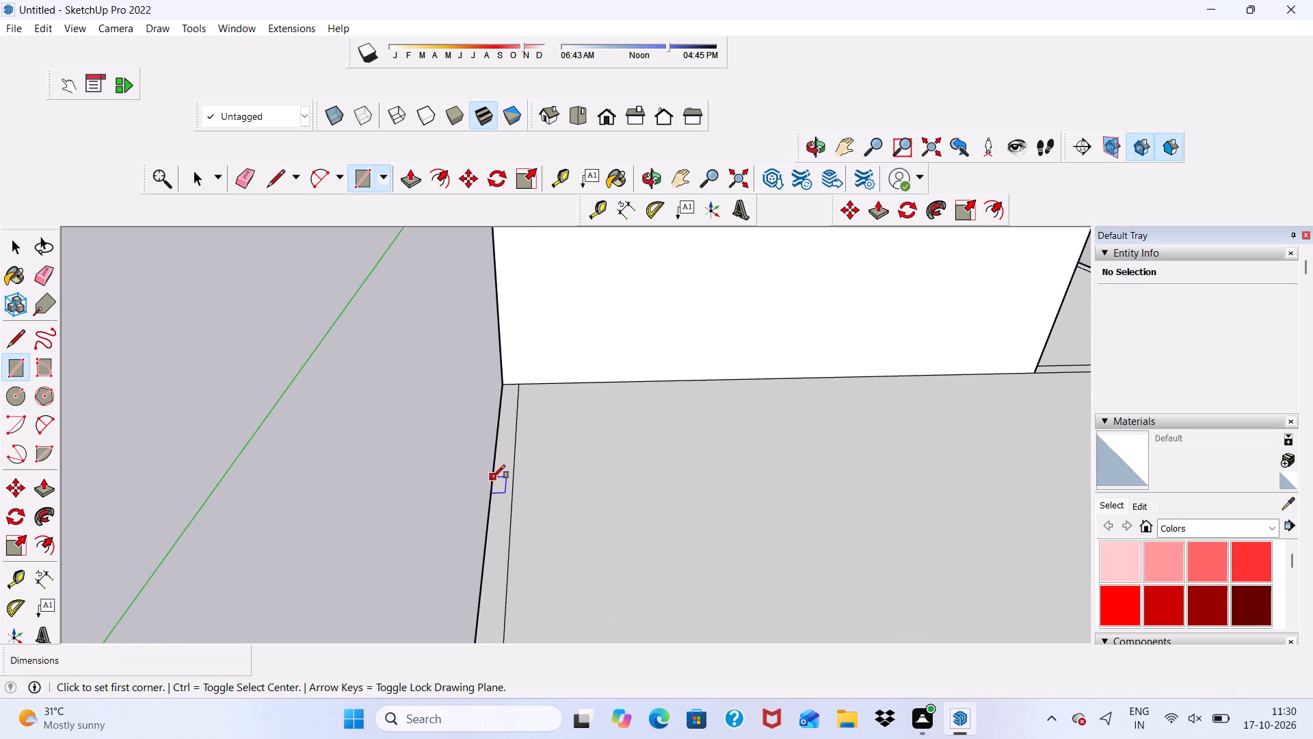
{"action": "left_click", "coordinate": [492, 483]}
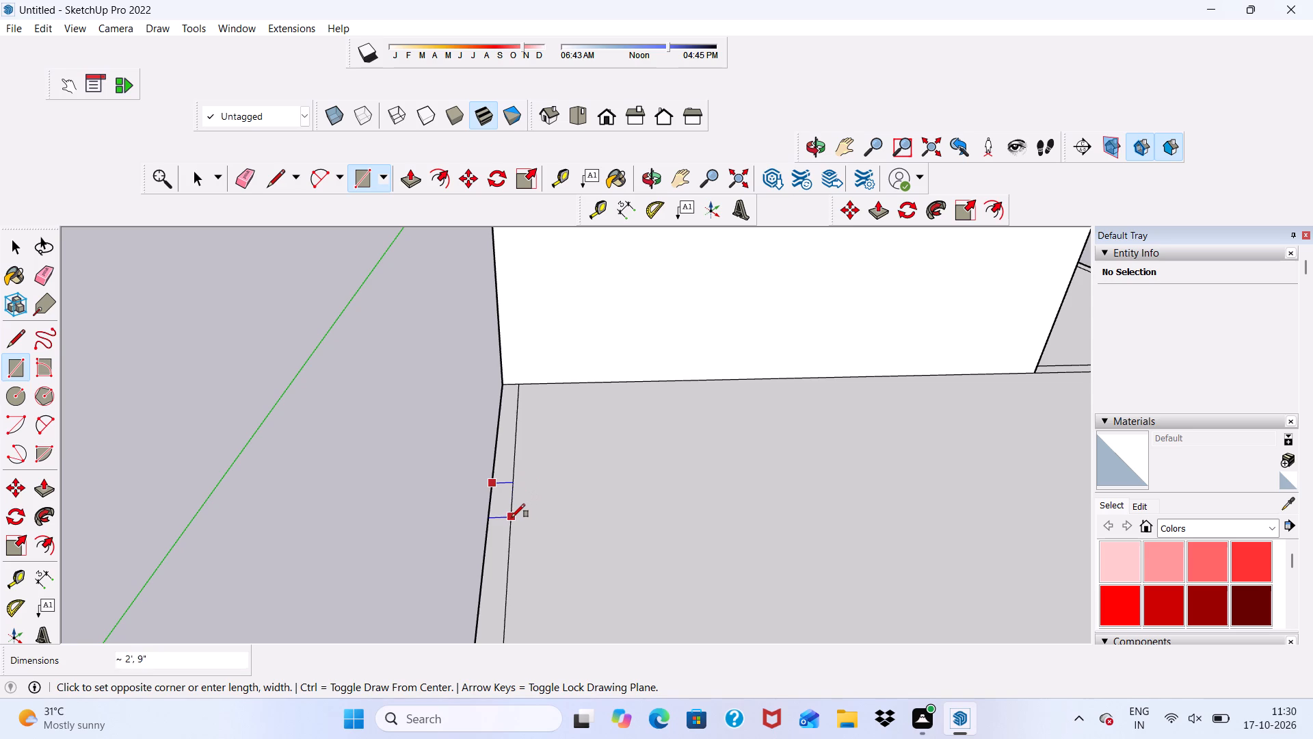
{"action": "left_click", "coordinate": [512, 517]}
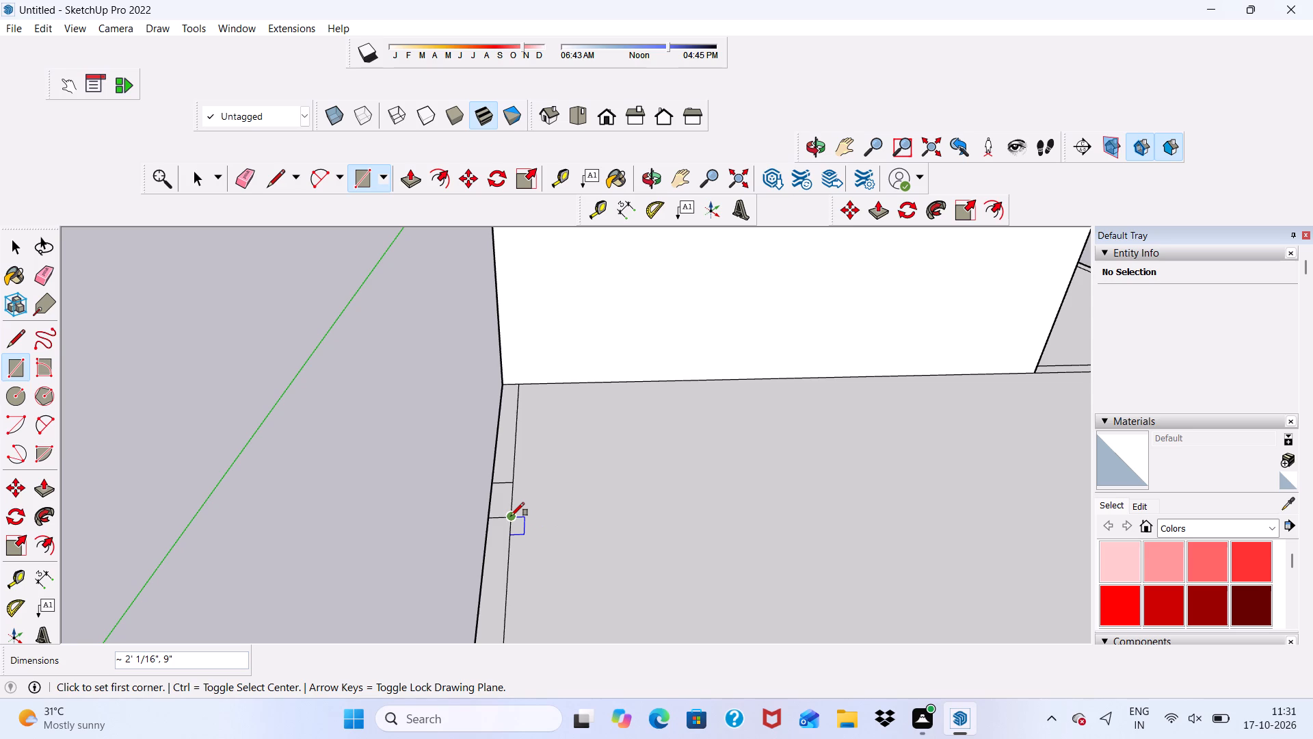
{"action": "scroll", "coordinate": [478, 485], "scroll_direction": "down", "scroll_amount": 3}
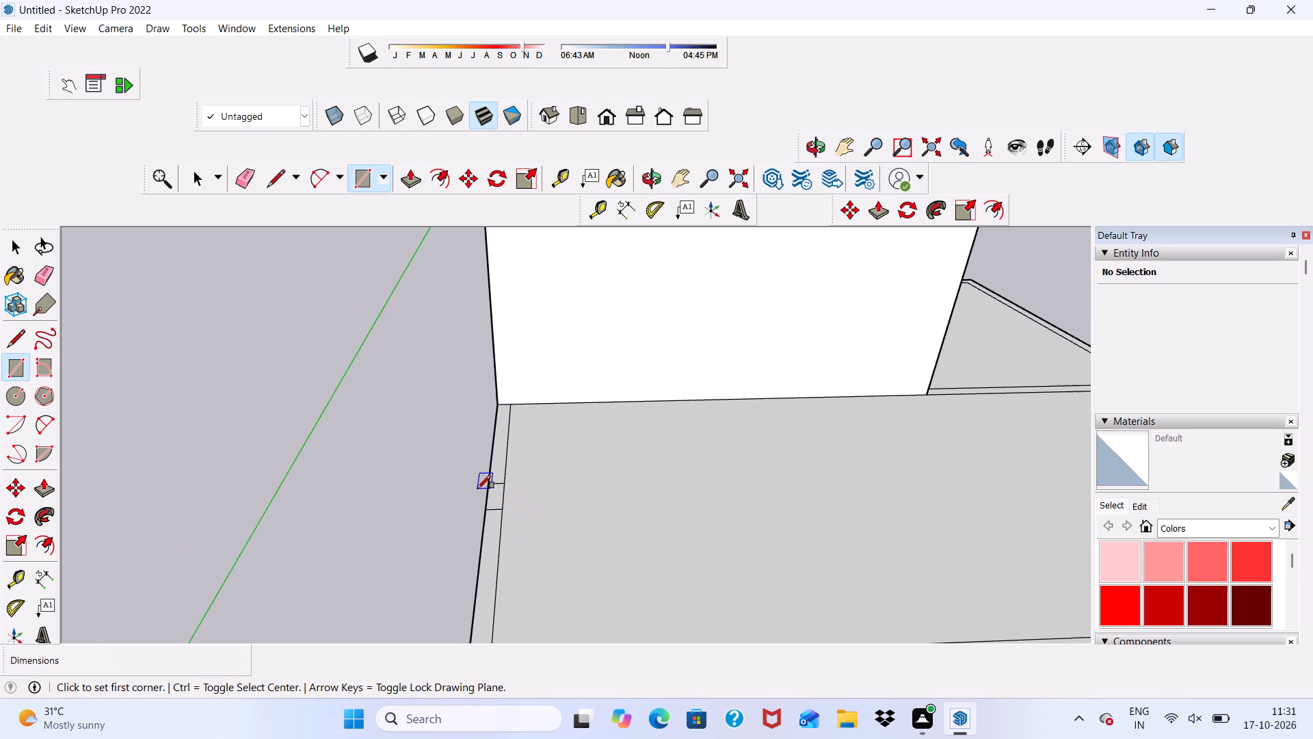
{"action": "key", "text": "b"}
{"action": "scroll", "coordinate": [477, 489], "scroll_direction": "up", "scroll_amount": 4}
{"action": "scroll", "coordinate": [346, 583], "scroll_direction": "down", "scroll_amount": 4}
{"action": "scroll", "coordinate": [375, 511], "scroll_direction": "down", "scroll_amount": 5}
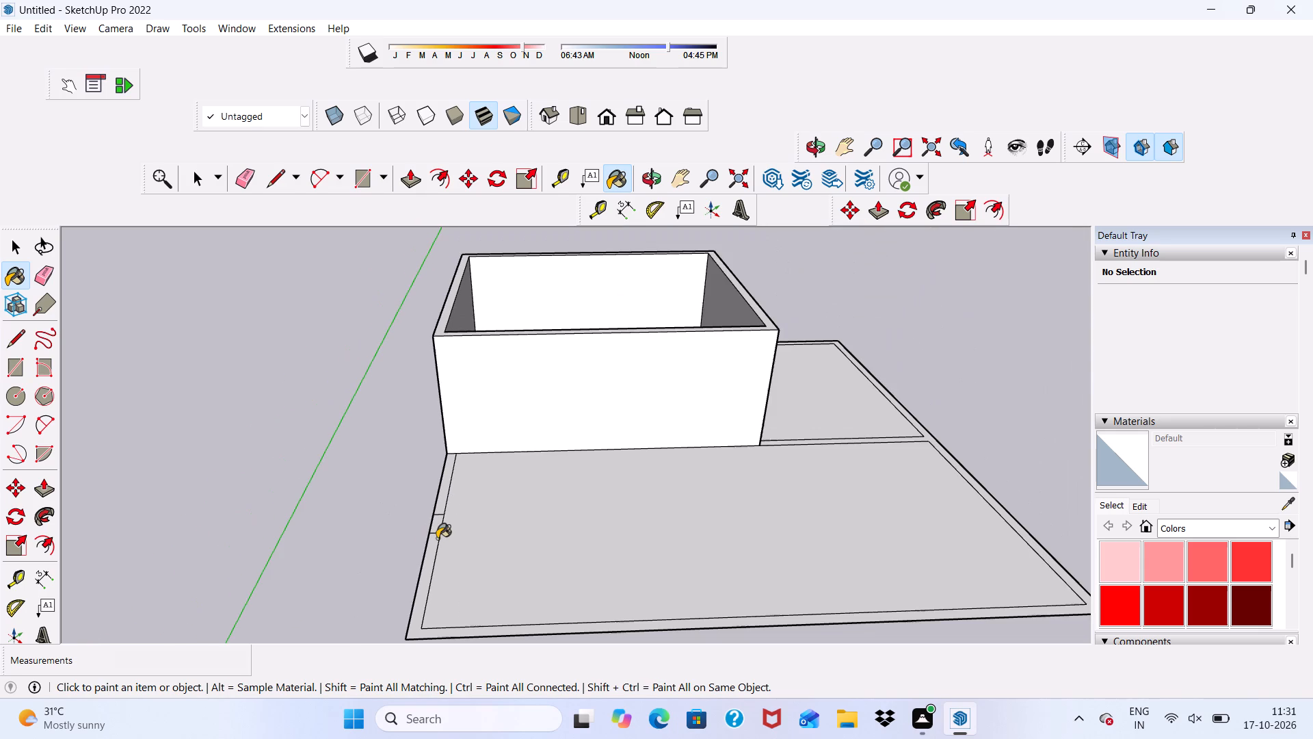
Copy the 2' by 9" rectangle about 16' 4" along the red axis into the middle of the unraised floor.
{"action": "key", "text": "space"}
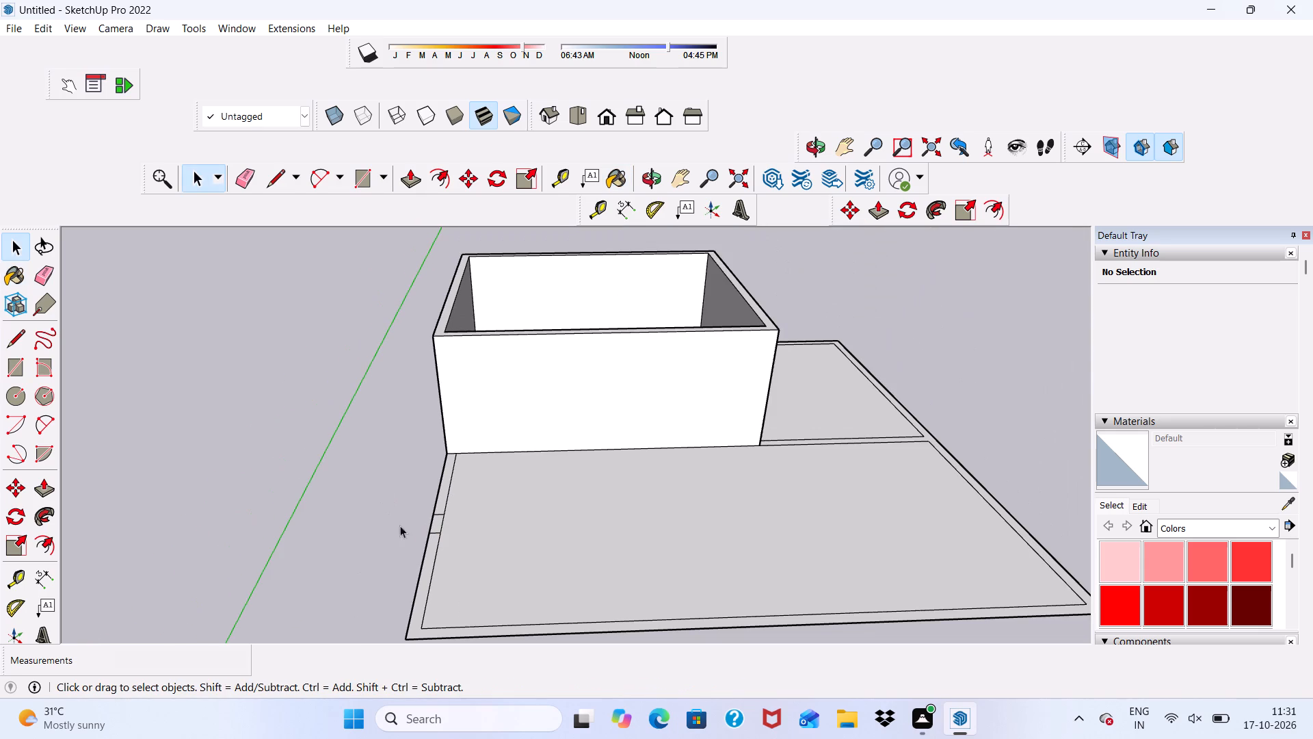
{"action": "scroll", "coordinate": [469, 536], "scroll_direction": "up", "scroll_amount": 9}
{"action": "double_click", "coordinate": [411, 504]}
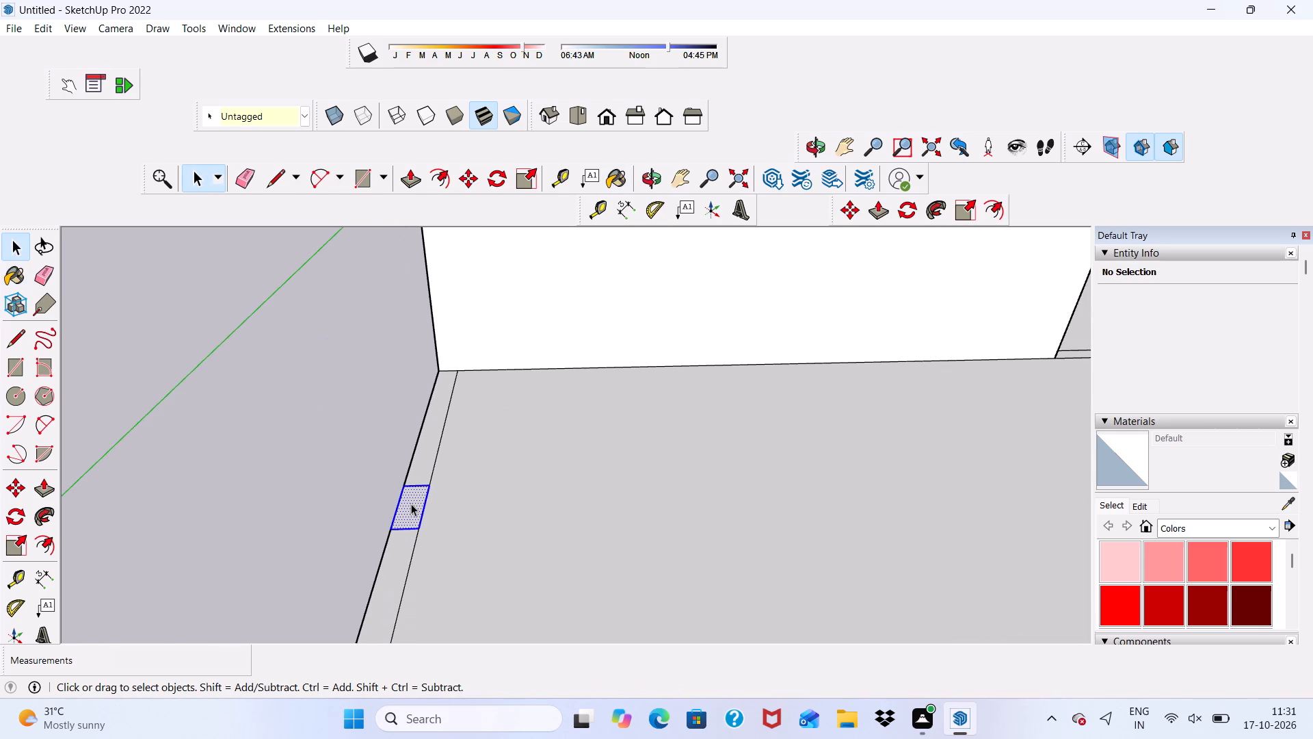
{"action": "left_click", "coordinate": [474, 173]}
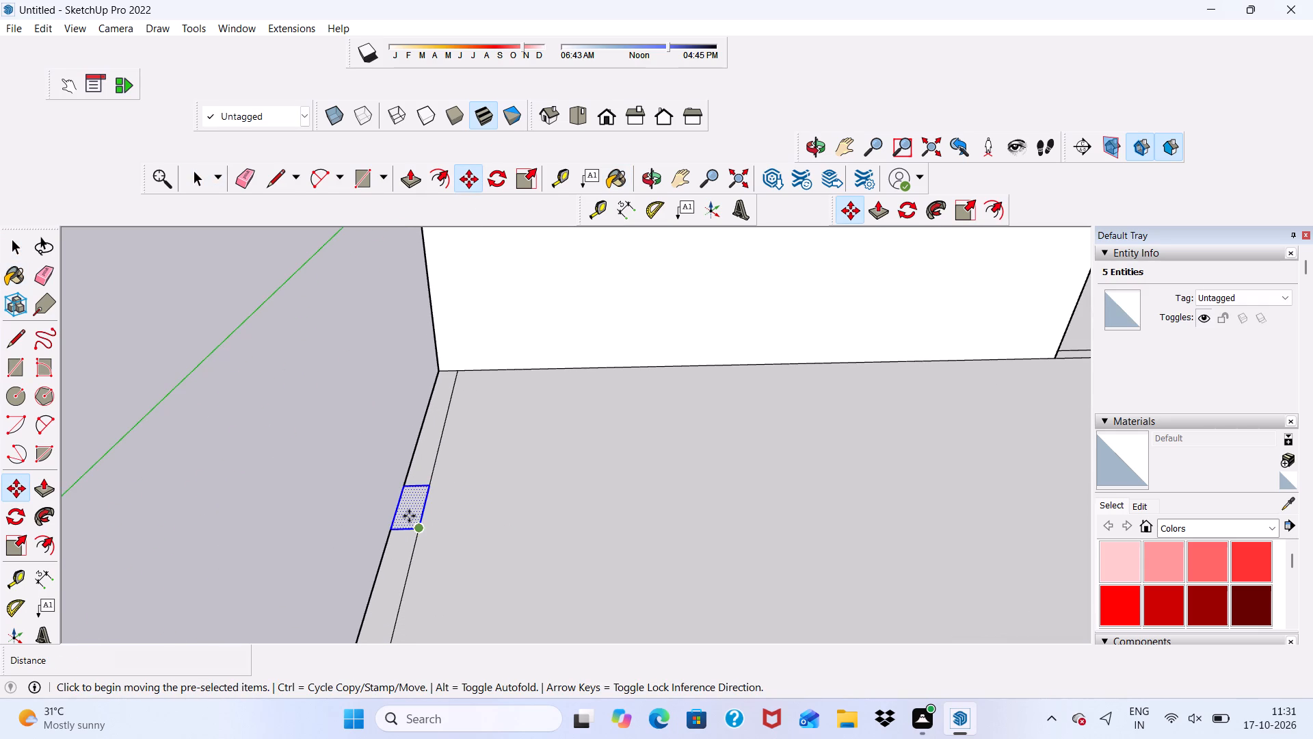
{"action": "left_click", "coordinate": [407, 508]}
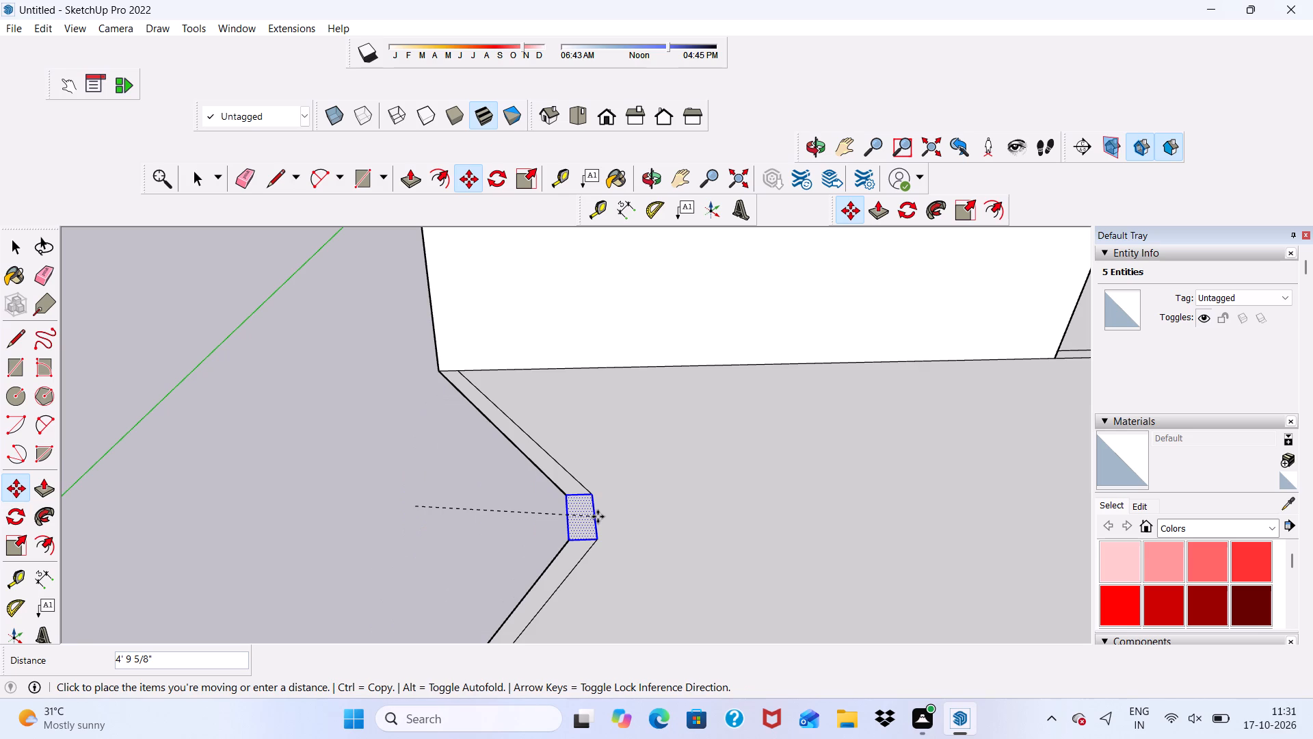
{"action": "scroll", "coordinate": [556, 501], "scroll_direction": "down", "scroll_amount": 7}
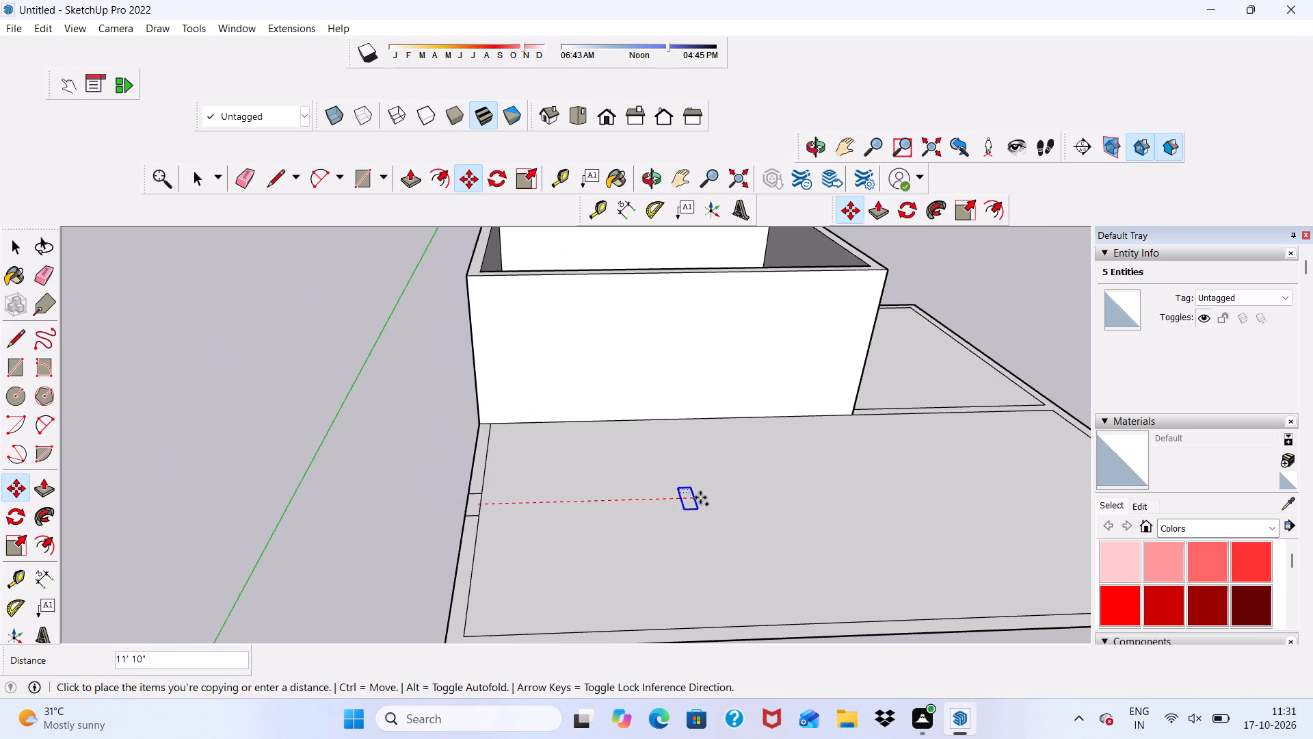
{"action": "left_click", "coordinate": [782, 491]}
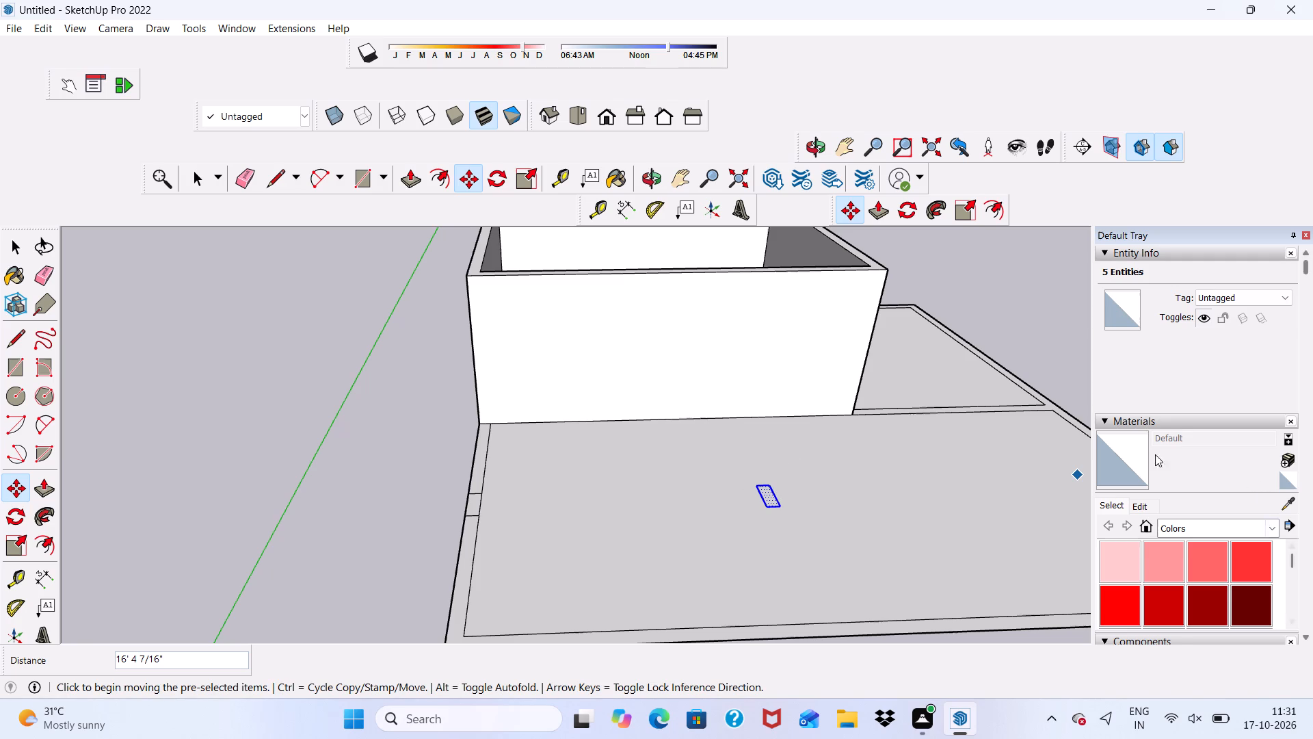
Copy the mid-floor rectangle about 22' 11" along the red axis onto the opposite outer wall strip.
{"action": "scroll", "coordinate": [754, 508], "scroll_direction": "up", "scroll_amount": 3}
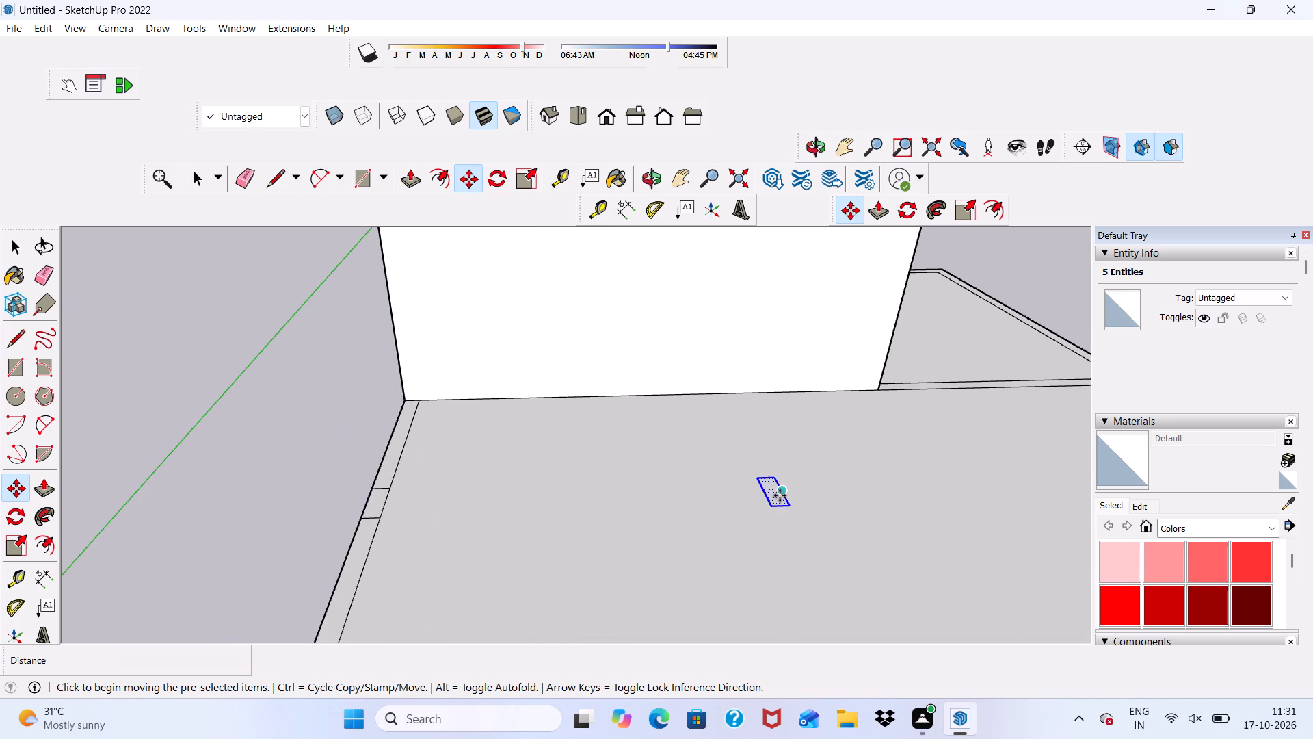
{"action": "left_click", "coordinate": [780, 495]}
{"action": "scroll", "coordinate": [703, 482], "scroll_direction": "down", "scroll_amount": 5}
{"action": "scroll", "coordinate": [557, 471], "scroll_direction": "down", "scroll_amount": 4}
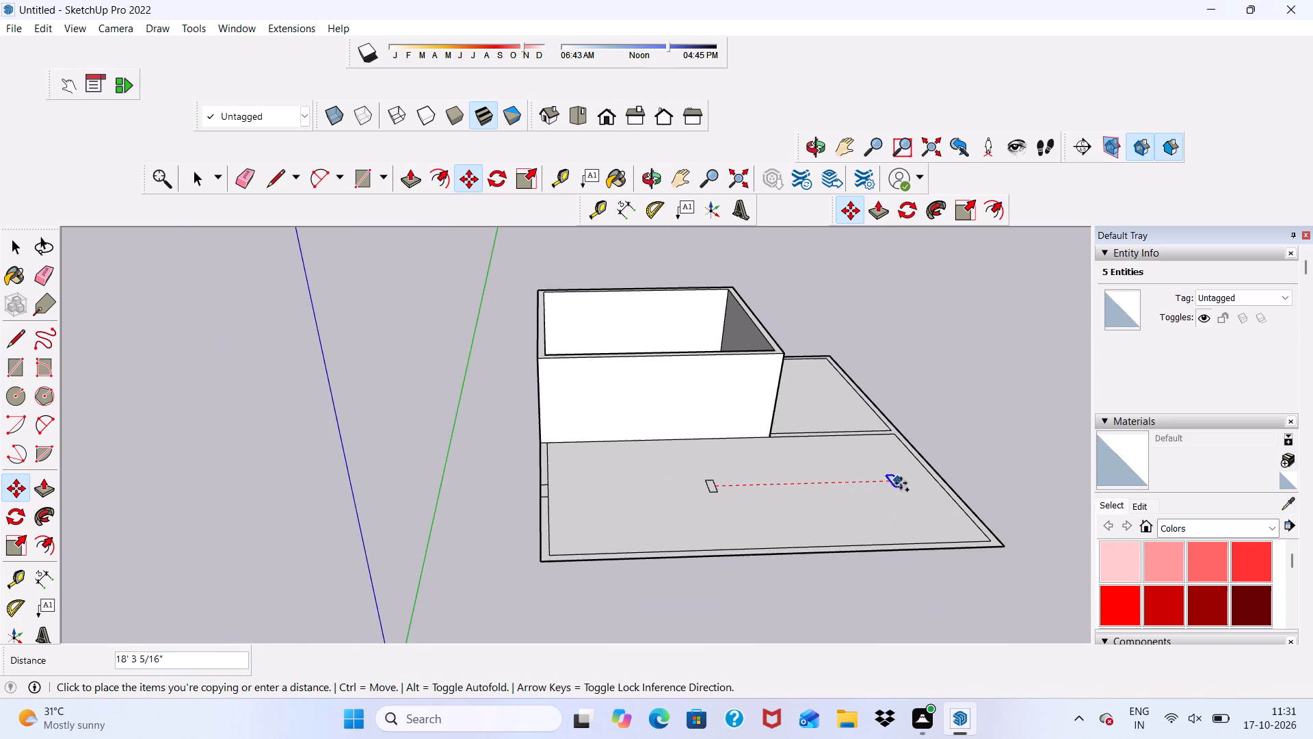
{"action": "scroll", "coordinate": [928, 478], "scroll_direction": "up", "scroll_amount": 7}
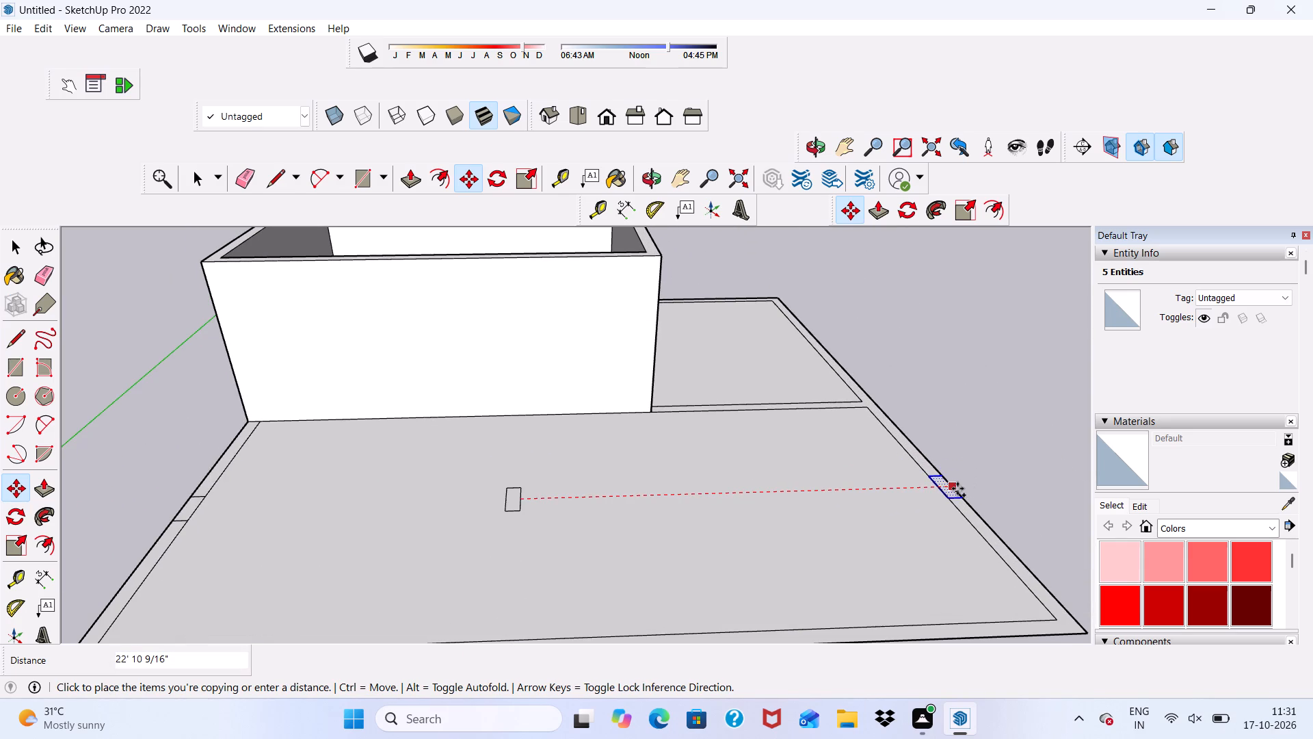
{"action": "left_click", "coordinate": [957, 489]}
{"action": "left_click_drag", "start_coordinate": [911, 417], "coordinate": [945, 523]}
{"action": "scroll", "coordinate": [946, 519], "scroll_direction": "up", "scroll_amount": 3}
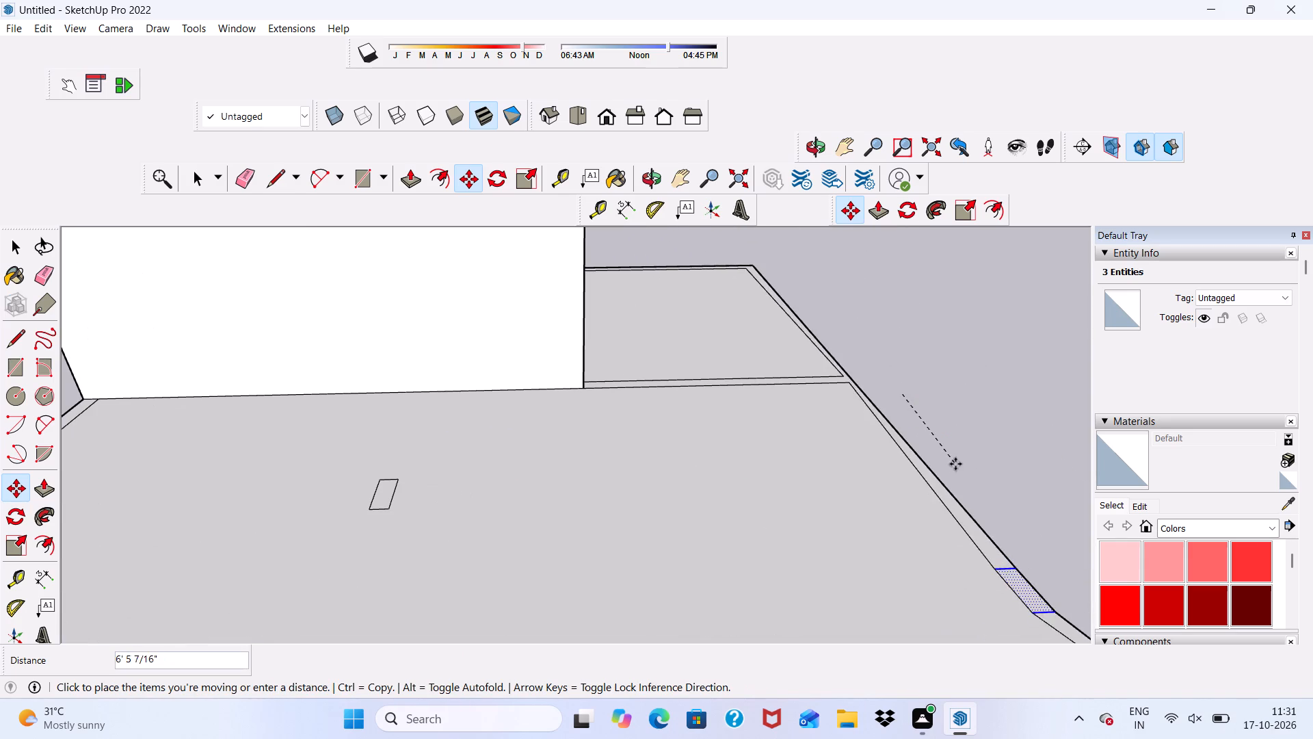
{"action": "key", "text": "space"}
Copy the rectangle on the outer wall farthest from the green axis about 9' along that wall to its front corner.
{"action": "scroll", "coordinate": [931, 489], "scroll_direction": "down", "scroll_amount": 3}
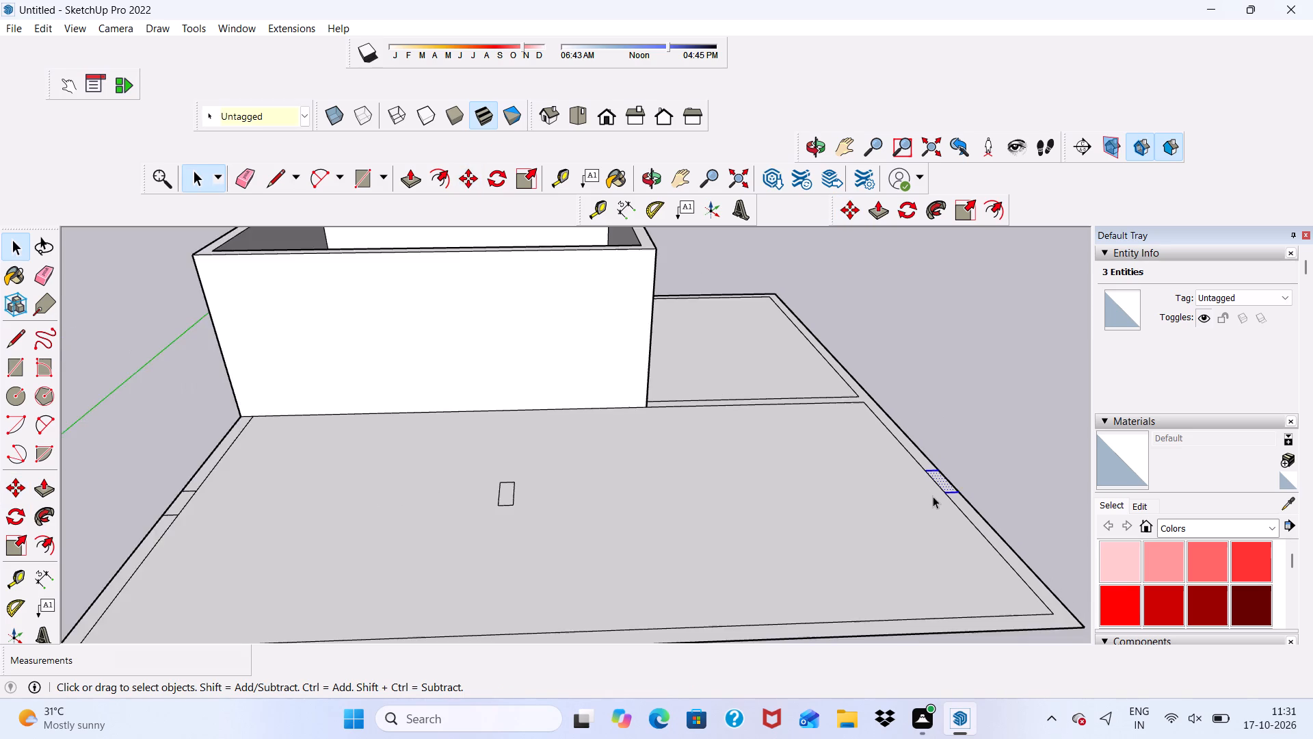
{"action": "scroll", "coordinate": [933, 496], "scroll_direction": "down", "scroll_amount": 5}
{"action": "middle_click_drag", "start_coordinate": [965, 578], "coordinate": [907, 508]}
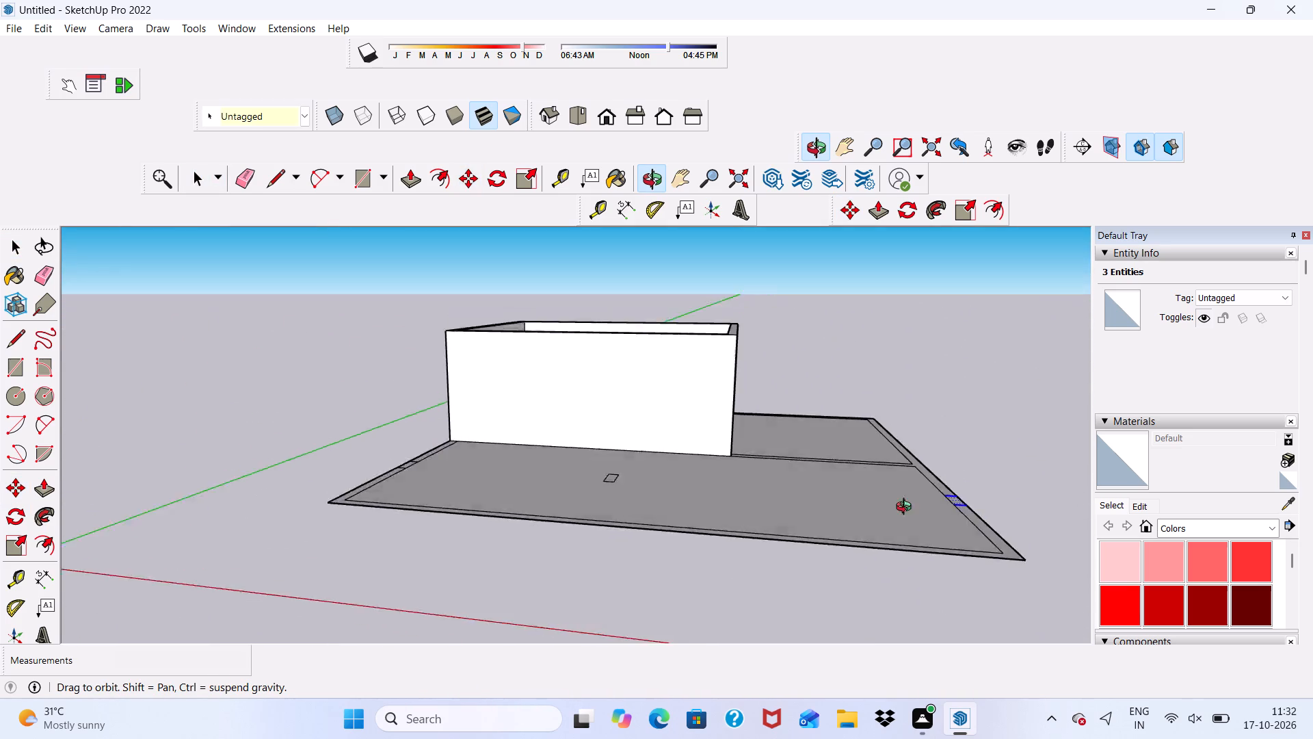
{"action": "middle_click_drag", "start_coordinate": [907, 508], "coordinate": [936, 558]}
{"action": "scroll", "coordinate": [957, 515], "scroll_direction": "up", "scroll_amount": 3}
{"action": "left_click", "coordinate": [932, 500]}
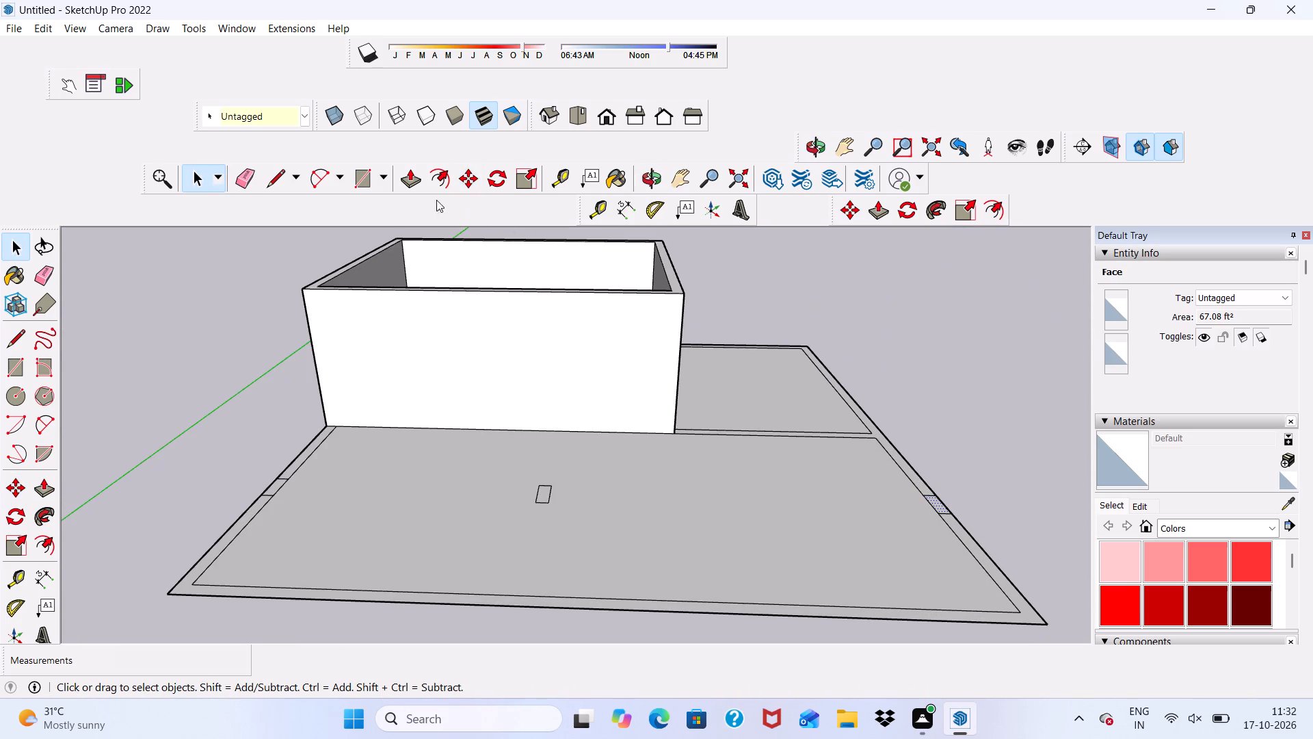
{"action": "scroll", "coordinate": [981, 627], "scroll_direction": "up", "scroll_amount": 10}
{"action": "double_click", "coordinate": [905, 458]}
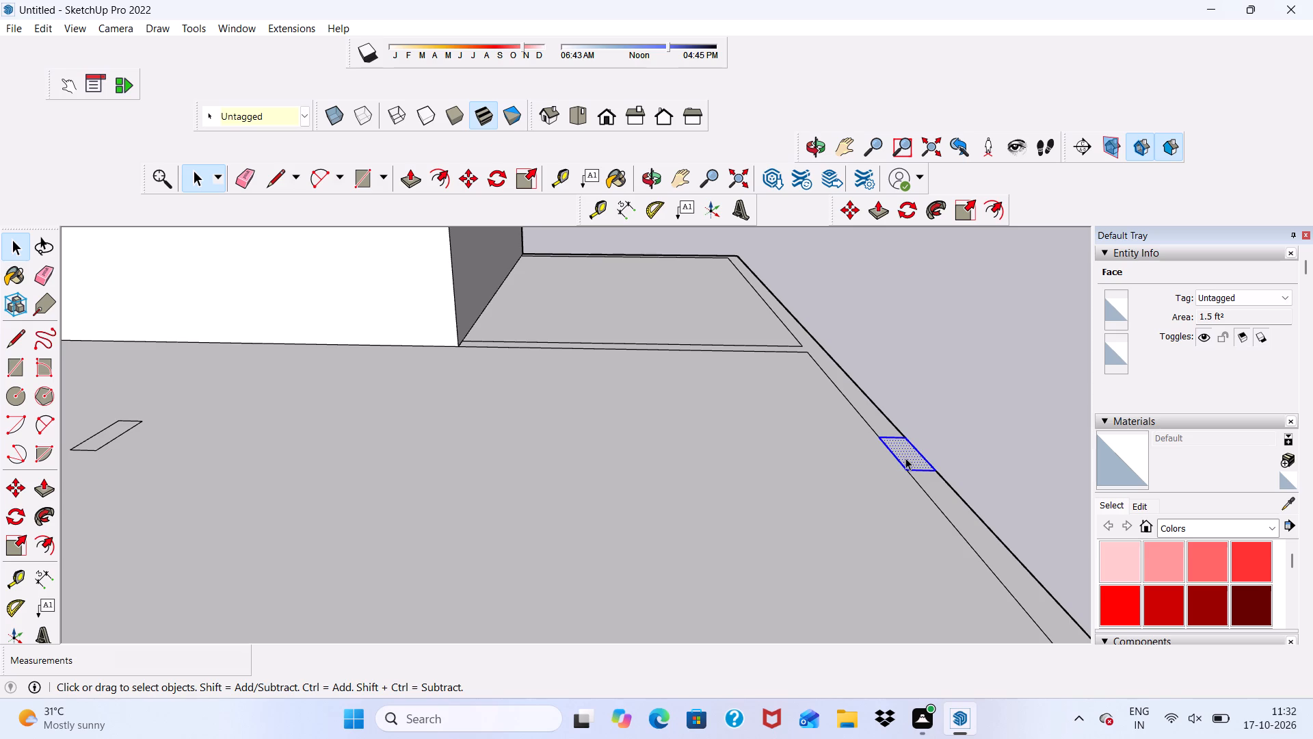
{"action": "left_click_drag", "start_coordinate": [461, 175], "coordinate": [472, 184]}
{"action": "left_click_drag", "start_coordinate": [479, 190], "coordinate": [551, 241]}
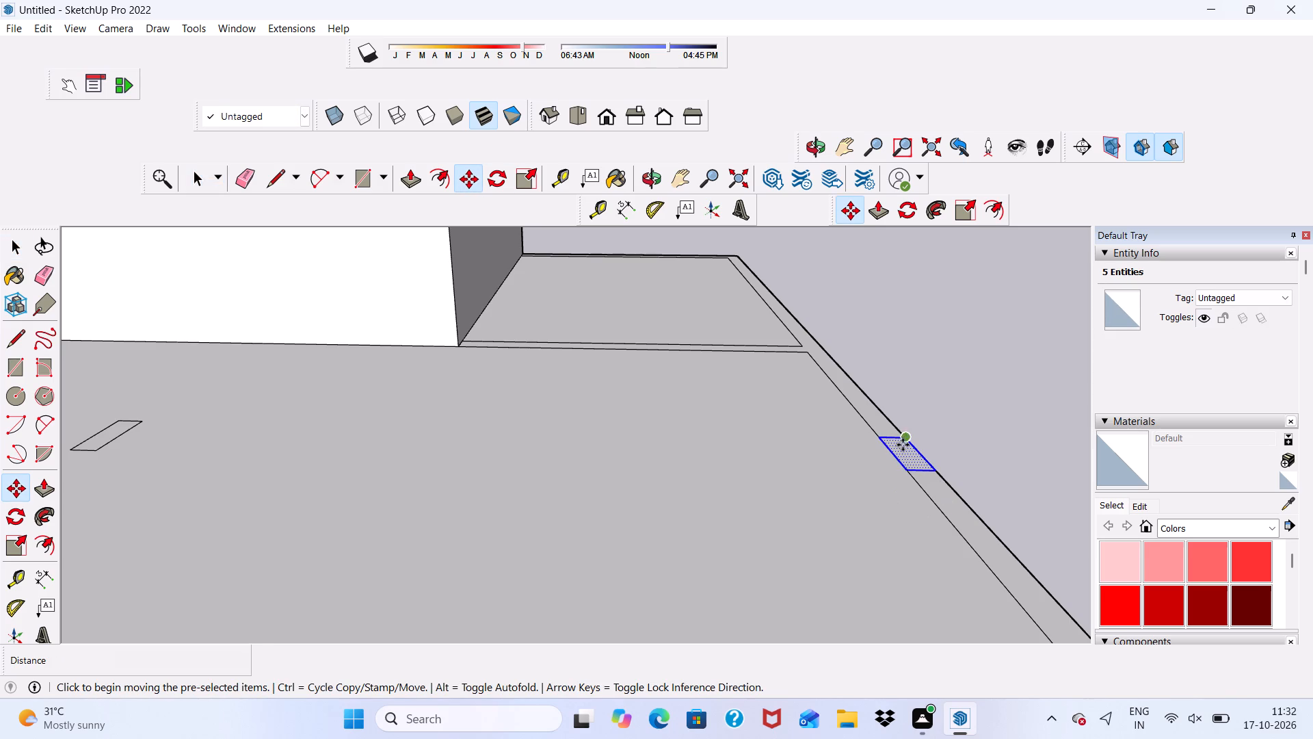
{"action": "left_click", "coordinate": [902, 455]}
{"action": "scroll", "coordinate": [946, 539], "scroll_direction": "down", "scroll_amount": 5}
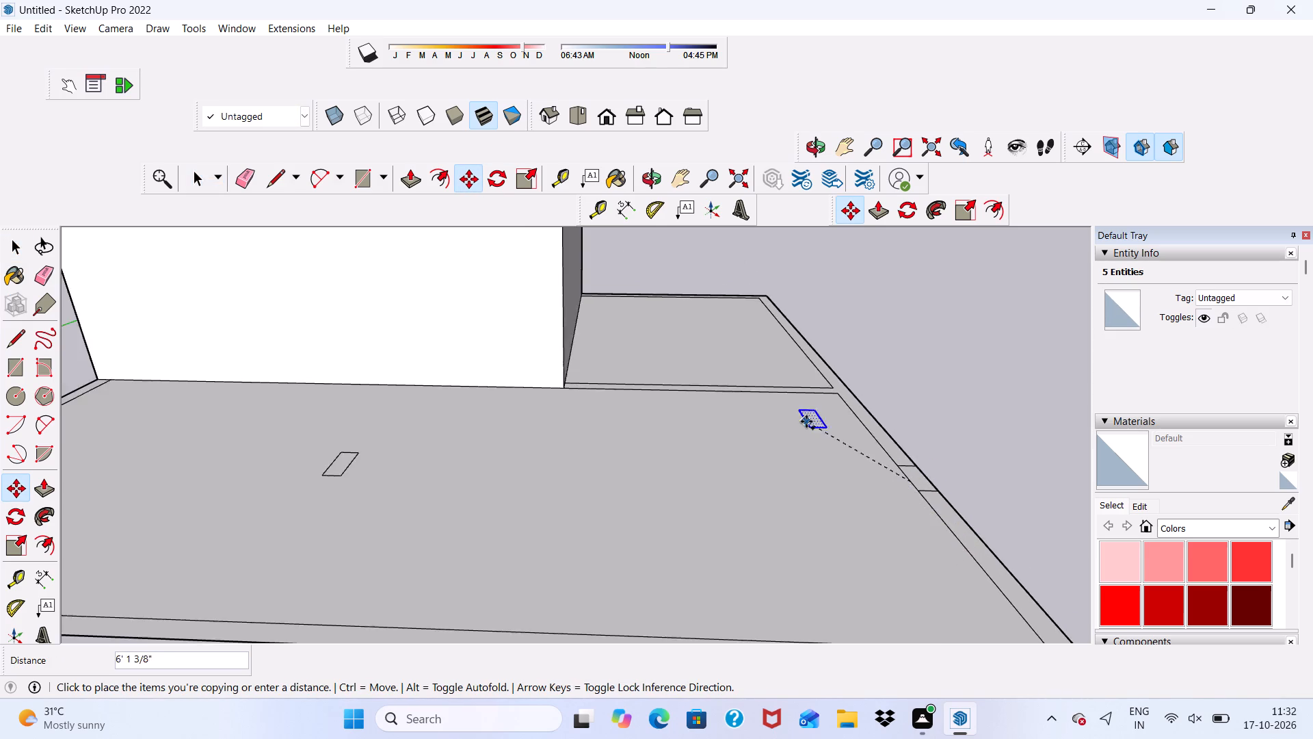
{"action": "scroll", "coordinate": [806, 422], "scroll_direction": "down", "scroll_amount": 8}
{"action": "scroll", "coordinate": [925, 604], "scroll_direction": "up", "scroll_amount": 4}
{"action": "scroll", "coordinate": [920, 533], "scroll_direction": "up", "scroll_amount": 5}
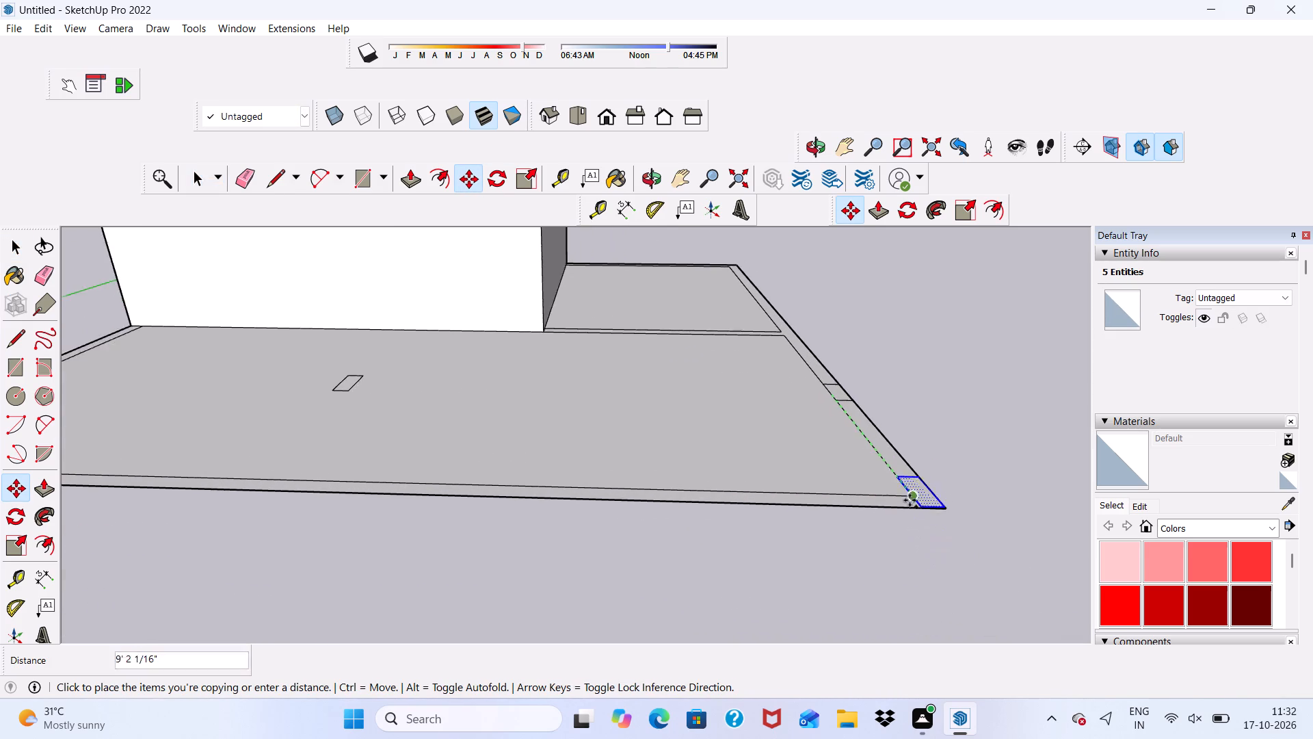
{"action": "scroll", "coordinate": [910, 500], "scroll_direction": "up", "scroll_amount": 3}
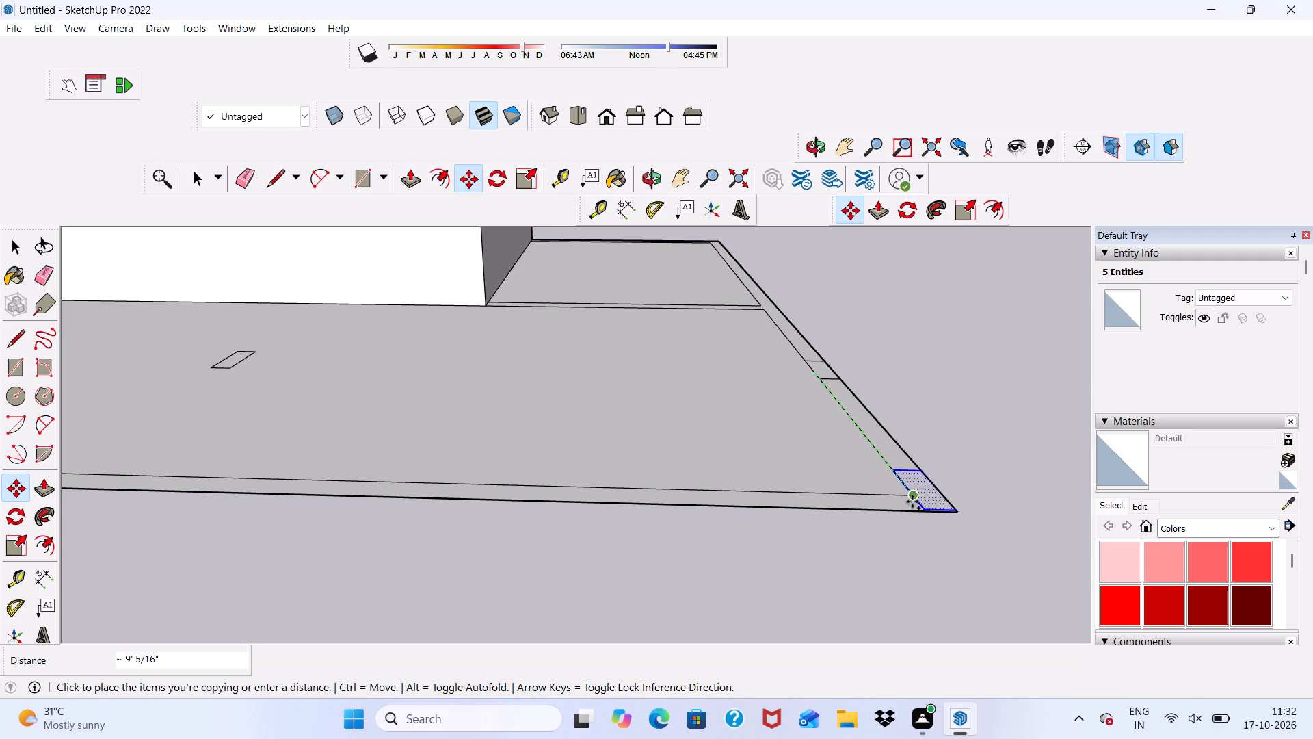
{"action": "left_click", "coordinate": [912, 505]}
Copy the corner rectangle about 21' 8" along the red axis to the middle of the front outer wall strip.
{"action": "scroll", "coordinate": [912, 505], "scroll_direction": "down", "scroll_amount": 5}
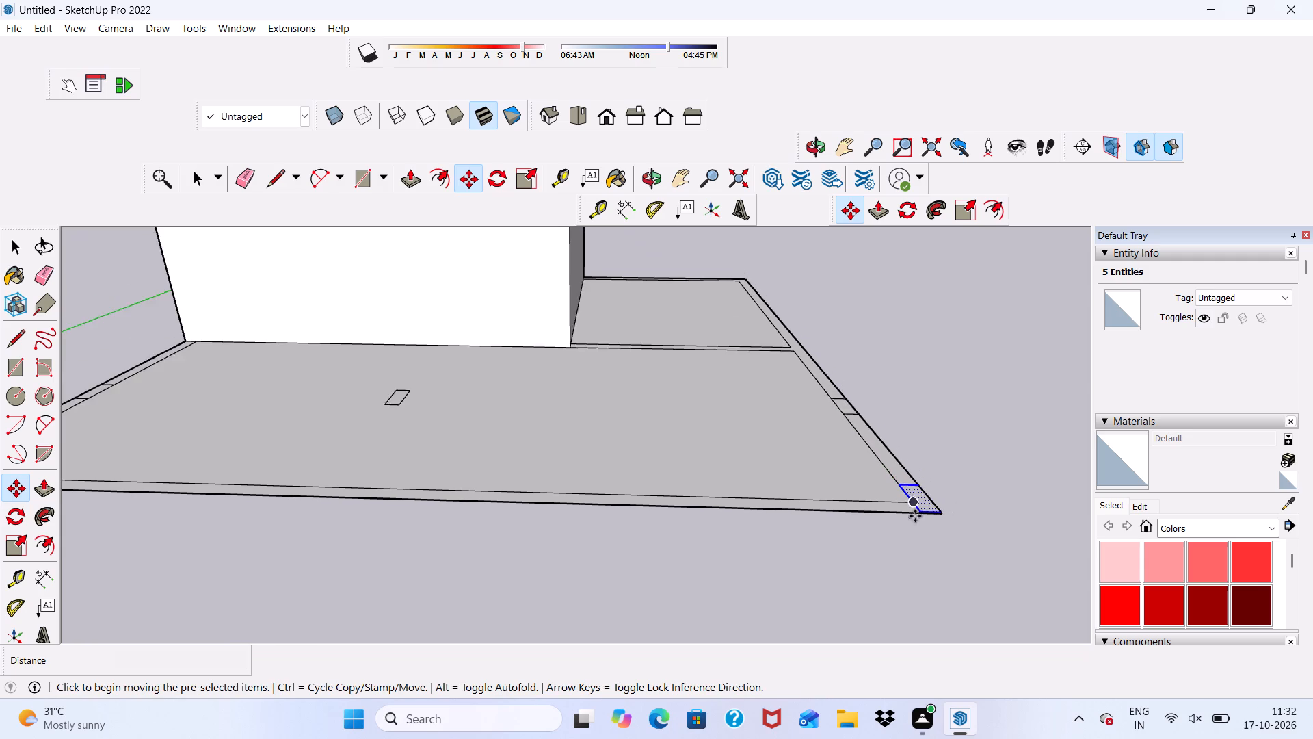
{"action": "scroll", "coordinate": [917, 500], "scroll_direction": "up", "scroll_amount": 1}
{"action": "left_click", "coordinate": [917, 500]}
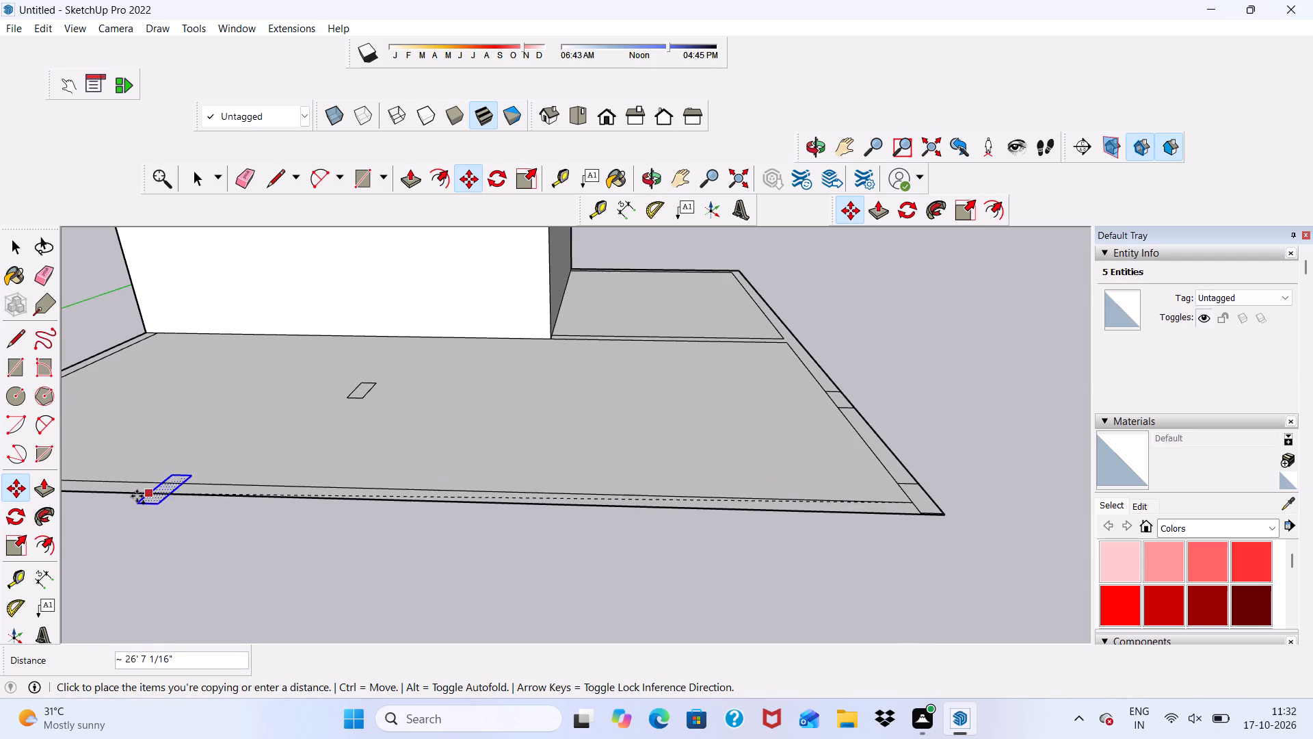
{"action": "scroll", "coordinate": [184, 491], "scroll_direction": "down", "scroll_amount": 4}
{"action": "scroll", "coordinate": [378, 528], "scroll_direction": "down", "scroll_amount": 5}
{"action": "scroll", "coordinate": [190, 498], "scroll_direction": "up", "scroll_amount": 6}
{"action": "scroll", "coordinate": [516, 519], "scroll_direction": "up", "scroll_amount": 4}
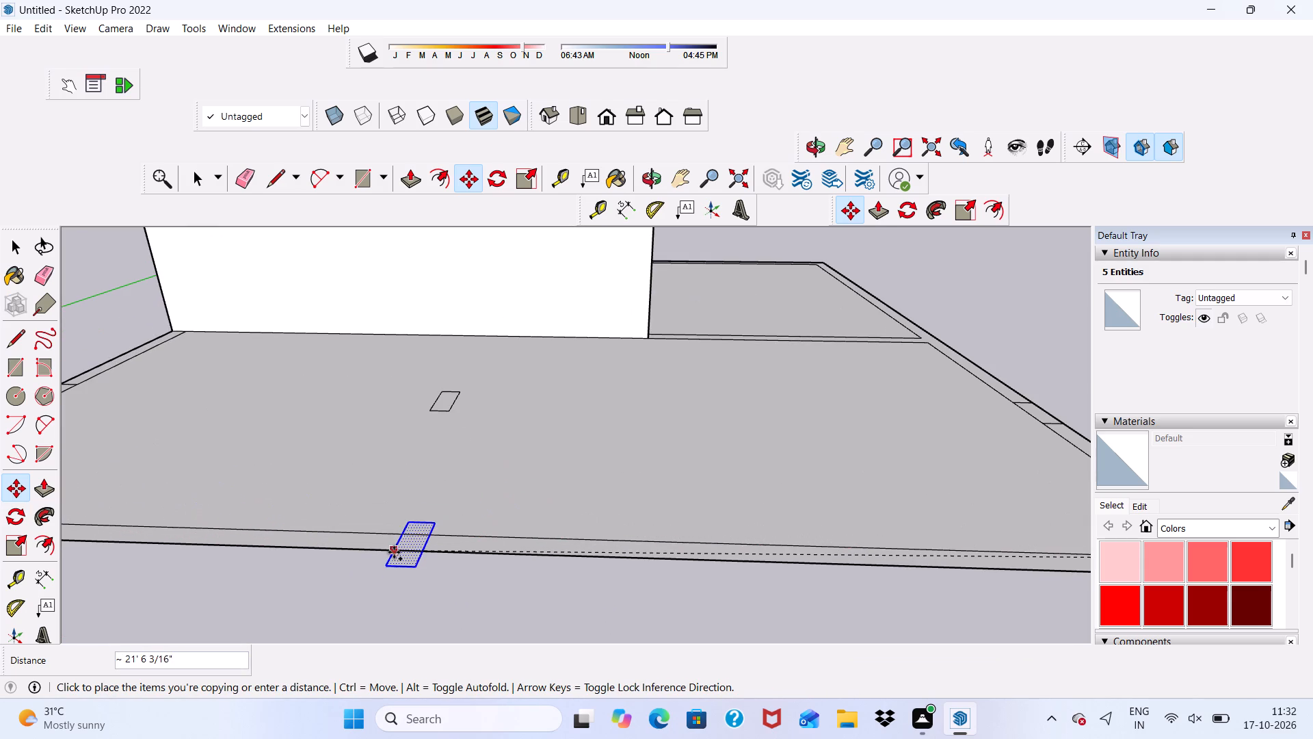
{"action": "scroll", "coordinate": [390, 560], "scroll_direction": "up", "scroll_amount": 4}
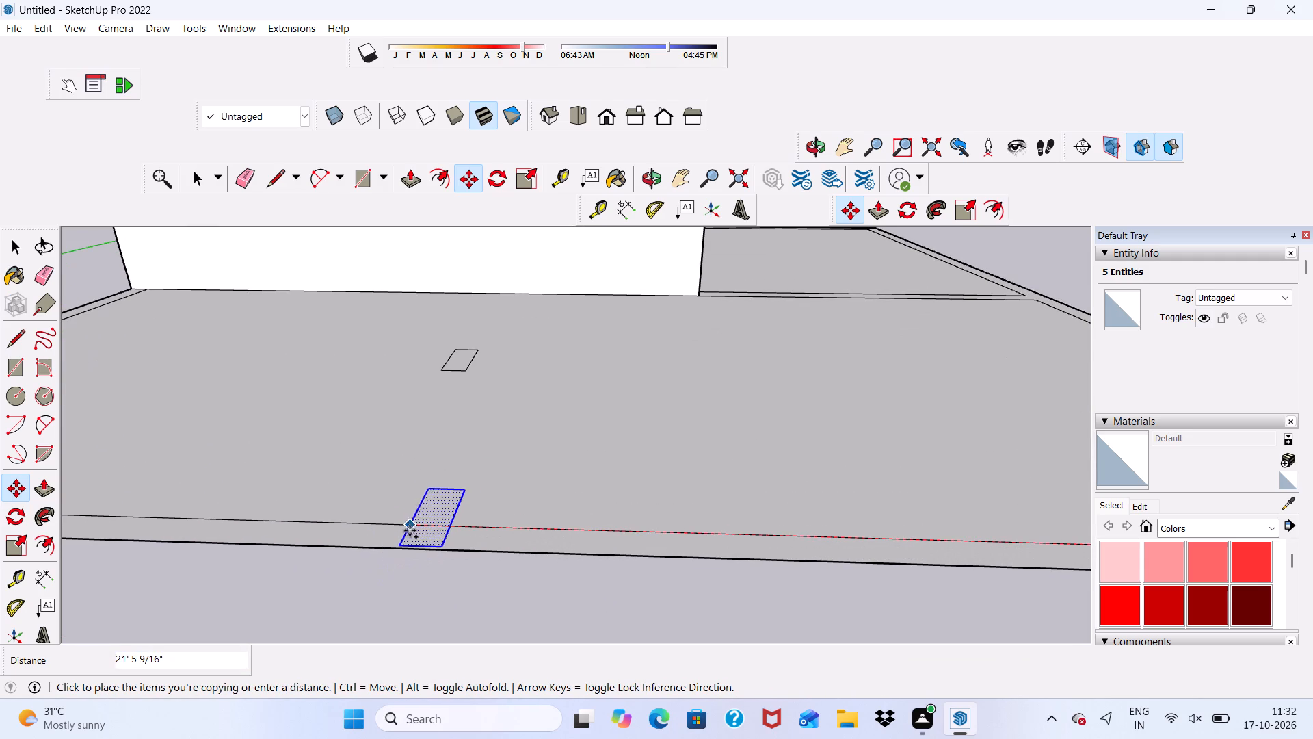
{"action": "scroll", "coordinate": [405, 545], "scroll_direction": "up", "scroll_amount": 3}
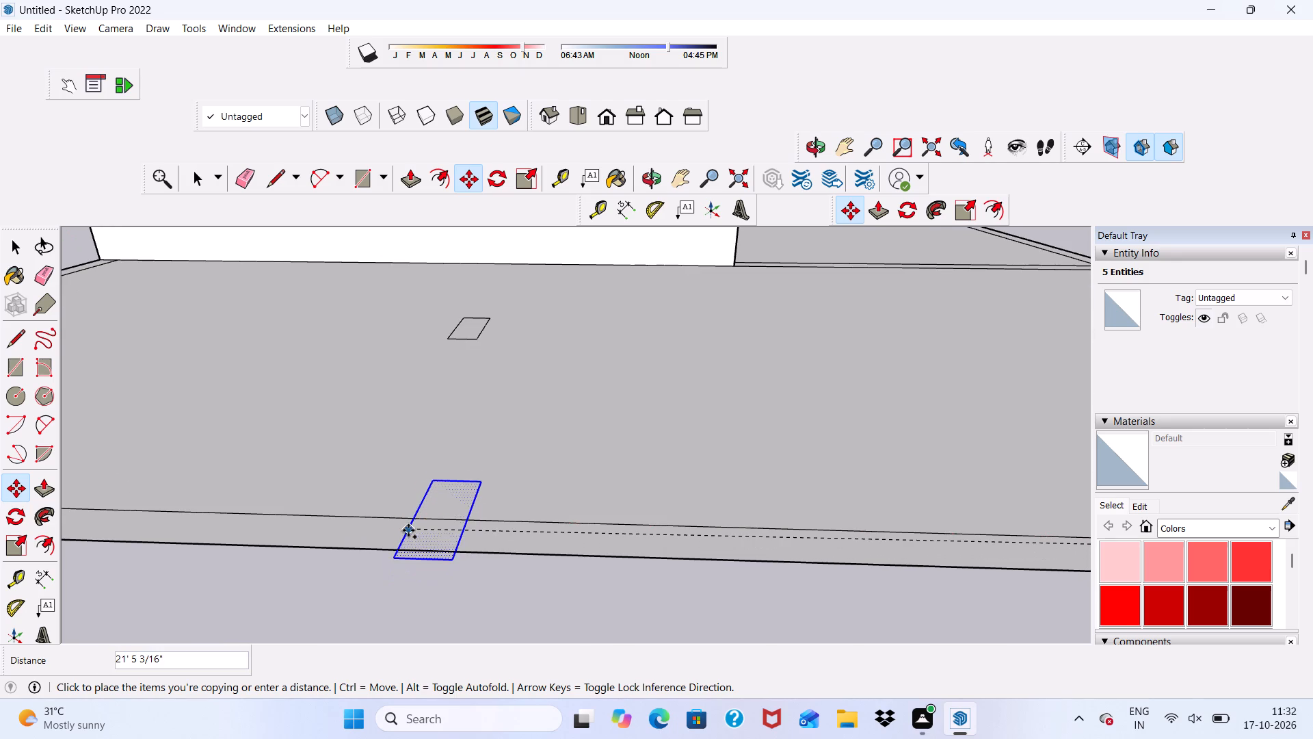
{"action": "scroll", "coordinate": [409, 523], "scroll_direction": "up", "scroll_amount": 5}
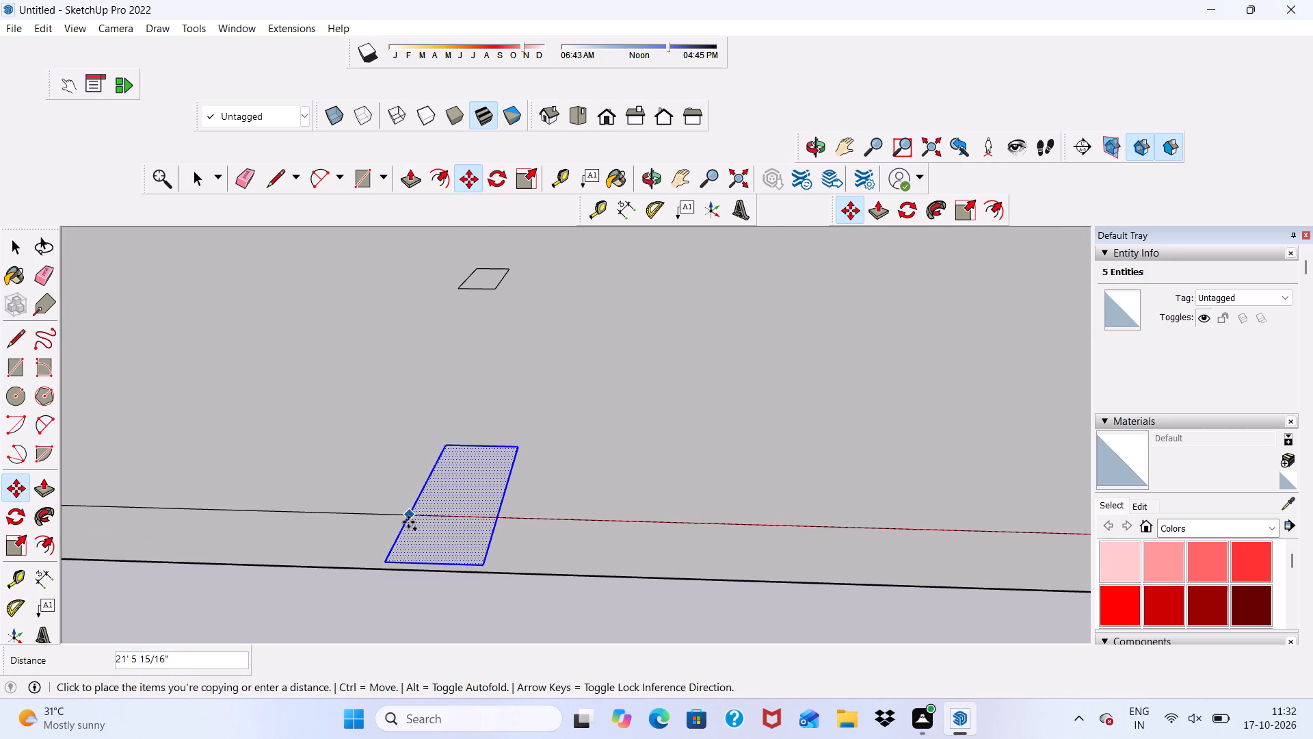
{"action": "scroll", "coordinate": [408, 522], "scroll_direction": "up", "scroll_amount": 4}
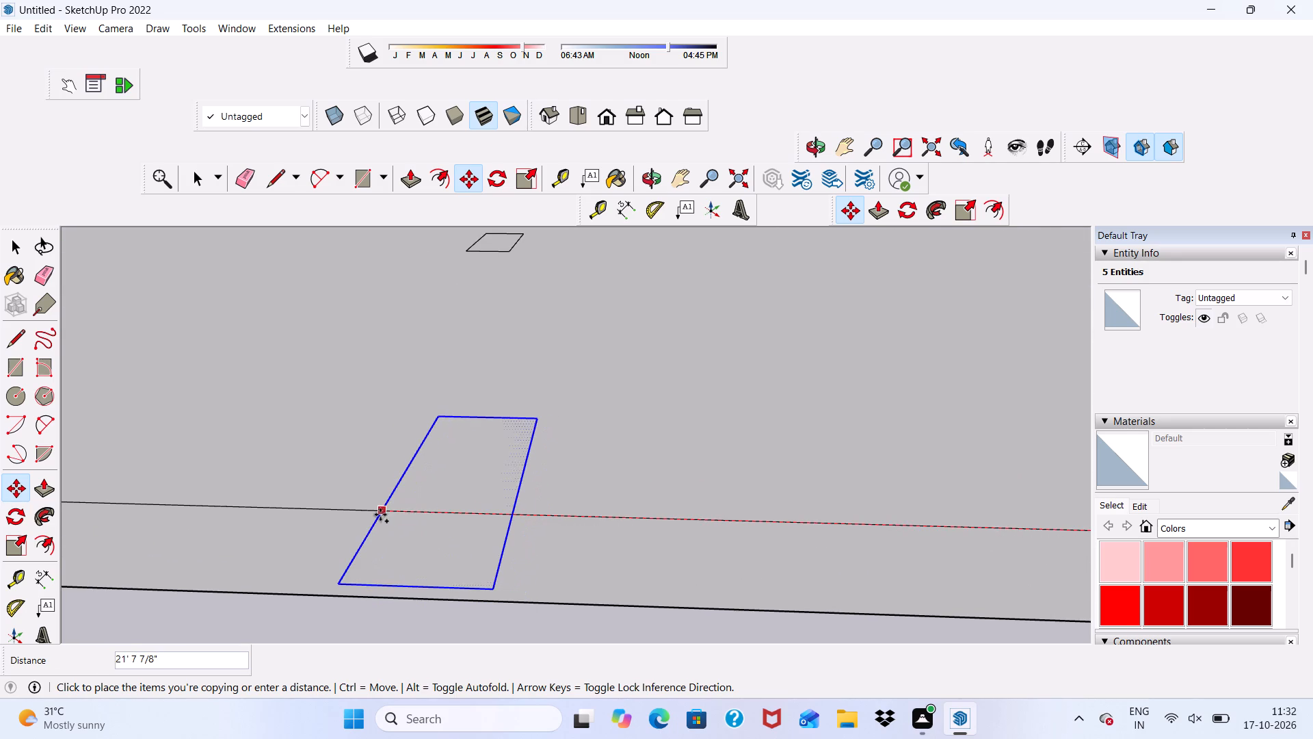
{"action": "left_click", "coordinate": [376, 516]}
{"action": "scroll", "coordinate": [419, 560], "scroll_direction": "down", "scroll_amount": 8}
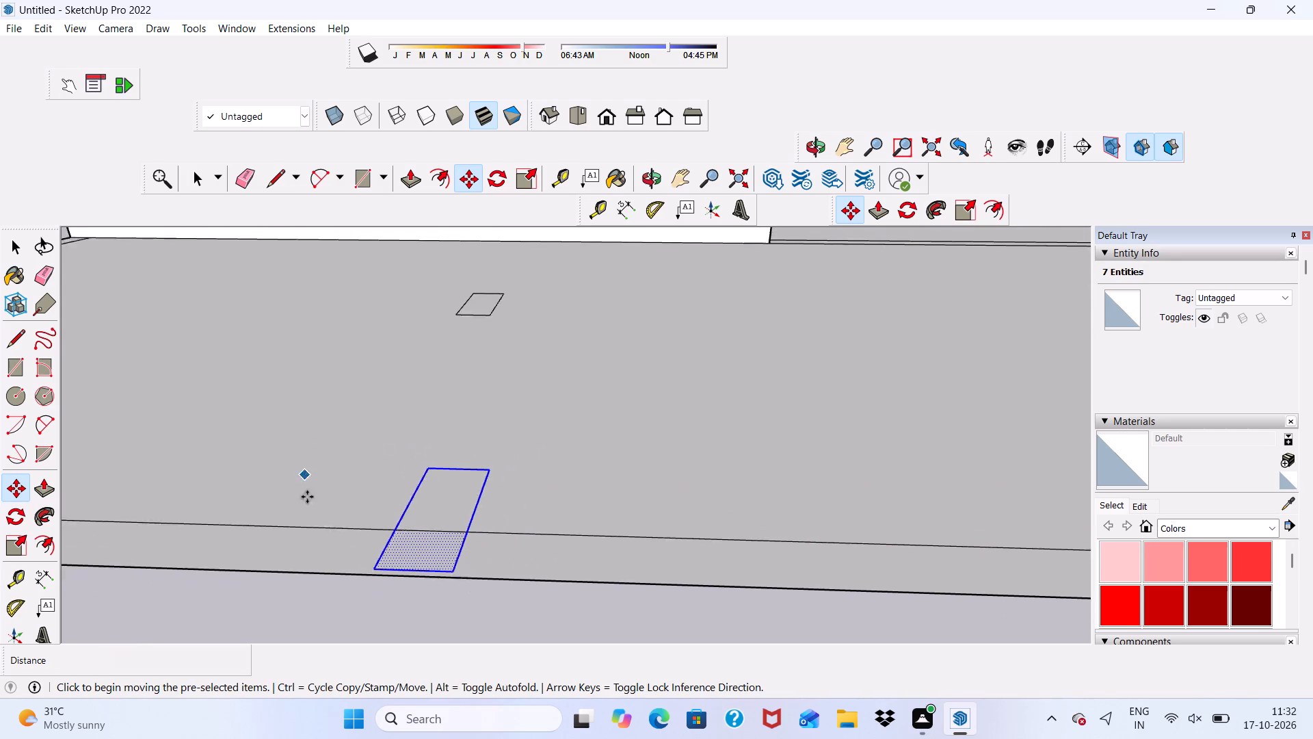
{"action": "scroll", "coordinate": [307, 497], "scroll_direction": "down", "scroll_amount": 19}
{"action": "middle_click_drag", "start_coordinate": [516, 588], "coordinate": [634, 613]}
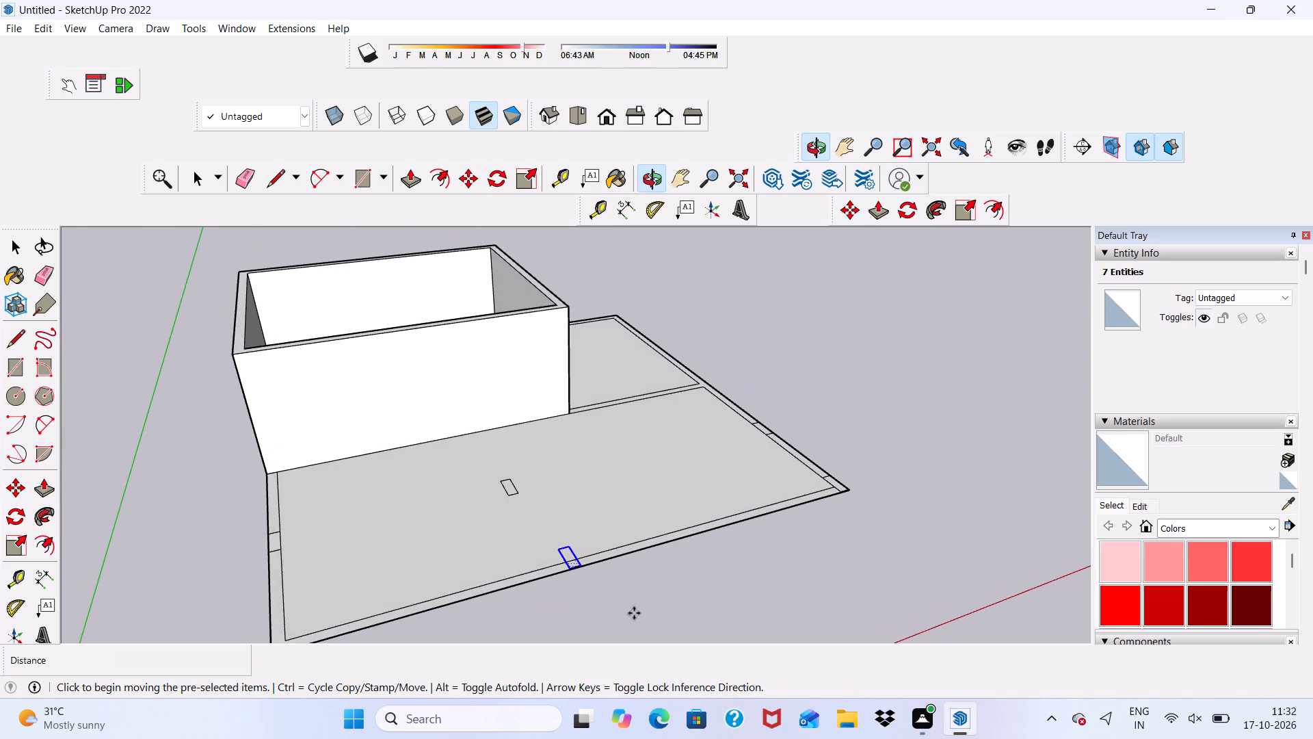
Copy the front-middle rectangle about 17' 6" along the red axis to the front corner nearest the green axis.
{"action": "scroll", "coordinate": [524, 556], "scroll_direction": "up", "scroll_amount": 5}
{"action": "scroll", "coordinate": [587, 566], "scroll_direction": "up", "scroll_amount": 5}
{"action": "left_click", "coordinate": [587, 558]}
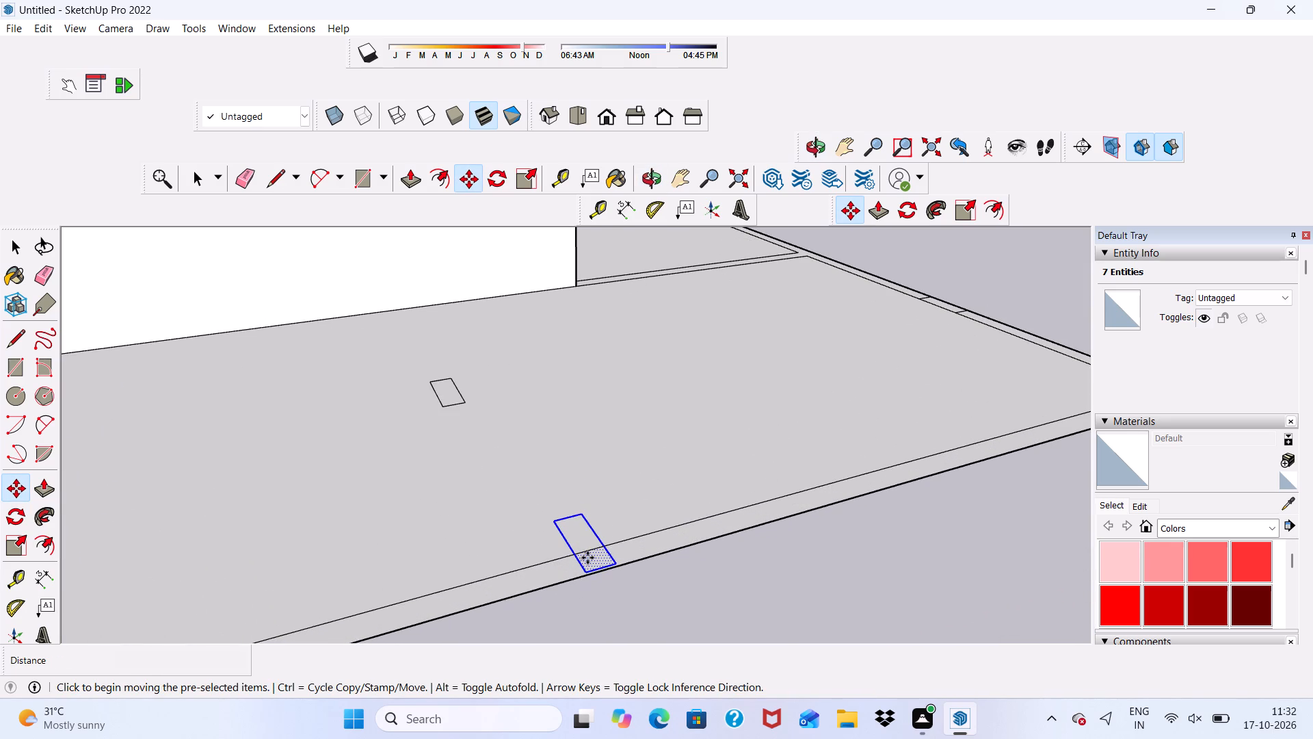
{"action": "scroll", "coordinate": [572, 564], "scroll_direction": "down", "scroll_amount": 6}
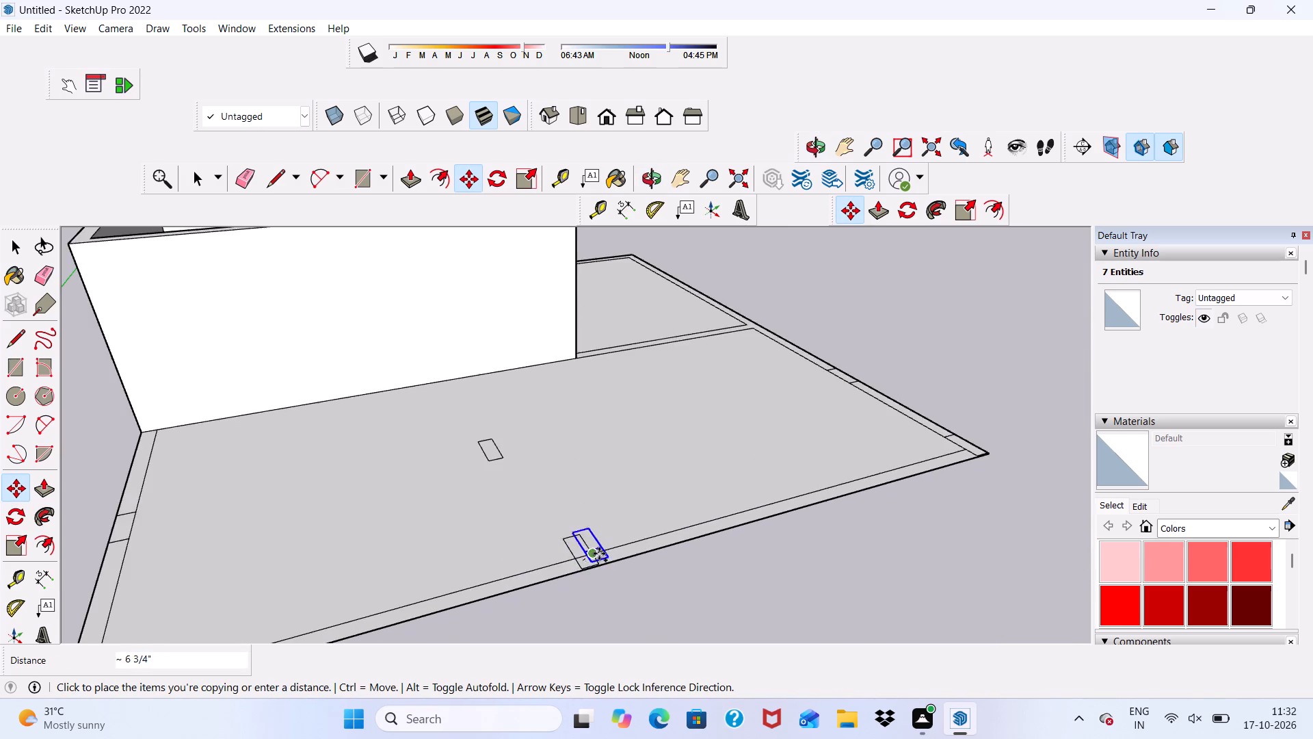
{"action": "scroll", "coordinate": [599, 554], "scroll_direction": "down", "scroll_amount": 7}
{"action": "scroll", "coordinate": [629, 580], "scroll_direction": "up", "scroll_amount": 1}
{"action": "scroll", "coordinate": [362, 645], "scroll_direction": "up", "scroll_amount": 7}
{"action": "scroll", "coordinate": [328, 554], "scroll_direction": "down", "scroll_amount": 9}
{"action": "scroll", "coordinate": [315, 612], "scroll_direction": "up", "scroll_amount": 2}
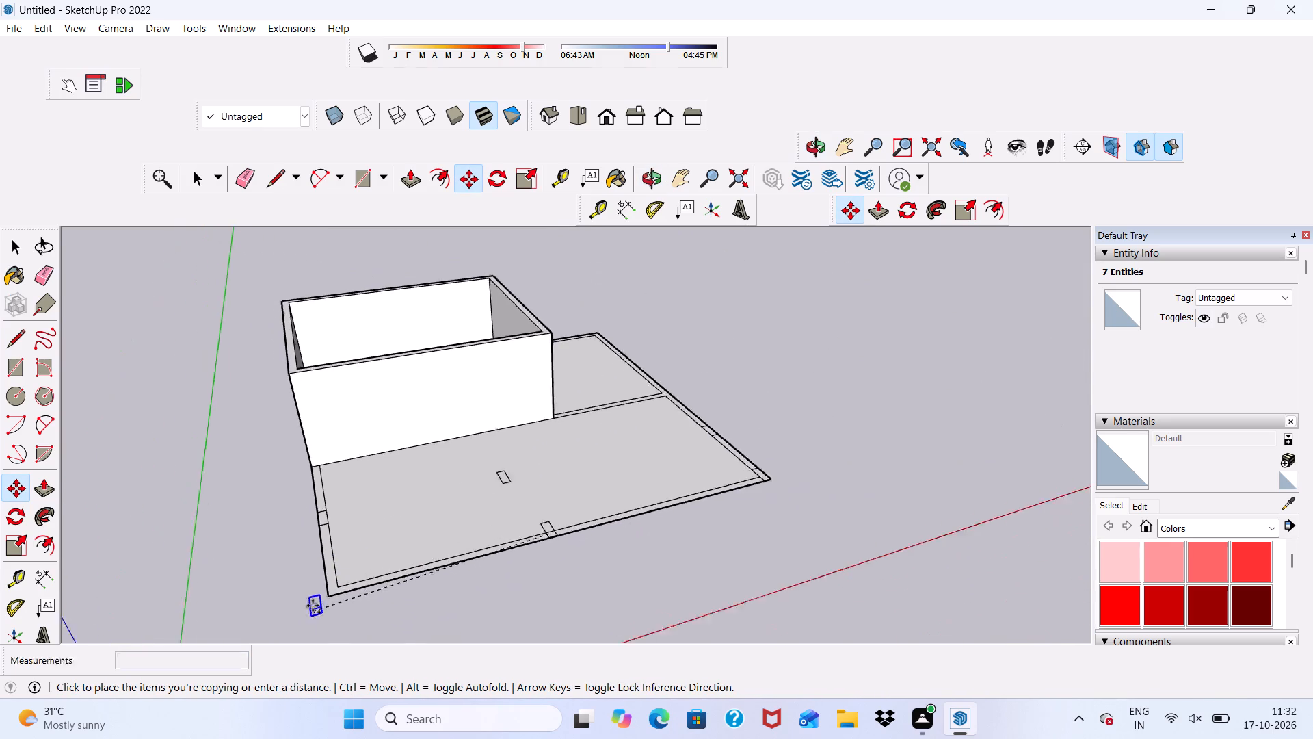
{"action": "scroll", "coordinate": [313, 606], "scroll_direction": "up", "scroll_amount": 9}
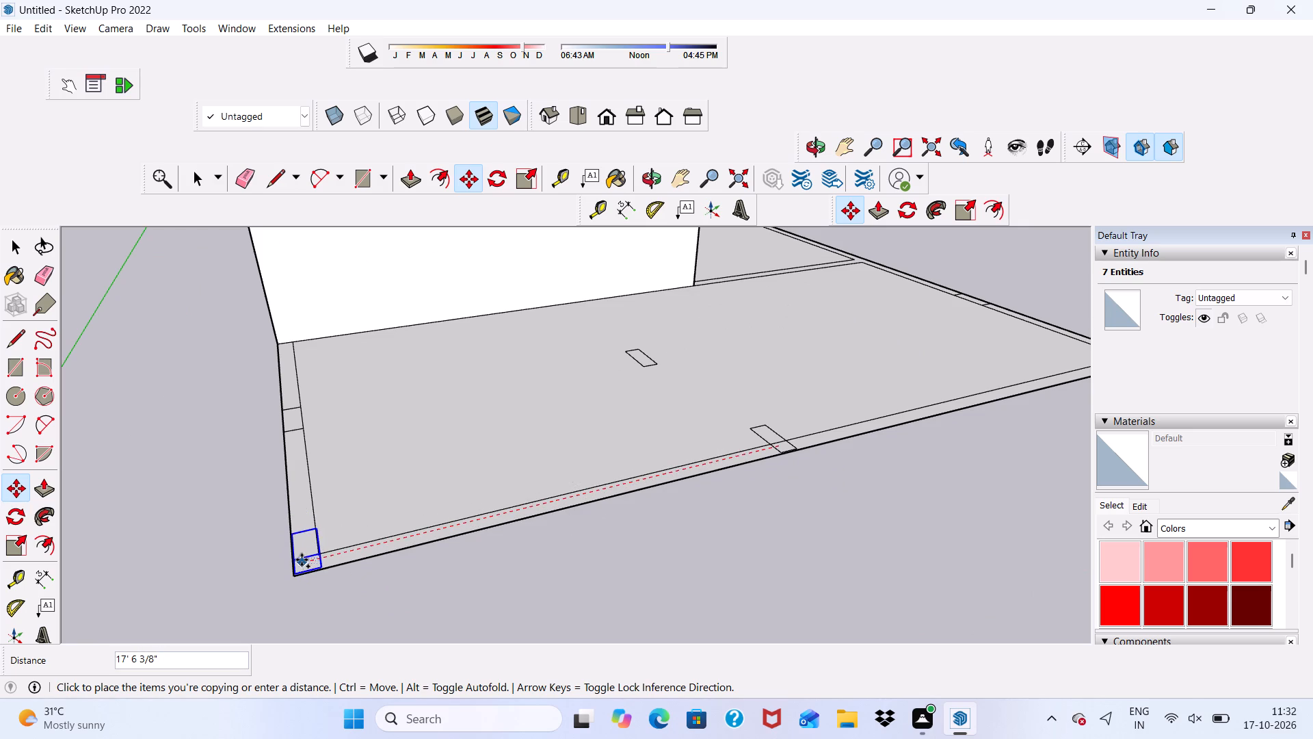
{"action": "left_click", "coordinate": [302, 560]}
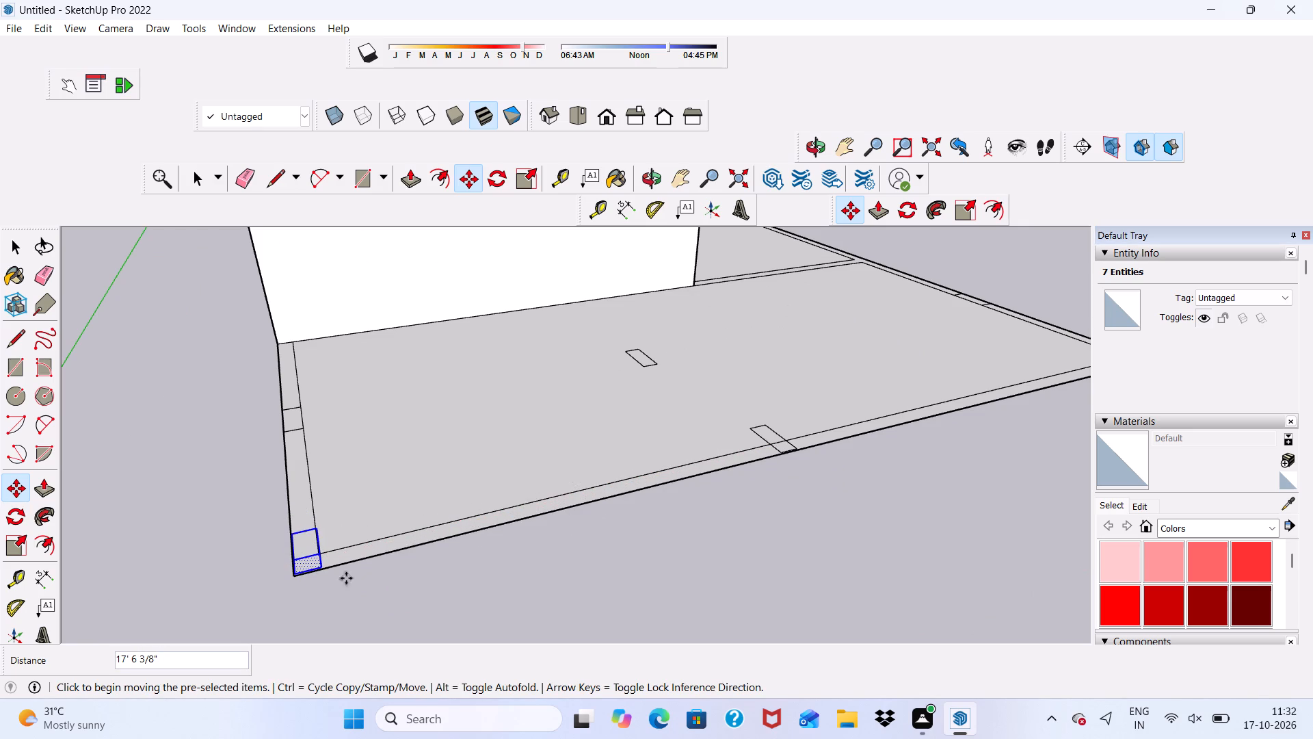
{"action": "key", "text": "space"}
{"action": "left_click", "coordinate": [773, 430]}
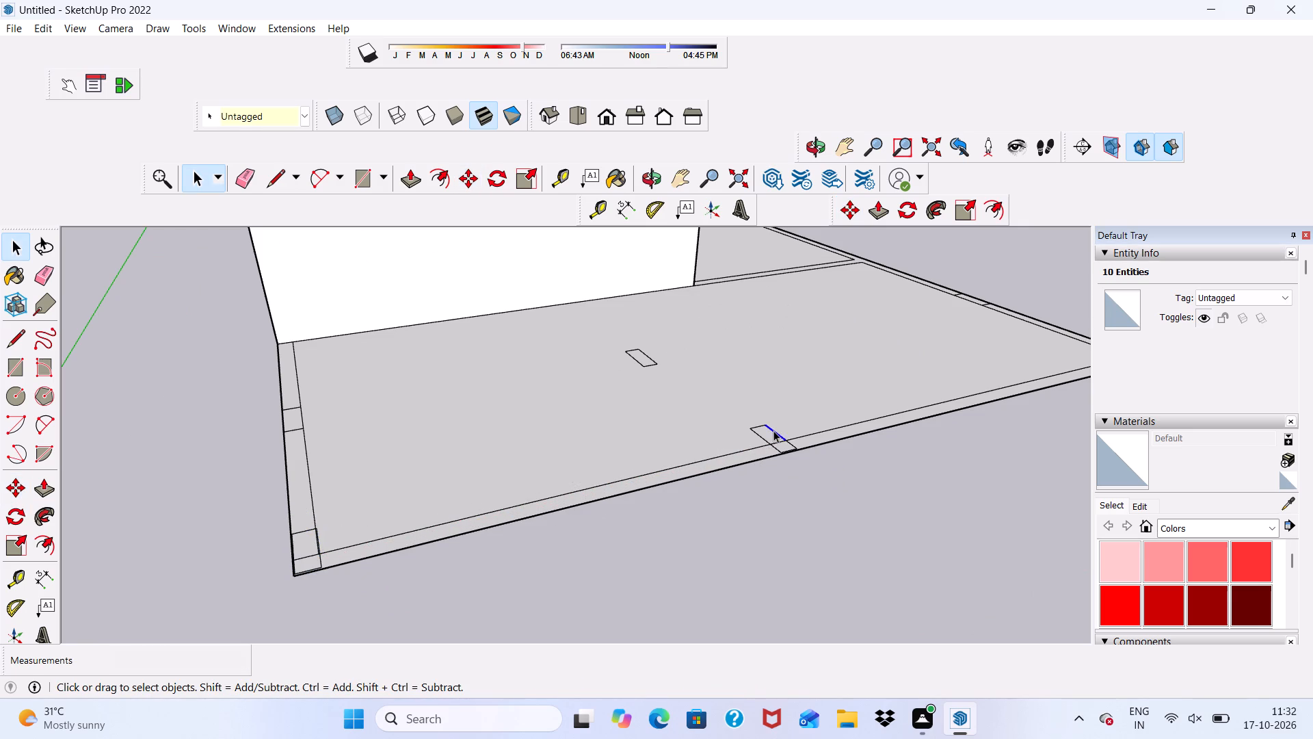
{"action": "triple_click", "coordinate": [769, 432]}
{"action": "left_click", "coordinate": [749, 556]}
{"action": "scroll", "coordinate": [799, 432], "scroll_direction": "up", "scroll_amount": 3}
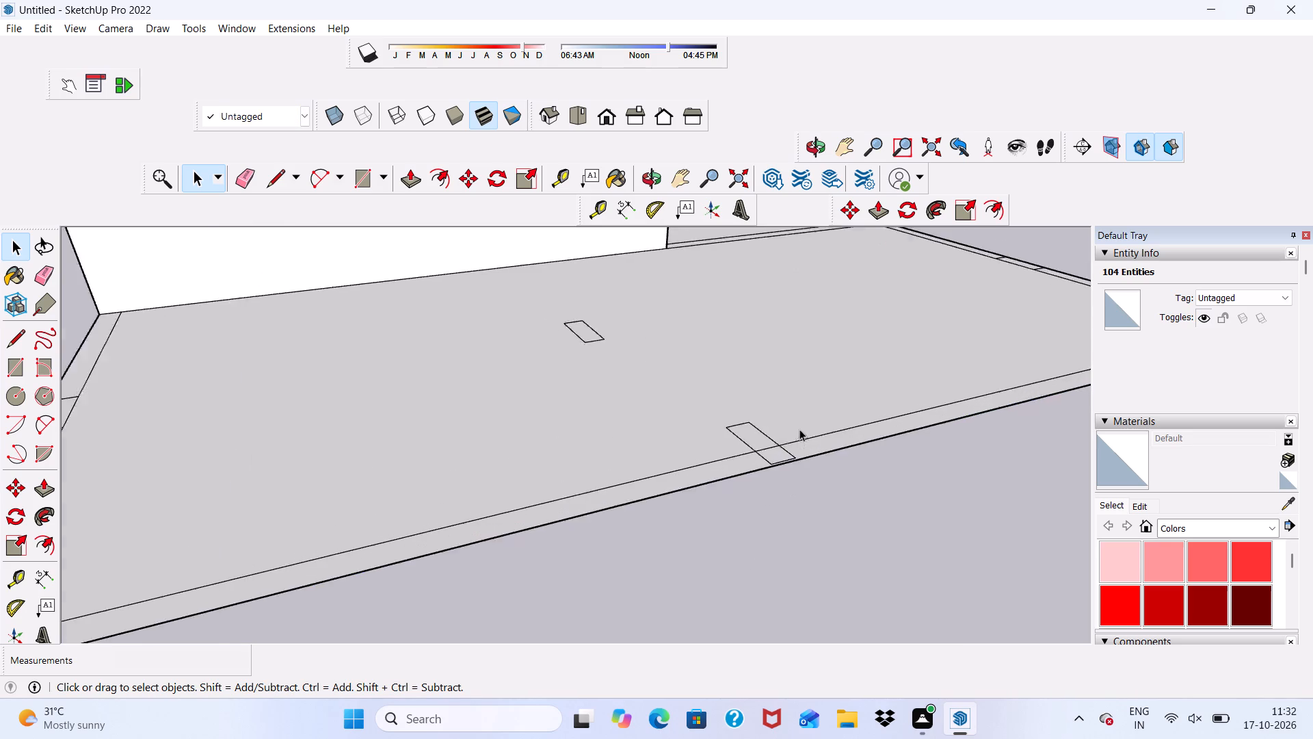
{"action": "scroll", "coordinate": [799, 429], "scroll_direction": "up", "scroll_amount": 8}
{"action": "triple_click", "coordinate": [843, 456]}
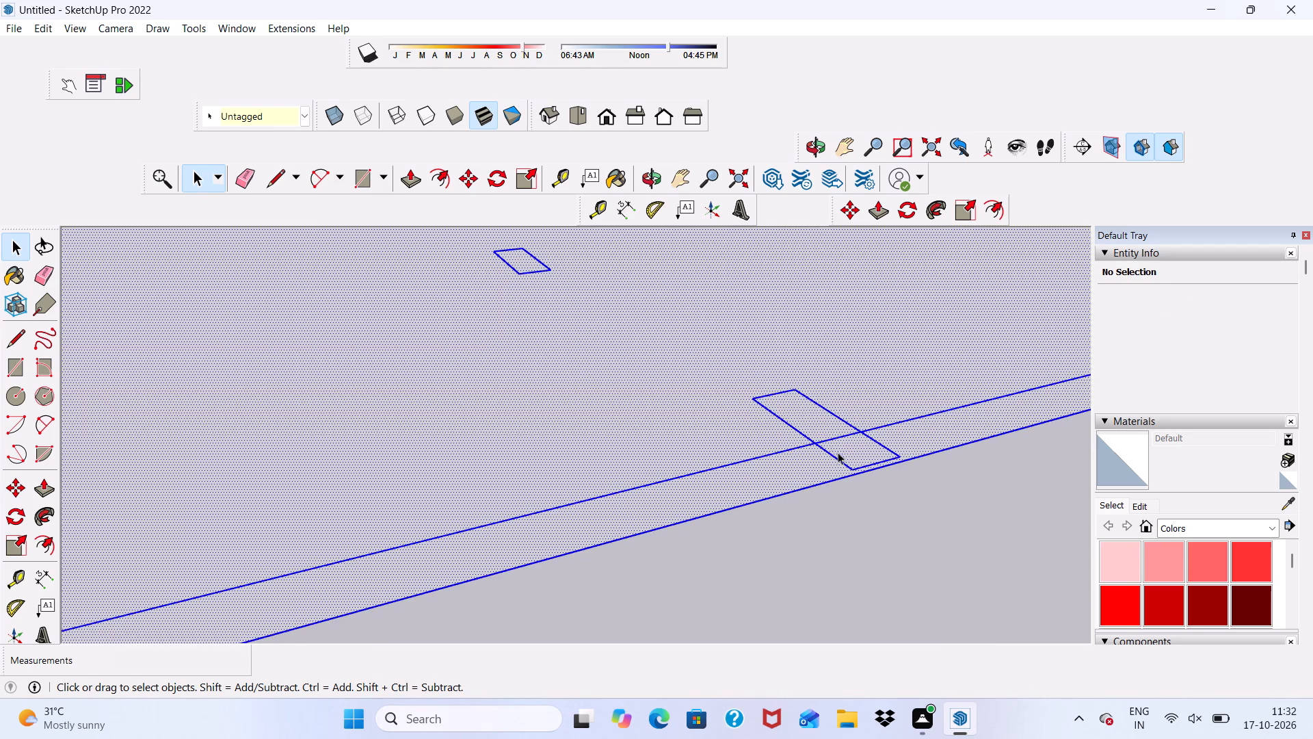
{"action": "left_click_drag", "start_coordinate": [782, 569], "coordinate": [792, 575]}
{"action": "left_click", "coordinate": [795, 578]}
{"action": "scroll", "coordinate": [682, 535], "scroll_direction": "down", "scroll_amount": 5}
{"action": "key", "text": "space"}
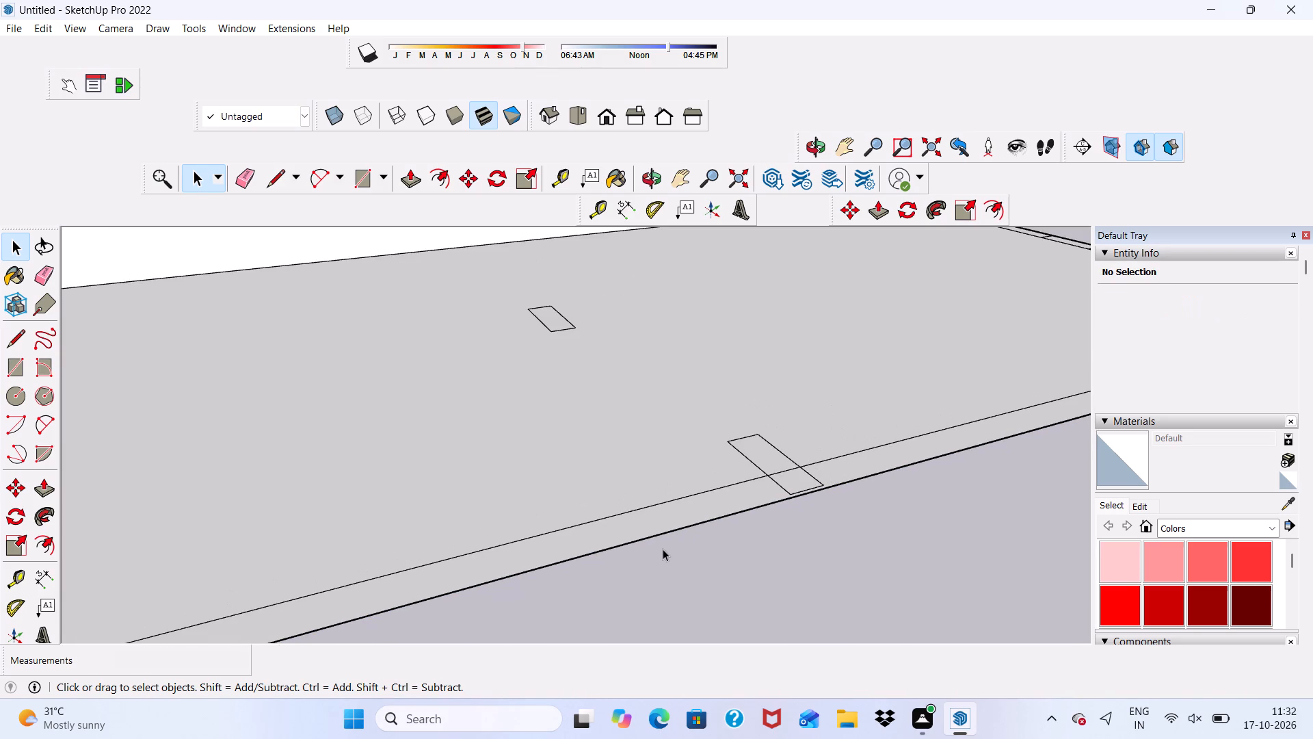
Push/Pull the middle column rectangle on the outer wall strip nearest the green axis up 10'.
{"action": "scroll", "coordinate": [663, 549], "scroll_direction": "down", "scroll_amount": 5}
{"action": "scroll", "coordinate": [632, 452], "scroll_direction": "down", "scroll_amount": 5}
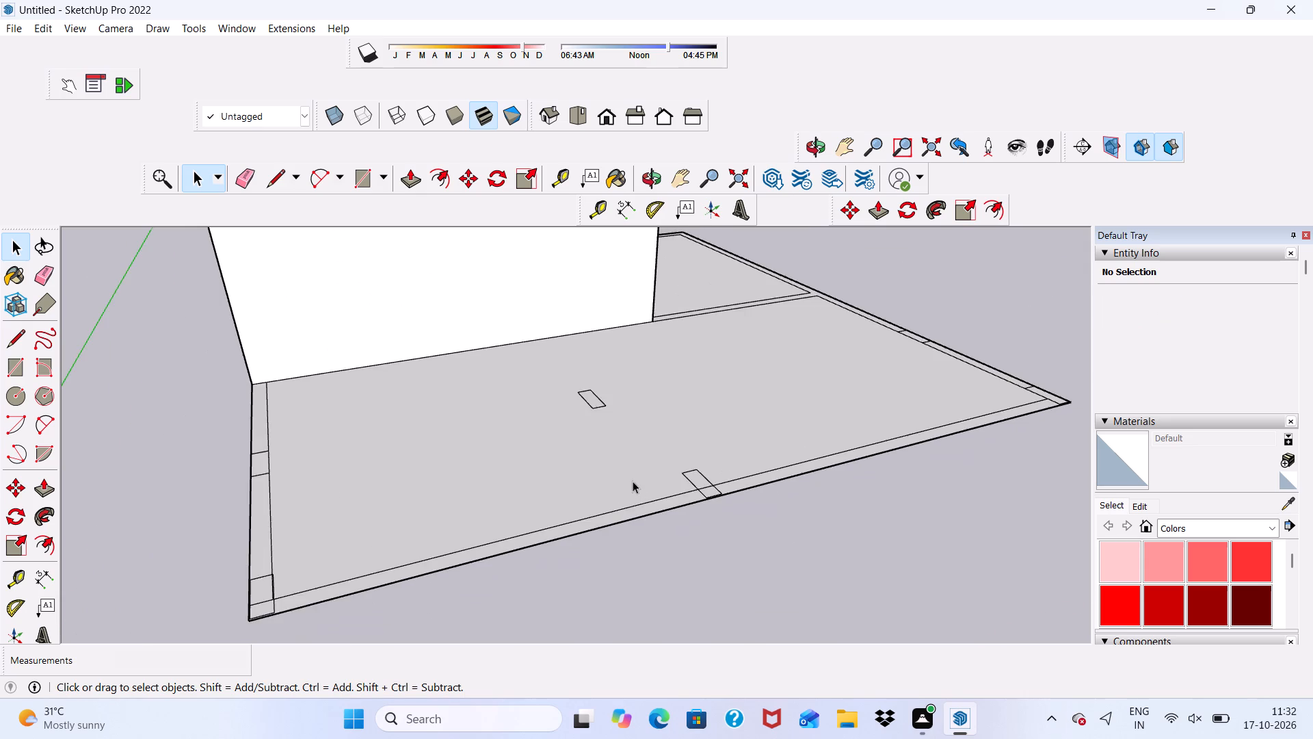
{"action": "scroll", "coordinate": [631, 481], "scroll_direction": "down", "scroll_amount": 4}
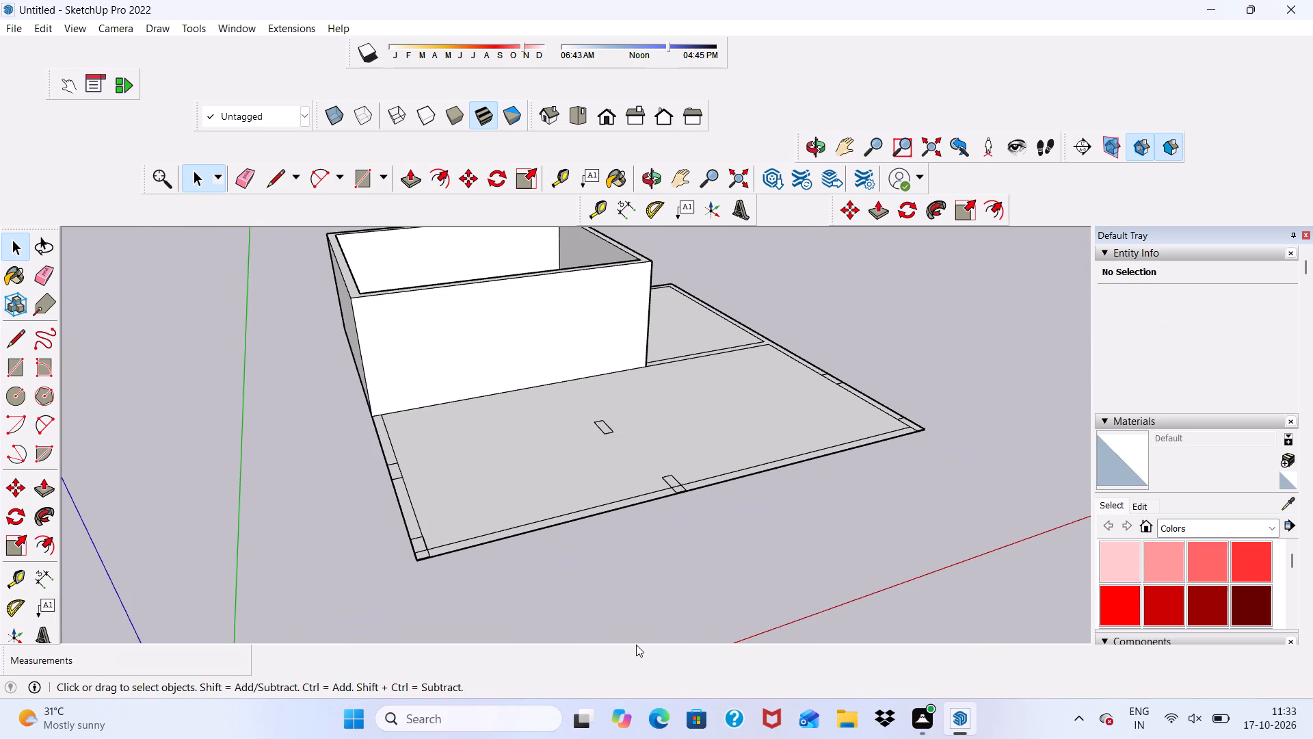
{"action": "scroll", "coordinate": [14, 738], "scroll_direction": "down", "scroll_amount": 1}
{"action": "left_click", "coordinate": [406, 172]}
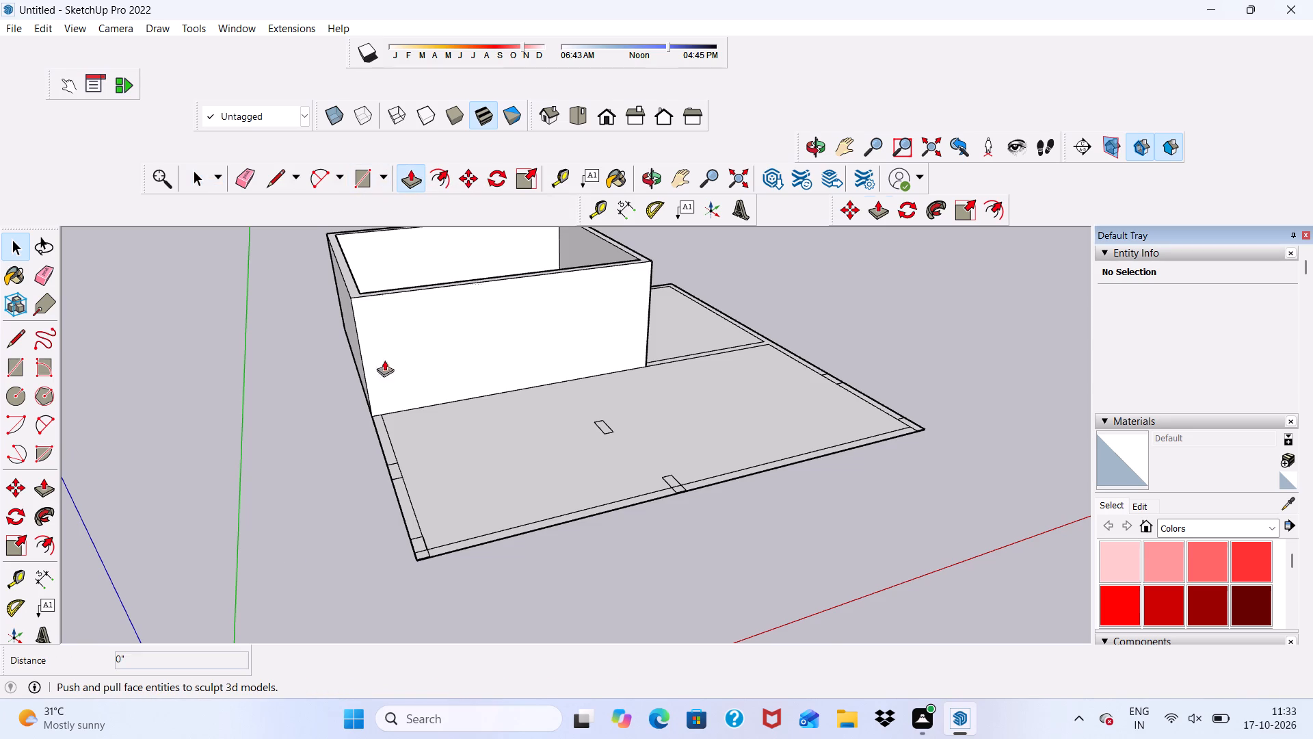
{"action": "scroll", "coordinate": [293, 555], "scroll_direction": "up", "scroll_amount": 4}
{"action": "scroll", "coordinate": [429, 445], "scroll_direction": "up", "scroll_amount": 4}
{"action": "left_click", "coordinate": [428, 443]}
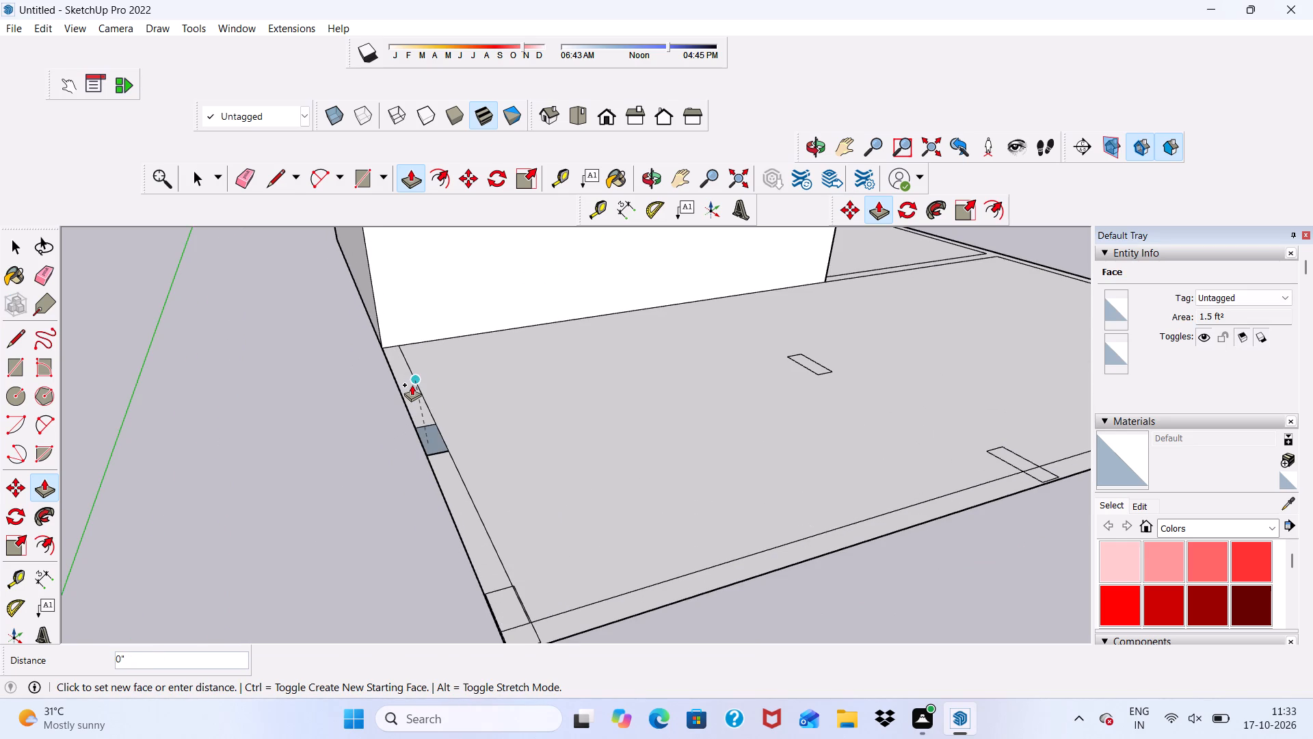
{"action": "type", "text": "10'"}
{"action": "key", "text": "Return"}
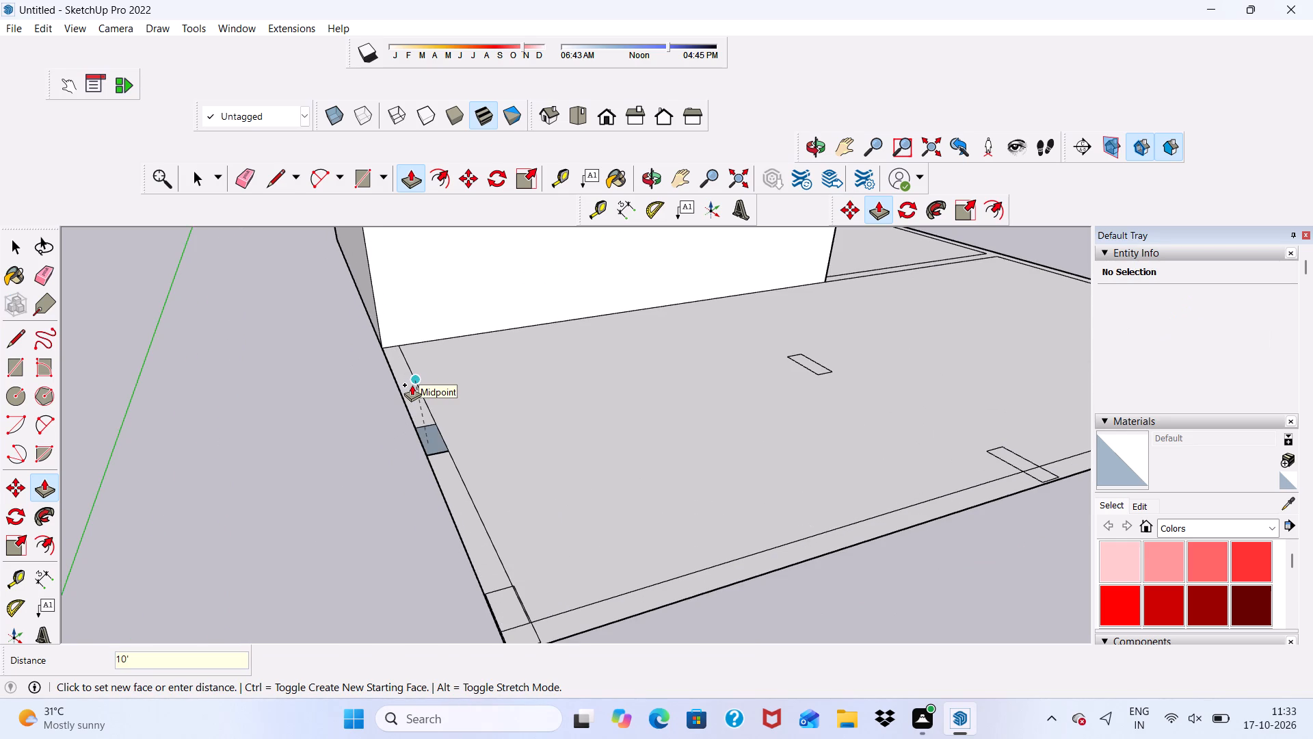
Push/Pull the column rectangle in the middle of the unraised floor up 10'.
{"action": "scroll", "coordinate": [389, 396], "scroll_direction": "down", "scroll_amount": 12}
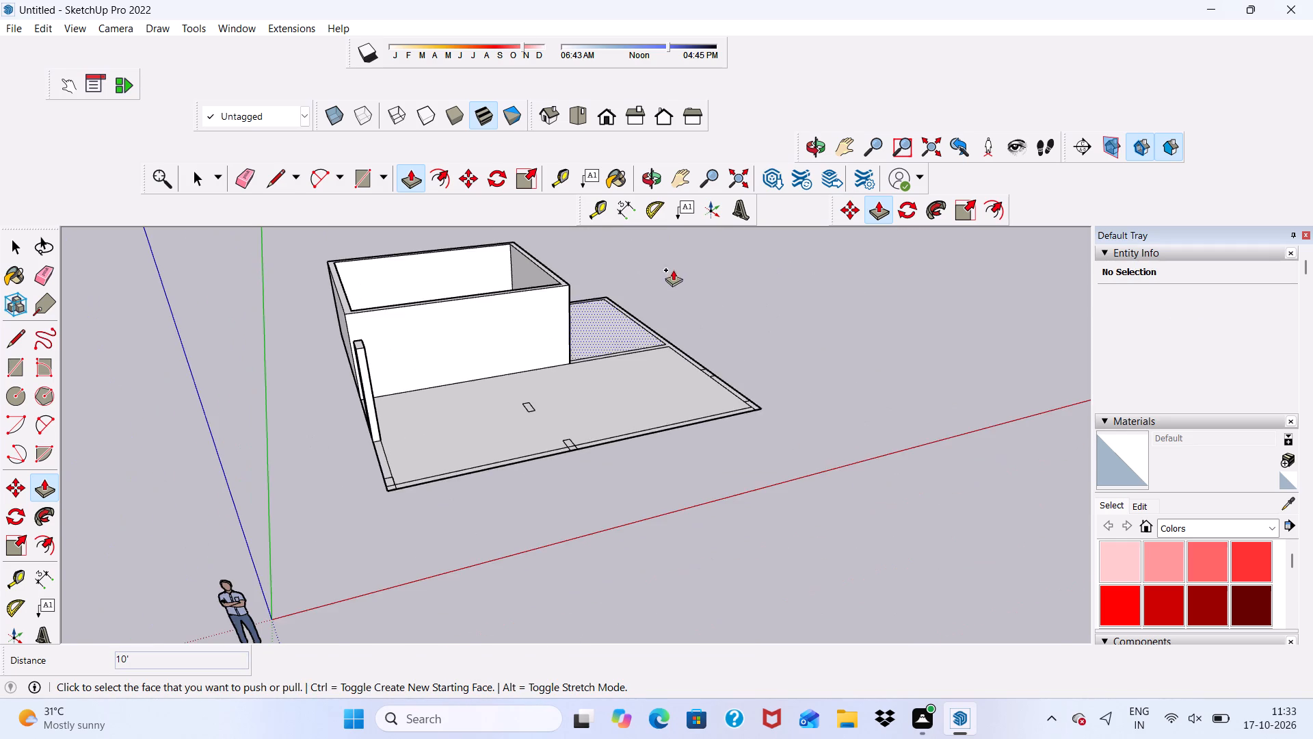
{"action": "scroll", "coordinate": [620, 320], "scroll_direction": "up", "scroll_amount": 5}
{"action": "scroll", "coordinate": [488, 478], "scroll_direction": "up", "scroll_amount": 4}
{"action": "left_click", "coordinate": [402, 520]}
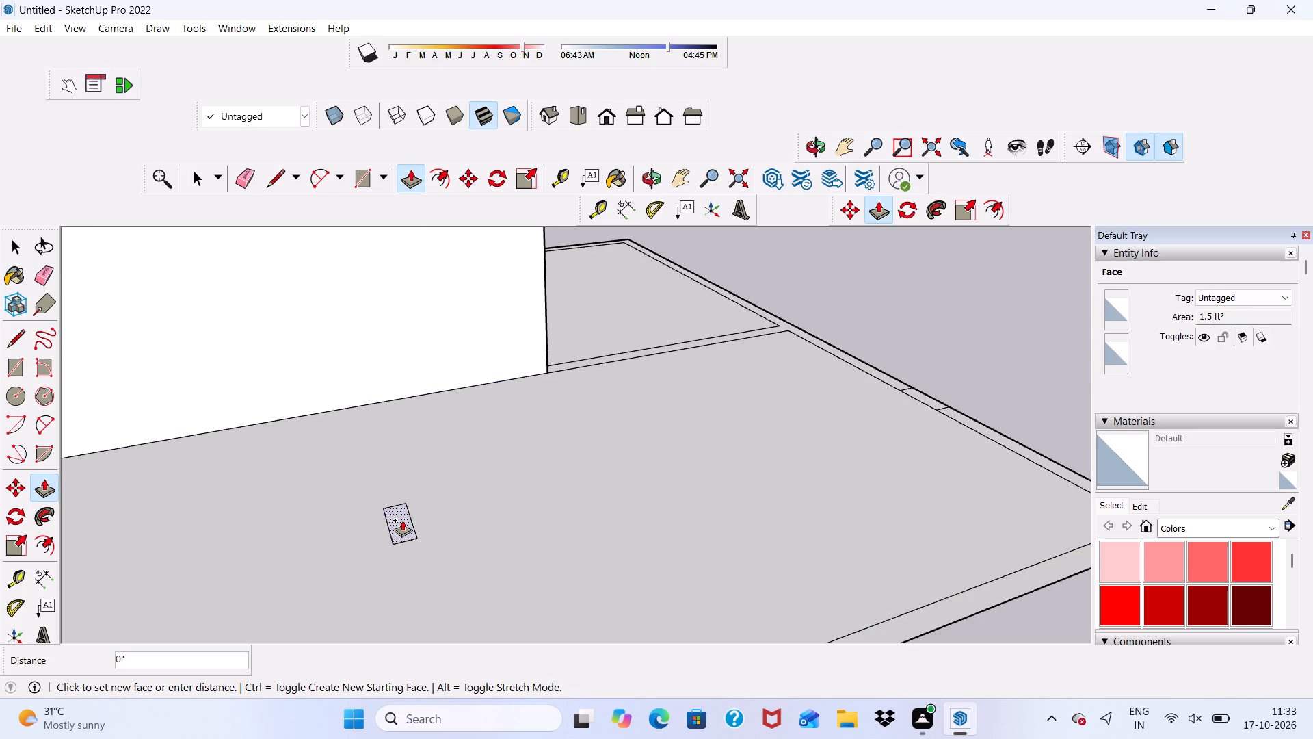
{"action": "type", "text": "10'"}
{"action": "key", "text": "Return"}
Push/Pull the middle column rectangle on the outer wall strip farthest from the green axis up 10'.
{"action": "scroll", "coordinate": [386, 385], "scroll_direction": "down", "scroll_amount": 14}
{"action": "scroll", "coordinate": [701, 430], "scroll_direction": "up", "scroll_amount": 4}
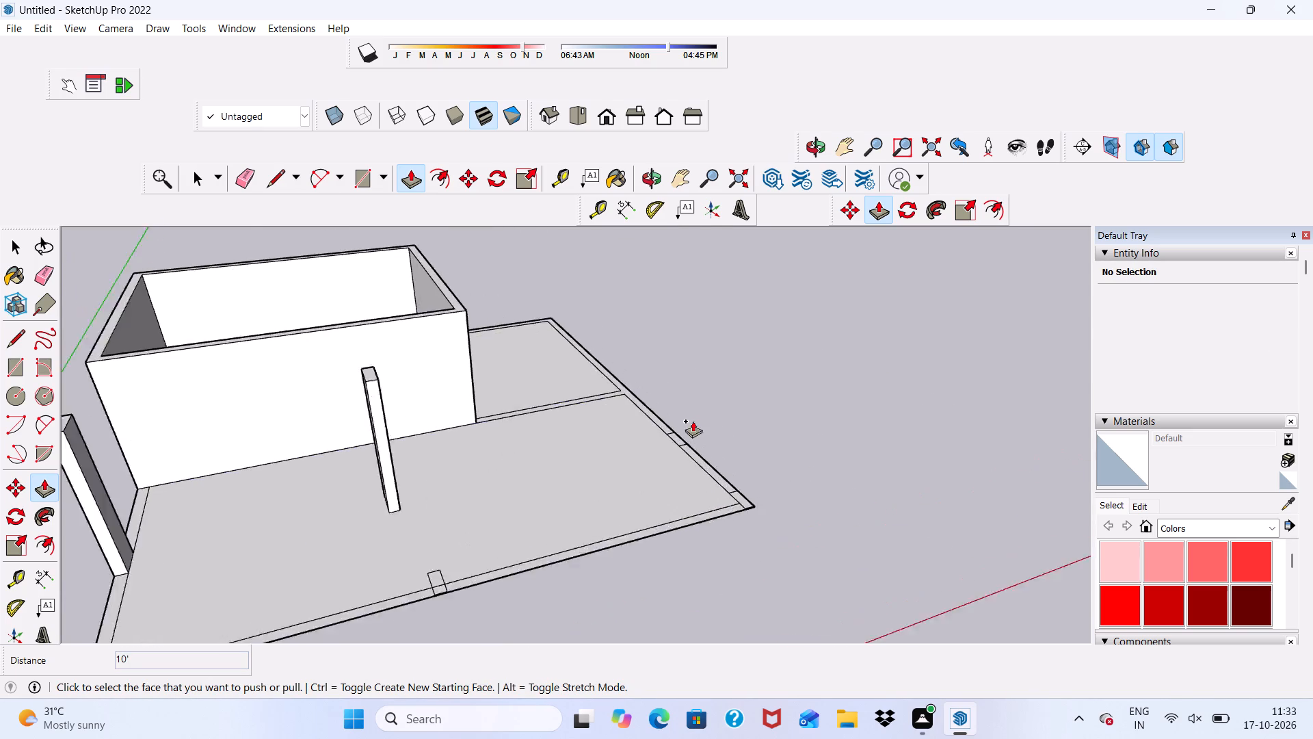
{"action": "scroll", "coordinate": [693, 421], "scroll_direction": "up", "scroll_amount": 15}
{"action": "left_click", "coordinate": [647, 476]}
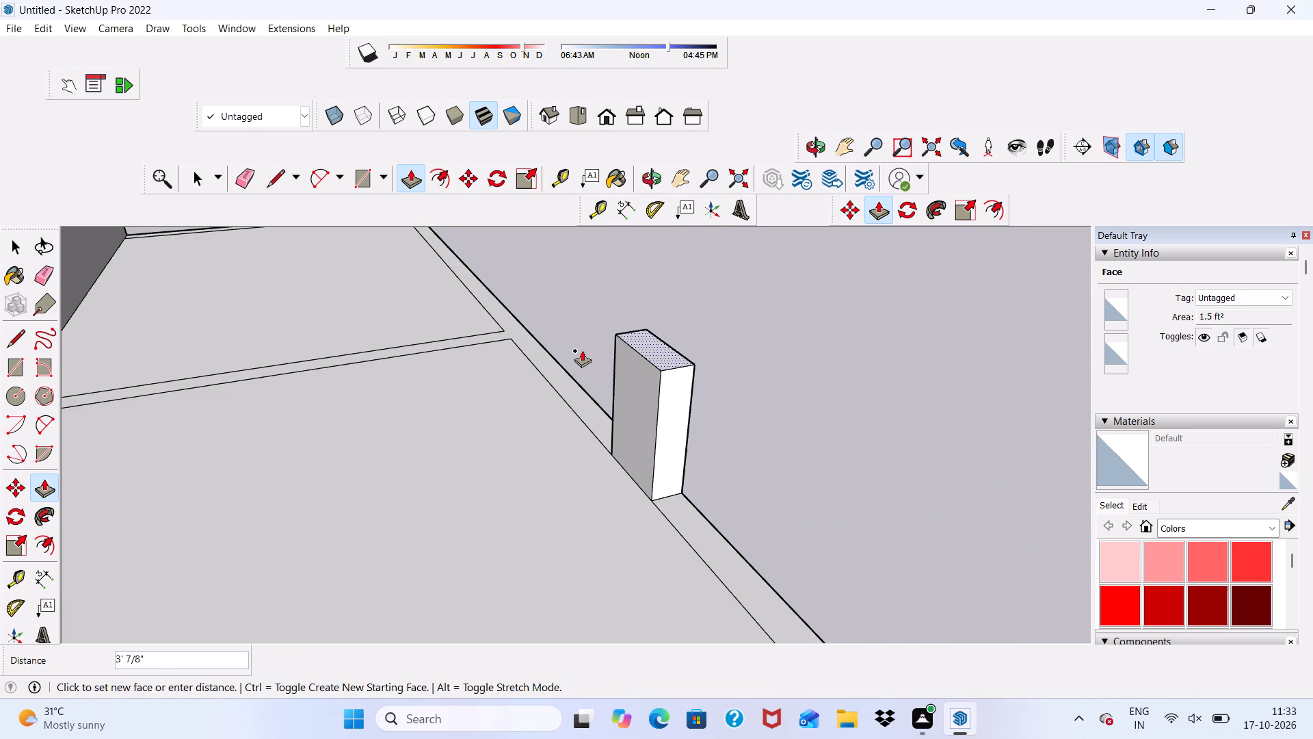
{"action": "type", "text": "10'"}
{"action": "key", "text": "Return"}
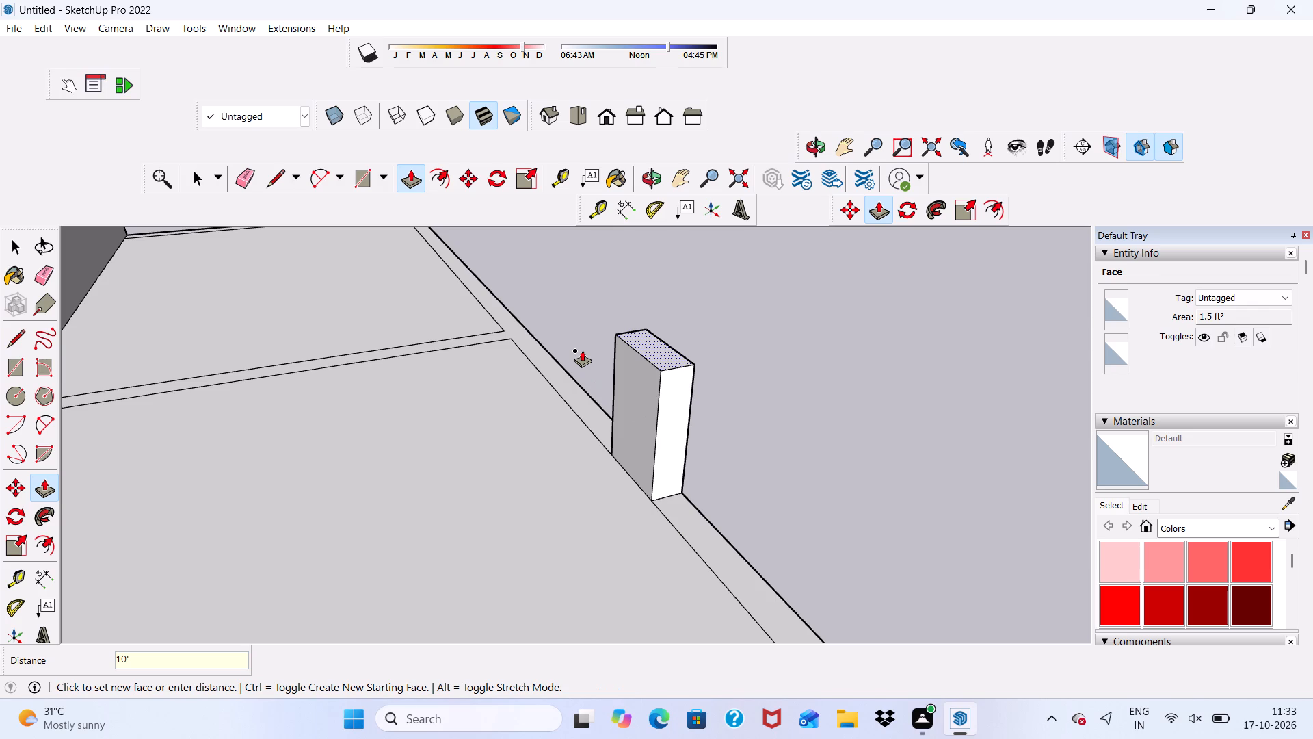
Push/Pull the inner part of the column rectangle at the front corner nearest the green axis up 10'.
{"action": "scroll", "coordinate": [583, 351], "scroll_direction": "down", "scroll_amount": 20}
{"action": "scroll", "coordinate": [583, 351], "scroll_direction": "down", "scroll_amount": 1}
{"action": "scroll", "coordinate": [397, 446], "scroll_direction": "up", "scroll_amount": 8}
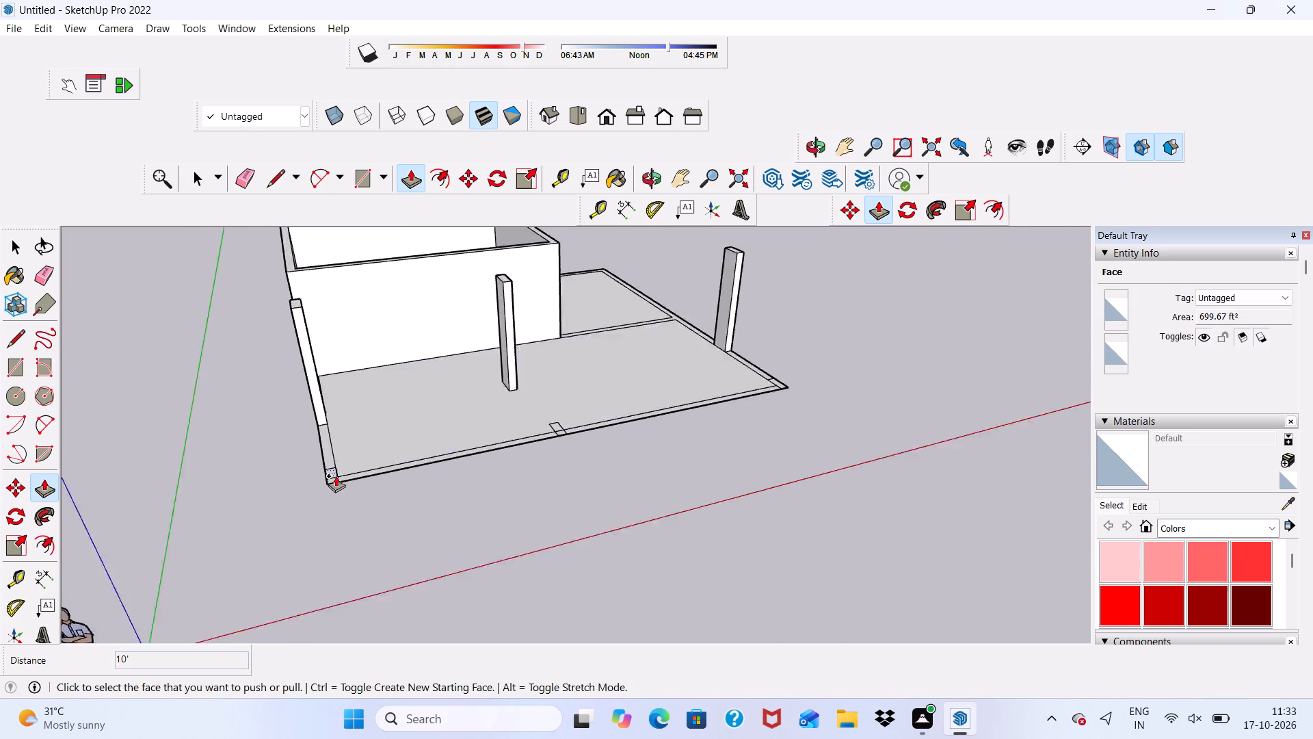
{"action": "scroll", "coordinate": [336, 476], "scroll_direction": "up", "scroll_amount": 9}
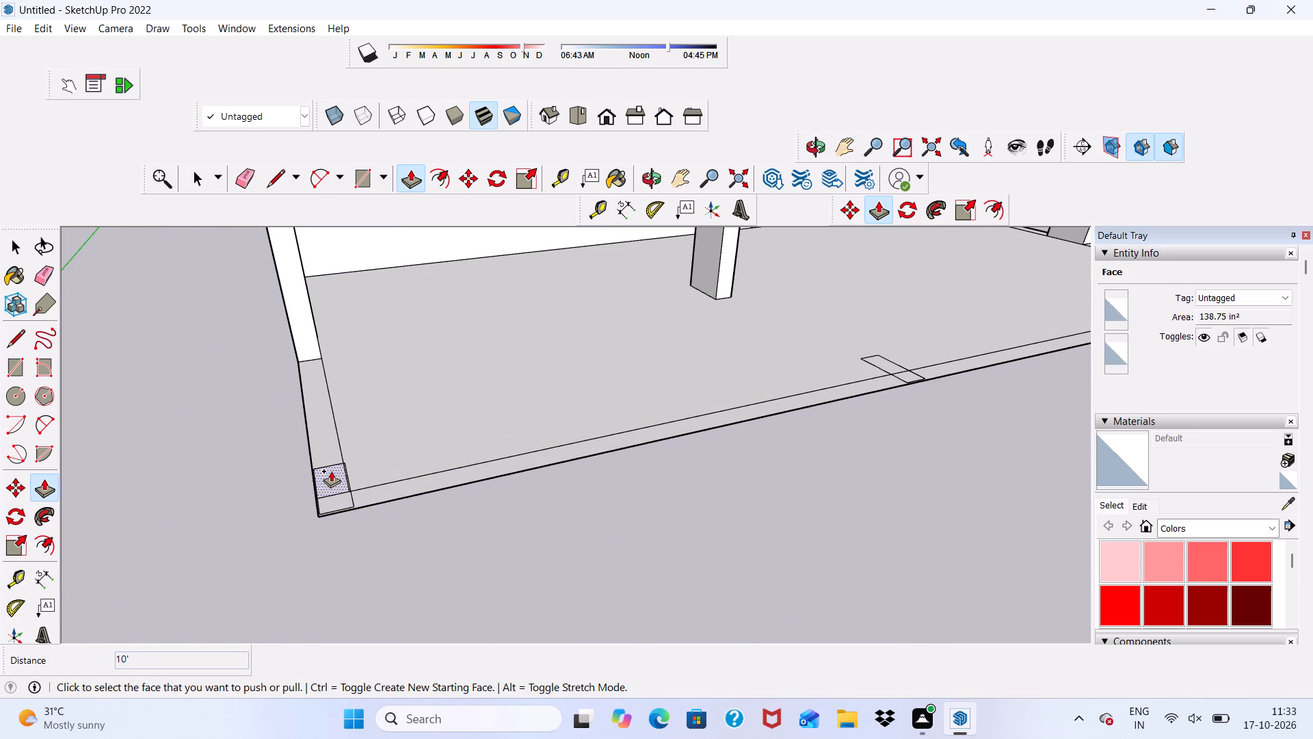
{"action": "left_click", "coordinate": [331, 471]}
{"action": "type", "text": "10'"}
{"action": "key", "text": "Return"}
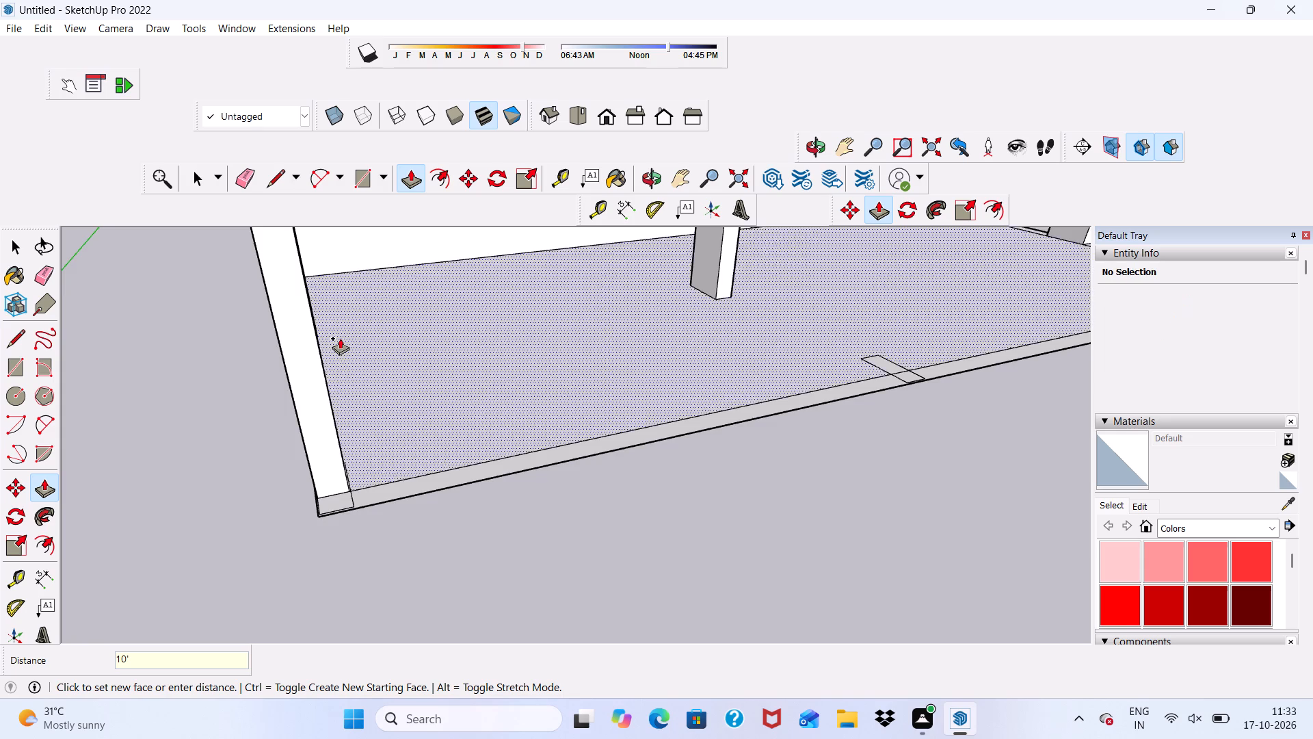
Push/Pull the floor-side part of the column rectangle at the middle of the front outer wall strip up 10'.
{"action": "scroll", "coordinate": [340, 338], "scroll_direction": "up", "scroll_amount": 2}
{"action": "scroll", "coordinate": [341, 341], "scroll_direction": "down", "scroll_amount": 8}
{"action": "scroll", "coordinate": [659, 350], "scroll_direction": "up", "scroll_amount": 12}
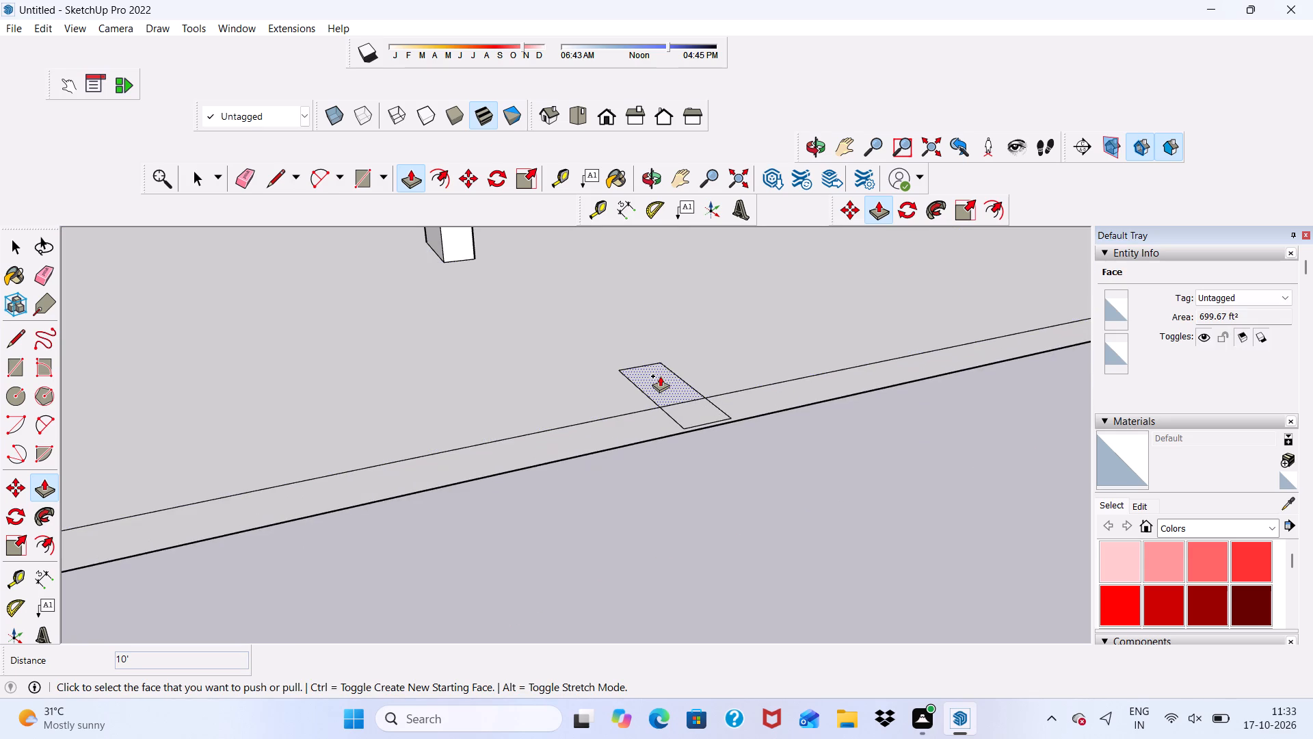
{"action": "left_click", "coordinate": [660, 376]}
{"action": "type", "text": "10'"}
{"action": "key", "text": "Return"}
Push/Pull the column rectangle at the front corner farthest from the green axis up 10'.
{"action": "scroll", "coordinate": [613, 296], "scroll_direction": "up", "scroll_amount": 2}
{"action": "scroll", "coordinate": [604, 320], "scroll_direction": "down", "scroll_amount": 19}
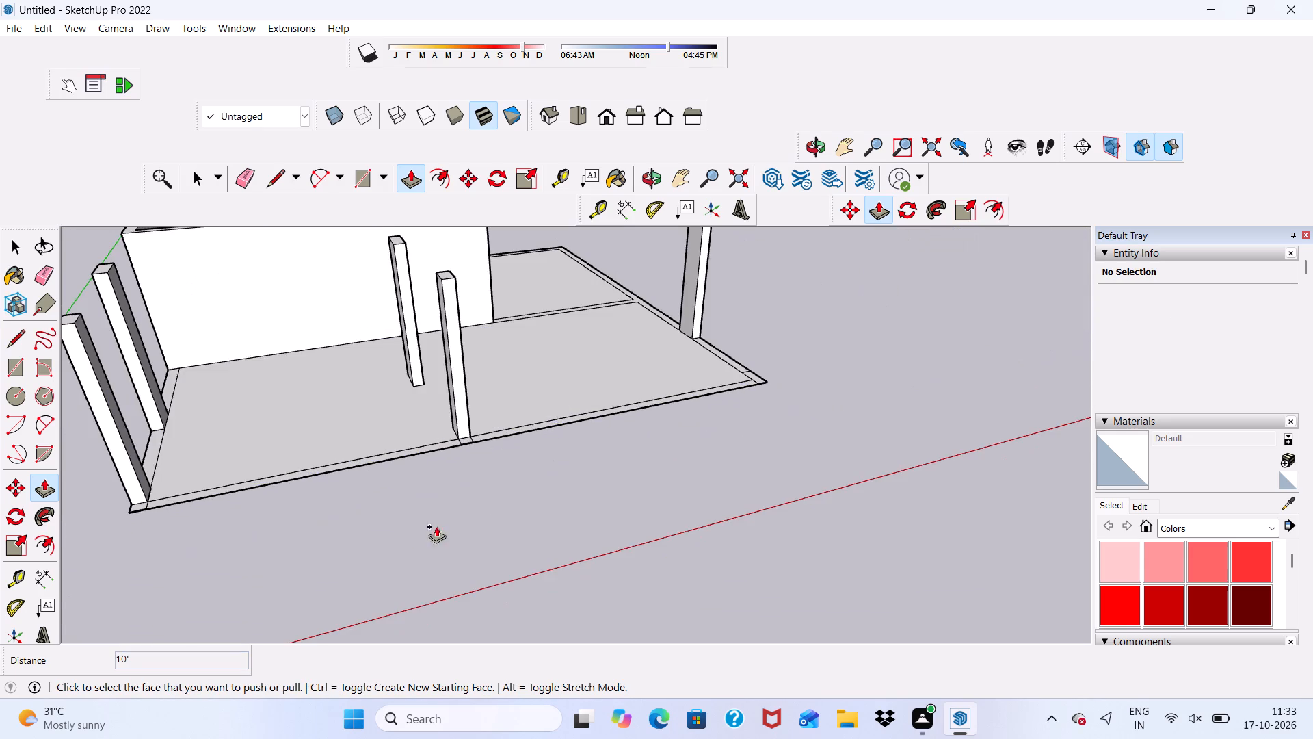
{"action": "scroll", "coordinate": [878, 334], "scroll_direction": "up", "scroll_amount": 12}
{"action": "scroll", "coordinate": [641, 416], "scroll_direction": "up", "scroll_amount": 5}
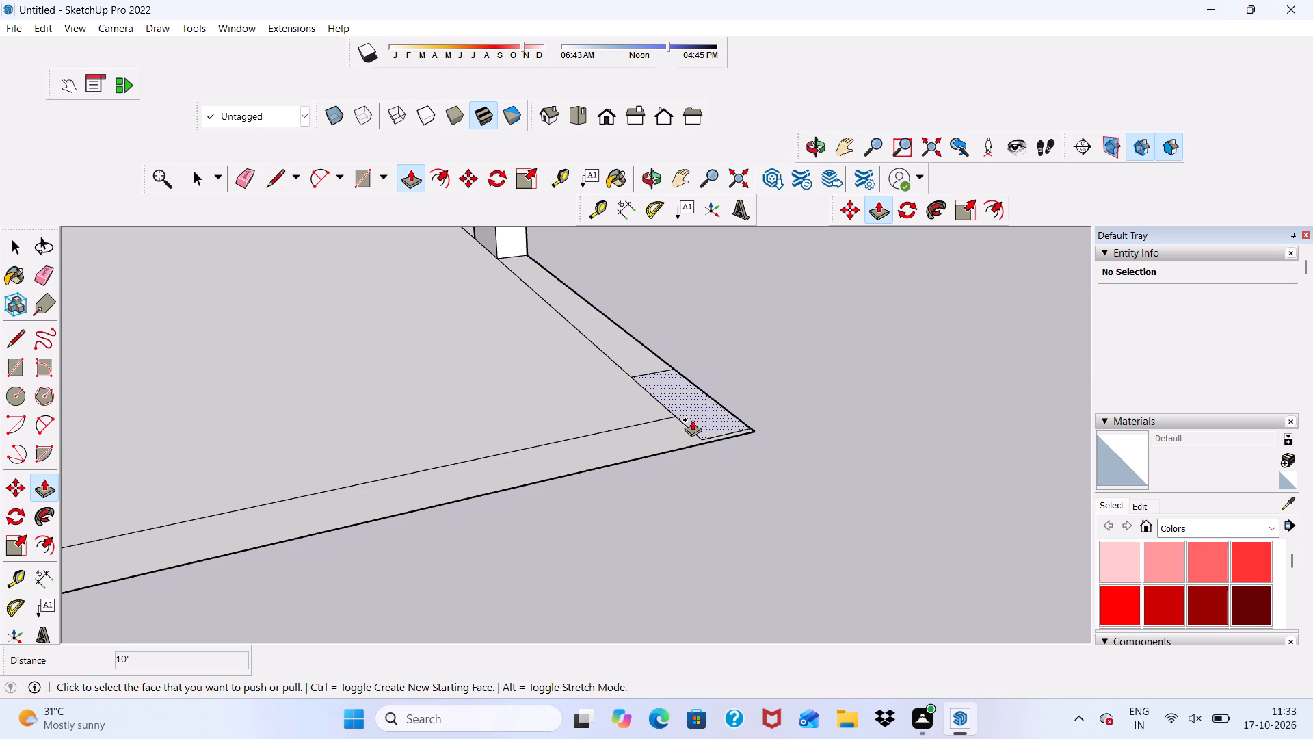
{"action": "left_click", "coordinate": [695, 411]}
{"action": "type", "text": "10'"}
{"action": "key", "text": "Return"}
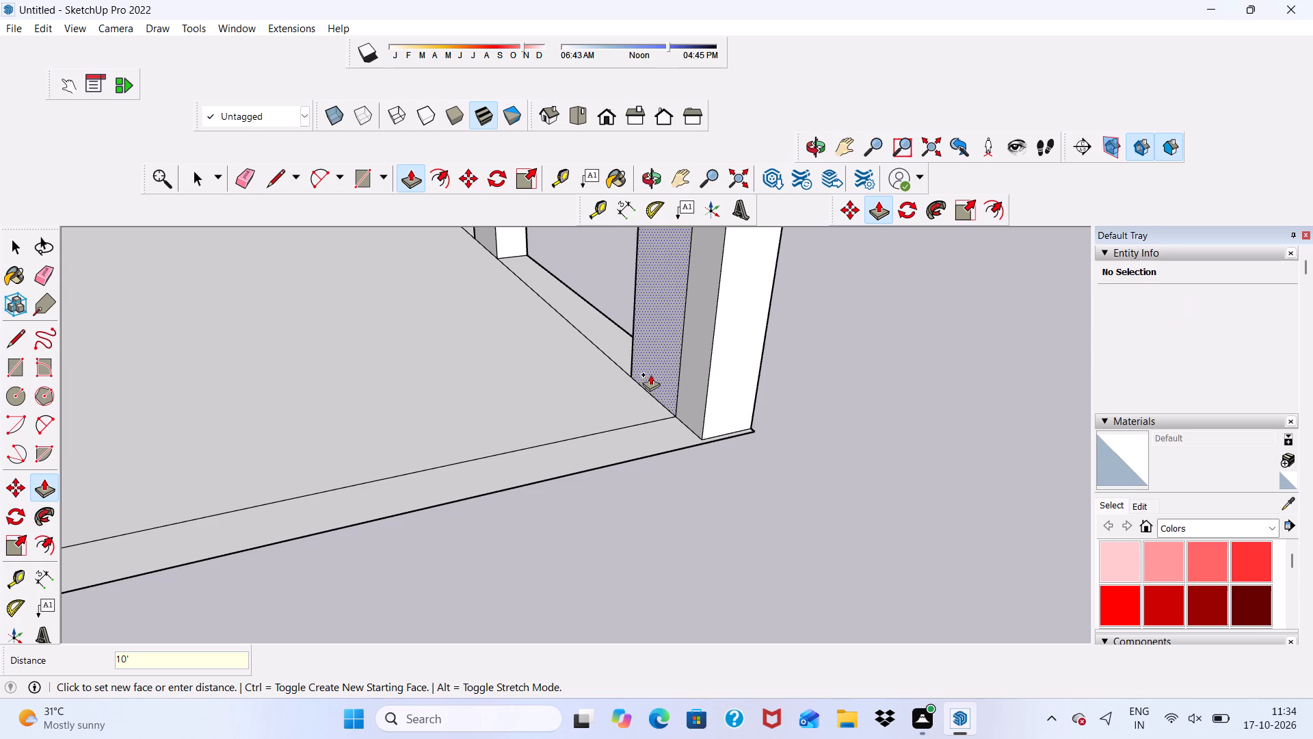
Erase the extra vertical line on the inner face of the corner column farthest from the green axis.
{"action": "scroll", "coordinate": [589, 353], "scroll_direction": "down", "scroll_amount": 1}
{"action": "key", "text": "space"}
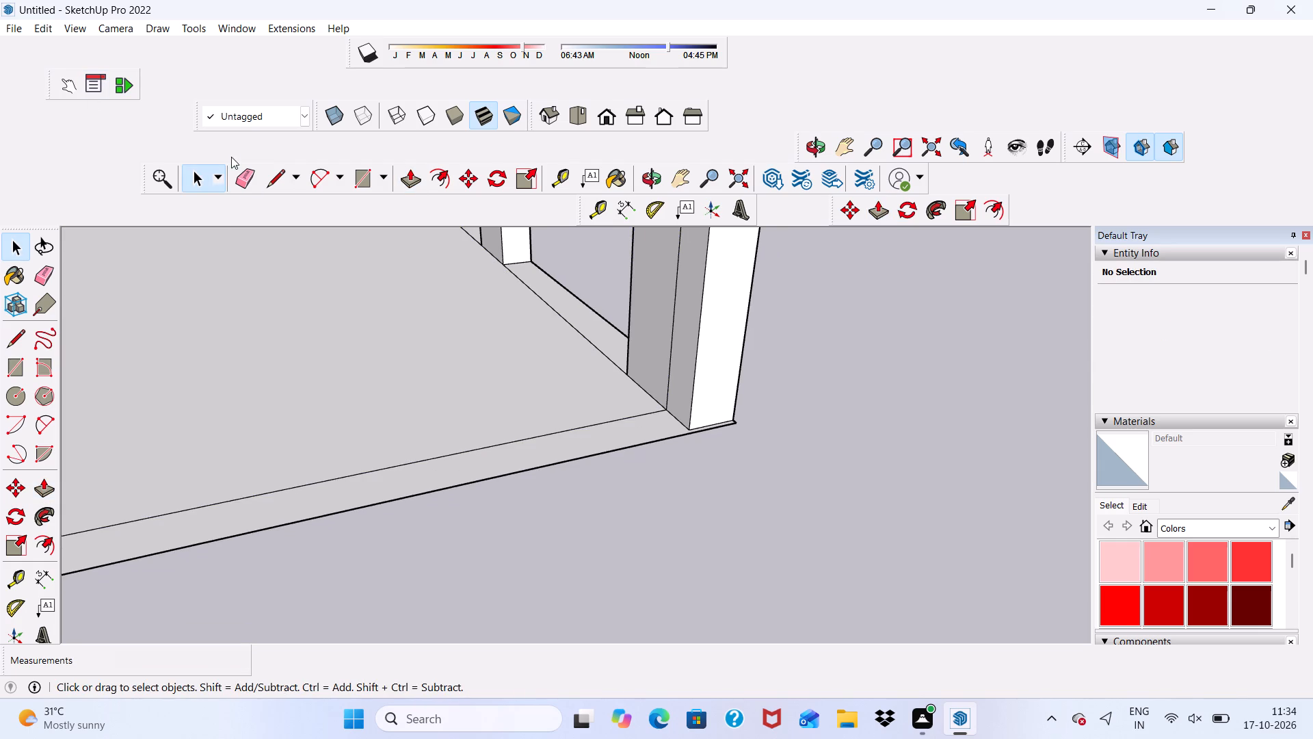
{"action": "left_click", "coordinate": [243, 170]}
{"action": "scroll", "coordinate": [264, 235], "scroll_direction": "down", "scroll_amount": 9}
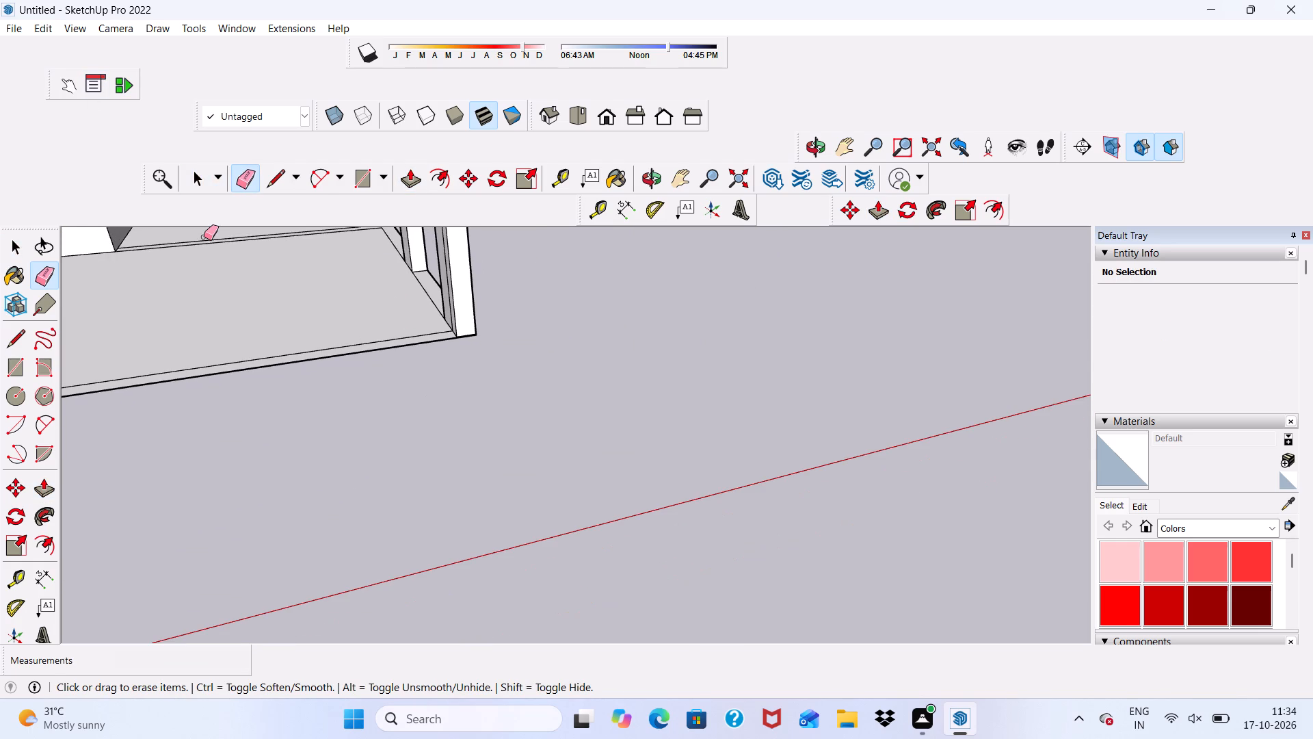
{"action": "scroll", "coordinate": [250, 300], "scroll_direction": "up", "scroll_amount": 8}
{"action": "scroll", "coordinate": [261, 306], "scroll_direction": "down", "scroll_amount": 9}
{"action": "middle_click_drag", "start_coordinate": [395, 310], "coordinate": [578, 372]}
{"action": "scroll", "coordinate": [579, 372], "scroll_direction": "up", "scroll_amount": 7}
{"action": "left_click_drag", "start_coordinate": [524, 330], "coordinate": [512, 338]}
{"action": "scroll", "coordinate": [520, 313], "scroll_direction": "down", "scroll_amount": 7}
Examine the raised columns from several sides for leftover edge lines.
{"action": "middle_click_drag", "start_coordinate": [583, 324], "coordinate": [573, 344]}
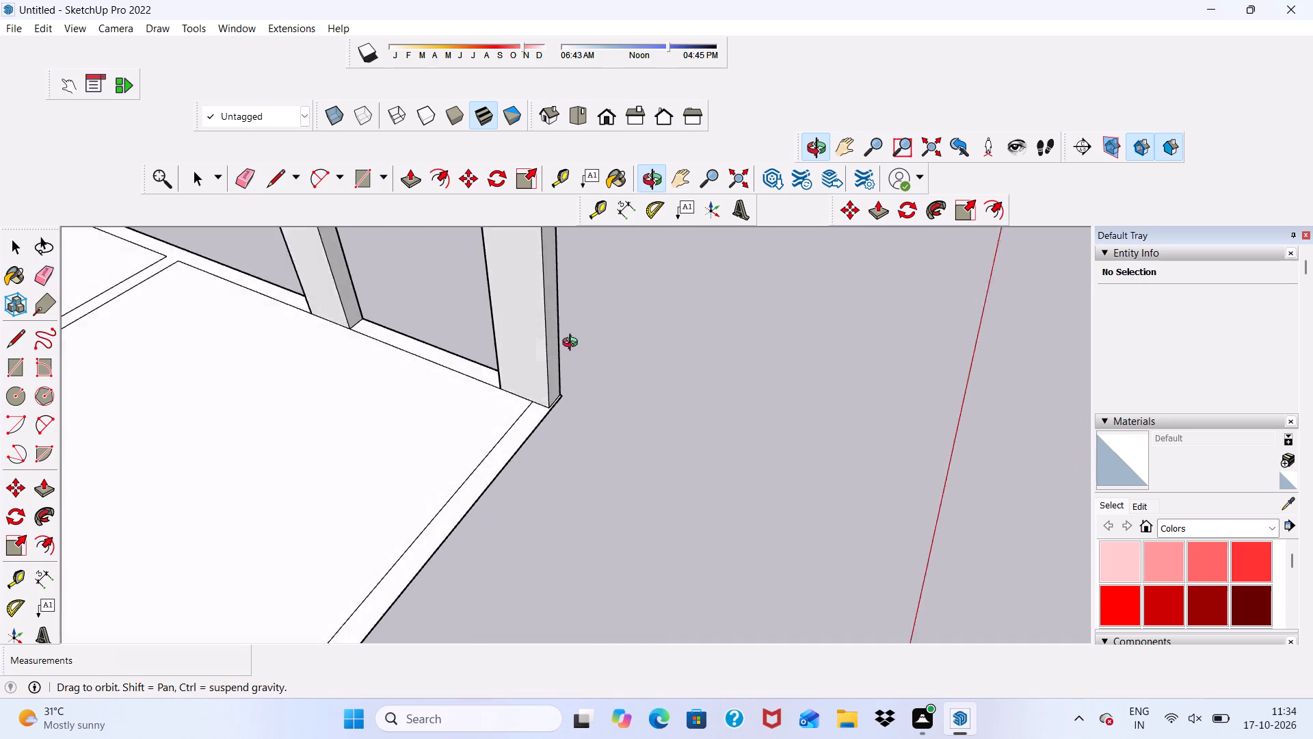
{"action": "middle_click_drag", "start_coordinate": [573, 344], "coordinate": [504, 363]}
{"action": "scroll", "coordinate": [425, 289], "scroll_direction": "down", "scroll_amount": 12}
{"action": "middle_click_drag", "start_coordinate": [583, 335], "coordinate": [332, 261]}
{"action": "scroll", "coordinate": [334, 261], "scroll_direction": "up", "scroll_amount": 2}
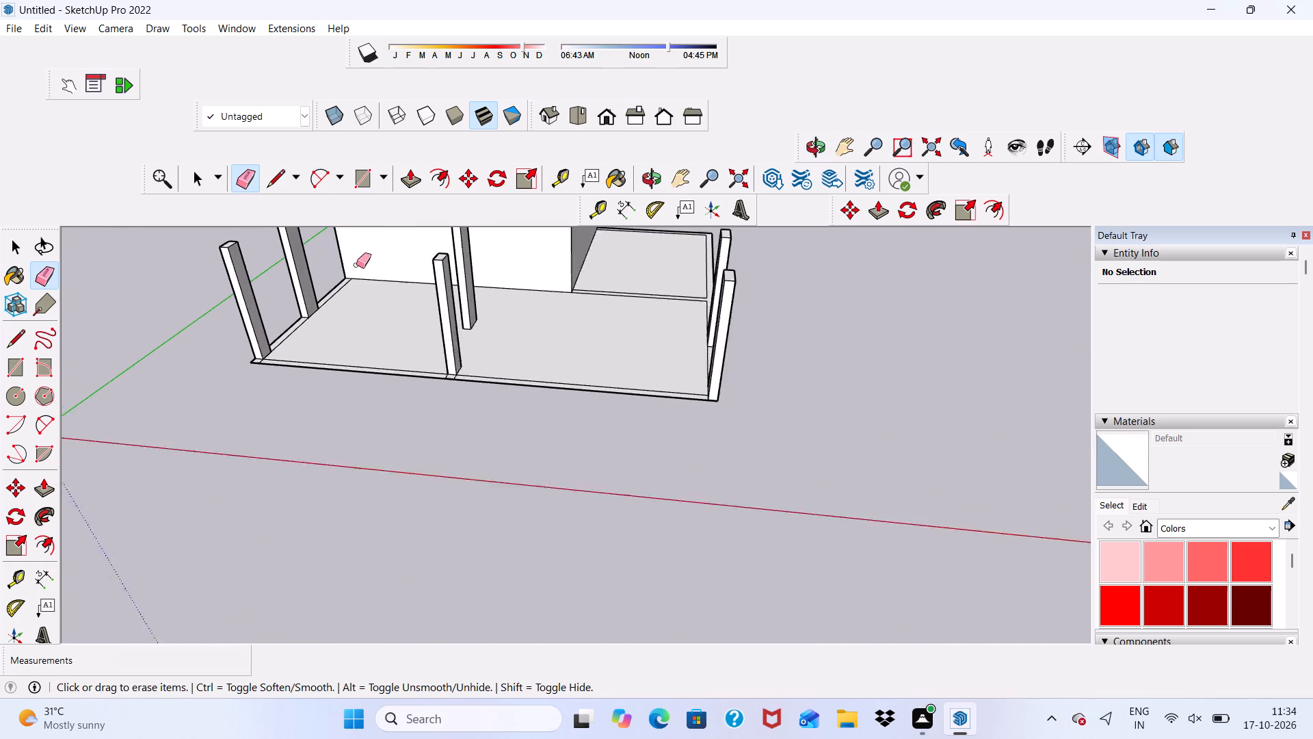
{"action": "scroll", "coordinate": [356, 265], "scroll_direction": "up", "scroll_amount": 3}
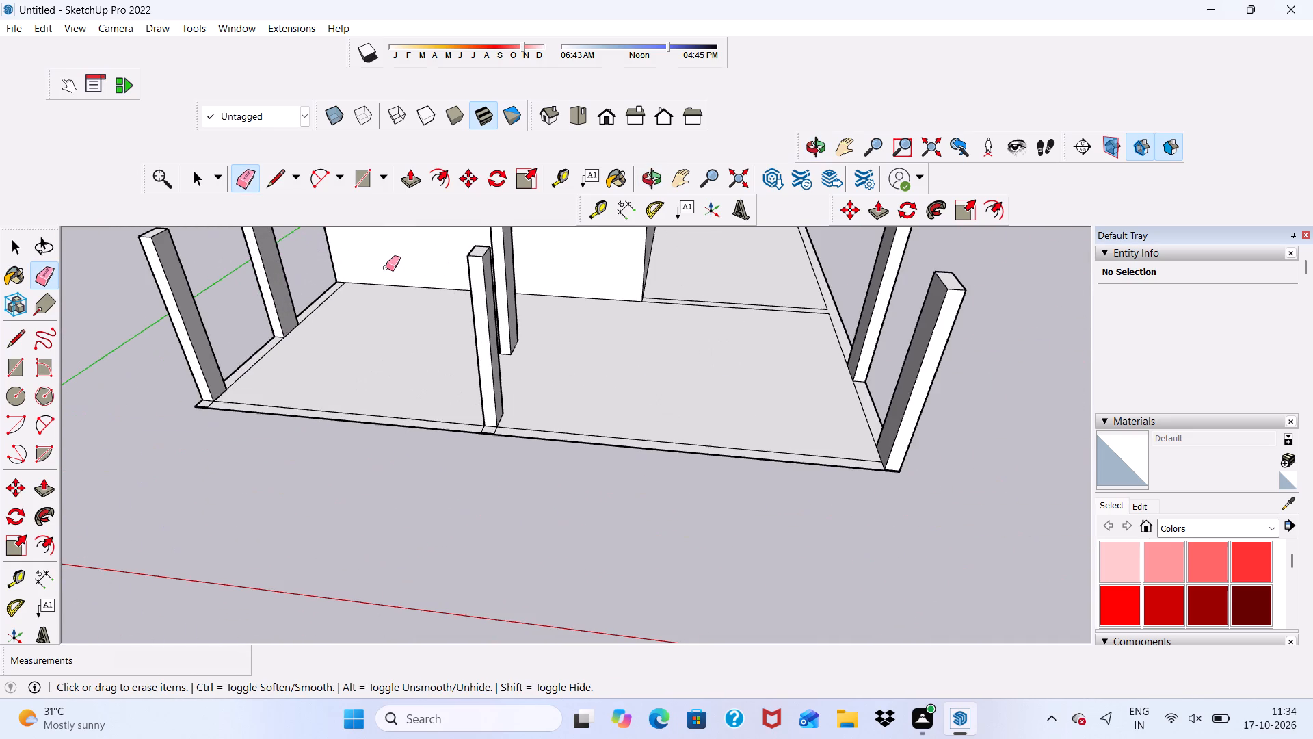
{"action": "scroll", "coordinate": [386, 268], "scroll_direction": "down", "scroll_amount": 5}
{"action": "middle_click_drag", "start_coordinate": [386, 326], "coordinate": [199, 315]}
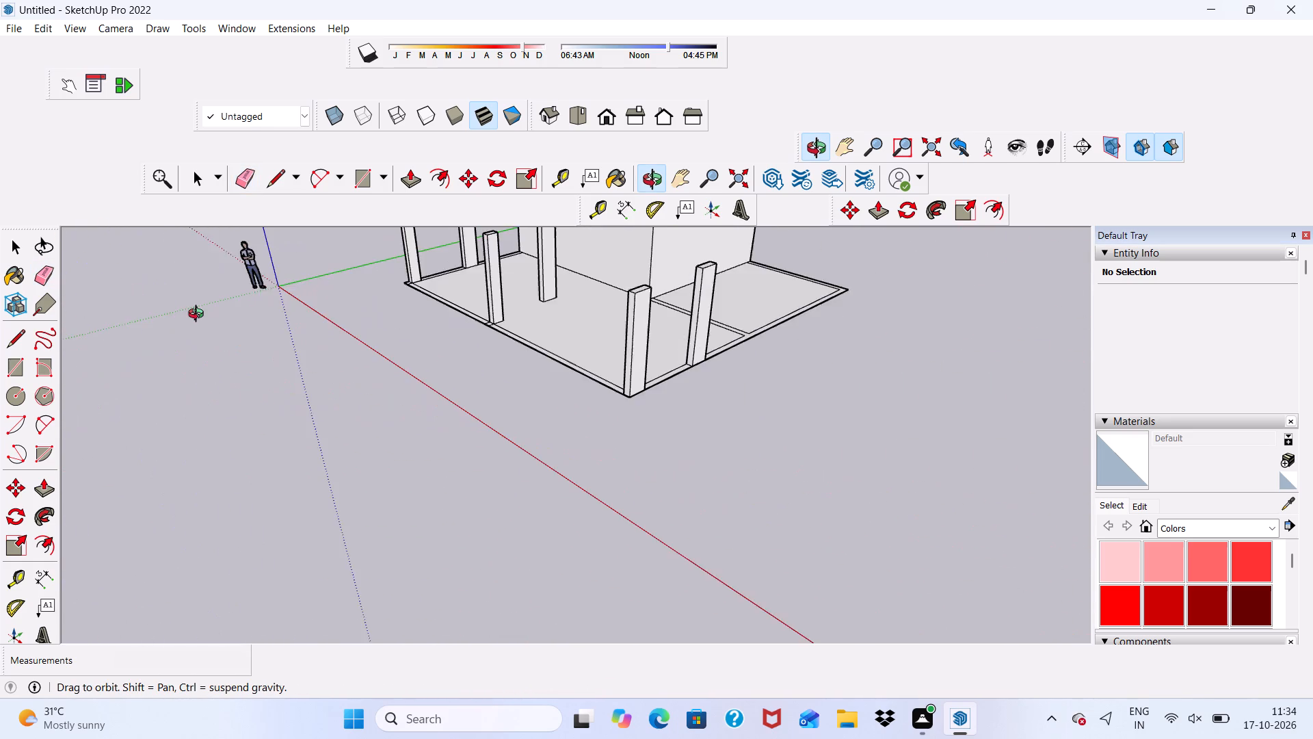
{"action": "middle_click_drag", "start_coordinate": [199, 315], "coordinate": [523, 278]}
{"action": "middle_click_drag", "start_coordinate": [167, 295], "coordinate": [447, 303]}
{"action": "scroll", "coordinate": [407, 300], "scroll_direction": "up", "scroll_amount": 3}
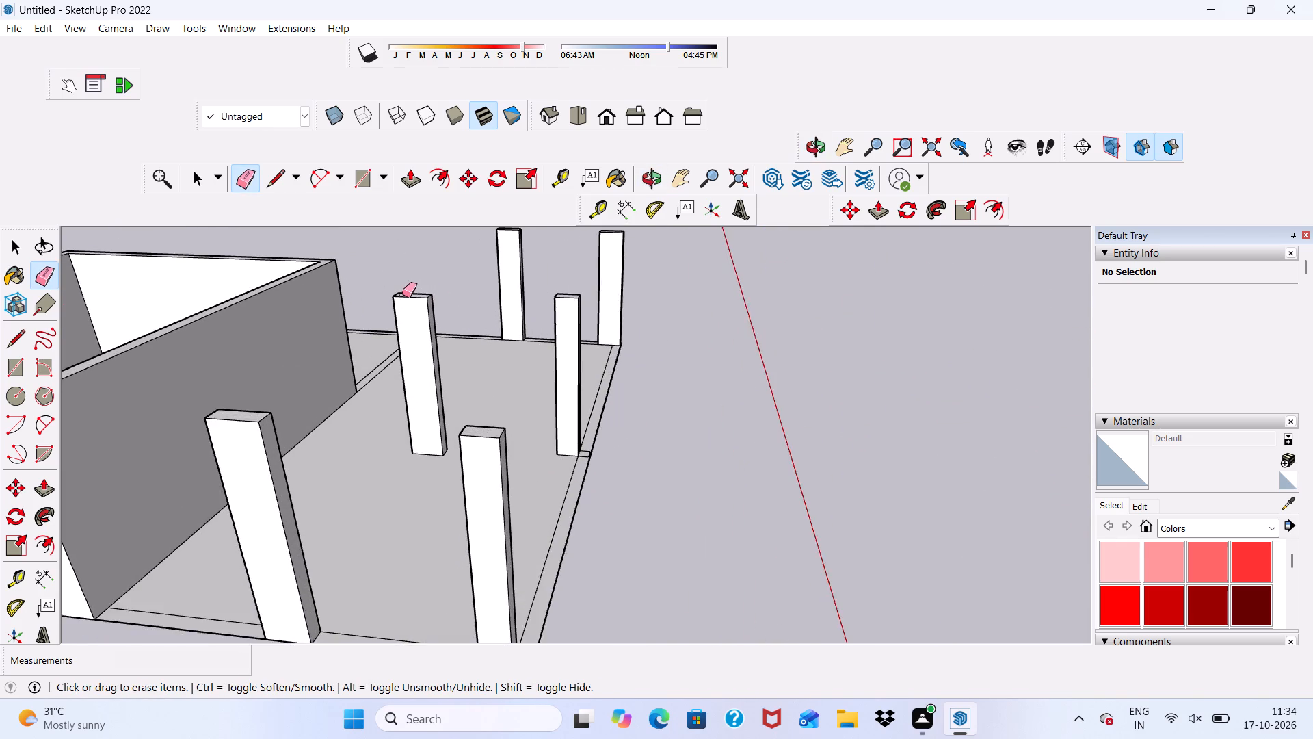
{"action": "scroll", "coordinate": [402, 294], "scroll_direction": "down", "scroll_amount": 1}
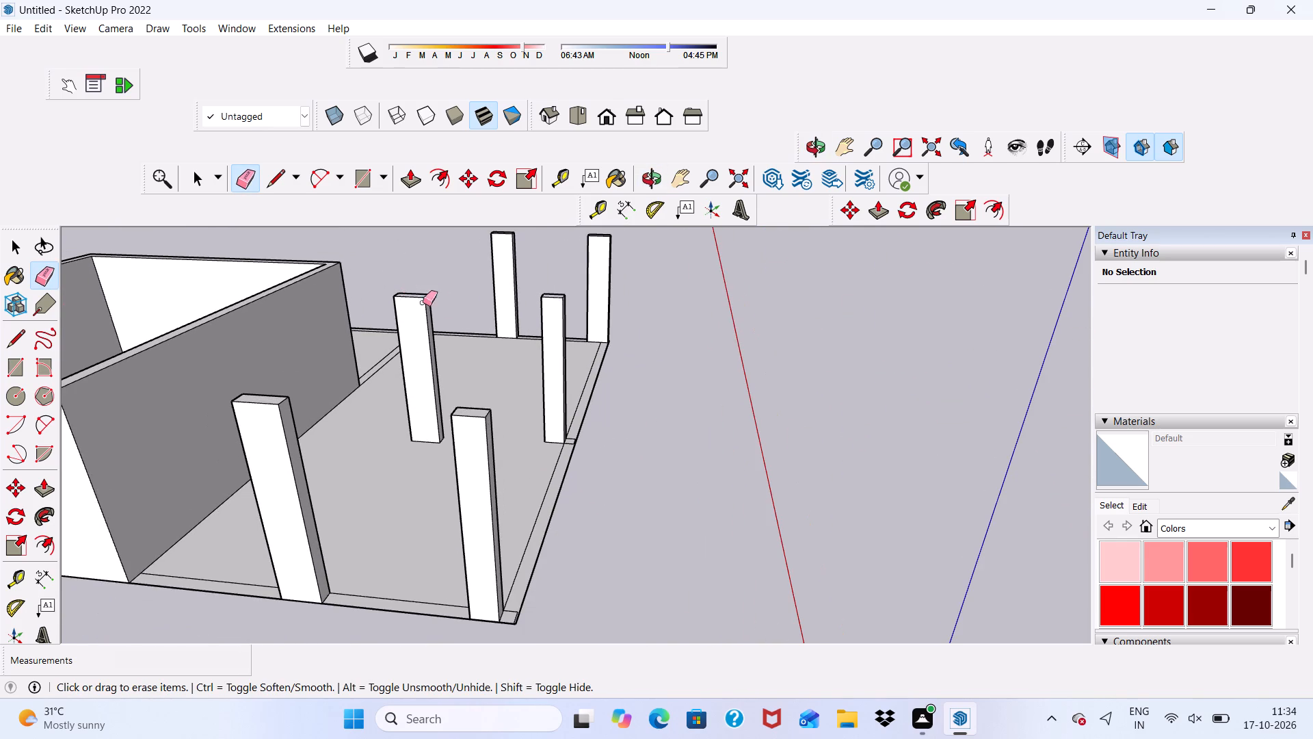
Draw a roof rectangle about 41' 7" square over the wall and column tops, starting at the room's rear outer corner beside the green axis.
{"action": "key", "text": "space"}
{"action": "scroll", "coordinate": [440, 313], "scroll_direction": "down", "scroll_amount": 4}
{"action": "middle_click_drag", "start_coordinate": [440, 313], "coordinate": [22, 332]}
{"action": "scroll", "coordinate": [422, 407], "scroll_direction": "down", "scroll_amount": 6}
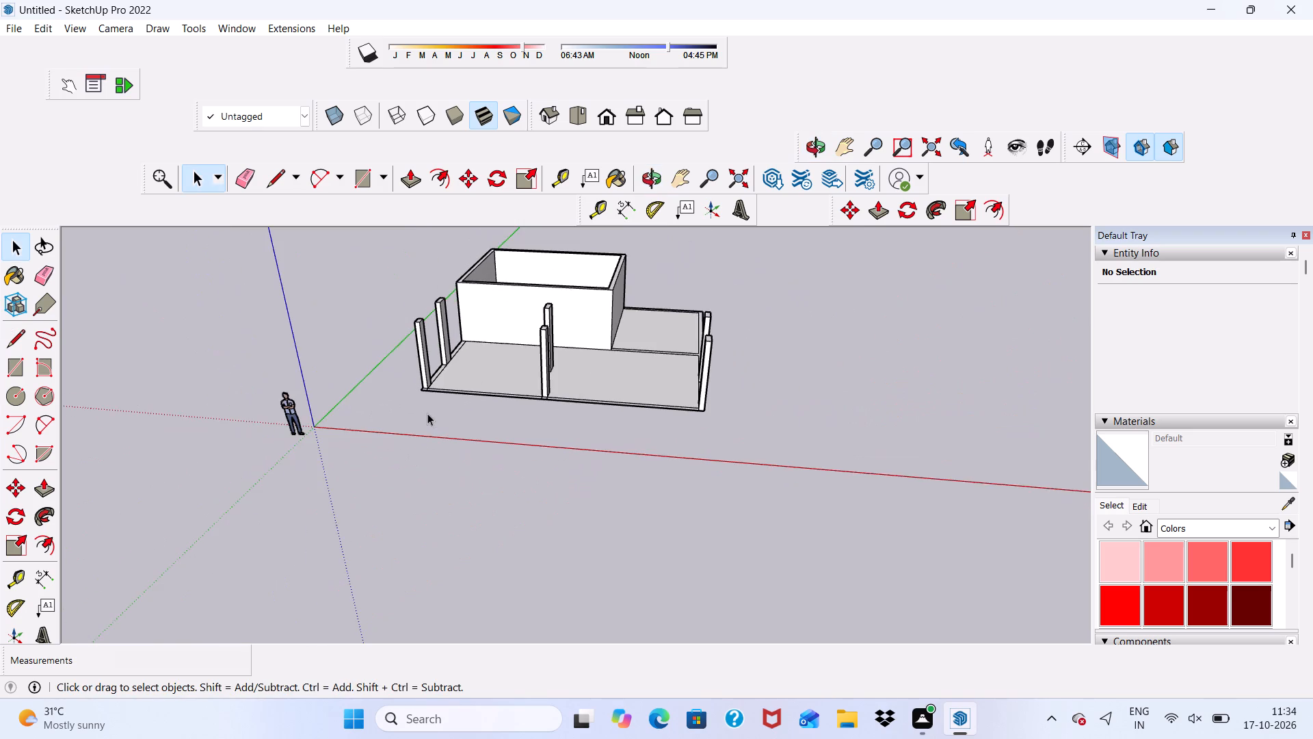
{"action": "left_click", "coordinate": [367, 177]}
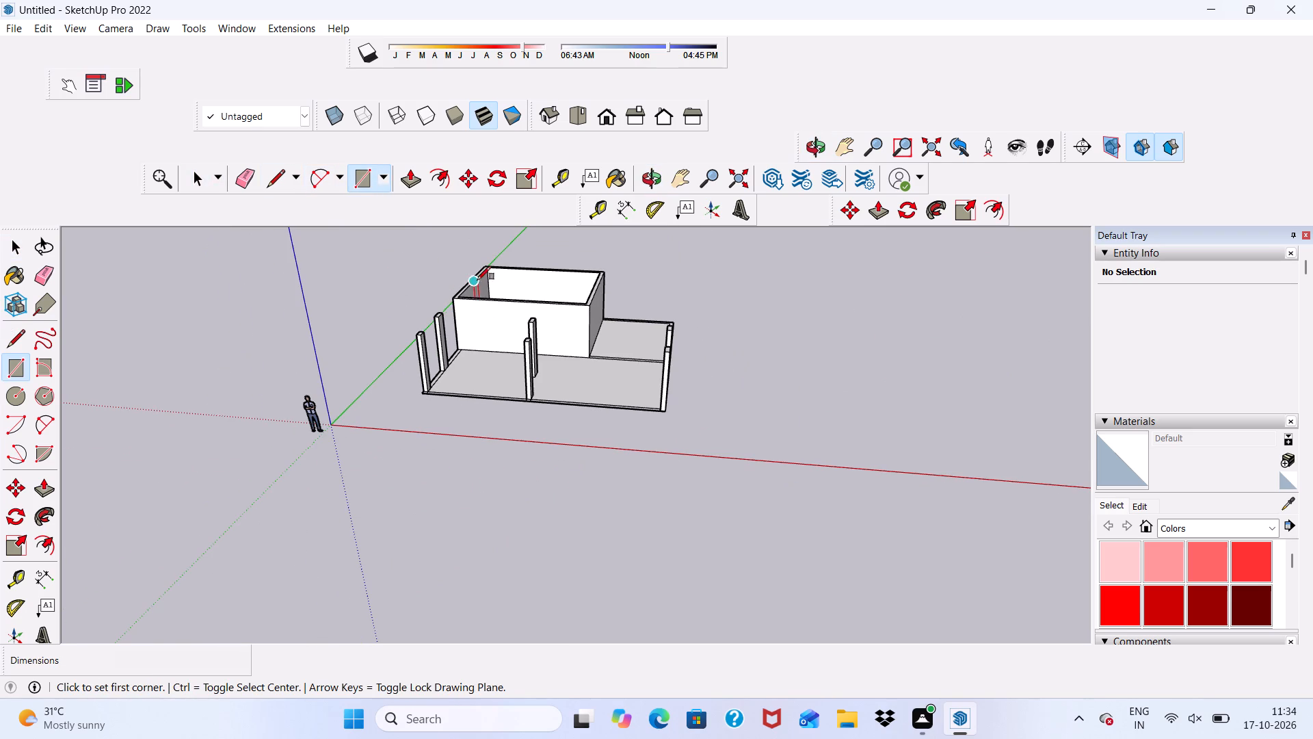
{"action": "scroll", "coordinate": [478, 280], "scroll_direction": "up", "scroll_amount": 17}
{"action": "scroll", "coordinate": [494, 259], "scroll_direction": "down", "scroll_amount": 1}
{"action": "left_click", "coordinate": [494, 259]}
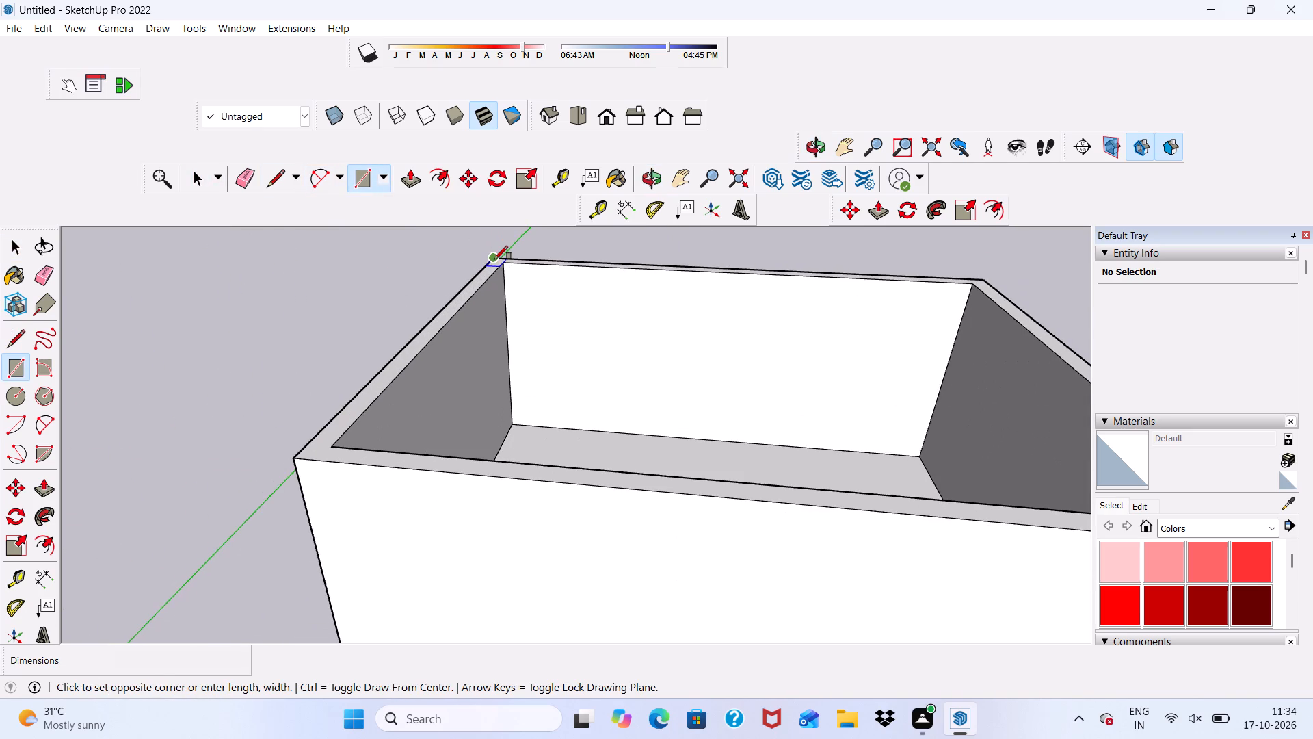
{"action": "scroll", "coordinate": [469, 315], "scroll_direction": "down", "scroll_amount": 20}
{"action": "scroll", "coordinate": [469, 315], "scroll_direction": "down", "scroll_amount": 7}
{"action": "scroll", "coordinate": [582, 459], "scroll_direction": "up", "scroll_amount": 5}
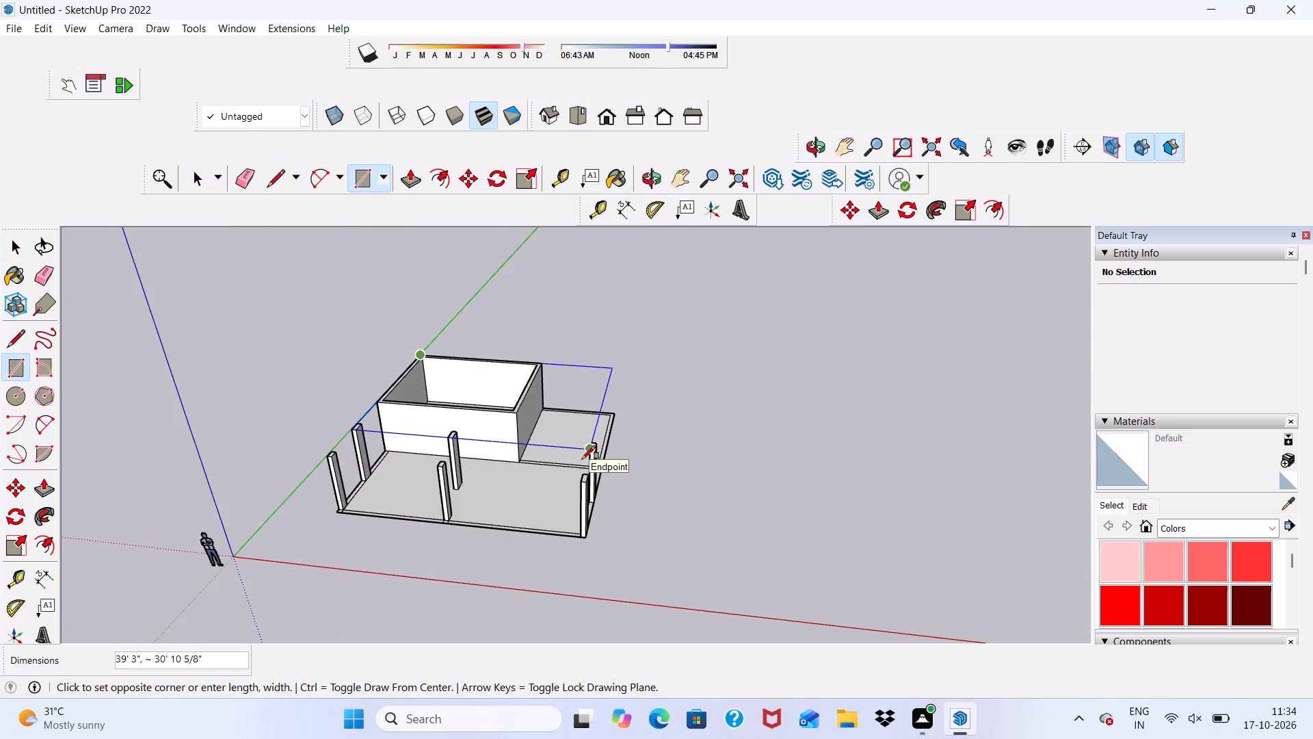
{"action": "scroll", "coordinate": [582, 459], "scroll_direction": "down", "scroll_amount": 2}
{"action": "scroll", "coordinate": [544, 448], "scroll_direction": "up", "scroll_amount": 8}
{"action": "scroll", "coordinate": [300, 367], "scroll_direction": "down", "scroll_amount": 10}
{"action": "middle_click_drag", "start_coordinate": [273, 411], "coordinate": [281, 417]}
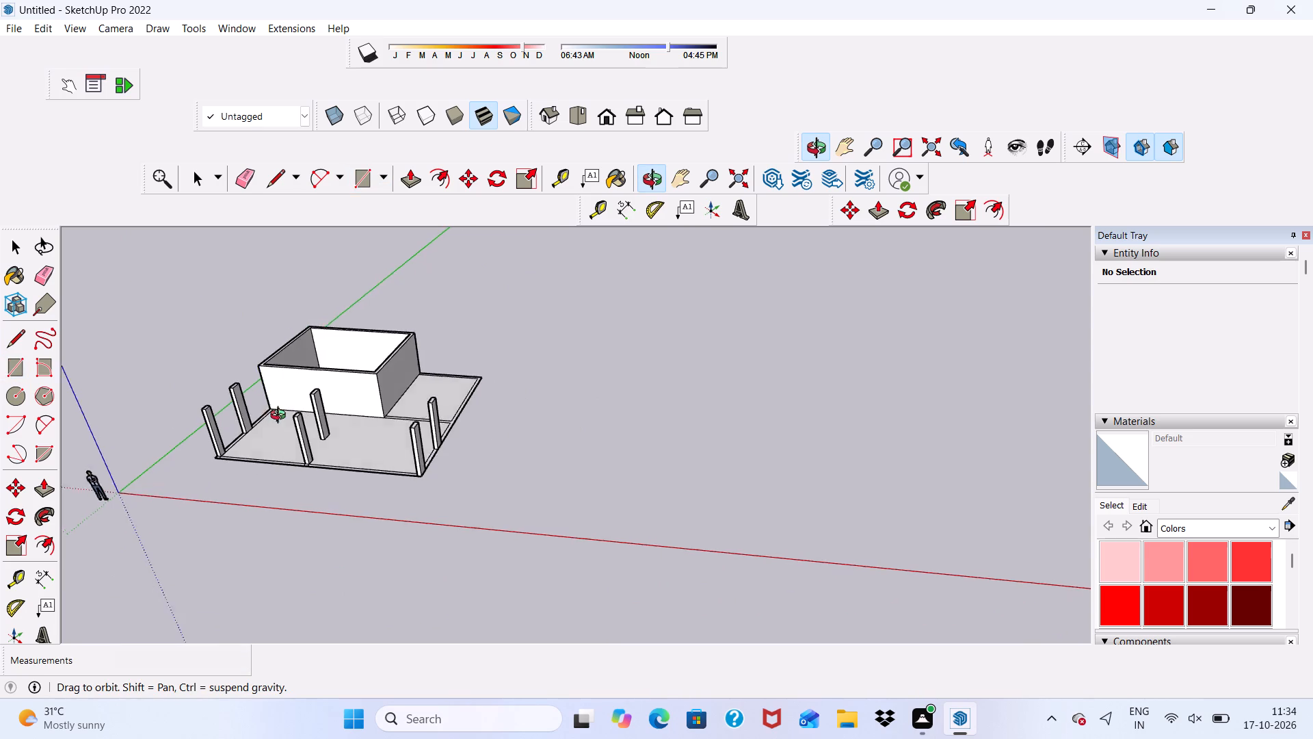
{"action": "middle_click_drag", "start_coordinate": [281, 417], "coordinate": [390, 398]}
{"action": "scroll", "coordinate": [455, 428], "scroll_direction": "up", "scroll_amount": 1}
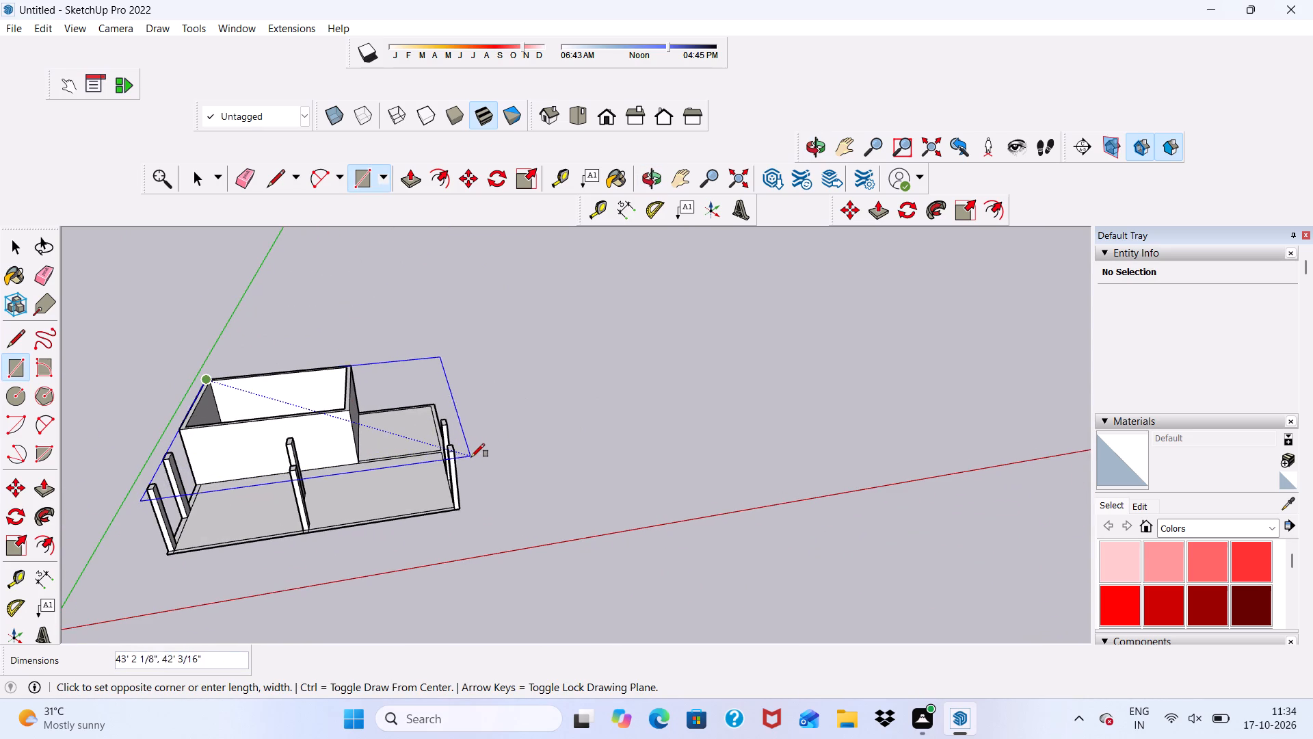
{"action": "left_click", "coordinate": [471, 454]}
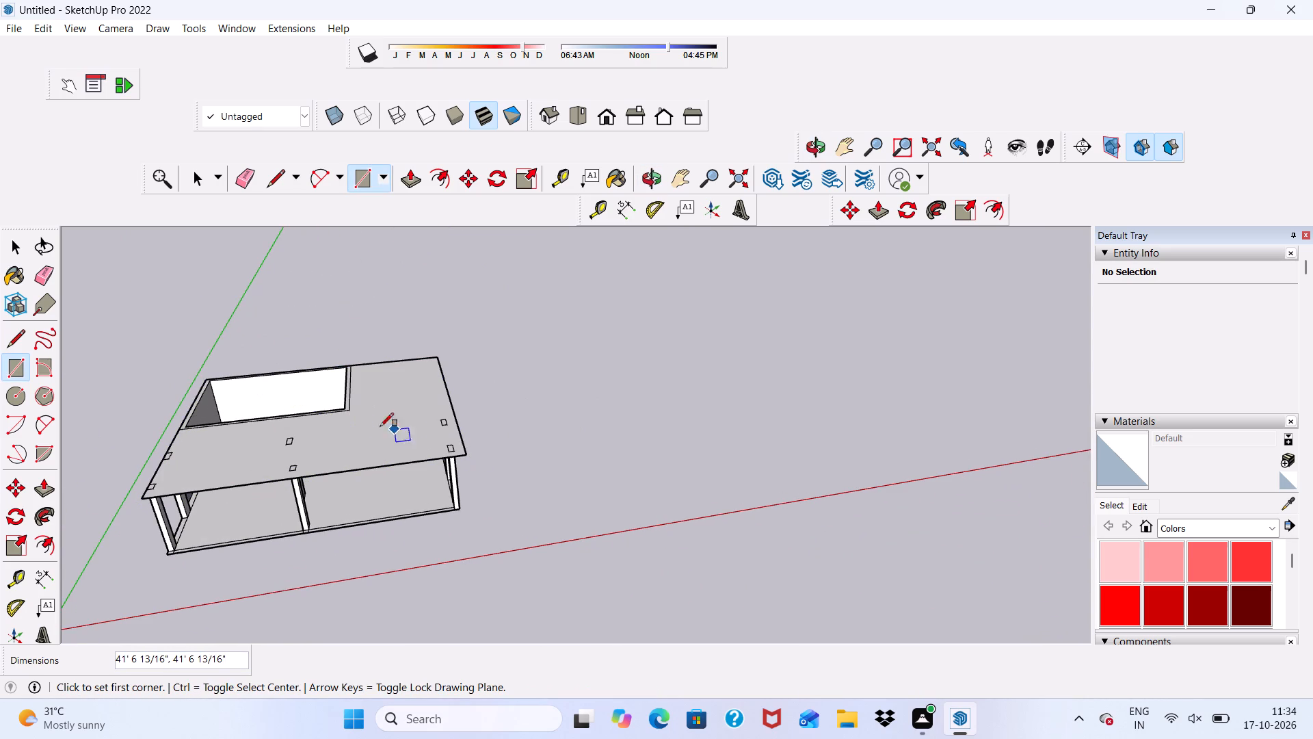
Push/Pull the L-shaped roof face around the walled room up 3".
{"action": "key", "text": "space"}
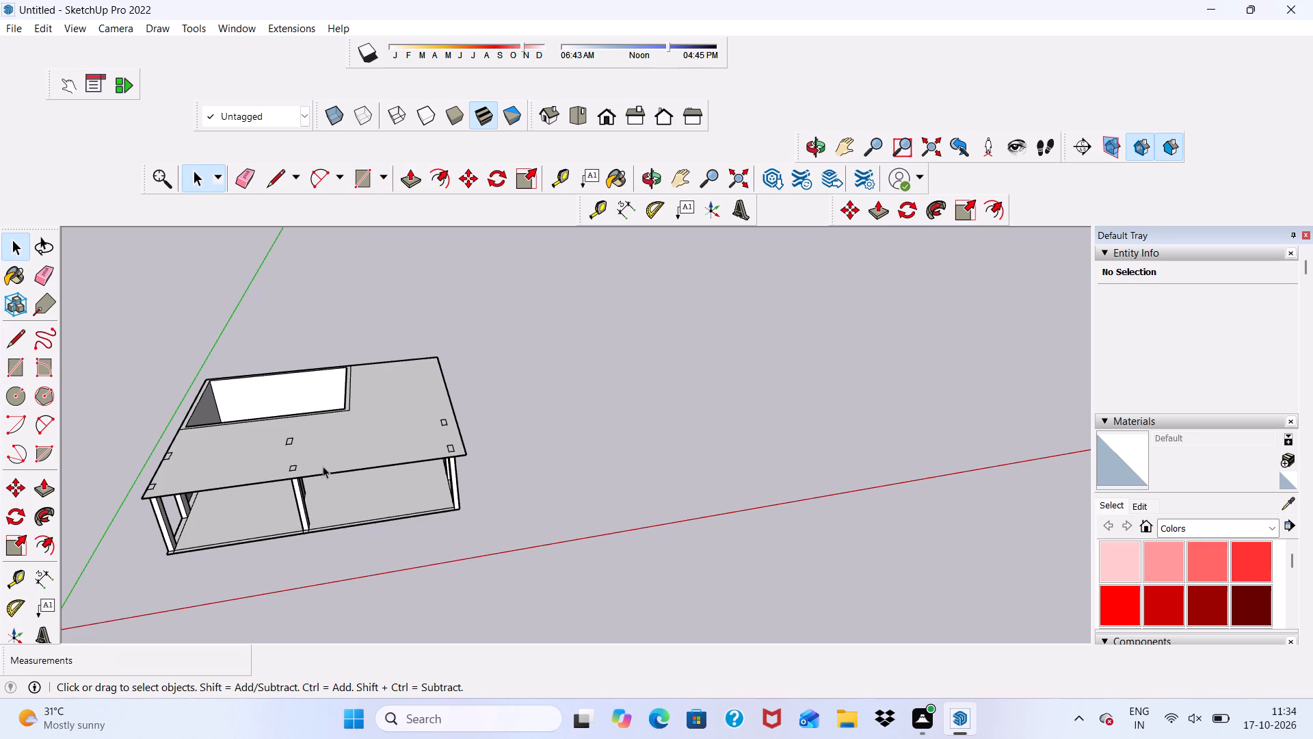
{"action": "left_click", "coordinate": [326, 458]}
{"action": "left_click", "coordinate": [404, 177]}
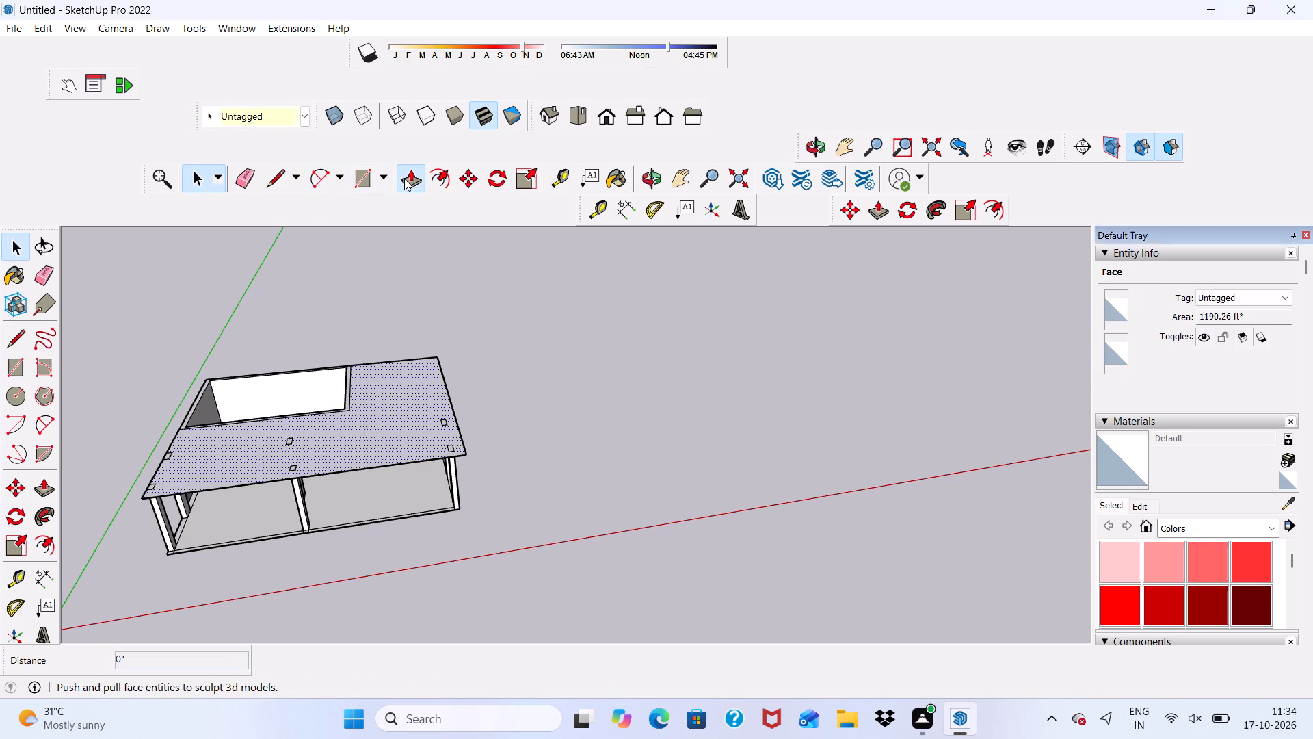
{"action": "left_click", "coordinate": [341, 450]}
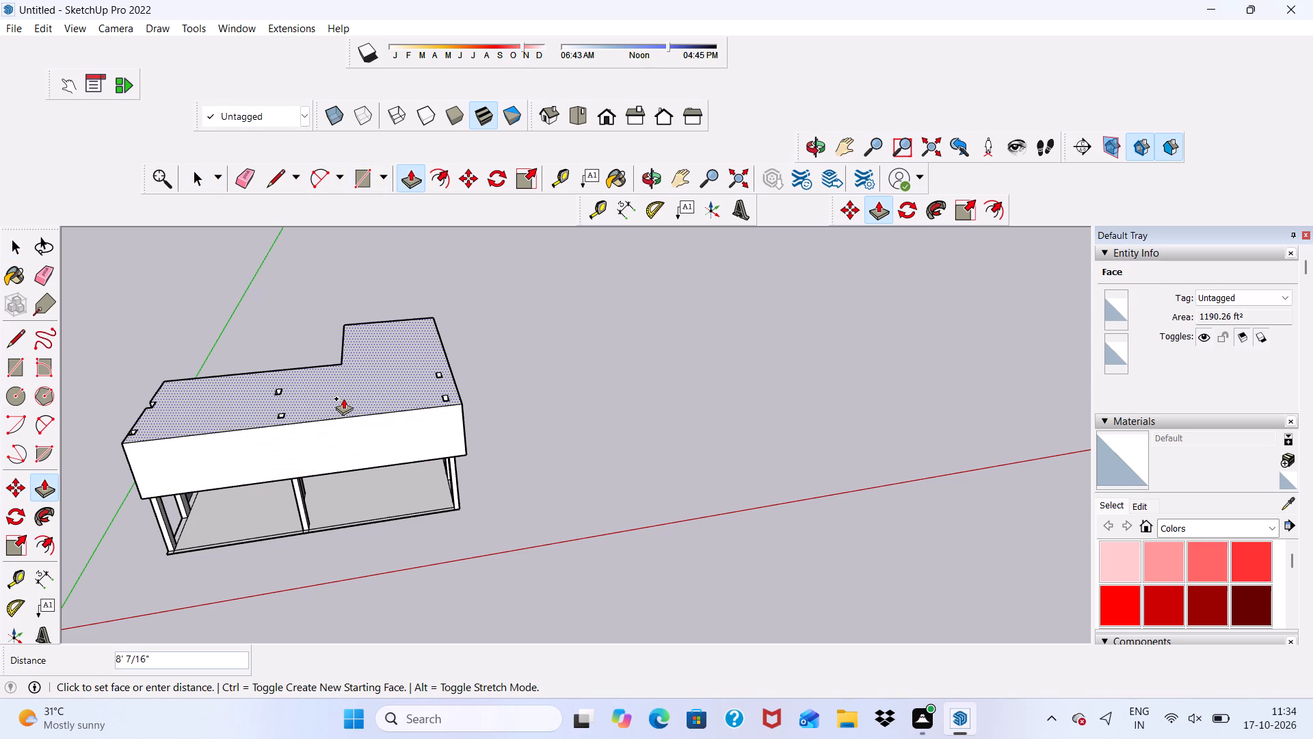
{"action": "scroll", "coordinate": [308, 395], "scroll_direction": "up", "scroll_amount": 6}
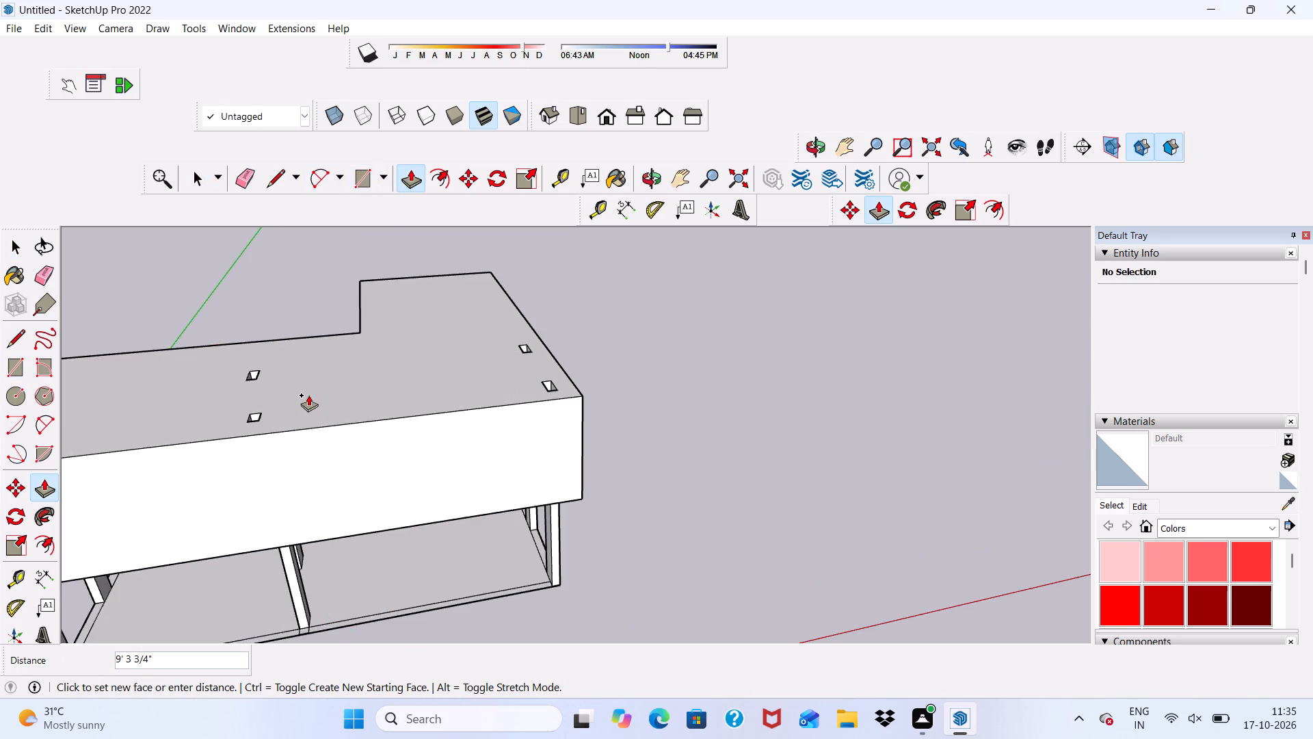
{"action": "scroll", "coordinate": [306, 394], "scroll_direction": "up", "scroll_amount": 8}
{"action": "scroll", "coordinate": [274, 369], "scroll_direction": "down", "scroll_amount": 8}
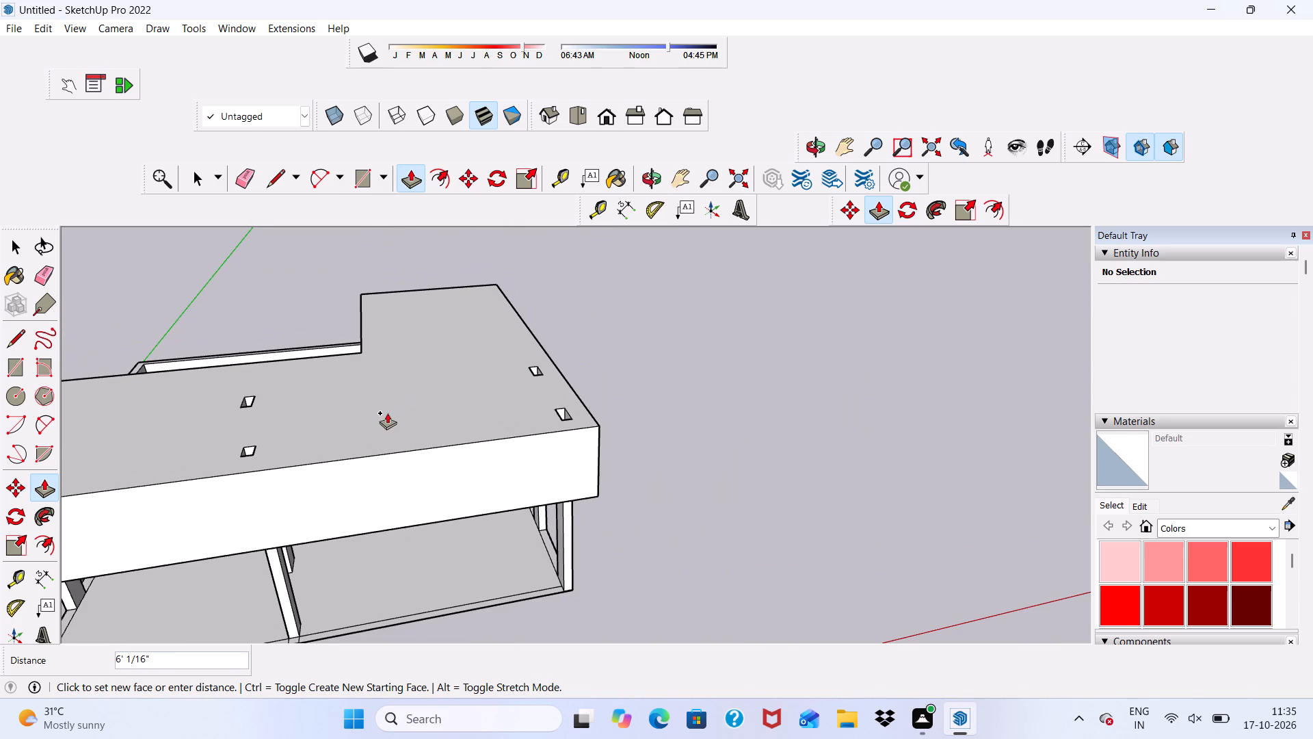
{"action": "key", "text": "3"}
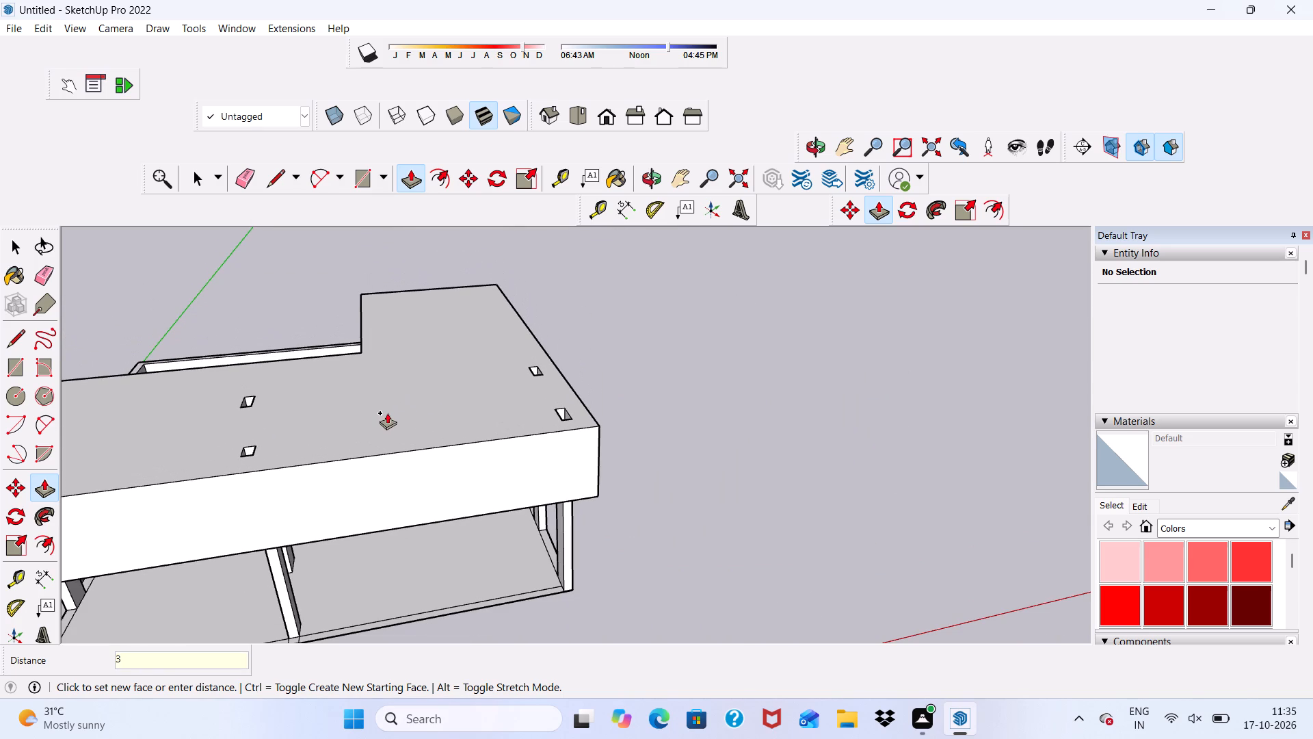
{"action": "key", "text": "shift+quotedbl"}
{"action": "key", "text": "Return"}
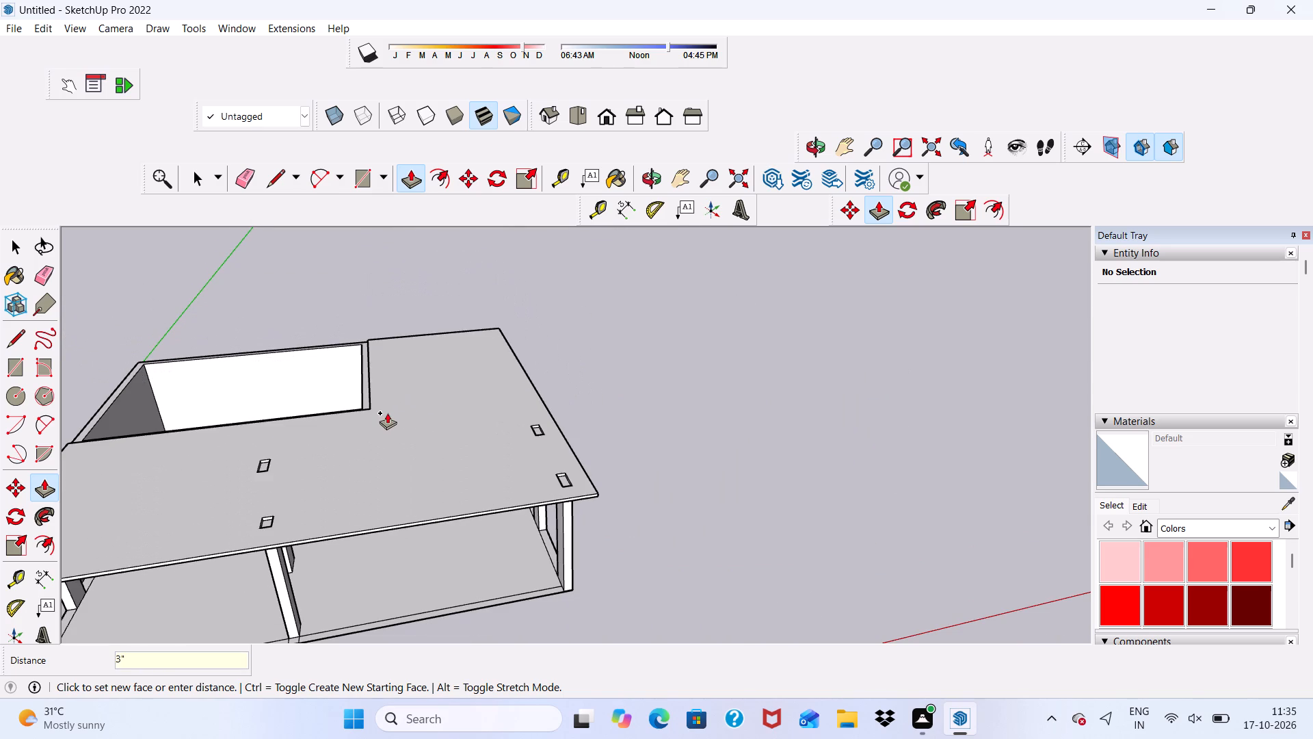
Push/Pull the two recessed column tops in the middle of the roof slab up 3", flush with the slab's surface.
{"action": "scroll", "coordinate": [222, 510], "scroll_direction": "up", "scroll_amount": 6}
{"action": "scroll", "coordinate": [289, 455], "scroll_direction": "up", "scroll_amount": 16}
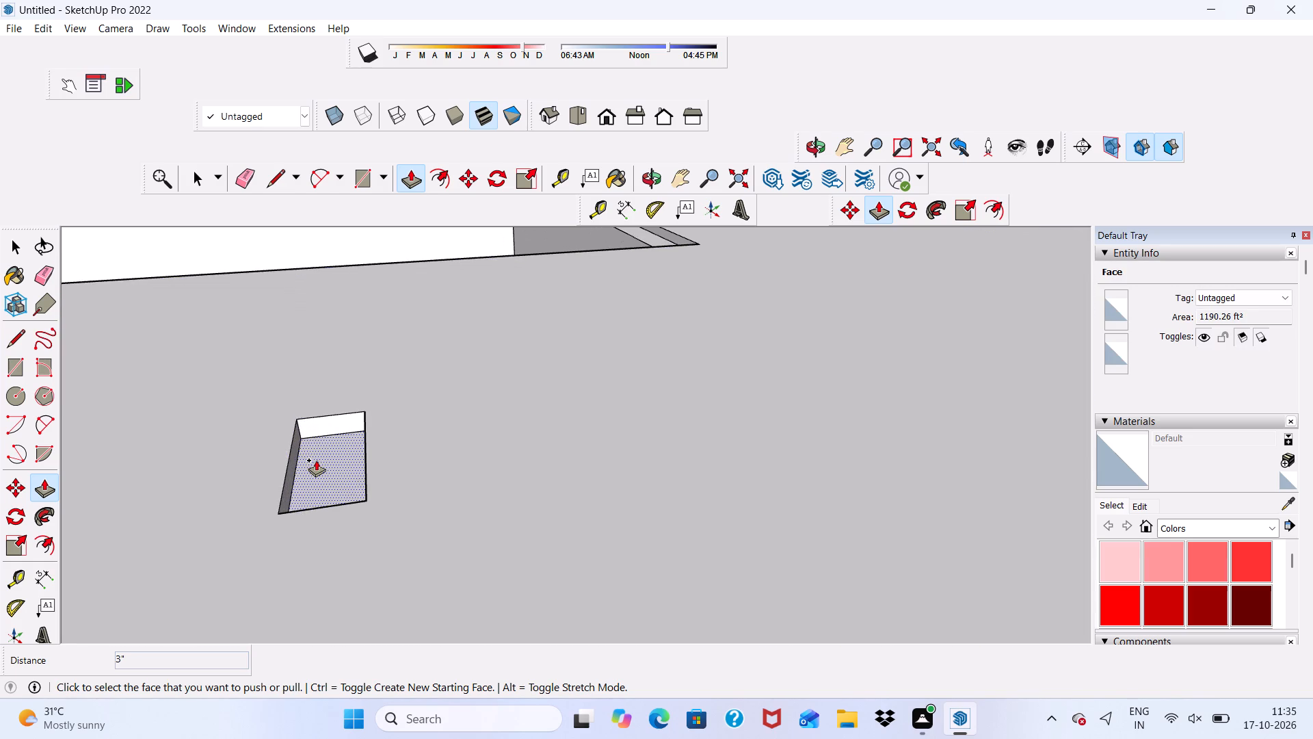
{"action": "left_click", "coordinate": [316, 460]}
{"action": "left_click", "coordinate": [262, 458]}
{"action": "scroll", "coordinate": [267, 437], "scroll_direction": "down", "scroll_amount": 20}
{"action": "scroll", "coordinate": [267, 437], "scroll_direction": "down", "scroll_amount": 3}
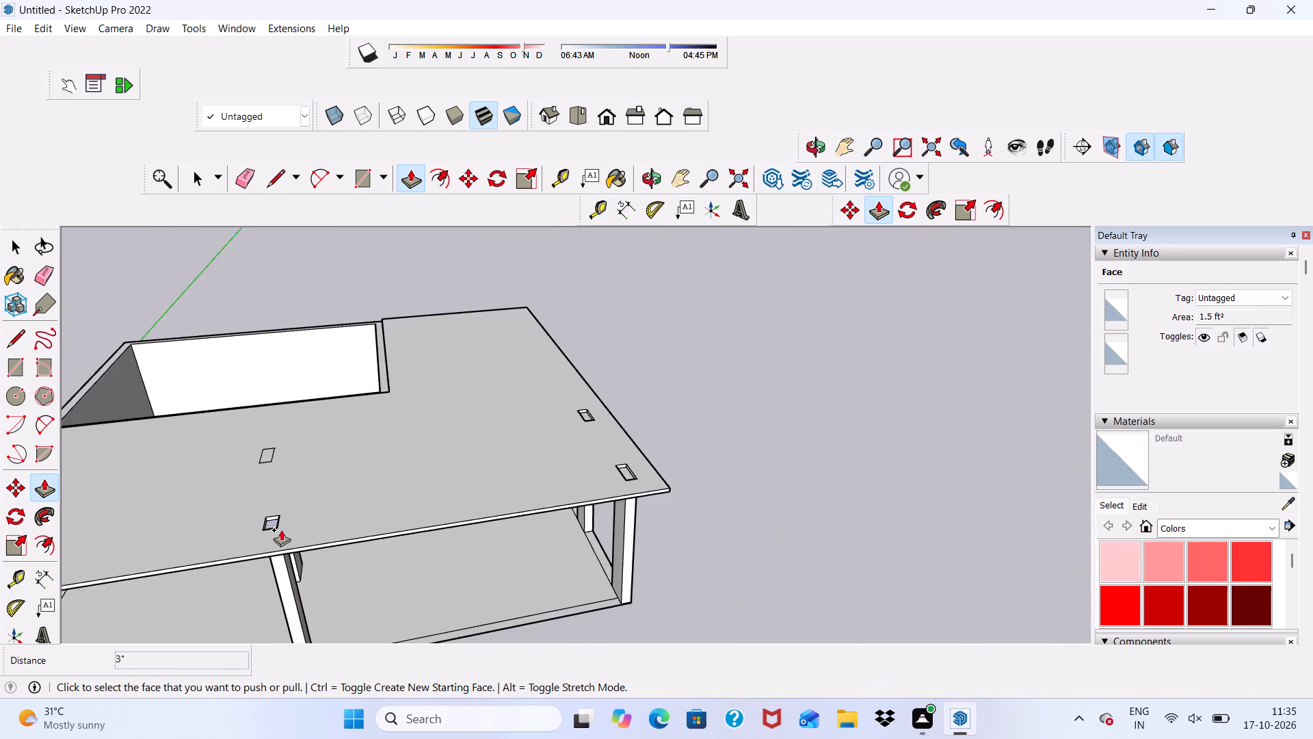
{"action": "scroll", "coordinate": [281, 530], "scroll_direction": "up", "scroll_amount": 14}
{"action": "left_click", "coordinate": [260, 506]}
{"action": "left_click", "coordinate": [189, 511]}
Push/Pull the two recessed column tops near the roof edge farthest from the green axis up 3", flush with the slab.
{"action": "scroll", "coordinate": [190, 510], "scroll_direction": "down", "scroll_amount": 6}
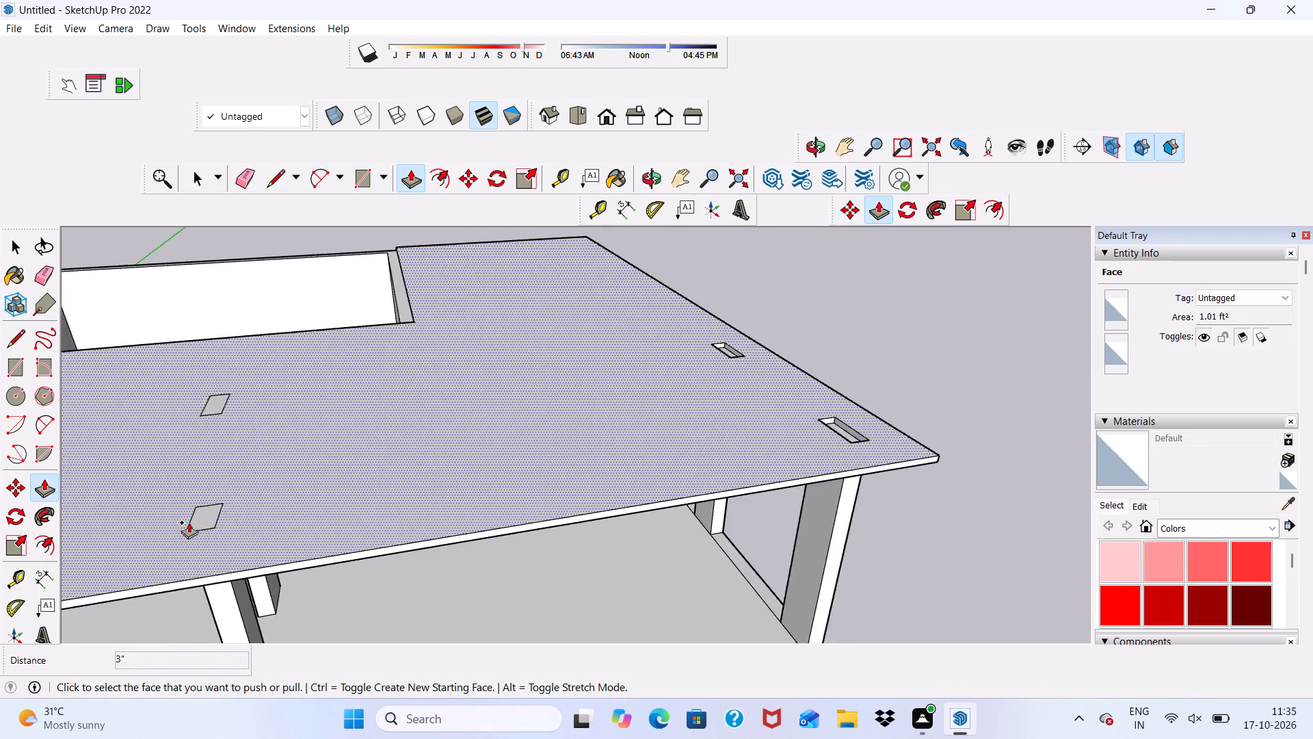
{"action": "scroll", "coordinate": [189, 522], "scroll_direction": "down", "scroll_amount": 17}
{"action": "scroll", "coordinate": [499, 465], "scroll_direction": "up", "scroll_amount": 12}
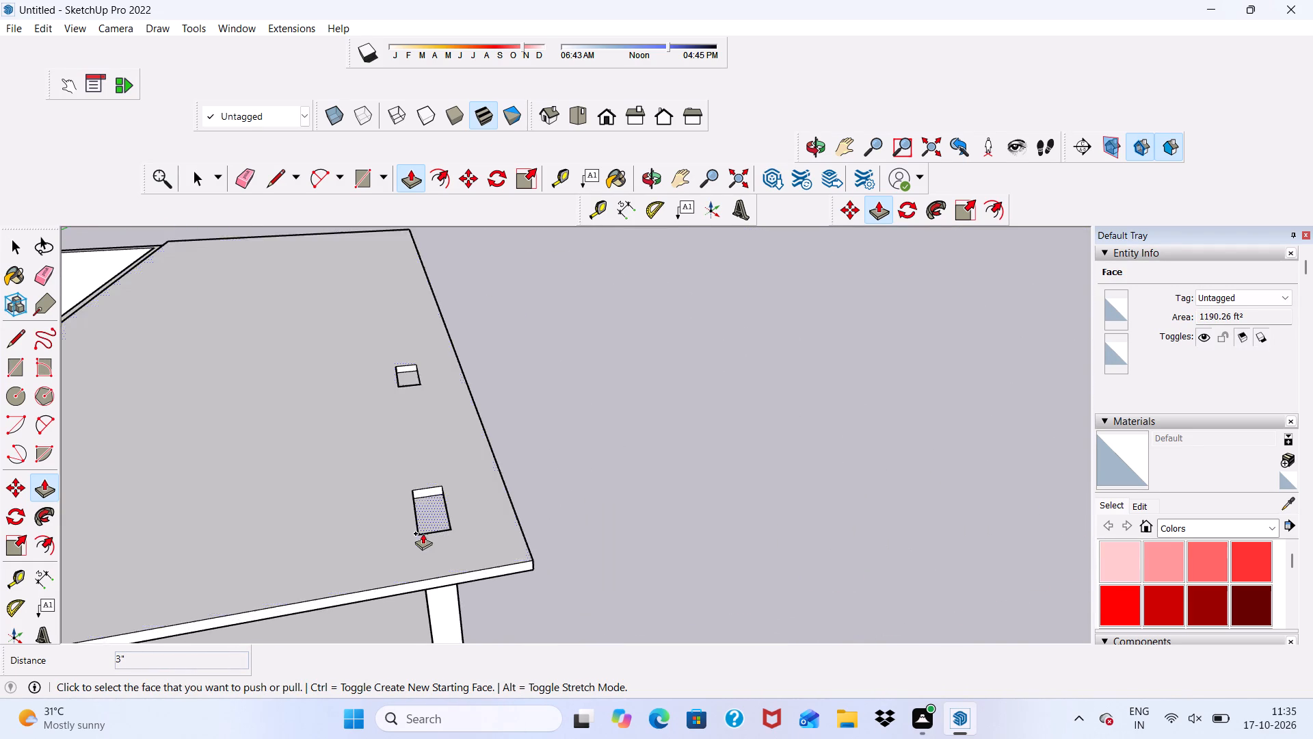
{"action": "scroll", "coordinate": [423, 533], "scroll_direction": "up", "scroll_amount": 6}
{"action": "left_click", "coordinate": [432, 510]}
{"action": "left_click", "coordinate": [405, 521]}
{"action": "scroll", "coordinate": [388, 541], "scroll_direction": "down", "scroll_amount": 7}
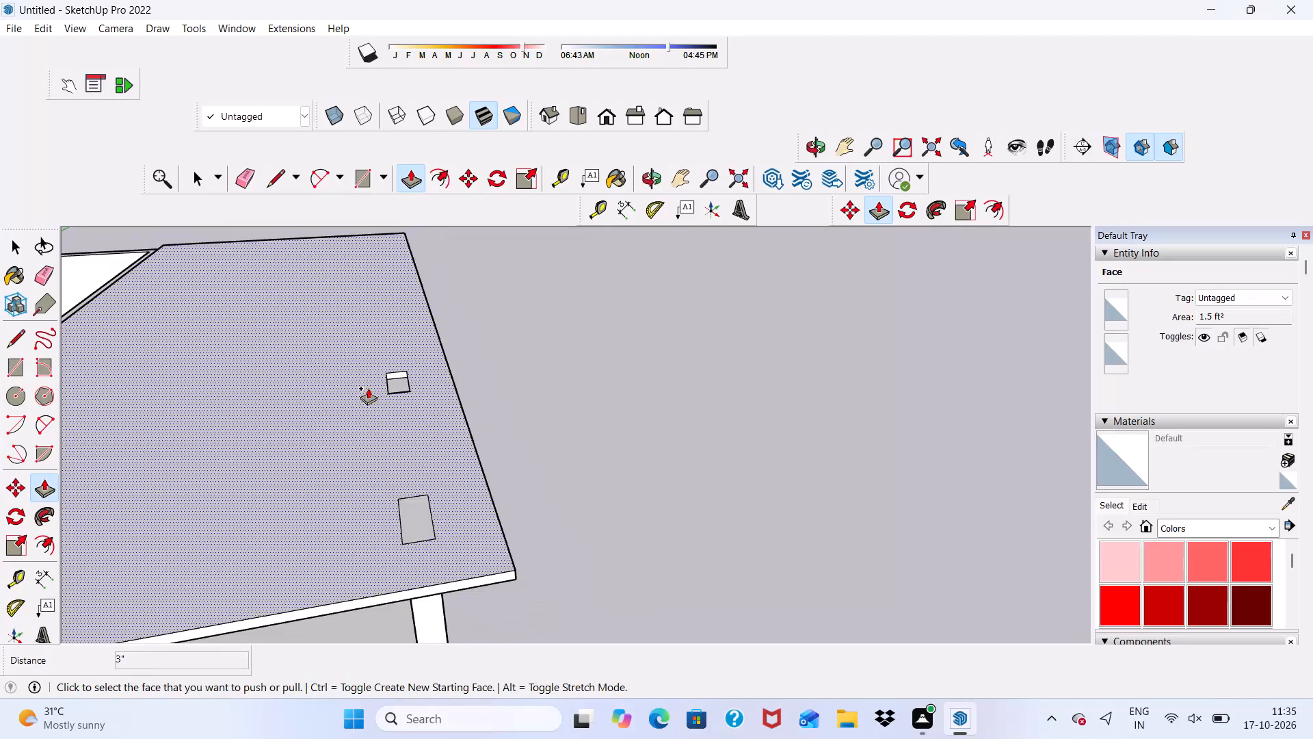
{"action": "scroll", "coordinate": [356, 345], "scroll_direction": "up", "scroll_amount": 5}
{"action": "scroll", "coordinate": [384, 338], "scroll_direction": "down", "scroll_amount": 3}
{"action": "scroll", "coordinate": [416, 378], "scroll_direction": "up", "scroll_amount": 12}
{"action": "left_click", "coordinate": [414, 408]}
{"action": "left_click", "coordinate": [267, 430]}
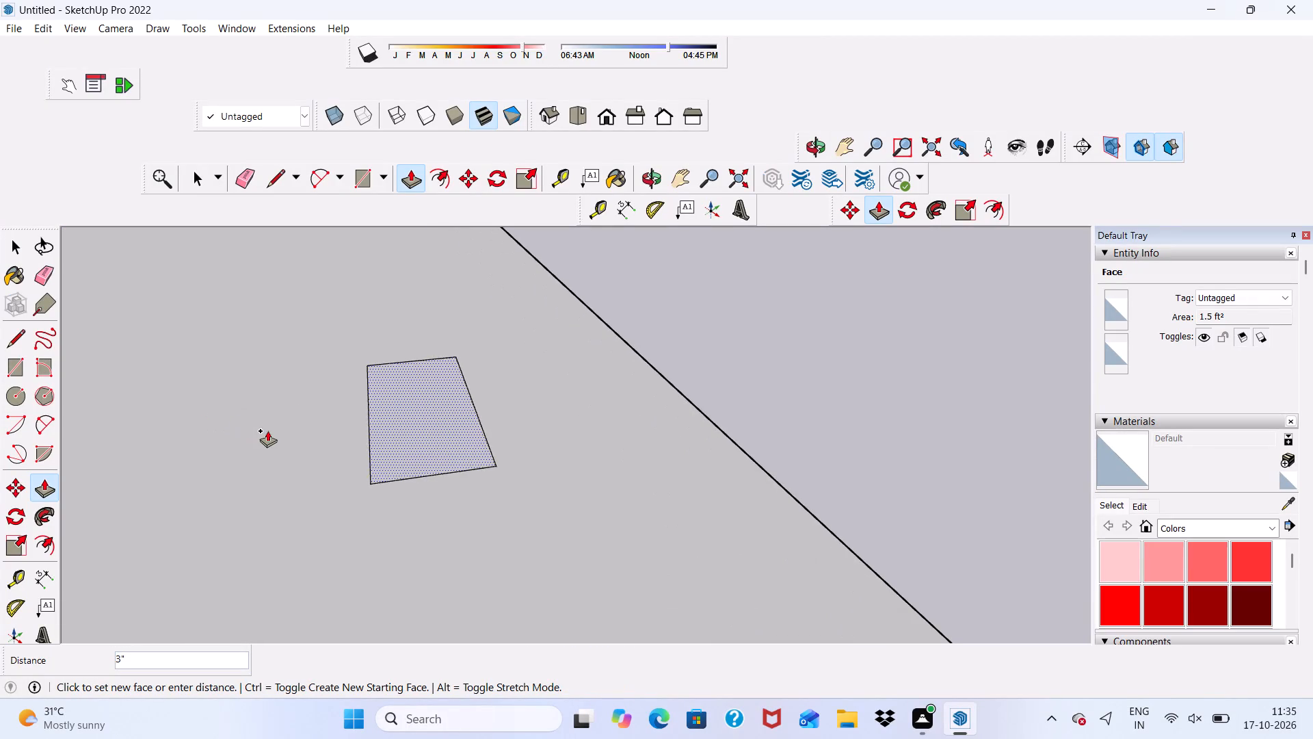
Push/Pull the two recessed column tops along the roof edge nearest the green axis up 3", flush with the slab.
{"action": "scroll", "coordinate": [267, 430], "scroll_direction": "down", "scroll_amount": 20}
{"action": "scroll", "coordinate": [267, 430], "scroll_direction": "down", "scroll_amount": 18}
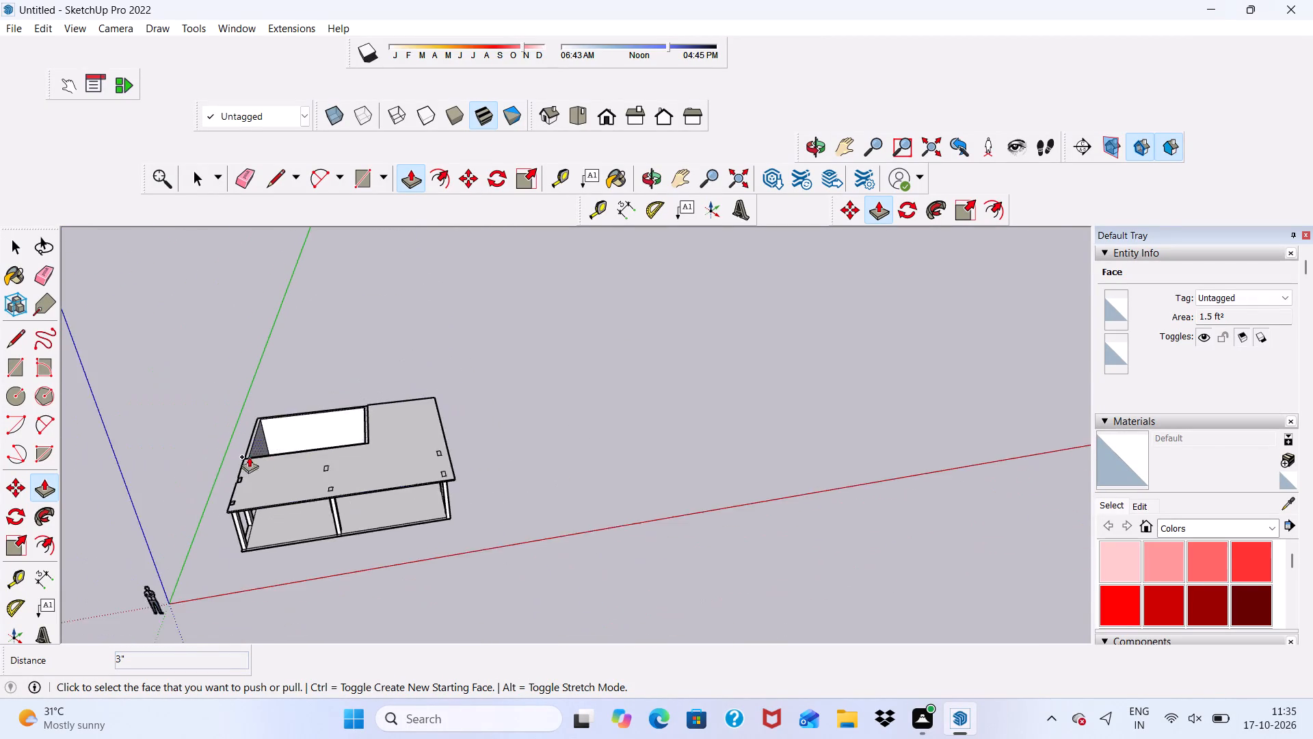
{"action": "scroll", "coordinate": [241, 459], "scroll_direction": "up", "scroll_amount": 20}
{"action": "scroll", "coordinate": [241, 459], "scroll_direction": "up", "scroll_amount": 12}
{"action": "scroll", "coordinate": [299, 571], "scroll_direction": "down", "scroll_amount": 2}
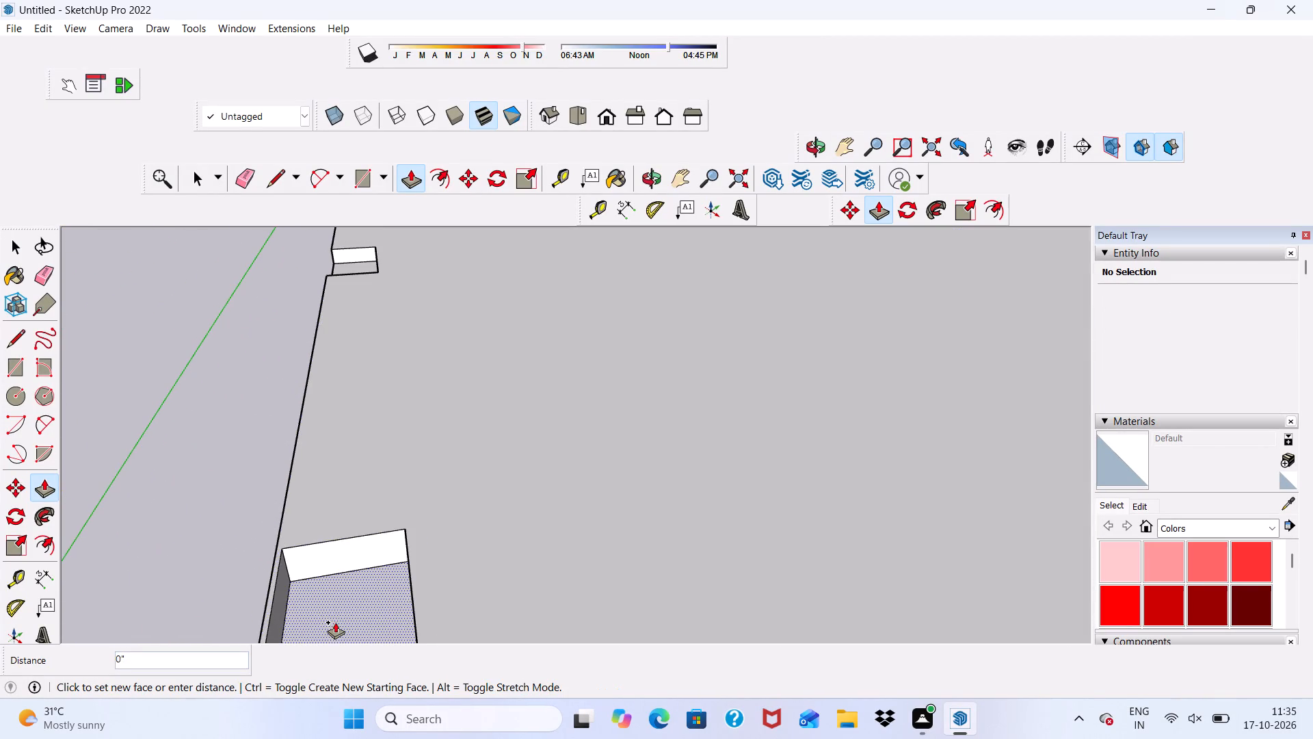
{"action": "left_click", "coordinate": [335, 622]}
{"action": "left_click", "coordinate": [440, 562]}
{"action": "scroll", "coordinate": [401, 602], "scroll_direction": "down", "scroll_amount": 14}
{"action": "scroll", "coordinate": [354, 545], "scroll_direction": "up", "scroll_amount": 5}
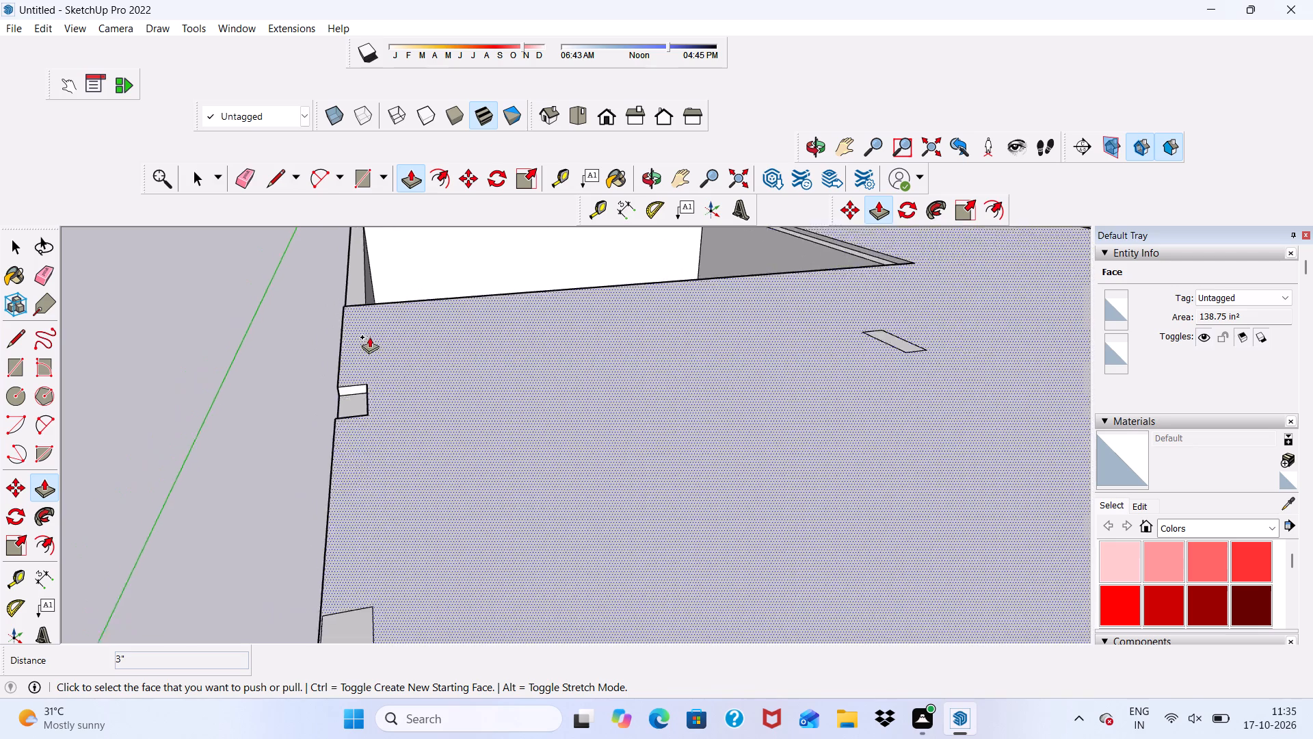
{"action": "scroll", "coordinate": [369, 337], "scroll_direction": "up", "scroll_amount": 10}
{"action": "left_click", "coordinate": [311, 476]}
{"action": "left_click", "coordinate": [456, 447]}
Erase the outlines of the two column tops along the roof edge nearest the green axis.
{"action": "scroll", "coordinate": [309, 448], "scroll_direction": "down", "scroll_amount": 2}
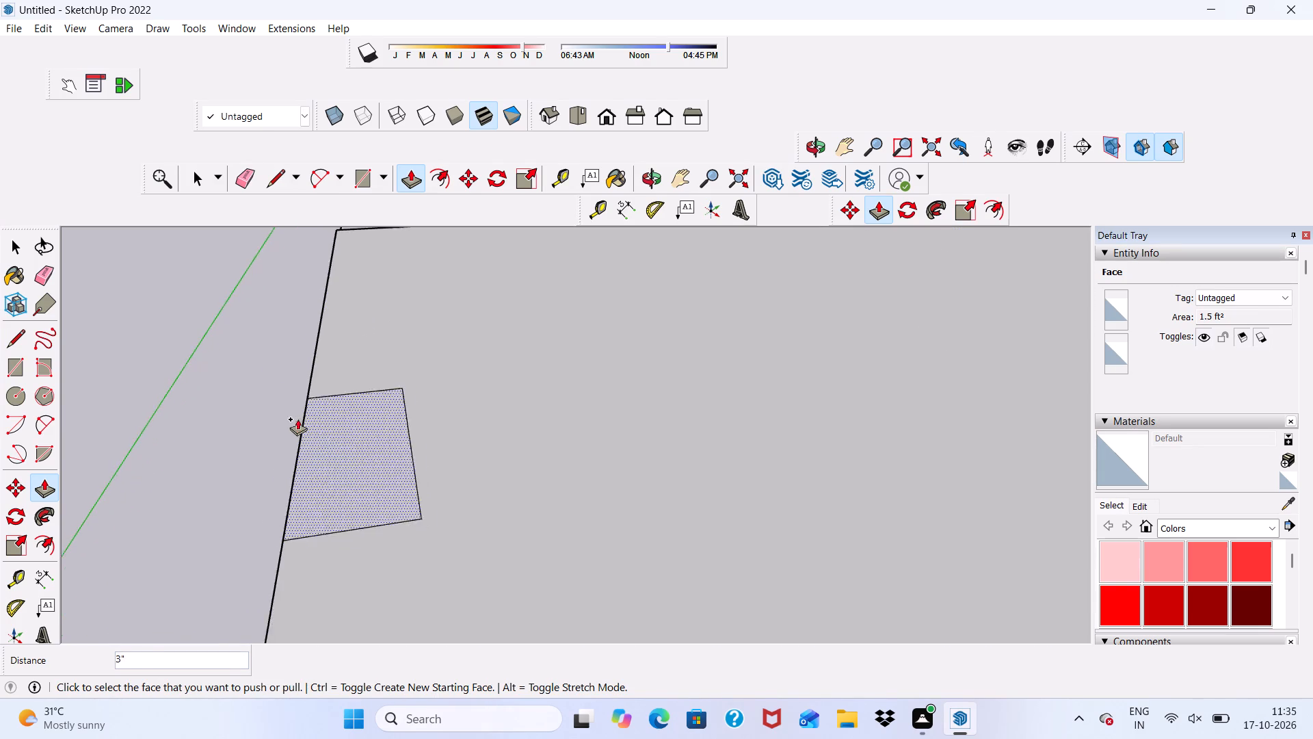
{"action": "scroll", "coordinate": [297, 419], "scroll_direction": "down", "scroll_amount": 3}
{"action": "left_click", "coordinate": [246, 169]}
{"action": "scroll", "coordinate": [341, 449], "scroll_direction": "up", "scroll_amount": 5}
{"action": "left_click_drag", "start_coordinate": [310, 344], "coordinate": [310, 409]}
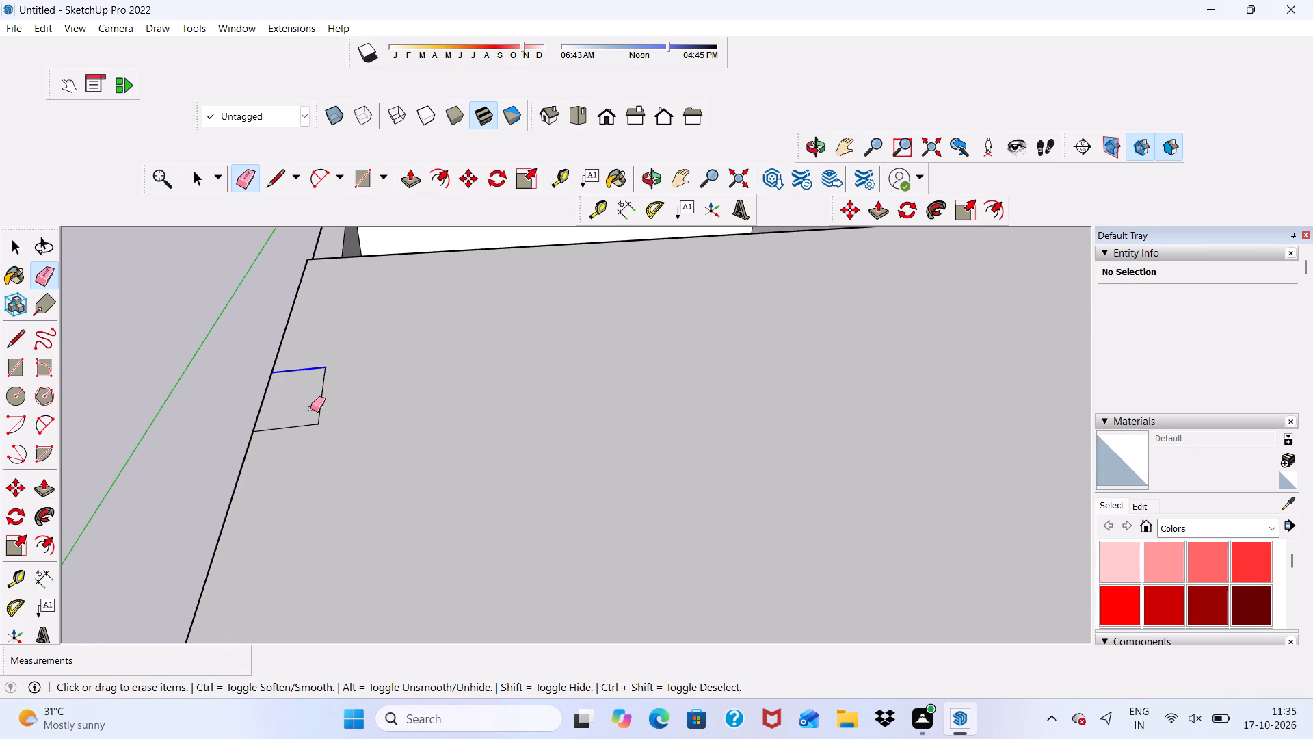
{"action": "left_click_drag", "start_coordinate": [310, 409], "coordinate": [308, 436]}
{"action": "left_click_drag", "start_coordinate": [315, 404], "coordinate": [328, 421]}
{"action": "scroll", "coordinate": [291, 362], "scroll_direction": "down", "scroll_amount": 15}
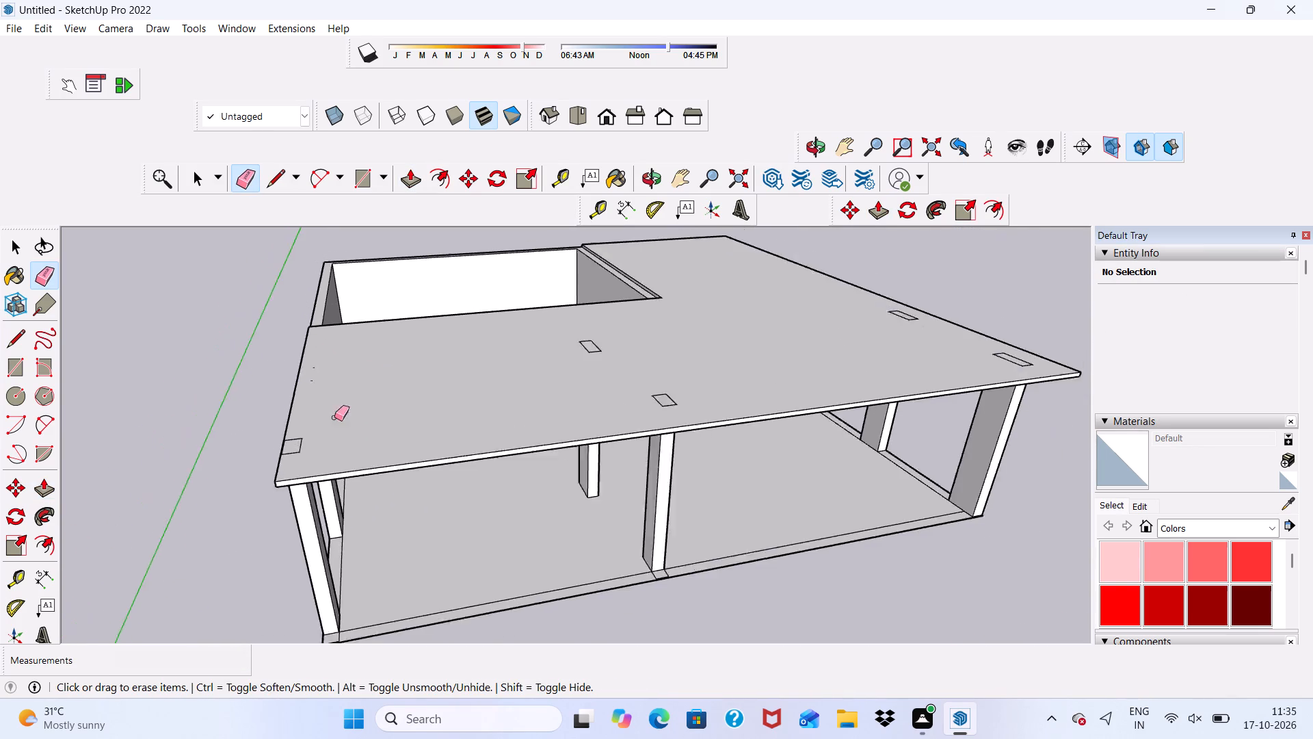
{"action": "scroll", "coordinate": [334, 417], "scroll_direction": "down", "scroll_amount": 2}
{"action": "scroll", "coordinate": [325, 455], "scroll_direction": "up", "scroll_amount": 14}
{"action": "left_click_drag", "start_coordinate": [285, 398], "coordinate": [284, 468]}
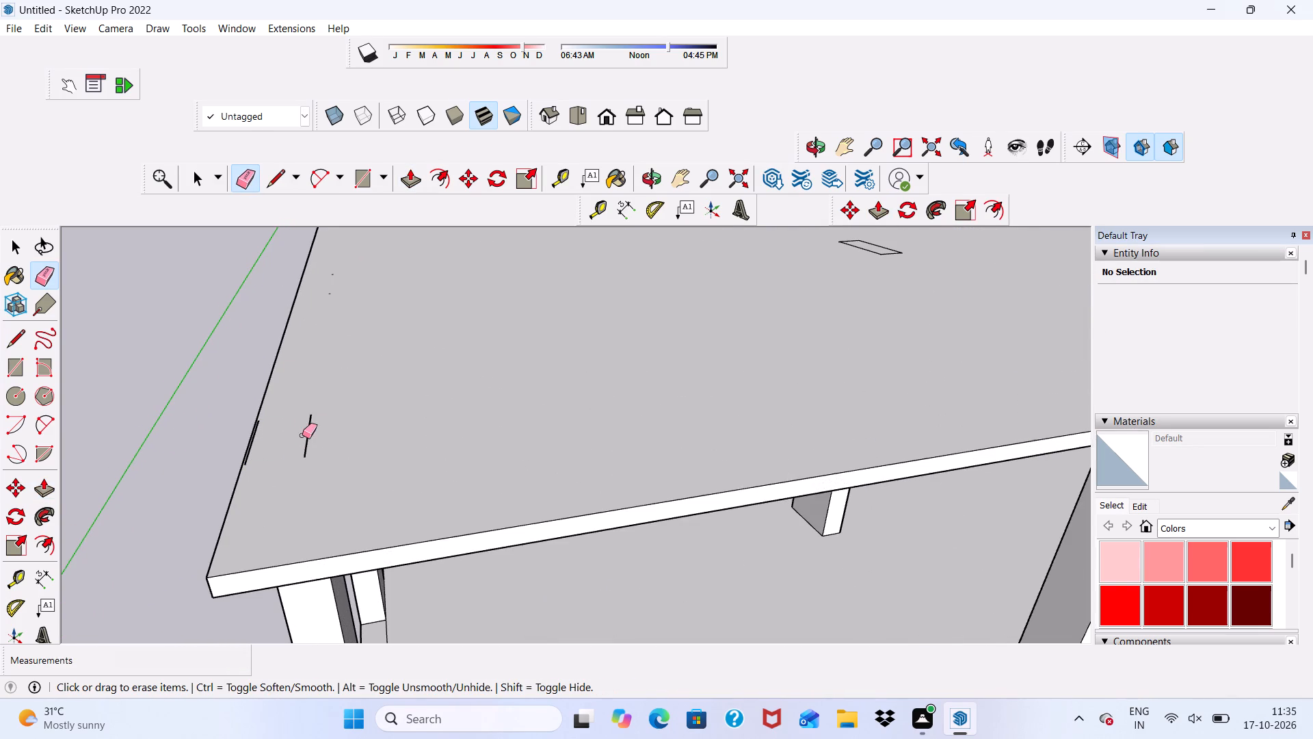
{"action": "left_click_drag", "start_coordinate": [302, 435], "coordinate": [314, 432]}
{"action": "scroll", "coordinate": [250, 412], "scroll_direction": "up", "scroll_amount": 6}
{"action": "scroll", "coordinate": [241, 405], "scroll_direction": "down", "scroll_amount": 6}
{"action": "scroll", "coordinate": [289, 508], "scroll_direction": "up", "scroll_amount": 6}
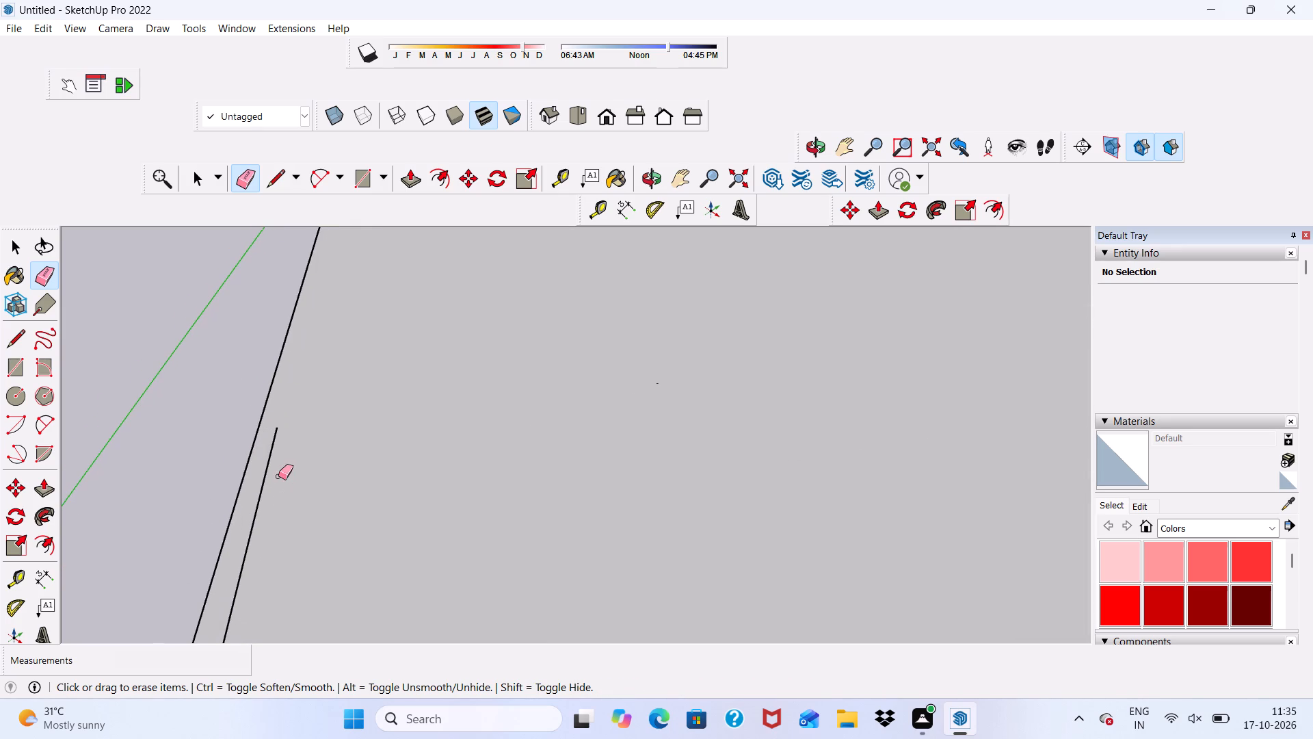
{"action": "left_click", "coordinate": [269, 457]}
Erase the rectangular outlines of the two middle column tops on the roof slab.
{"action": "scroll", "coordinate": [226, 461], "scroll_direction": "down", "scroll_amount": 20}
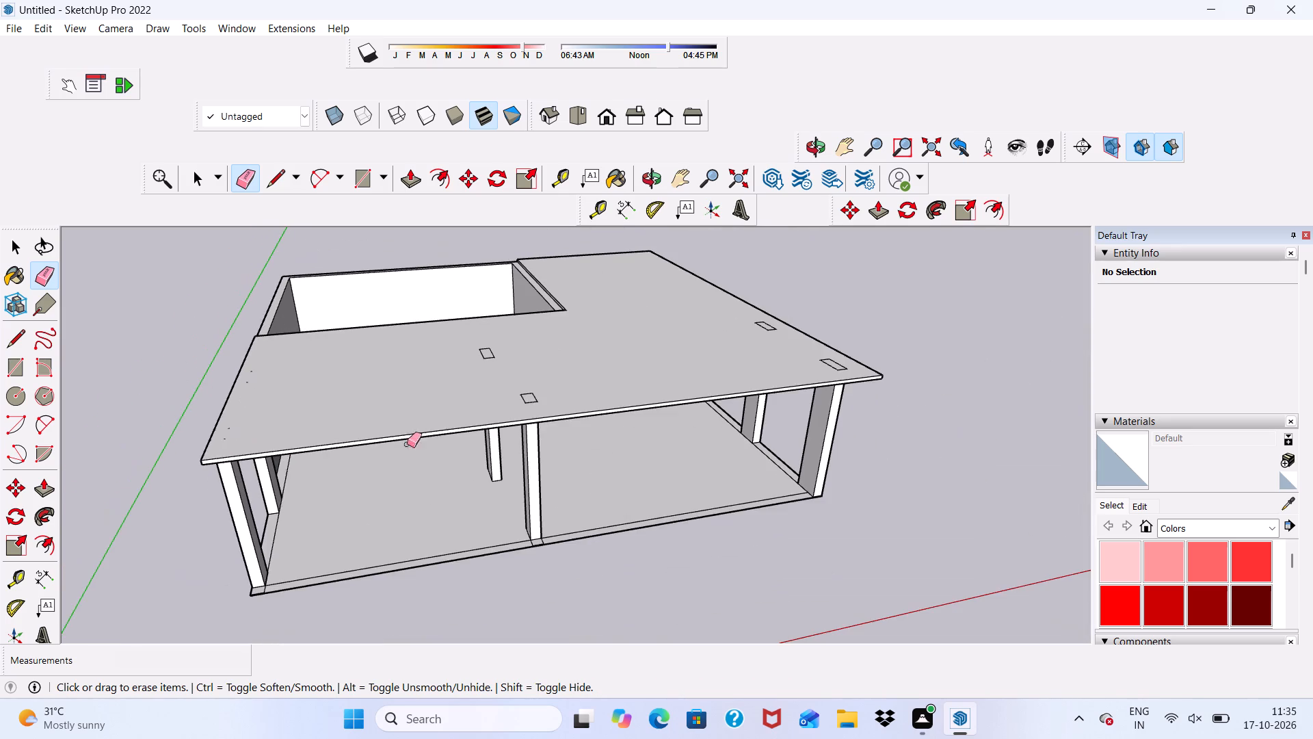
{"action": "scroll", "coordinate": [460, 361], "scroll_direction": "up", "scroll_amount": 11}
{"action": "left_click_drag", "start_coordinate": [442, 353], "coordinate": [478, 334]}
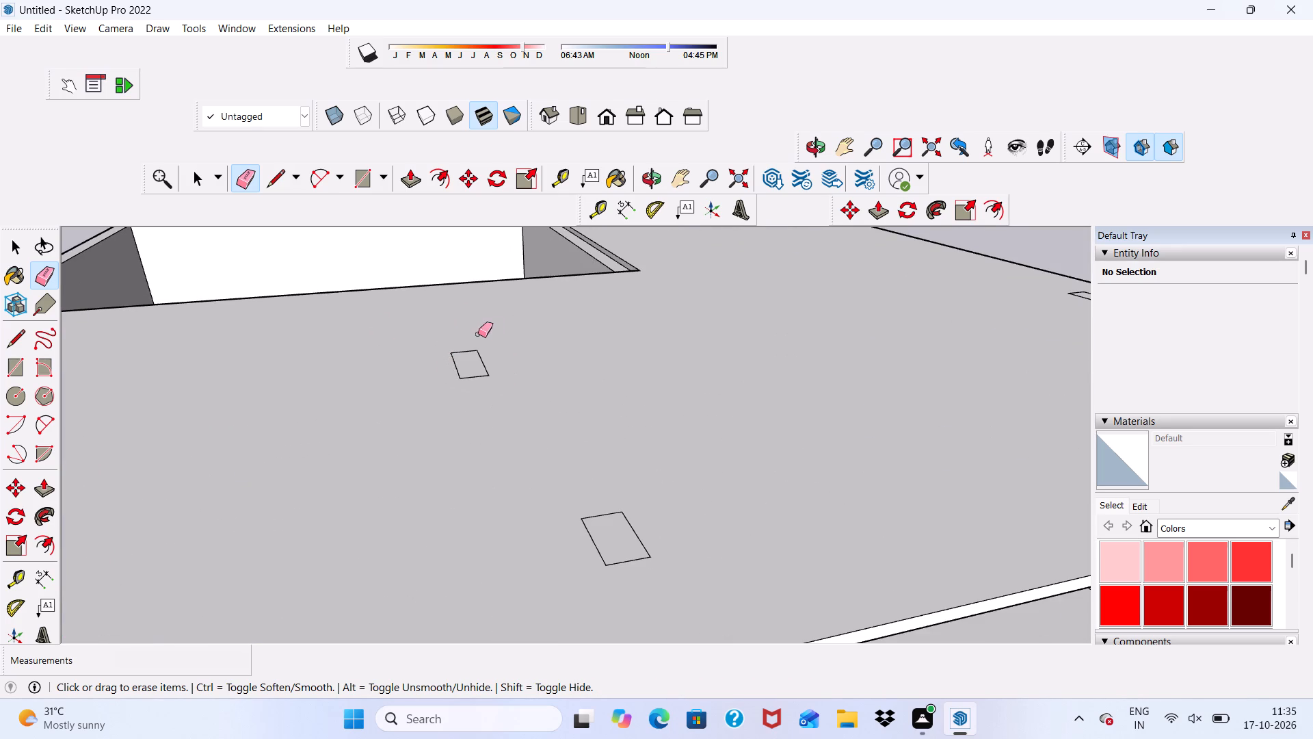
{"action": "left_click_drag", "start_coordinate": [478, 334], "coordinate": [475, 377]}
{"action": "scroll", "coordinate": [400, 366], "scroll_direction": "down", "scroll_amount": 9}
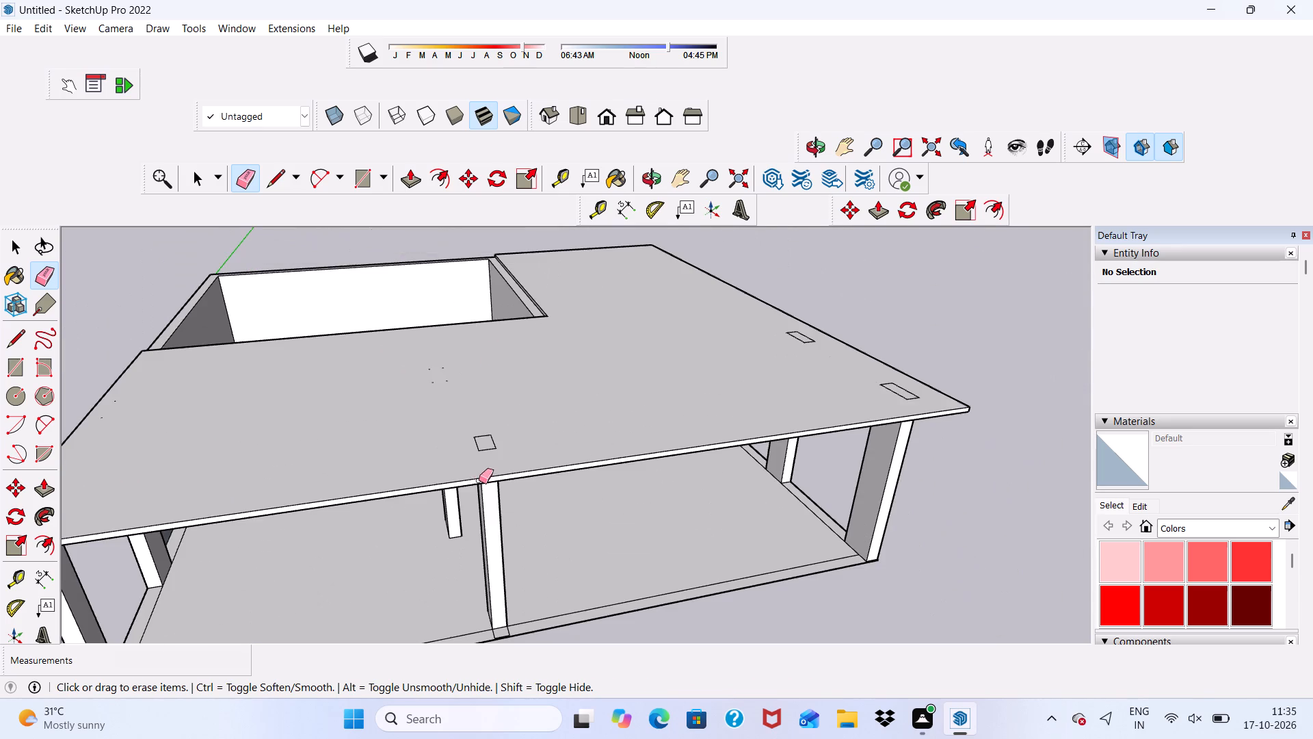
{"action": "left_click_drag", "start_coordinate": [479, 437], "coordinate": [483, 435]}
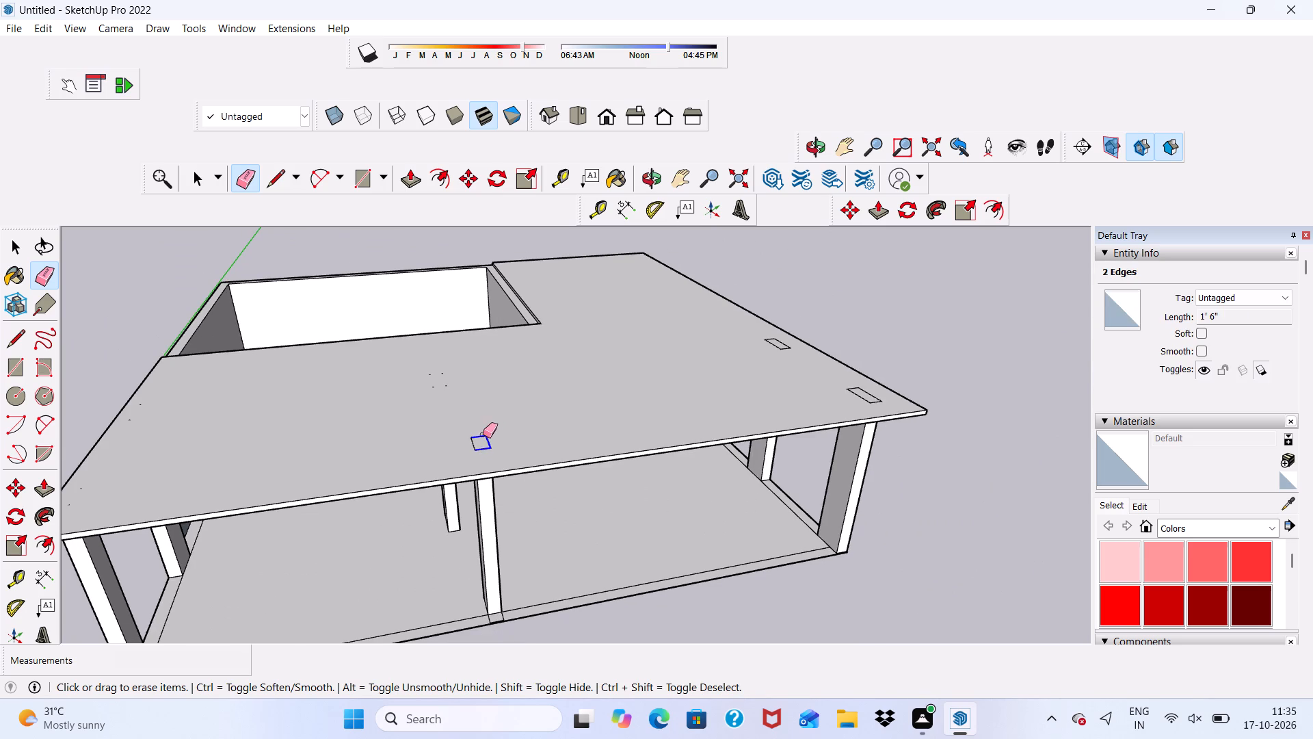
{"action": "left_click_drag", "start_coordinate": [483, 435], "coordinate": [473, 444]}
Erase the leftover short vertical corner edges of the middle column top nearest the open room.
{"action": "scroll", "coordinate": [433, 358], "scroll_direction": "up", "scroll_amount": 9}
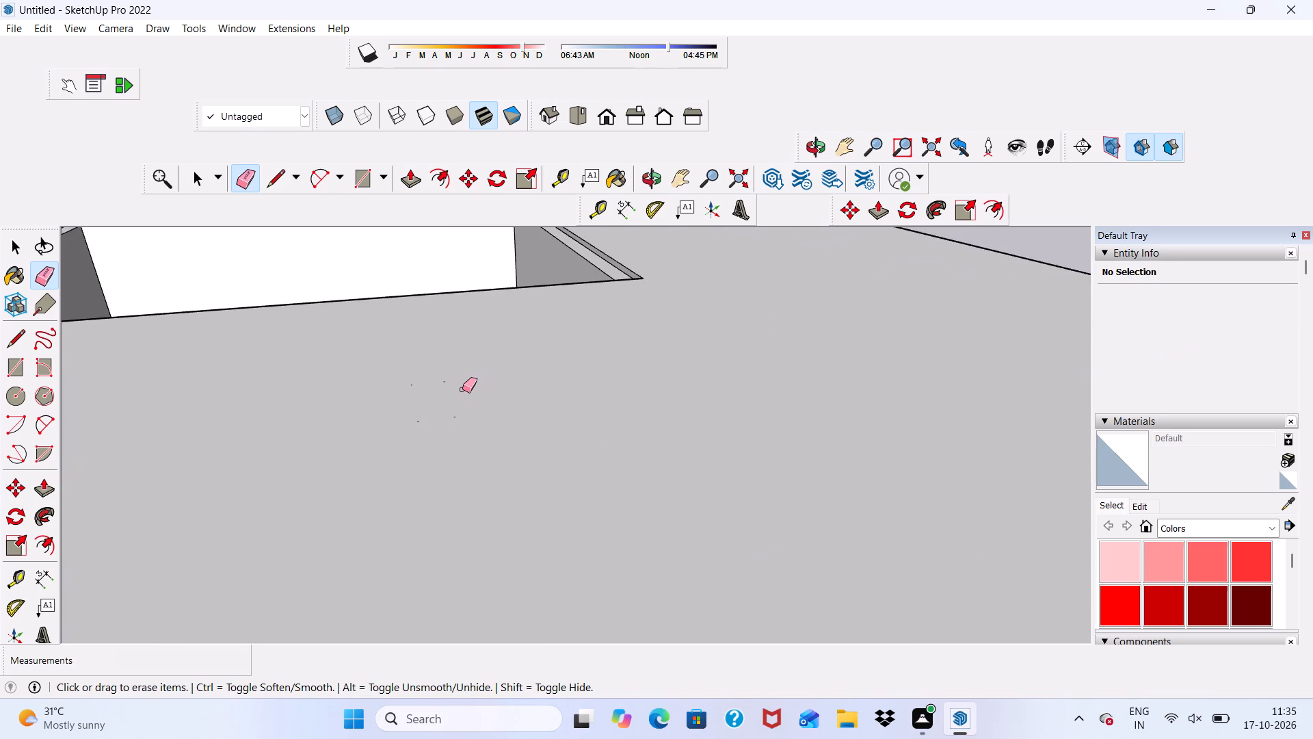
{"action": "scroll", "coordinate": [462, 389], "scroll_direction": "up", "scroll_amount": 3}
{"action": "left_click_drag", "start_coordinate": [436, 376], "coordinate": [438, 402]}
{"action": "left_click", "coordinate": [451, 433]}
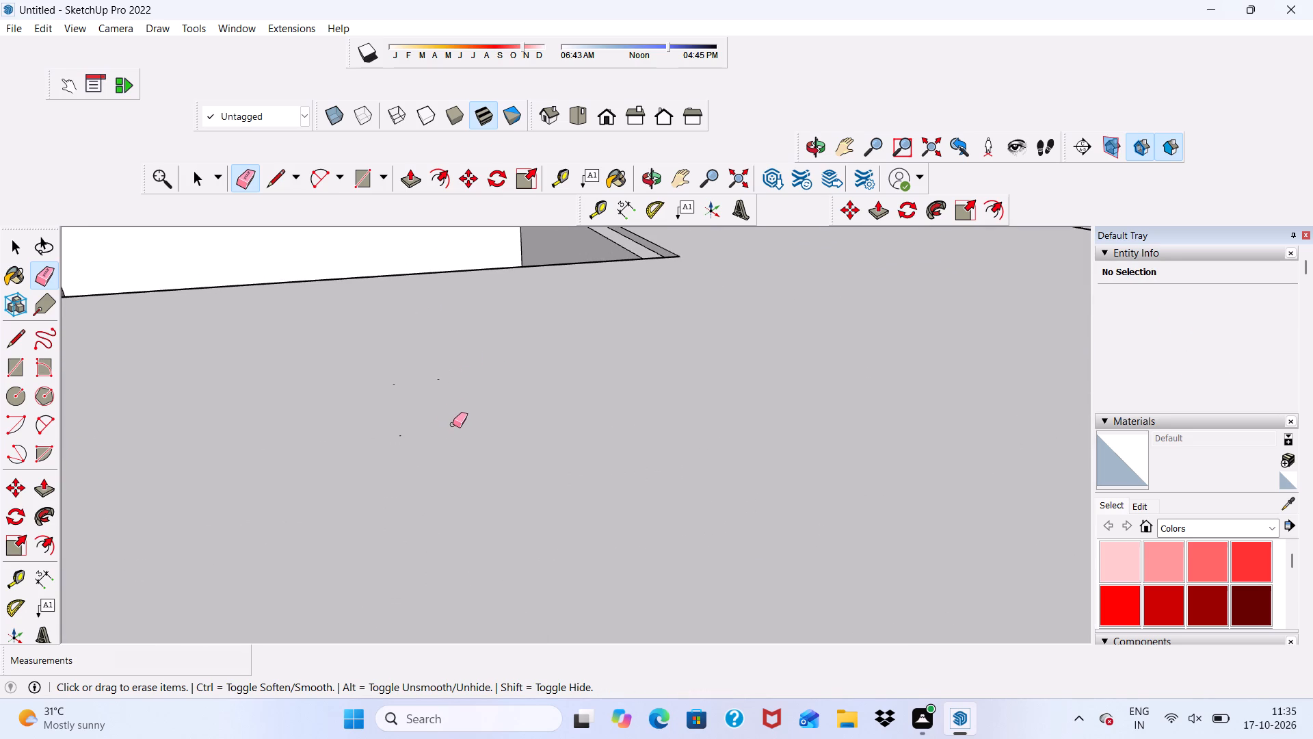
{"action": "left_click_drag", "start_coordinate": [451, 417], "coordinate": [453, 427]}
{"action": "left_click_drag", "start_coordinate": [447, 376], "coordinate": [436, 378]}
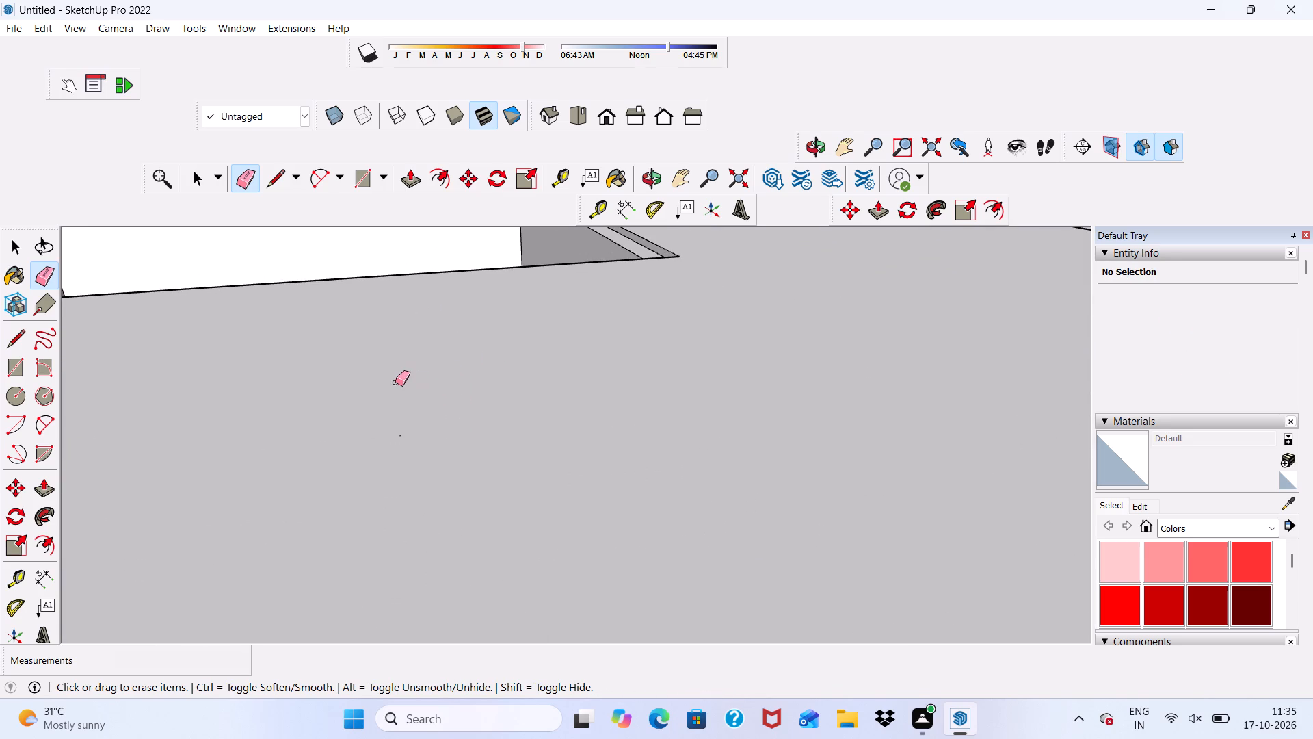
{"action": "left_click", "coordinate": [392, 383]}
{"action": "left_click_drag", "start_coordinate": [397, 438], "coordinate": [402, 447]}
{"action": "left_click_drag", "start_coordinate": [403, 438], "coordinate": [401, 430]}
{"action": "left_click_drag", "start_coordinate": [401, 430], "coordinate": [401, 441]}
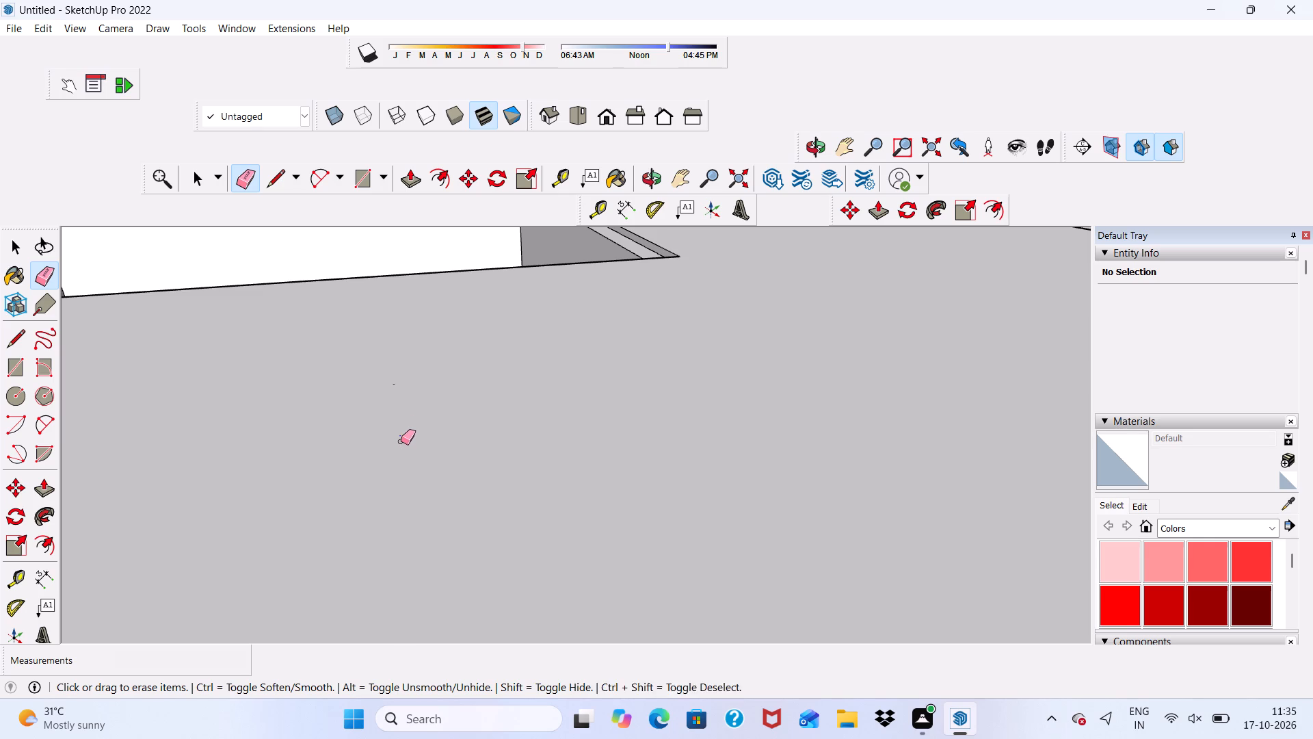
{"action": "left_click_drag", "start_coordinate": [401, 441], "coordinate": [401, 443]}
{"action": "left_click", "coordinate": [401, 437]}
{"action": "left_click", "coordinate": [395, 385]}
{"action": "scroll", "coordinate": [388, 354], "scroll_direction": "down", "scroll_amount": 3}
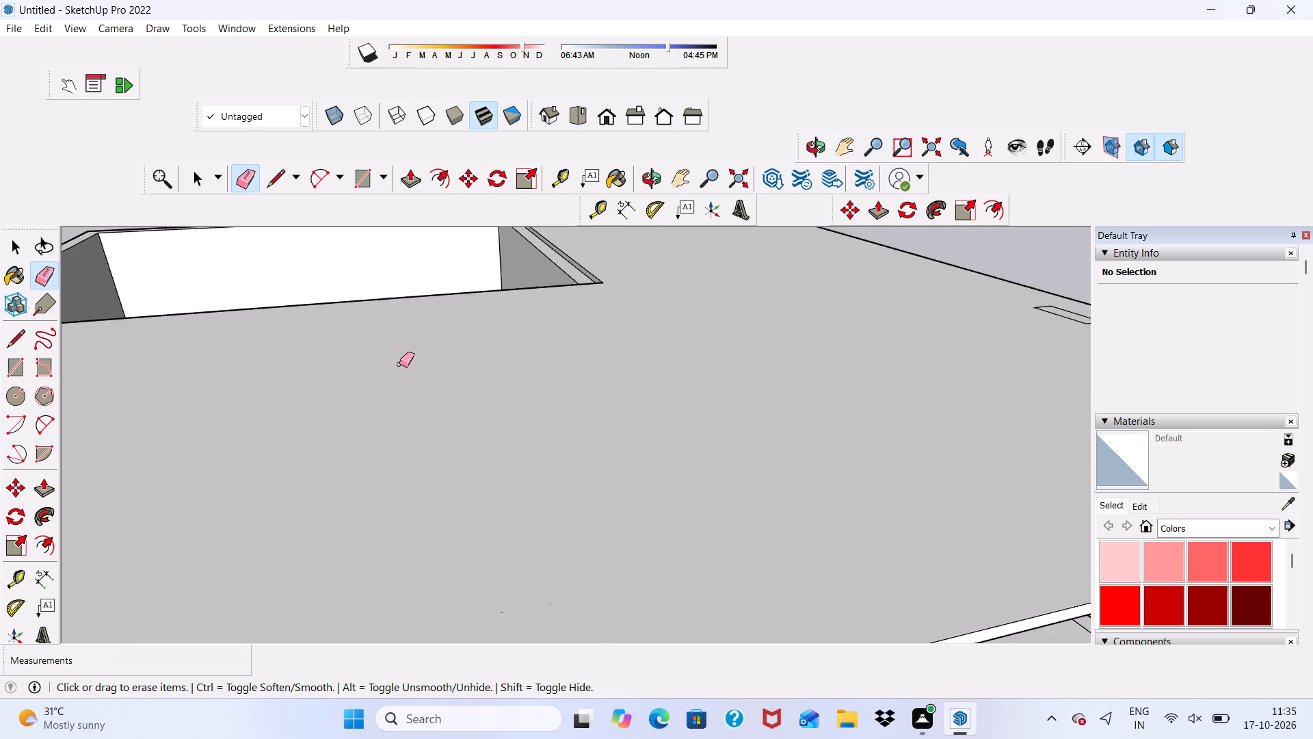
Erase the leftover corner edges of the other middle column top, close to the roof slab's outer edge.
{"action": "scroll", "coordinate": [399, 364], "scroll_direction": "down", "scroll_amount": 15}
{"action": "scroll", "coordinate": [501, 391], "scroll_direction": "up", "scroll_amount": 6}
{"action": "scroll", "coordinate": [499, 391], "scroll_direction": "down", "scroll_amount": 2}
{"action": "scroll", "coordinate": [480, 473], "scroll_direction": "up", "scroll_amount": 7}
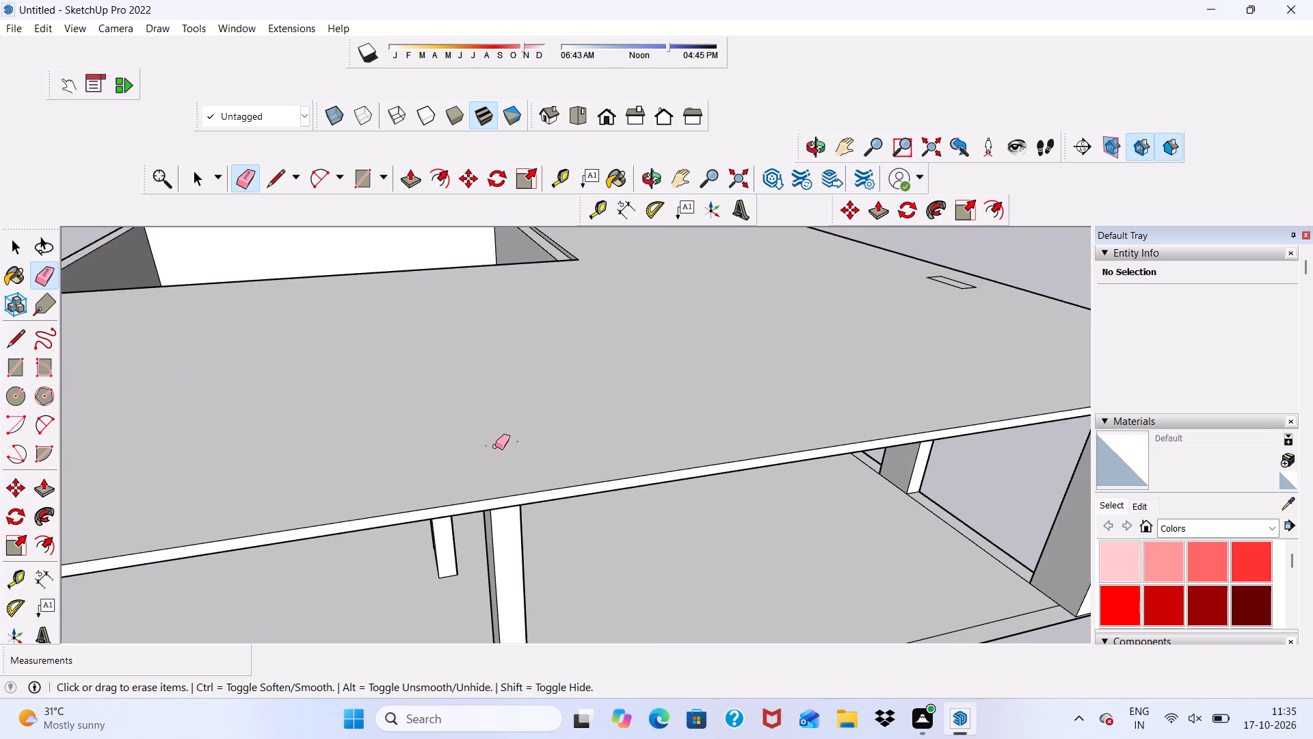
{"action": "left_click_drag", "start_coordinate": [502, 443], "coordinate": [528, 441]}
{"action": "left_click_drag", "start_coordinate": [521, 442], "coordinate": [507, 440]}
{"action": "left_click_drag", "start_coordinate": [490, 448], "coordinate": [483, 443]}
{"action": "left_click", "coordinate": [483, 443]}
{"action": "scroll", "coordinate": [487, 430], "scroll_direction": "down", "scroll_amount": 6}
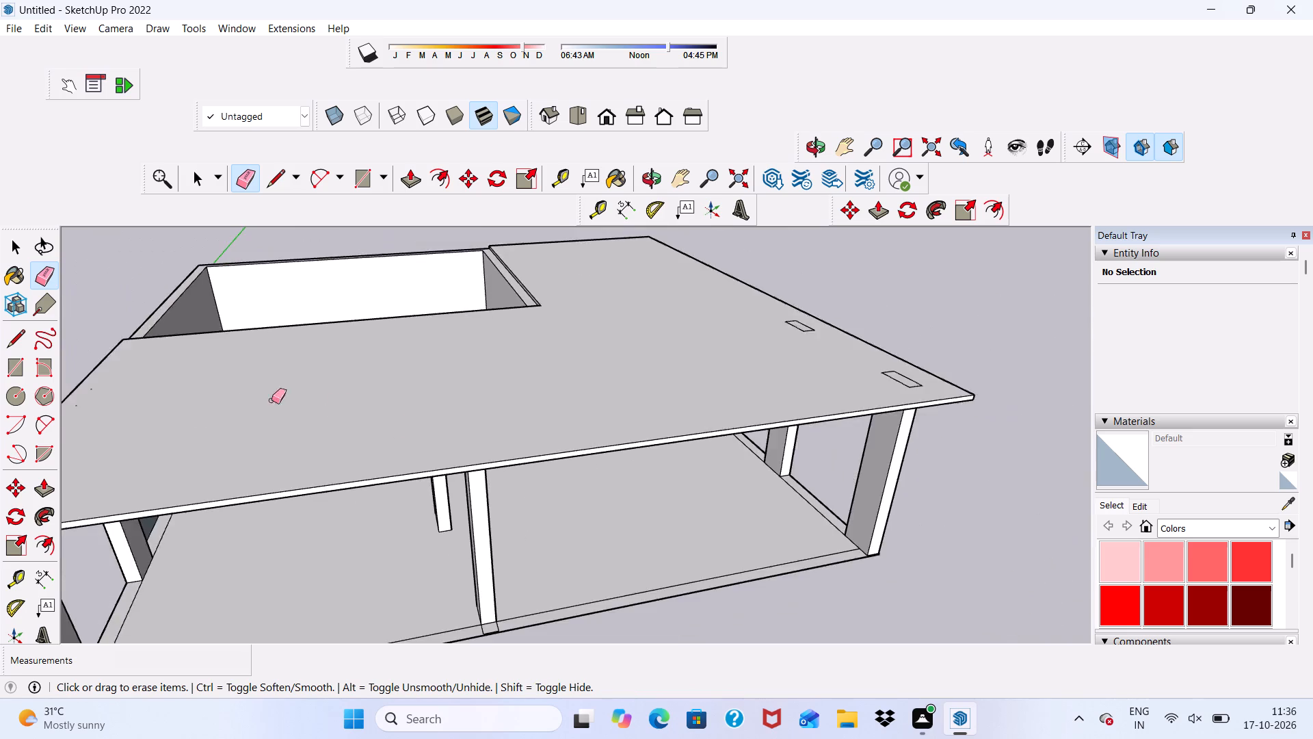
Erase the rectangular outlines of the two column tops along the roof edge farthest from the green axis.
{"action": "scroll", "coordinate": [271, 400], "scroll_direction": "down", "scroll_amount": 11}
{"action": "scroll", "coordinate": [613, 398], "scroll_direction": "up", "scroll_amount": 11}
{"action": "left_click_drag", "start_coordinate": [625, 393], "coordinate": [630, 417]}
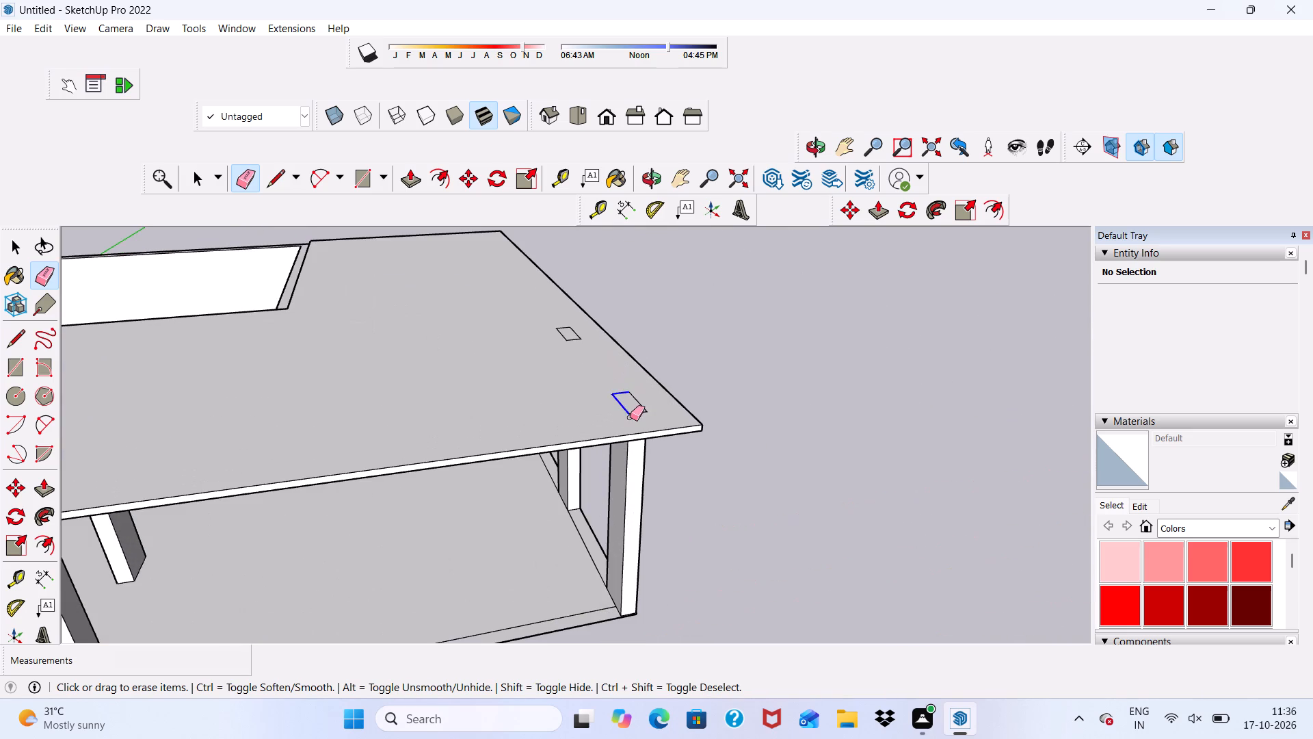
{"action": "left_click_drag", "start_coordinate": [630, 417], "coordinate": [635, 400]}
{"action": "scroll", "coordinate": [567, 310], "scroll_direction": "up", "scroll_amount": 6}
{"action": "left_click_drag", "start_coordinate": [570, 340], "coordinate": [566, 362]}
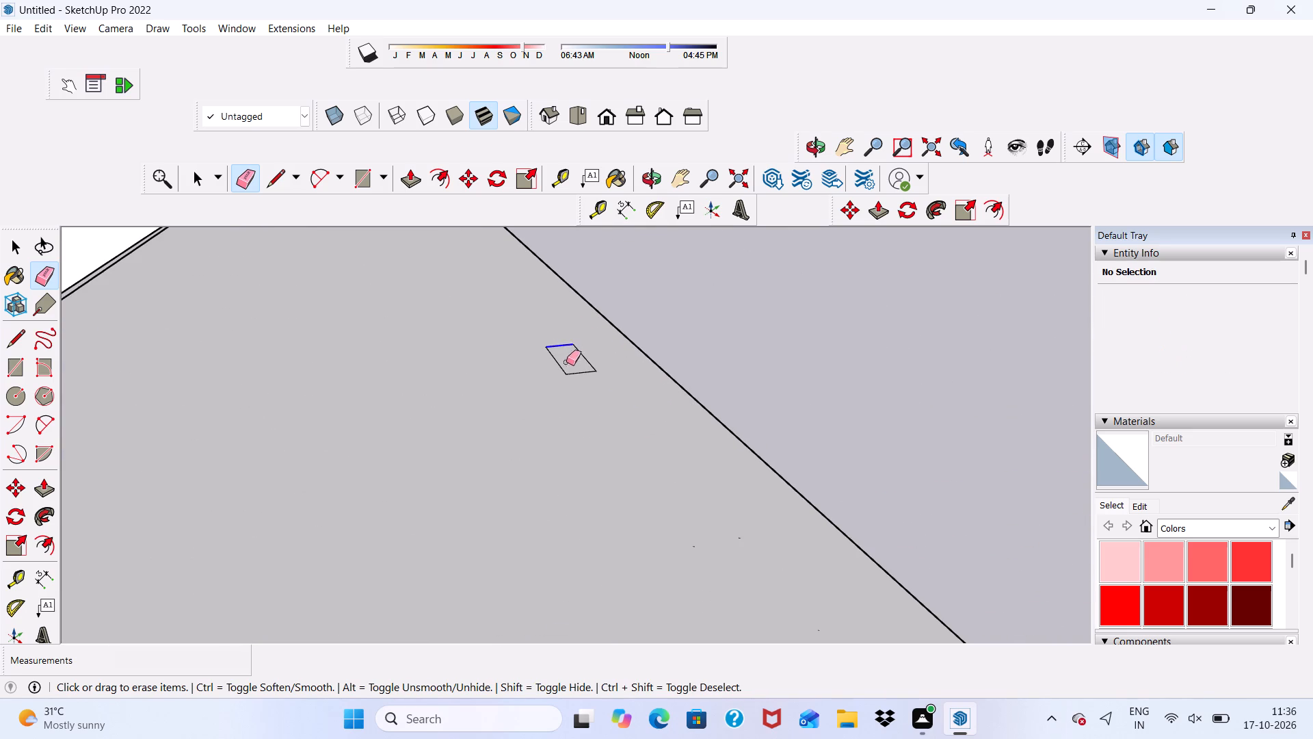
{"action": "left_click_drag", "start_coordinate": [566, 362], "coordinate": [576, 376]}
Erase the leftover corner edges of the column top at the roof corner farthest from the green axis.
{"action": "scroll", "coordinate": [434, 343], "scroll_direction": "down", "scroll_amount": 14}
{"action": "scroll", "coordinate": [522, 435], "scroll_direction": "up", "scroll_amount": 11}
{"action": "left_click_drag", "start_coordinate": [533, 354], "coordinate": [533, 363]}
{"action": "left_click", "coordinate": [550, 387]}
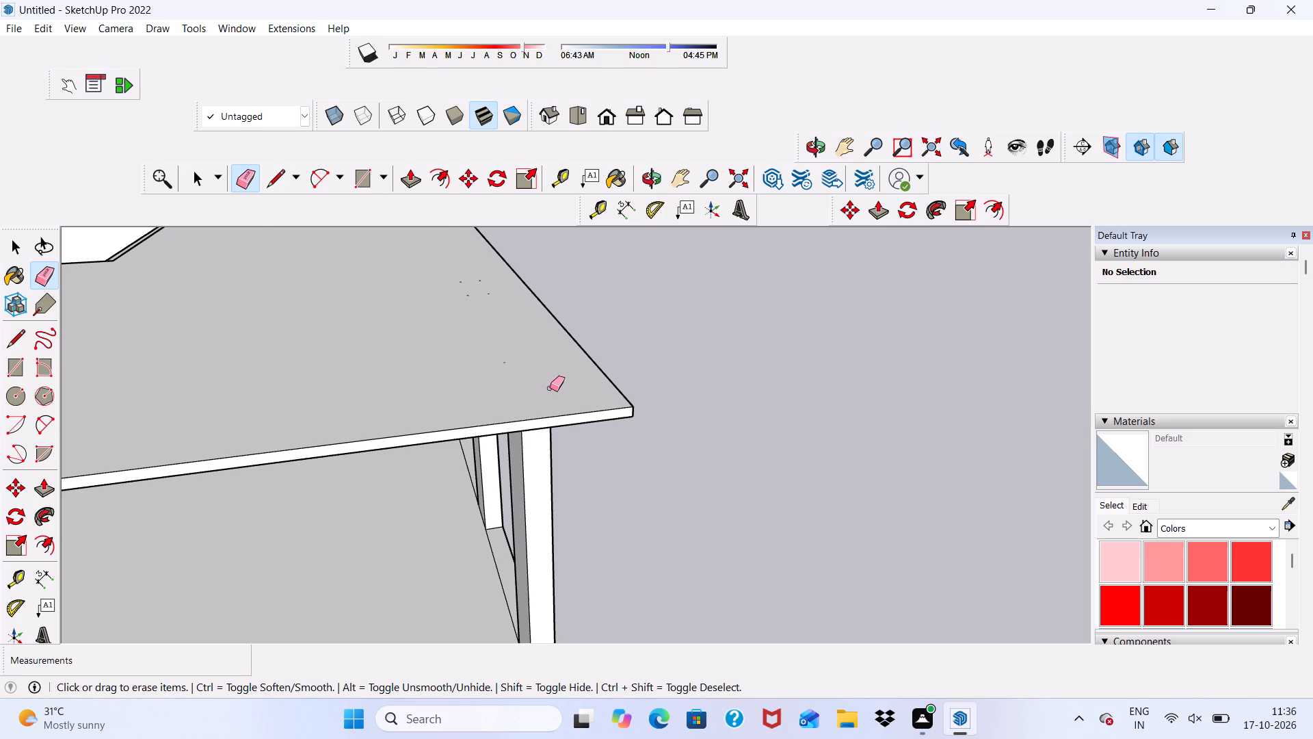
{"action": "left_click_drag", "start_coordinate": [507, 361], "coordinate": [489, 348]}
{"action": "scroll", "coordinate": [490, 364], "scroll_direction": "down", "scroll_amount": 6}
{"action": "scroll", "coordinate": [512, 374], "scroll_direction": "up", "scroll_amount": 8}
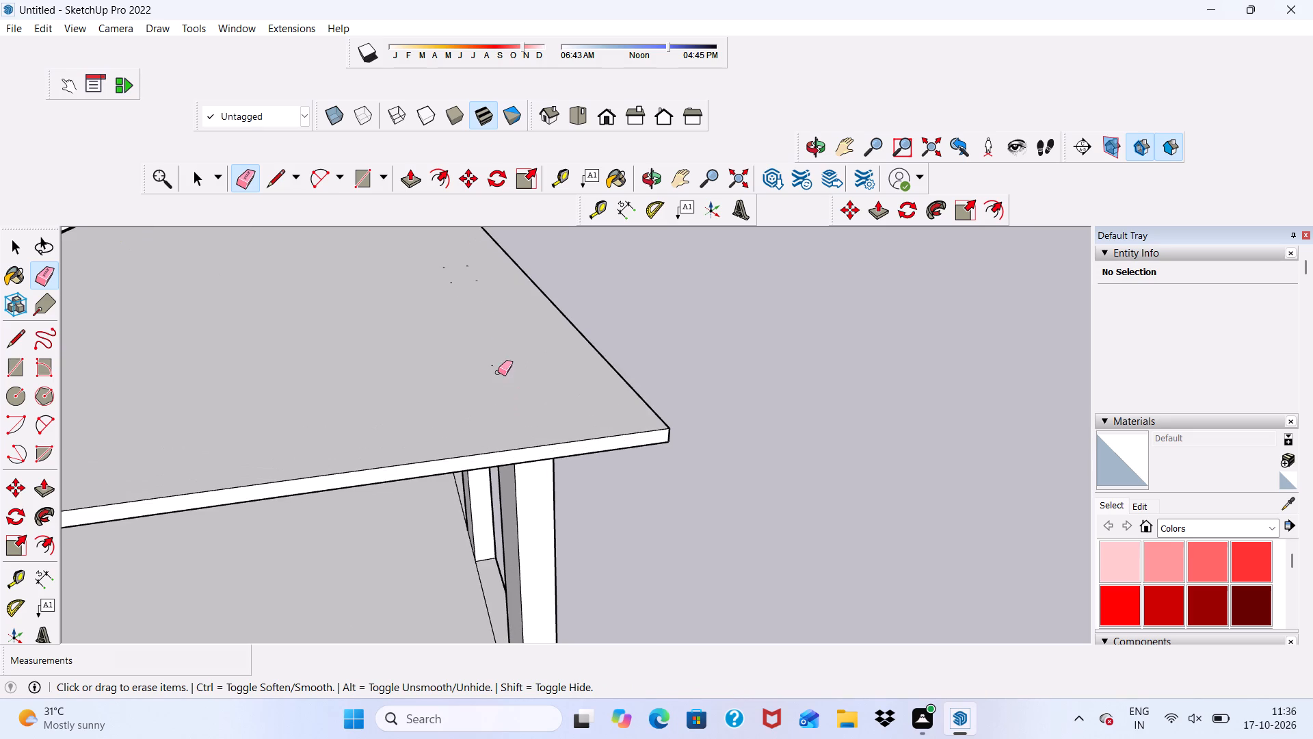
{"action": "left_click_drag", "start_coordinate": [488, 368], "coordinate": [503, 361]}
{"action": "left_click", "coordinate": [490, 365]}
{"action": "scroll", "coordinate": [453, 400], "scroll_direction": "down", "scroll_amount": 12}
Erase the leftover corner edges of the second column top along the roof edge farthest from the green axis.
{"action": "scroll", "coordinate": [508, 371], "scroll_direction": "up", "scroll_amount": 5}
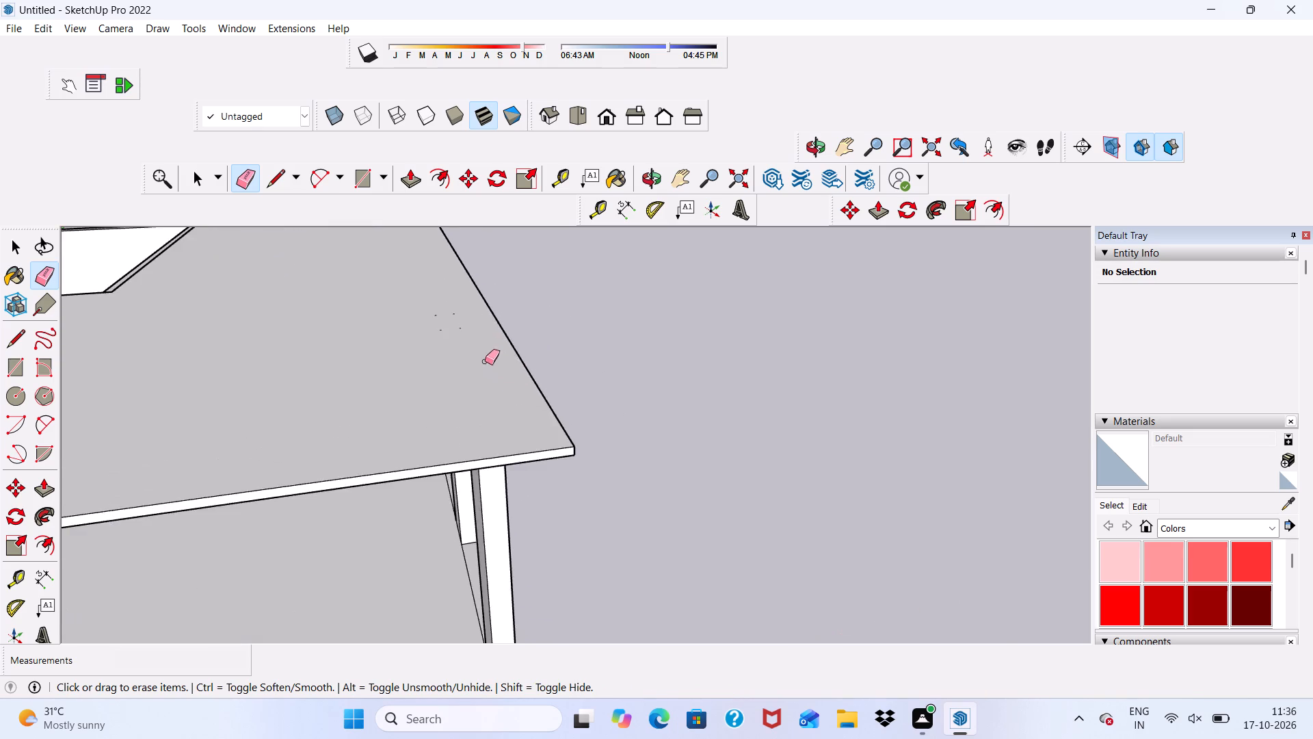
{"action": "scroll", "coordinate": [485, 361], "scroll_direction": "up", "scroll_amount": 10}
{"action": "left_click_drag", "start_coordinate": [453, 315], "coordinate": [477, 368]}
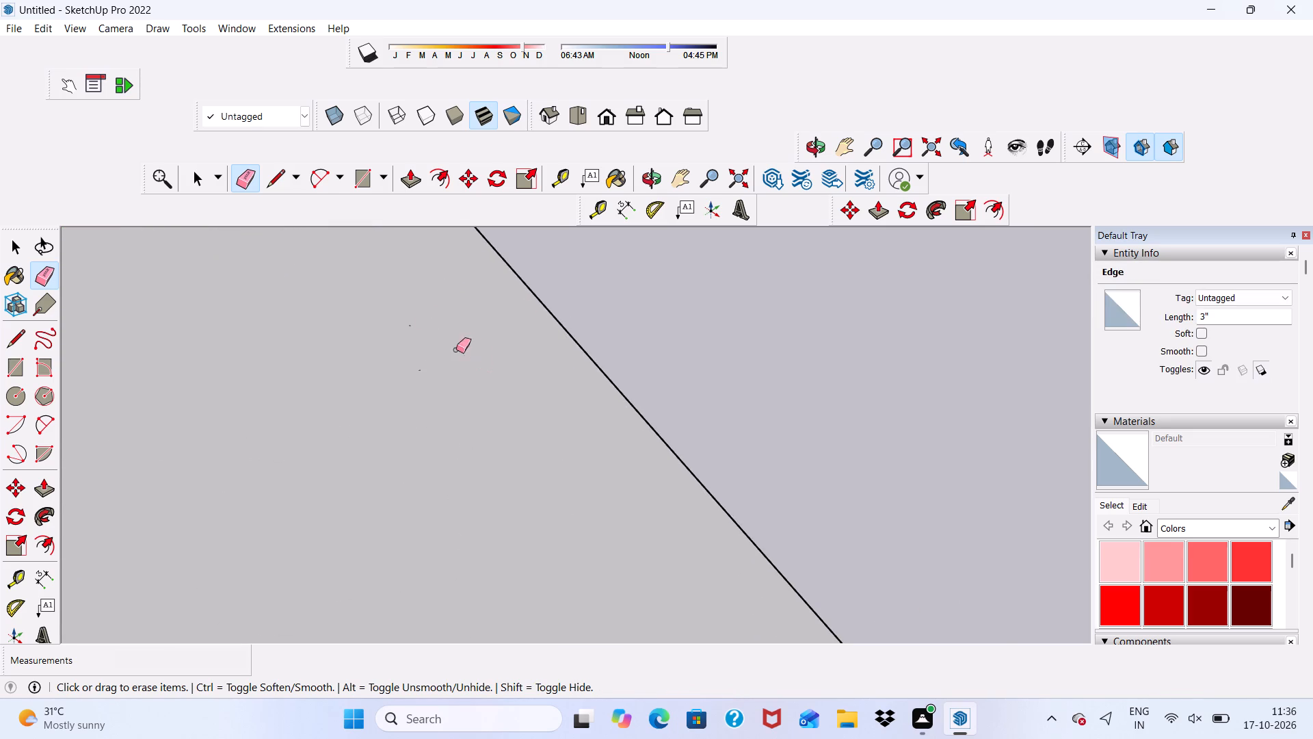
{"action": "left_click_drag", "start_coordinate": [406, 324], "coordinate": [423, 373]}
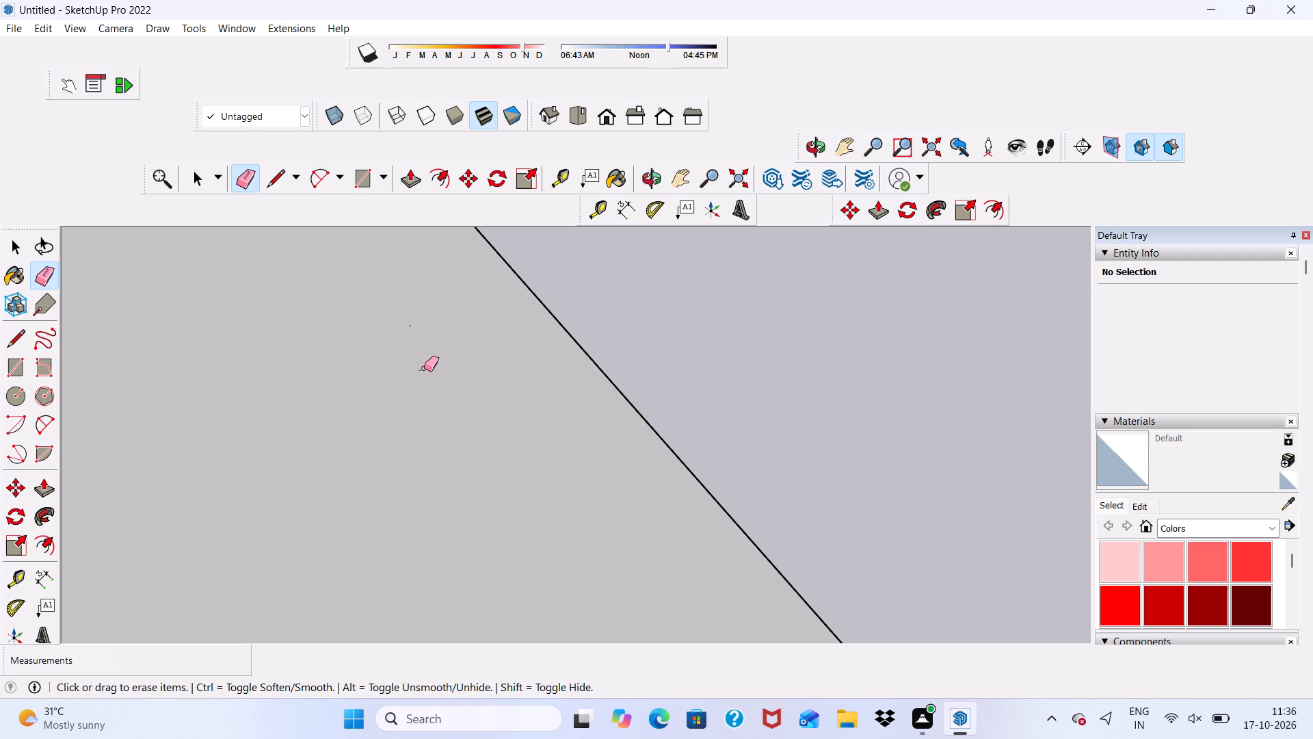
{"action": "left_click_drag", "start_coordinate": [408, 316], "coordinate": [421, 374]}
{"action": "left_click_drag", "start_coordinate": [421, 369], "coordinate": [420, 359]}
Along the roof edge nearest the green axis, erase the leftover corner edges of the column top farther from the roof corner.
{"action": "scroll", "coordinate": [411, 330], "scroll_direction": "down", "scroll_amount": 20}
{"action": "scroll", "coordinate": [411, 330], "scroll_direction": "down", "scroll_amount": 11}
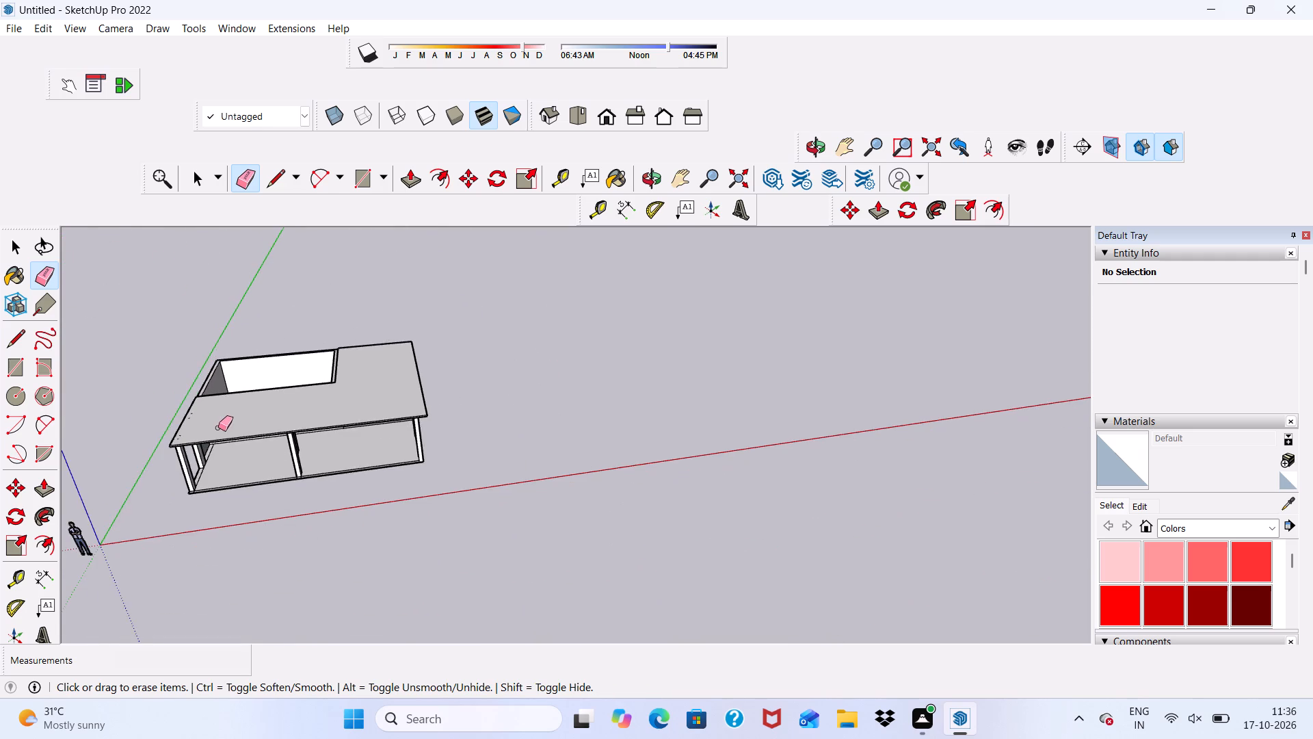
{"action": "middle_click_drag", "start_coordinate": [196, 441], "coordinate": [360, 452]}
{"action": "scroll", "coordinate": [183, 452], "scroll_direction": "down", "scroll_amount": 1}
{"action": "scroll", "coordinate": [185, 584], "scroll_direction": "up", "scroll_amount": 18}
{"action": "left_click", "coordinate": [122, 528]}
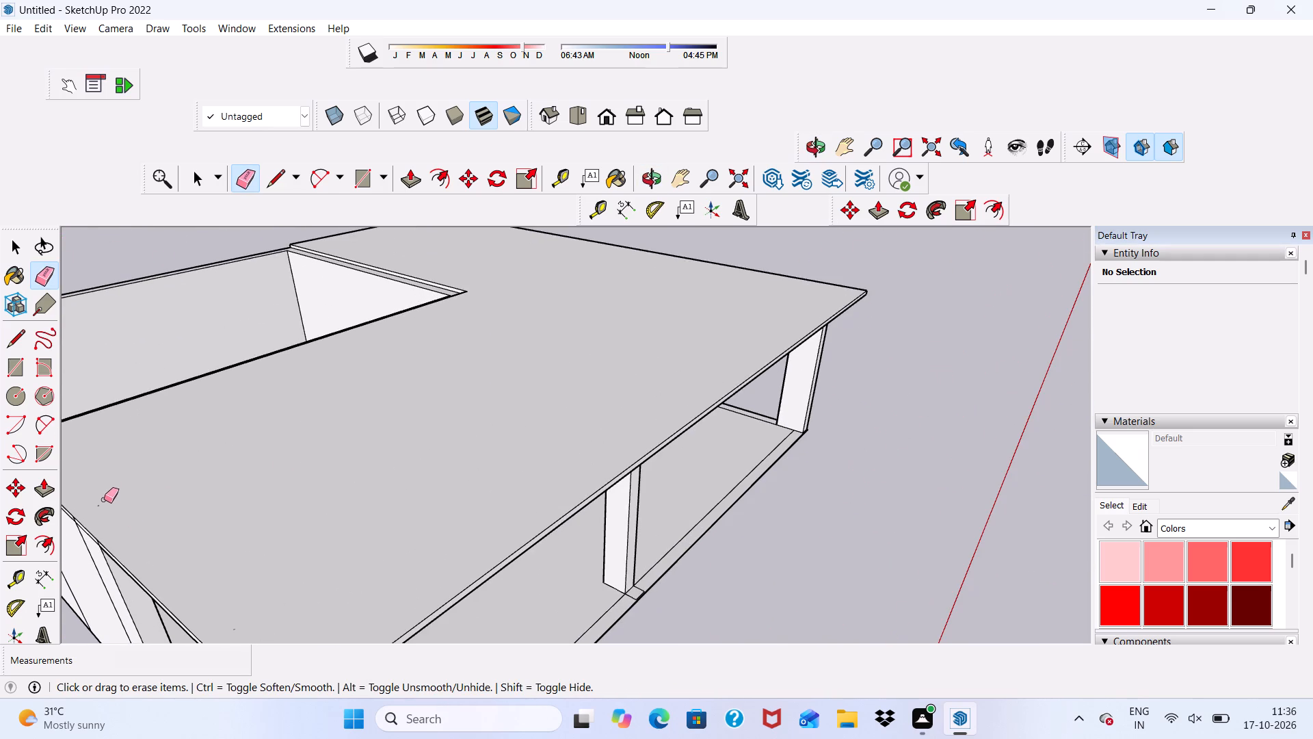
{"action": "left_click", "coordinate": [102, 500]}
{"action": "left_click_drag", "start_coordinate": [97, 504], "coordinate": [98, 506]}
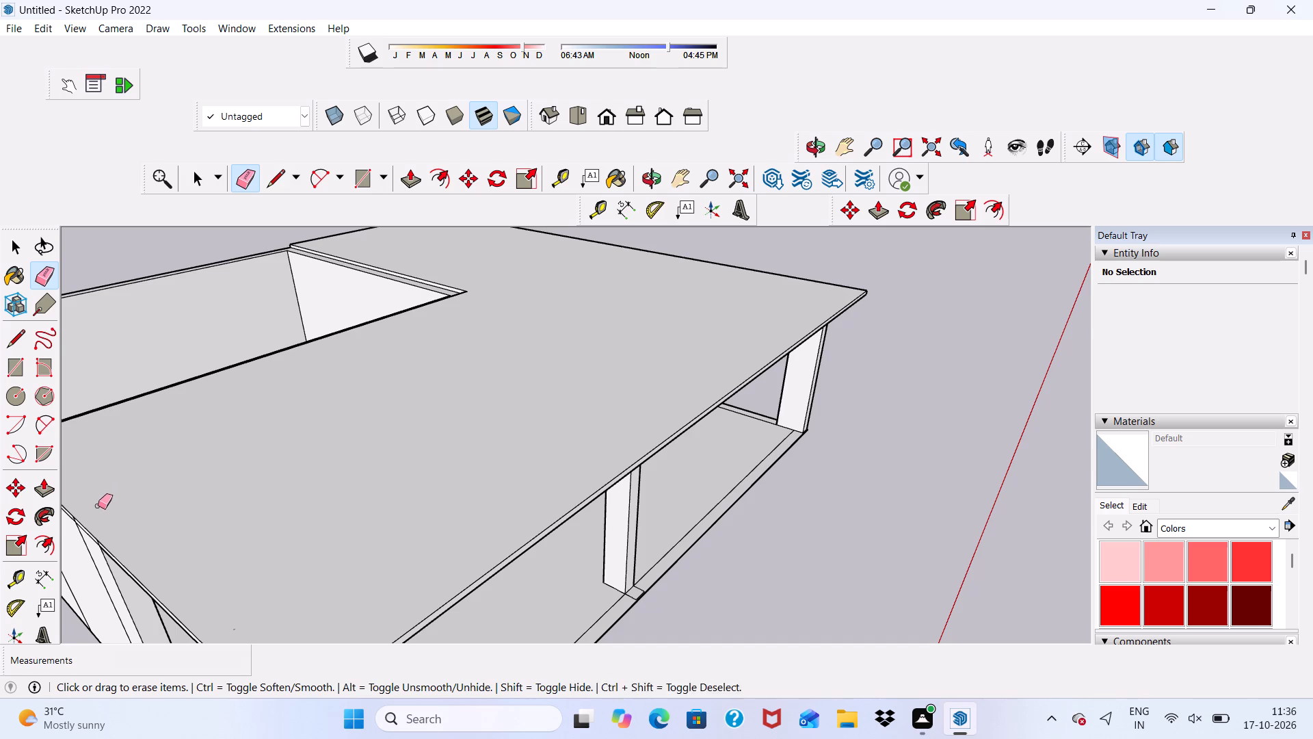
{"action": "left_click_drag", "start_coordinate": [98, 506], "coordinate": [111, 506]}
Erase the leftover corner edges of the column top closest to the roof corner near the green axis.
{"action": "scroll", "coordinate": [138, 495], "scroll_direction": "down", "scroll_amount": 5}
{"action": "scroll", "coordinate": [258, 615], "scroll_direction": "up", "scroll_amount": 13}
{"action": "left_click_drag", "start_coordinate": [208, 572], "coordinate": [203, 558]}
{"action": "left_click", "coordinate": [165, 514]}
{"action": "left_click_drag", "start_coordinate": [165, 509], "coordinate": [168, 526]}
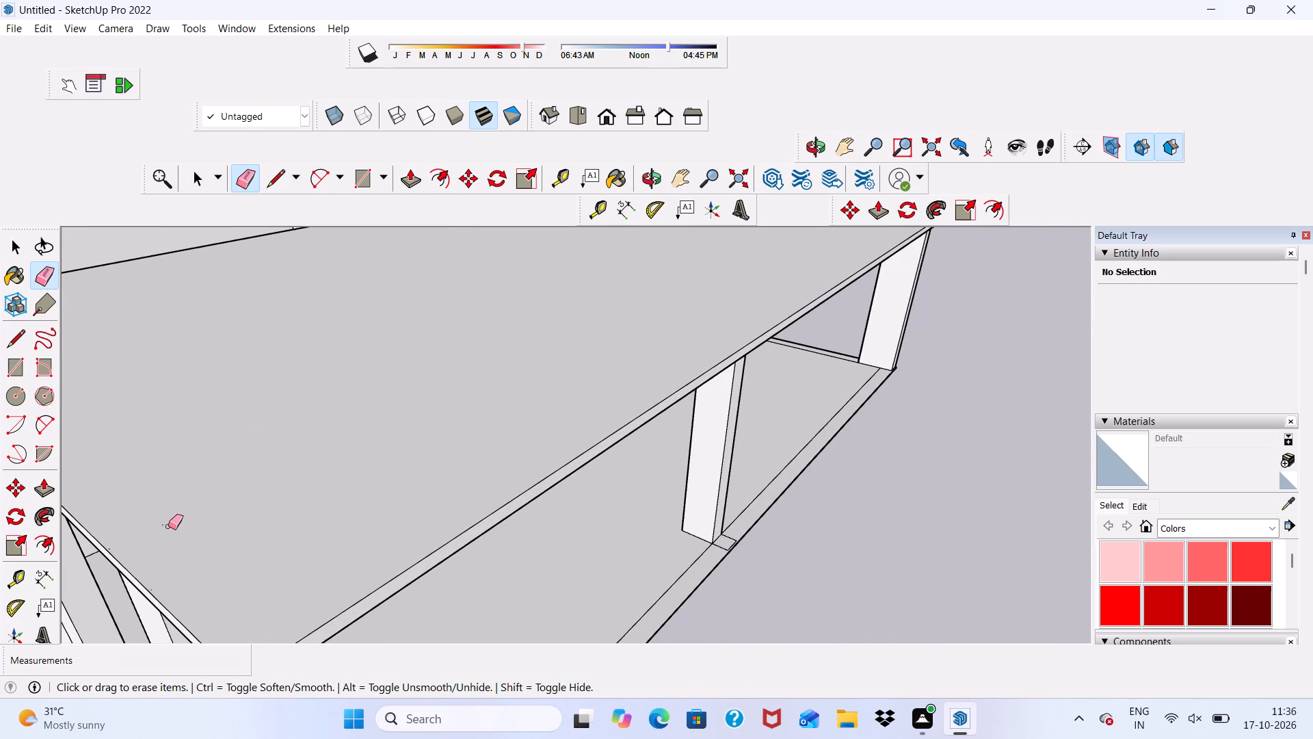
{"action": "left_click_drag", "start_coordinate": [168, 526], "coordinate": [150, 512]}
{"action": "scroll", "coordinate": [148, 513], "scroll_direction": "up", "scroll_amount": 2}
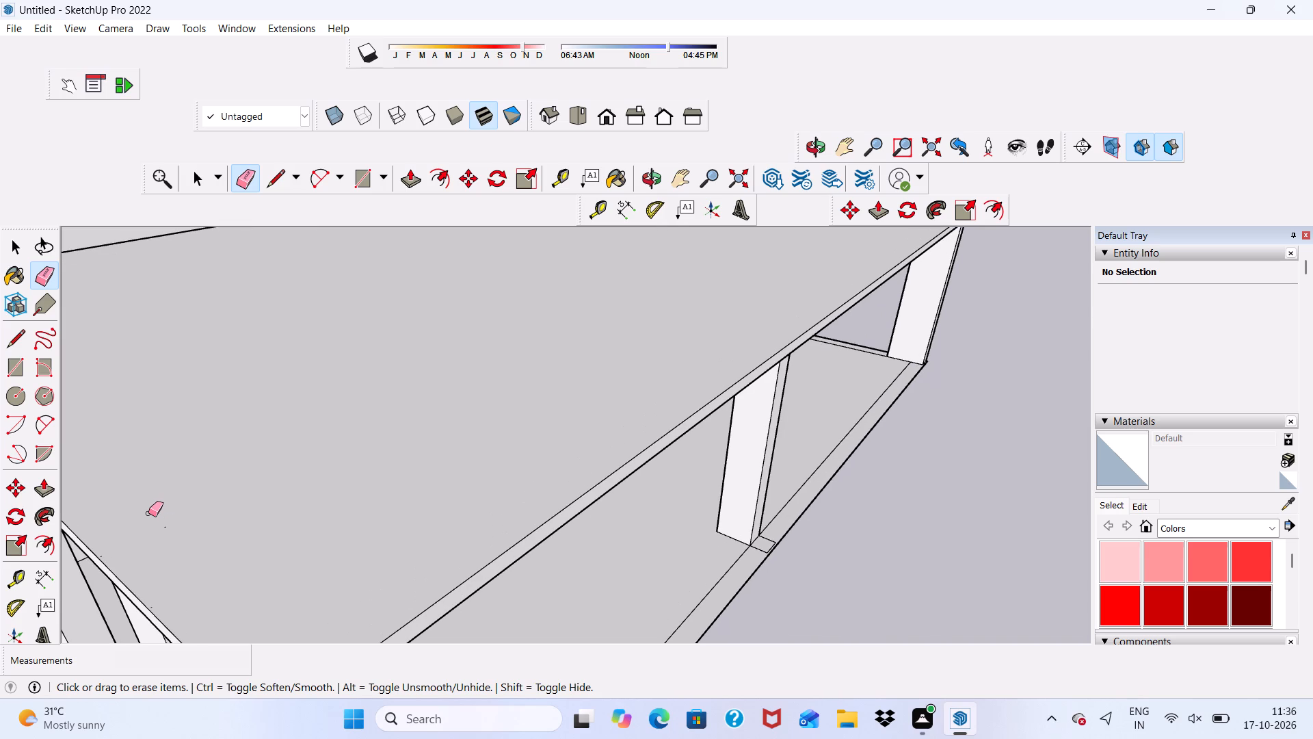
{"action": "scroll", "coordinate": [148, 513], "scroll_direction": "up", "scroll_amount": 1}
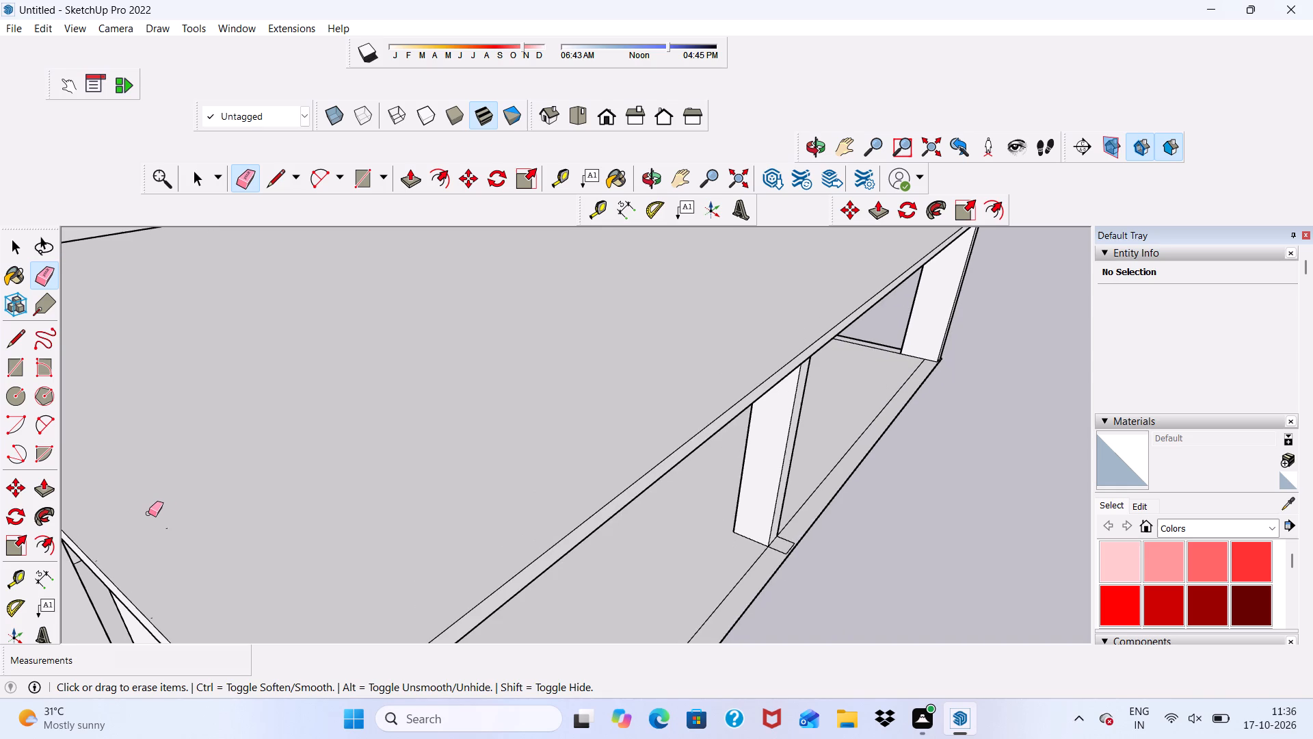
{"action": "scroll", "coordinate": [150, 527], "scroll_direction": "down", "scroll_amount": 5}
{"action": "scroll", "coordinate": [215, 487], "scroll_direction": "down", "scroll_amount": 6}
{"action": "scroll", "coordinate": [215, 498], "scroll_direction": "up", "scroll_amount": 1}
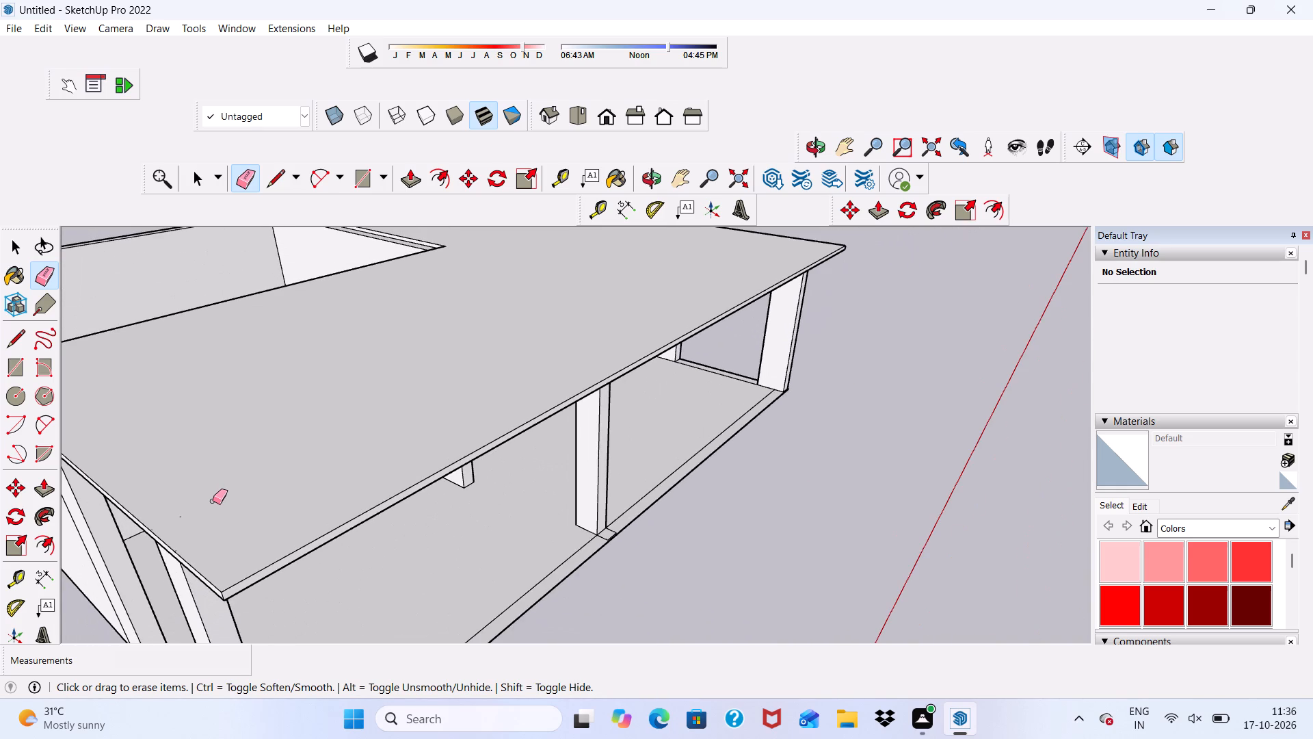
{"action": "scroll", "coordinate": [213, 501], "scroll_direction": "up", "scroll_amount": 1}
{"action": "scroll", "coordinate": [213, 501], "scroll_direction": "down", "scroll_amount": 5}
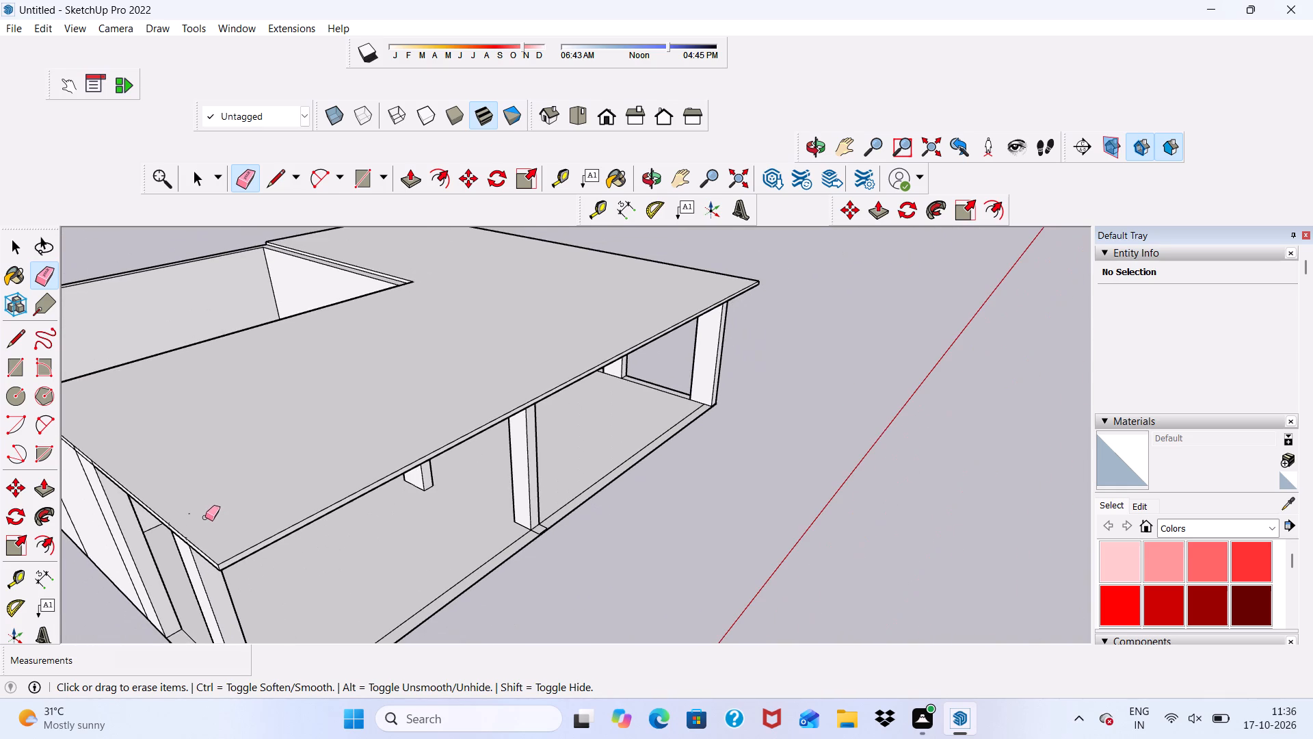
{"action": "left_click_drag", "start_coordinate": [183, 513], "coordinate": [189, 515]}
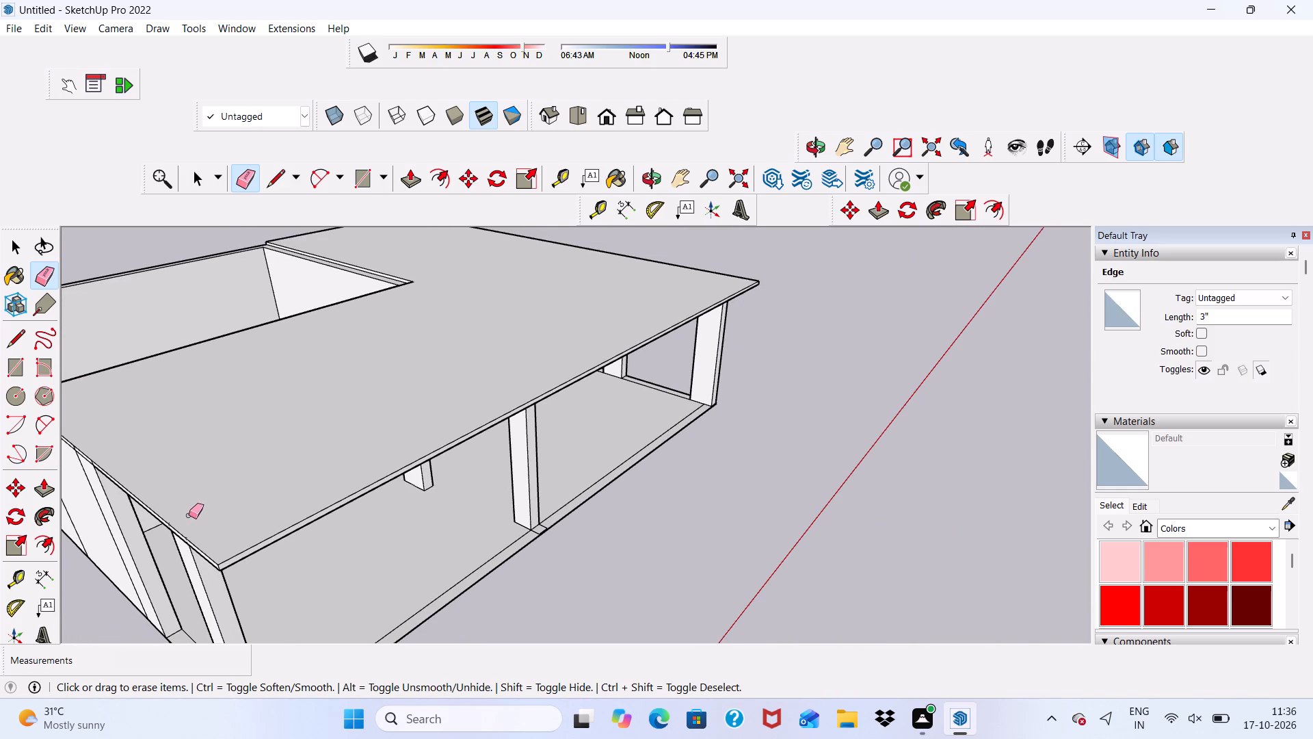
{"action": "left_click_drag", "start_coordinate": [189, 511], "coordinate": [187, 504]}
Push/Pull the slab's inner edge face about 25' across the open room to the outer wall, covering the room.
{"action": "scroll", "coordinate": [345, 464], "scroll_direction": "down", "scroll_amount": 2}
{"action": "key", "text": "space"}
{"action": "scroll", "coordinate": [342, 461], "scroll_direction": "up", "scroll_amount": 5}
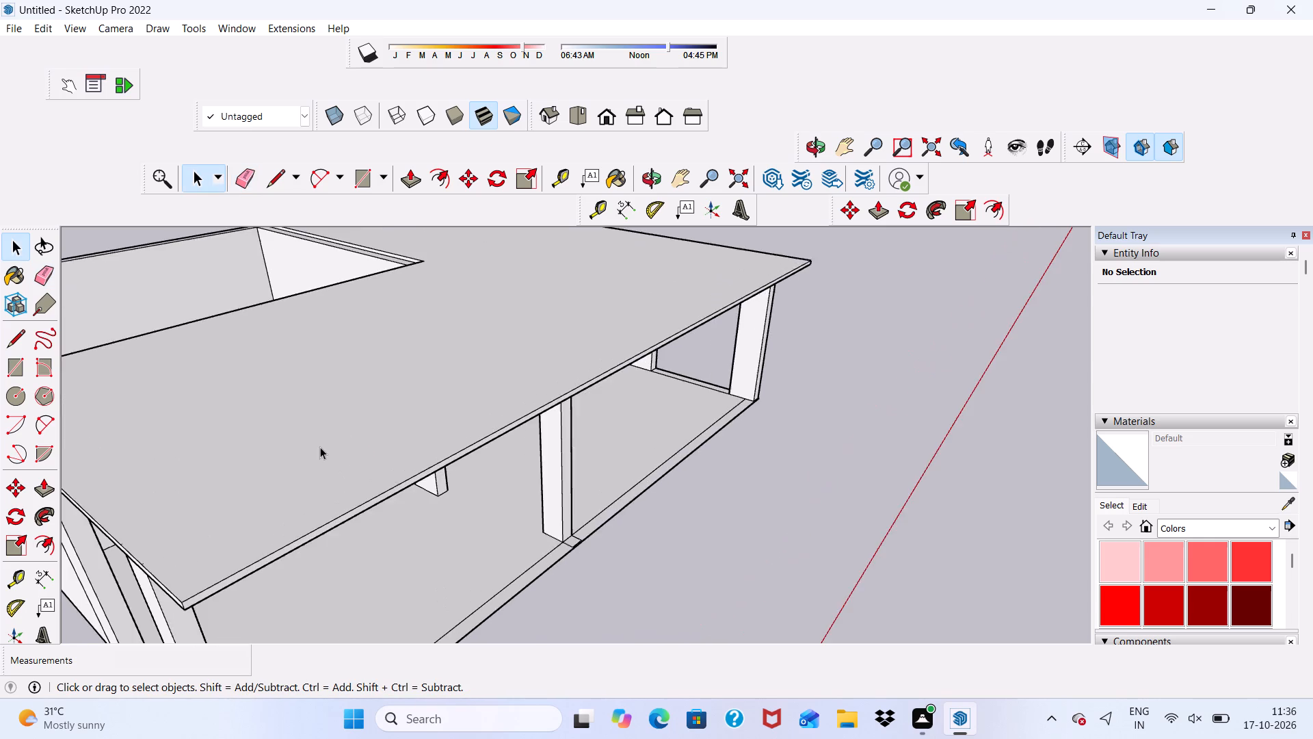
{"action": "scroll", "coordinate": [316, 450], "scroll_direction": "down", "scroll_amount": 11}
{"action": "middle_click_drag", "start_coordinate": [315, 324], "coordinate": [703, 335]}
{"action": "scroll", "coordinate": [401, 320], "scroll_direction": "down", "scroll_amount": 6}
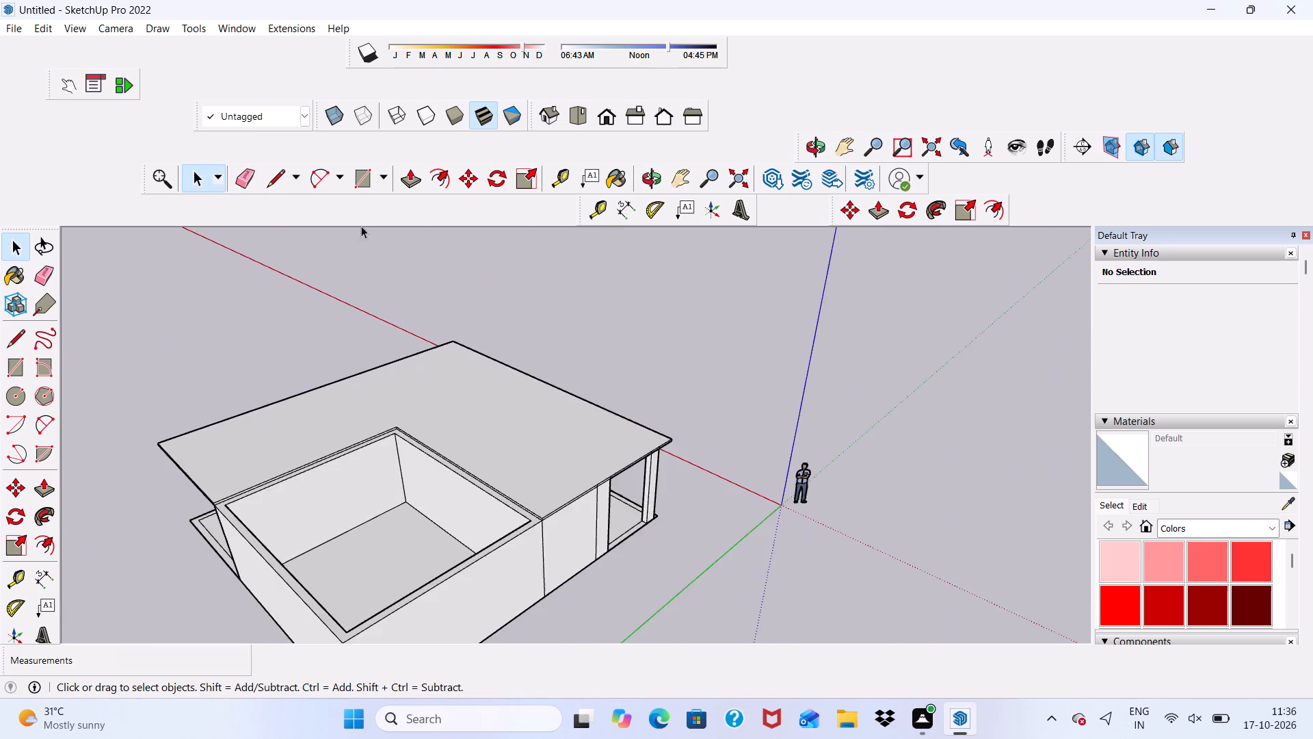
{"action": "scroll", "coordinate": [352, 190], "scroll_direction": "up", "scroll_amount": 6}
{"action": "left_click", "coordinate": [412, 171]}
{"action": "scroll", "coordinate": [226, 513], "scroll_direction": "up", "scroll_amount": 5}
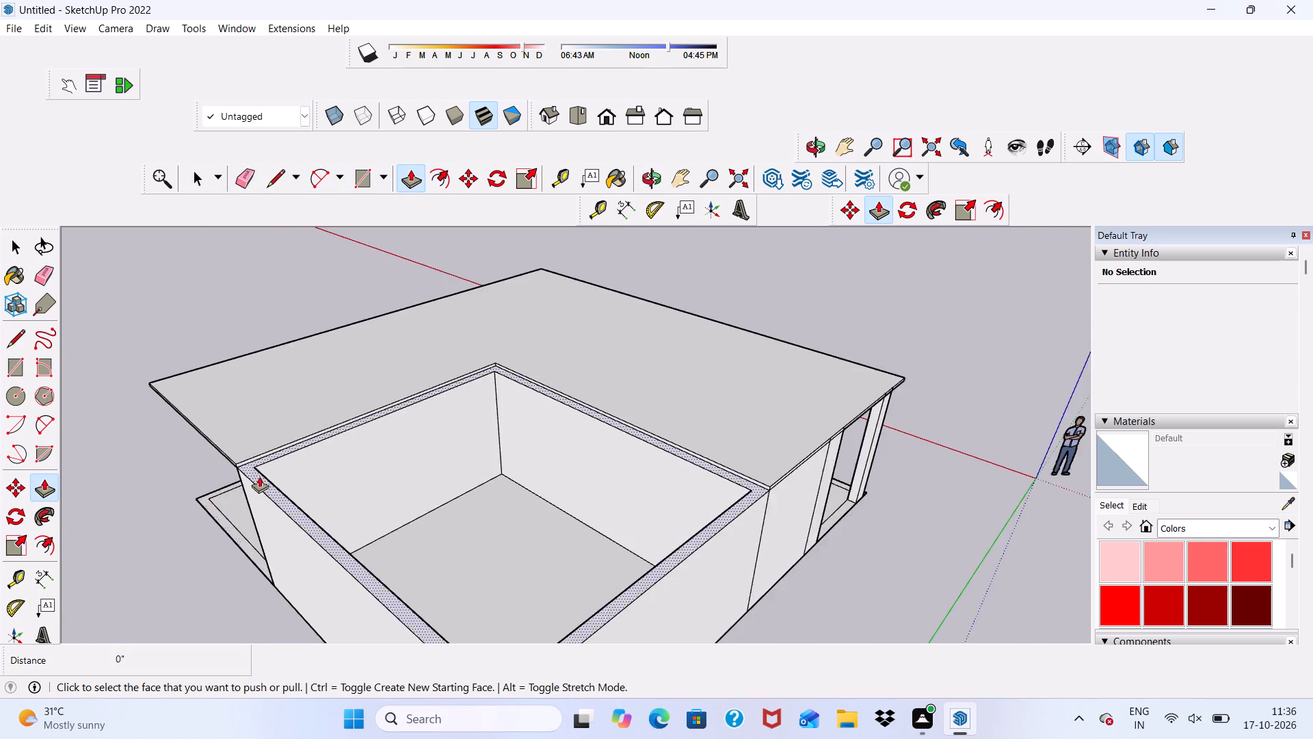
{"action": "scroll", "coordinate": [261, 472], "scroll_direction": "up", "scroll_amount": 11}
{"action": "left_click", "coordinate": [237, 448]}
{"action": "scroll", "coordinate": [256, 513], "scroll_direction": "down", "scroll_amount": 12}
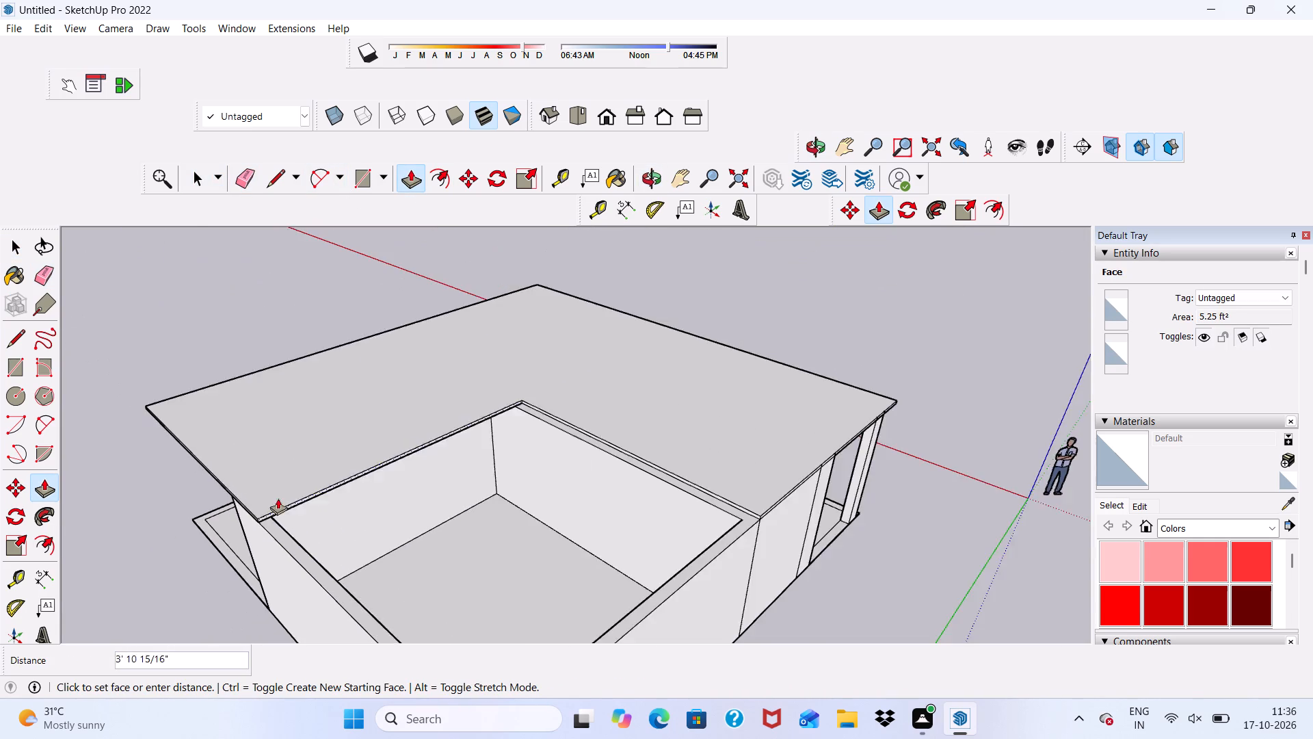
{"action": "scroll", "coordinate": [278, 498], "scroll_direction": "down", "scroll_amount": 7}
{"action": "left_click", "coordinate": [393, 621]}
{"action": "scroll", "coordinate": [375, 514], "scroll_direction": "down", "scroll_amount": 4}
{"action": "middle_click_drag", "start_coordinate": [399, 536], "coordinate": [363, 445]}
{"action": "left_click", "coordinate": [358, 508]}
Erase the seam on the slab's edge and the vertical seam below it on the exterior wall facing the green axis.
{"action": "scroll", "coordinate": [400, 422], "scroll_direction": "up", "scroll_amount": 6}
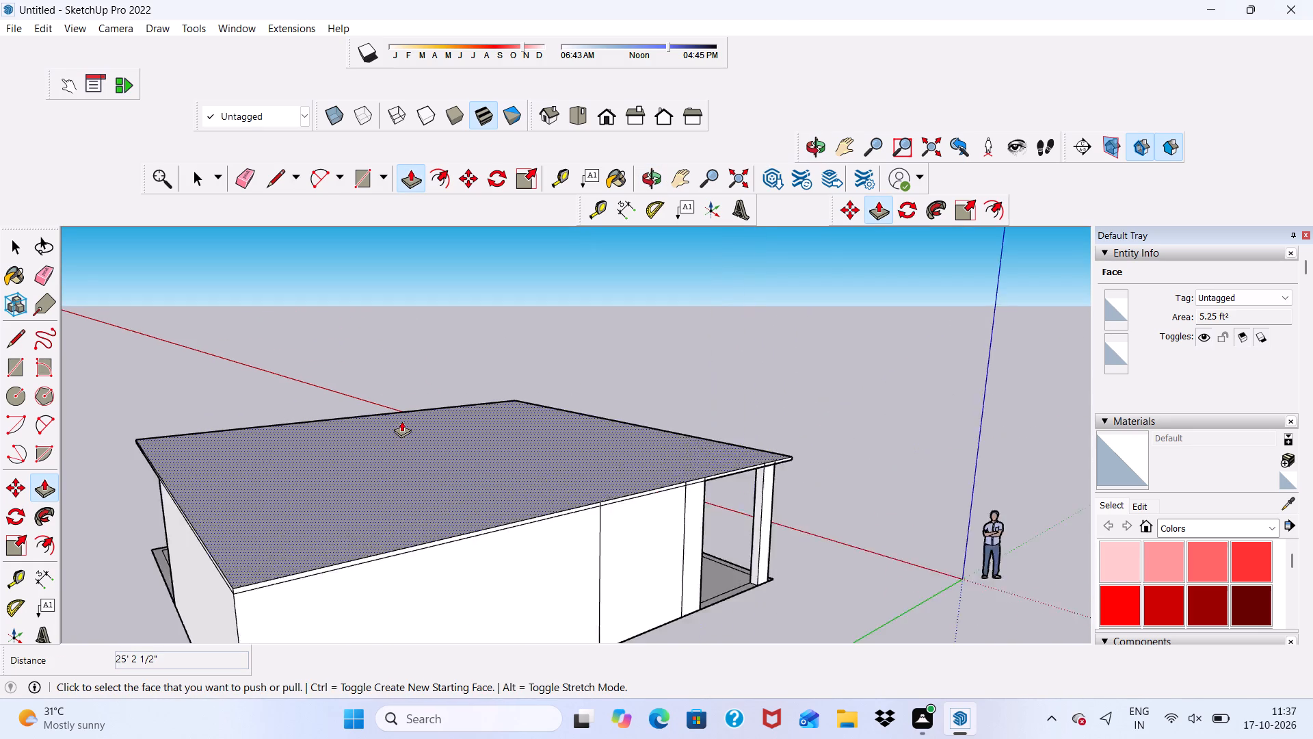
{"action": "scroll", "coordinate": [410, 413], "scroll_direction": "down", "scroll_amount": 6}
{"action": "middle_click_drag", "start_coordinate": [548, 437], "coordinate": [329, 470]}
{"action": "scroll", "coordinate": [543, 456], "scroll_direction": "up", "scroll_amount": 6}
{"action": "scroll", "coordinate": [477, 532], "scroll_direction": "up", "scroll_amount": 4}
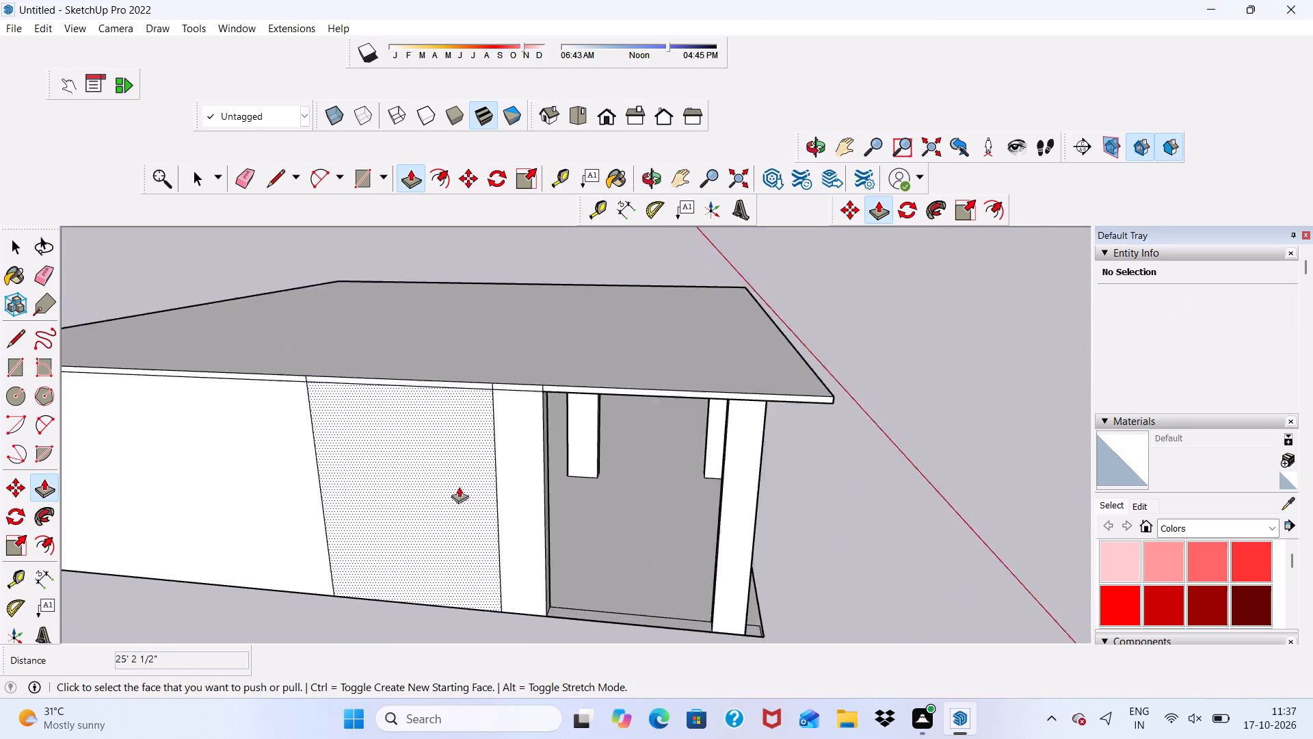
{"action": "scroll", "coordinate": [459, 487], "scroll_direction": "up", "scroll_amount": 3}
{"action": "scroll", "coordinate": [296, 320], "scroll_direction": "up", "scroll_amount": 4}
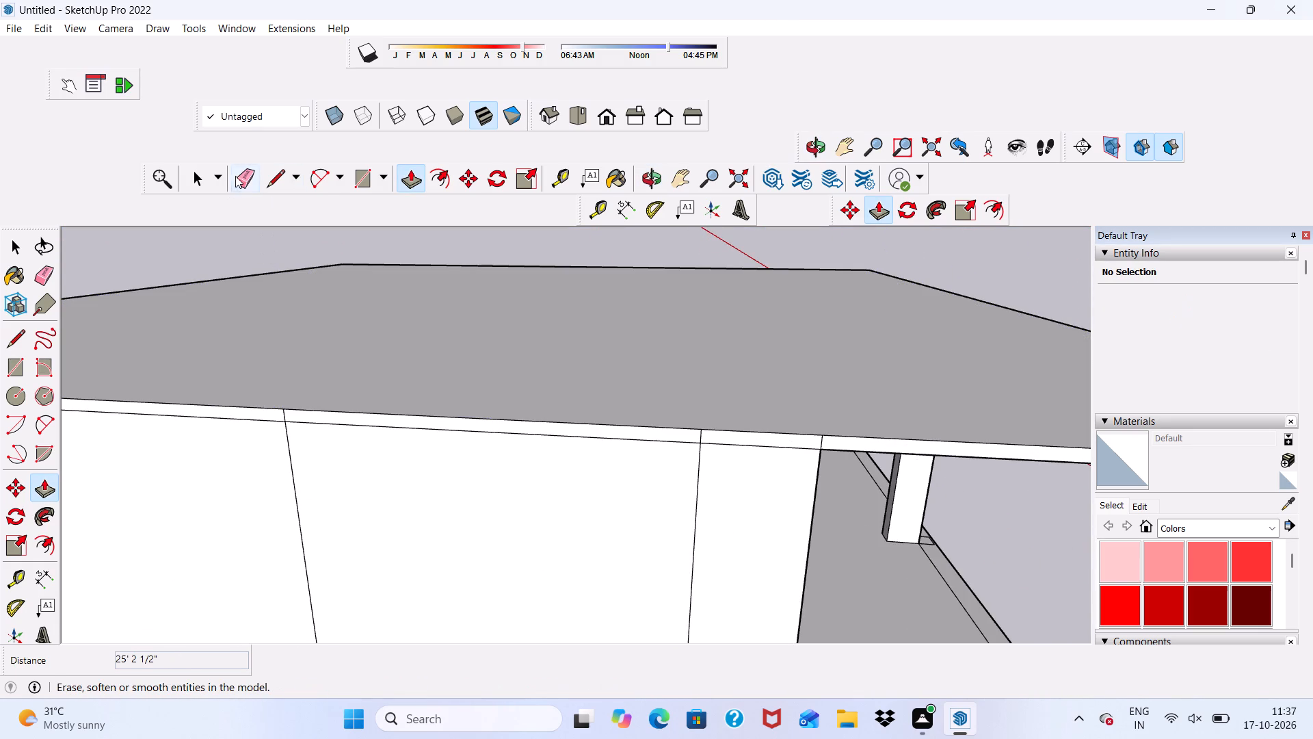
{"action": "left_click", "coordinate": [235, 176]}
{"action": "scroll", "coordinate": [302, 480], "scroll_direction": "up", "scroll_amount": 4}
{"action": "left_click", "coordinate": [277, 387]}
{"action": "left_click_drag", "start_coordinate": [286, 439], "coordinate": [283, 455]}
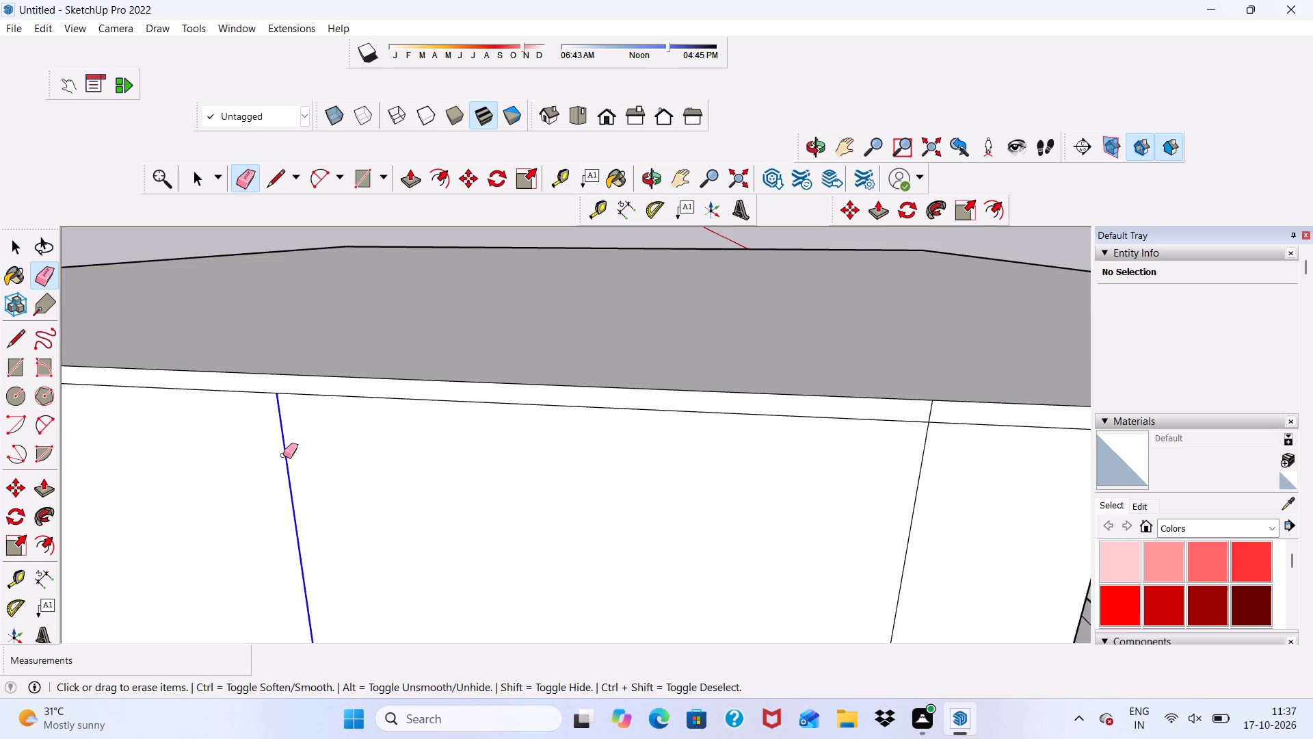
{"action": "scroll", "coordinate": [173, 422], "scroll_direction": "down", "scroll_amount": 13}
{"action": "scroll", "coordinate": [586, 533], "scroll_direction": "up", "scroll_amount": 9}
{"action": "scroll", "coordinate": [475, 425], "scroll_direction": "down", "scroll_amount": 11}
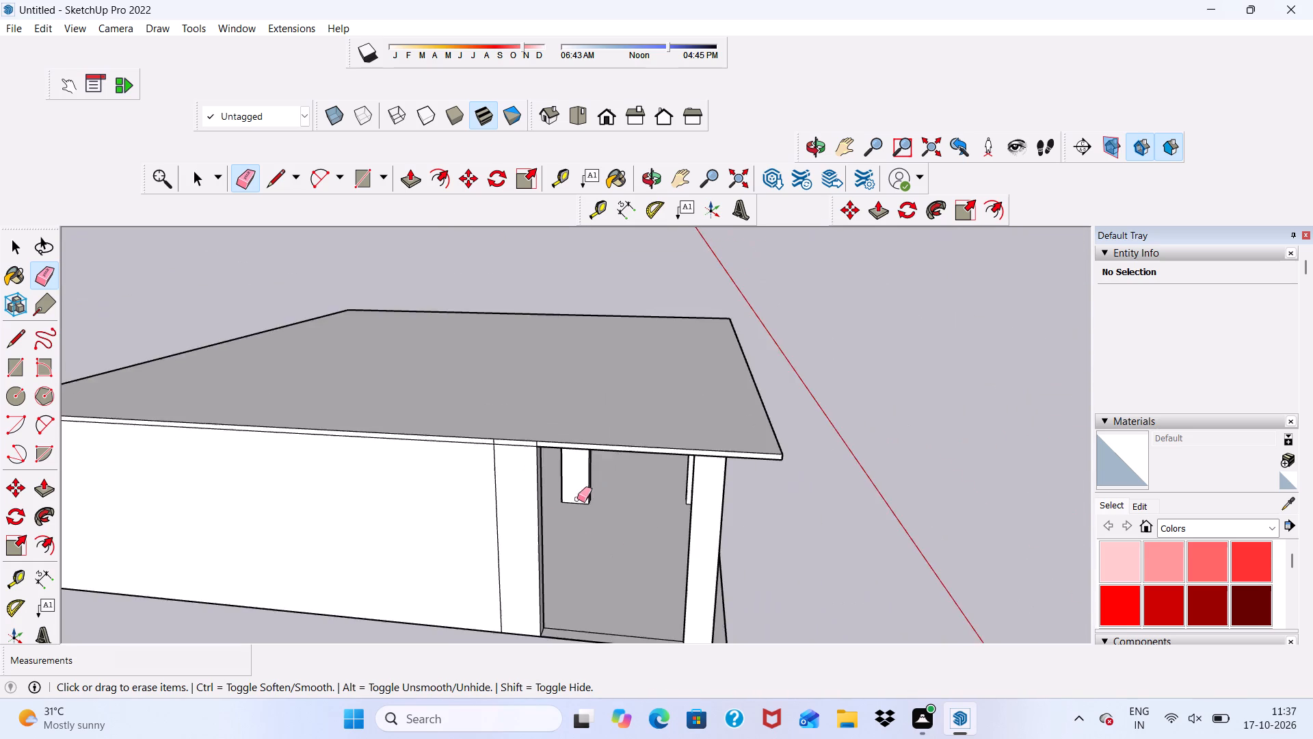
{"action": "middle_click_drag", "start_coordinate": [509, 500], "coordinate": [80, 451]}
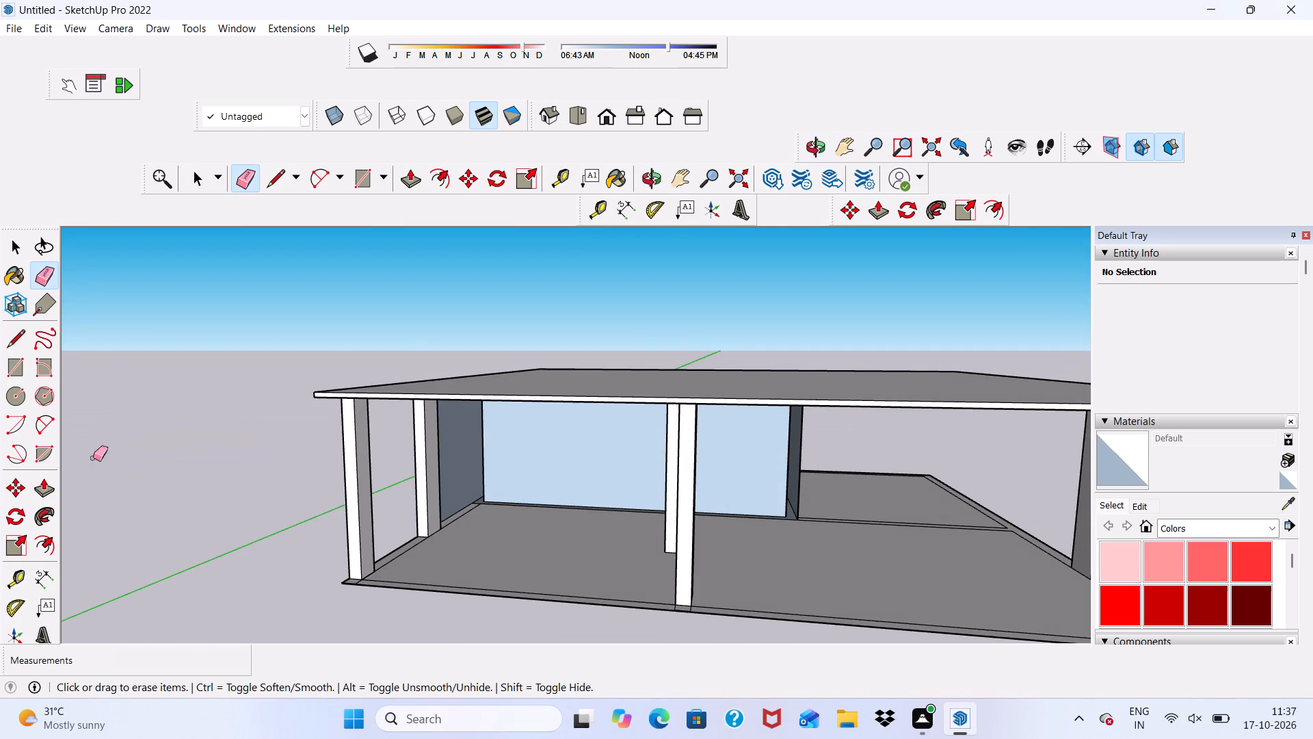
Undo the last seam erasure on the exterior wall facing the green axis.
{"action": "scroll", "coordinate": [510, 480], "scroll_direction": "up", "scroll_amount": 5}
{"action": "scroll", "coordinate": [511, 481], "scroll_direction": "down", "scroll_amount": 6}
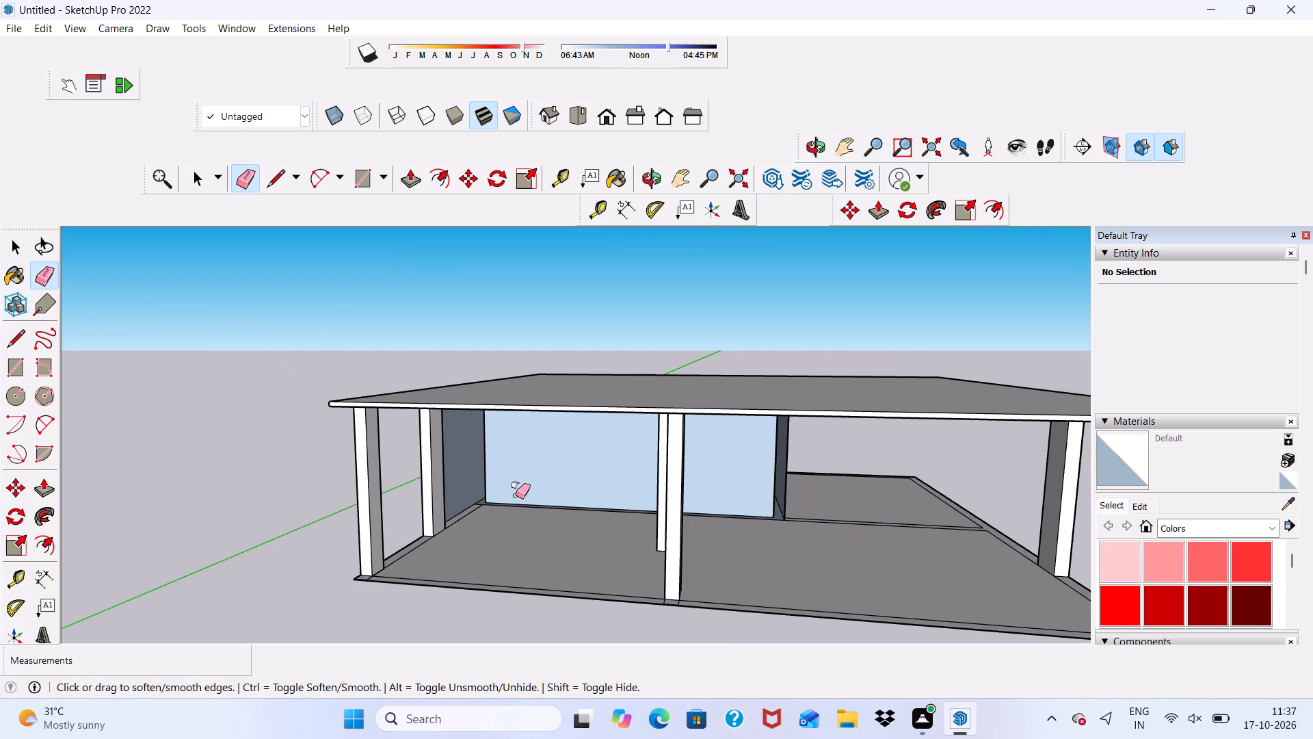
{"action": "key", "text": "ctrl+z"}
{"action": "middle_click_drag", "start_coordinate": [479, 519], "coordinate": [483, 550]}
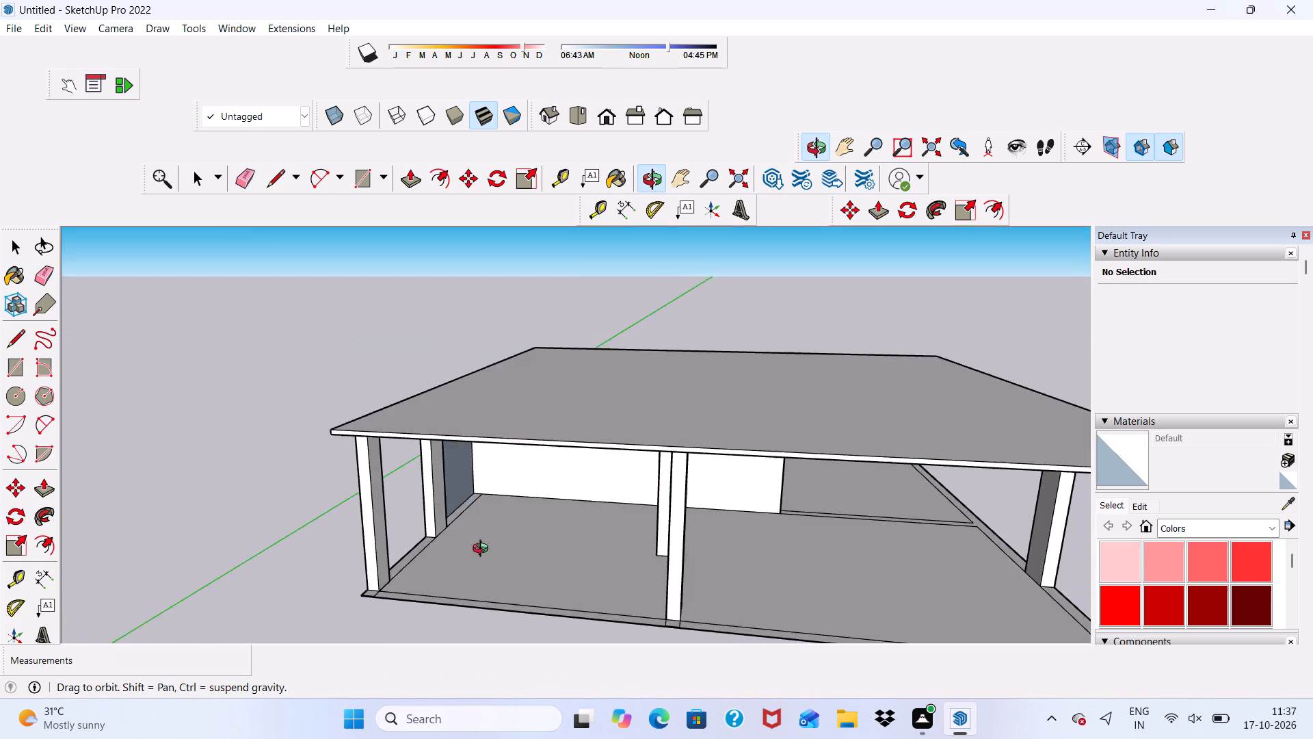
Delete the thin wall face closing the opening between the solid wall and the neighbouring column on the side facing the green axis.
{"action": "middle_click_drag", "start_coordinate": [483, 550], "coordinate": [328, 521]}
{"action": "key", "text": "space"}
{"action": "left_click", "coordinate": [486, 459]}
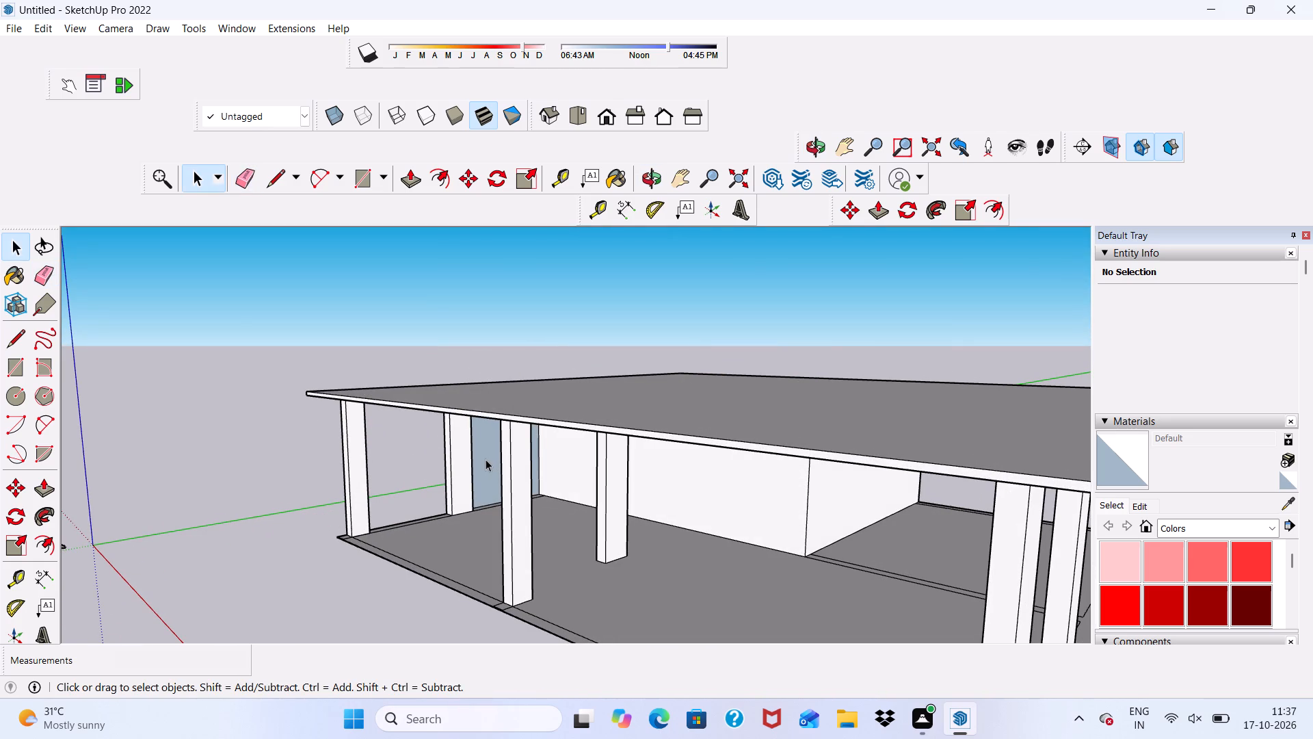
{"action": "key", "text": "Delete"}
Examine the building from the front, the side facing the green axis and above to check the opening and roof slab.
{"action": "scroll", "coordinate": [485, 466], "scroll_direction": "down", "scroll_amount": 1}
{"action": "middle_click_drag", "start_coordinate": [482, 483], "coordinate": [789, 484]}
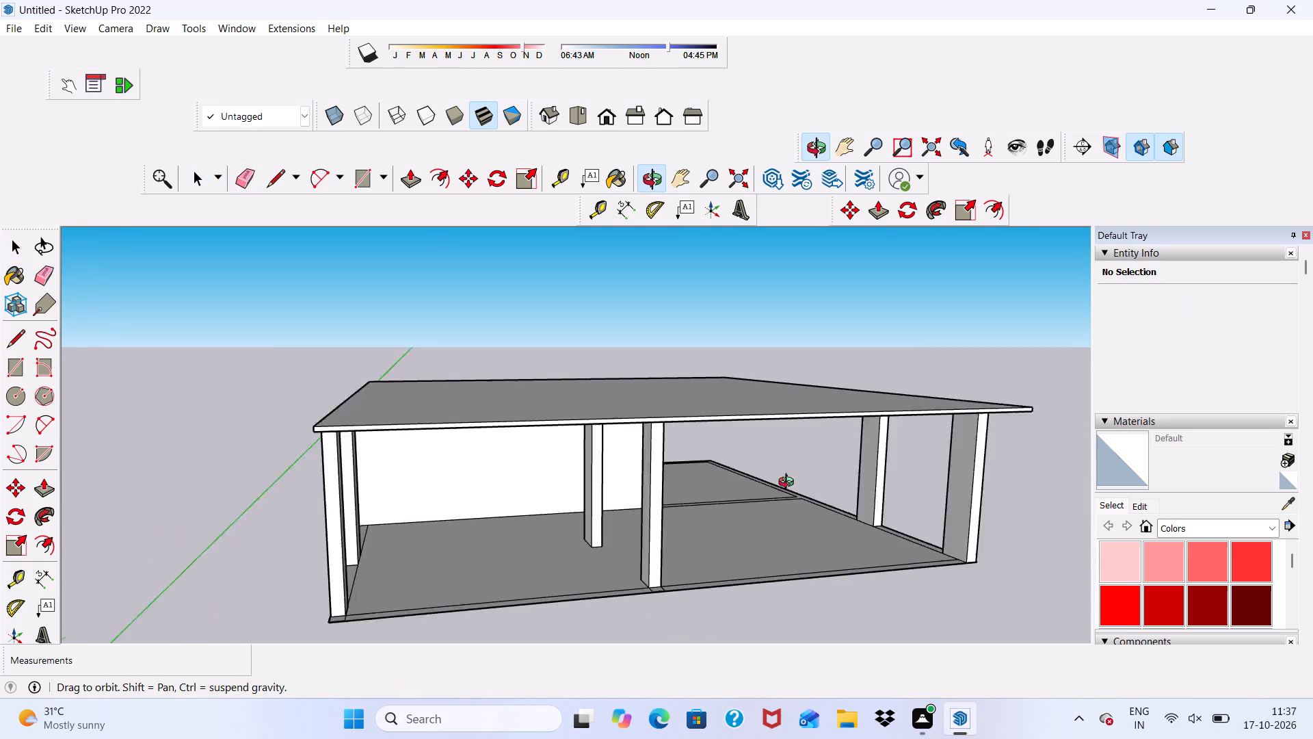
{"action": "middle_click_drag", "start_coordinate": [789, 484], "coordinate": [933, 493]}
{"action": "scroll", "coordinate": [844, 442], "scroll_direction": "down", "scroll_amount": 11}
{"action": "scroll", "coordinate": [643, 432], "scroll_direction": "up", "scroll_amount": 1}
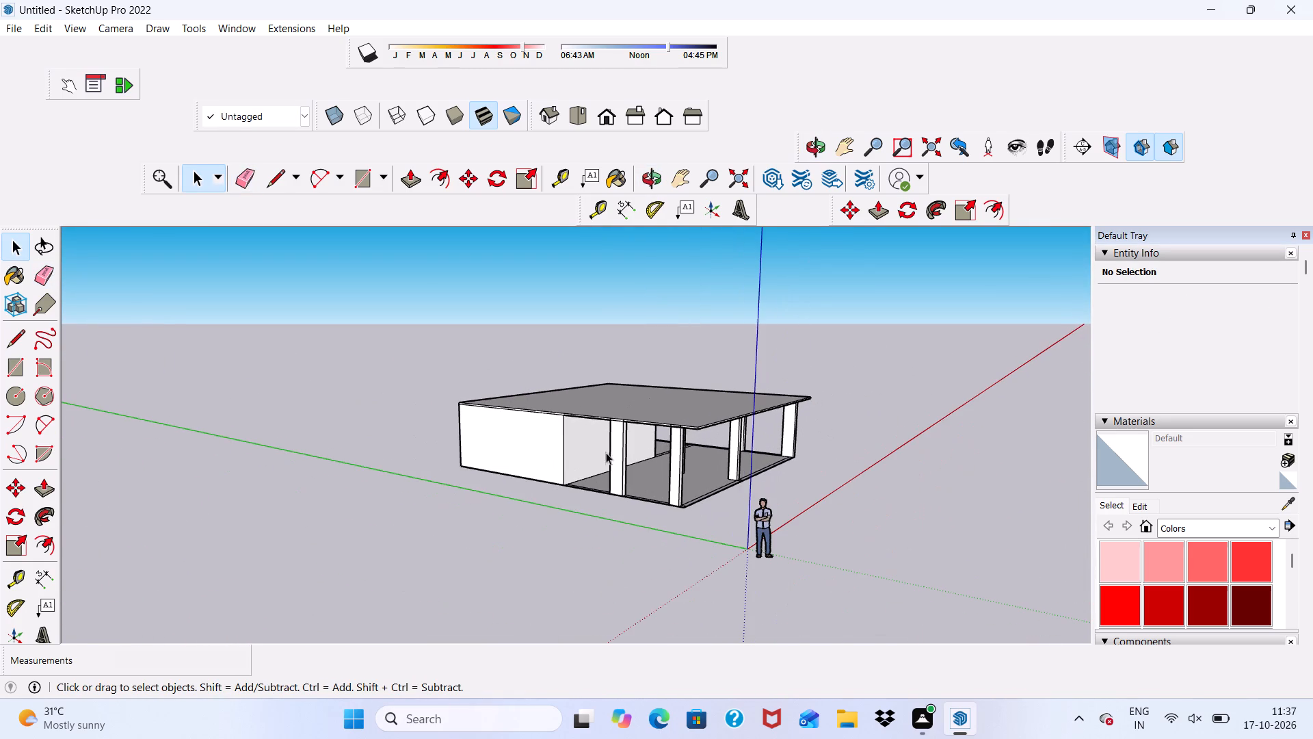
{"action": "scroll", "coordinate": [607, 430], "scroll_direction": "up", "scroll_amount": 3}
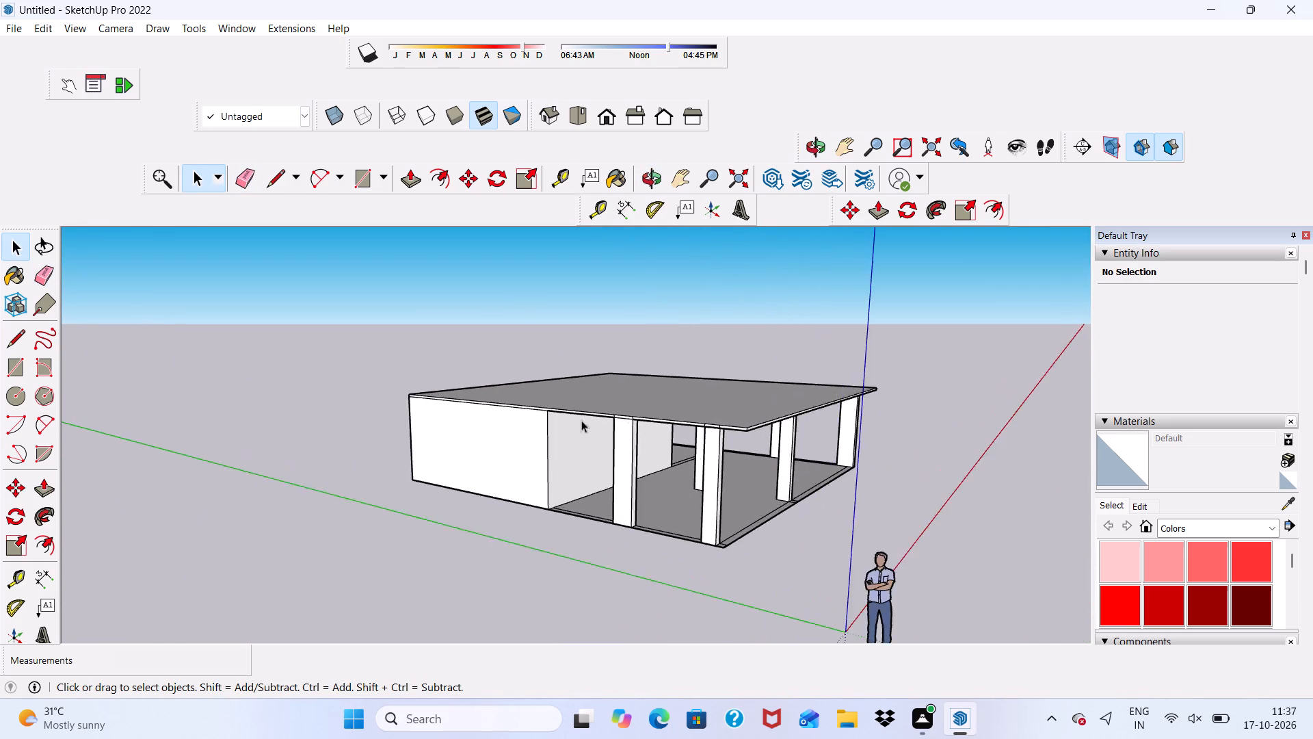
{"action": "scroll", "coordinate": [567, 416], "scroll_direction": "down", "scroll_amount": 5}
{"action": "middle_click_drag", "start_coordinate": [598, 497], "coordinate": [371, 527]}
{"action": "scroll", "coordinate": [374, 539], "scroll_direction": "down", "scroll_amount": 1}
{"action": "scroll", "coordinate": [576, 372], "scroll_direction": "down", "scroll_amount": 5}
{"action": "middle_click_drag", "start_coordinate": [566, 533], "coordinate": [565, 471]}
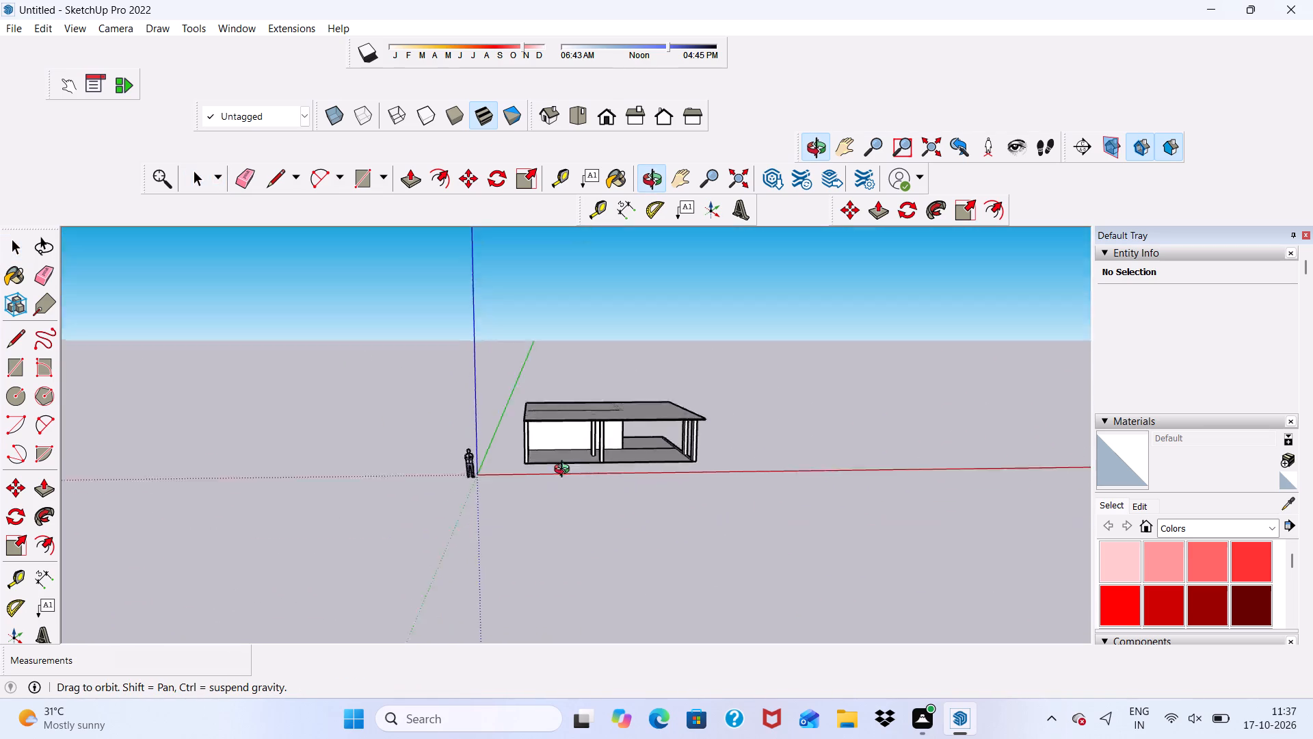
{"action": "middle_click_drag", "start_coordinate": [565, 471], "coordinate": [657, 543]}
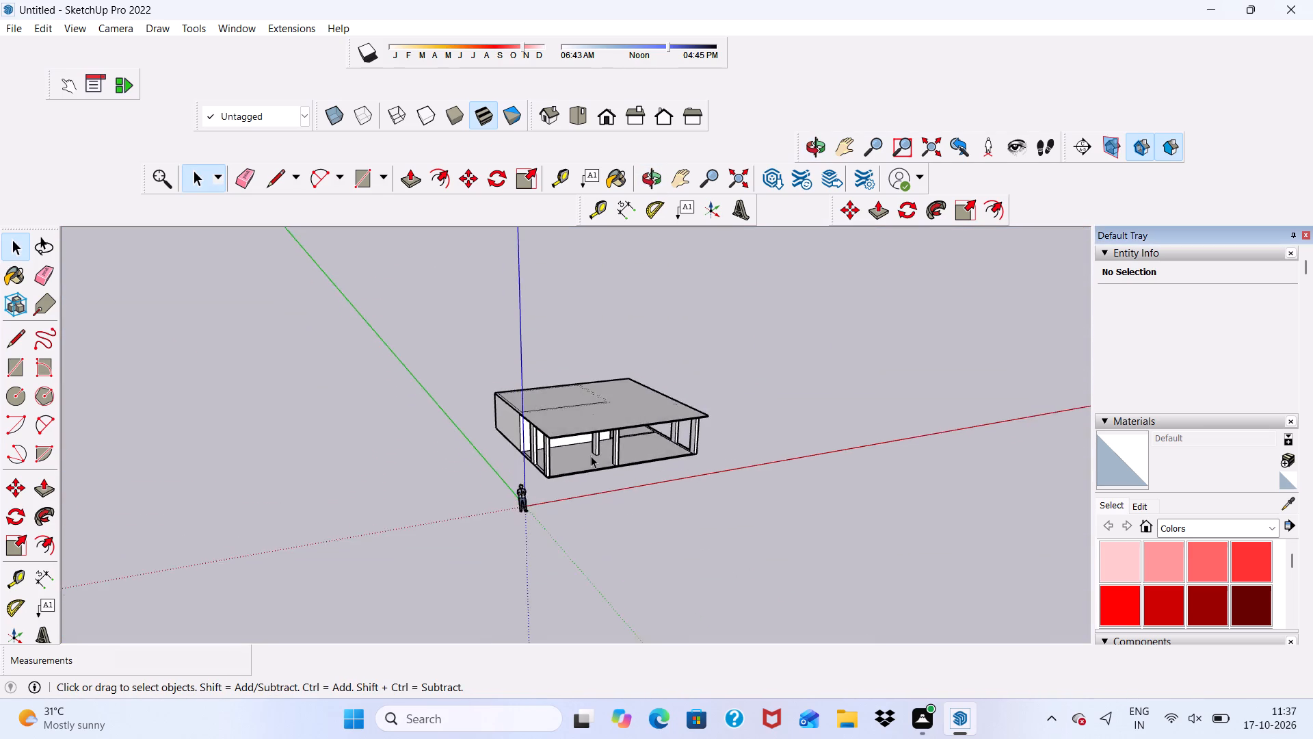
{"action": "scroll", "coordinate": [591, 456], "scroll_direction": "up", "scroll_amount": 5}
{"action": "scroll", "coordinate": [538, 356], "scroll_direction": "down", "scroll_amount": 10}
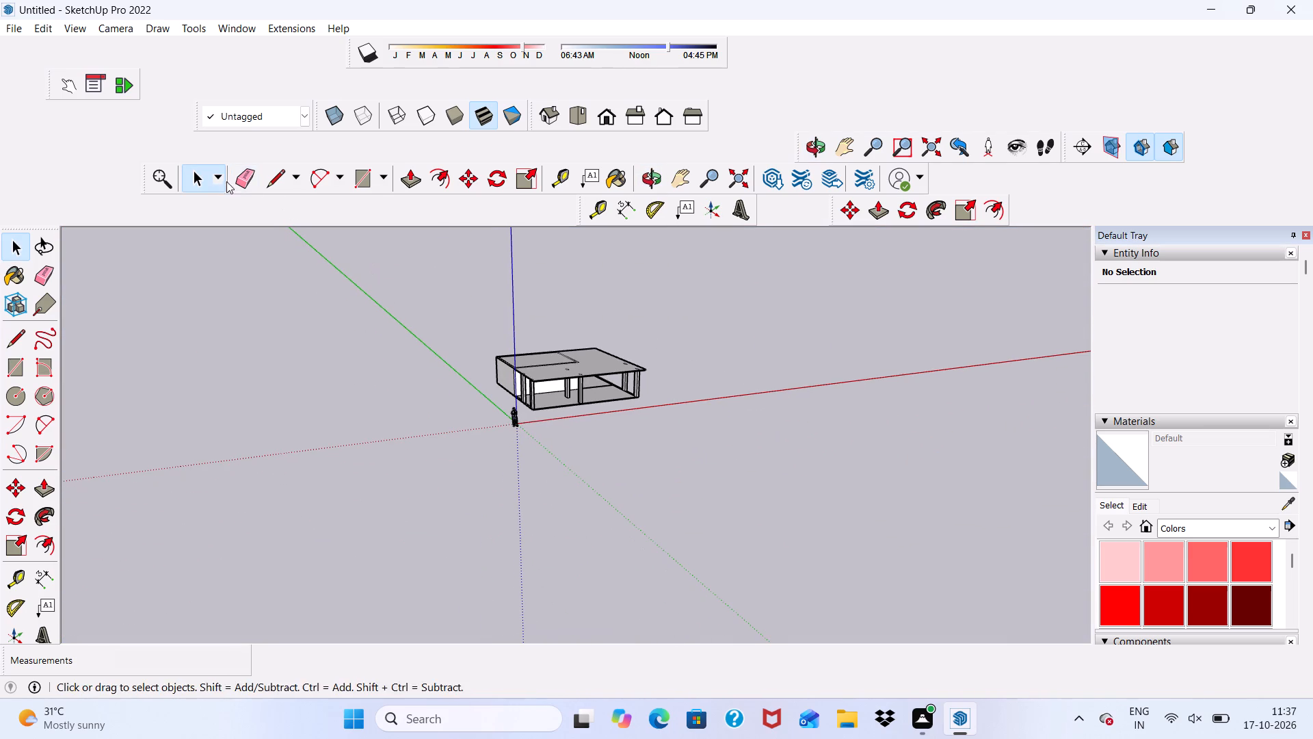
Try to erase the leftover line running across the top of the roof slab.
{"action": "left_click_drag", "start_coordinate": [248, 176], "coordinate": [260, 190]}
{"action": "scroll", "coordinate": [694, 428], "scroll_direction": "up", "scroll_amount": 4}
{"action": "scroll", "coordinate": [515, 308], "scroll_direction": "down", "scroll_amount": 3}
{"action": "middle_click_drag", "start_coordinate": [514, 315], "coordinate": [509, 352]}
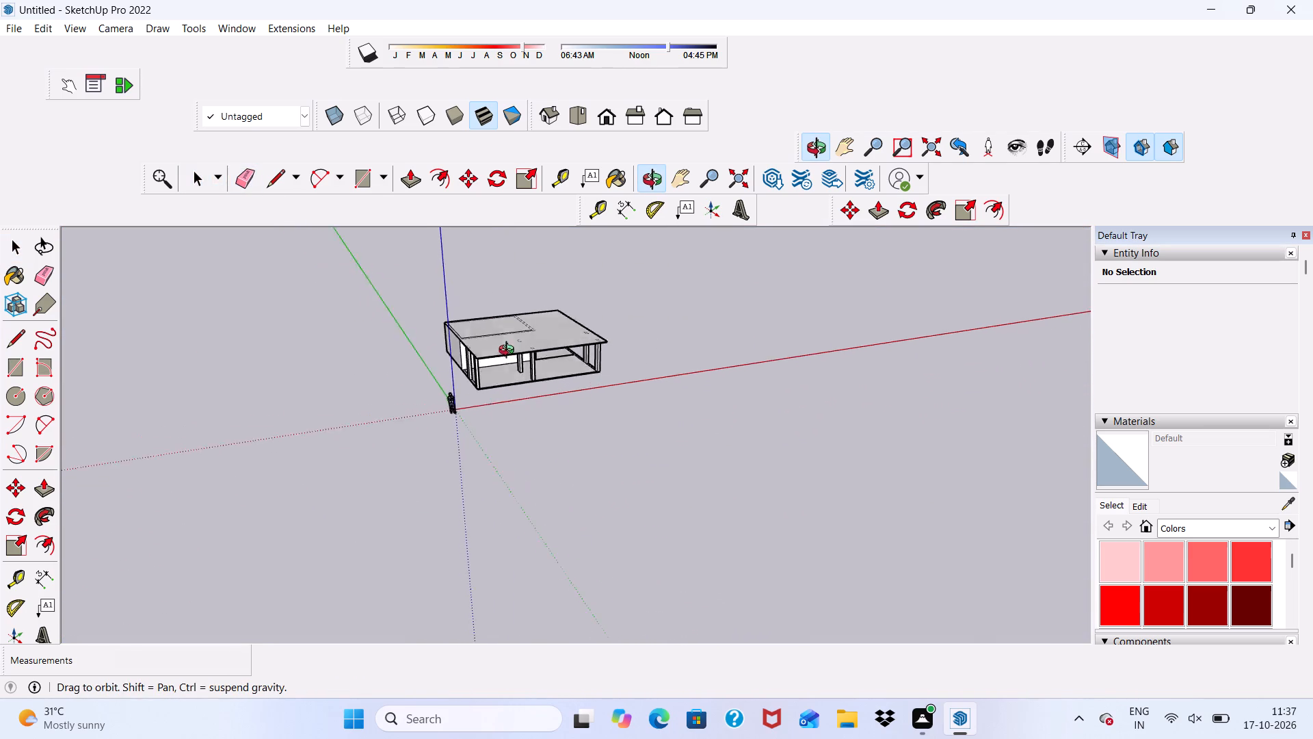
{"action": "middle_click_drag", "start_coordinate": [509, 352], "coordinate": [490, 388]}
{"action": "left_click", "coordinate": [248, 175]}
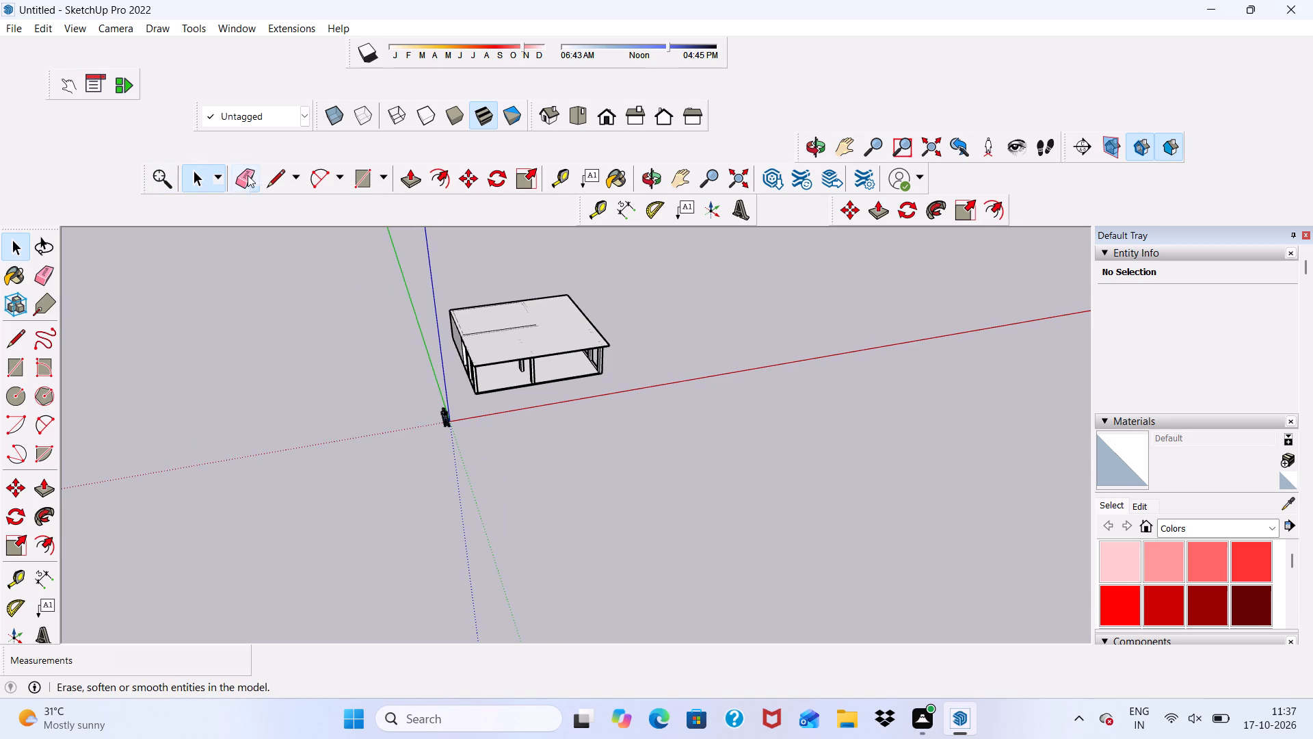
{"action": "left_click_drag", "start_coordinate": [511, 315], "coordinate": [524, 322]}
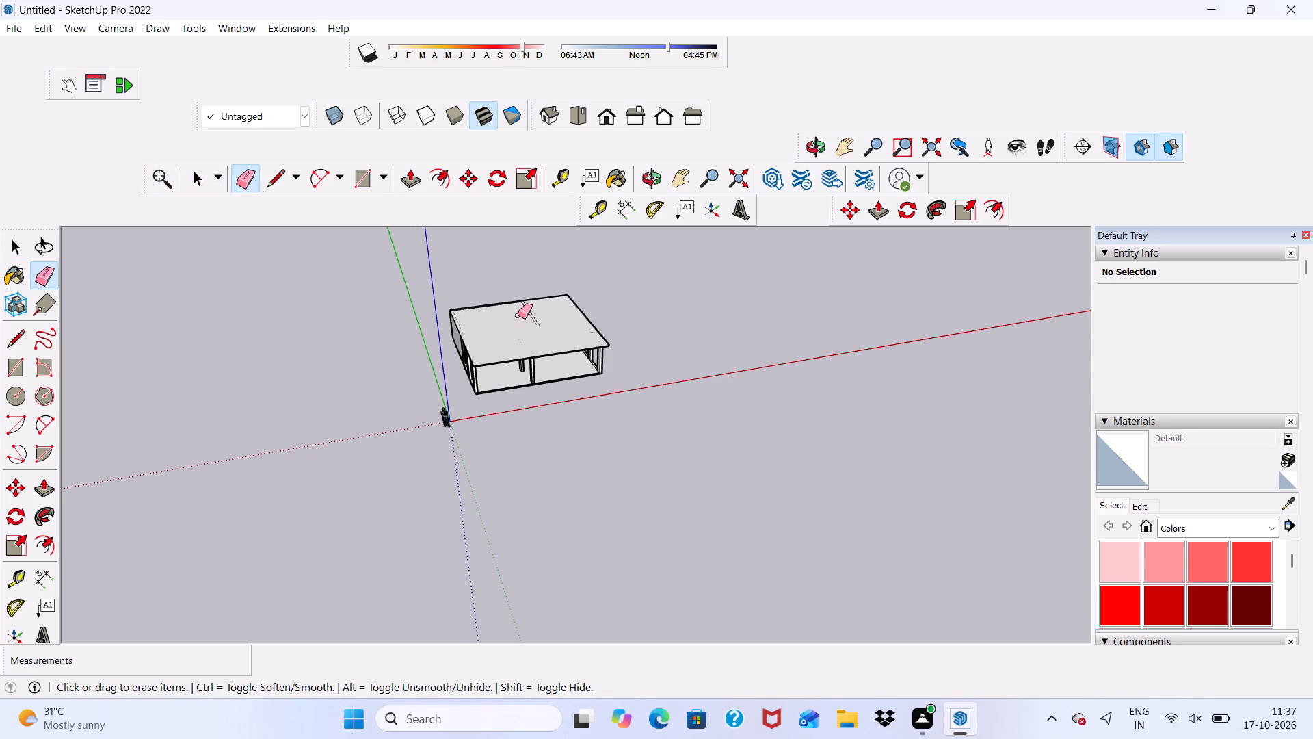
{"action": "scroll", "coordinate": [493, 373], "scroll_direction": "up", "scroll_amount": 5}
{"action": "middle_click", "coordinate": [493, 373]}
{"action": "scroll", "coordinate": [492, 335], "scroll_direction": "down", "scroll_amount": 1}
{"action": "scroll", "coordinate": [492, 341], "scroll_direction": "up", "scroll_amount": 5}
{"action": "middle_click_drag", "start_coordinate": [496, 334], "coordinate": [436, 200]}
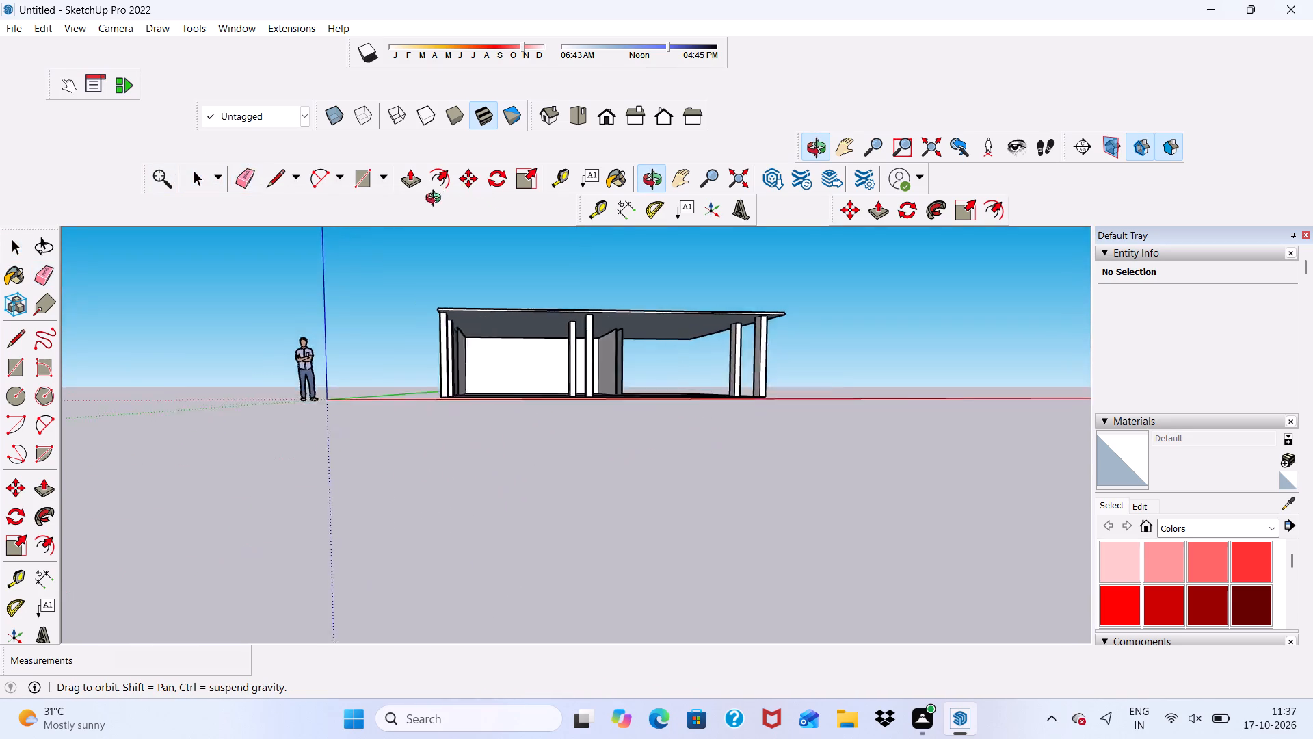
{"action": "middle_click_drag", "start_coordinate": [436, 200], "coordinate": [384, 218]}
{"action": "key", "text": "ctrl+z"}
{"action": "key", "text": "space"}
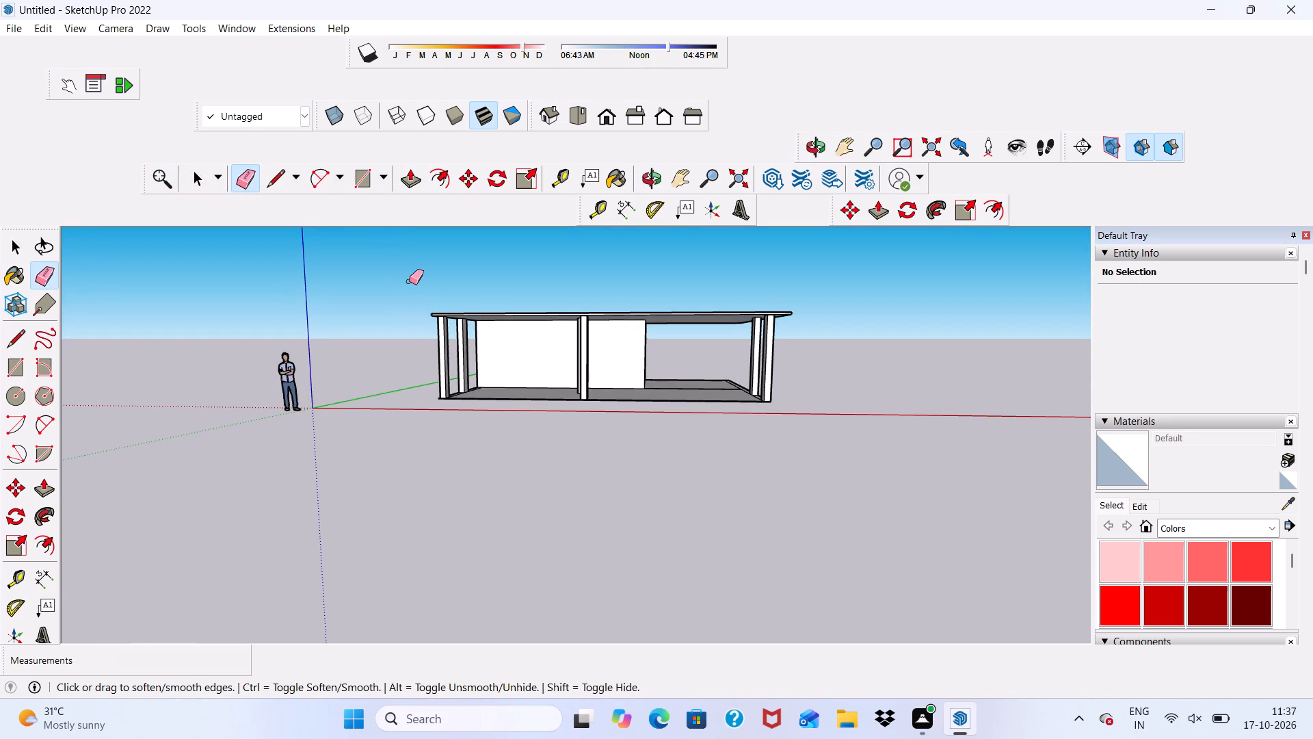
Offset the outline of the roof slab's top face 9" inward.
{"action": "scroll", "coordinate": [486, 305], "scroll_direction": "down", "scroll_amount": 6}
{"action": "middle_click_drag", "start_coordinate": [497, 336], "coordinate": [557, 371]}
{"action": "middle_click_drag", "start_coordinate": [551, 334], "coordinate": [457, 275]}
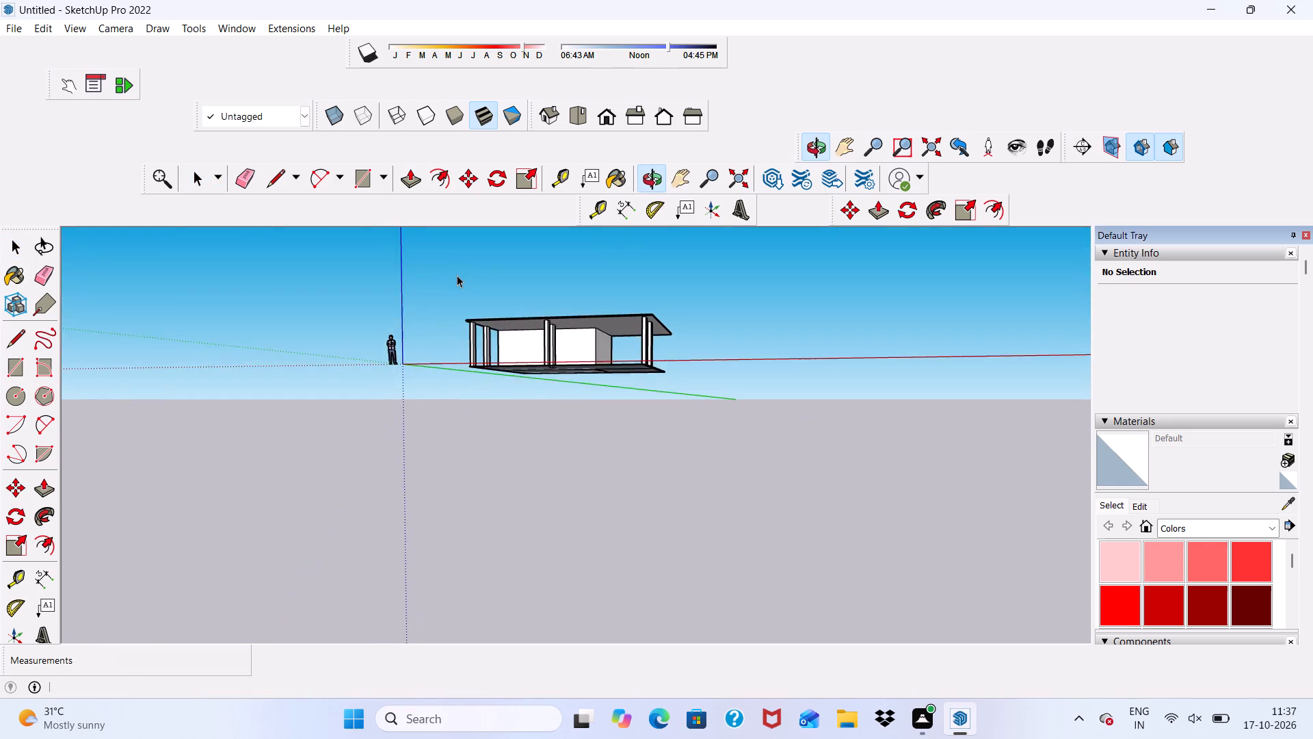
{"action": "scroll", "coordinate": [457, 275], "scroll_direction": "up", "scroll_amount": 6}
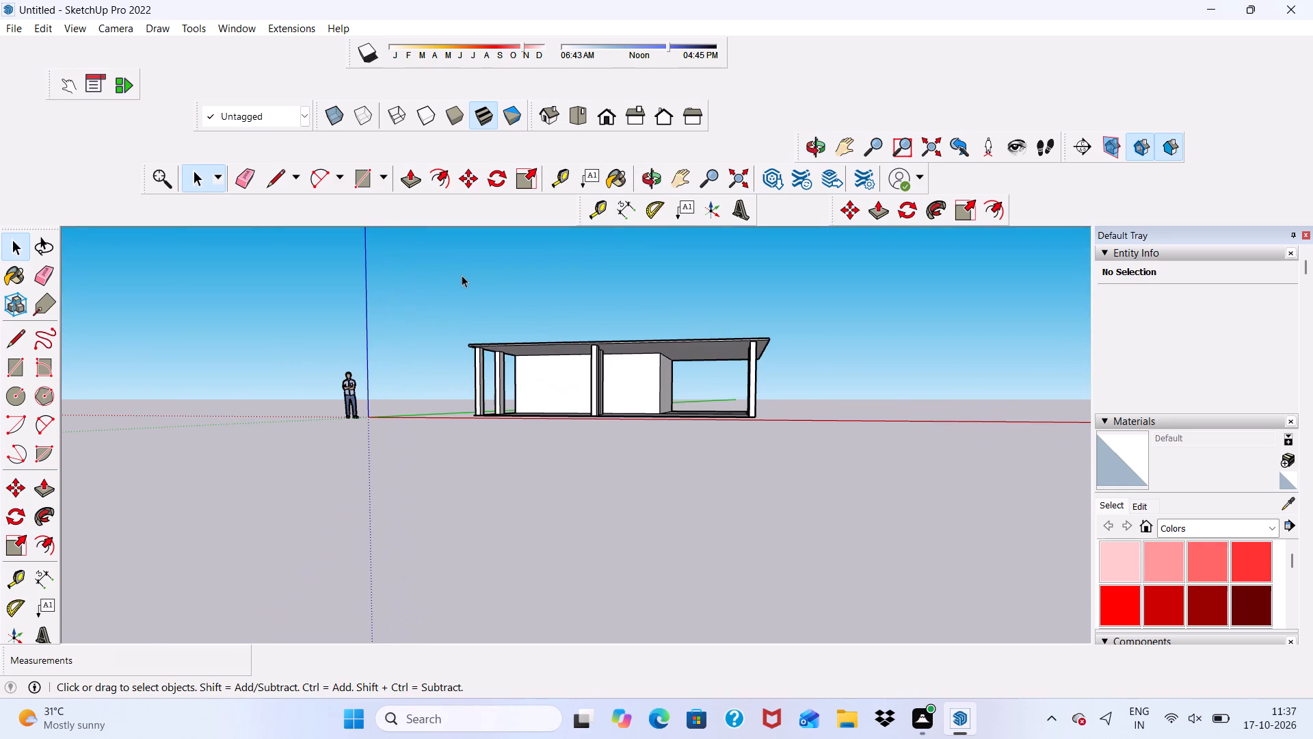
{"action": "scroll", "coordinate": [551, 361], "scroll_direction": "down", "scroll_amount": 1}
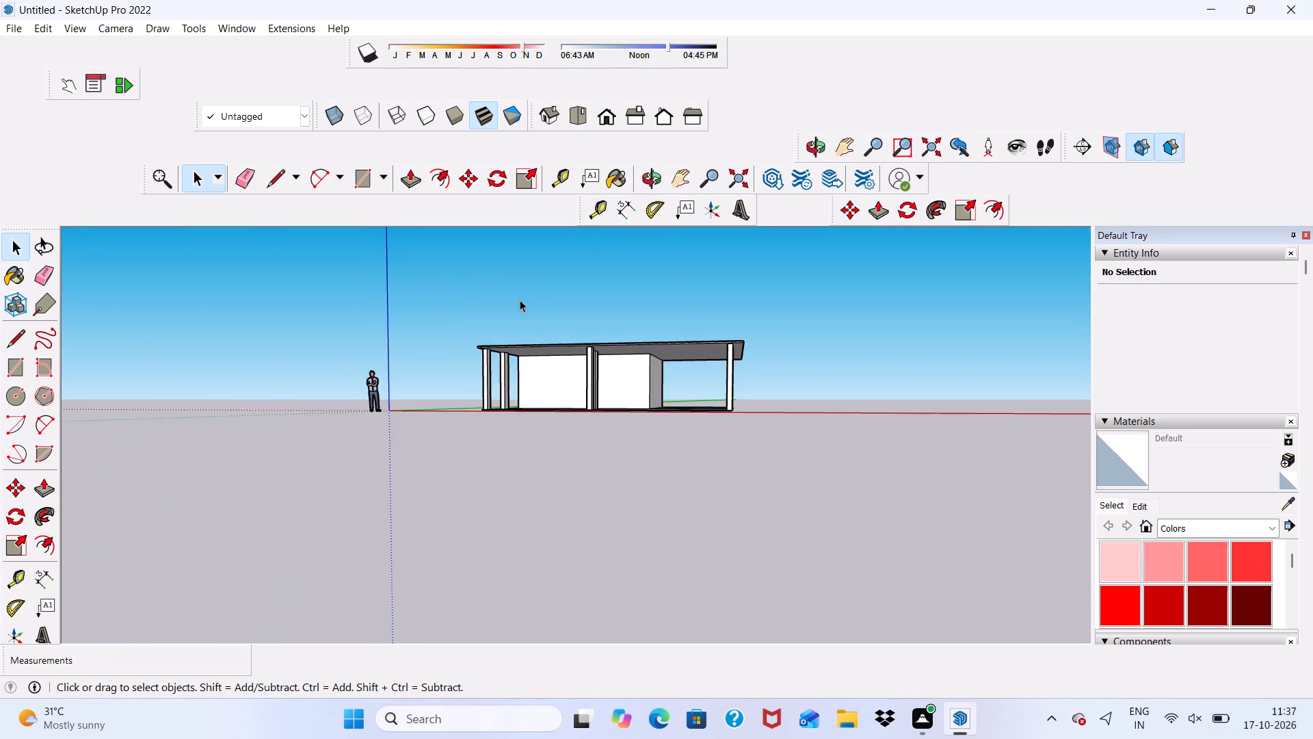
{"action": "middle_click_drag", "start_coordinate": [519, 303], "coordinate": [678, 598]}
{"action": "scroll", "coordinate": [512, 369], "scroll_direction": "up", "scroll_amount": 1}
{"action": "left_click", "coordinate": [441, 175]}
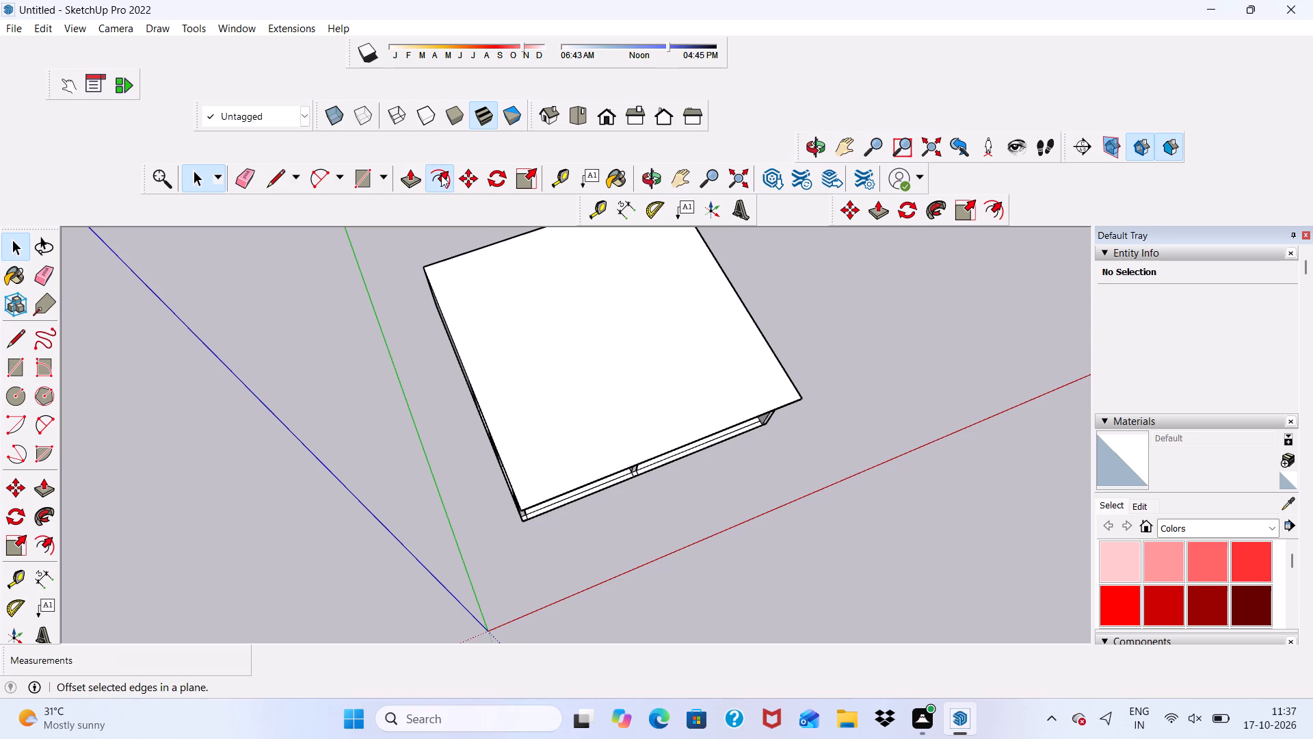
{"action": "left_click", "coordinate": [483, 343]}
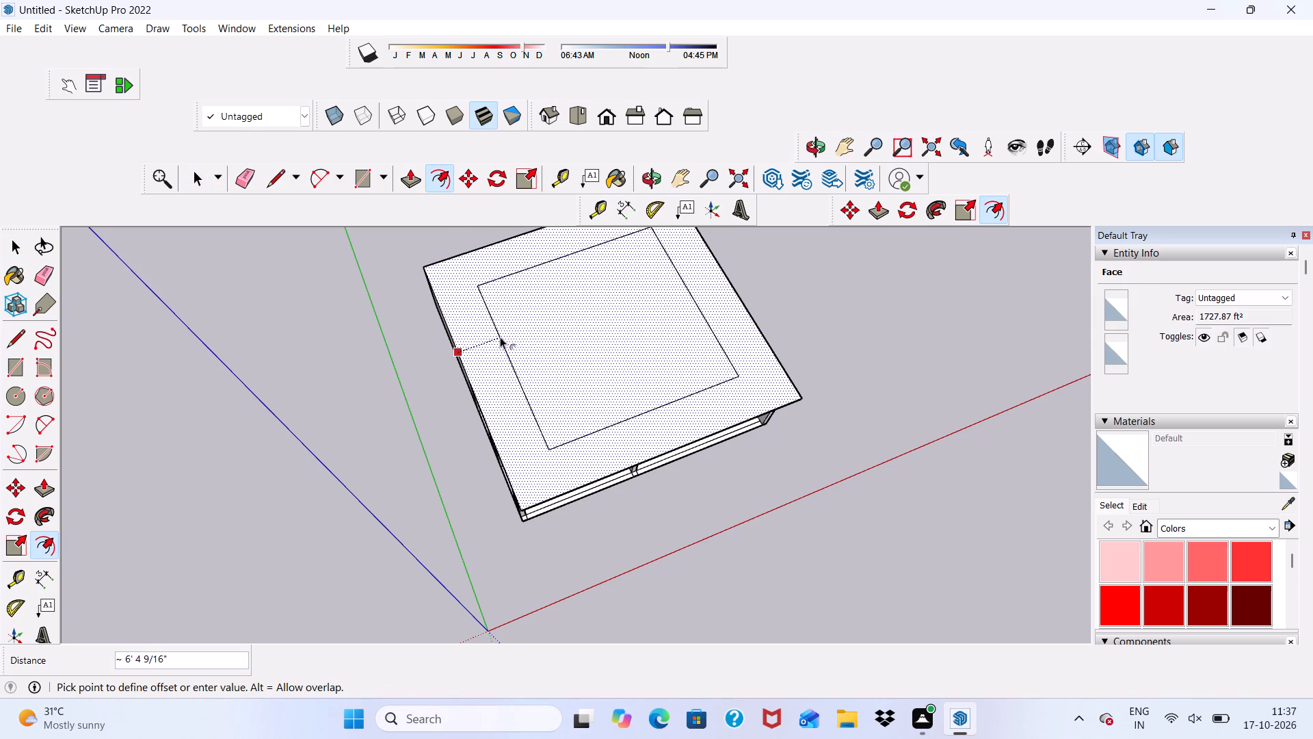
{"action": "type", "text": "9\""}
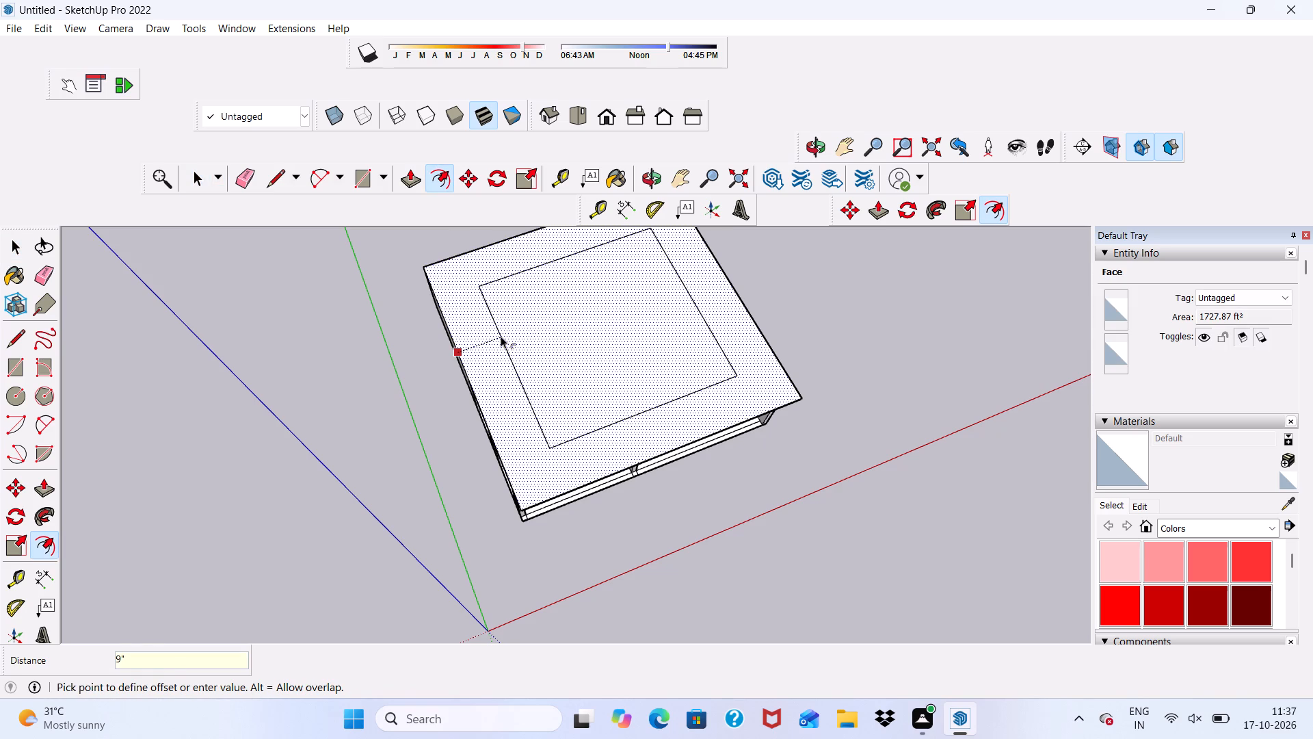
{"action": "key", "text": "Return"}
{"action": "scroll", "coordinate": [501, 336], "scroll_direction": "up", "scroll_amount": 1}
{"action": "key", "text": "space"}
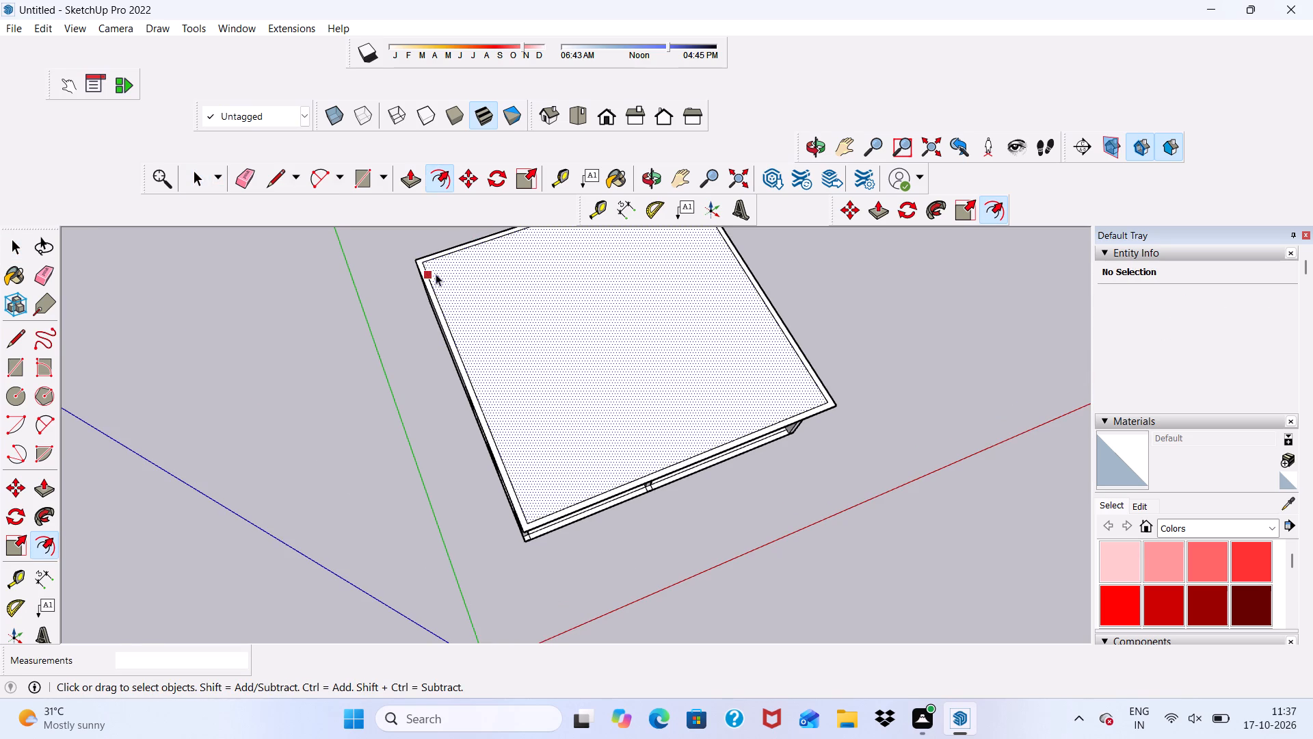
{"action": "left_click", "coordinate": [399, 298]}
Examine the roof's offset border, the slab's underside and the columns from above and at ground level.
{"action": "scroll", "coordinate": [367, 252], "scroll_direction": "down", "scroll_amount": 5}
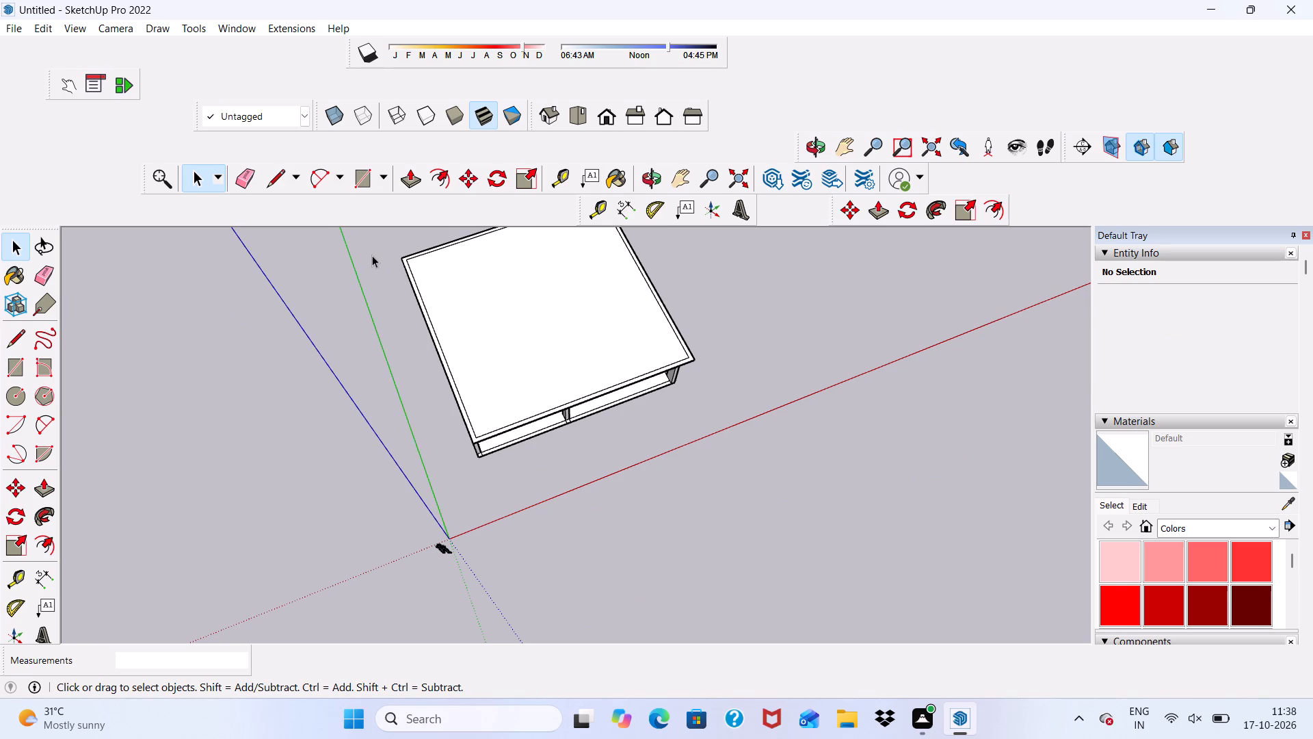
{"action": "scroll", "coordinate": [388, 278], "scroll_direction": "down", "scroll_amount": 6}
{"action": "middle_click_drag", "start_coordinate": [389, 288], "coordinate": [358, 194]}
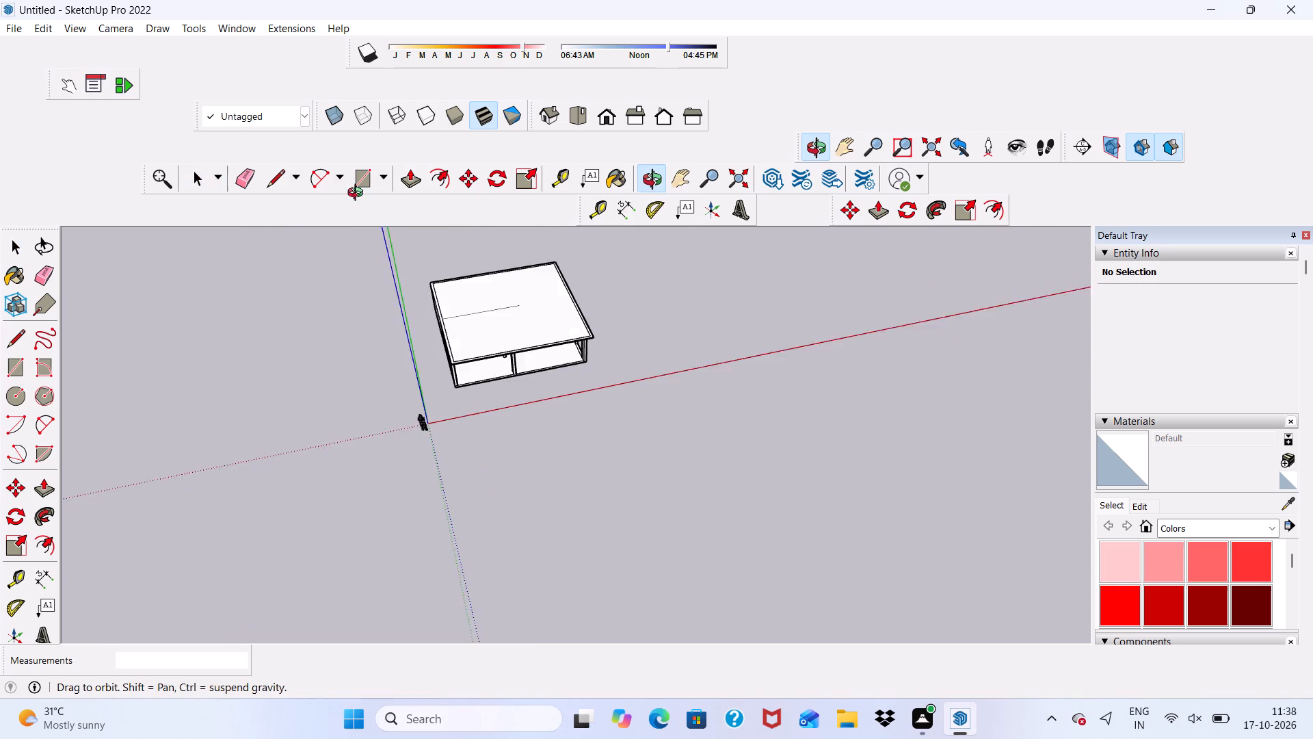
{"action": "middle_click_drag", "start_coordinate": [358, 194], "coordinate": [341, 152]}
{"action": "scroll", "coordinate": [475, 321], "scroll_direction": "up", "scroll_amount": 6}
{"action": "scroll", "coordinate": [512, 378], "scroll_direction": "up", "scroll_amount": 5}
{"action": "middle_click_drag", "start_coordinate": [512, 373], "coordinate": [486, 304]}
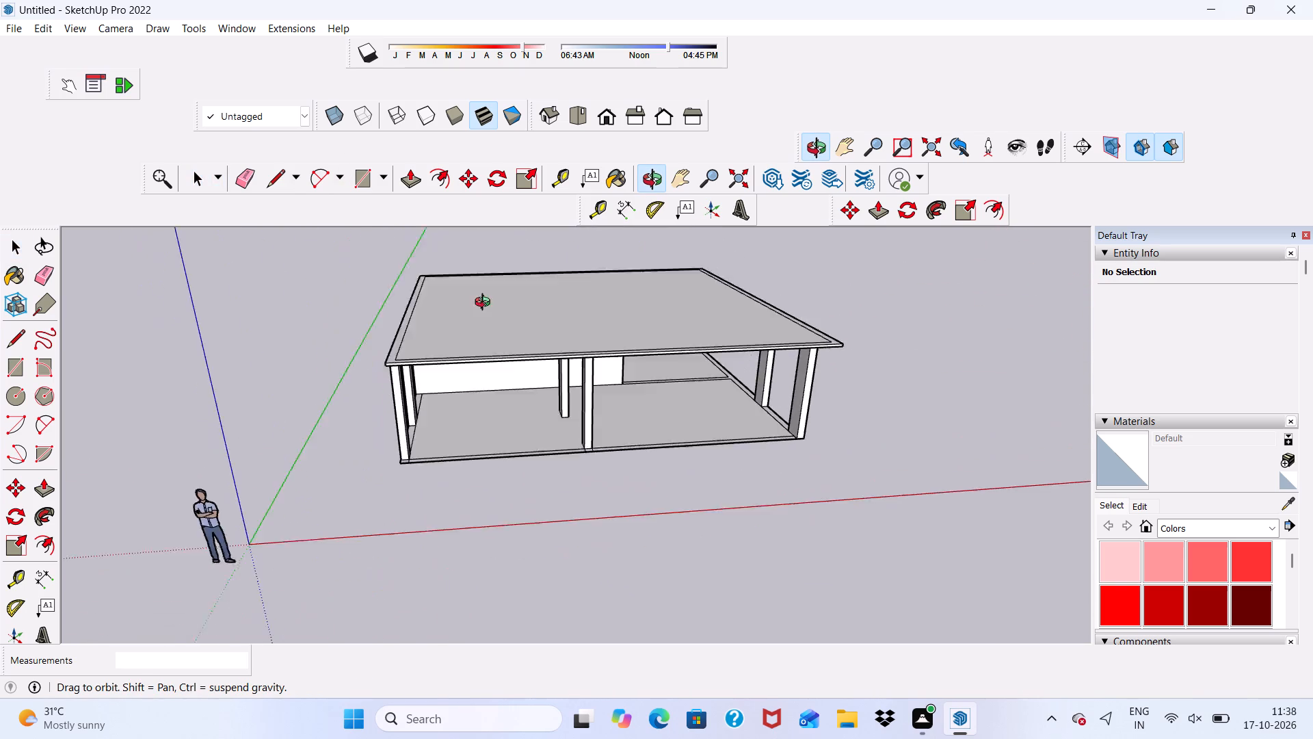
{"action": "middle_click_drag", "start_coordinate": [486, 304], "coordinate": [447, 255]}
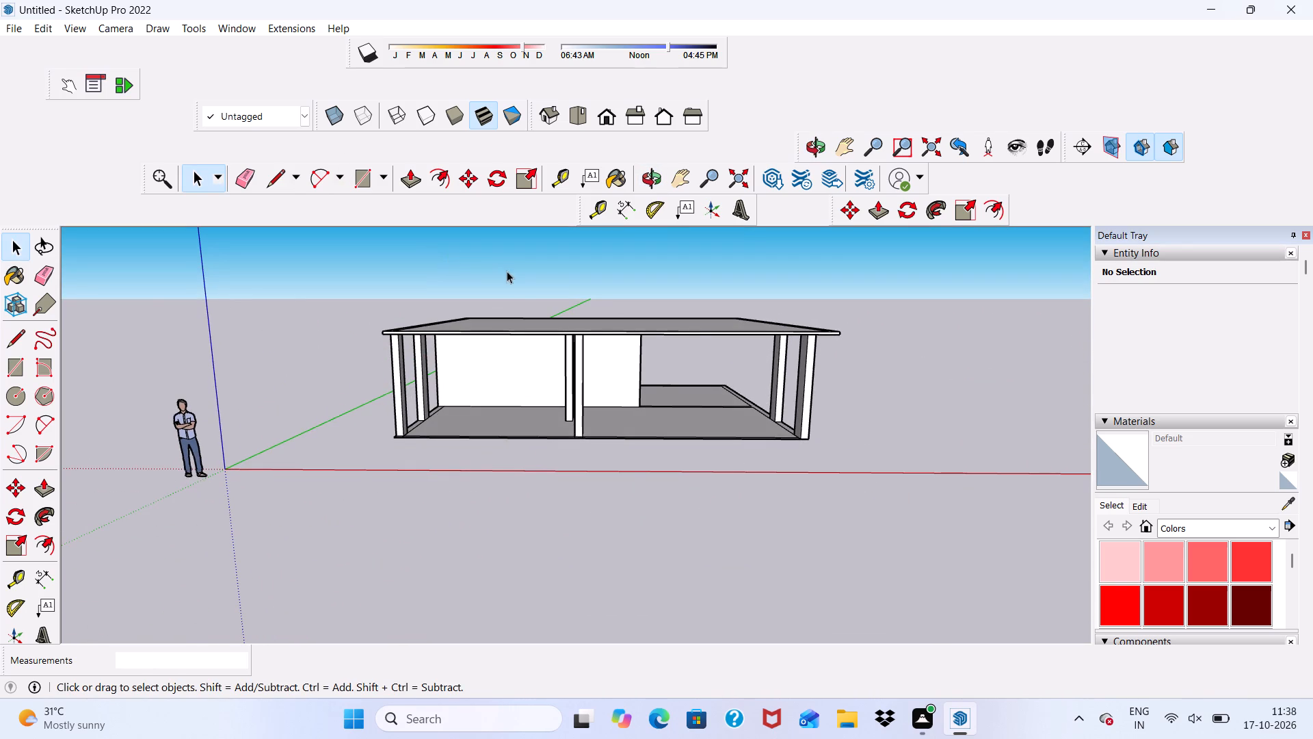
{"action": "scroll", "coordinate": [520, 309], "scroll_direction": "up", "scroll_amount": 5}
{"action": "scroll", "coordinate": [520, 305], "scroll_direction": "down", "scroll_amount": 2}
{"action": "middle_click_drag", "start_coordinate": [518, 308], "coordinate": [520, 258]}
{"action": "scroll", "coordinate": [520, 258], "scroll_direction": "down", "scroll_amount": 1}
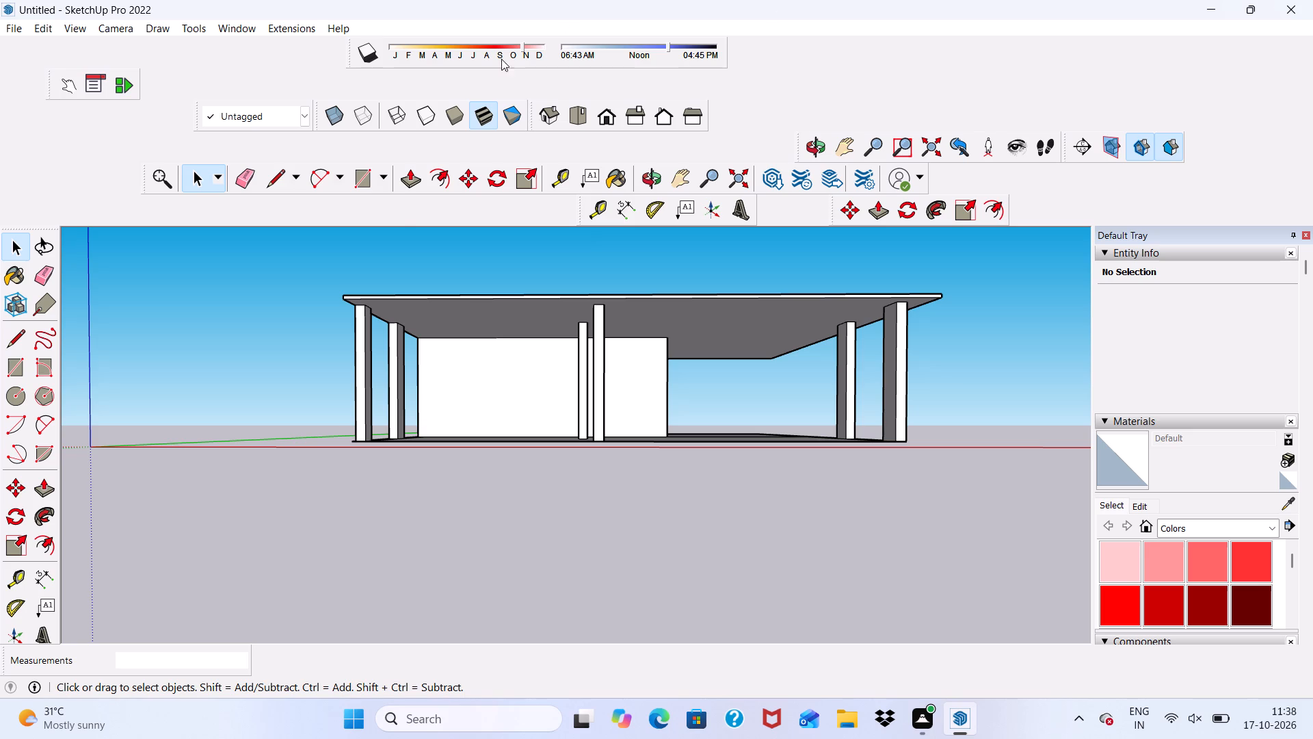
{"action": "scroll", "coordinate": [401, 209], "scroll_direction": "down", "scroll_amount": 3}
{"action": "middle_click_drag", "start_coordinate": [400, 213], "coordinate": [382, 356]}
{"action": "scroll", "coordinate": [382, 356], "scroll_direction": "down", "scroll_amount": 1}
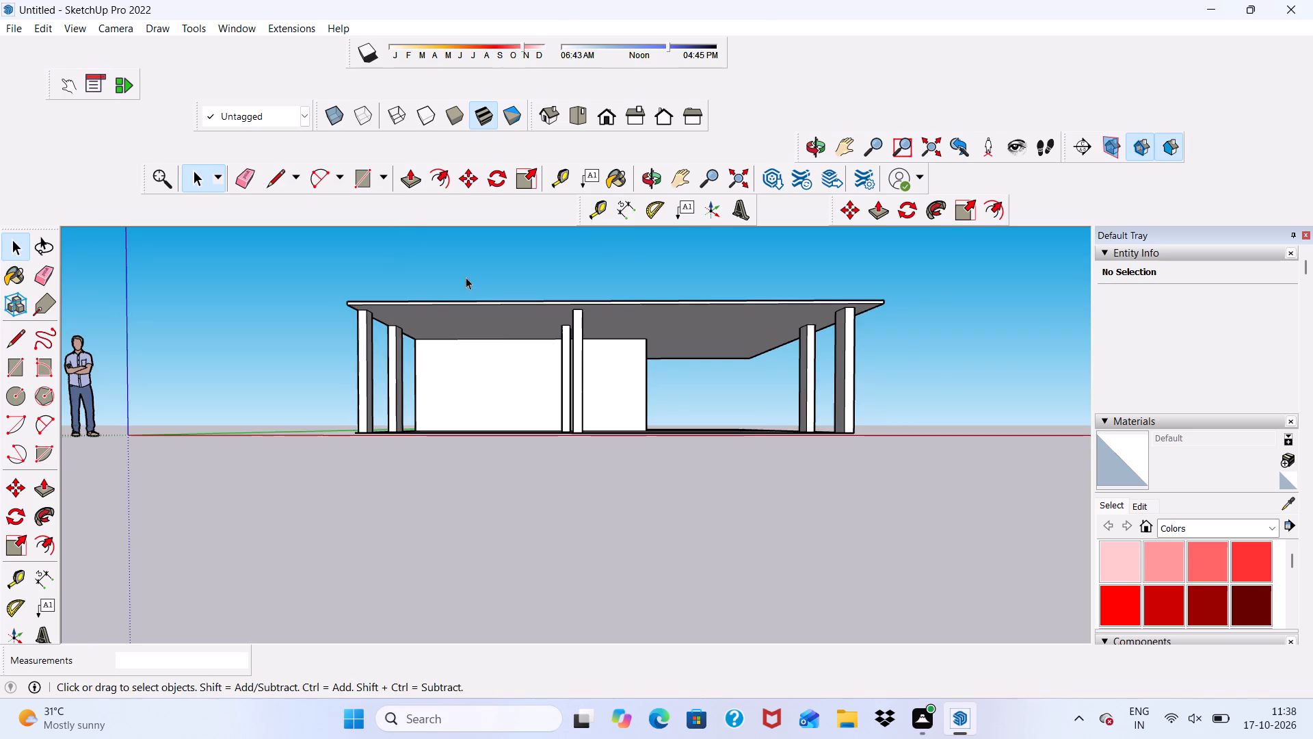
{"action": "middle_click_drag", "start_coordinate": [466, 277], "coordinate": [486, 380]}
{"action": "scroll", "coordinate": [486, 380], "scroll_direction": "down", "scroll_amount": 1}
{"action": "scroll", "coordinate": [374, 153], "scroll_direction": "up", "scroll_amount": 6}
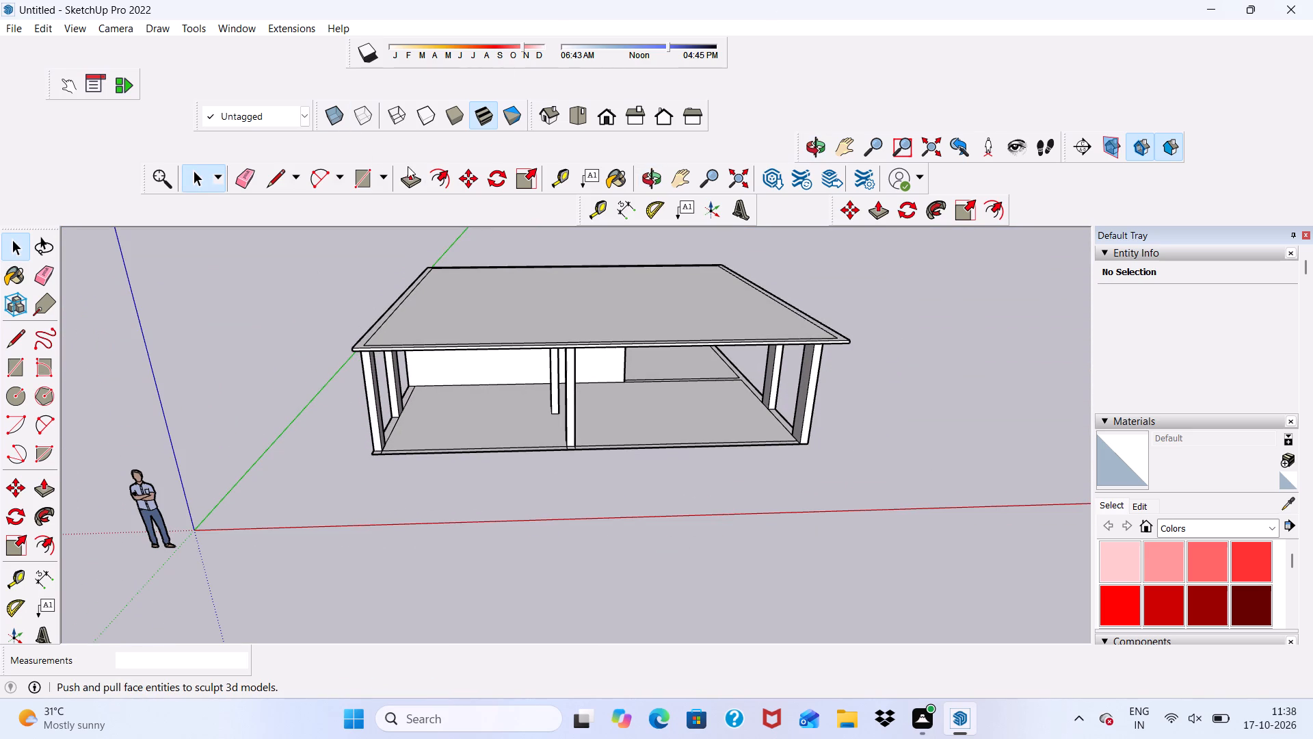
Place a Tape Measure guide about 6' 3" above the roof's inner offset line, along the side facing the red axis.
{"action": "left_click", "coordinate": [408, 166]}
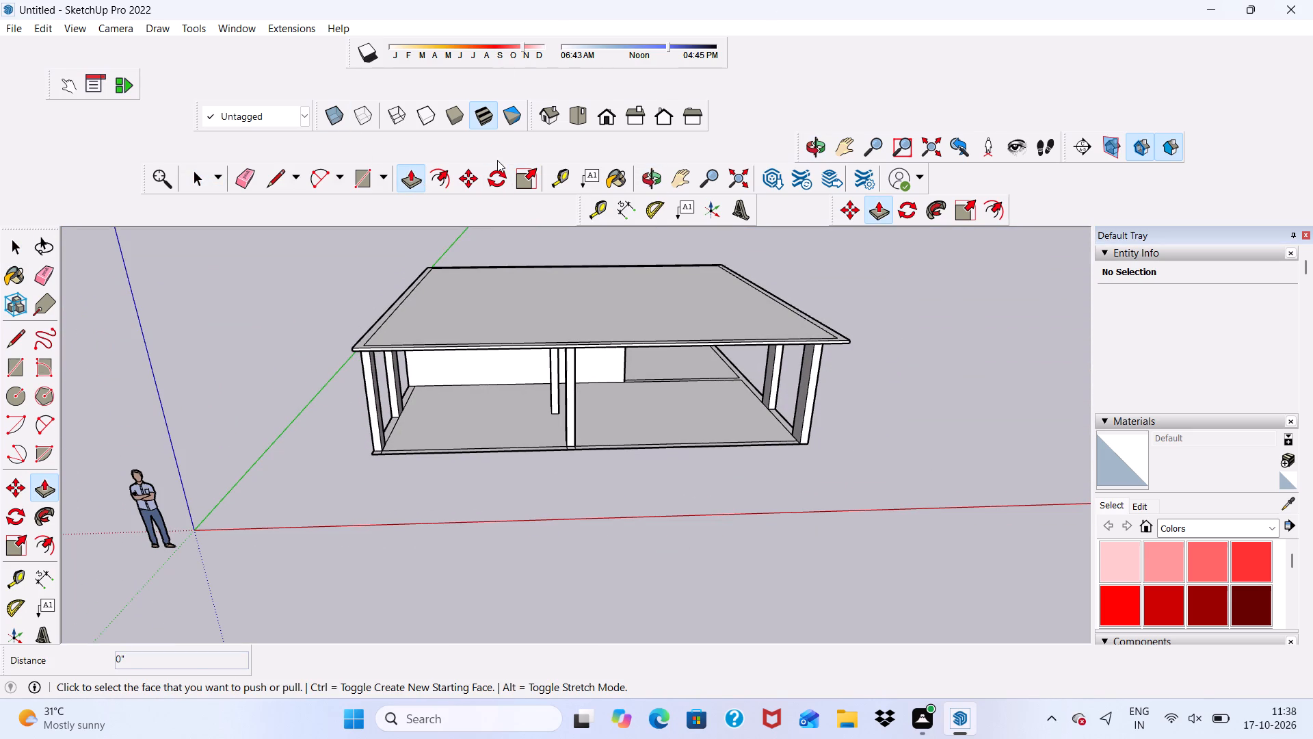
{"action": "scroll", "coordinate": [497, 160], "scroll_direction": "up", "scroll_amount": 2}
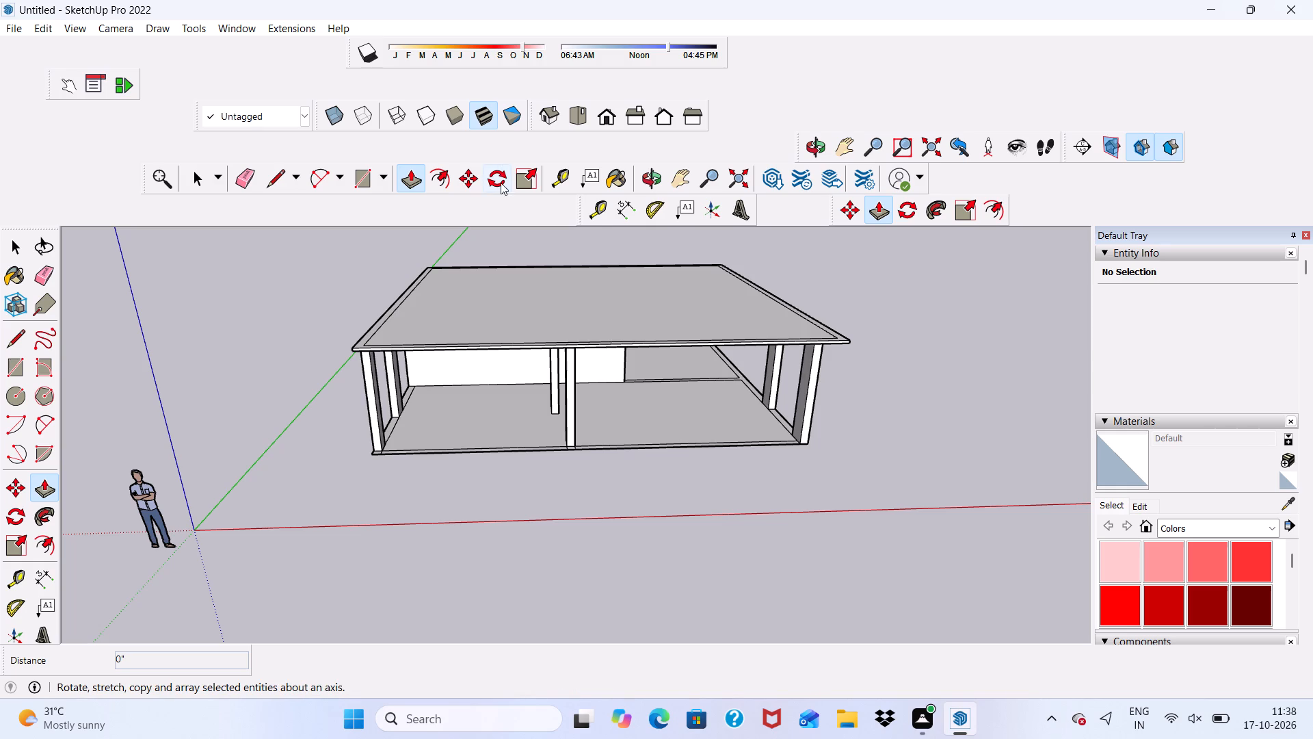
{"action": "left_click", "coordinate": [557, 172]}
{"action": "scroll", "coordinate": [551, 284], "scroll_direction": "up", "scroll_amount": 5}
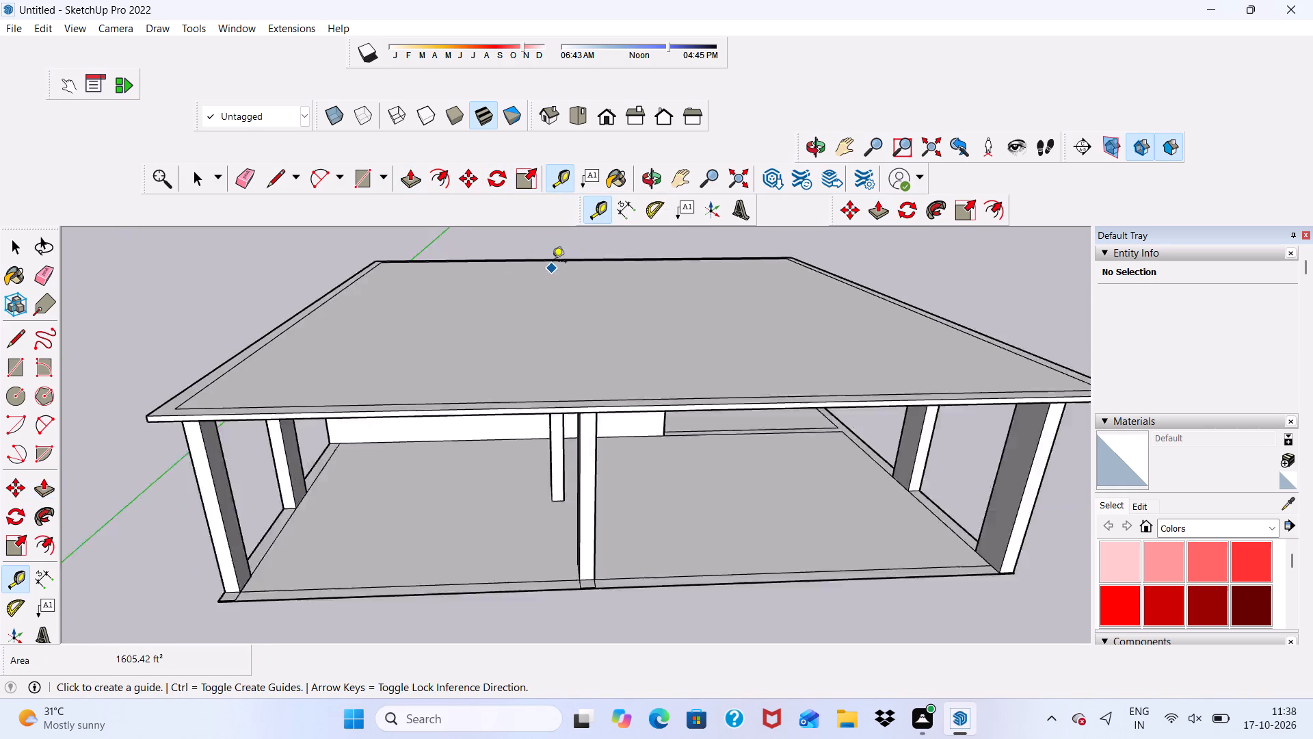
{"action": "scroll", "coordinate": [552, 263], "scroll_direction": "up", "scroll_amount": 2}
{"action": "scroll", "coordinate": [553, 212], "scroll_direction": "down", "scroll_amount": 5}
{"action": "middle_click_drag", "start_coordinate": [589, 183], "coordinate": [579, 347]}
{"action": "scroll", "coordinate": [569, 304], "scroll_direction": "up", "scroll_amount": 1}
{"action": "scroll", "coordinate": [563, 294], "scroll_direction": "down", "scroll_amount": 13}
{"action": "middle_click_drag", "start_coordinate": [570, 293], "coordinate": [511, 419]}
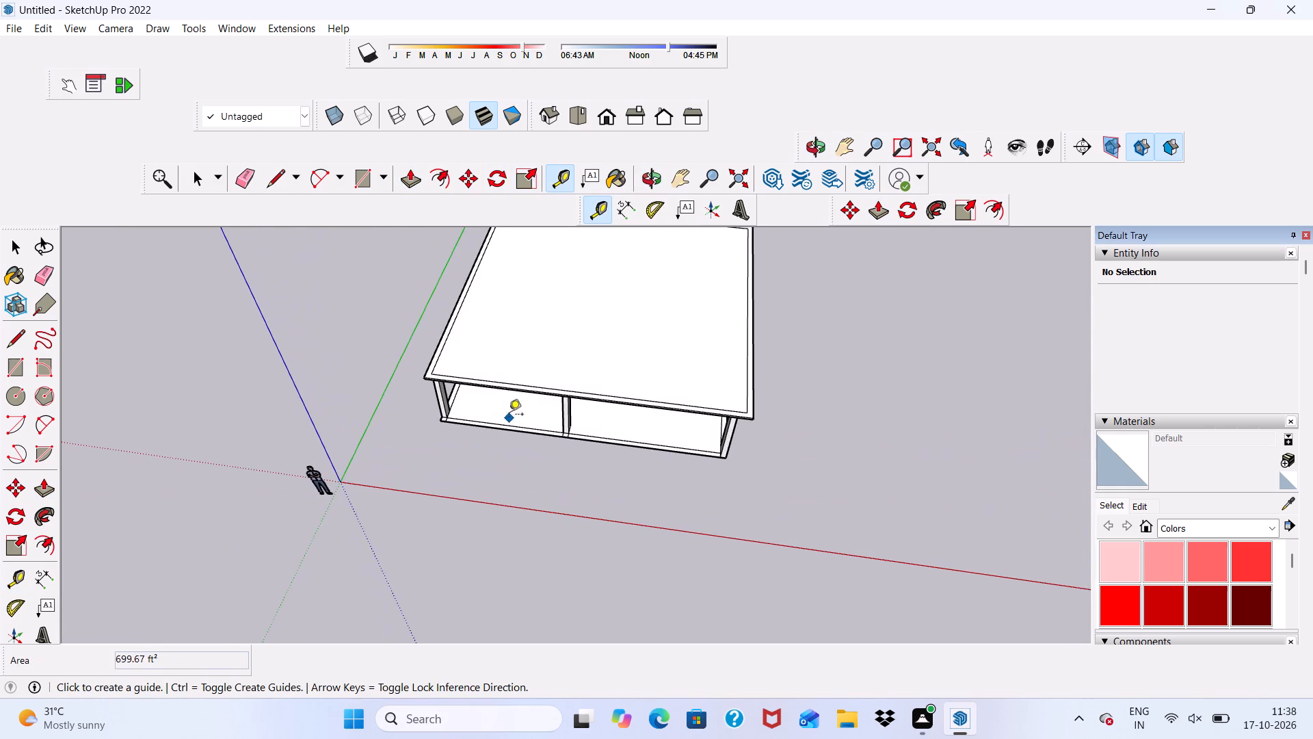
{"action": "scroll", "coordinate": [639, 376], "scroll_direction": "up", "scroll_amount": 7}
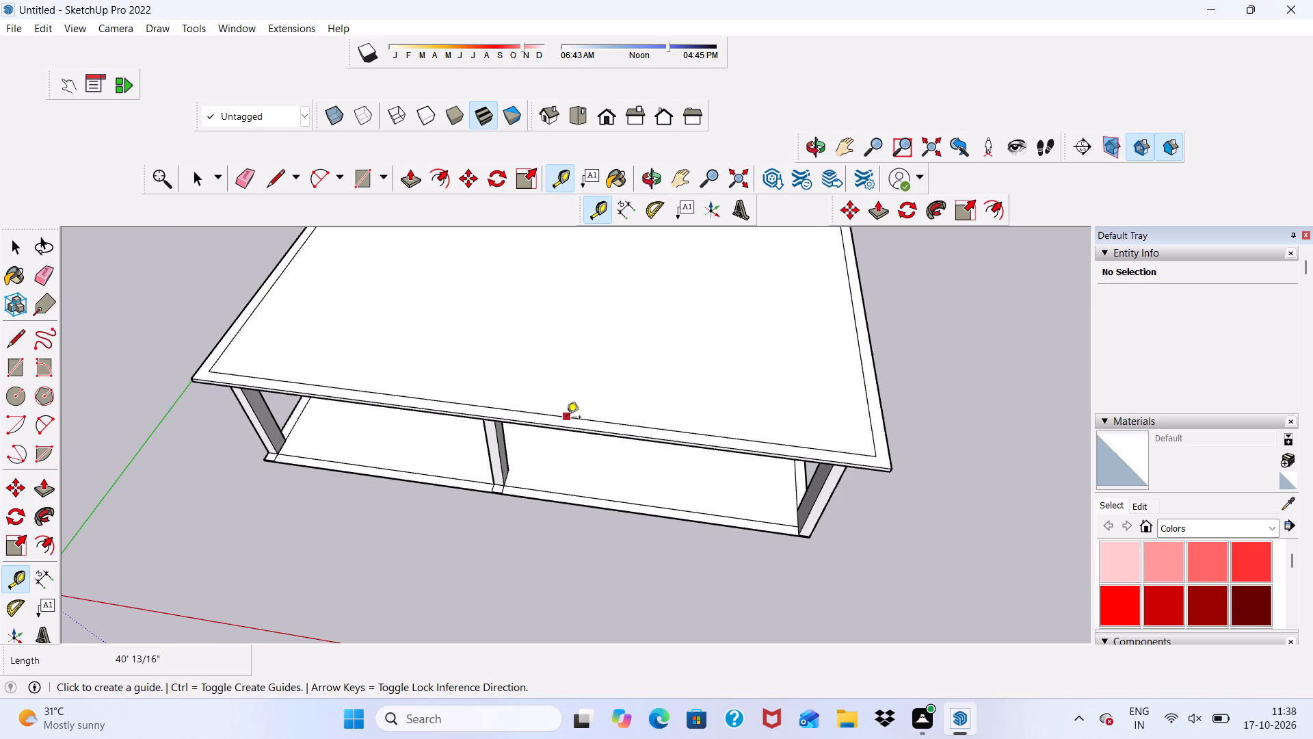
{"action": "left_click", "coordinate": [566, 418]}
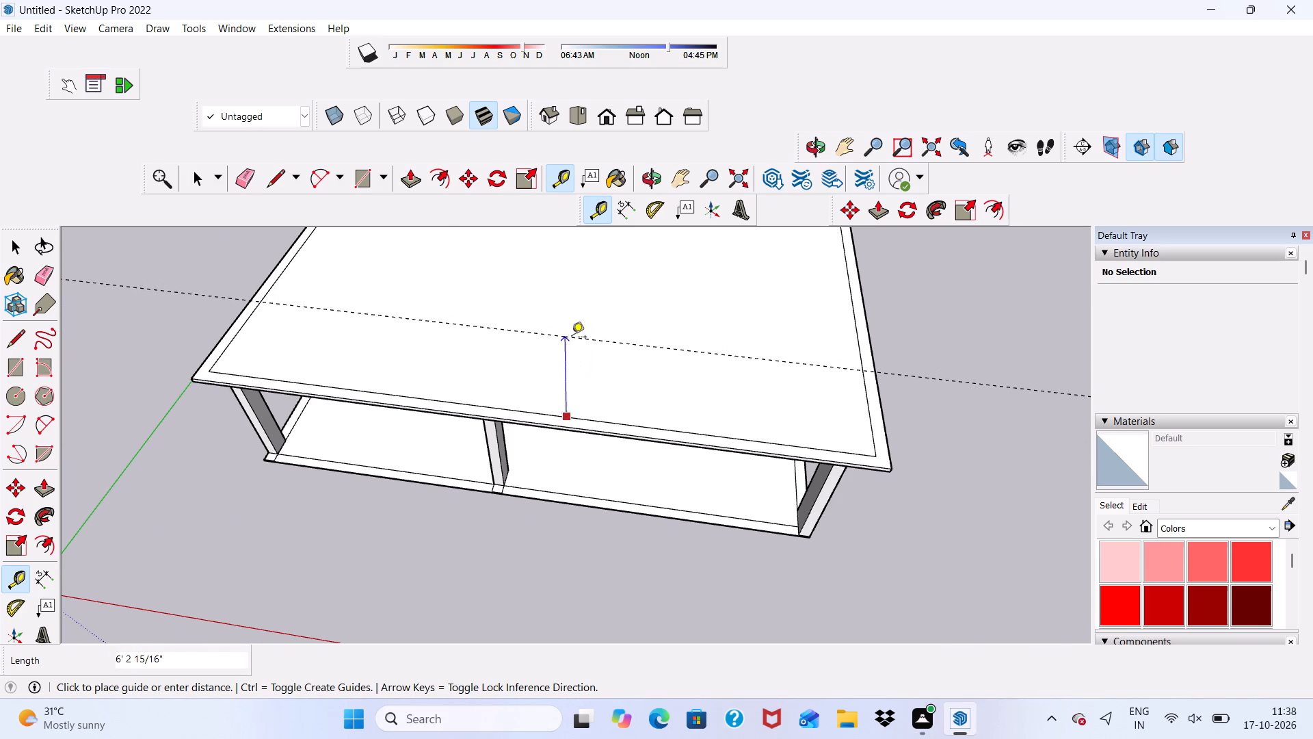
{"action": "left_click", "coordinate": [571, 339]}
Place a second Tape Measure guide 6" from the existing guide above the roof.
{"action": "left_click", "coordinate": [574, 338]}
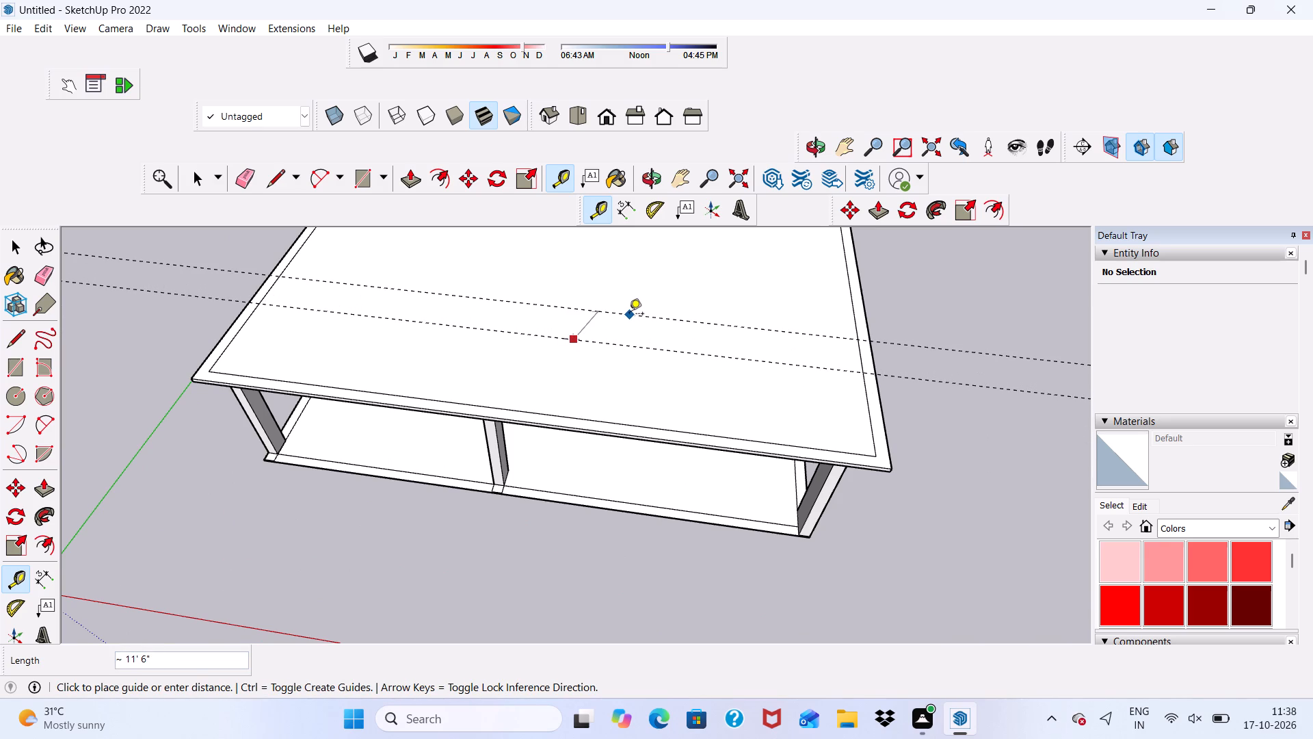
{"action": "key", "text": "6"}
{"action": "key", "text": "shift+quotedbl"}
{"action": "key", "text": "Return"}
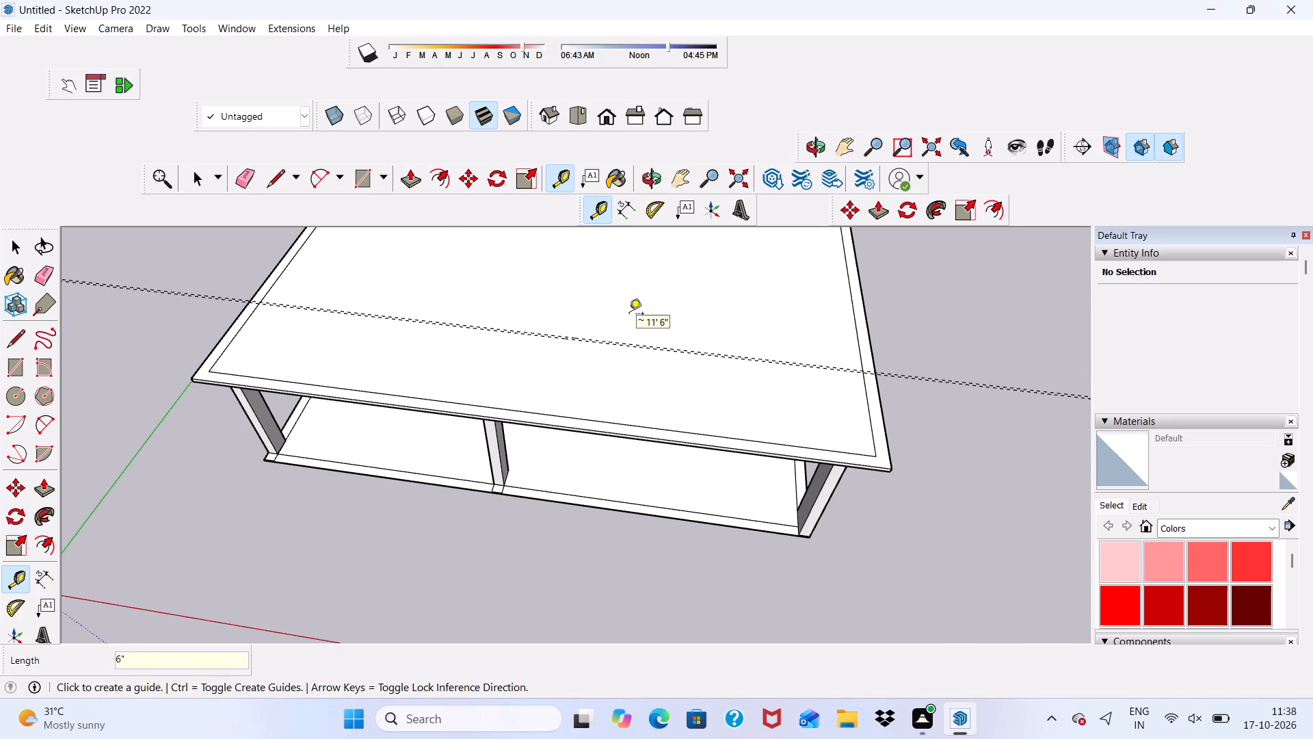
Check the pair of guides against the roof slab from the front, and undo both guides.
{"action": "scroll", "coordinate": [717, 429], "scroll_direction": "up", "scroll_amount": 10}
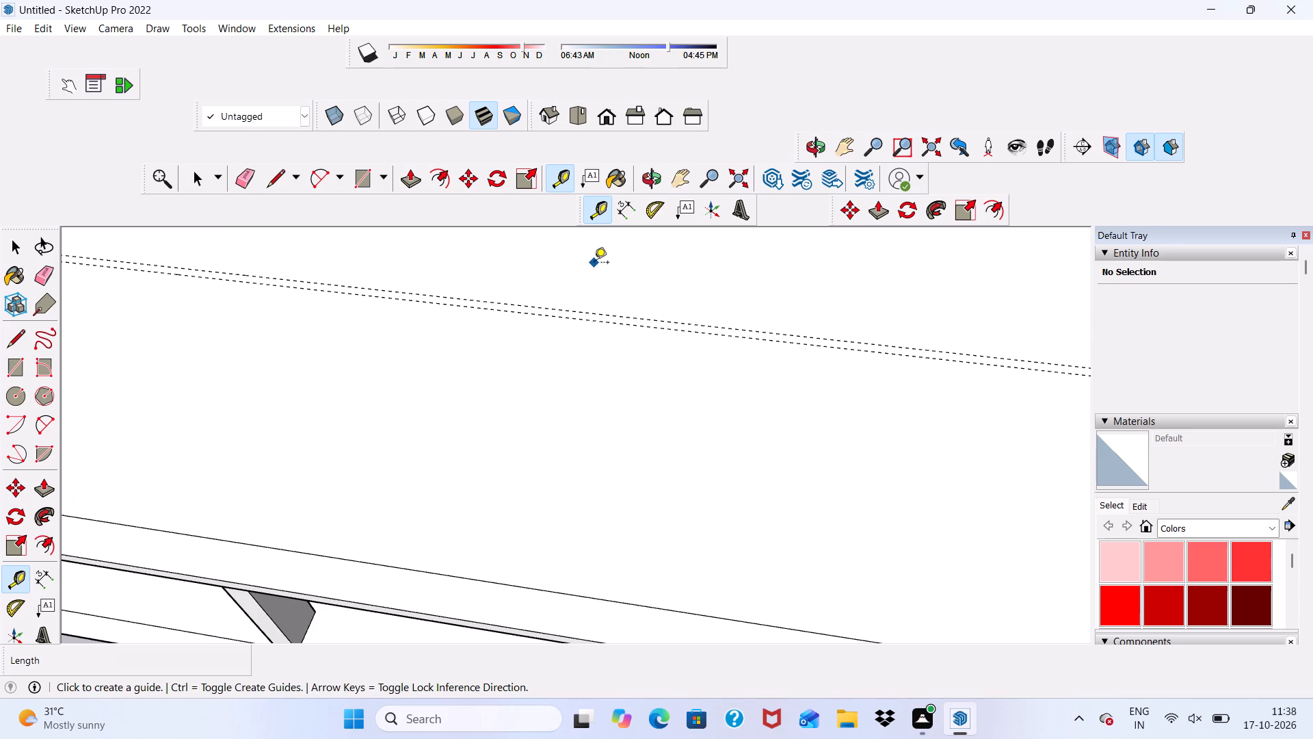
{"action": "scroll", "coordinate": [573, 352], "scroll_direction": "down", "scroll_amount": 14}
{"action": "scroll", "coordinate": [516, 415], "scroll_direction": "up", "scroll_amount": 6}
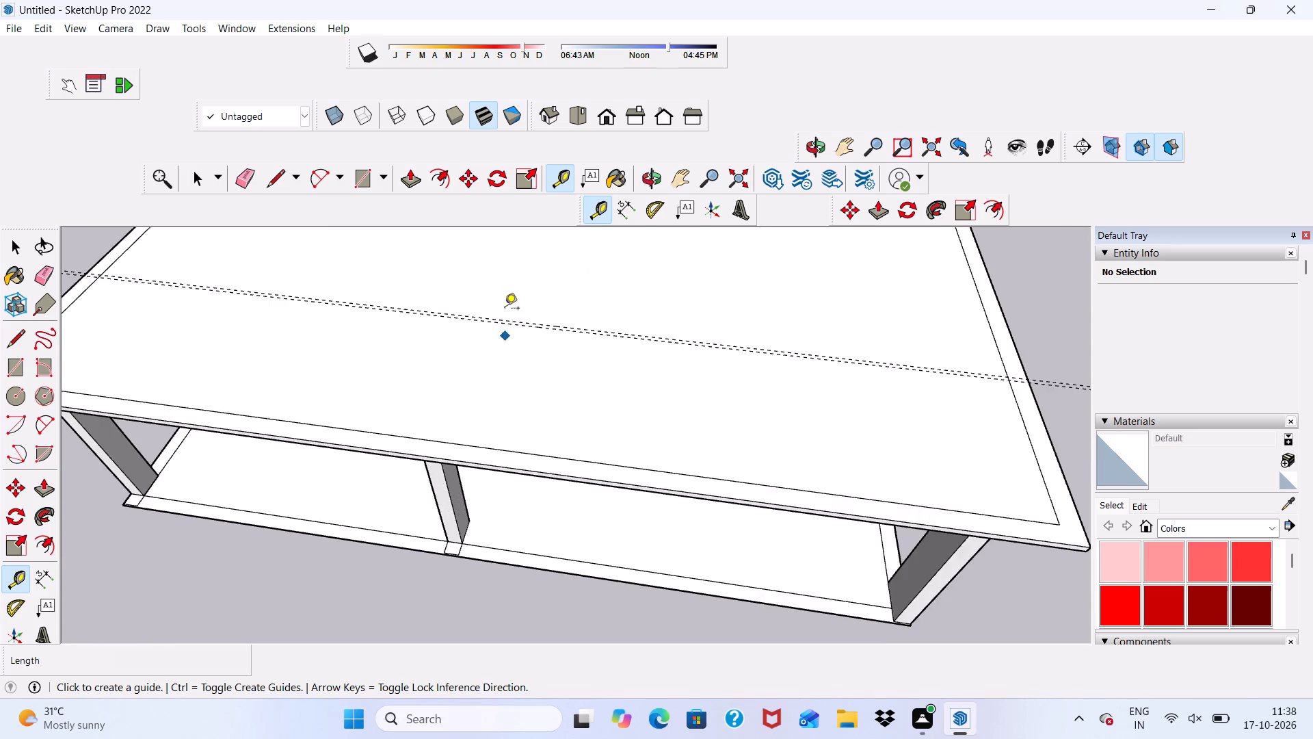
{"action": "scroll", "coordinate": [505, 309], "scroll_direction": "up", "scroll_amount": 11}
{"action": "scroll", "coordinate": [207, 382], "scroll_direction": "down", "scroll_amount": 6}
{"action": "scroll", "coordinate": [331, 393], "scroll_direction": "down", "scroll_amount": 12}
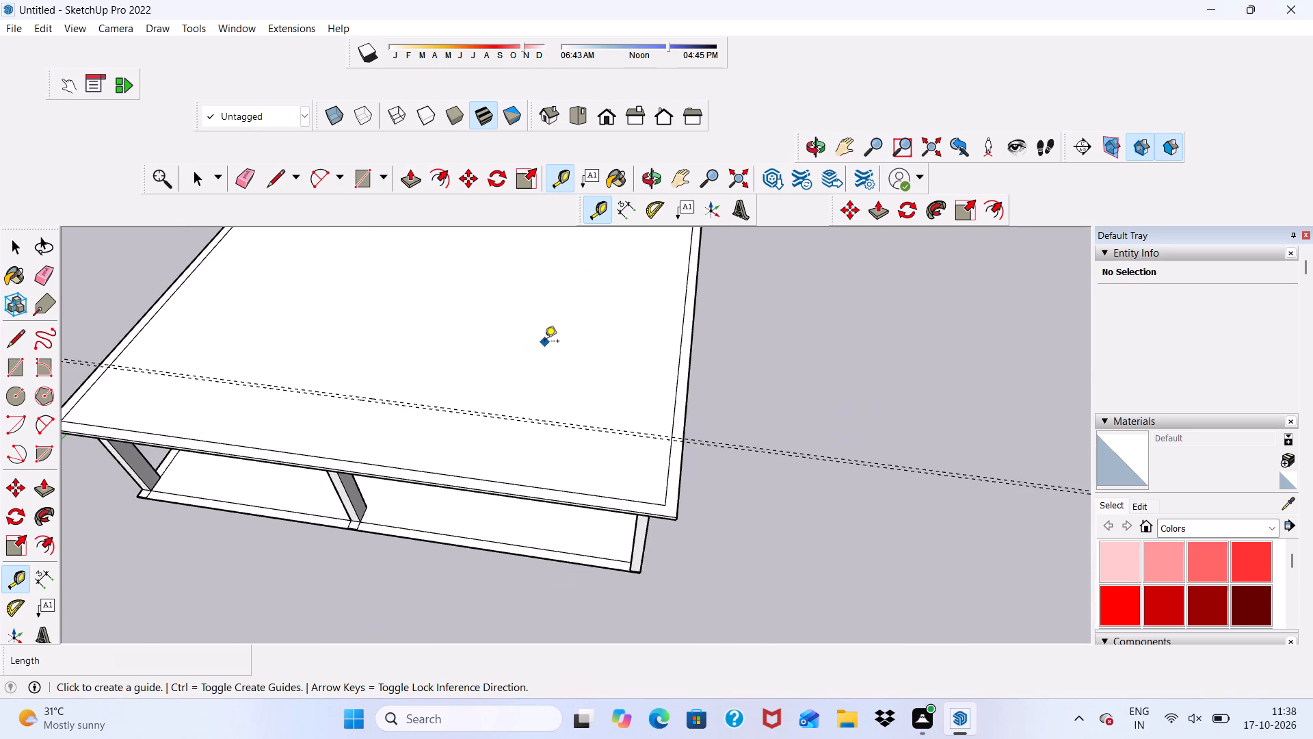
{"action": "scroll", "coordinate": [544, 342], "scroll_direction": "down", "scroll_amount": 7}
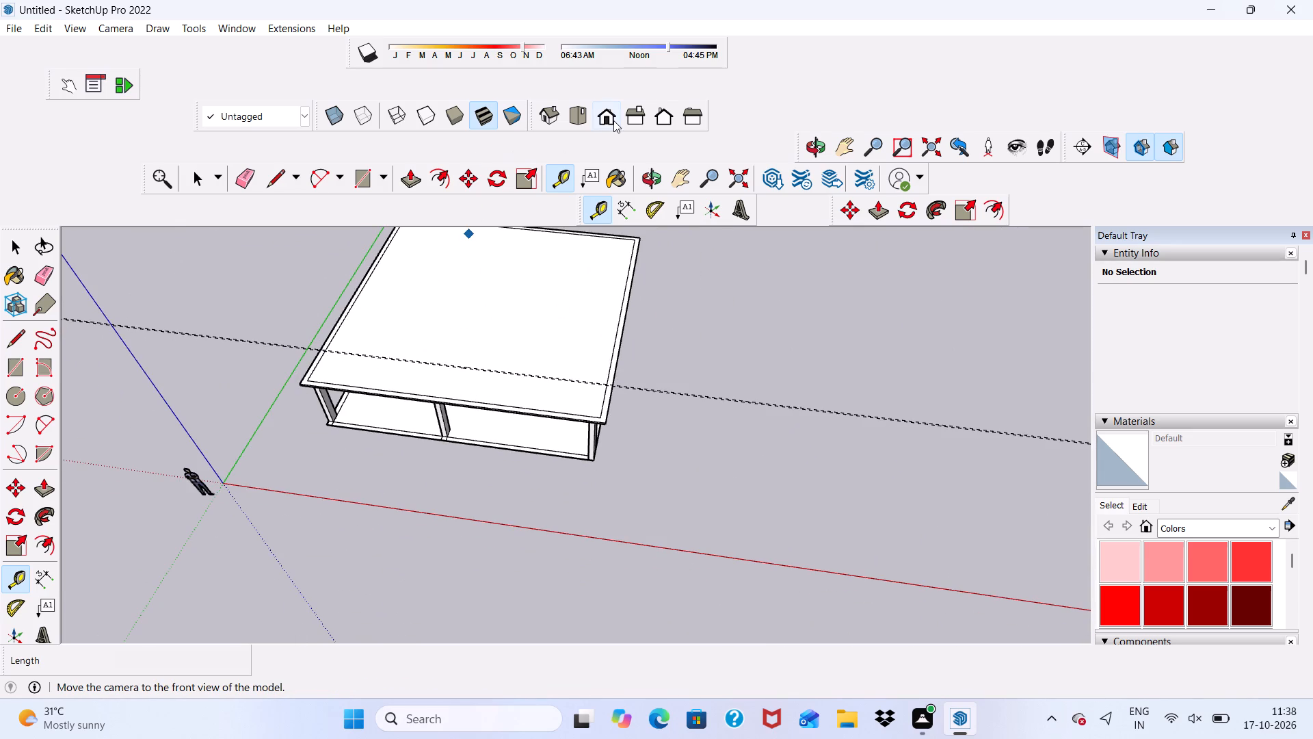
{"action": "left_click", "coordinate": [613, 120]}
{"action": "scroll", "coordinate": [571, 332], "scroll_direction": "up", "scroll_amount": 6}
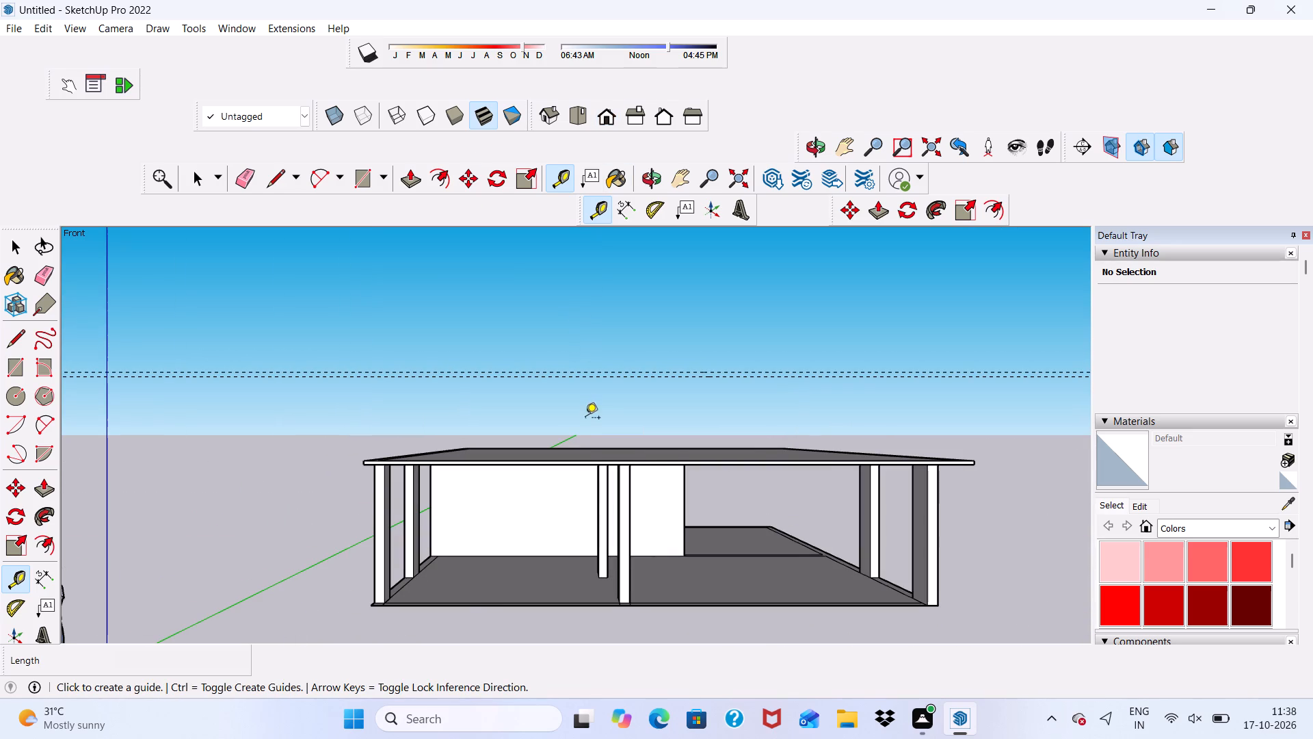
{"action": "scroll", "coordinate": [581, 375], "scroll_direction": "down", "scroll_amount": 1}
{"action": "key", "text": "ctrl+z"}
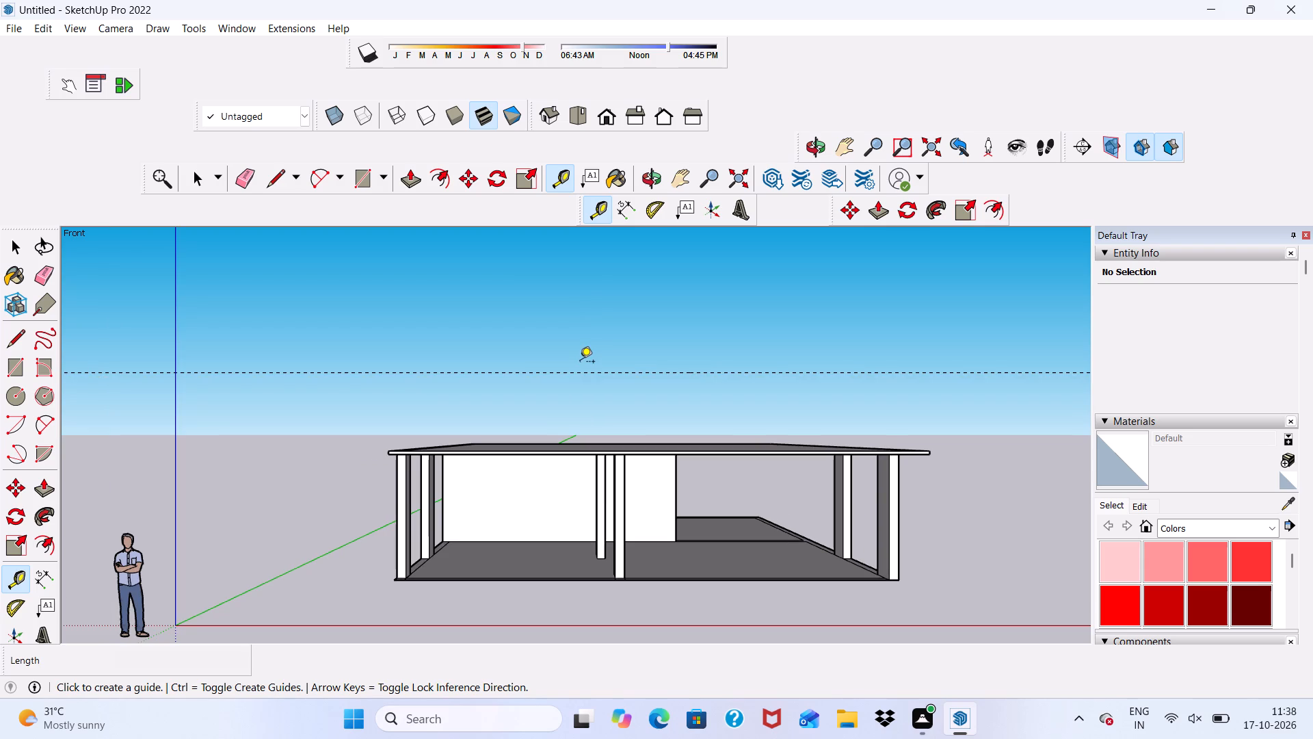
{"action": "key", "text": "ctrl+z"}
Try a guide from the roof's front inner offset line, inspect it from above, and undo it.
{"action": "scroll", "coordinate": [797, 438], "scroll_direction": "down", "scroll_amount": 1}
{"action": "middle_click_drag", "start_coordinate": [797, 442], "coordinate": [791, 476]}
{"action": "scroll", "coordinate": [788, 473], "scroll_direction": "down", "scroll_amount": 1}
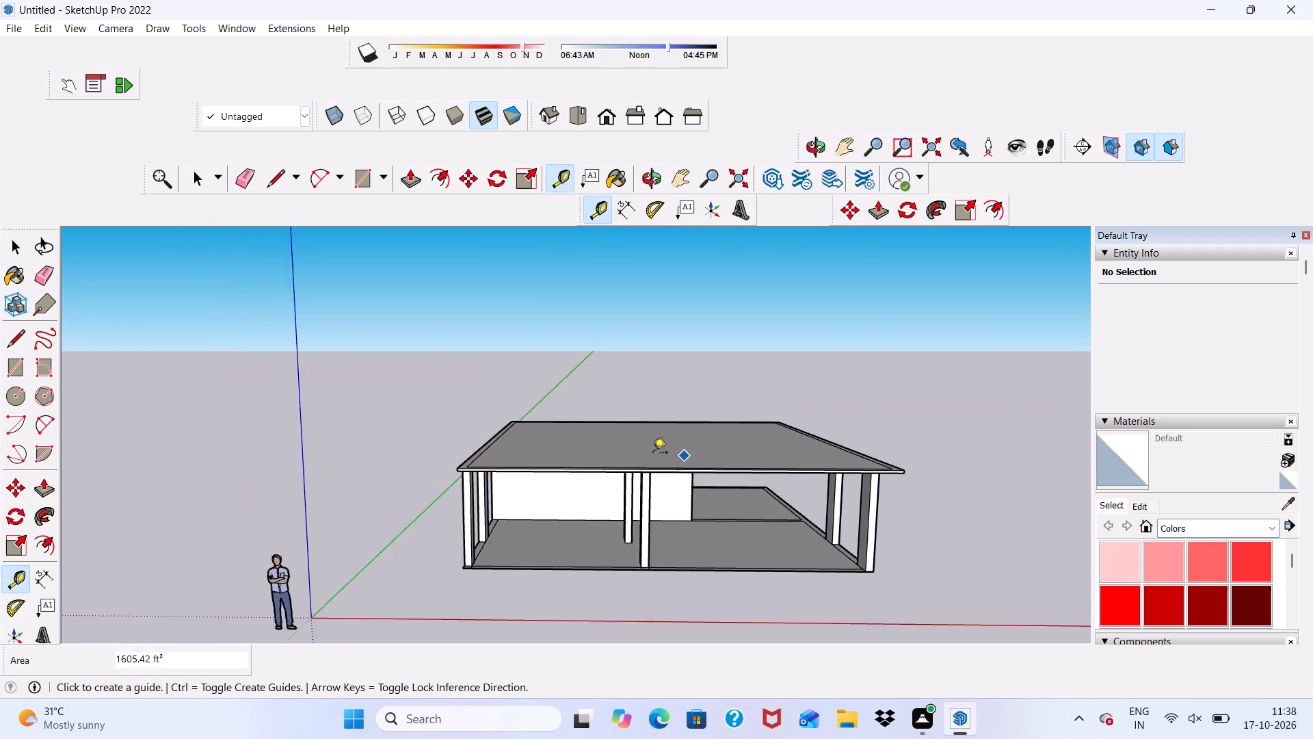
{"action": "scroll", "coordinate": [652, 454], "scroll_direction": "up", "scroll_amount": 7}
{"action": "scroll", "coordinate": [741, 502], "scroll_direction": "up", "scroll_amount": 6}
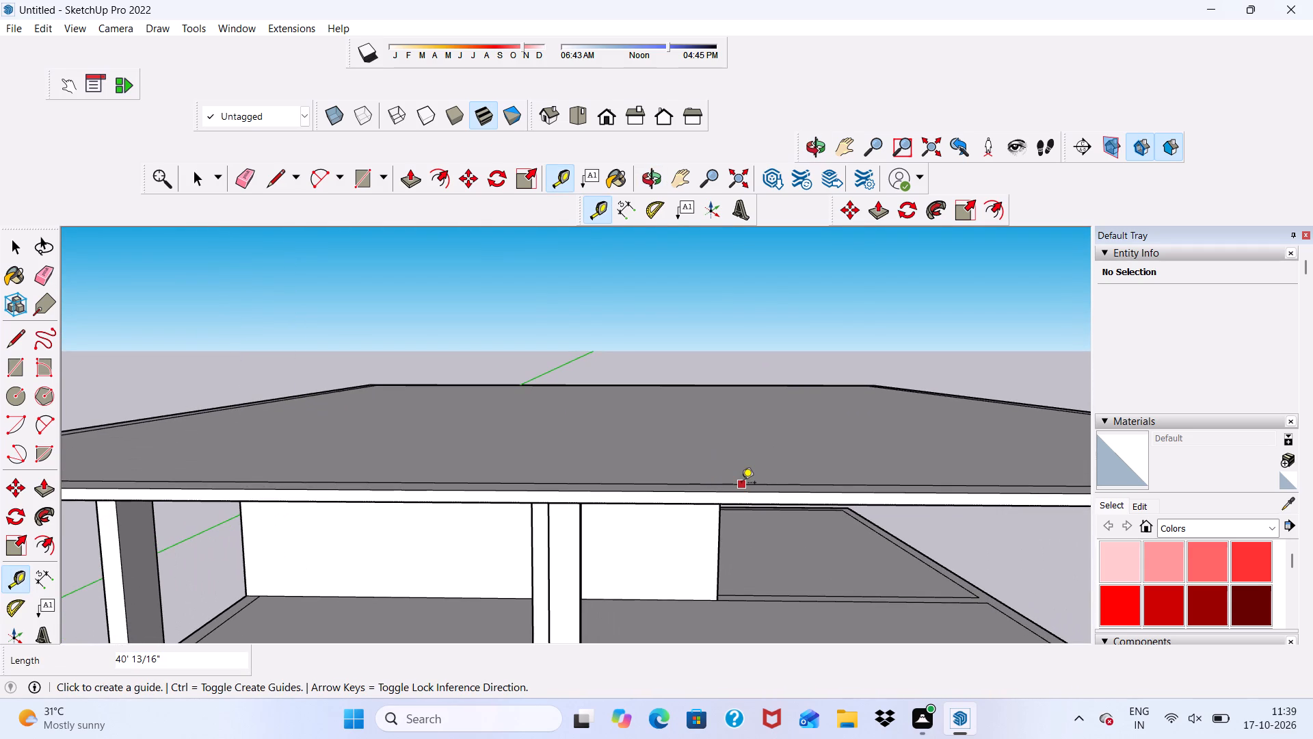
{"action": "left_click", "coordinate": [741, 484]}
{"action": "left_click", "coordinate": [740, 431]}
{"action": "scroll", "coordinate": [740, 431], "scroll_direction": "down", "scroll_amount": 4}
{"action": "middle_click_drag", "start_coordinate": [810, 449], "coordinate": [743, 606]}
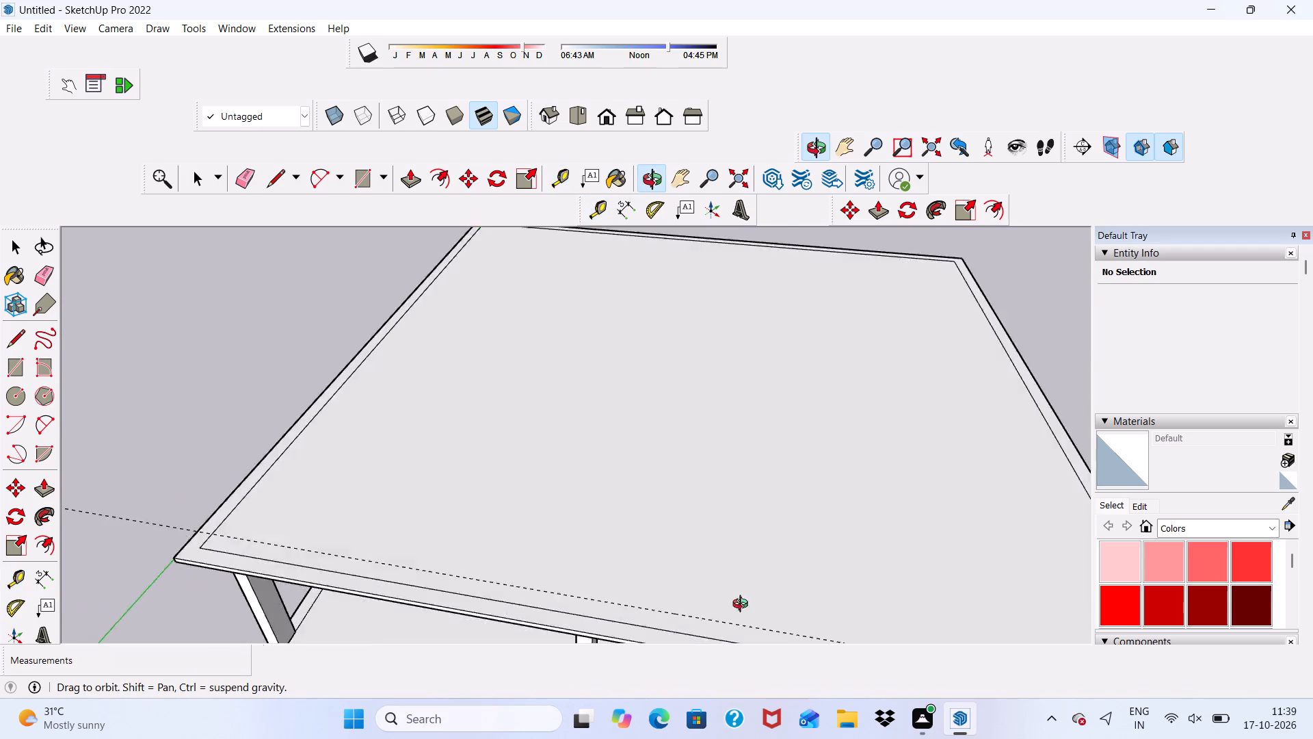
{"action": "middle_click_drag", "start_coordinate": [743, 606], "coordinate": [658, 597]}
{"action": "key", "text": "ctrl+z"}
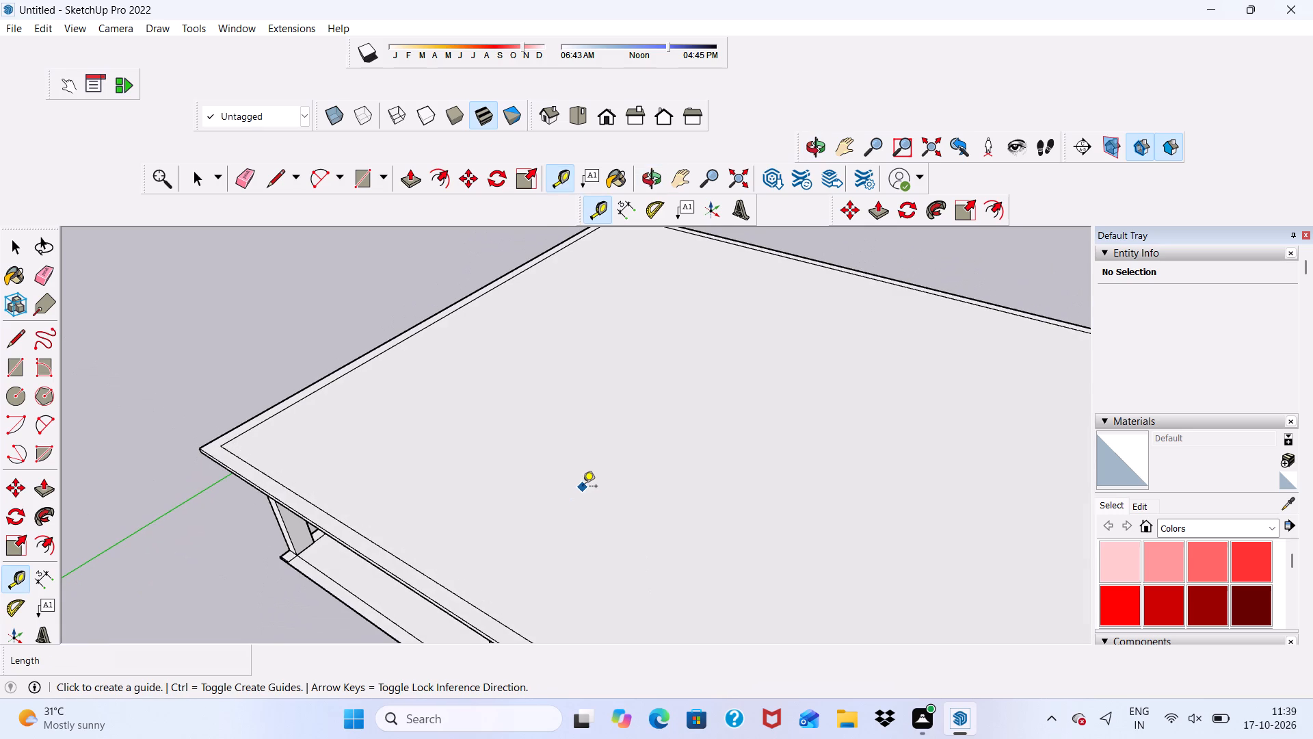
Place a guide about 7' 8" from the roof's front inner offset line, and a second guide 6" closer to that line.
{"action": "scroll", "coordinate": [492, 544], "scroll_direction": "up", "scroll_amount": 2}
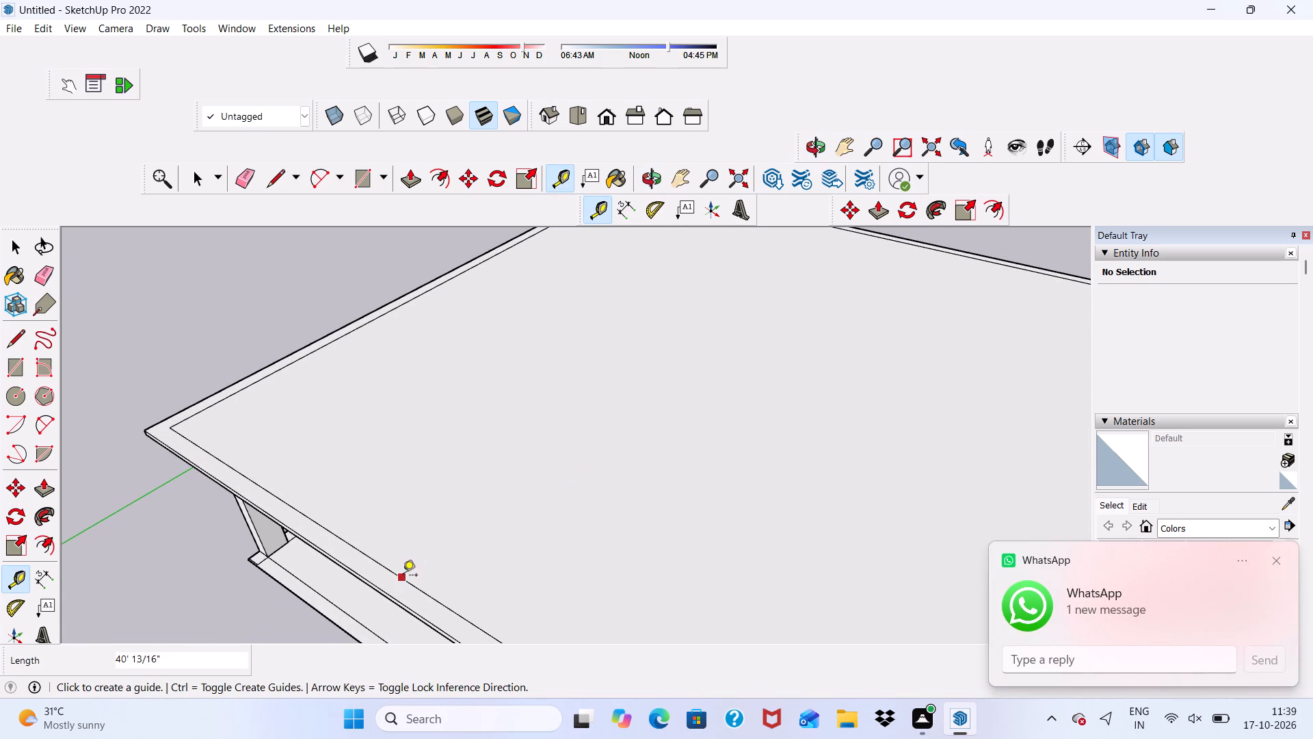
{"action": "left_click", "coordinate": [403, 576]}
{"action": "left_click", "coordinate": [585, 483]}
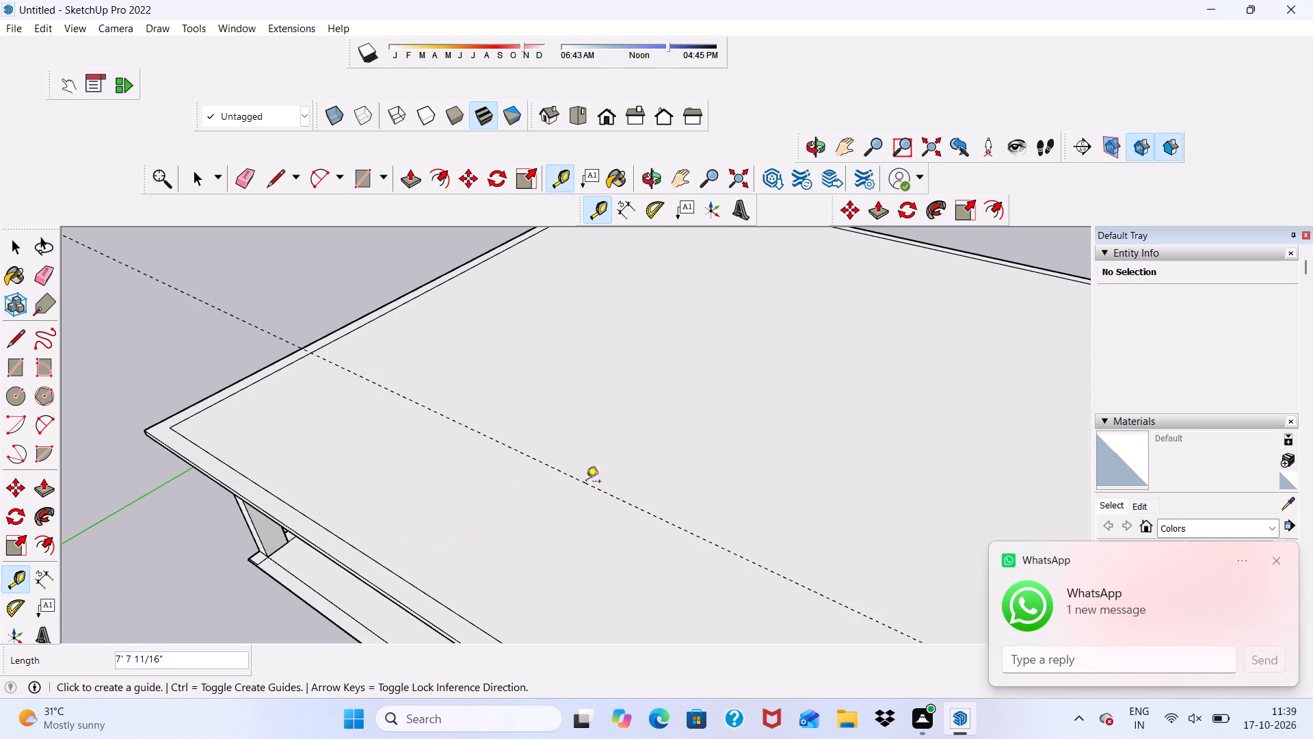
{"action": "left_click", "coordinate": [586, 482]}
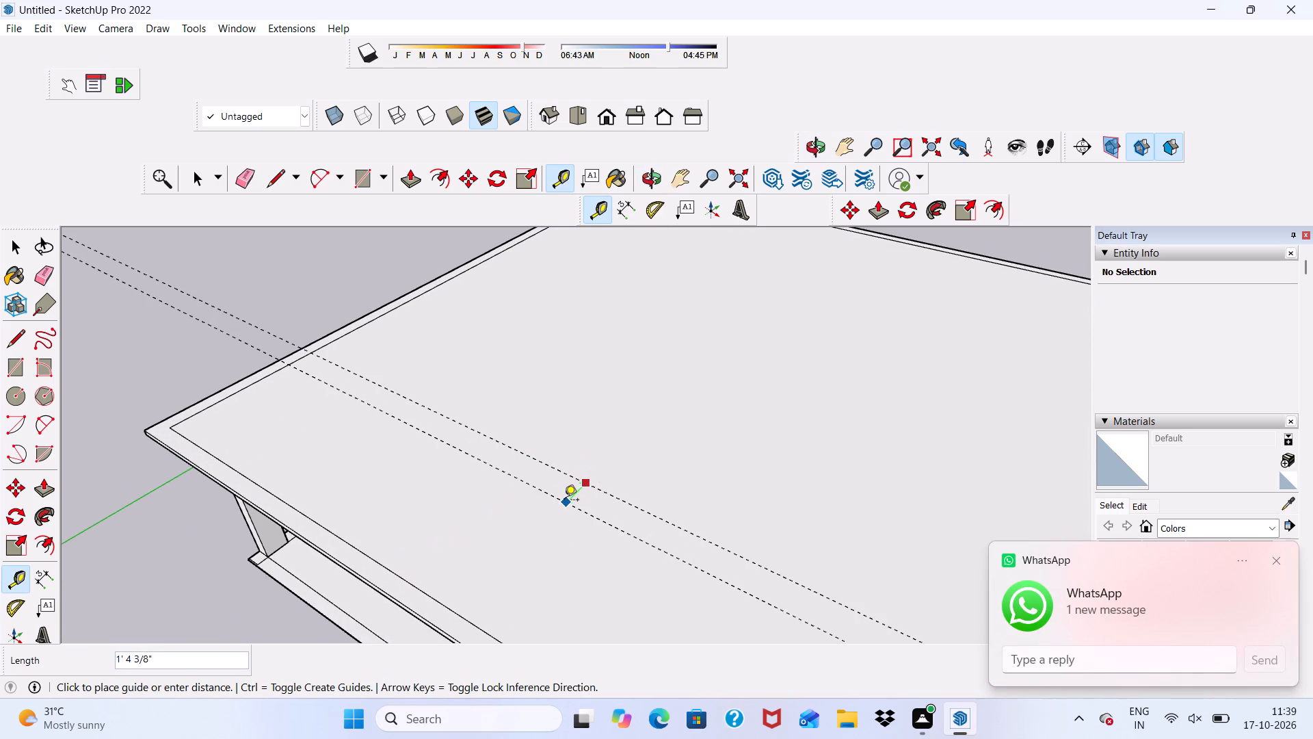
{"action": "key", "text": "6"}
{"action": "key", "text": "shift+quotedbl"}
{"action": "key", "text": "Return"}
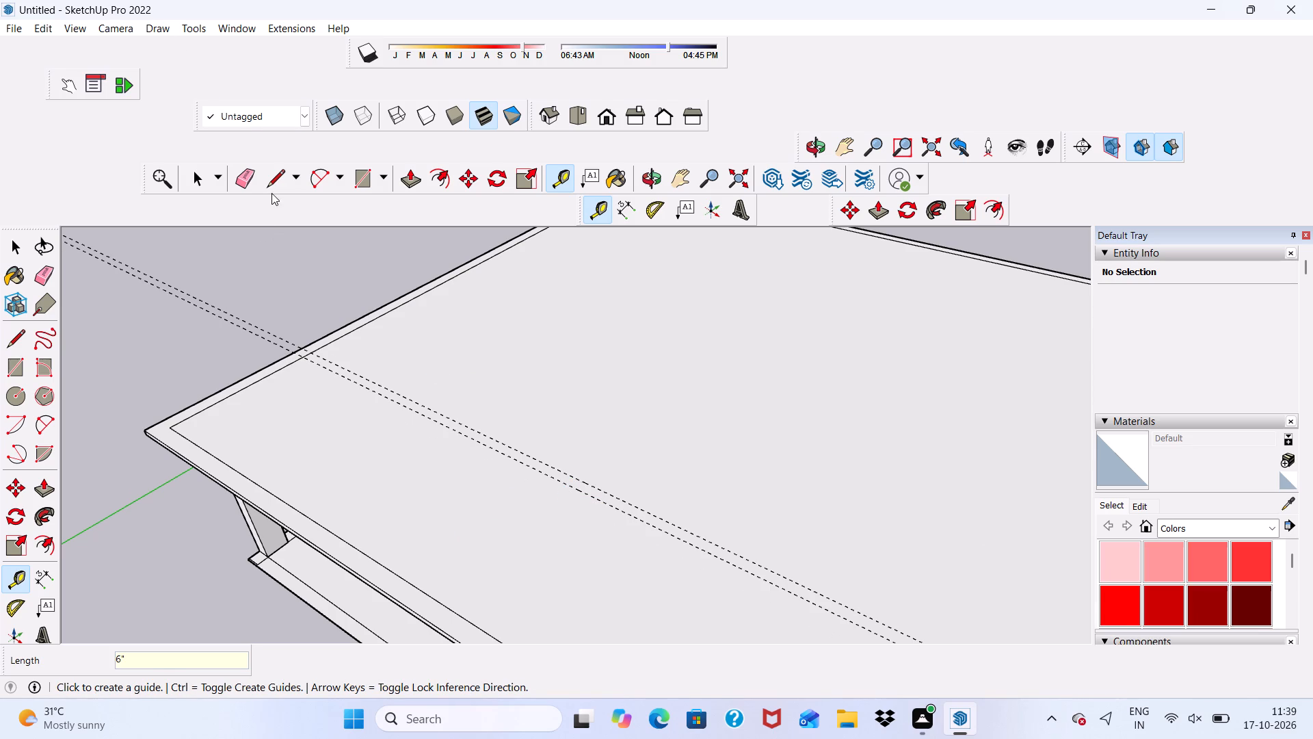
Draw a line about 40' 1" long on the roof along the guide farther from the front edge, between the side offset lines.
{"action": "left_click_drag", "start_coordinate": [274, 178], "coordinate": [289, 194]}
{"action": "scroll", "coordinate": [332, 350], "scroll_direction": "up", "scroll_amount": 8}
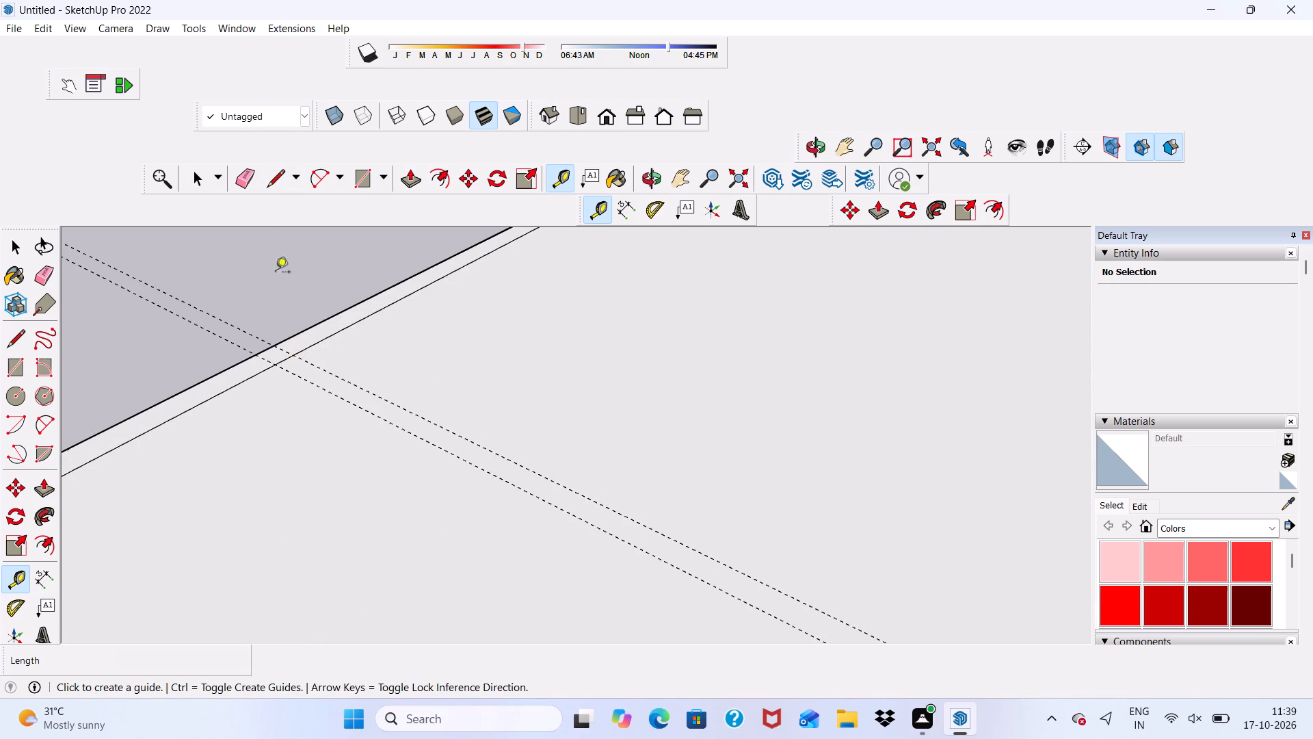
{"action": "left_click", "coordinate": [269, 181]}
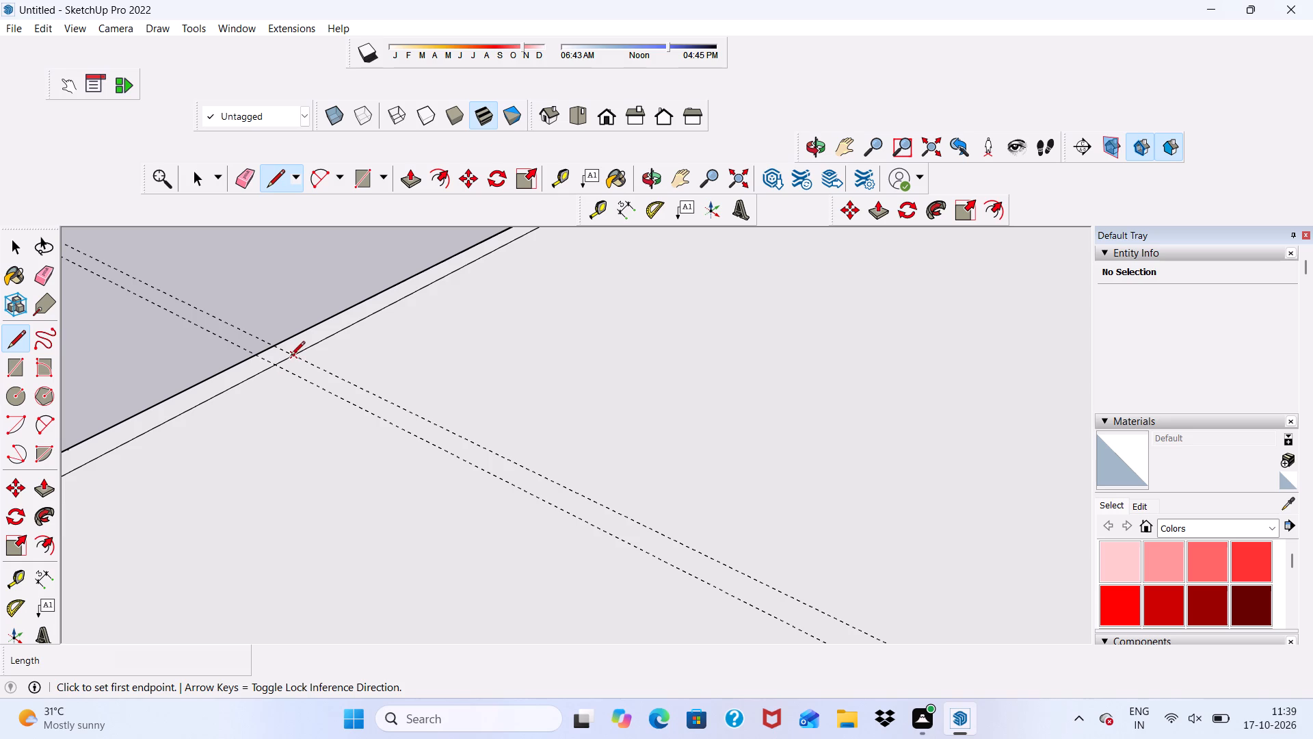
{"action": "left_click", "coordinate": [291, 356]}
{"action": "scroll", "coordinate": [334, 362], "scroll_direction": "down", "scroll_amount": 18}
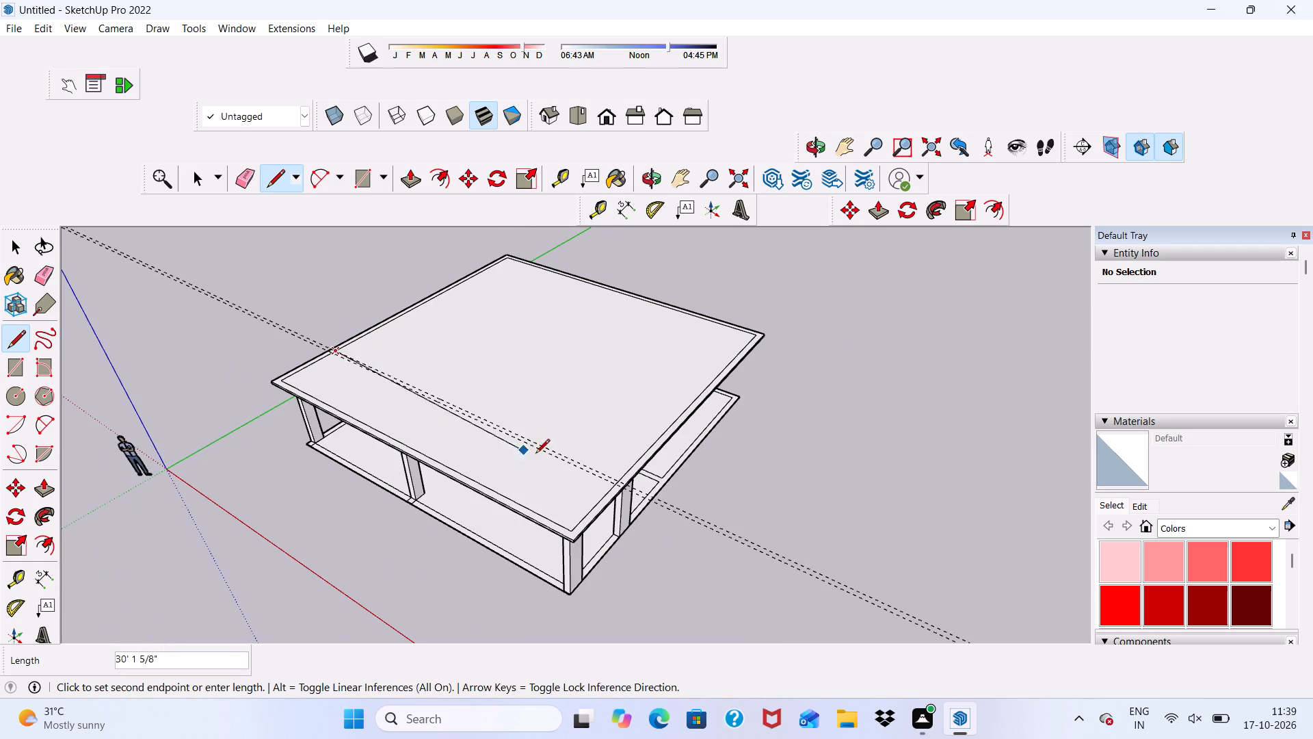
{"action": "scroll", "coordinate": [659, 402], "scroll_direction": "up", "scroll_amount": 6}
{"action": "scroll", "coordinate": [548, 588], "scroll_direction": "up", "scroll_amount": 4}
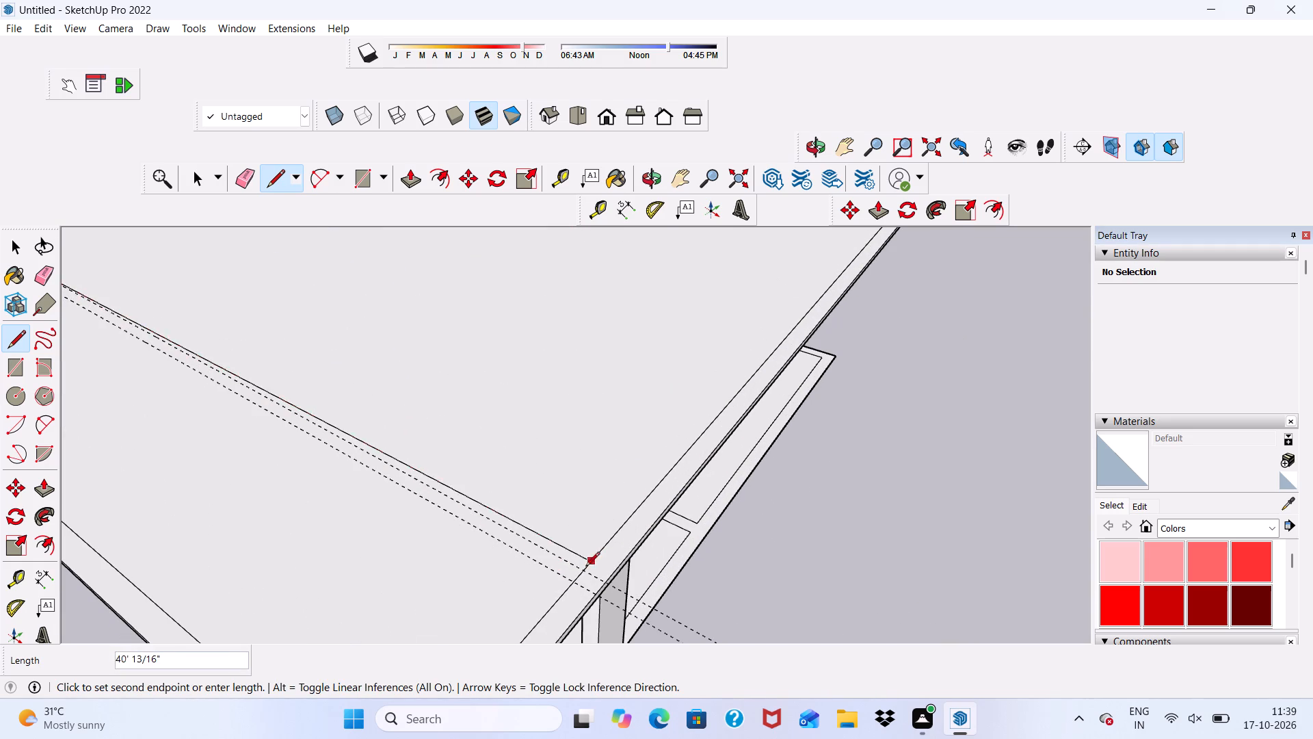
{"action": "left_click", "coordinate": [579, 571]}
Draw a parallel line about 40' 1" long along the guide nearer the front edge, between the side offset lines.
{"action": "scroll", "coordinate": [580, 571], "scroll_direction": "down", "scroll_amount": 4}
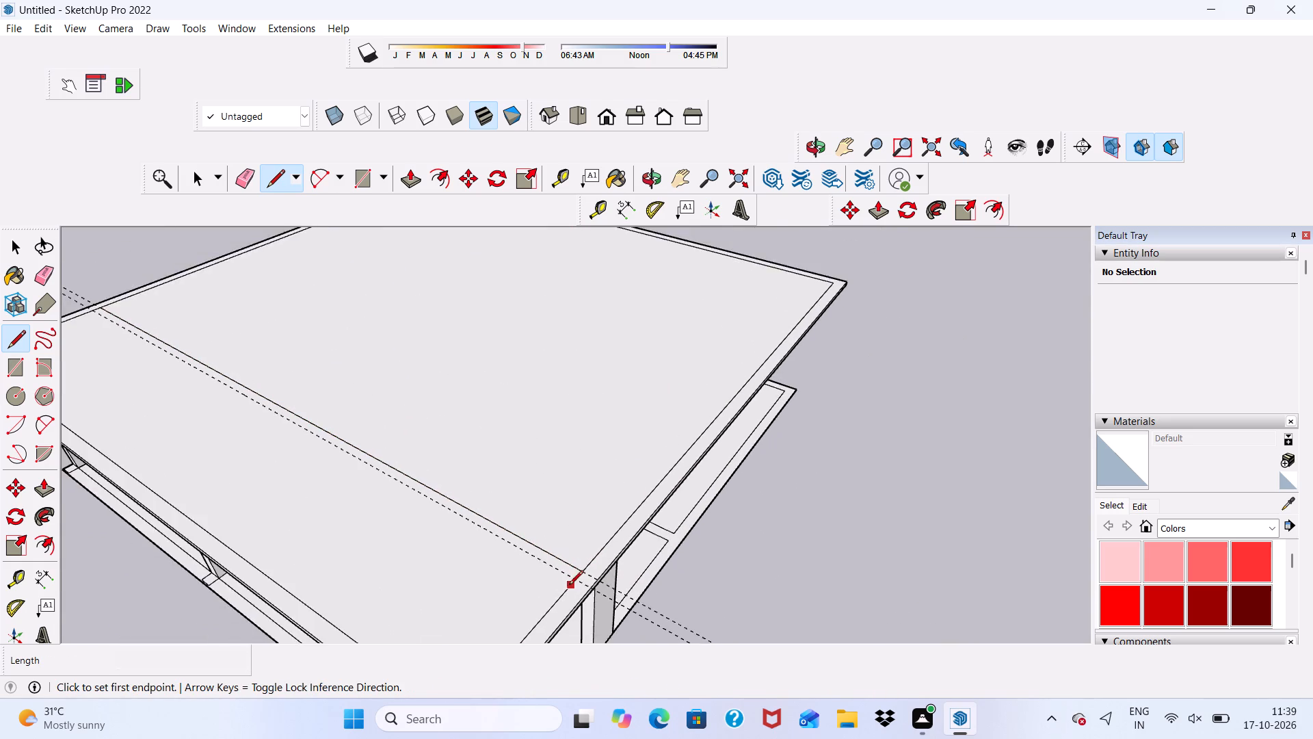
{"action": "scroll", "coordinate": [569, 586], "scroll_direction": "up", "scroll_amount": 5}
{"action": "left_click", "coordinate": [573, 578]}
{"action": "scroll", "coordinate": [551, 530], "scroll_direction": "down", "scroll_amount": 14}
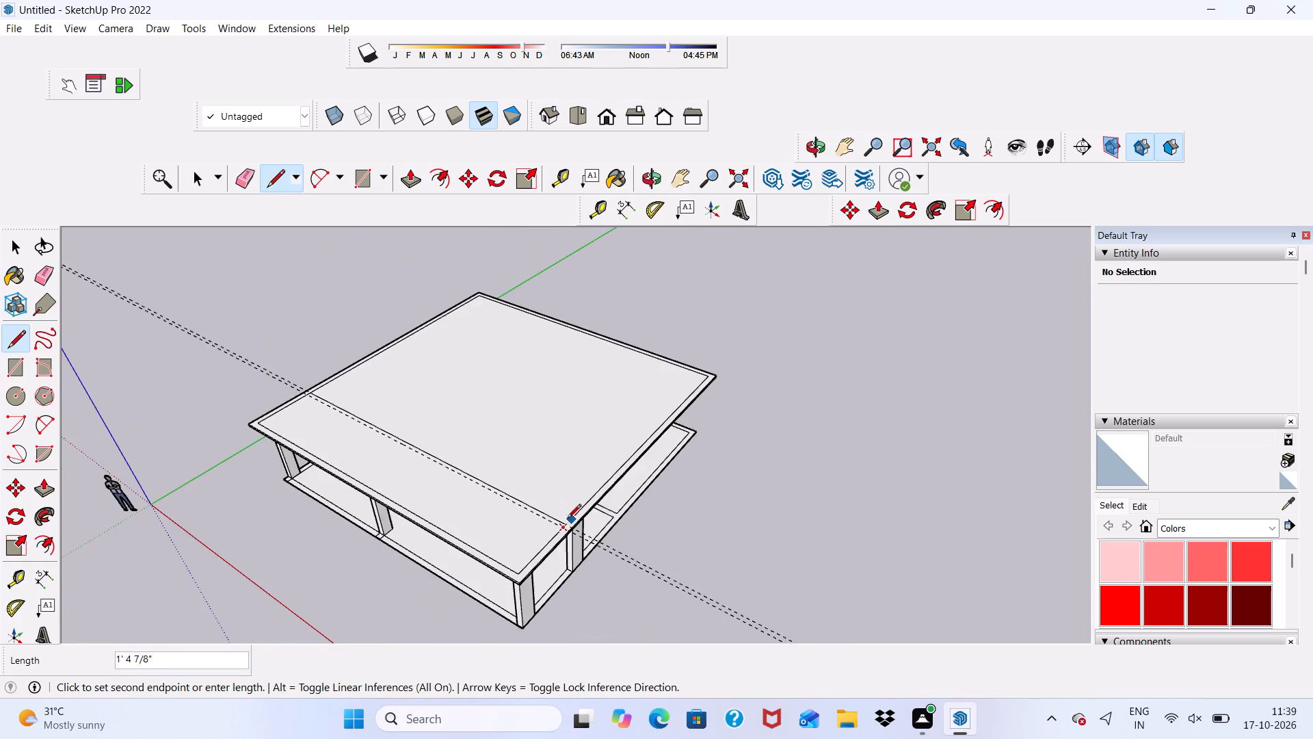
{"action": "scroll", "coordinate": [339, 398], "scroll_direction": "up", "scroll_amount": 12}
{"action": "scroll", "coordinate": [392, 417], "scroll_direction": "up", "scroll_amount": 11}
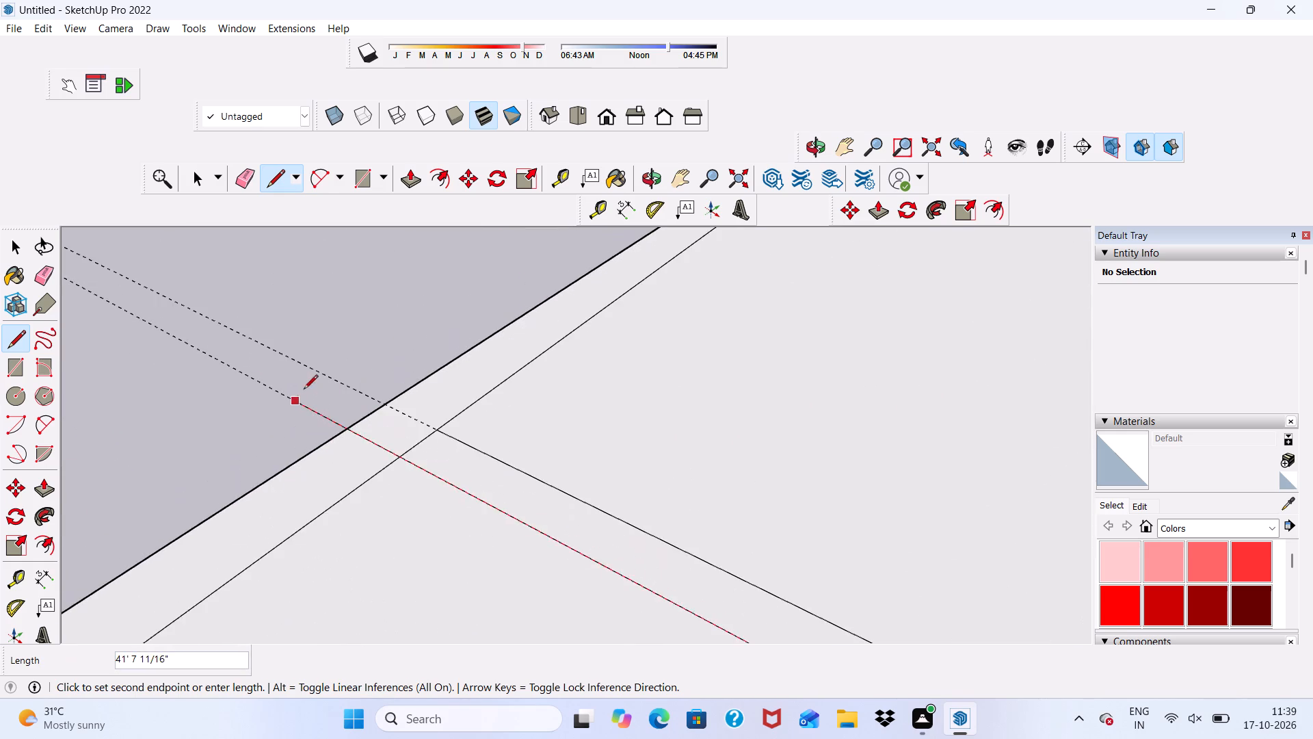
{"action": "scroll", "coordinate": [359, 432], "scroll_direction": "up", "scroll_amount": 1}
{"action": "left_click", "coordinate": [404, 457]}
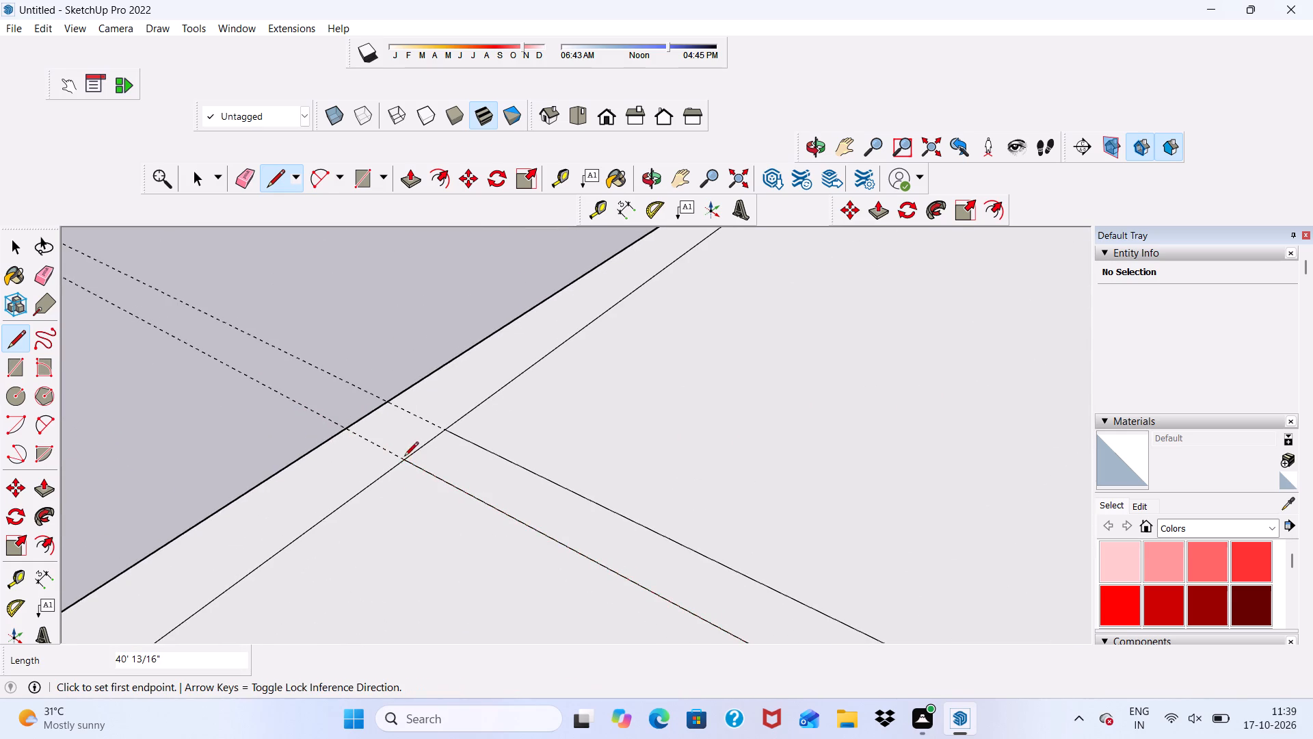
Erase both guides crossing the roof, keeping the two drawn lines.
{"action": "scroll", "coordinate": [358, 409], "scroll_direction": "down", "scroll_amount": 12}
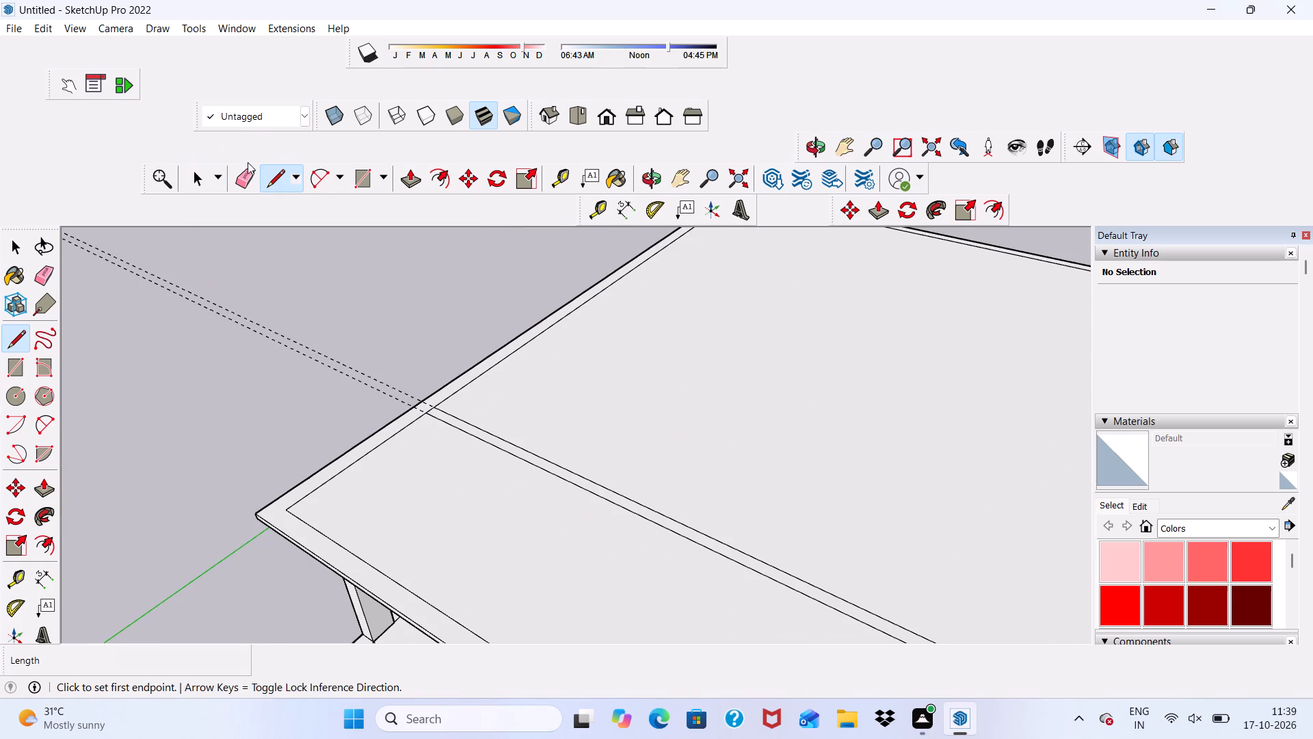
{"action": "left_click", "coordinate": [247, 174]}
{"action": "left_click_drag", "start_coordinate": [272, 344], "coordinate": [289, 341]}
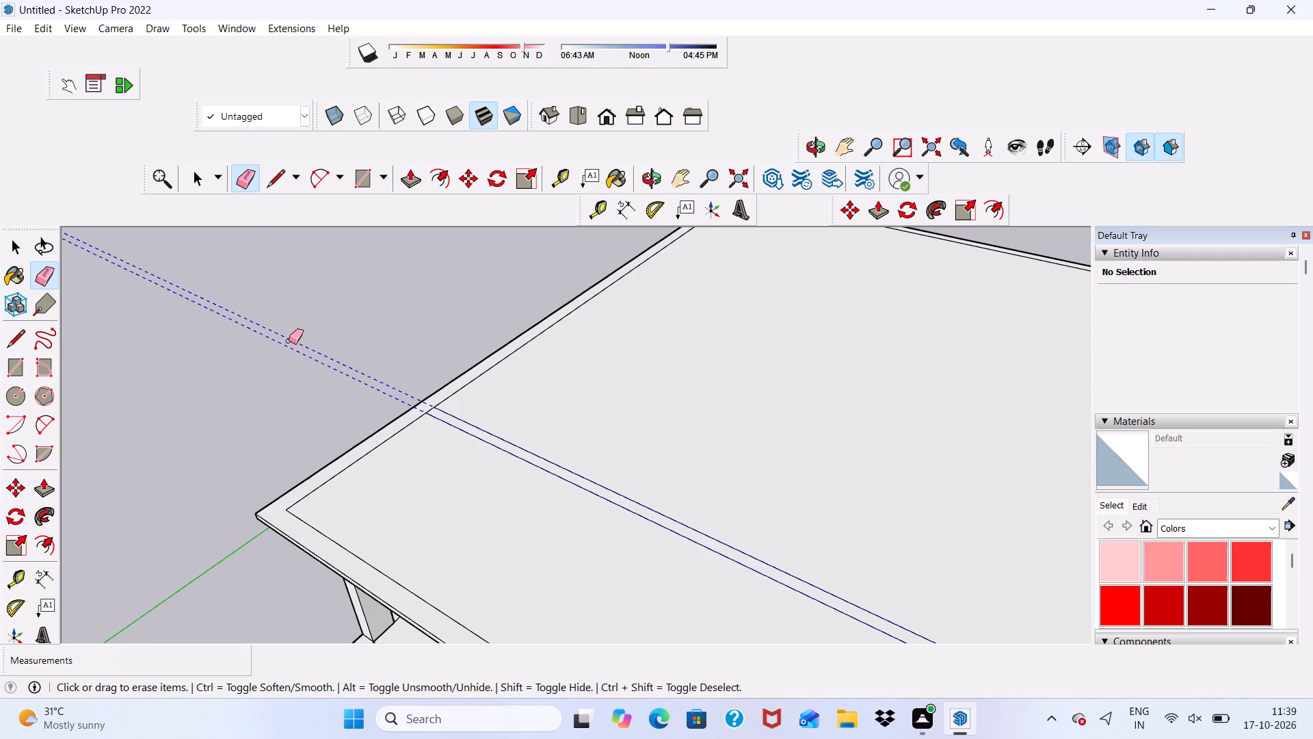
{"action": "left_click_drag", "start_coordinate": [289, 341], "coordinate": [304, 333]}
{"action": "scroll", "coordinate": [330, 297], "scroll_direction": "down", "scroll_amount": 13}
{"action": "scroll", "coordinate": [483, 393], "scroll_direction": "up", "scroll_amount": 1}
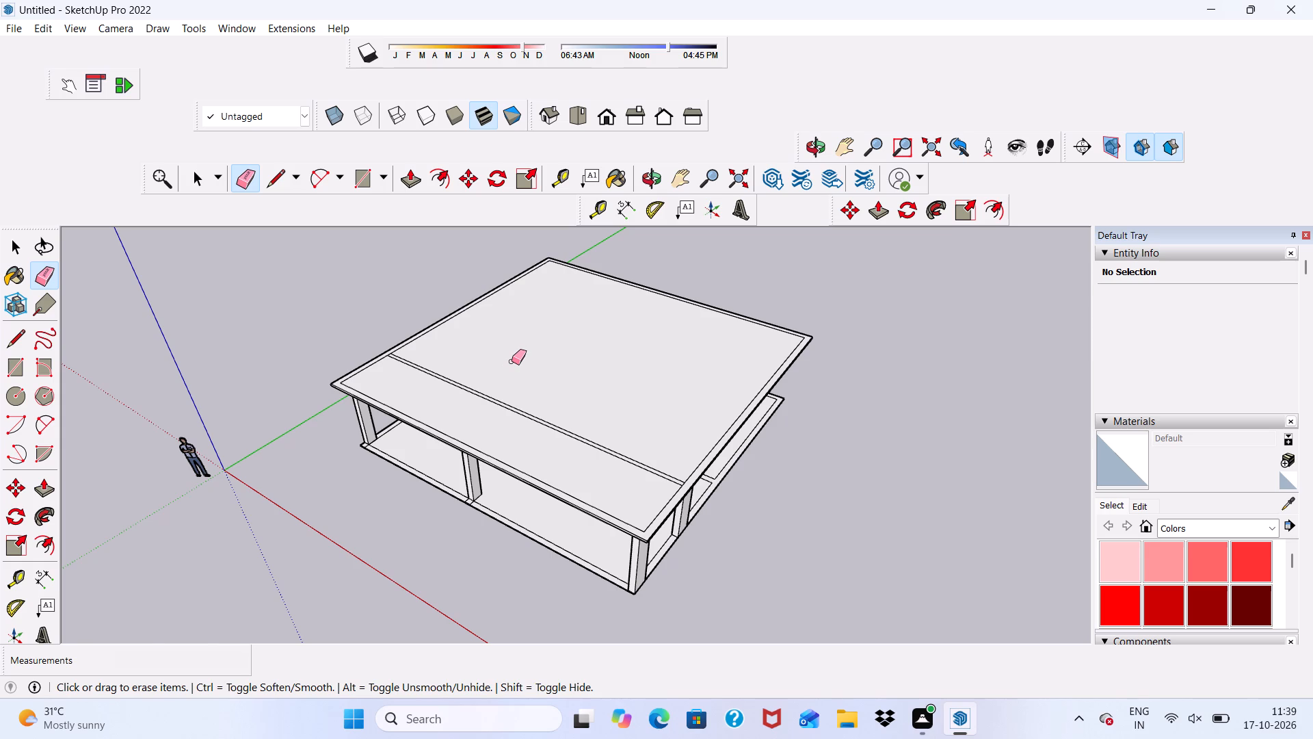
{"action": "scroll", "coordinate": [512, 361], "scroll_direction": "up", "scroll_amount": 4}
{"action": "key", "text": "space"}
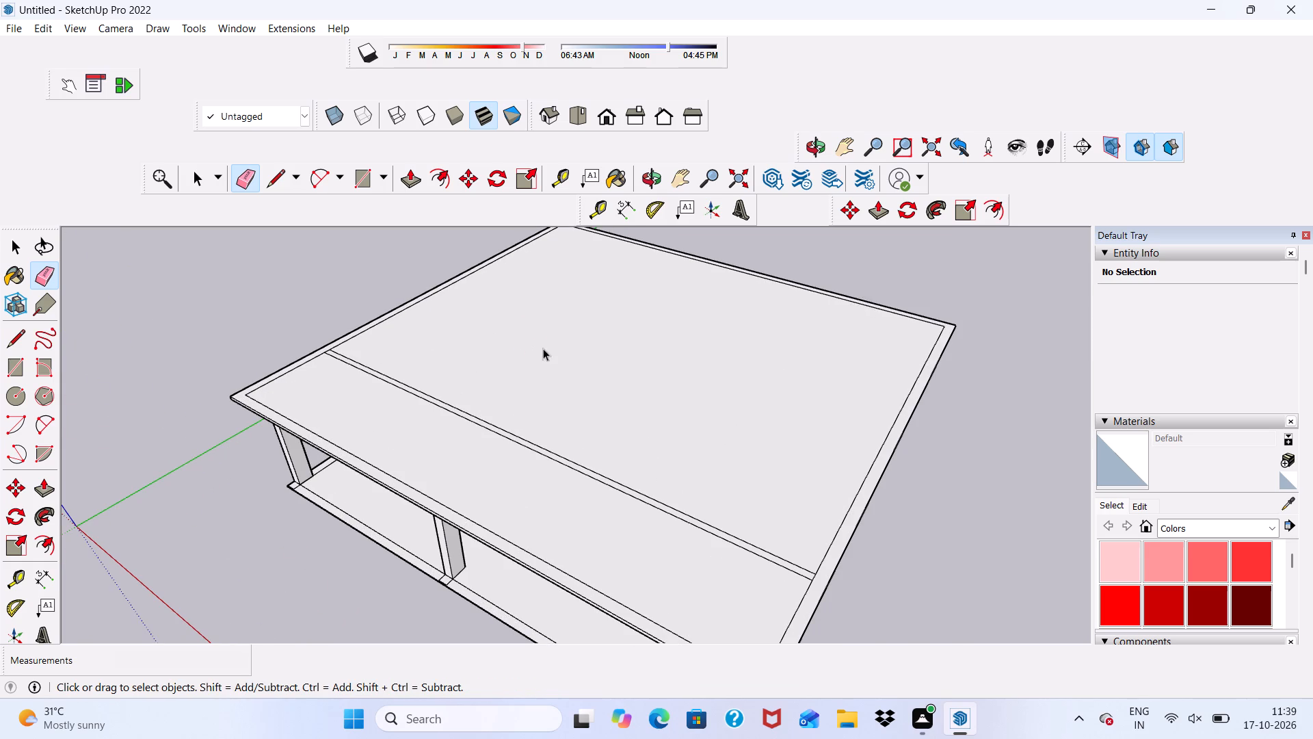
Extend the front line of the 6" strip across the border to the slab's outer edge on the green-axis side.
{"action": "scroll", "coordinate": [527, 326], "scroll_direction": "up", "scroll_amount": 1}
{"action": "scroll", "coordinate": [464, 399], "scroll_direction": "down", "scroll_amount": 1}
{"action": "middle_click_drag", "start_coordinate": [454, 364], "coordinate": [467, 388]}
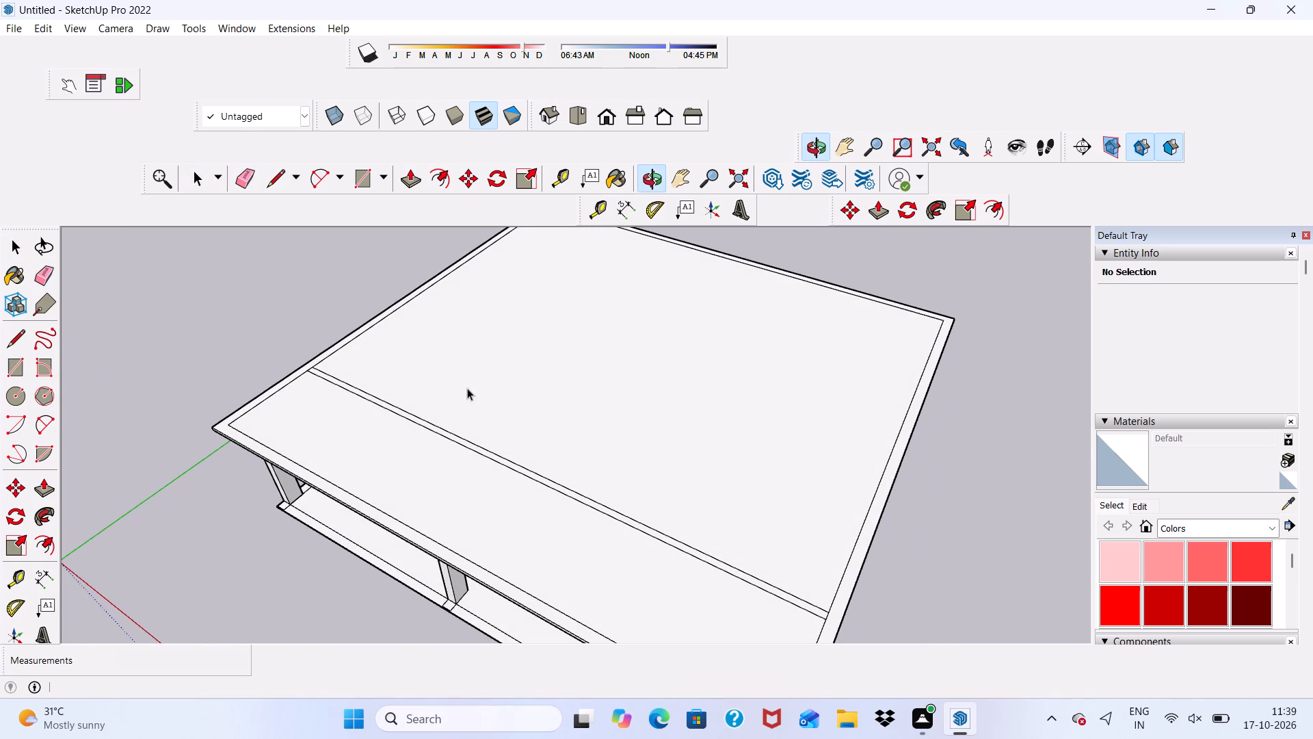
{"action": "scroll", "coordinate": [314, 149], "scroll_direction": "up", "scroll_amount": 1}
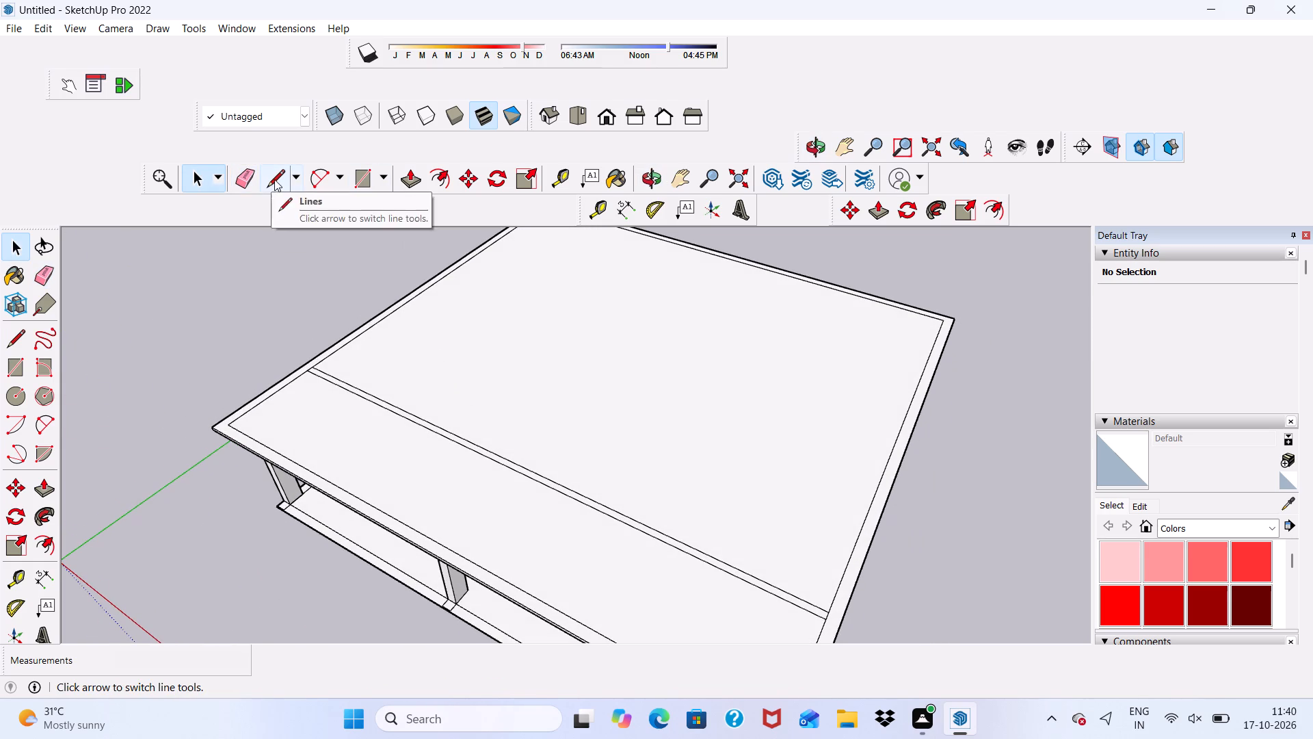
{"action": "left_click", "coordinate": [274, 179]}
{"action": "scroll", "coordinate": [253, 450], "scroll_direction": "up", "scroll_amount": 6}
{"action": "scroll", "coordinate": [295, 354], "scroll_direction": "up", "scroll_amount": 5}
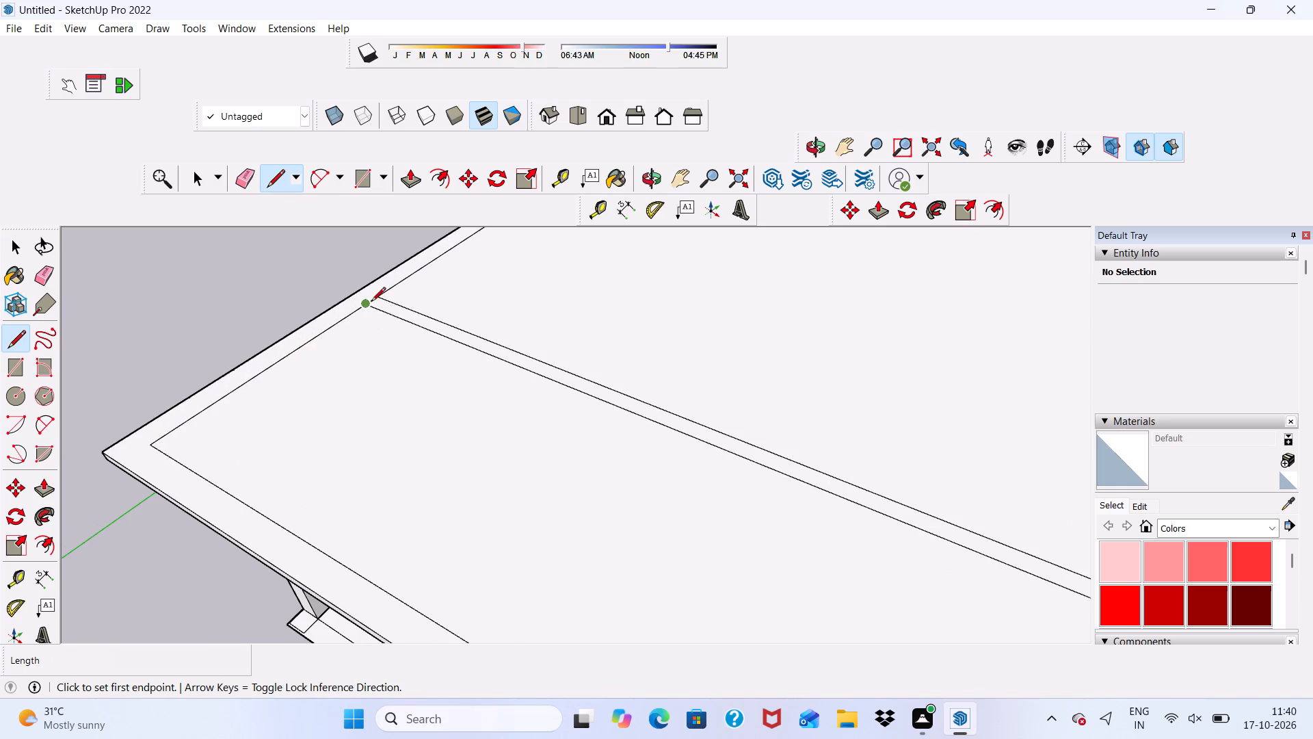
{"action": "left_click", "coordinate": [367, 307]}
{"action": "left_click", "coordinate": [349, 298]}
Extend the front line of the 6" strip 9" across the border to the slab's outer edge opposite the green-axis side.
{"action": "scroll", "coordinate": [318, 332], "scroll_direction": "down", "scroll_amount": 7}
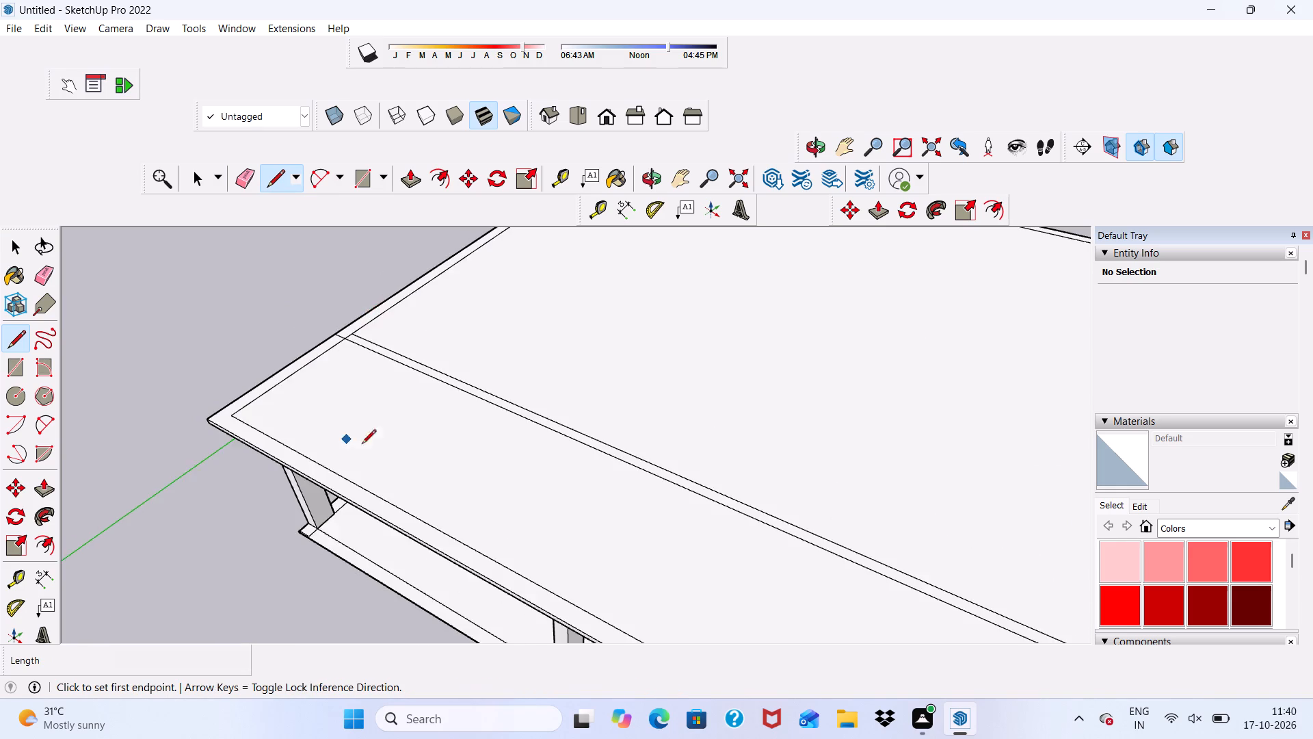
{"action": "scroll", "coordinate": [389, 433], "scroll_direction": "down", "scroll_amount": 8}
{"action": "scroll", "coordinate": [429, 465], "scroll_direction": "up", "scroll_amount": 3}
{"action": "scroll", "coordinate": [425, 448], "scroll_direction": "down", "scroll_amount": 6}
{"action": "scroll", "coordinate": [680, 598], "scroll_direction": "up", "scroll_amount": 6}
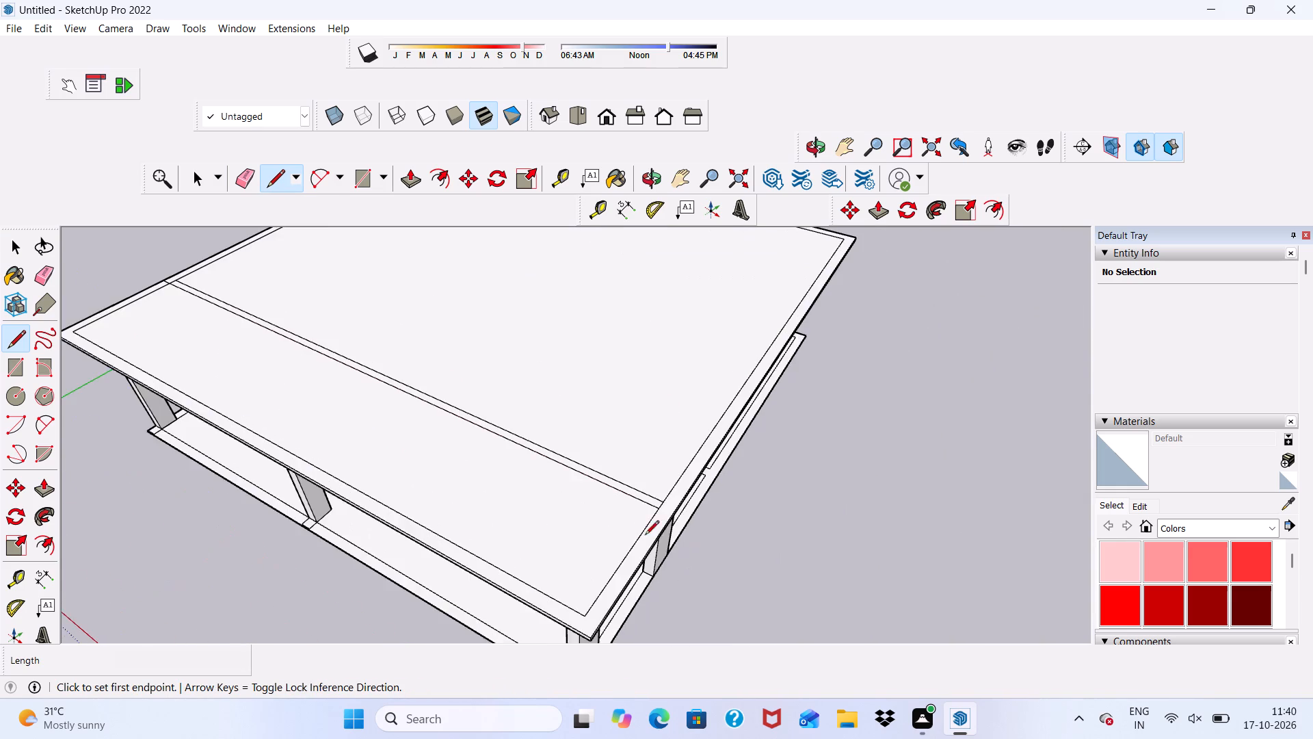
{"action": "scroll", "coordinate": [596, 467], "scroll_direction": "down", "scroll_amount": 6}
{"action": "scroll", "coordinate": [613, 578], "scroll_direction": "up", "scroll_amount": 7}
{"action": "scroll", "coordinate": [646, 426], "scroll_direction": "up", "scroll_amount": 10}
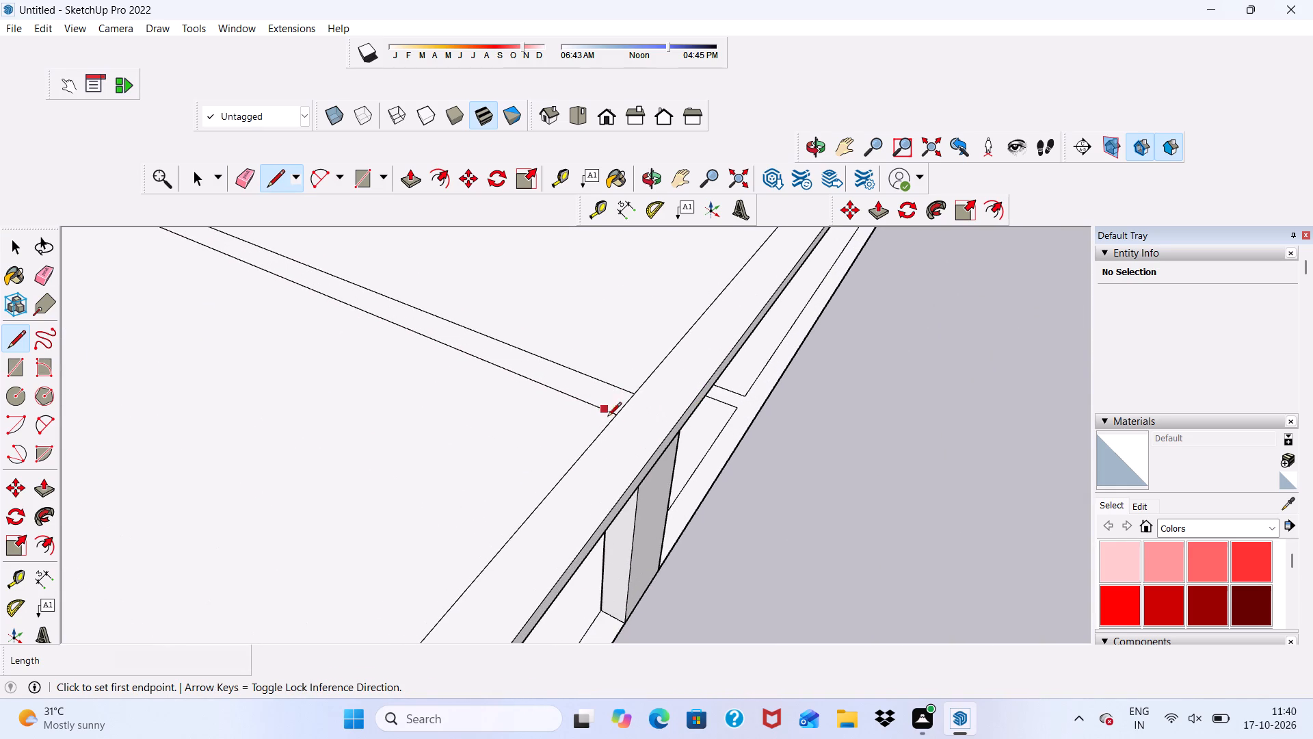
{"action": "left_click", "coordinate": [614, 419]}
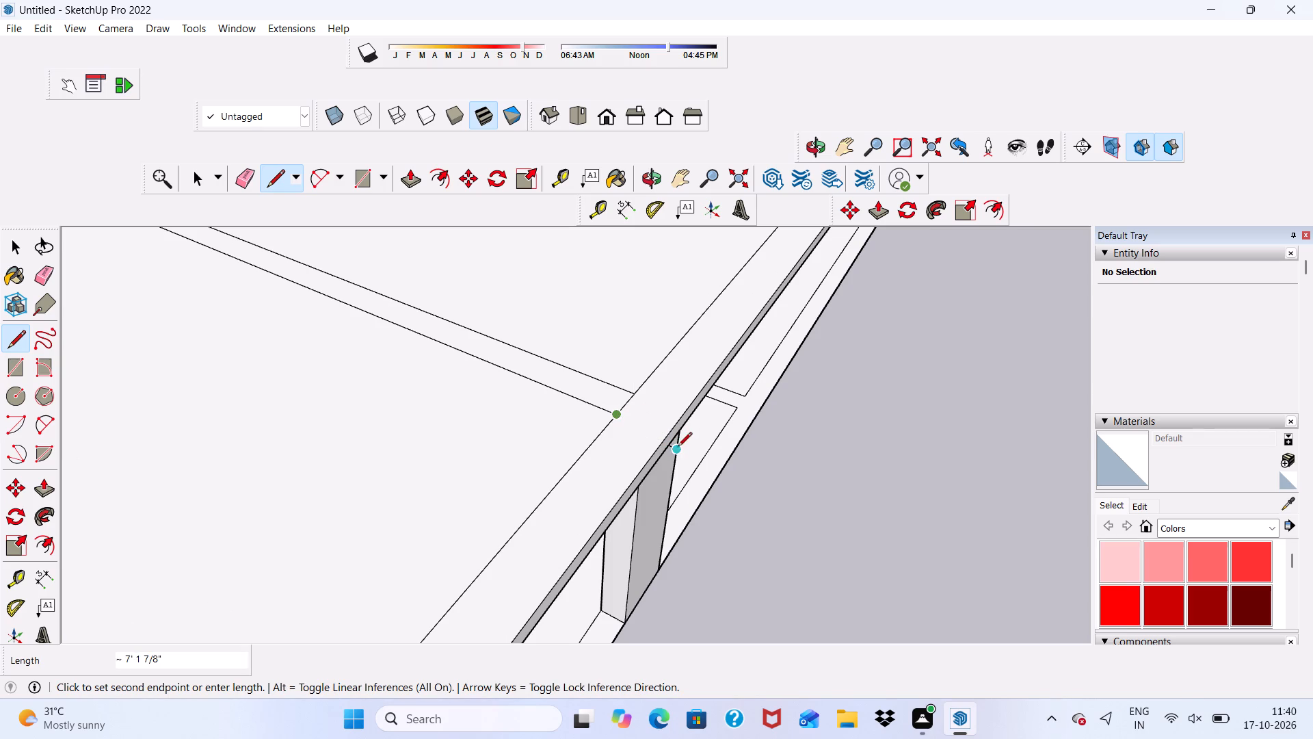
{"action": "left_click", "coordinate": [667, 439]}
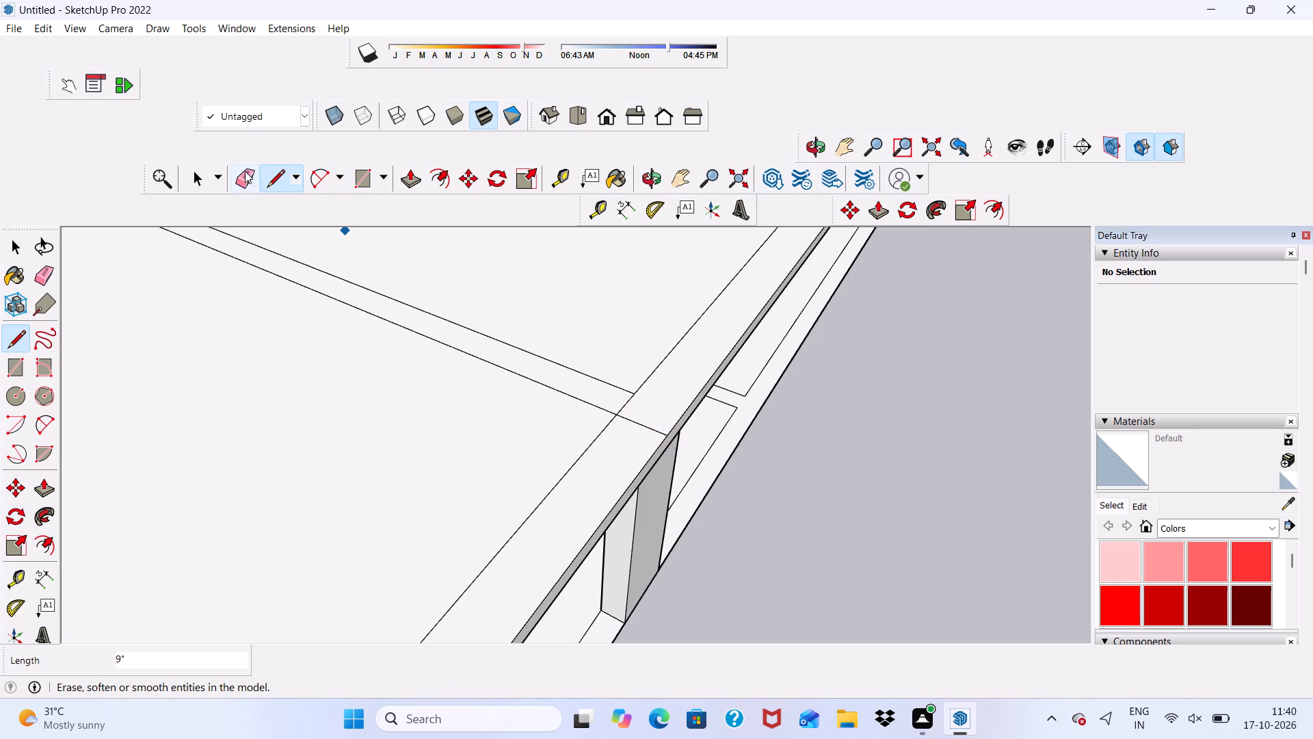
Erase the short offset-line segments between the strip's two lines at both ends, joining the strip to the rear border.
{"action": "left_click", "coordinate": [245, 171]}
{"action": "scroll", "coordinate": [649, 368], "scroll_direction": "up", "scroll_amount": 4}
{"action": "left_click_drag", "start_coordinate": [618, 422], "coordinate": [604, 414]}
{"action": "scroll", "coordinate": [592, 432], "scroll_direction": "down", "scroll_amount": 2}
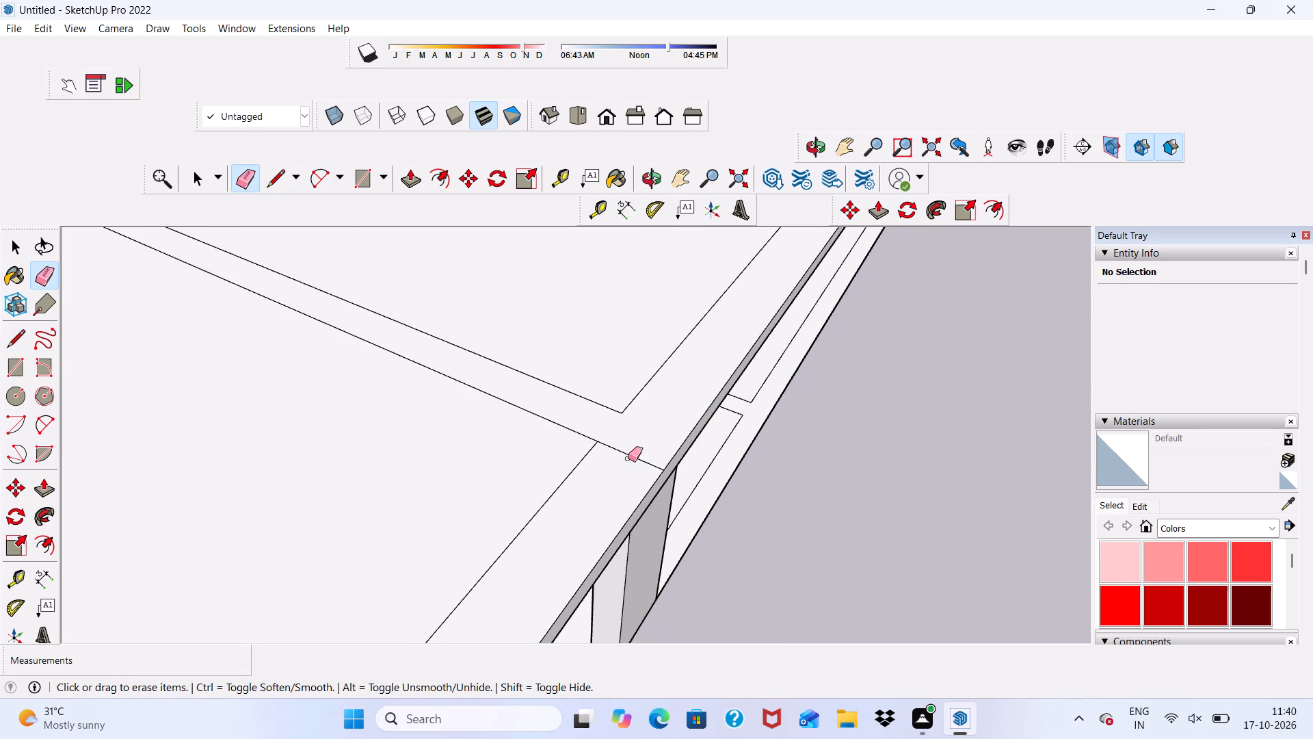
{"action": "scroll", "coordinate": [628, 458], "scroll_direction": "down", "scroll_amount": 19}
{"action": "scroll", "coordinate": [398, 283], "scroll_direction": "up", "scroll_amount": 12}
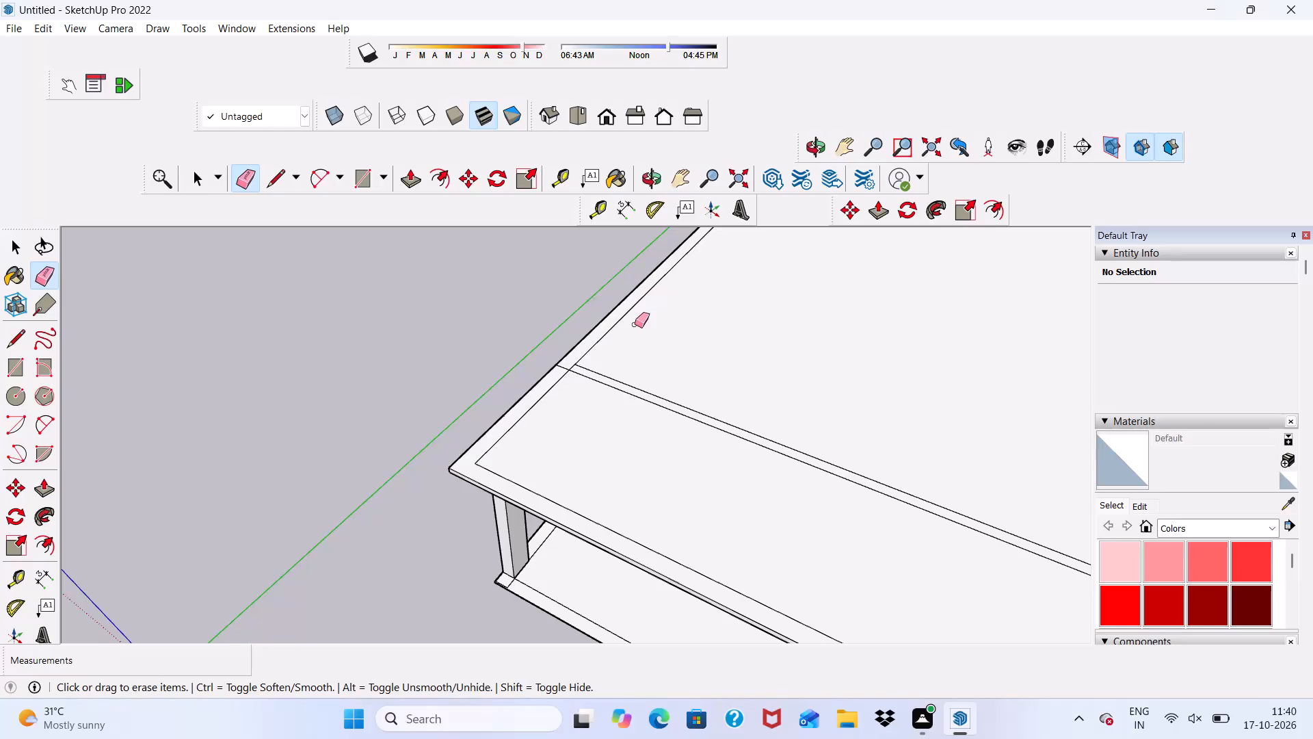
{"action": "scroll", "coordinate": [631, 400], "scroll_direction": "up", "scroll_amount": 16}
{"action": "left_click_drag", "start_coordinate": [560, 350], "coordinate": [564, 363]}
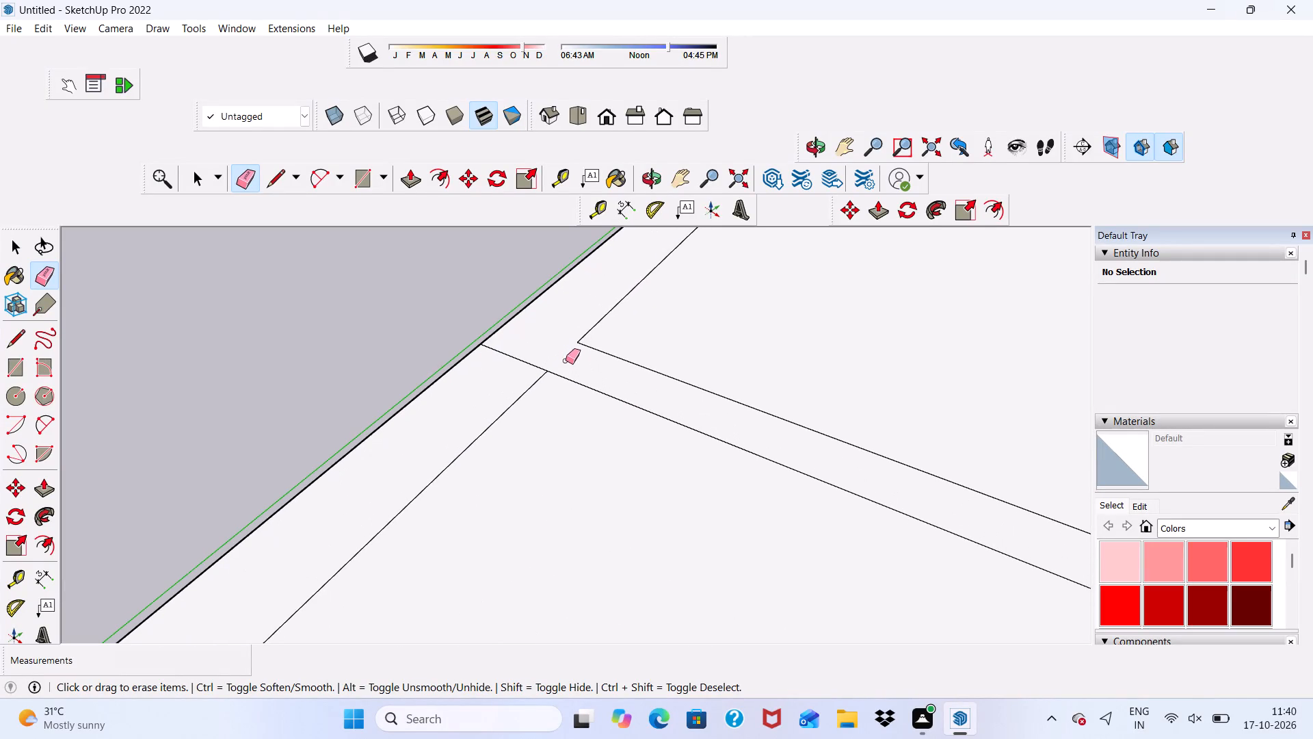
Push/Pull the joined strip and rear border face up 10' to form the upper-floor walls.
{"action": "key", "text": "space"}
{"action": "left_click", "coordinate": [569, 345]}
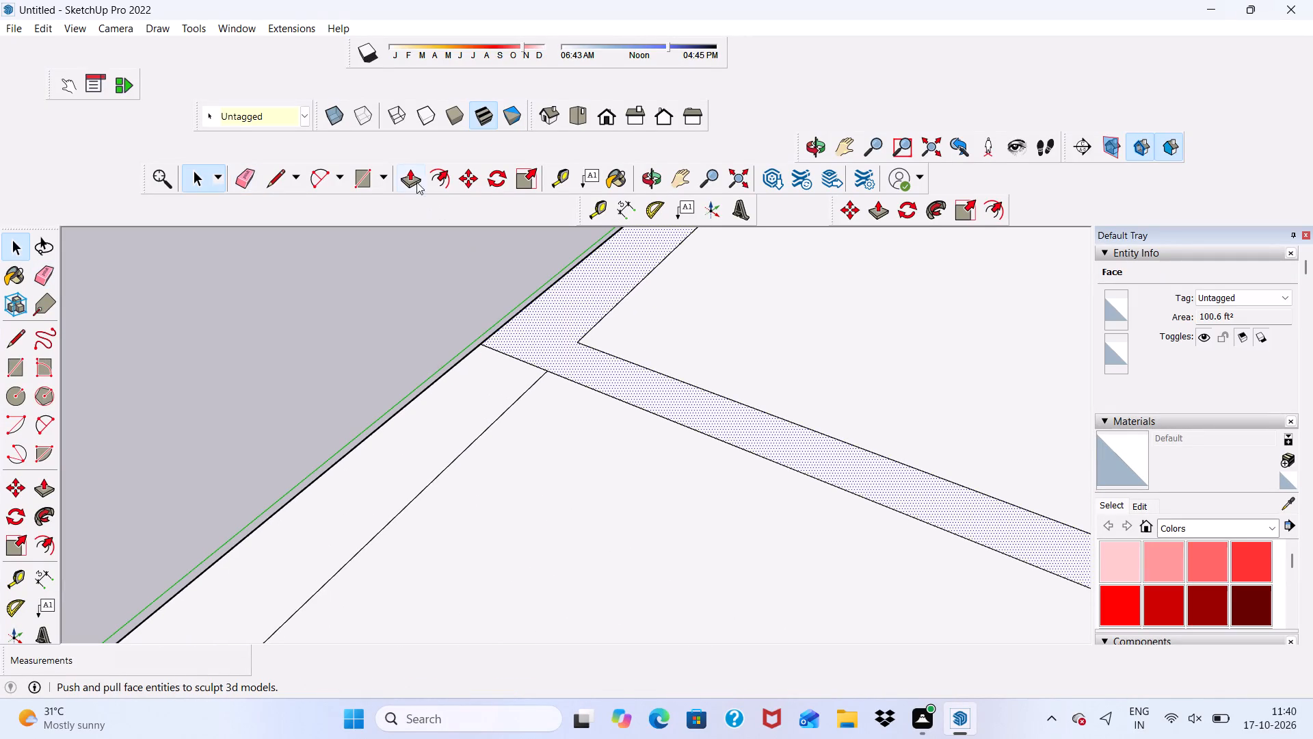
{"action": "left_click", "coordinate": [412, 174]}
{"action": "left_click", "coordinate": [598, 354]}
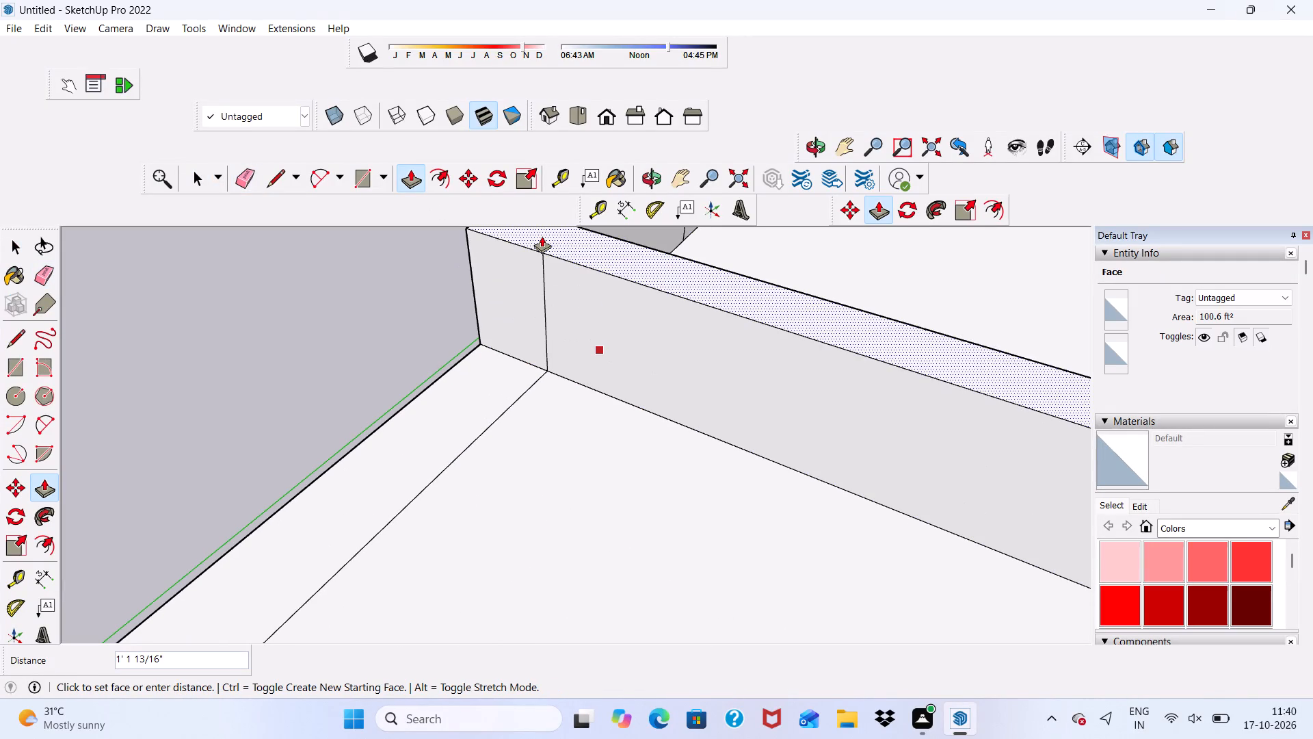
{"action": "type", "text": "10'"}
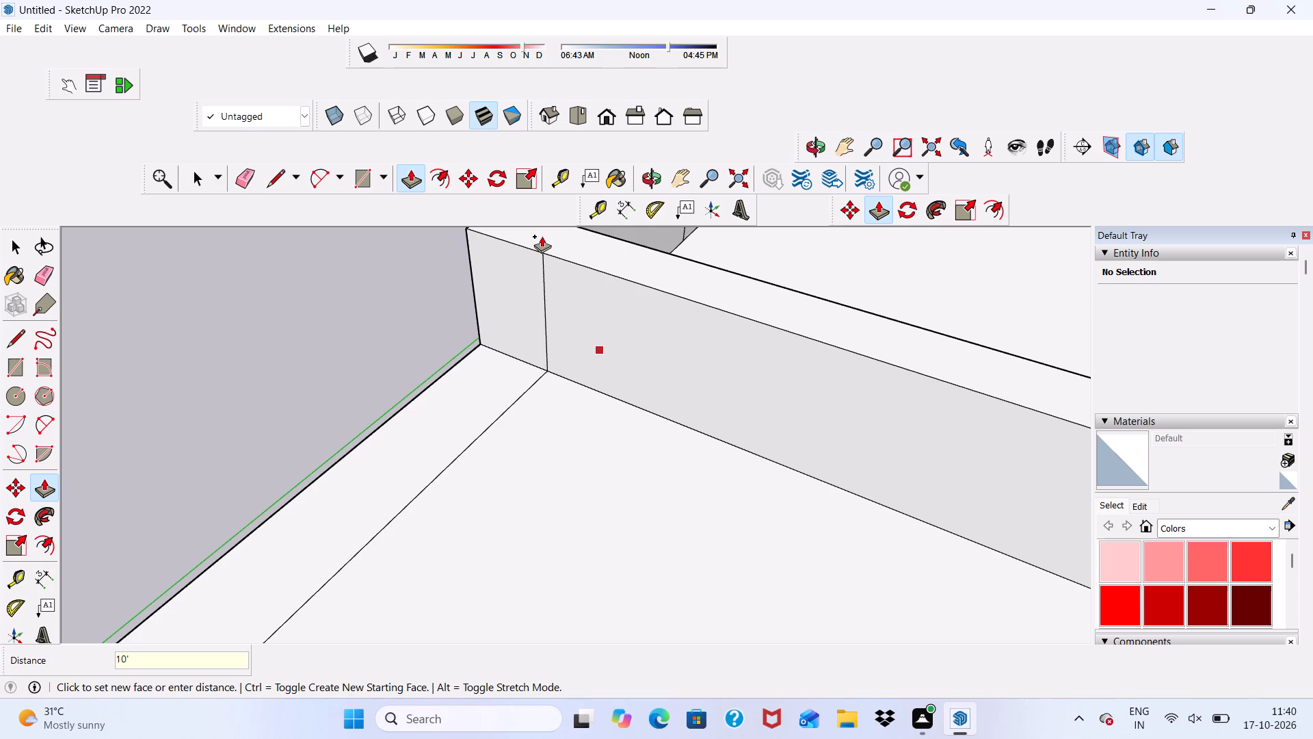
{"action": "key", "text": "Return"}
{"action": "key", "text": "space"}
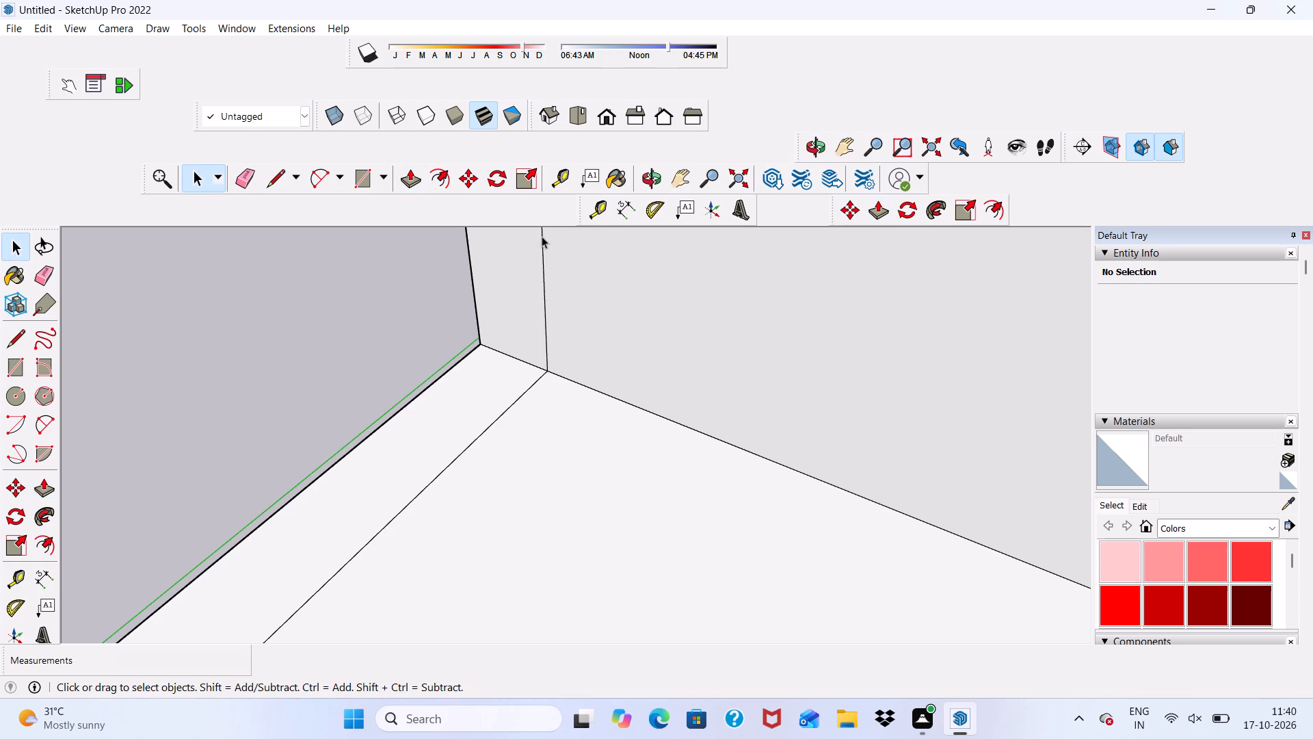
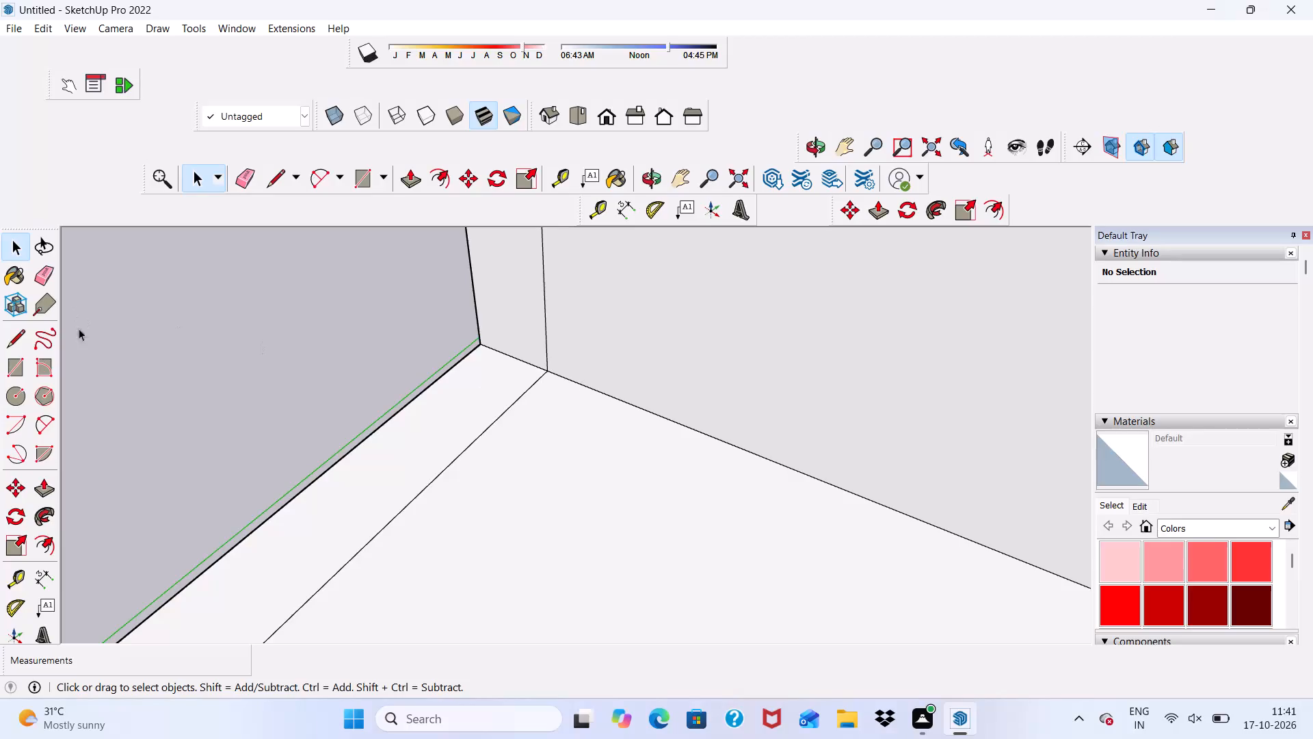
Examine the raised upper-floor walls, front slab strip and open top of the building from several angles.
{"action": "scroll", "coordinate": [249, 505], "scroll_direction": "down", "scroll_amount": 4}
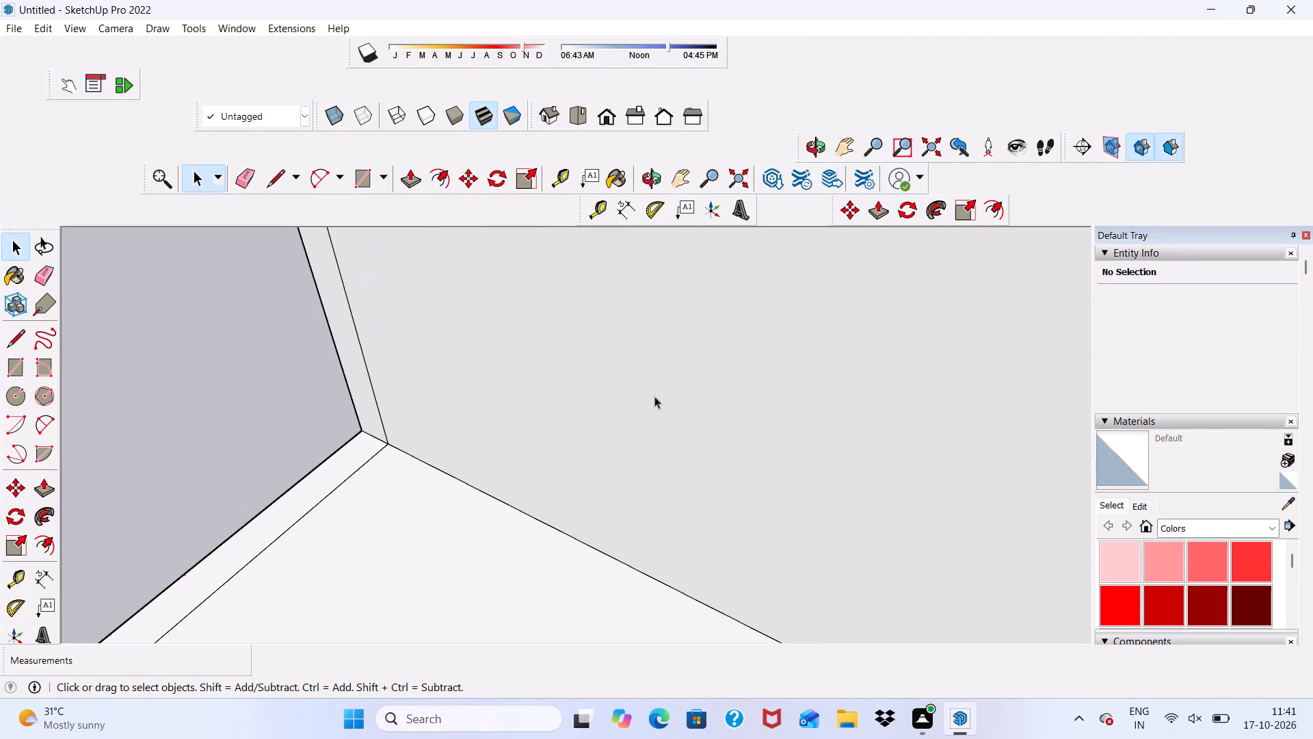
{"action": "scroll", "coordinate": [654, 396], "scroll_direction": "down", "scroll_amount": 5}
{"action": "middle_click_drag", "start_coordinate": [436, 391], "coordinate": [690, 326]}
{"action": "scroll", "coordinate": [689, 329], "scroll_direction": "up", "scroll_amount": 1}
{"action": "scroll", "coordinate": [268, 418], "scroll_direction": "down", "scroll_amount": 13}
{"action": "middle_click_drag", "start_coordinate": [793, 491], "coordinate": [726, 406]}
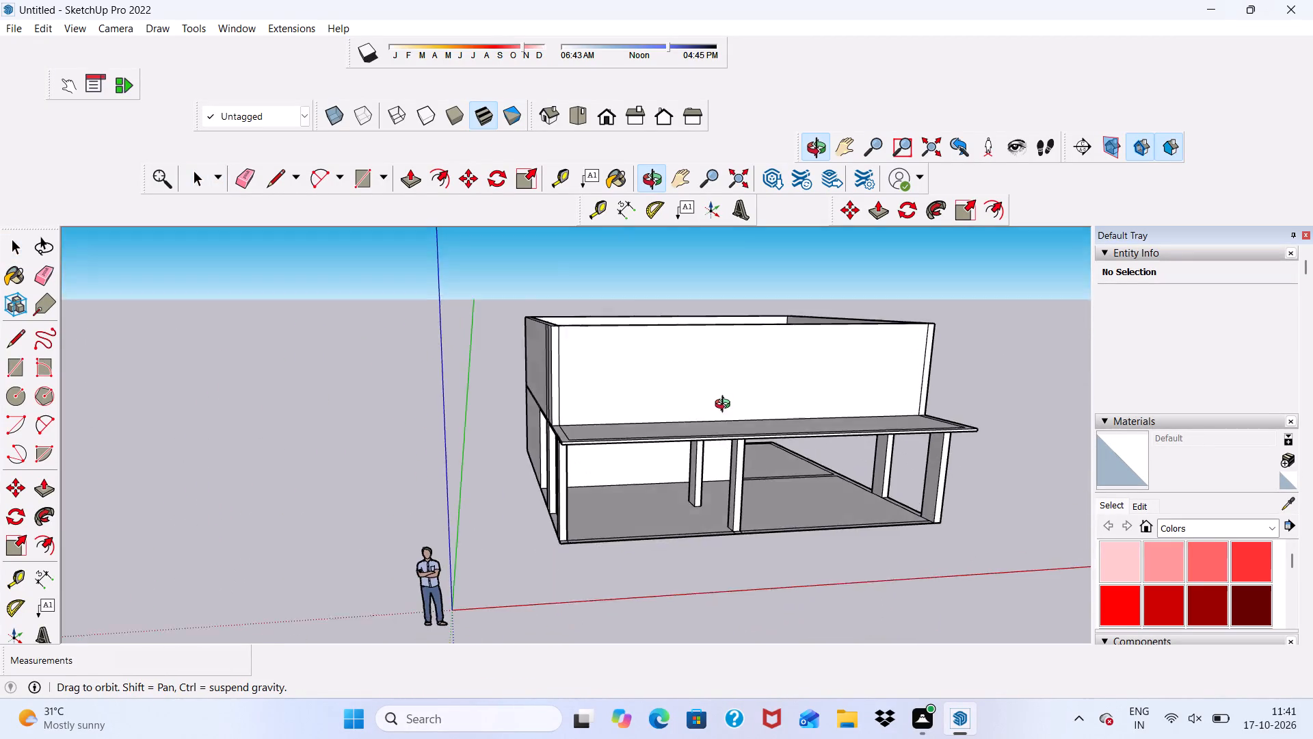
{"action": "middle_click_drag", "start_coordinate": [726, 406], "coordinate": [693, 431]}
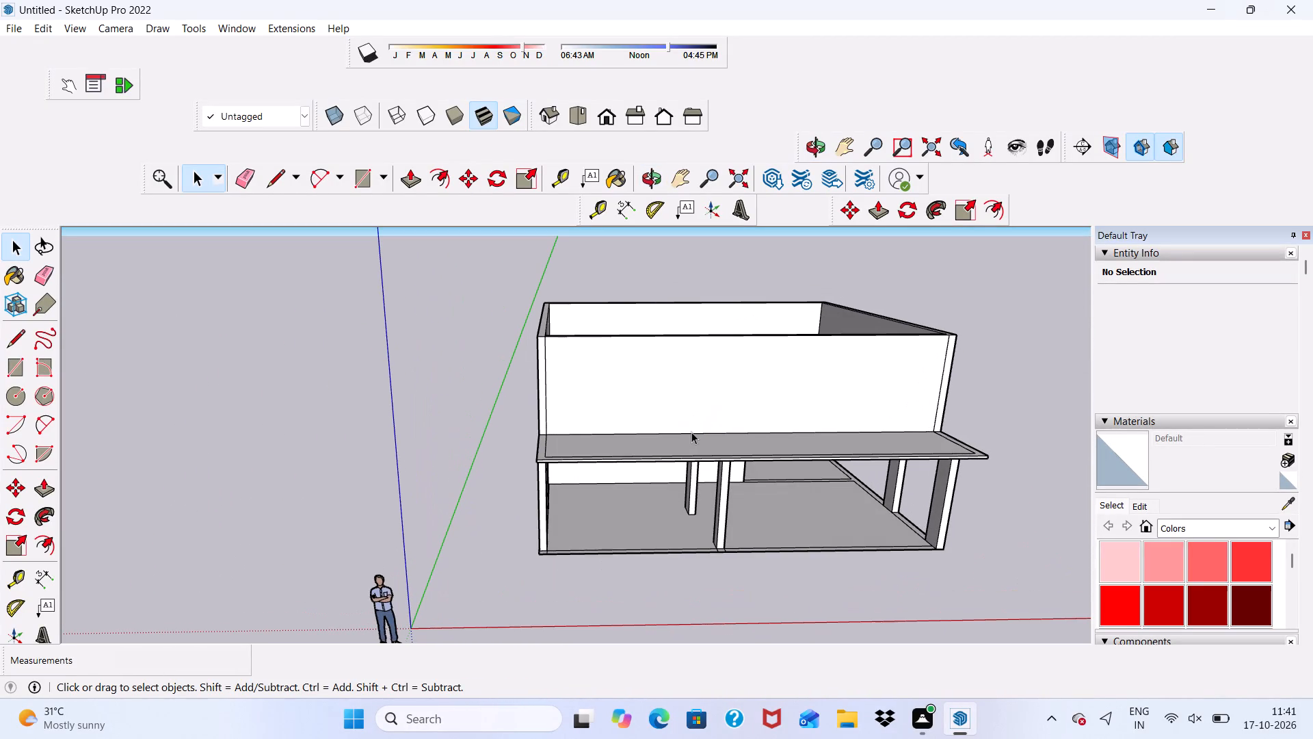
{"action": "scroll", "coordinate": [691, 432], "scroll_direction": "up", "scroll_amount": 1}
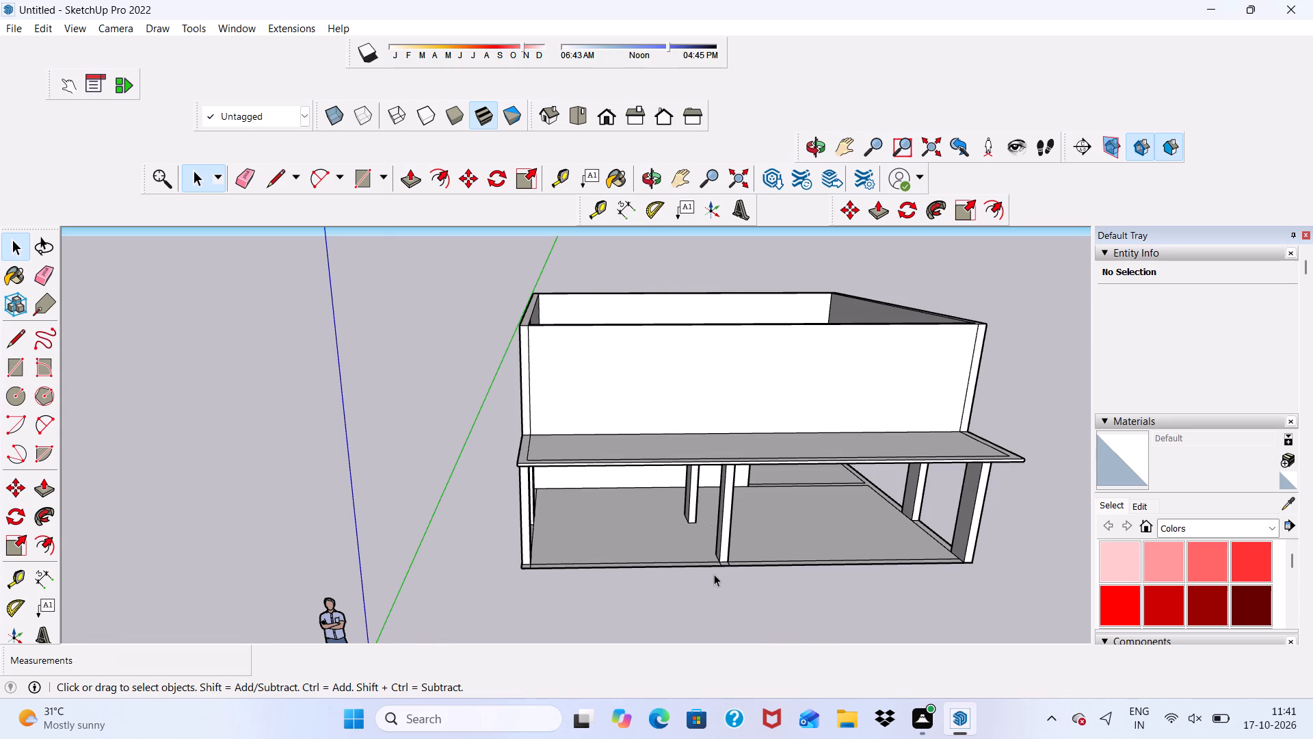
{"action": "scroll", "coordinate": [715, 579], "scroll_direction": "up", "scroll_amount": 4}
{"action": "scroll", "coordinate": [710, 571], "scroll_direction": "down", "scroll_amount": 11}
{"action": "middle_click_drag", "start_coordinate": [665, 510], "coordinate": [611, 603]}
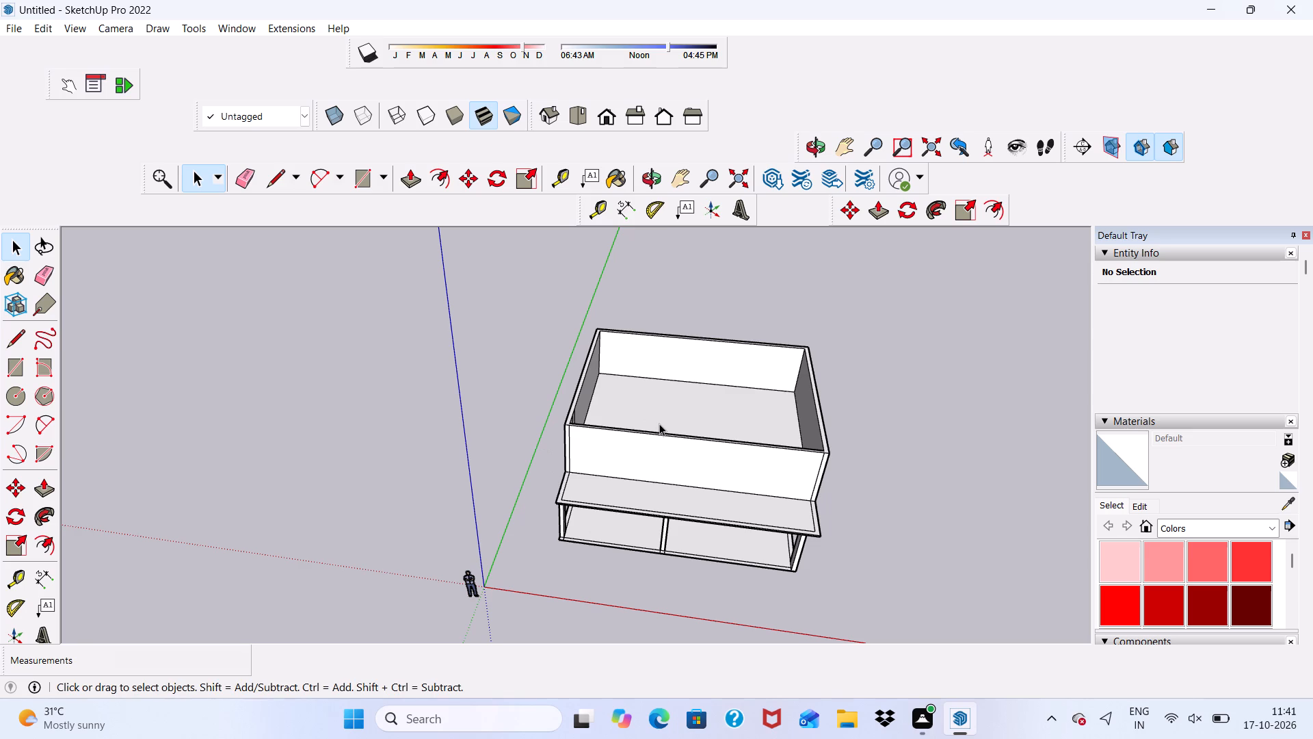
{"action": "left_click", "coordinate": [355, 180]}
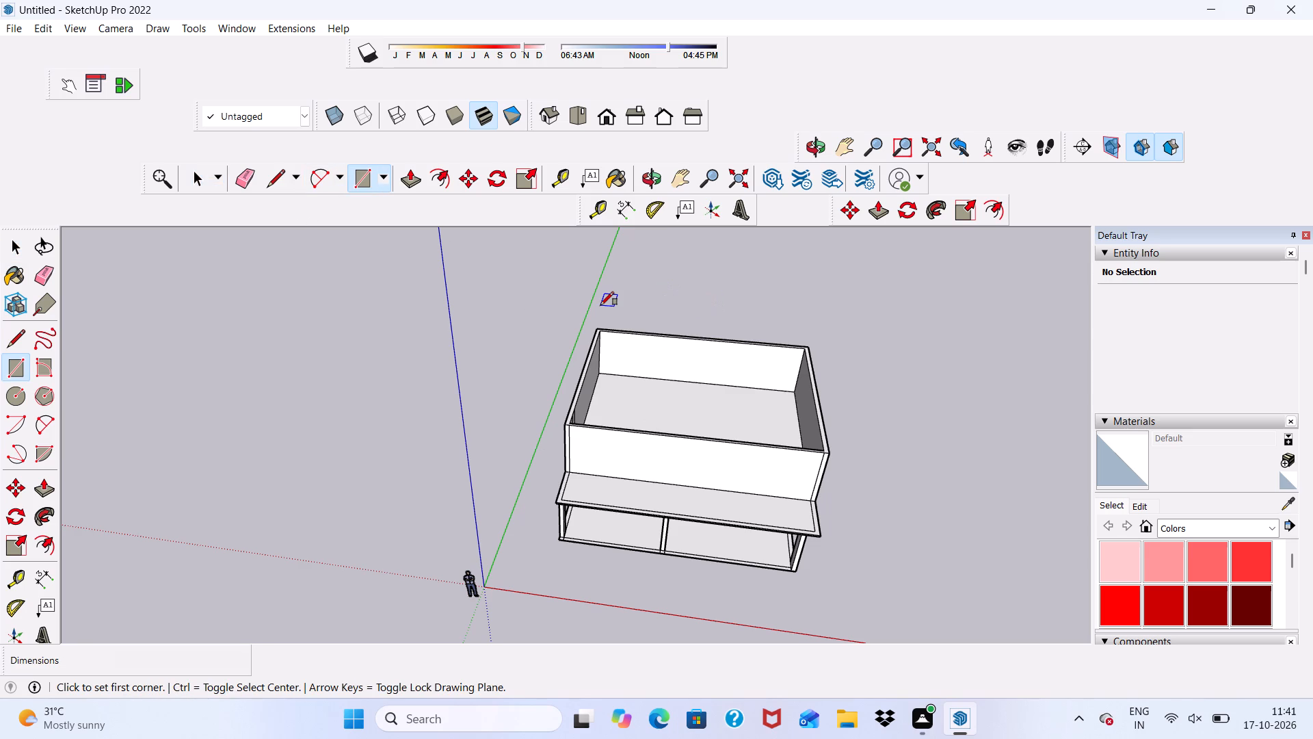
{"action": "key", "text": "space"}
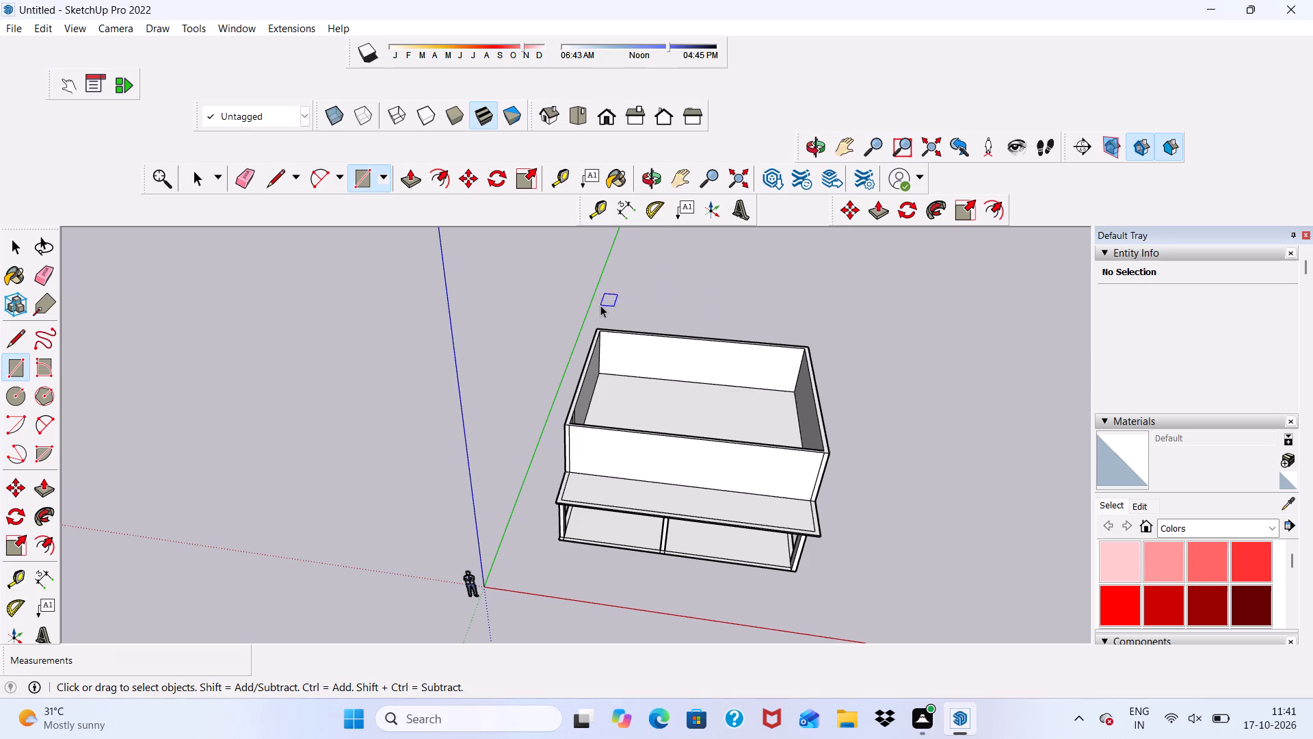
{"action": "scroll", "coordinate": [600, 305], "scroll_direction": "up", "scroll_amount": 8}
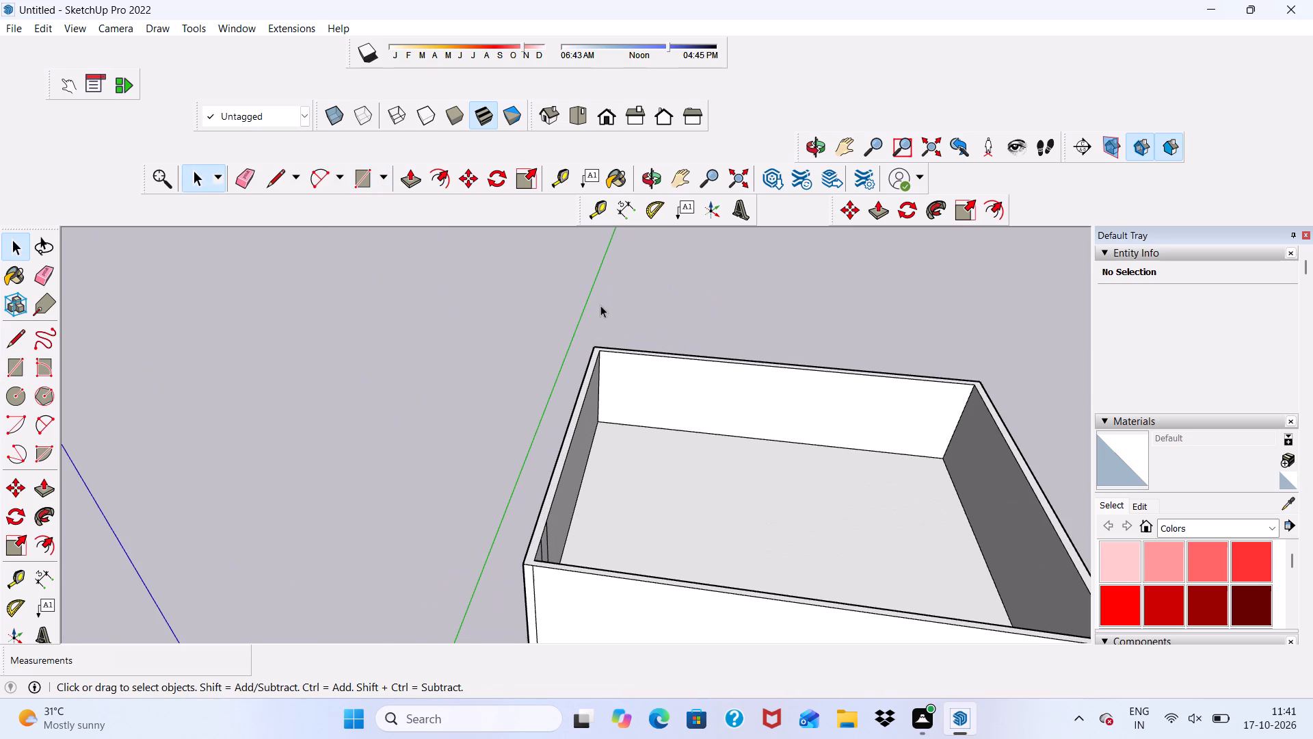
{"action": "scroll", "coordinate": [600, 307], "scroll_direction": "down", "scroll_amount": 9}
{"action": "middle_click_drag", "start_coordinate": [607, 338], "coordinate": [636, 174]}
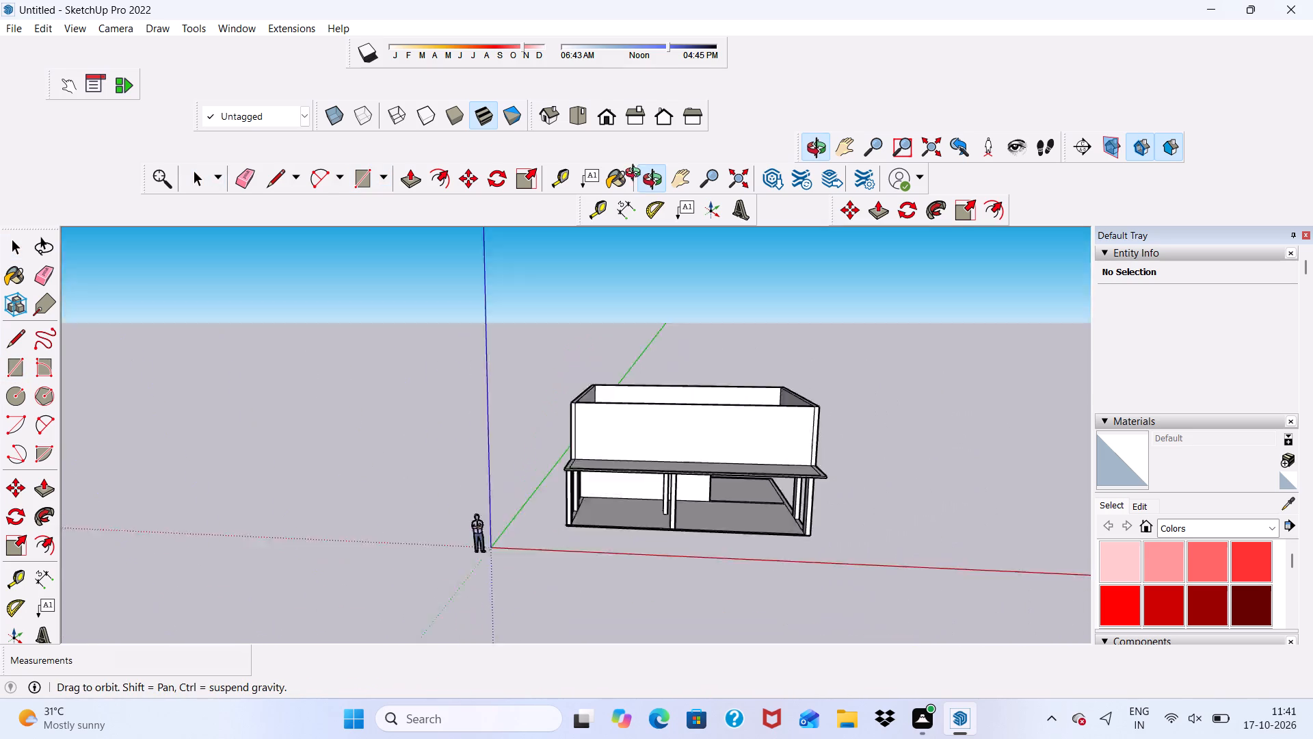
{"action": "middle_click_drag", "start_coordinate": [636, 174], "coordinate": [654, 204]}
{"action": "middle_click_drag", "start_coordinate": [680, 348], "coordinate": [688, 317]}
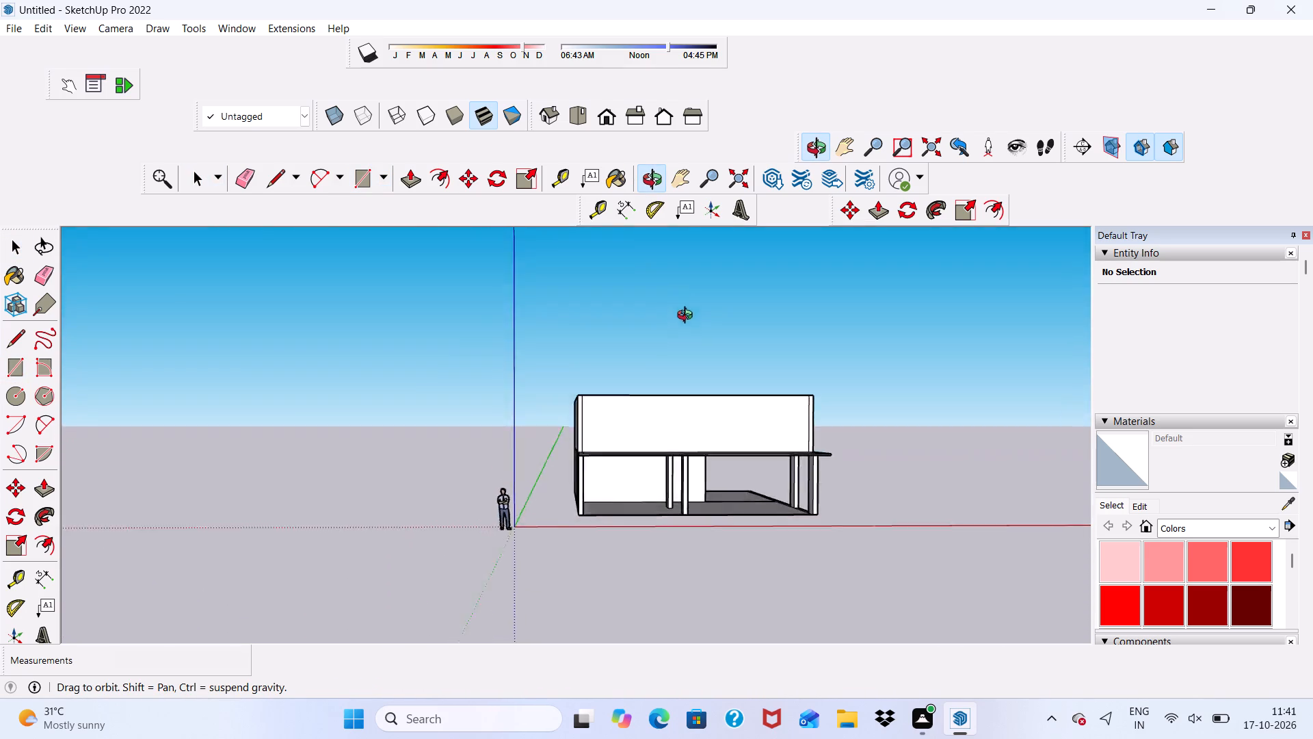
{"action": "middle_click_drag", "start_coordinate": [688, 317], "coordinate": [708, 428]}
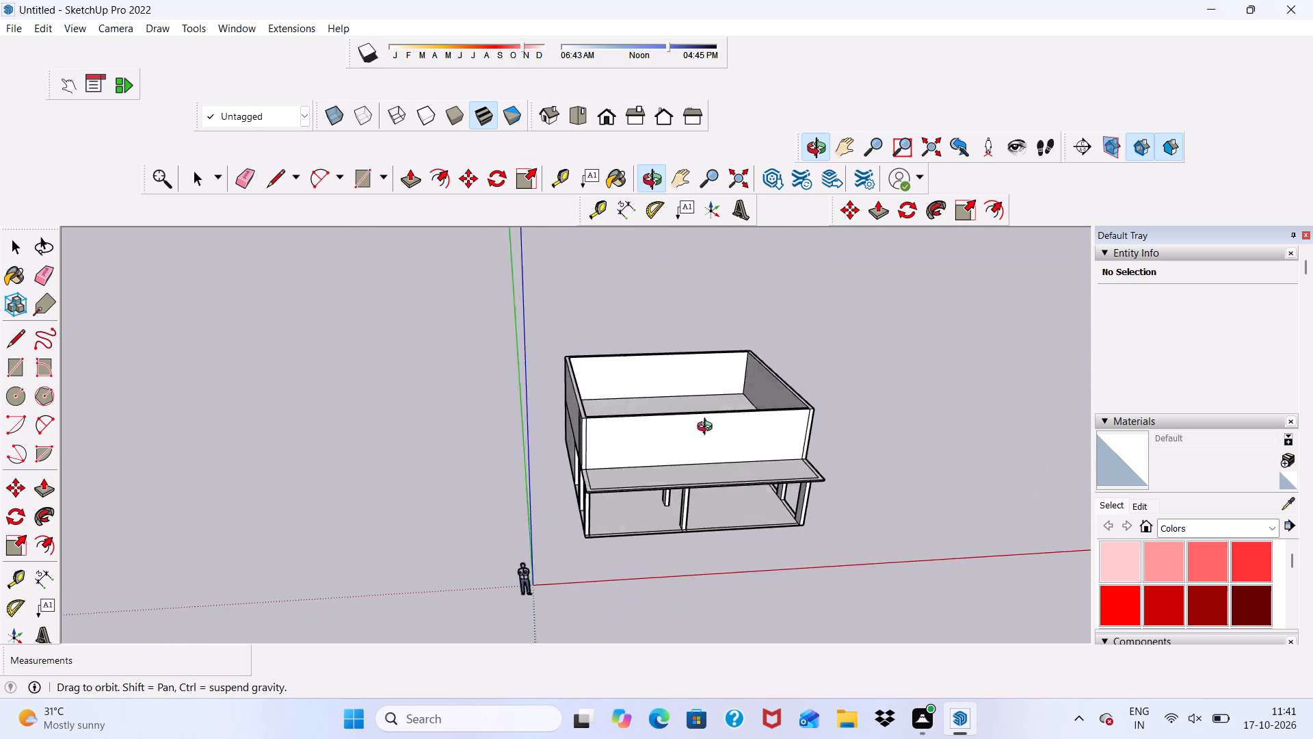
{"action": "middle_click_drag", "start_coordinate": [708, 428], "coordinate": [661, 480]}
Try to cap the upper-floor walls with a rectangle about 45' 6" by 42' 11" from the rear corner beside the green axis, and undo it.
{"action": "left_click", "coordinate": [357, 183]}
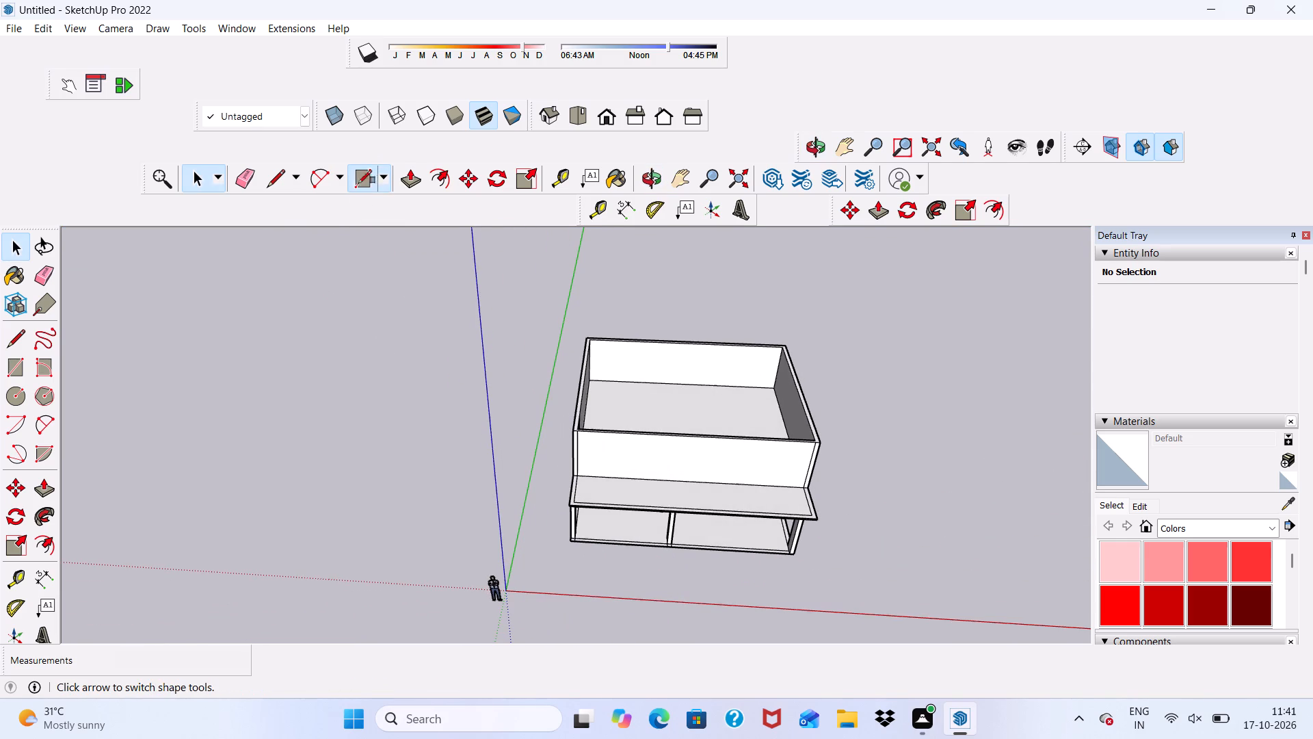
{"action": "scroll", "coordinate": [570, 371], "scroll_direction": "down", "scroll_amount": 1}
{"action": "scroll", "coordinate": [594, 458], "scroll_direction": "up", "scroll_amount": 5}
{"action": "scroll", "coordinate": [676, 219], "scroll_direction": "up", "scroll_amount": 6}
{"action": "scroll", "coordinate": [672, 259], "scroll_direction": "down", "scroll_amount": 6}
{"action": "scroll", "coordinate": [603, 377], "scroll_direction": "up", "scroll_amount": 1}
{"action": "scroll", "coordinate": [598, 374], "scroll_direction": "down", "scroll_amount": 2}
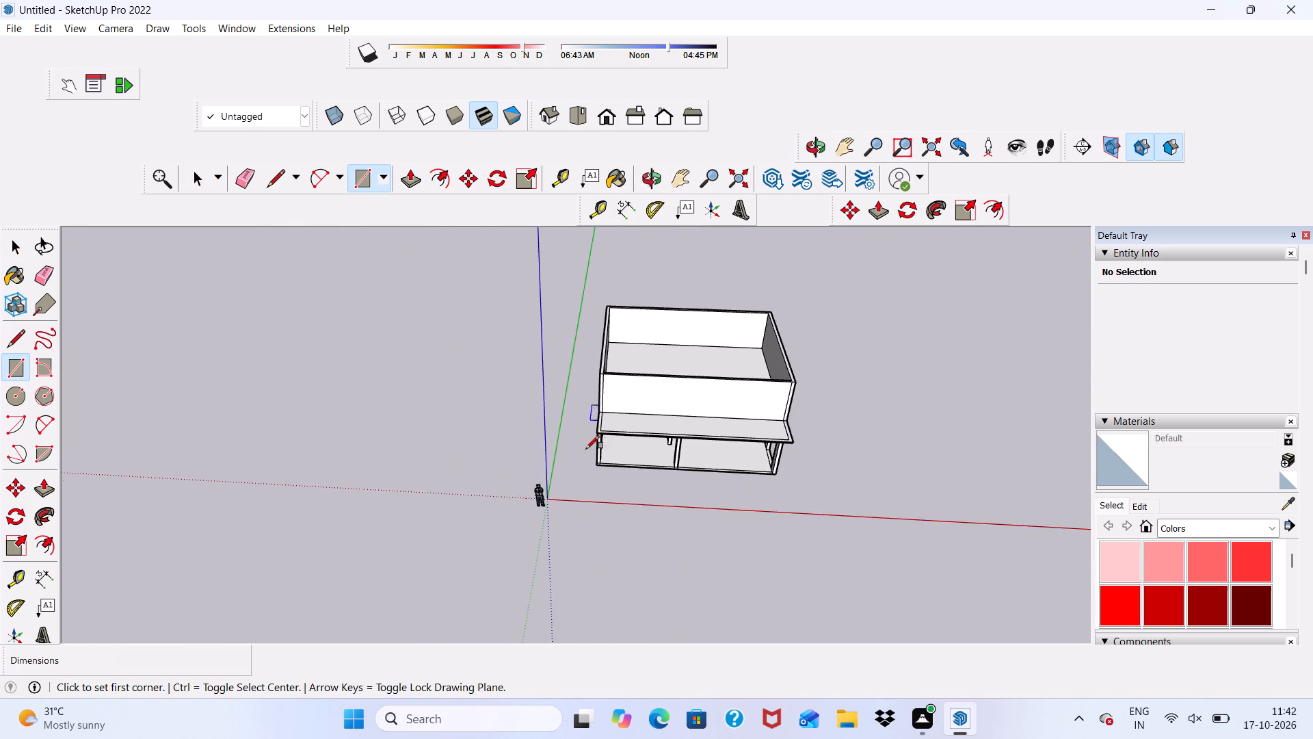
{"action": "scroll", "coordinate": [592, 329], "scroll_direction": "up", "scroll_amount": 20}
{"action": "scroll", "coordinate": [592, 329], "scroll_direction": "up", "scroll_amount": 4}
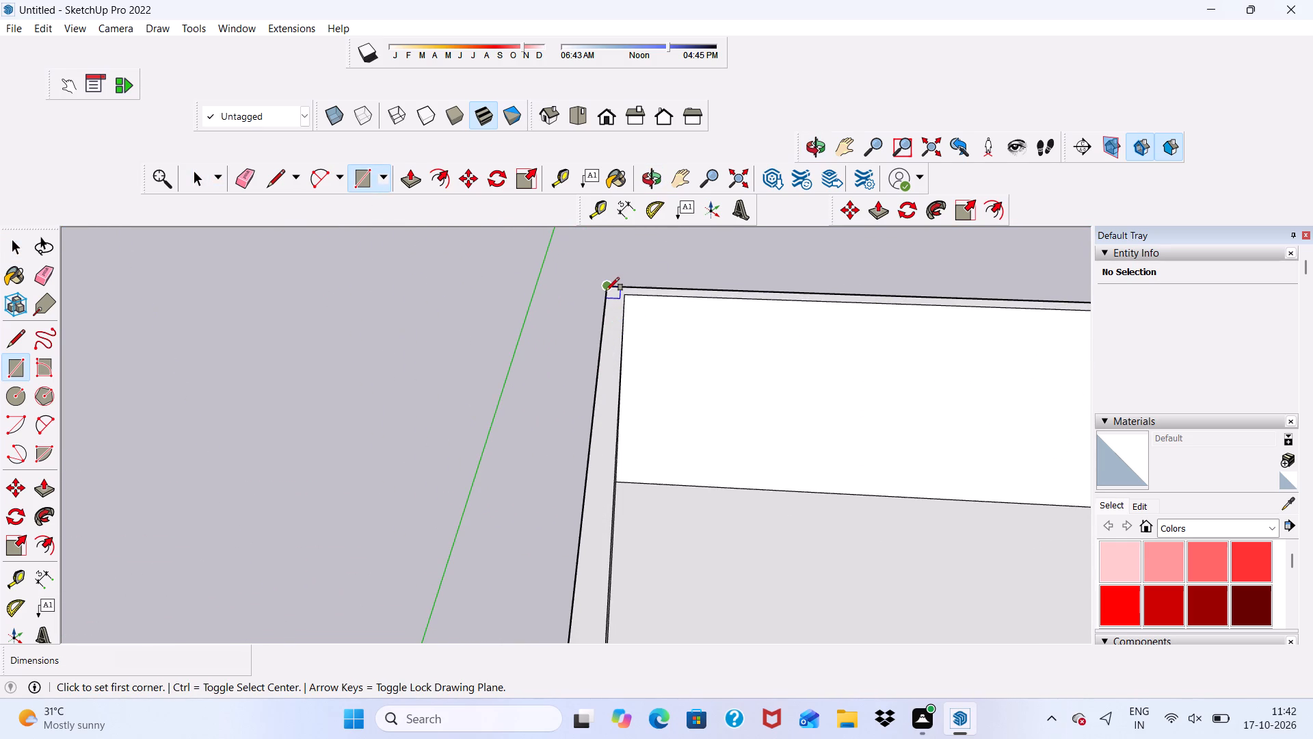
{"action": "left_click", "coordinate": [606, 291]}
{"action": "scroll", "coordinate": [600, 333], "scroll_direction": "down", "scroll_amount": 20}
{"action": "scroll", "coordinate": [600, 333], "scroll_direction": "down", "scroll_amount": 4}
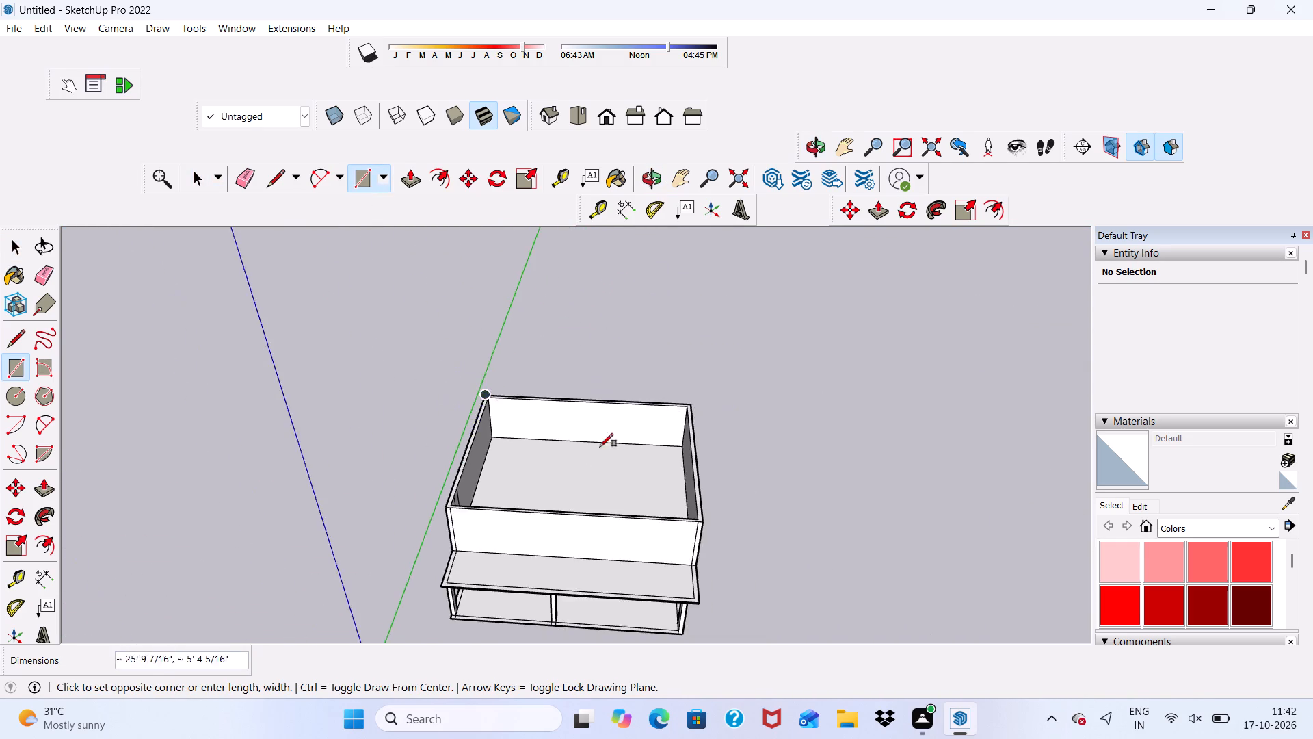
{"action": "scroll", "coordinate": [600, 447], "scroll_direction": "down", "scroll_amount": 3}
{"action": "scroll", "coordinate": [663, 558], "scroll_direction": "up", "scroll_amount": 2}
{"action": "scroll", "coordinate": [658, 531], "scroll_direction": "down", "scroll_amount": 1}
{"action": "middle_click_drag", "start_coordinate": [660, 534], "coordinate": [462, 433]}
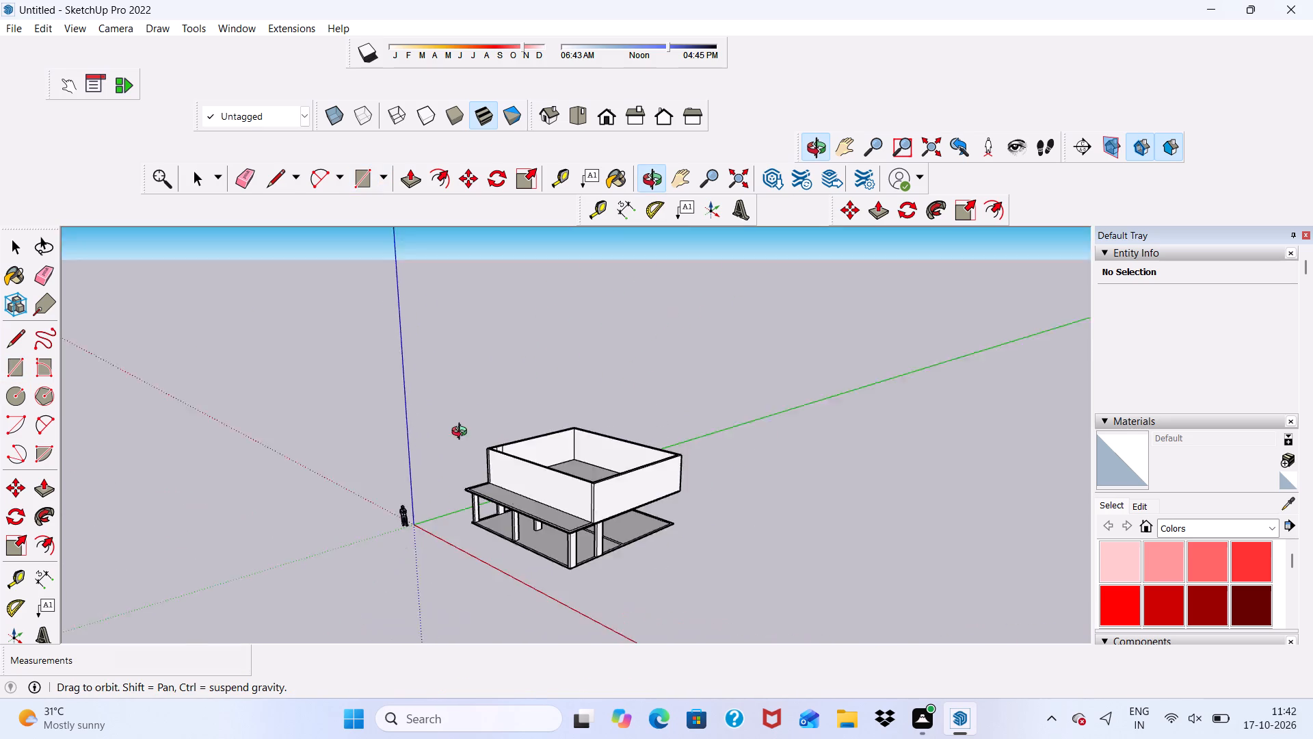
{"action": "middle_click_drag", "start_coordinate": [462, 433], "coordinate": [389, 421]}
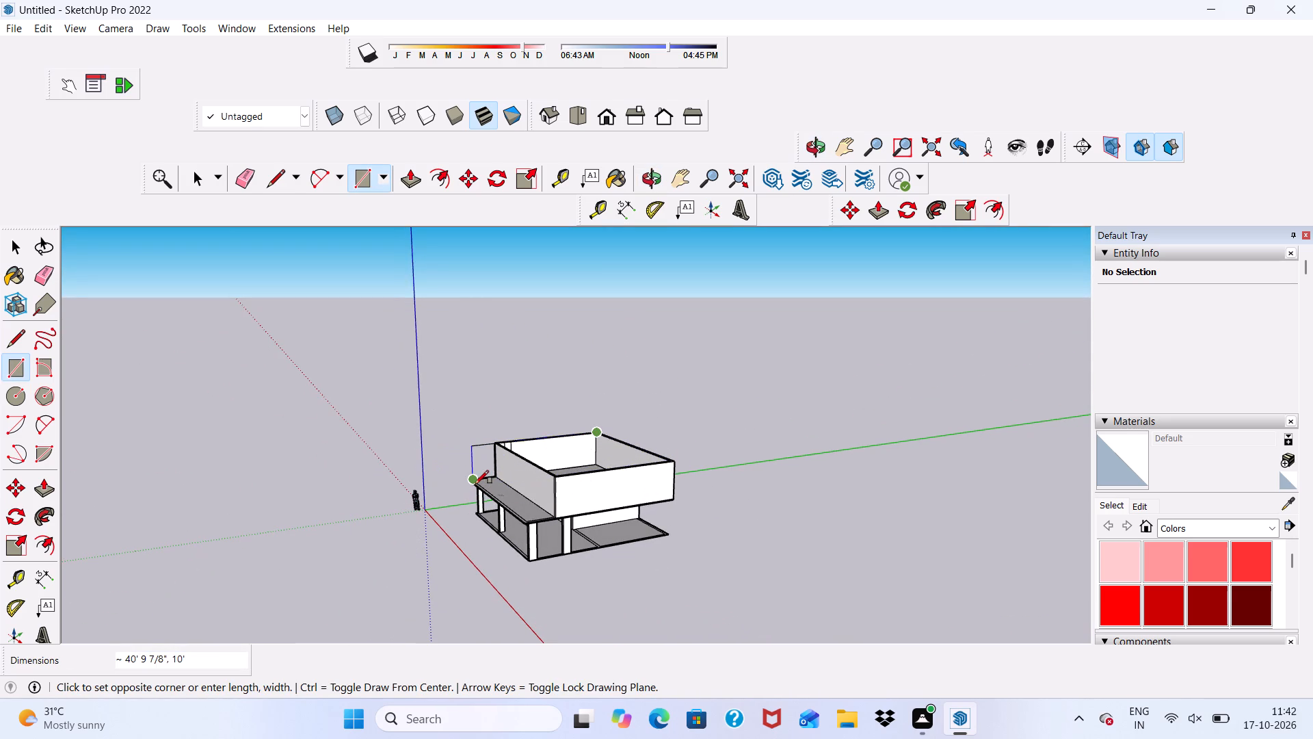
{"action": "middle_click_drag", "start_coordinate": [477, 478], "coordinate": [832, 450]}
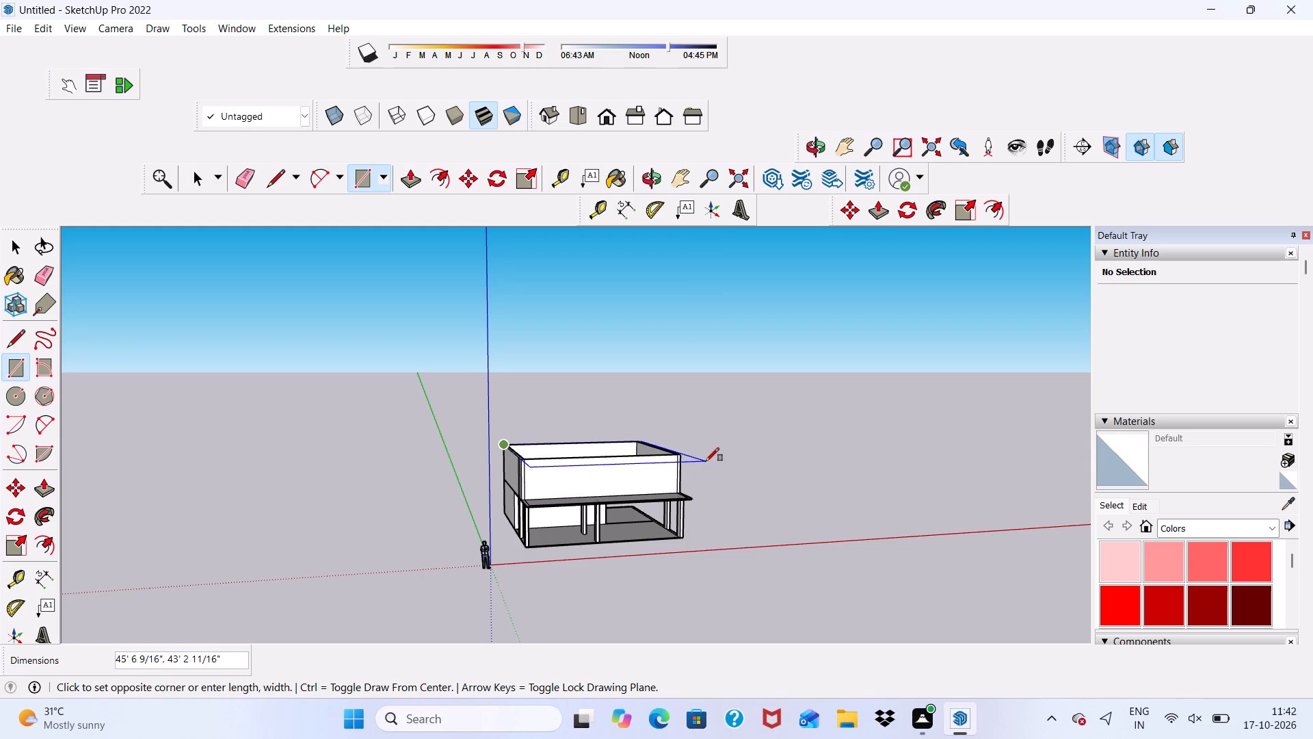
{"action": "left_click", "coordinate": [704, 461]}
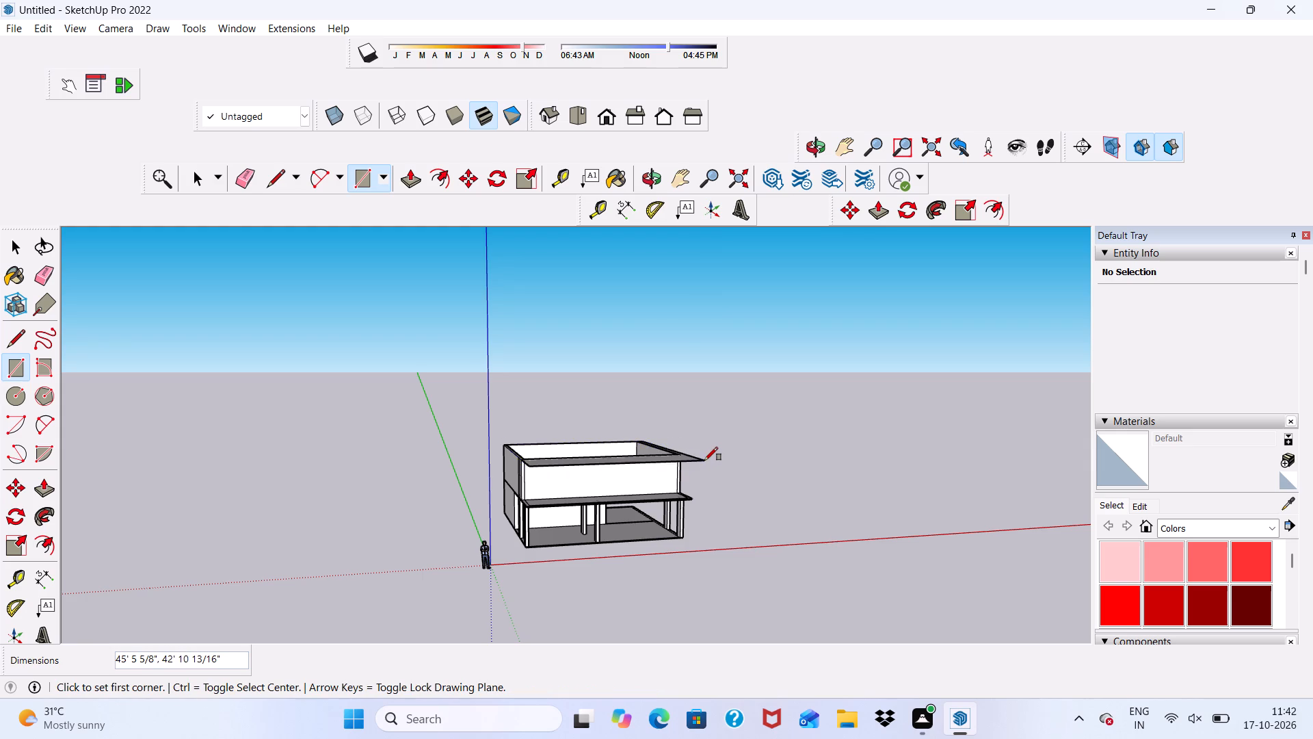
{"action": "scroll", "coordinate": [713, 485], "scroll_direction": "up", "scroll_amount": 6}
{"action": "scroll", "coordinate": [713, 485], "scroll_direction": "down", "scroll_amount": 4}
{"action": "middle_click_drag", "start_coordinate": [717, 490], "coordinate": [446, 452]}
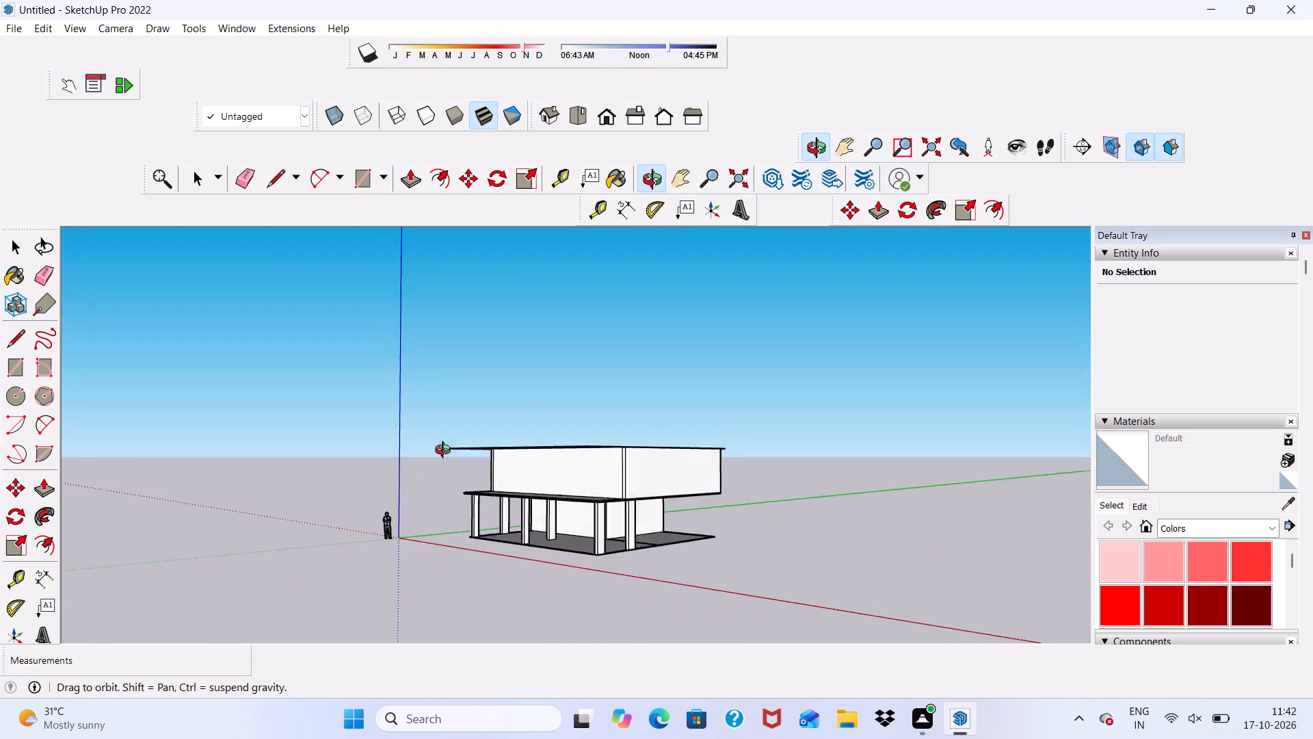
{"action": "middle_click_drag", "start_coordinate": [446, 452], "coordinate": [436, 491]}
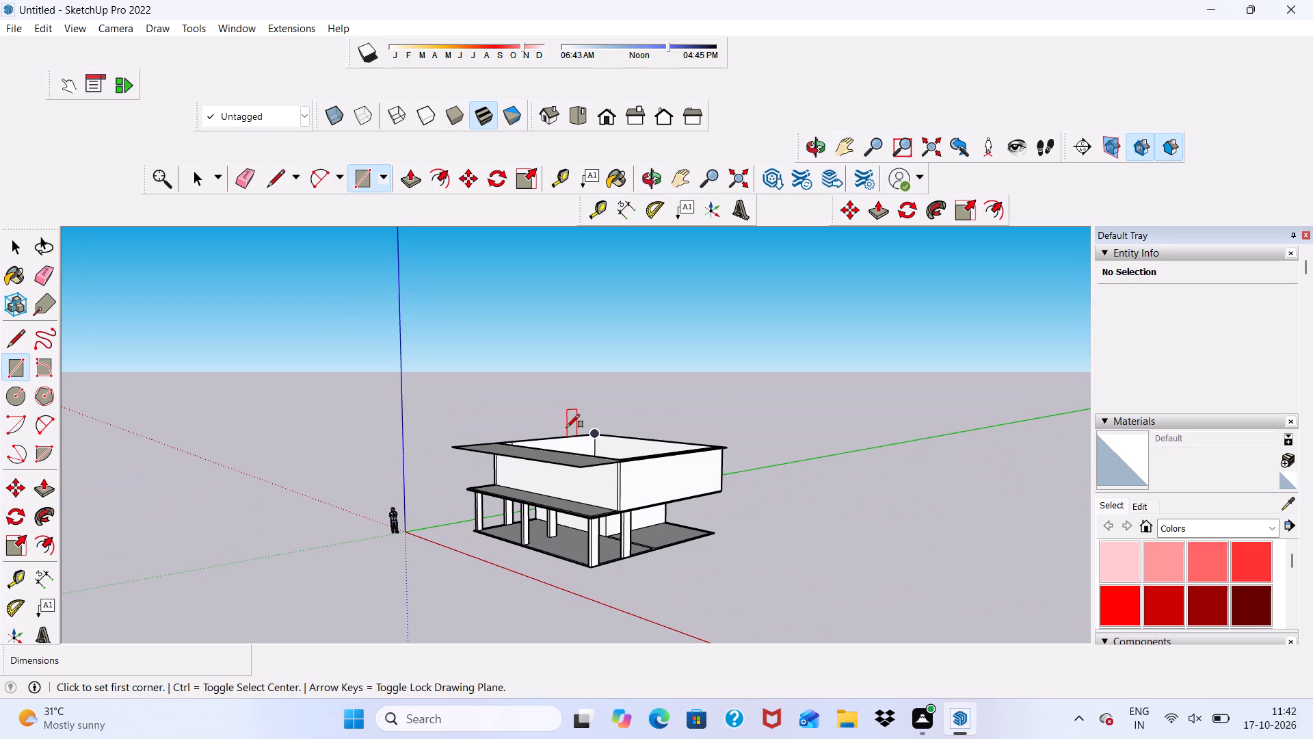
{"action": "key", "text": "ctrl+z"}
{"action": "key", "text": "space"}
Draw a rectangle about 38' 8" by 33' 8" over the upper-floor walls, from the rear corner beside the green axis to the front wall's outer edge.
{"action": "middle_click_drag", "start_coordinate": [504, 432], "coordinate": [731, 670]}
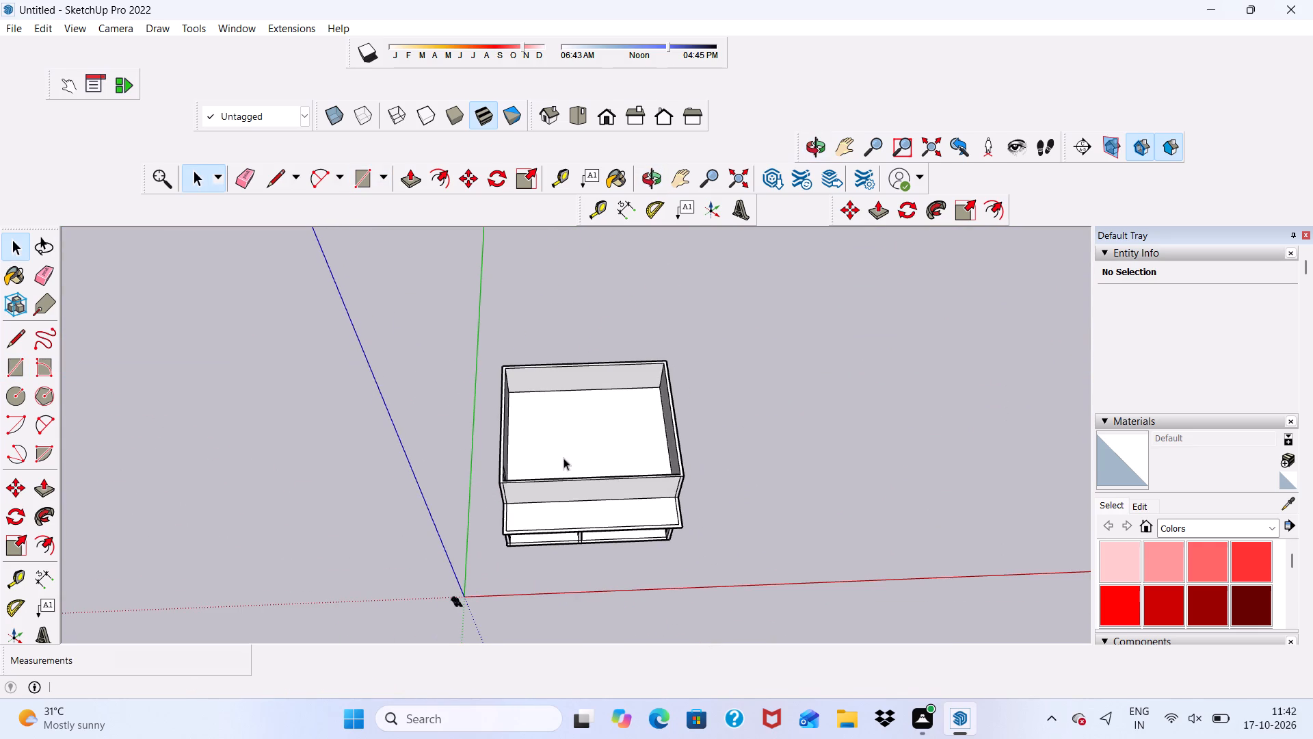
{"action": "left_click", "coordinate": [354, 184]}
{"action": "scroll", "coordinate": [687, 545], "scroll_direction": "up", "scroll_amount": 5}
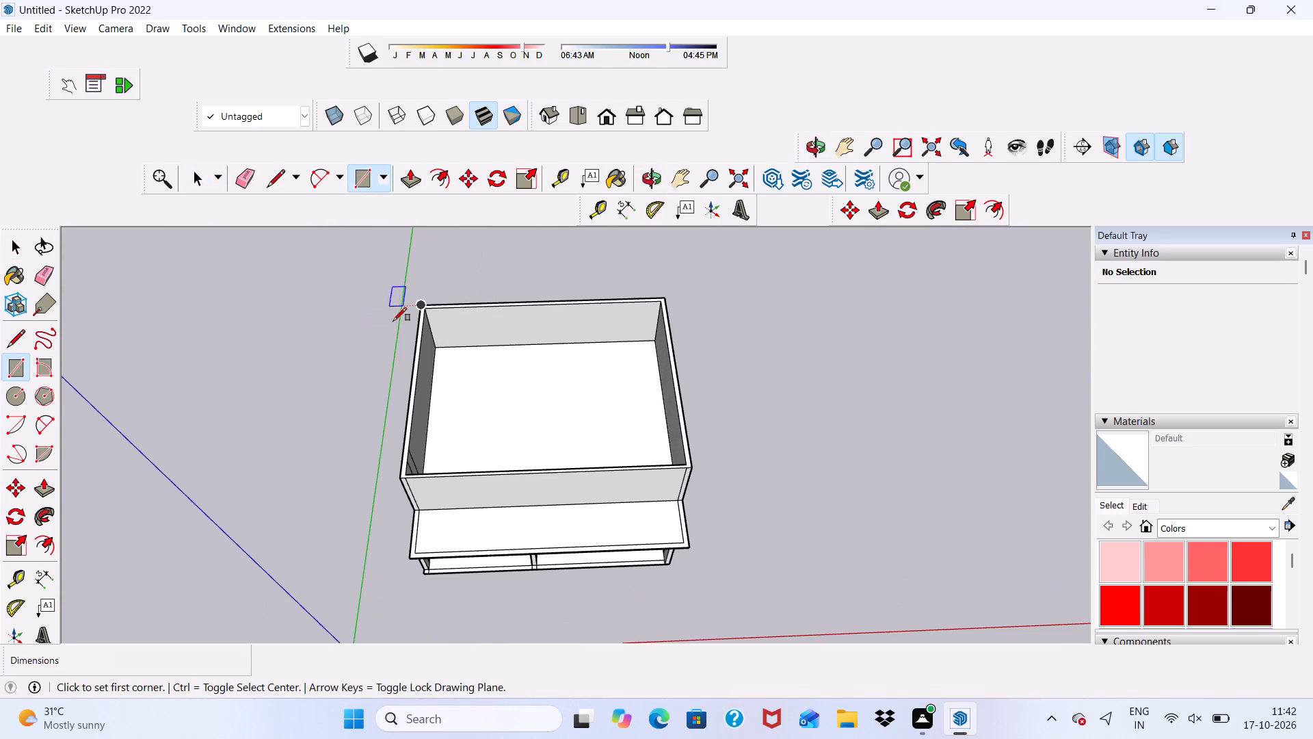
{"action": "left_click", "coordinate": [421, 304]}
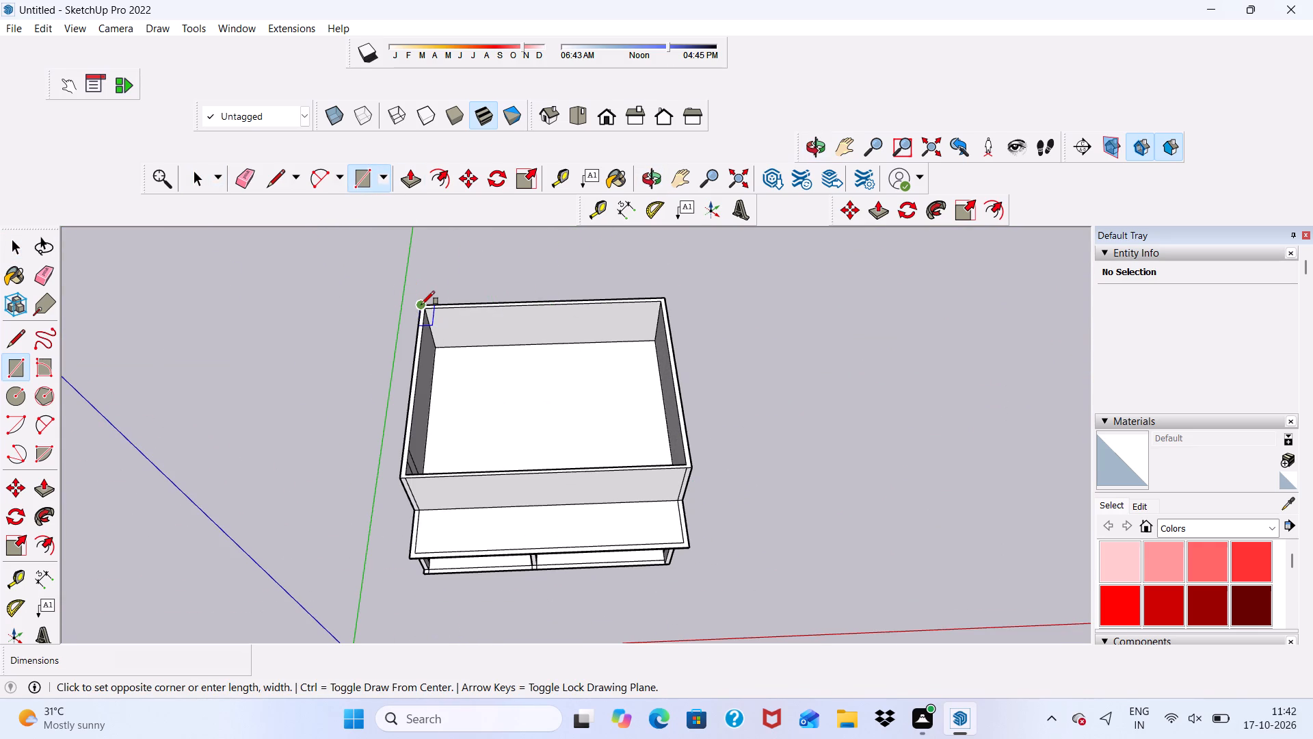
{"action": "left_click", "coordinate": [672, 467]}
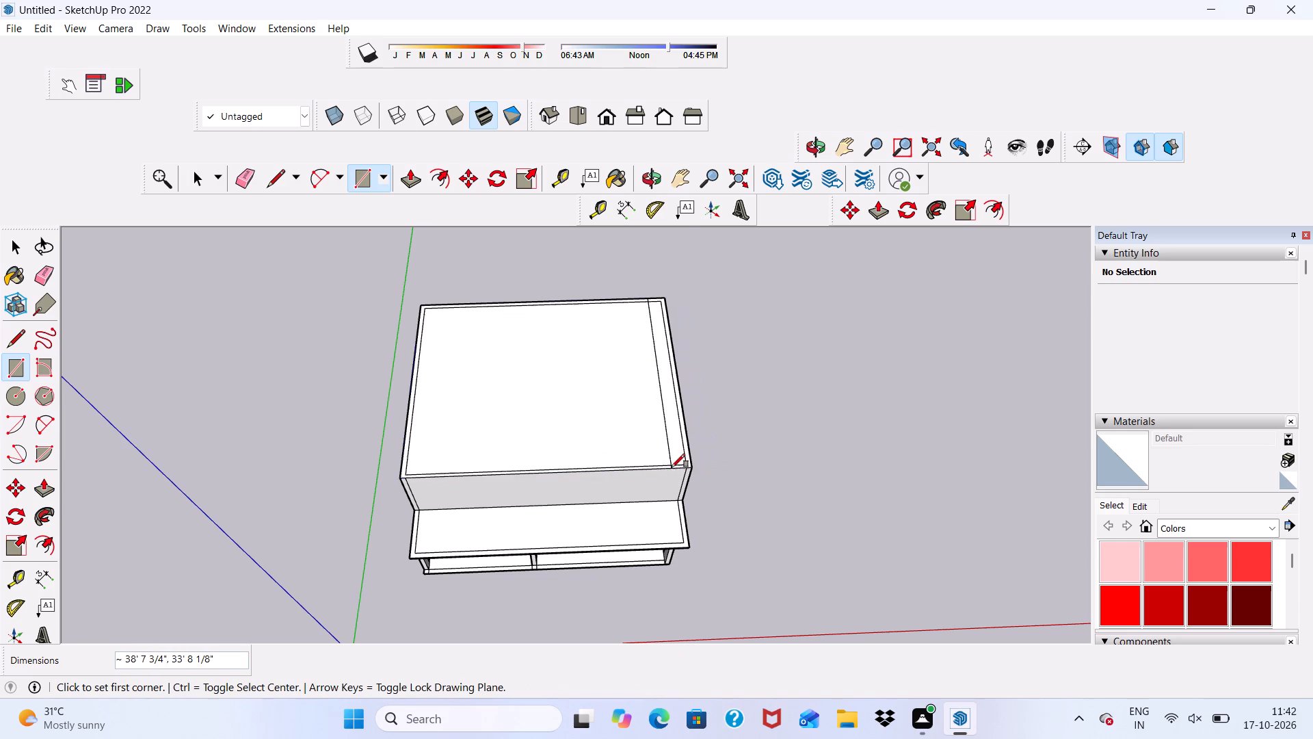
Erase the rectangle's extra side line across the roof face and the rear and front wall-top borders.
{"action": "left_click", "coordinate": [239, 179]}
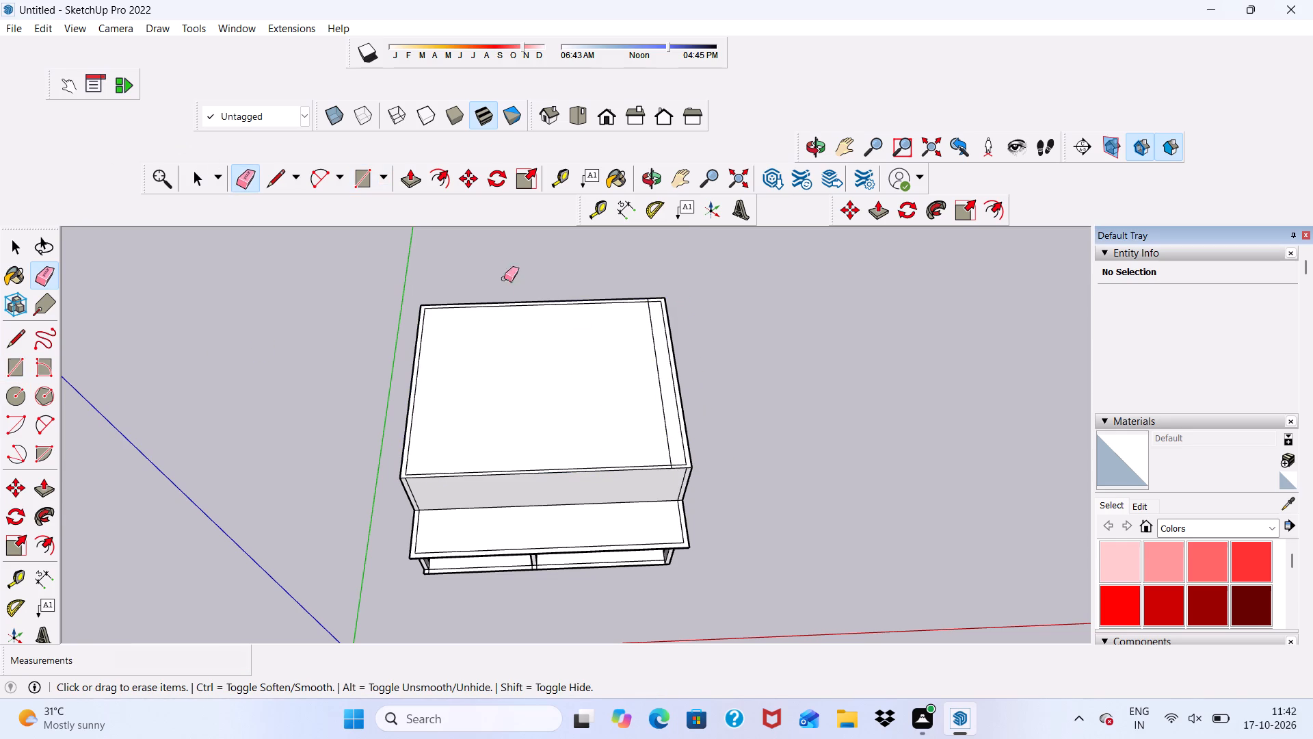
{"action": "scroll", "coordinate": [677, 359], "scroll_direction": "up", "scroll_amount": 10}
{"action": "scroll", "coordinate": [548, 281], "scroll_direction": "up", "scroll_amount": 10}
{"action": "left_click_drag", "start_coordinate": [628, 248], "coordinate": [656, 235]}
{"action": "scroll", "coordinate": [610, 285], "scroll_direction": "down", "scroll_amount": 5}
{"action": "key", "text": "ctrl+z"}
{"action": "left_click_drag", "start_coordinate": [649, 322], "coordinate": [646, 272]}
{"action": "scroll", "coordinate": [646, 272], "scroll_direction": "down", "scroll_amount": 6}
{"action": "scroll", "coordinate": [661, 303], "scroll_direction": "up", "scroll_amount": 8}
{"action": "left_click_drag", "start_coordinate": [627, 263], "coordinate": [635, 265]}
{"action": "left_click_drag", "start_coordinate": [646, 309], "coordinate": [637, 349]}
{"action": "scroll", "coordinate": [627, 338], "scroll_direction": "down", "scroll_amount": 8}
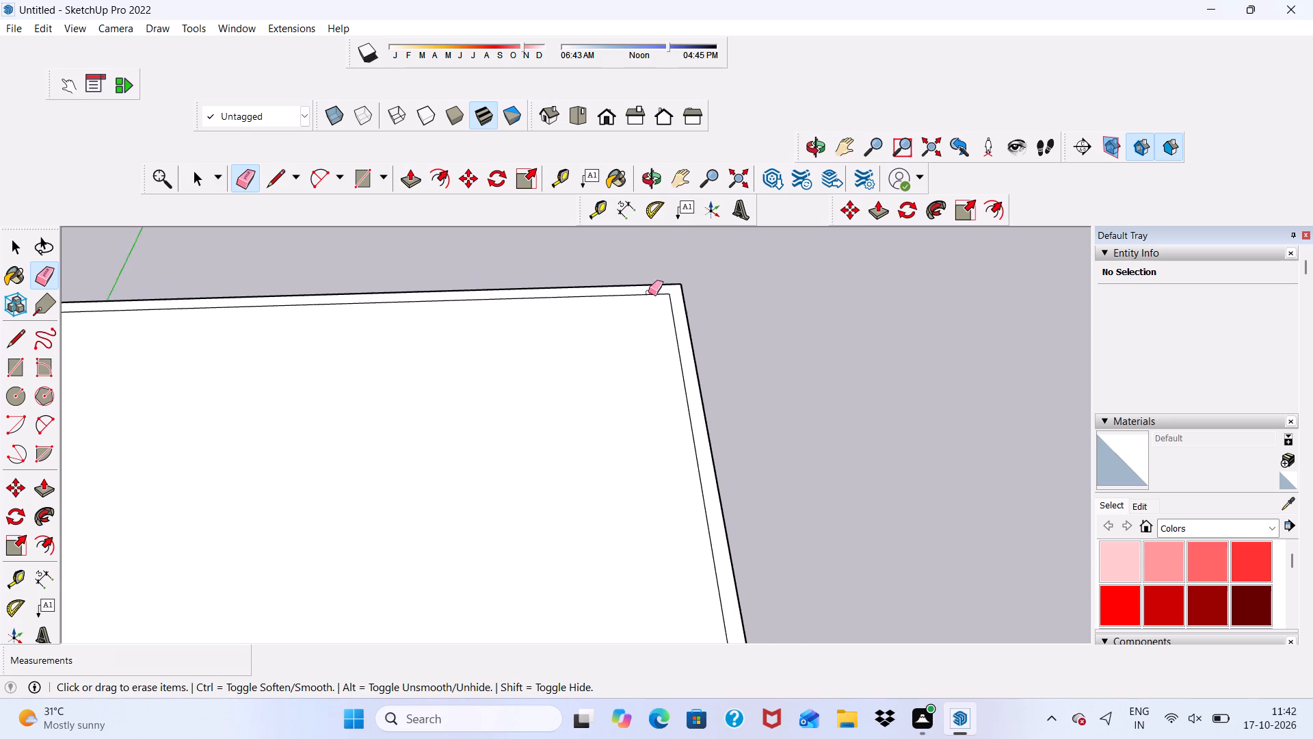
{"action": "scroll", "coordinate": [648, 292], "scroll_direction": "down", "scroll_amount": 13}
{"action": "scroll", "coordinate": [643, 540], "scroll_direction": "up", "scroll_amount": 7}
{"action": "scroll", "coordinate": [722, 491], "scroll_direction": "up", "scroll_amount": 6}
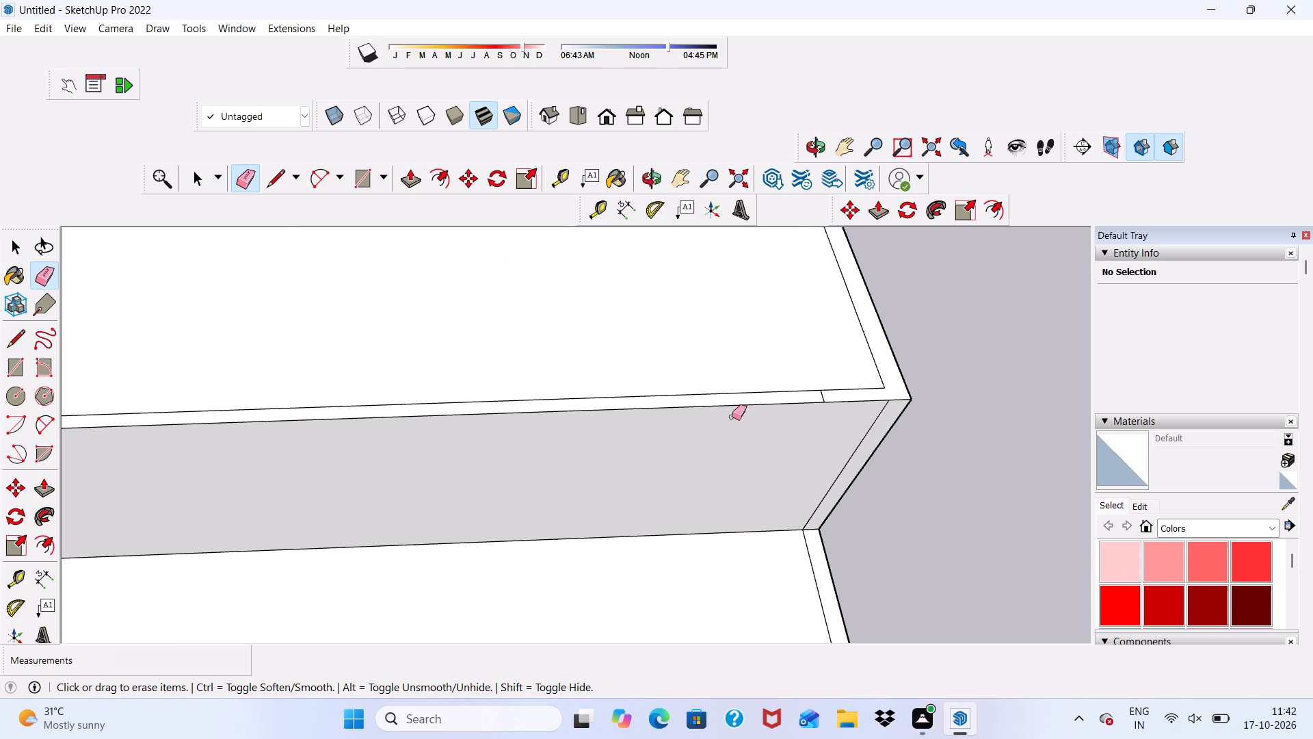
{"action": "left_click", "coordinate": [821, 398]}
{"action": "key", "text": "space"}
Push/Pull the wall-top border face up 10' to form another storey of walls above the roof face.
{"action": "scroll", "coordinate": [826, 413], "scroll_direction": "up", "scroll_amount": 4}
{"action": "scroll", "coordinate": [825, 414], "scroll_direction": "down", "scroll_amount": 4}
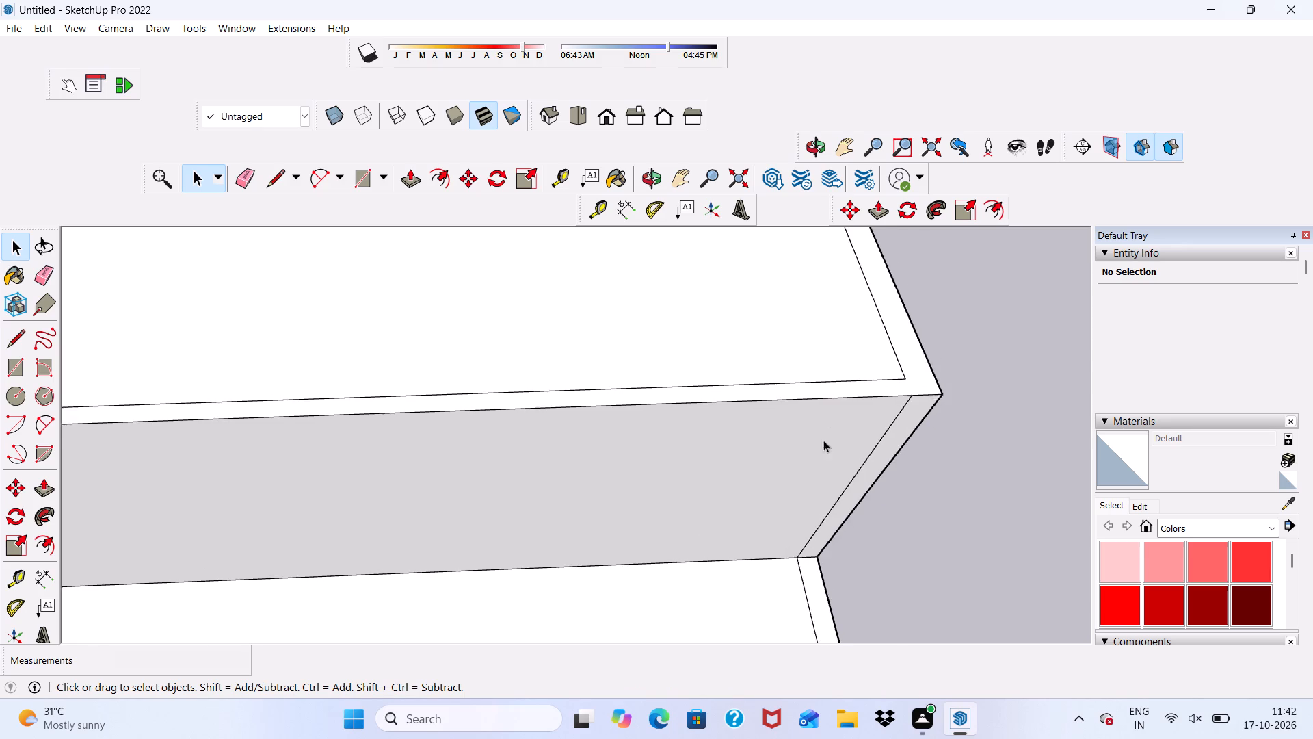
{"action": "scroll", "coordinate": [823, 440], "scroll_direction": "down", "scroll_amount": 11}
{"action": "scroll", "coordinate": [399, 417], "scroll_direction": "up", "scroll_amount": 7}
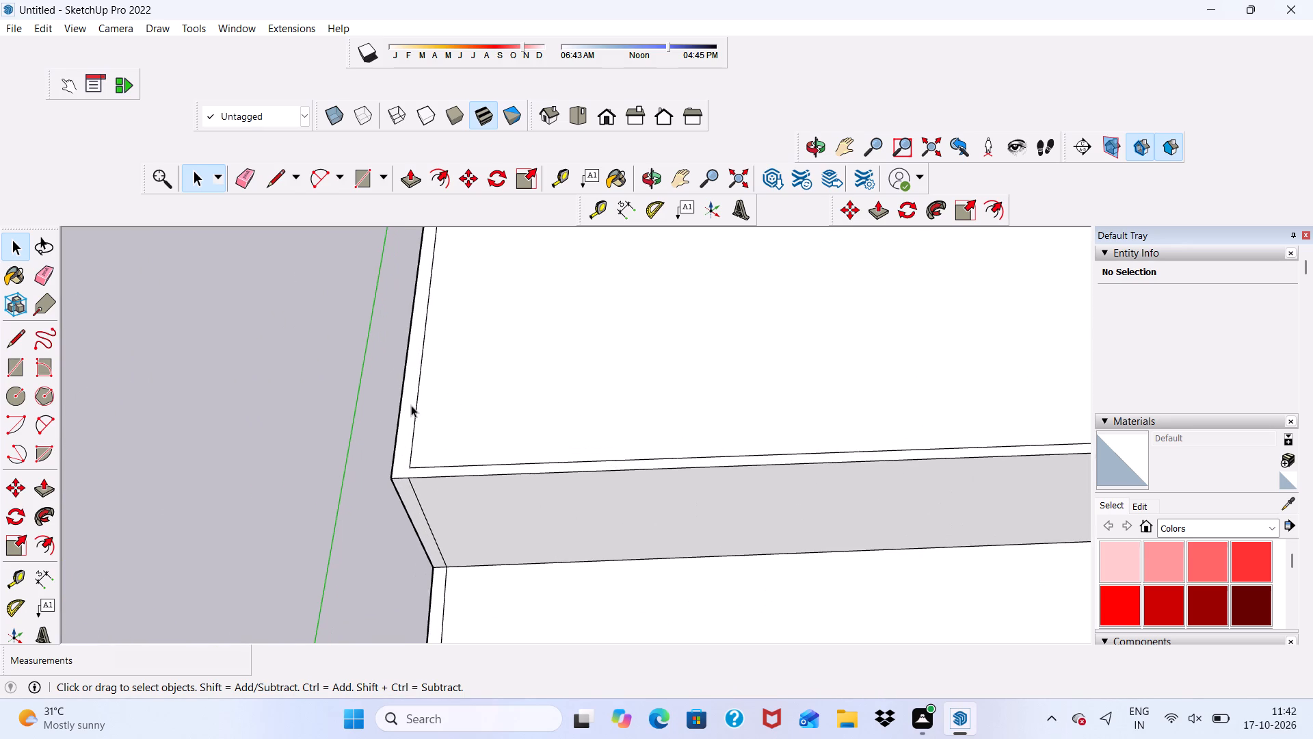
{"action": "left_click", "coordinate": [411, 405]}
{"action": "left_click", "coordinate": [413, 172]}
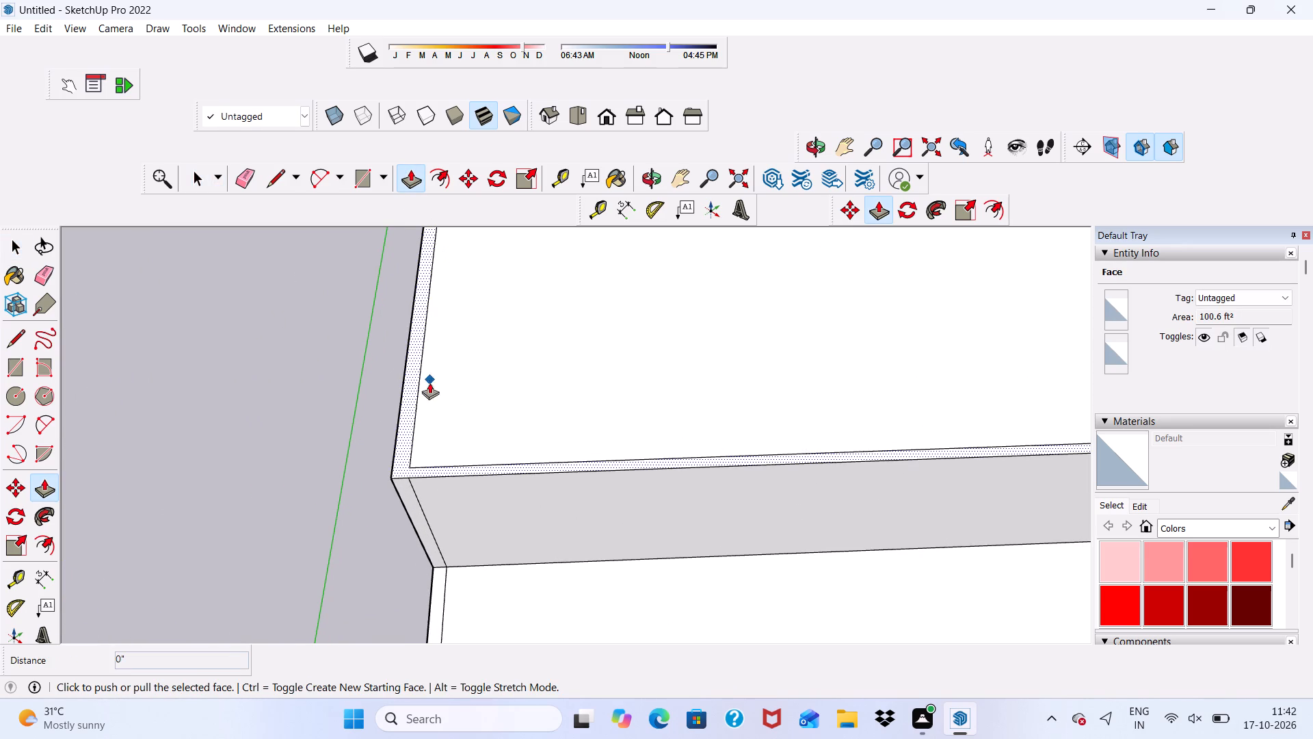
{"action": "left_click", "coordinate": [406, 438]}
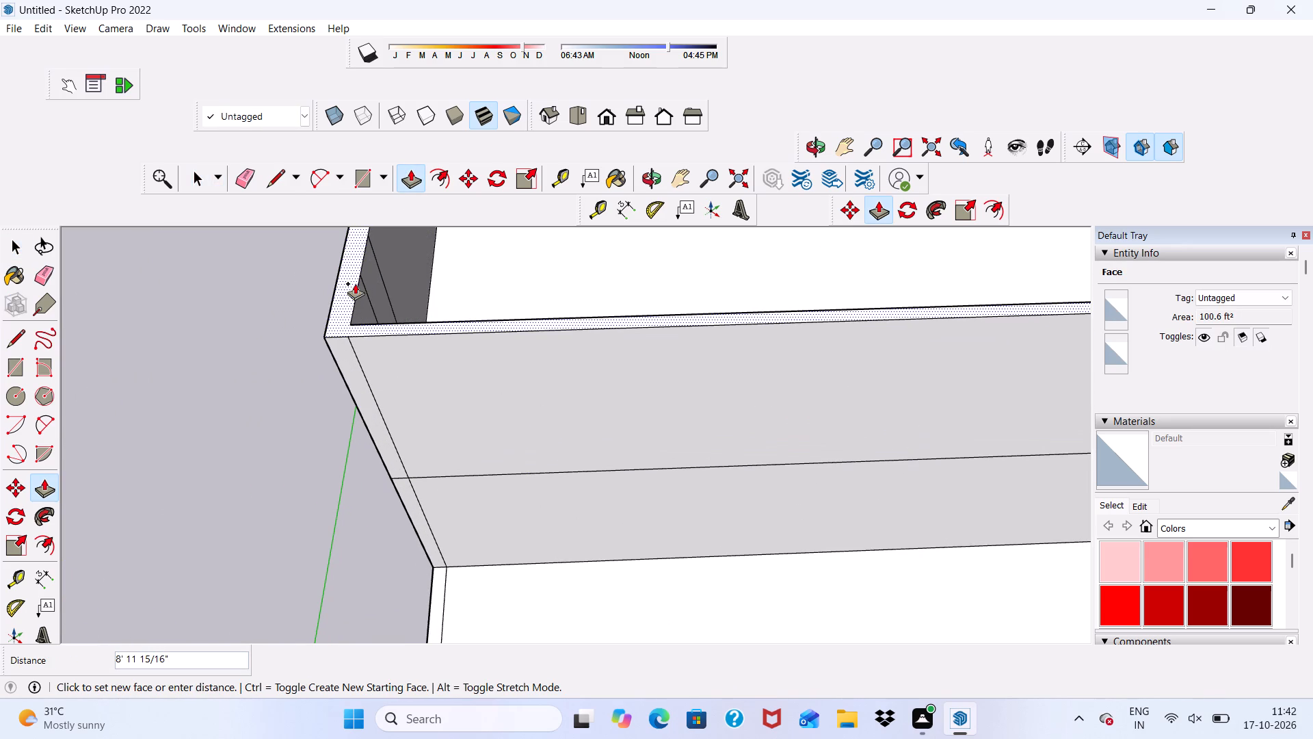
{"action": "type", "text": "10'"}
{"action": "key", "text": "Return"}
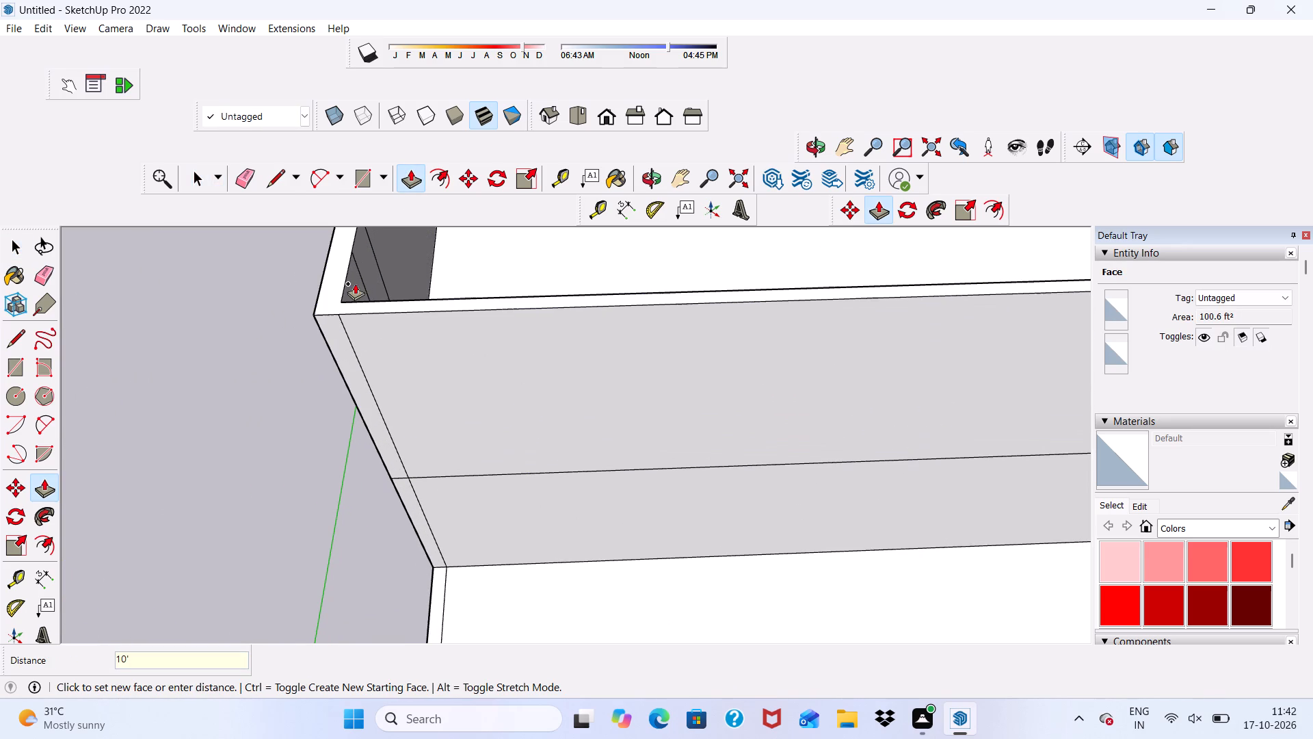
{"action": "key", "text": "space"}
{"action": "scroll", "coordinate": [355, 283], "scroll_direction": "down", "scroll_amount": 8}
{"action": "middle_click_drag", "start_coordinate": [512, 368], "coordinate": [479, 205]}
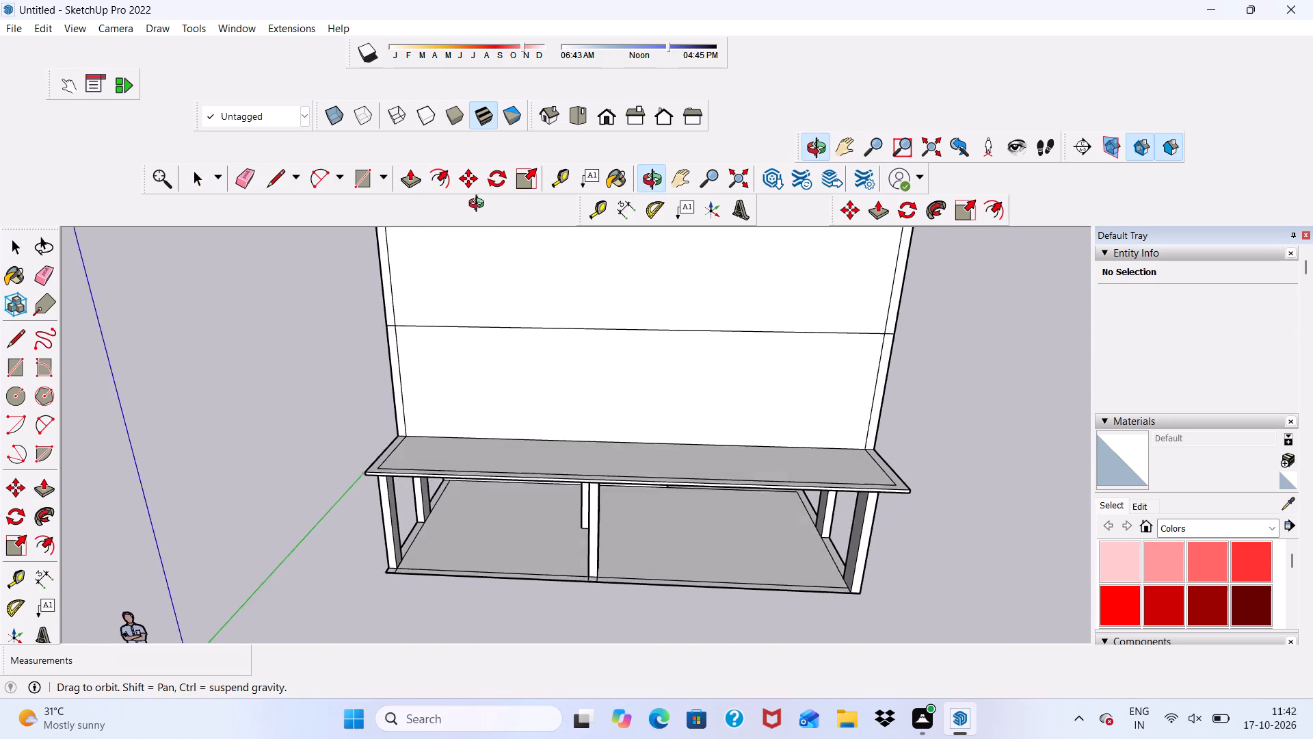
Erase the vertical seam line beside the front wall's corner near the green axis, above and below the storey line.
{"action": "middle_click_drag", "start_coordinate": [479, 205], "coordinate": [227, 260]}
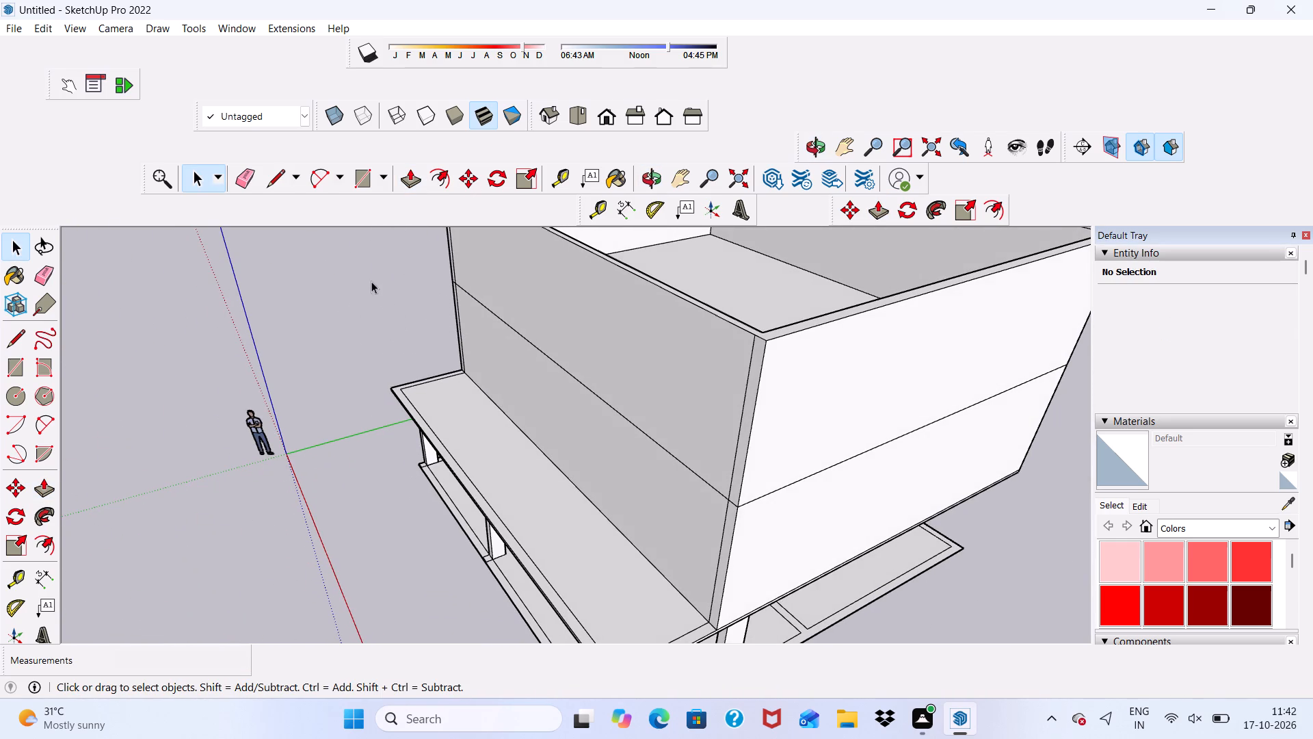
{"action": "left_click", "coordinate": [360, 174]}
{"action": "scroll", "coordinate": [472, 287], "scroll_direction": "up", "scroll_amount": 6}
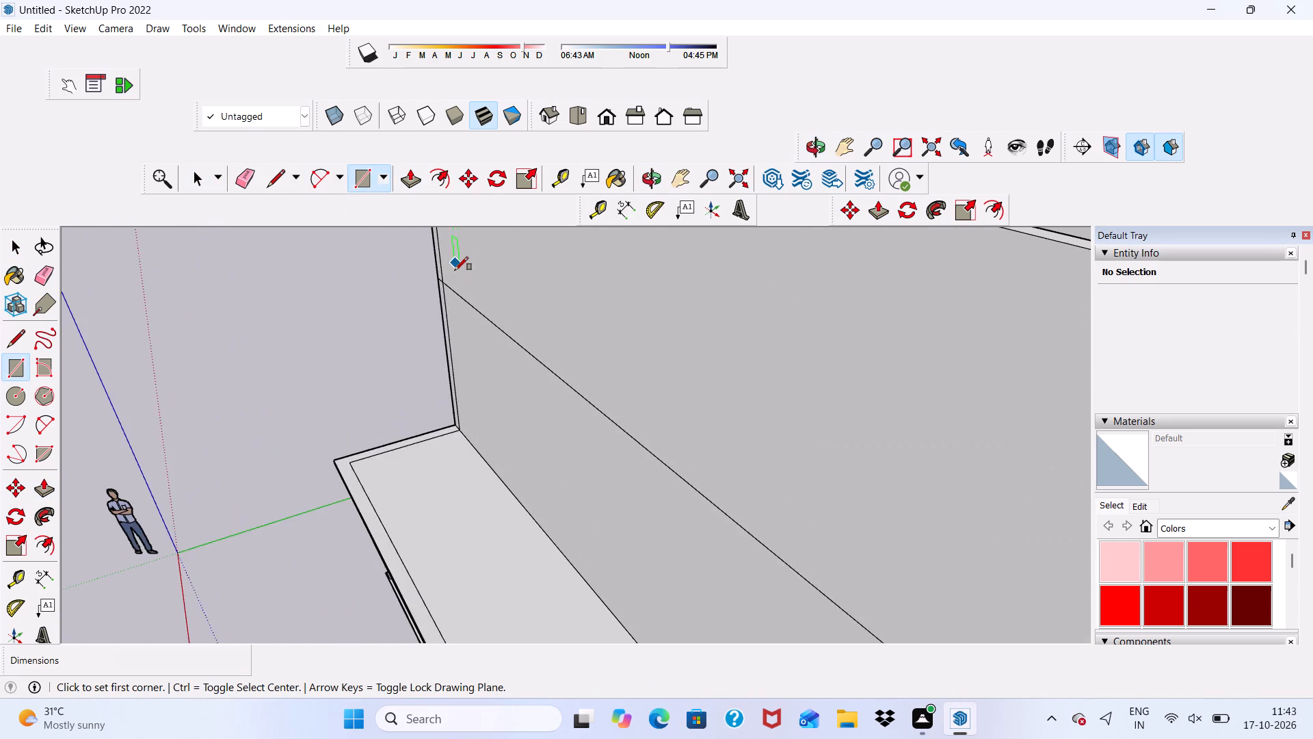
{"action": "scroll", "coordinate": [455, 271], "scroll_direction": "up", "scroll_amount": 14}
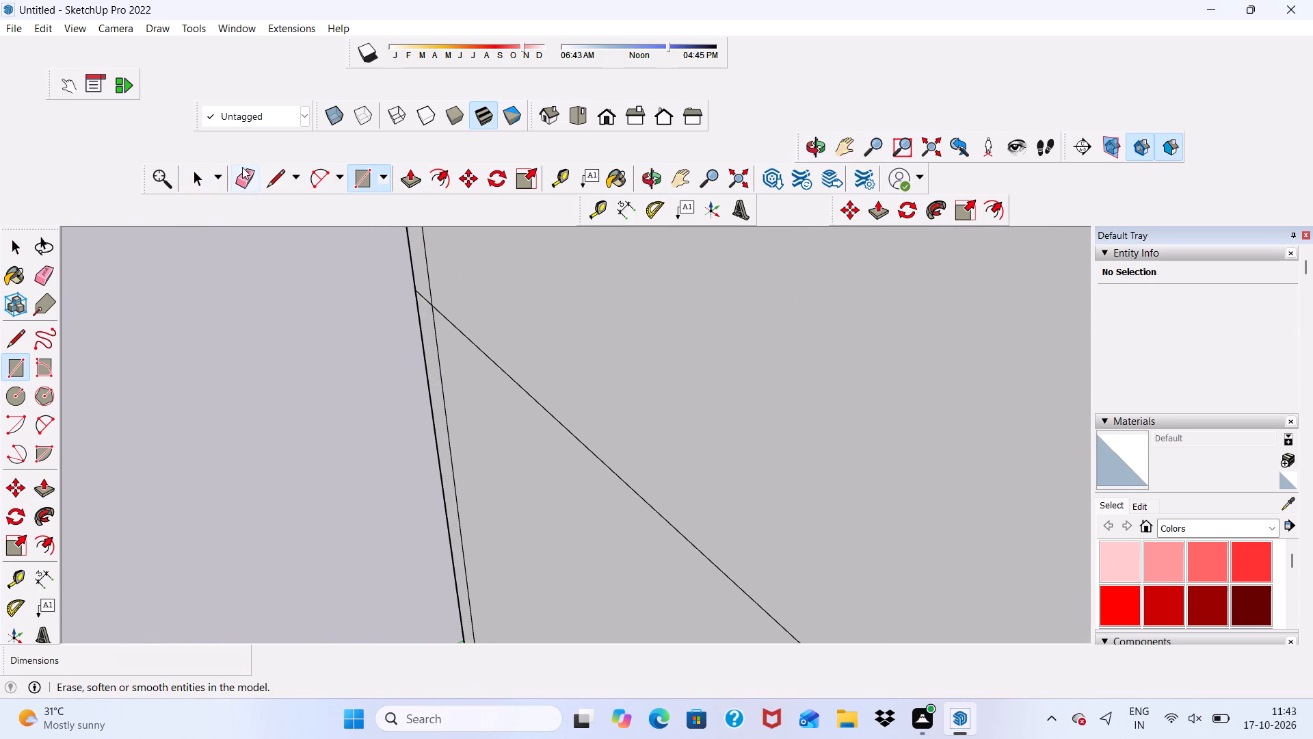
{"action": "left_click", "coordinate": [243, 166]}
{"action": "left_click", "coordinate": [429, 273]}
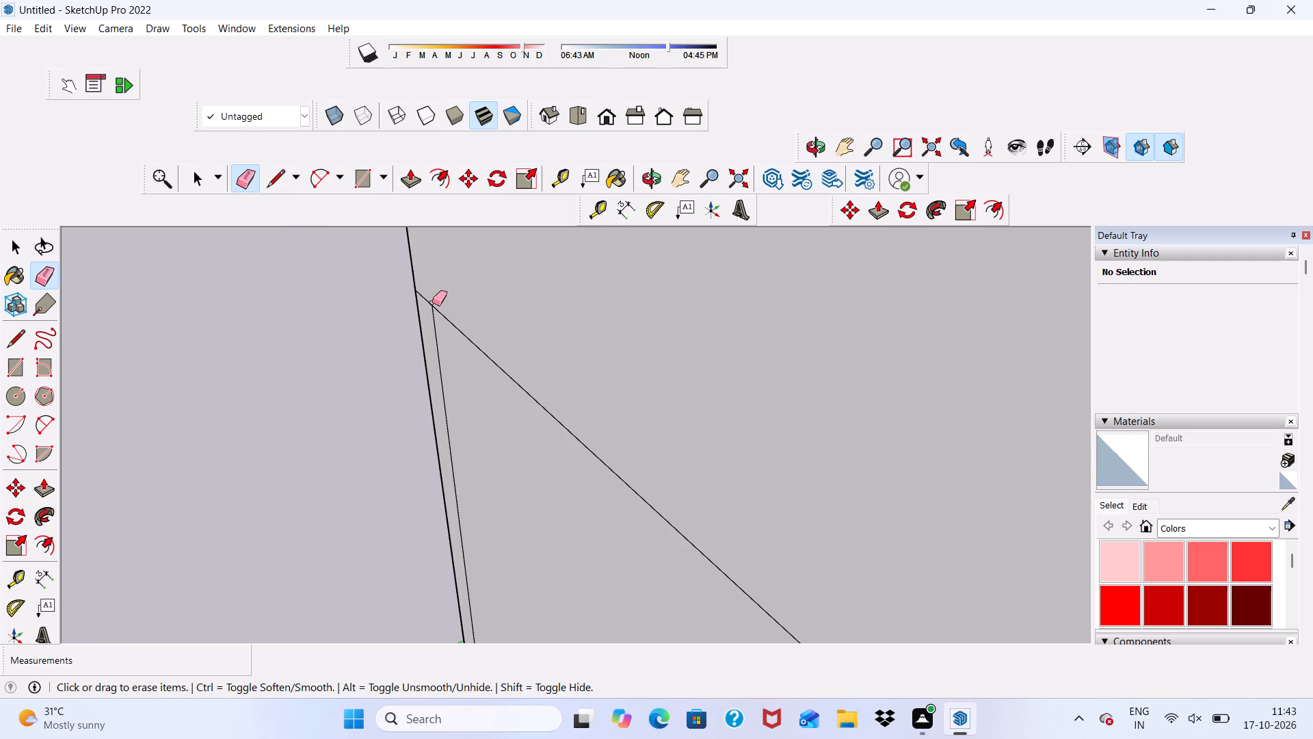
{"action": "left_click", "coordinate": [433, 314]}
Draw a rectangle about 41' 7" by 6 1/2" along the front wall, directly below the storey line, from corner to corner.
{"action": "left_click", "coordinate": [362, 183]}
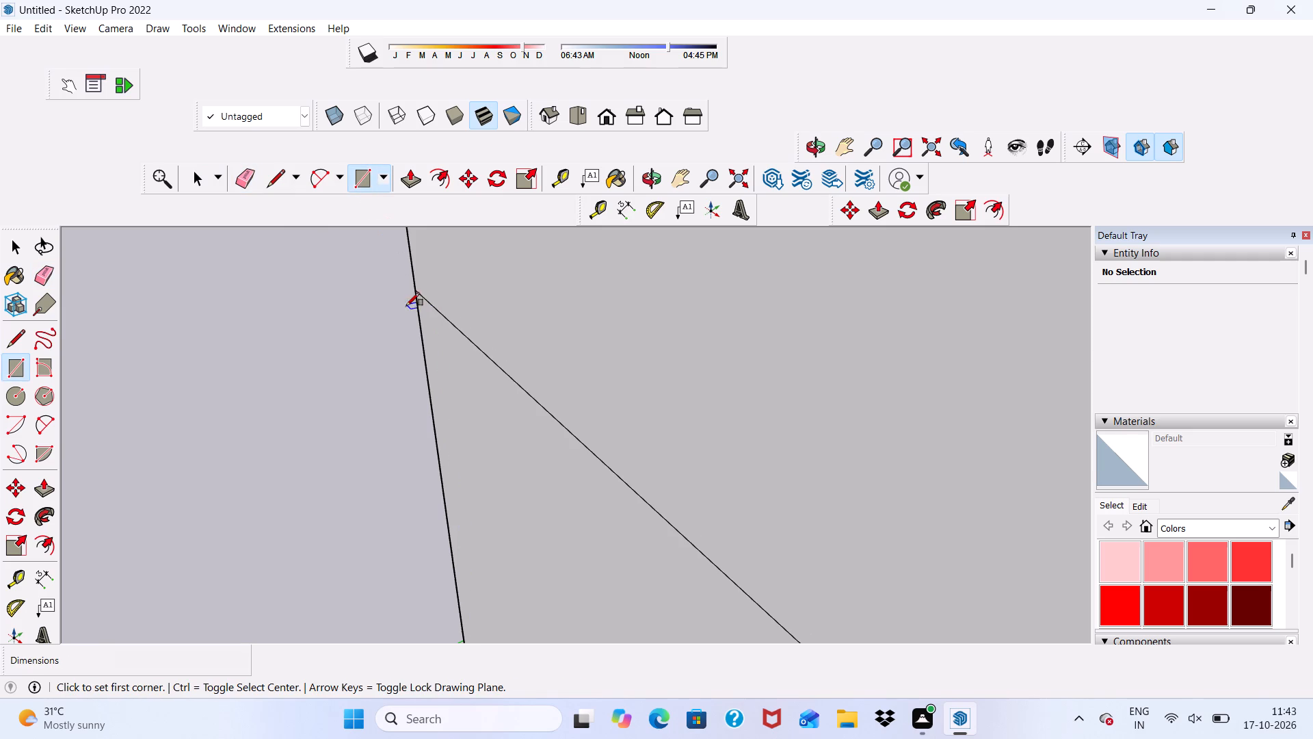
{"action": "scroll", "coordinate": [406, 306], "scroll_direction": "up", "scroll_amount": 4}
{"action": "scroll", "coordinate": [436, 255], "scroll_direction": "down", "scroll_amount": 5}
{"action": "scroll", "coordinate": [478, 343], "scroll_direction": "down", "scroll_amount": 7}
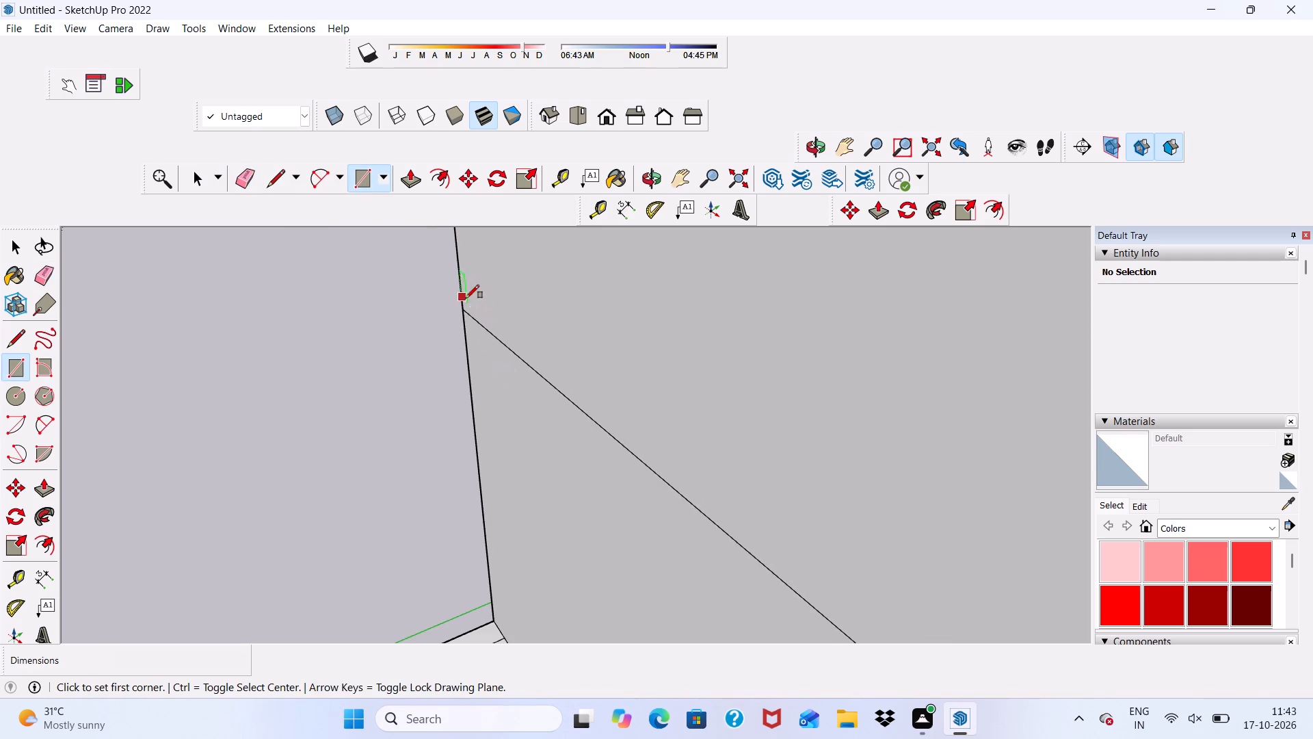
{"action": "scroll", "coordinate": [466, 302], "scroll_direction": "up", "scroll_amount": 5}
{"action": "left_click", "coordinate": [460, 315]}
{"action": "scroll", "coordinate": [460, 335], "scroll_direction": "down", "scroll_amount": 4}
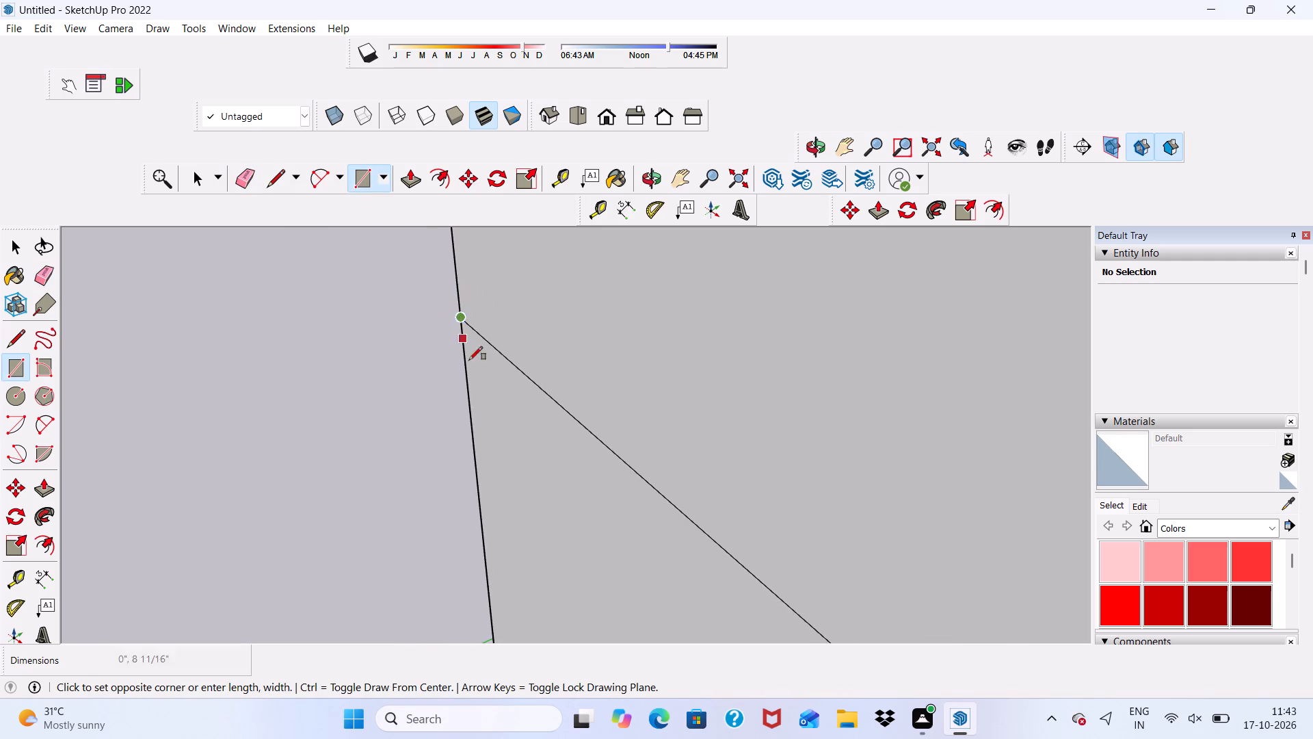
{"action": "scroll", "coordinate": [469, 360], "scroll_direction": "down", "scroll_amount": 7}
{"action": "scroll", "coordinate": [650, 288], "scroll_direction": "down", "scroll_amount": 19}
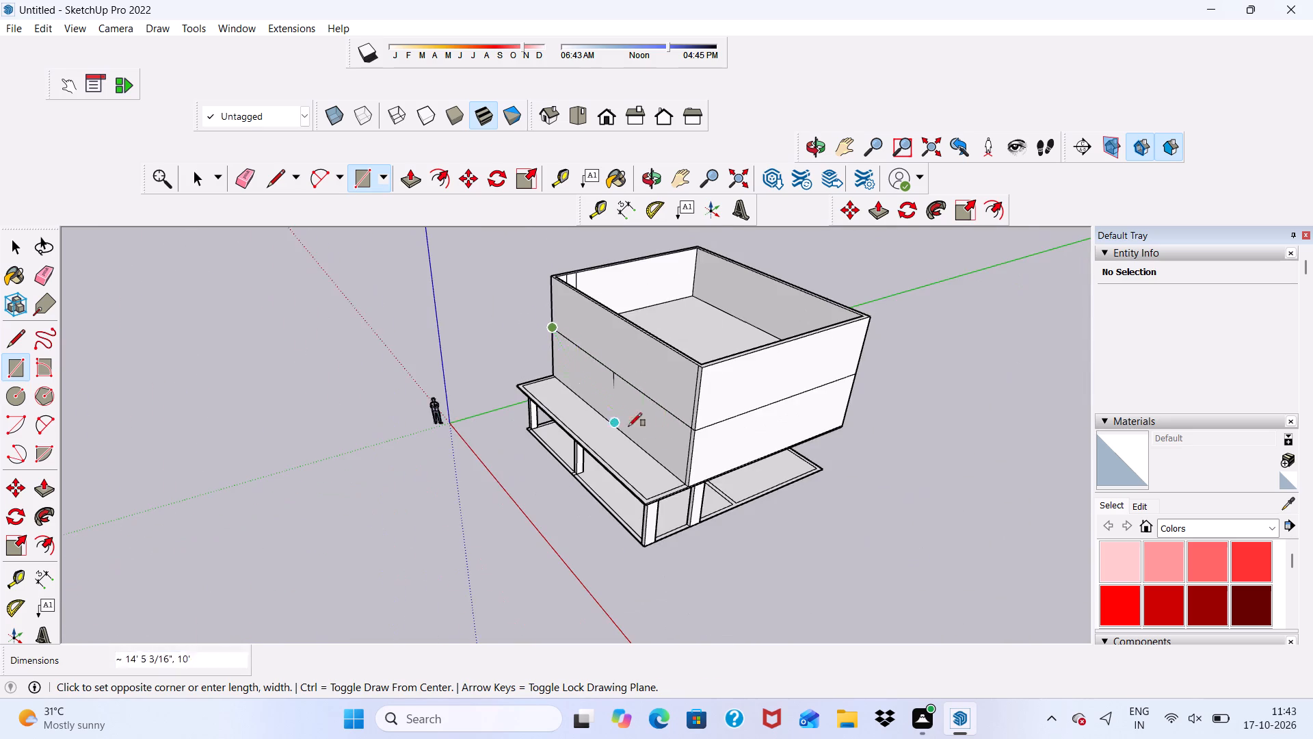
{"action": "scroll", "coordinate": [698, 456], "scroll_direction": "up", "scroll_amount": 17}
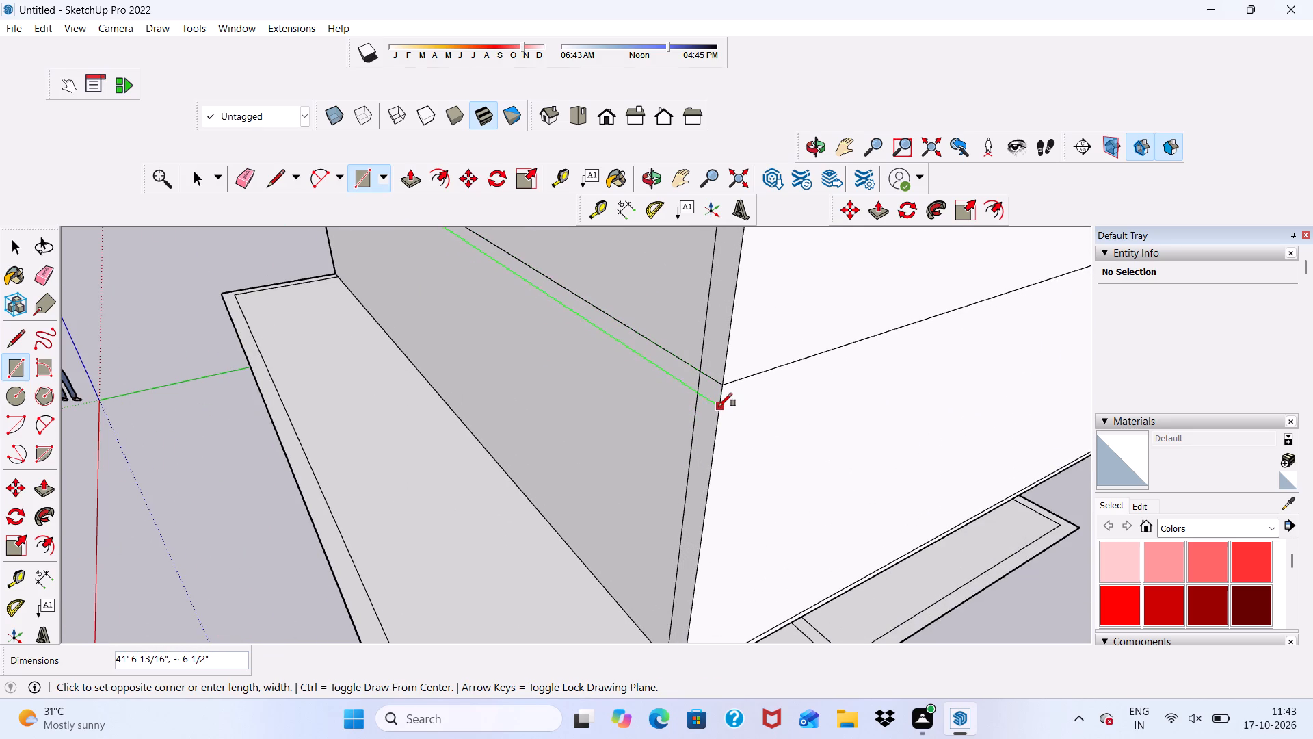
{"action": "left_click", "coordinate": [719, 406]}
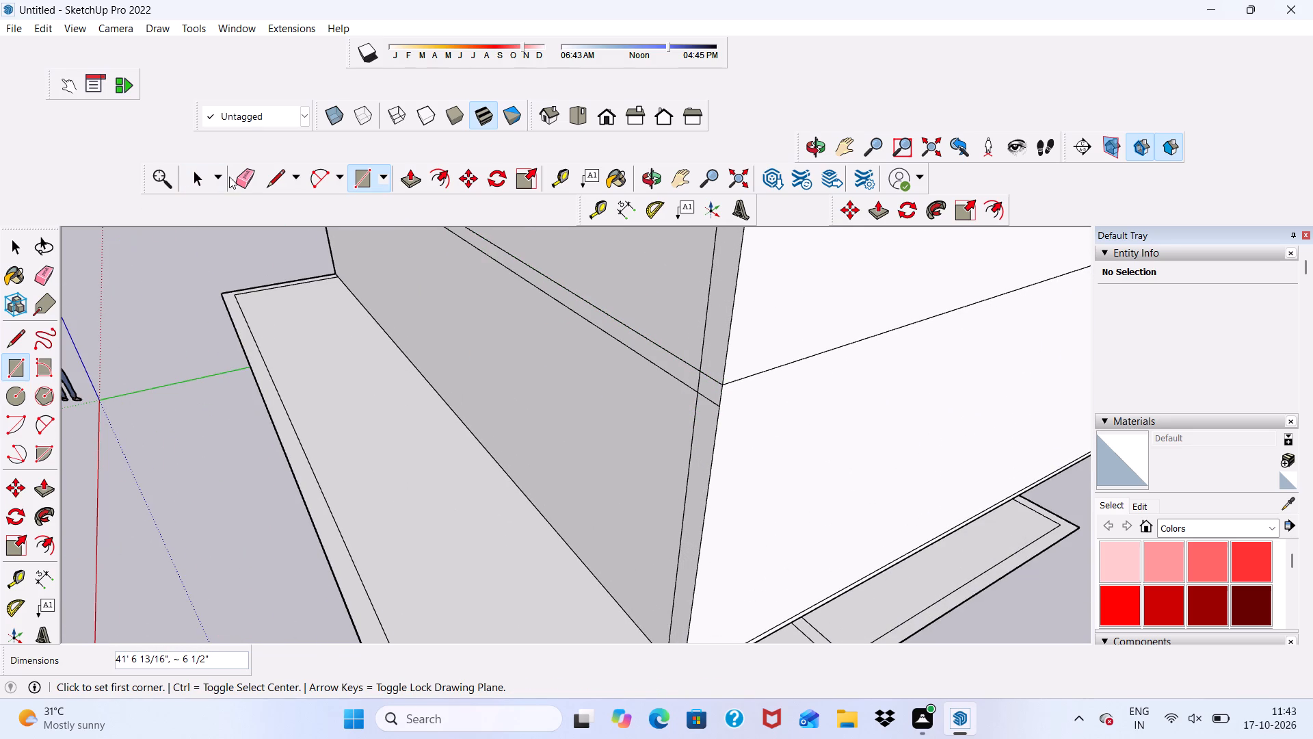
Erase the vertical seam segments within and below the new strip at the front wall's corner far from the green axis.
{"action": "left_click", "coordinate": [246, 174]}
{"action": "scroll", "coordinate": [667, 414], "scroll_direction": "up", "scroll_amount": 6}
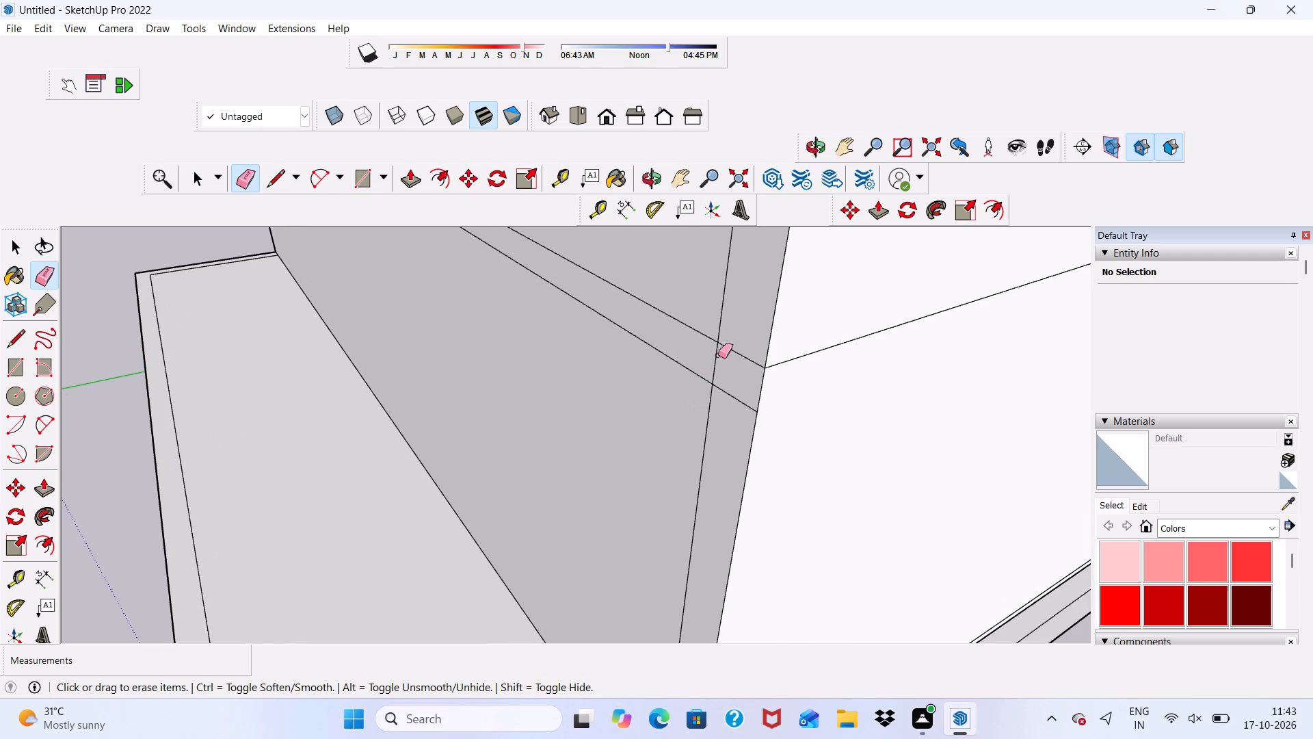
{"action": "left_click", "coordinate": [718, 356]}
{"action": "left_click", "coordinate": [718, 356]}
{"action": "left_click_drag", "start_coordinate": [714, 358], "coordinate": [713, 361]}
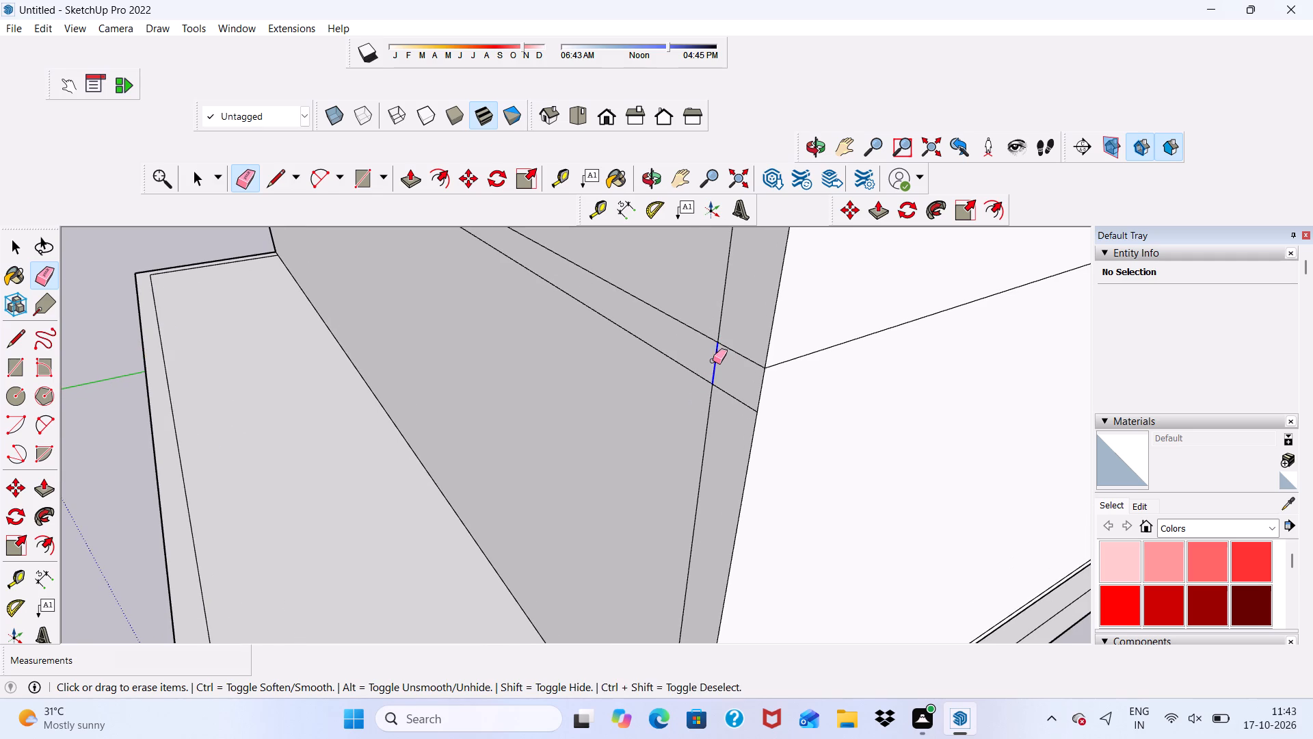
{"action": "left_click_drag", "start_coordinate": [713, 361], "coordinate": [715, 364]}
{"action": "left_click_drag", "start_coordinate": [716, 400], "coordinate": [706, 412]}
Push/Pull the strip out from the front wall by about 7' 10 11/16", level with the lower slab's front edge, as a projecting slab.
{"action": "scroll", "coordinate": [699, 405], "scroll_direction": "down", "scroll_amount": 8}
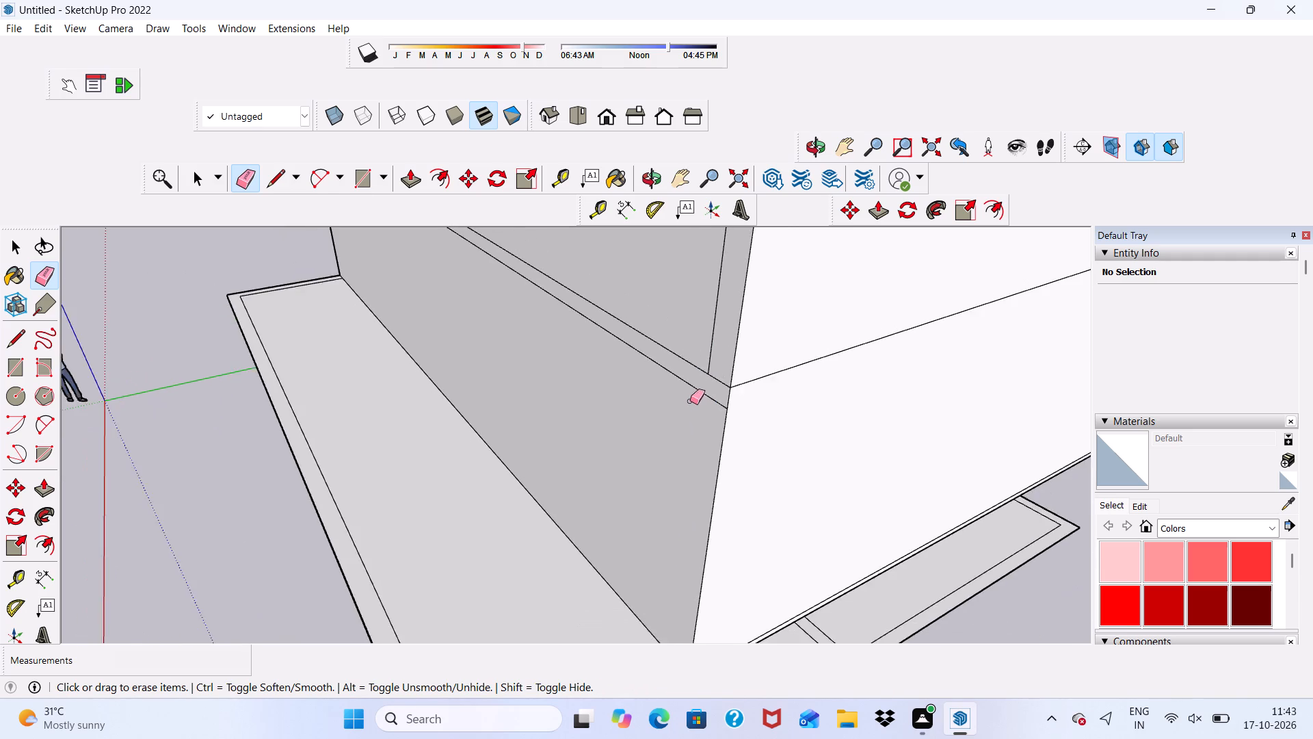
{"action": "scroll", "coordinate": [690, 401], "scroll_direction": "down", "scroll_amount": 9}
{"action": "key", "text": "space"}
{"action": "scroll", "coordinate": [544, 288], "scroll_direction": "up", "scroll_amount": 11}
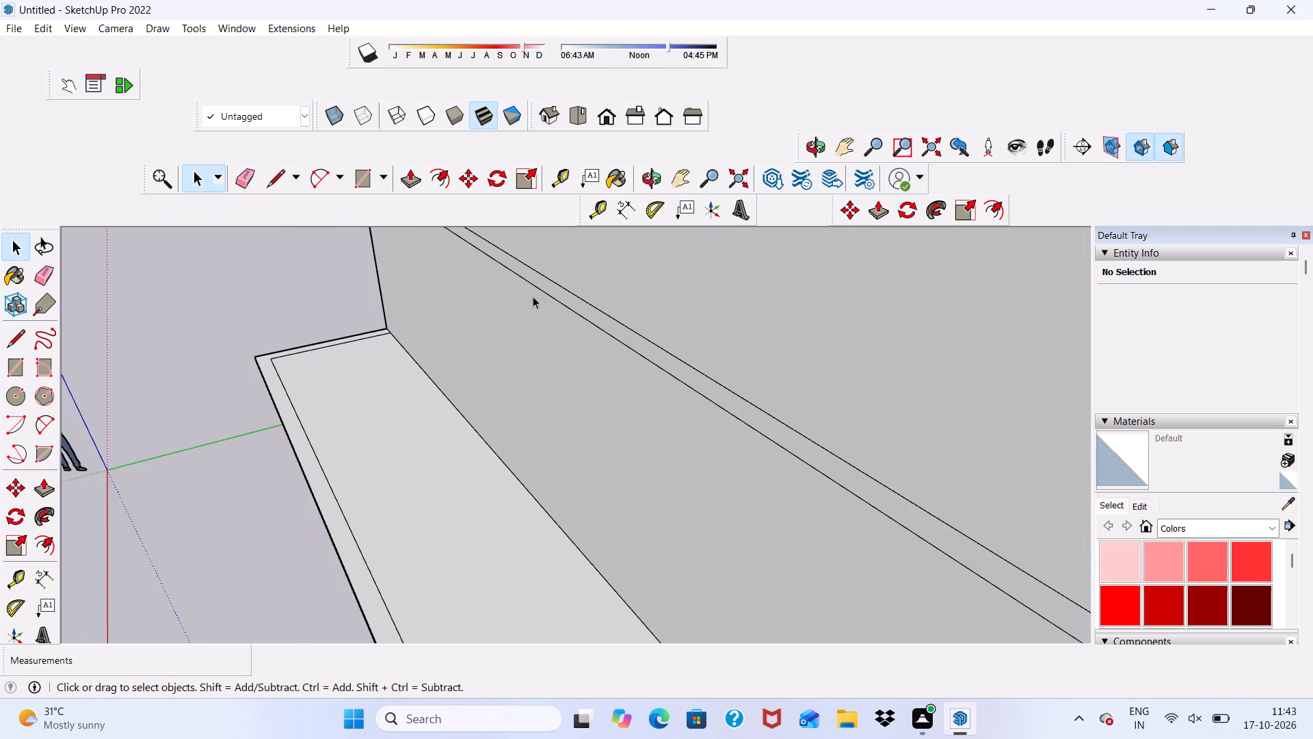
{"action": "scroll", "coordinate": [533, 296], "scroll_direction": "up", "scroll_amount": 3}
{"action": "left_click", "coordinate": [538, 274]}
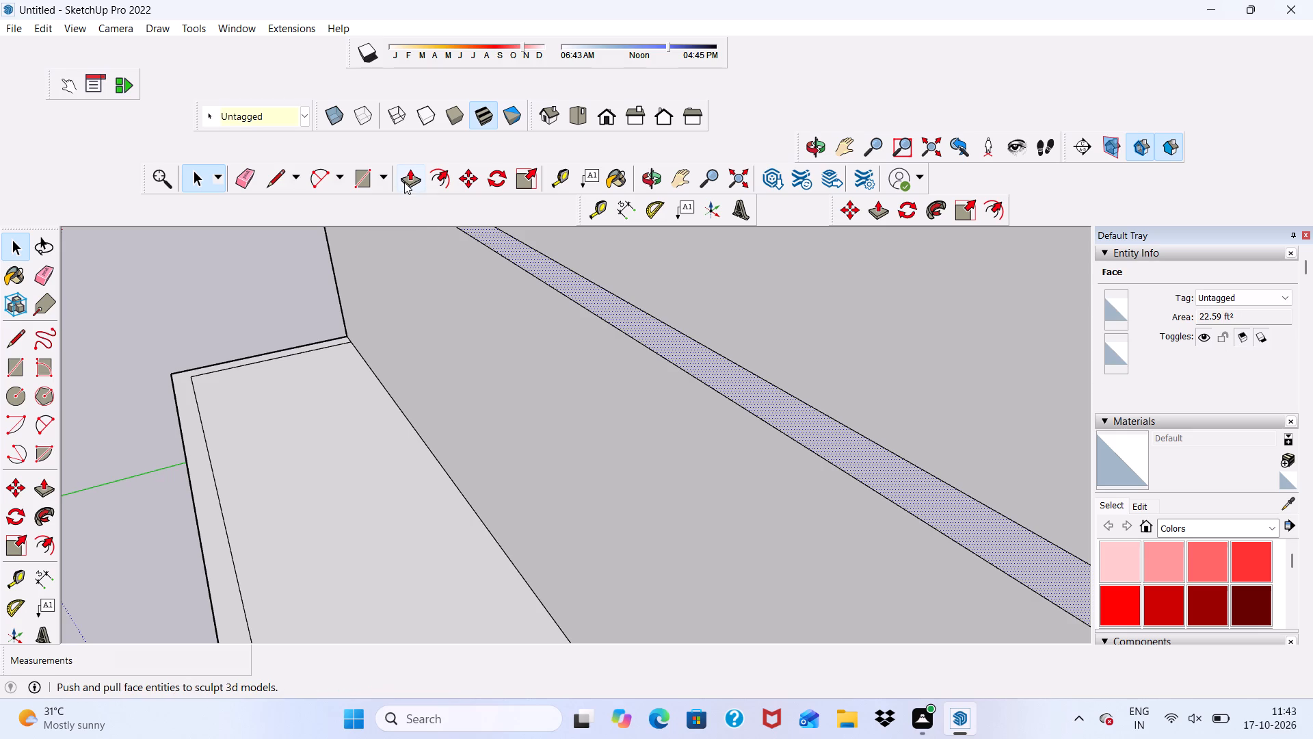
{"action": "left_click", "coordinate": [403, 179]}
{"action": "left_click", "coordinate": [533, 262]}
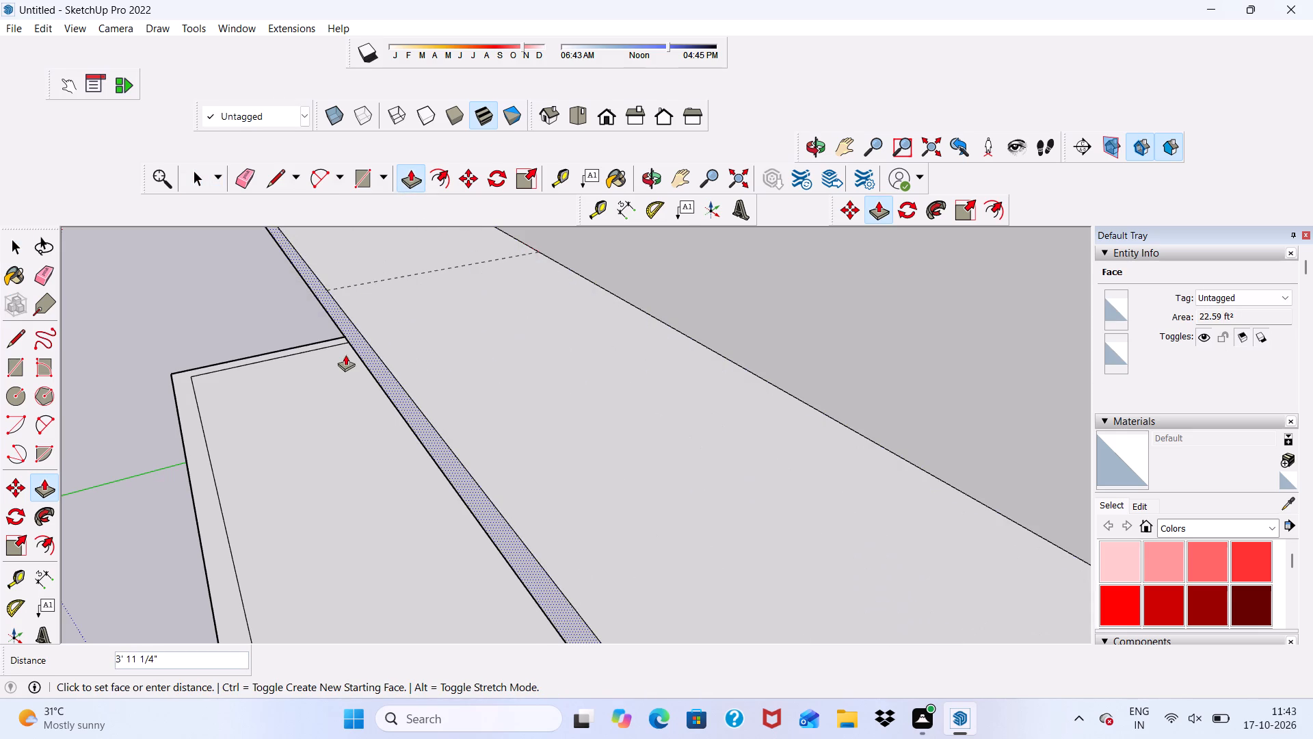
{"action": "scroll", "coordinate": [345, 354], "scroll_direction": "down", "scroll_amount": 9}
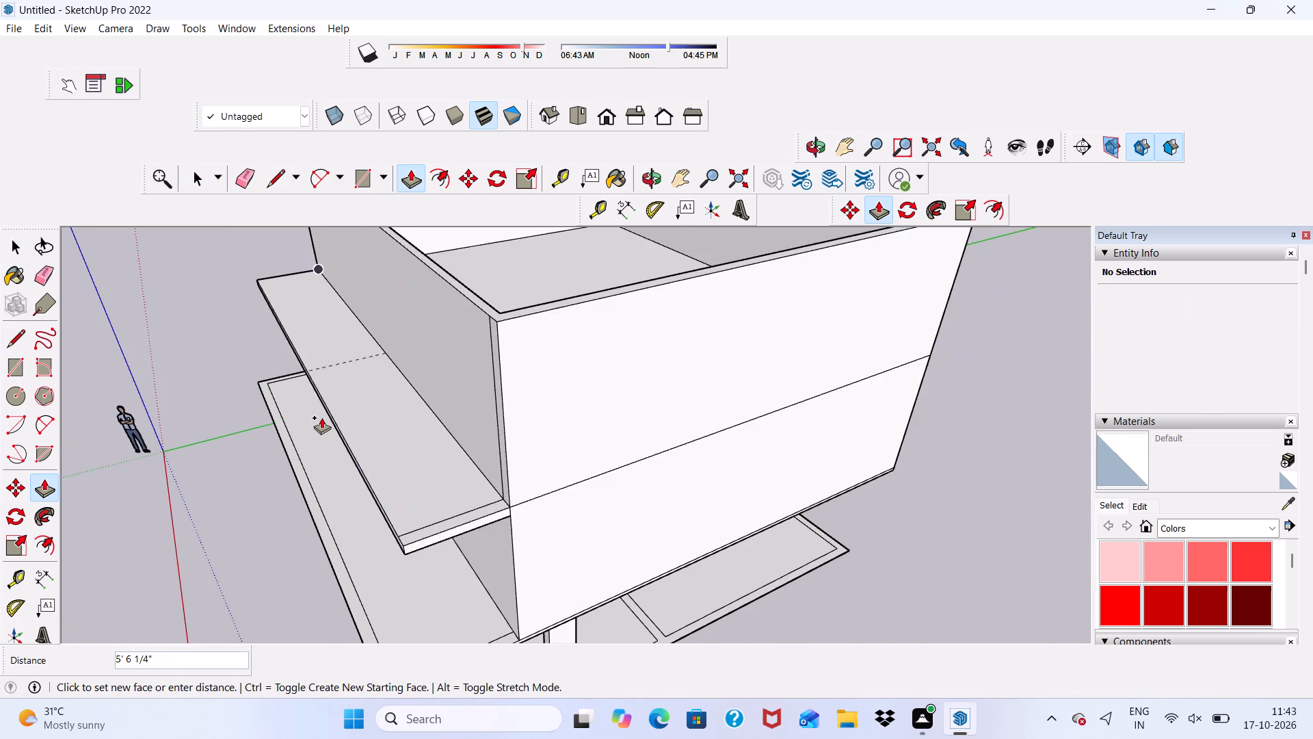
{"action": "middle_click_drag", "start_coordinate": [321, 417], "coordinate": [517, 295]}
{"action": "left_click", "coordinate": [567, 450]}
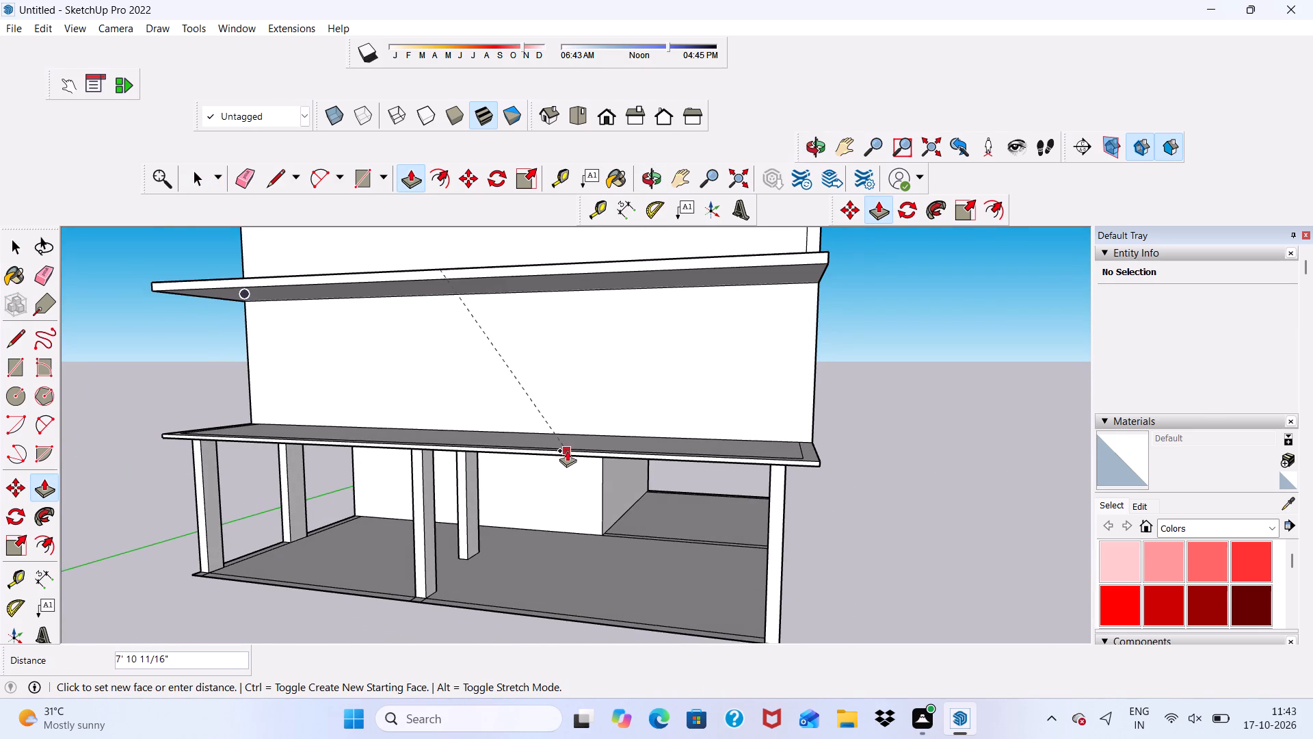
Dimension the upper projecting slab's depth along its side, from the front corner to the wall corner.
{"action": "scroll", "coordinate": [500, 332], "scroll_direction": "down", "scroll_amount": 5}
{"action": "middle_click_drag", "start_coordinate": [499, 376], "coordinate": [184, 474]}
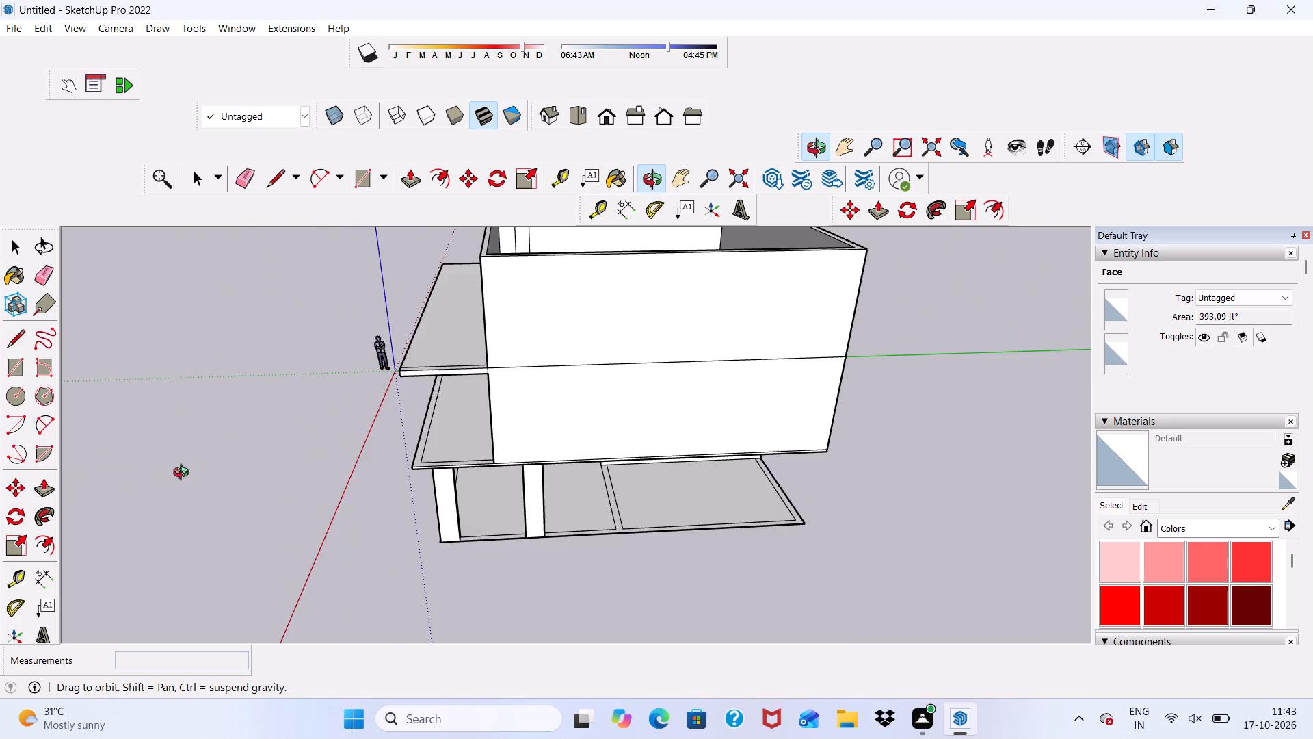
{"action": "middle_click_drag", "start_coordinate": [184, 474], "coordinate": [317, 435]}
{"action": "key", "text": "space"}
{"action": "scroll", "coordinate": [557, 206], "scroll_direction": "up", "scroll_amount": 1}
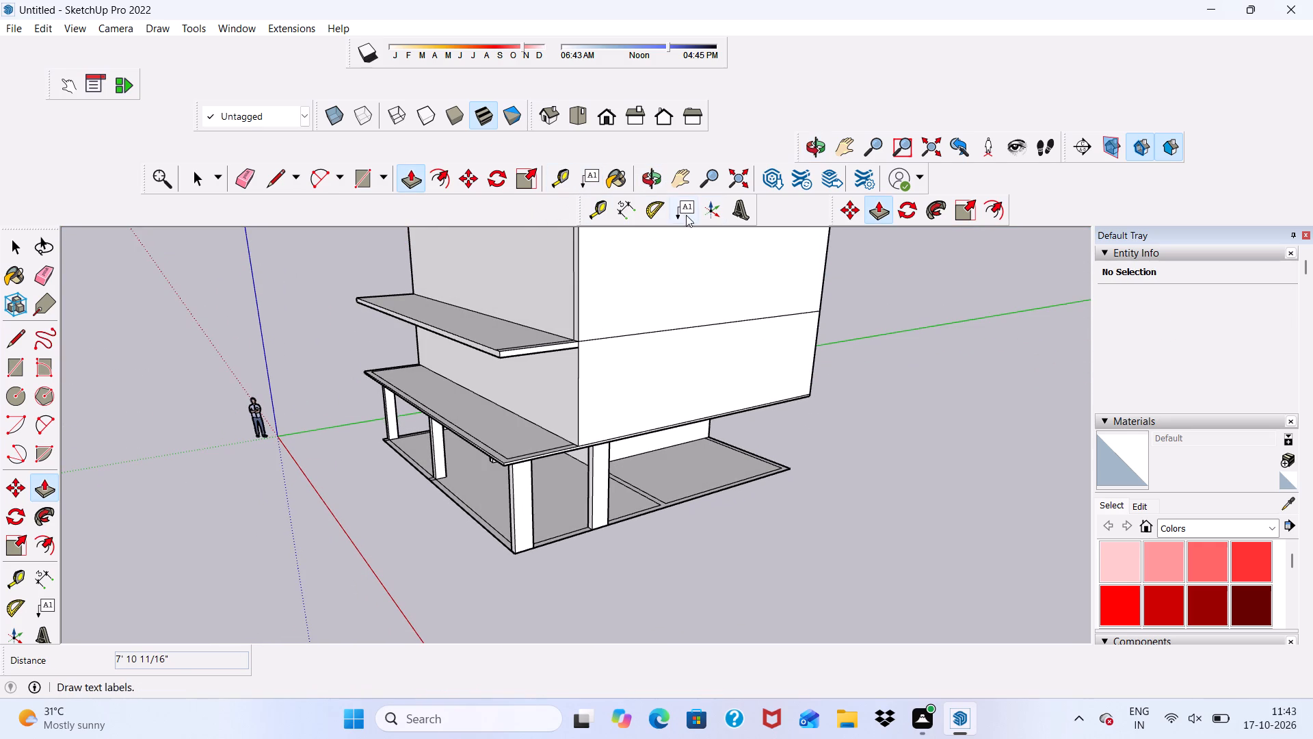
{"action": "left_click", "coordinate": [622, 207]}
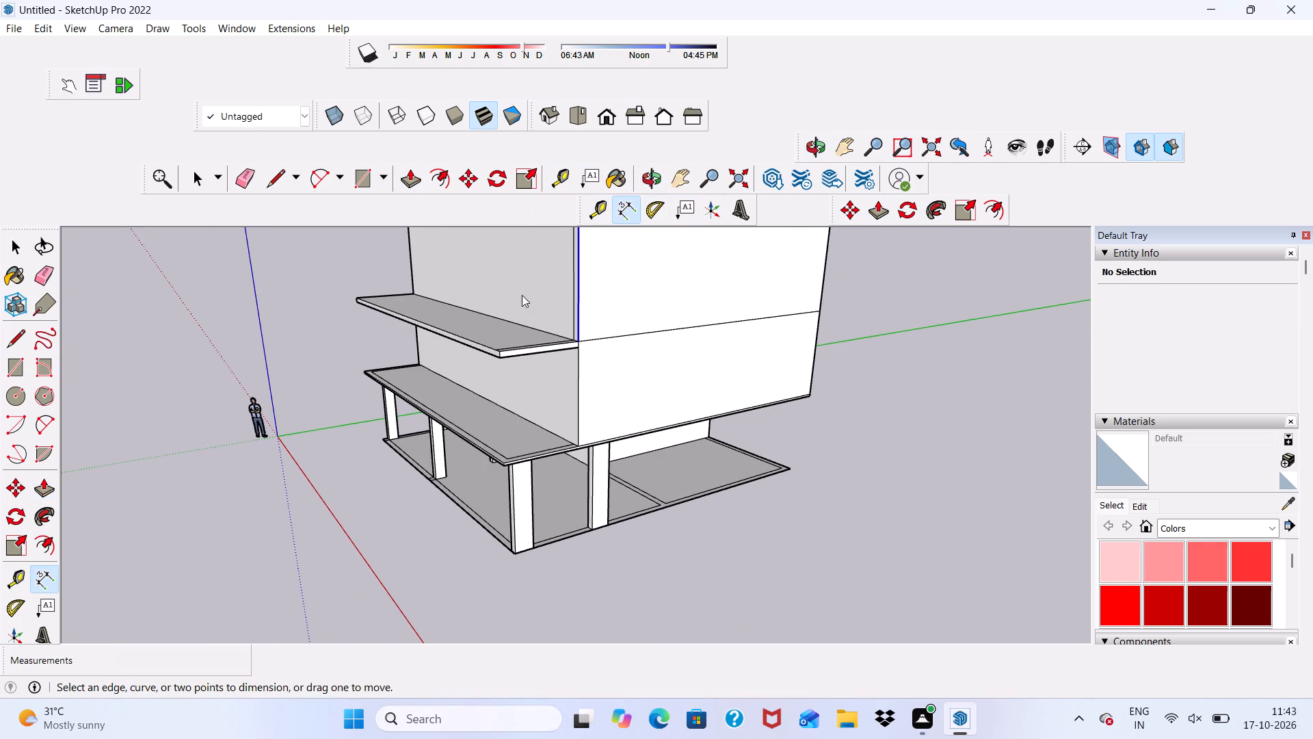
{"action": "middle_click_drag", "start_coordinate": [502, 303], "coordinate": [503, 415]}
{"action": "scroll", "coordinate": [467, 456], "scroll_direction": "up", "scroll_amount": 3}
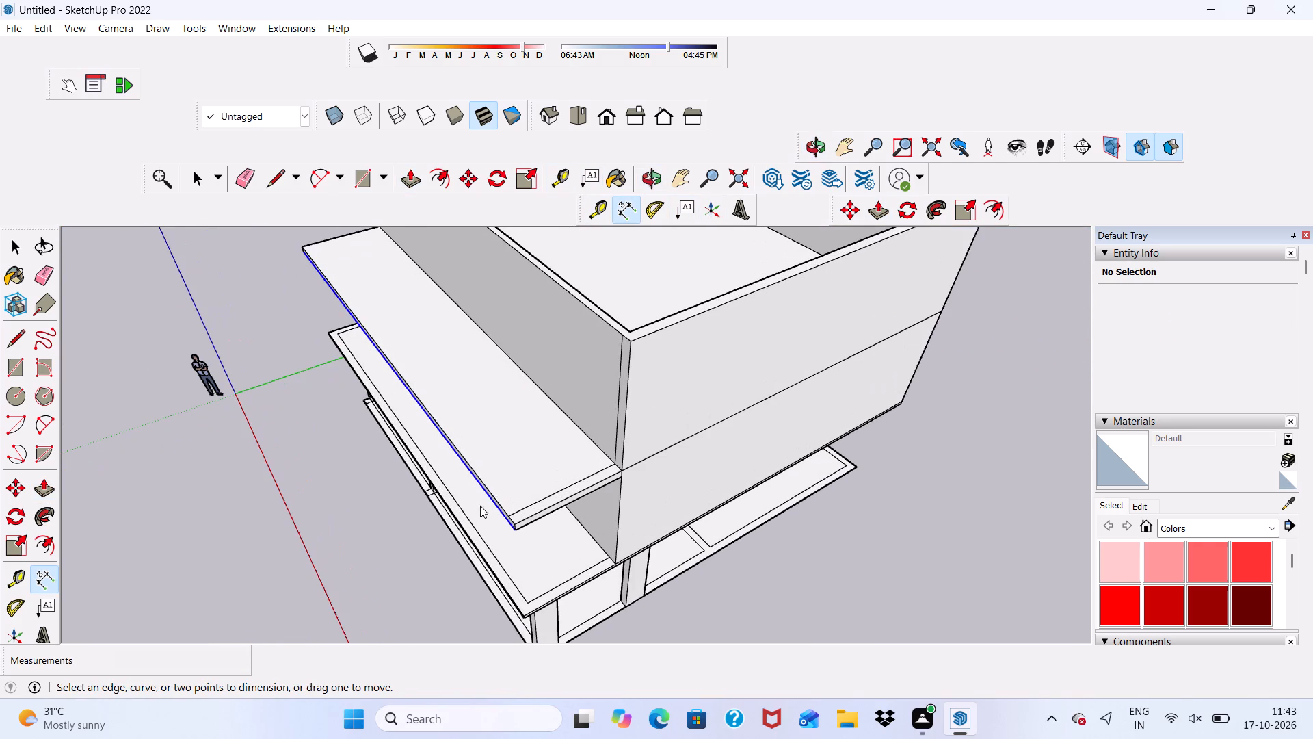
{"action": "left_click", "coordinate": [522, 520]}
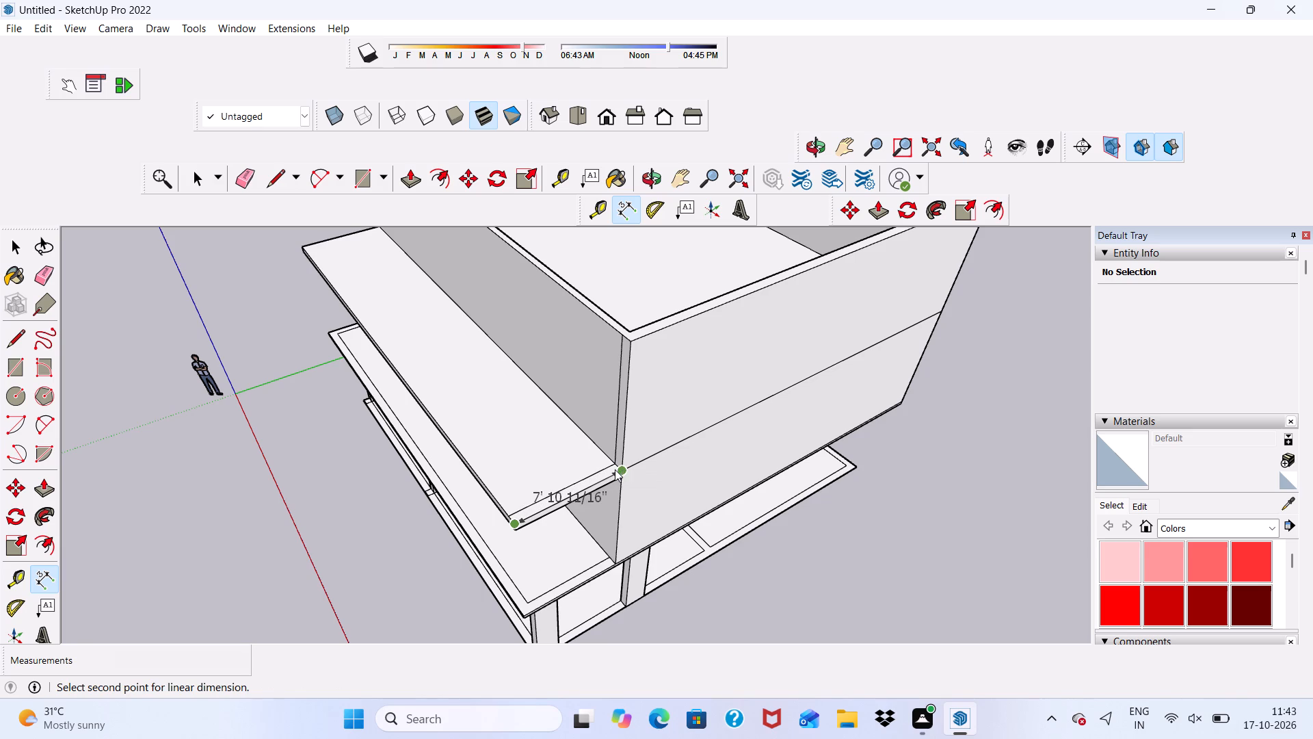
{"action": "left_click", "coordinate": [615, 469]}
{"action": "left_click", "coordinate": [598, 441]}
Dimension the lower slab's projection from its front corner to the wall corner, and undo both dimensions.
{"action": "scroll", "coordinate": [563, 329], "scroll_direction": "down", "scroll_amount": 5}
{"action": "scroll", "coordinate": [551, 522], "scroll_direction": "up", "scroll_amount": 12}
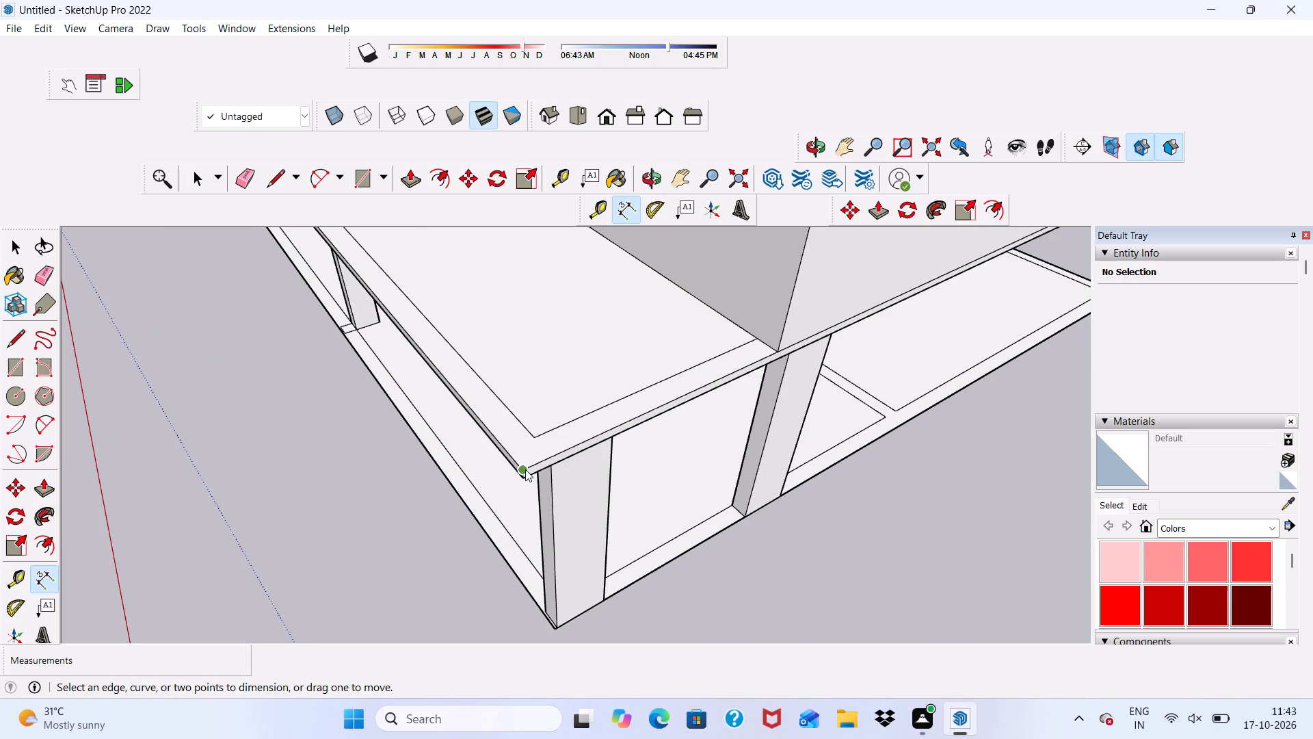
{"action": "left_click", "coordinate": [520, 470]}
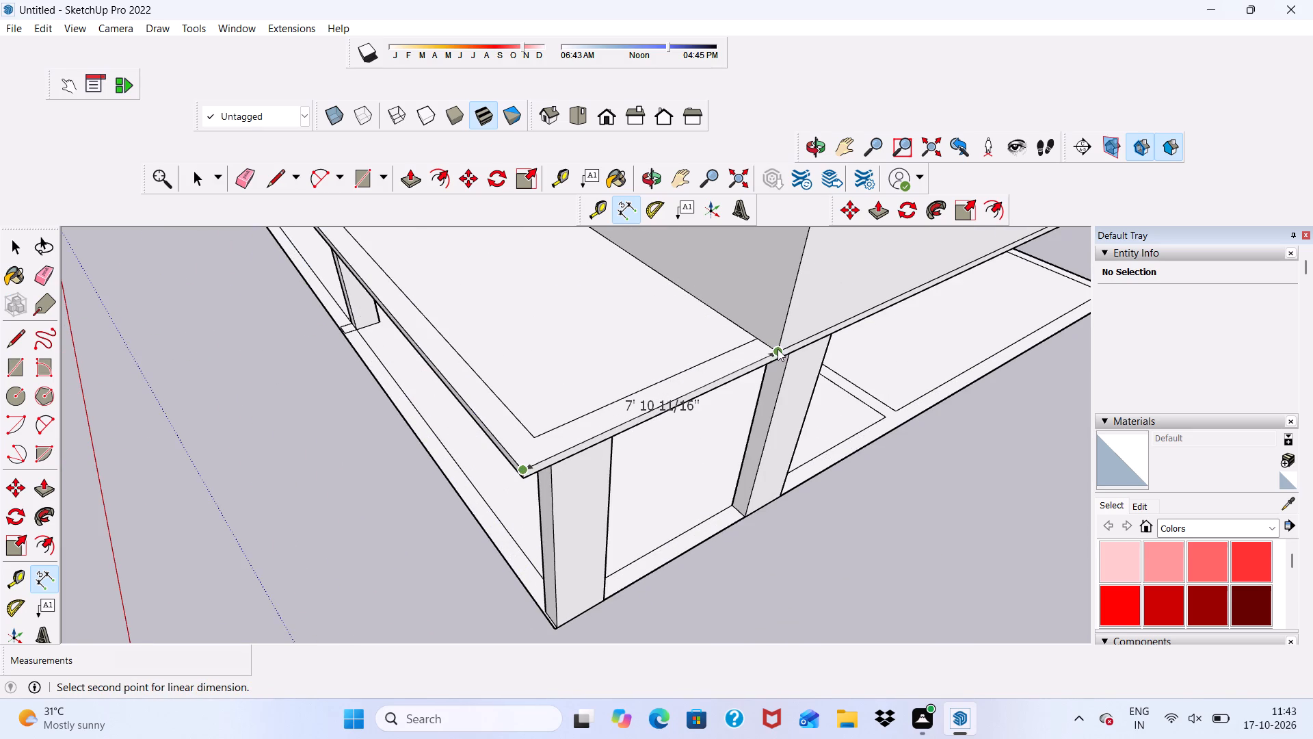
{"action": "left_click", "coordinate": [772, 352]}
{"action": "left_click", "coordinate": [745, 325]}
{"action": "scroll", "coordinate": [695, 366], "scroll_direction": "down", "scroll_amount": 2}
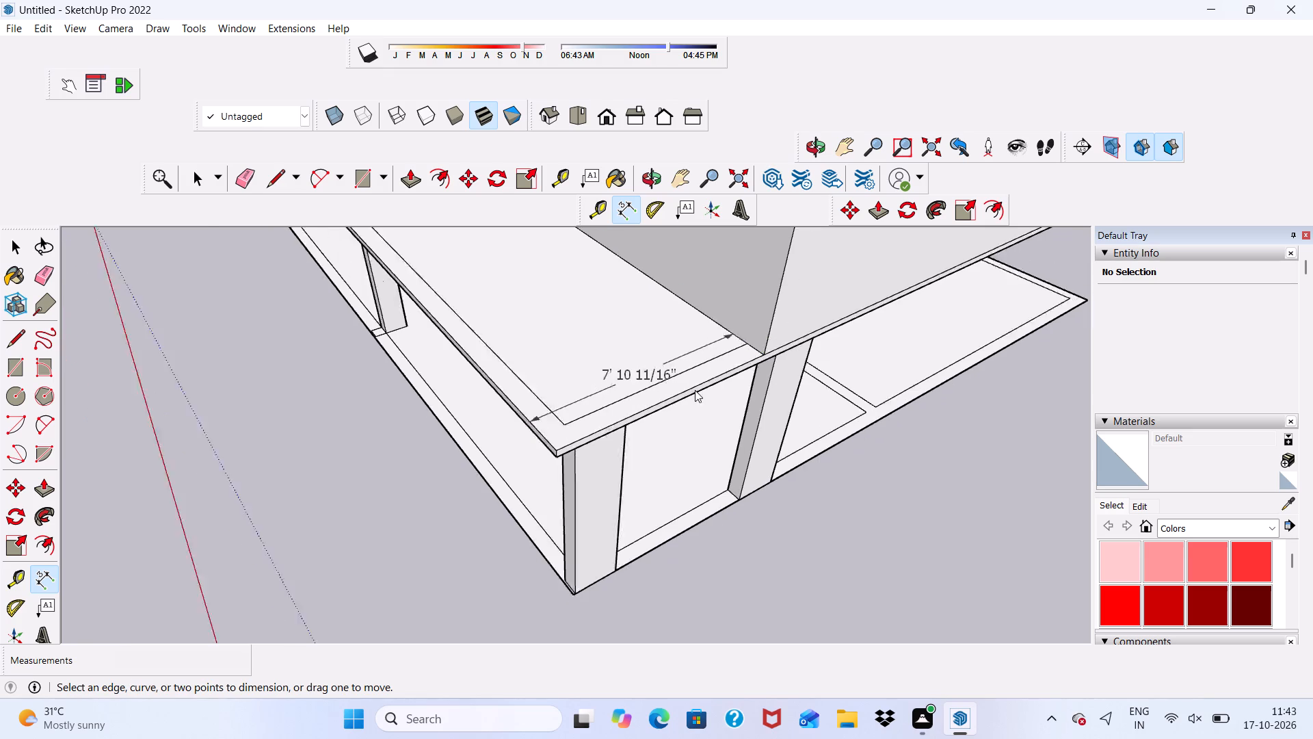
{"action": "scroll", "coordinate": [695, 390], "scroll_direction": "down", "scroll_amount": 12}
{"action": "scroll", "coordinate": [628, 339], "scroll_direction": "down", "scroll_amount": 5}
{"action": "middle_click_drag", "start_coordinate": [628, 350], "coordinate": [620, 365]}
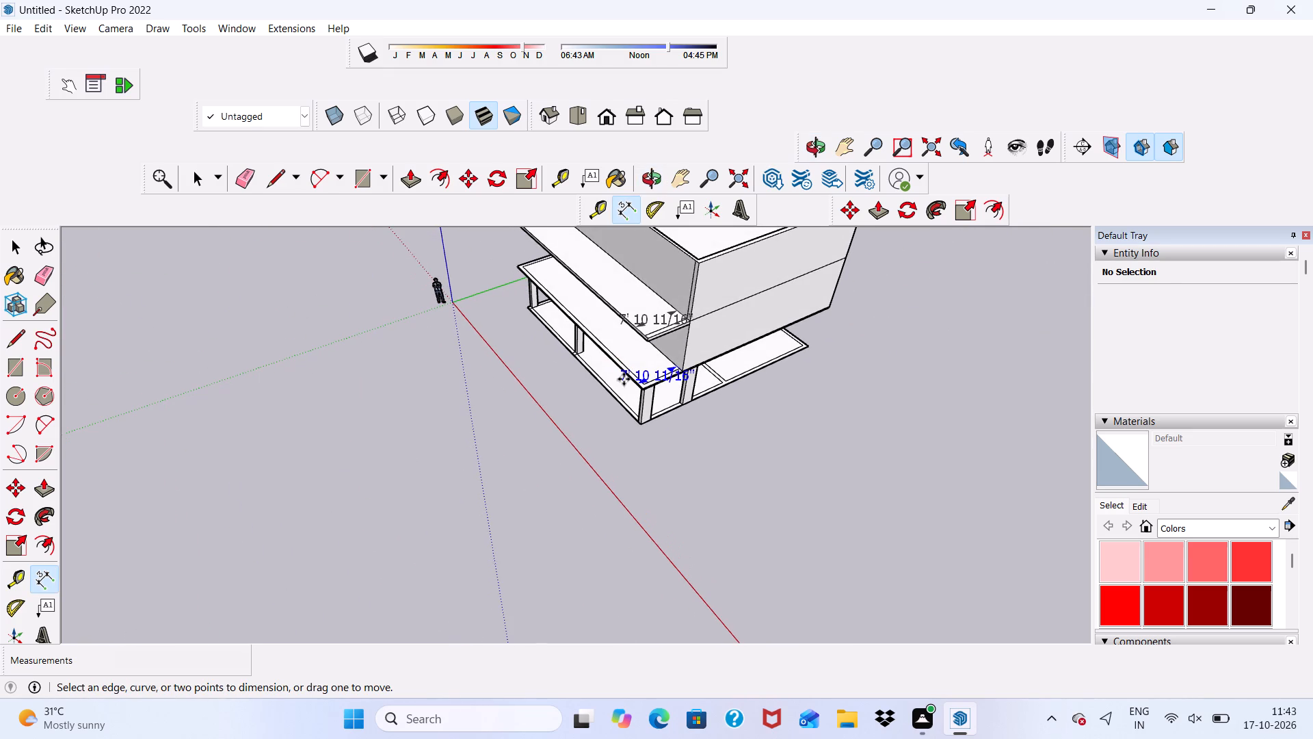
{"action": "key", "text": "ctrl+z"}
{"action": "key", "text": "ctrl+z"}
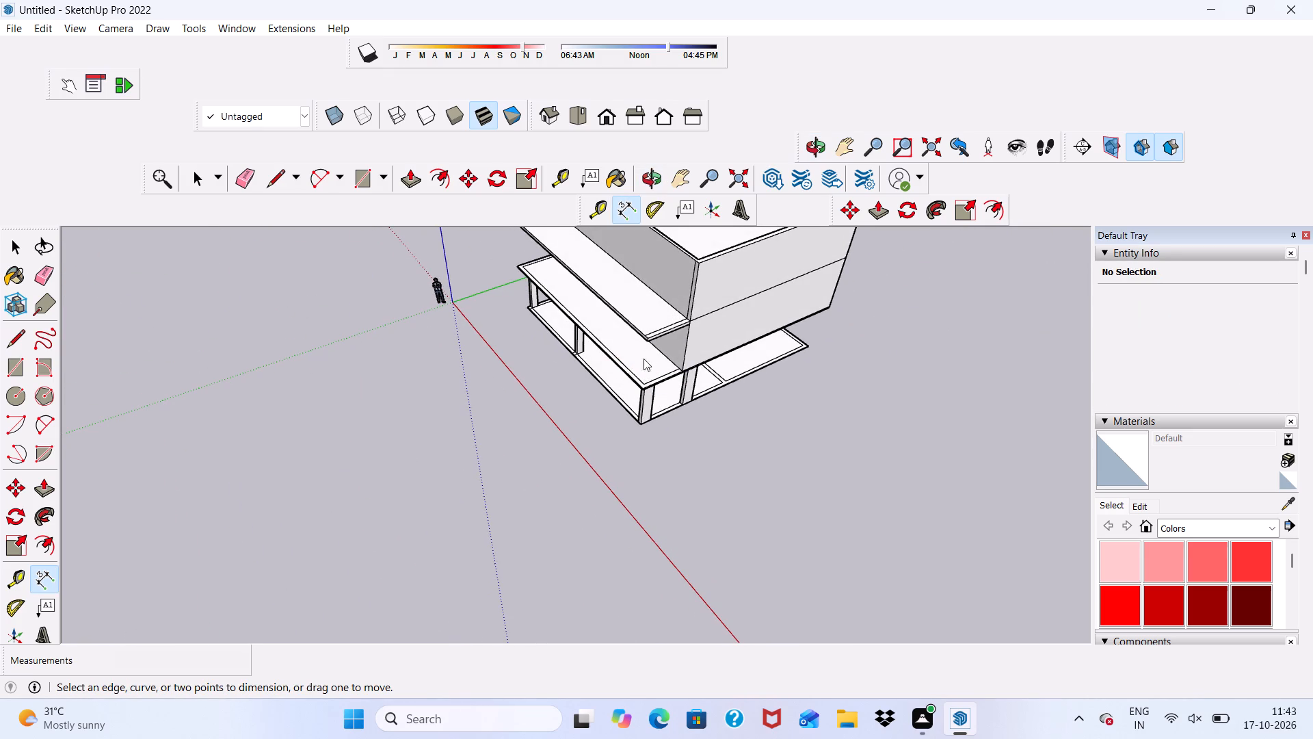
Examine the upper projecting slab and its alignment with the lower slab from the front, below and above.
{"action": "key", "text": "space"}
{"action": "scroll", "coordinate": [451, 343], "scroll_direction": "up", "scroll_amount": 5}
{"action": "scroll", "coordinate": [451, 343], "scroll_direction": "down", "scroll_amount": 5}
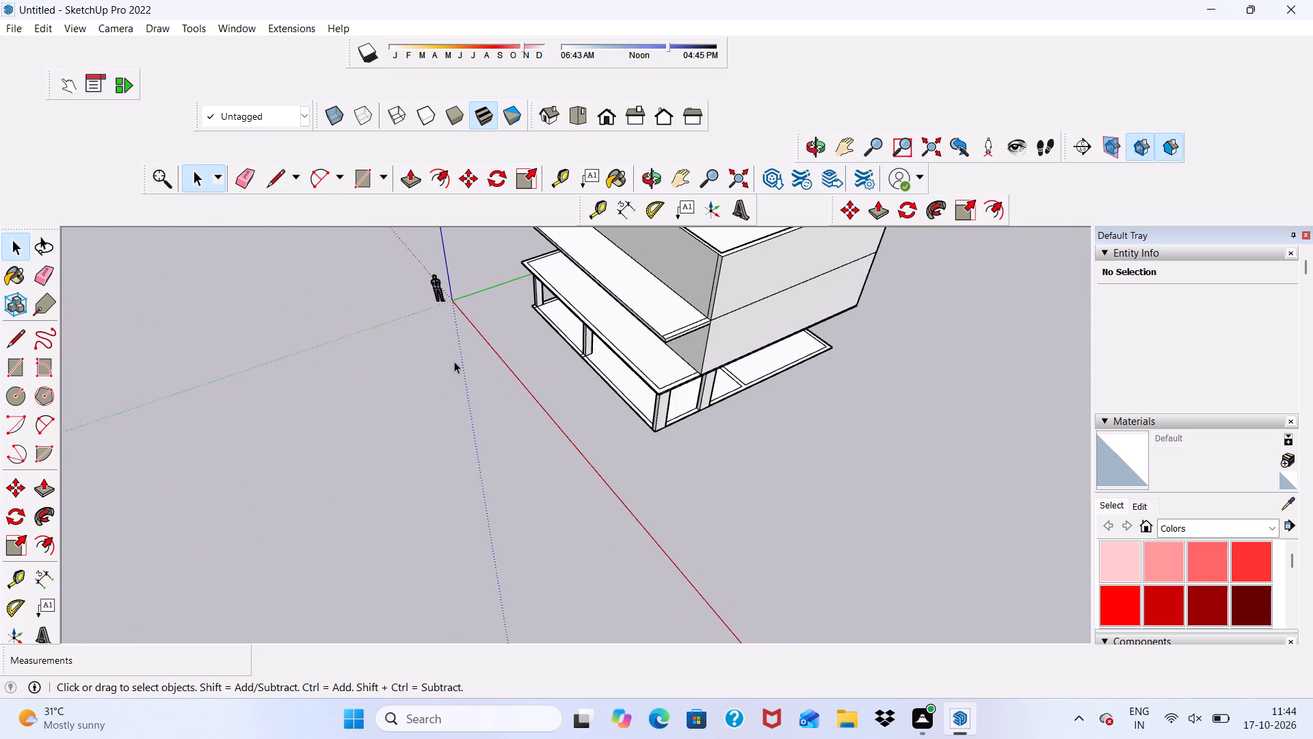
{"action": "scroll", "coordinate": [454, 361], "scroll_direction": "down", "scroll_amount": 2}
{"action": "scroll", "coordinate": [446, 346], "scroll_direction": "up", "scroll_amount": 6}
{"action": "scroll", "coordinate": [389, 241], "scroll_direction": "down", "scroll_amount": 2}
{"action": "scroll", "coordinate": [404, 356], "scroll_direction": "up", "scroll_amount": 2}
{"action": "middle_click_drag", "start_coordinate": [404, 356], "coordinate": [541, 276]}
{"action": "scroll", "coordinate": [531, 296], "scroll_direction": "down", "scroll_amount": 7}
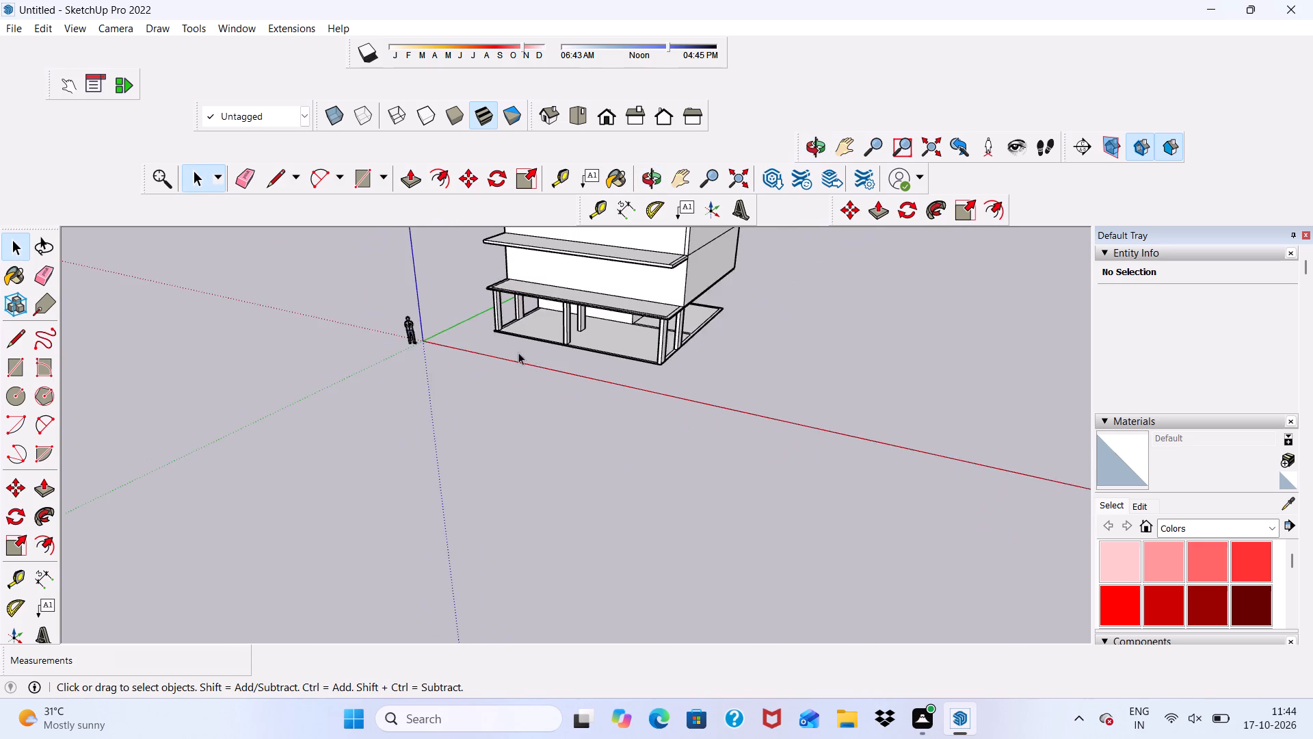
{"action": "scroll", "coordinate": [518, 352], "scroll_direction": "down", "scroll_amount": 4}
{"action": "scroll", "coordinate": [514, 367], "scroll_direction": "up", "scroll_amount": 1}
{"action": "middle_click_drag", "start_coordinate": [514, 366], "coordinate": [571, 187]}
{"action": "scroll", "coordinate": [571, 187], "scroll_direction": "up", "scroll_amount": 15}
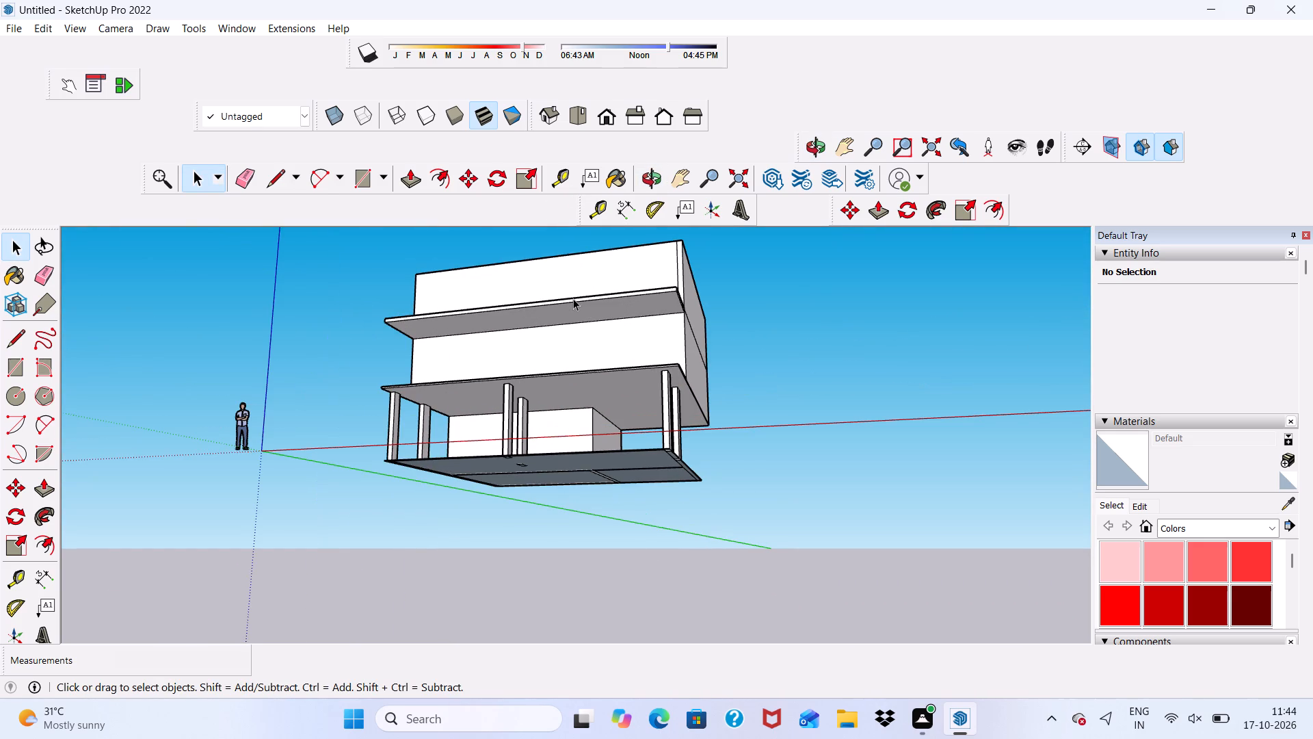
{"action": "scroll", "coordinate": [573, 298], "scroll_direction": "up", "scroll_amount": 12}
{"action": "scroll", "coordinate": [573, 298], "scroll_direction": "down", "scroll_amount": 2}
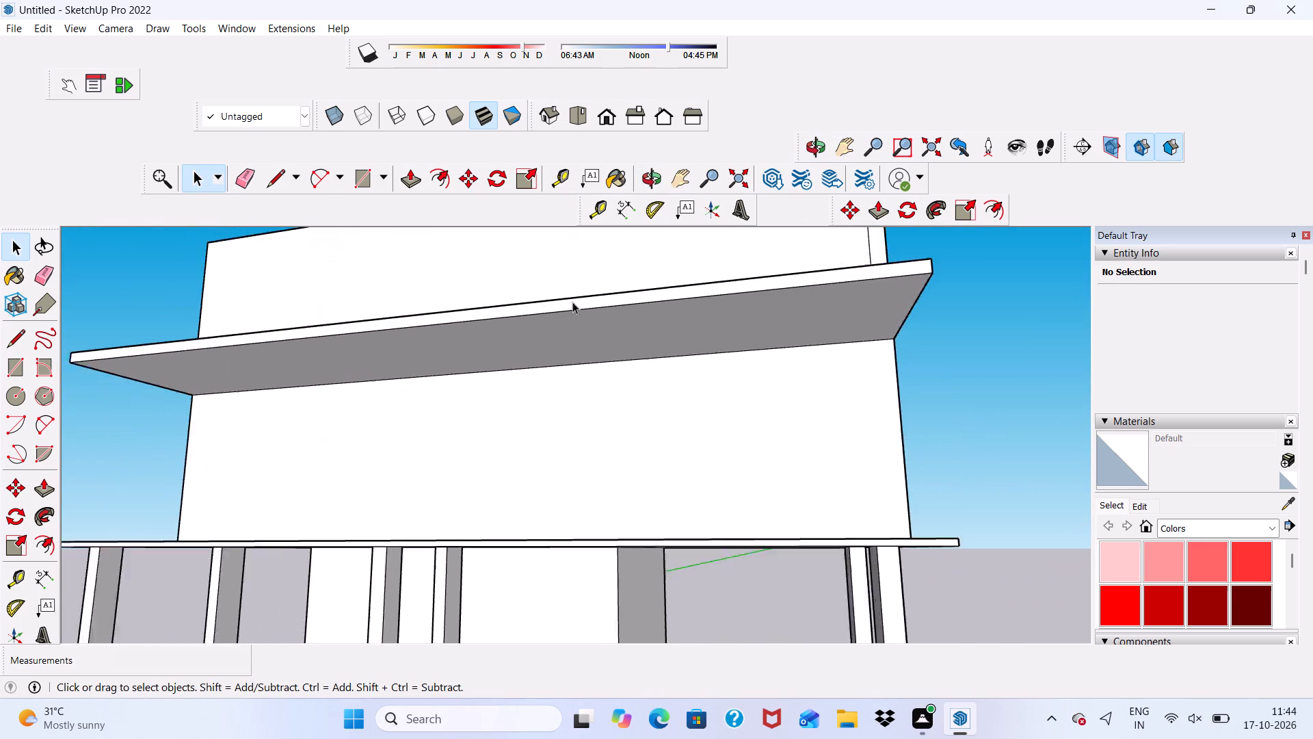
{"action": "scroll", "coordinate": [572, 302], "scroll_direction": "down", "scroll_amount": 9}
{"action": "middle_click_drag", "start_coordinate": [570, 308], "coordinate": [492, 523]}
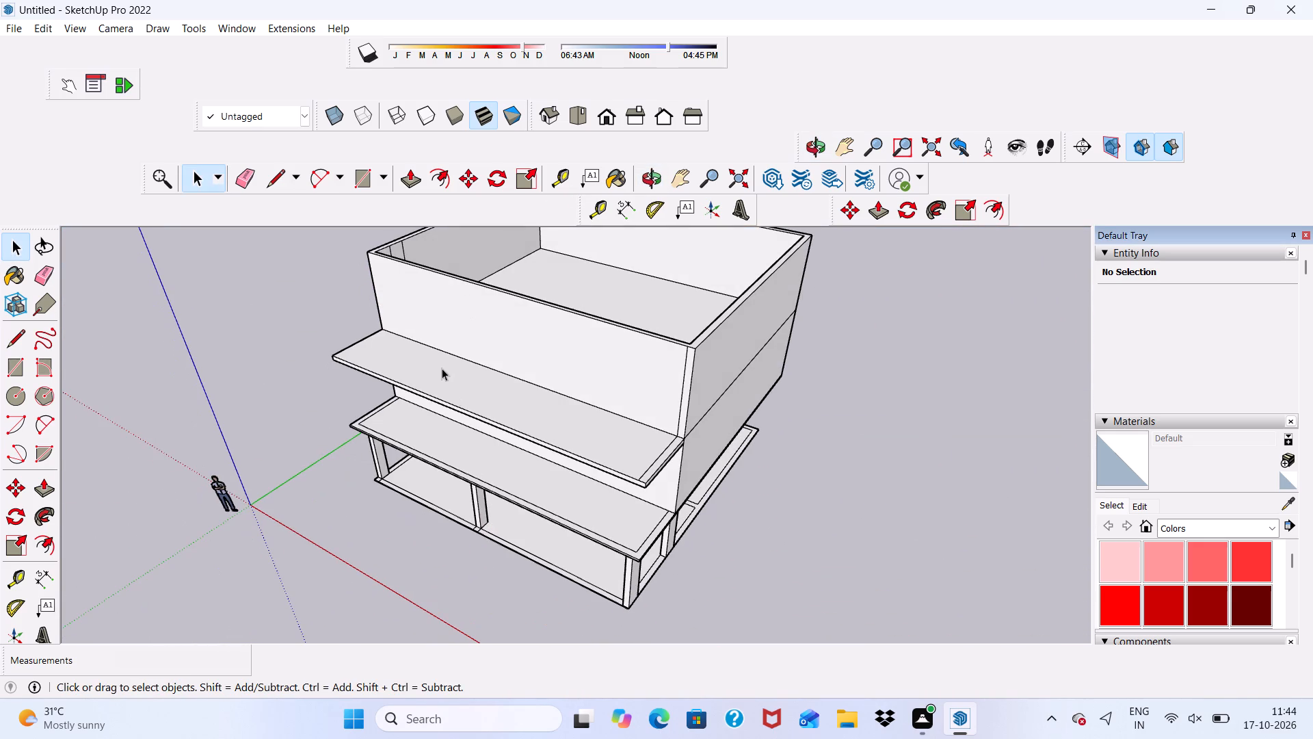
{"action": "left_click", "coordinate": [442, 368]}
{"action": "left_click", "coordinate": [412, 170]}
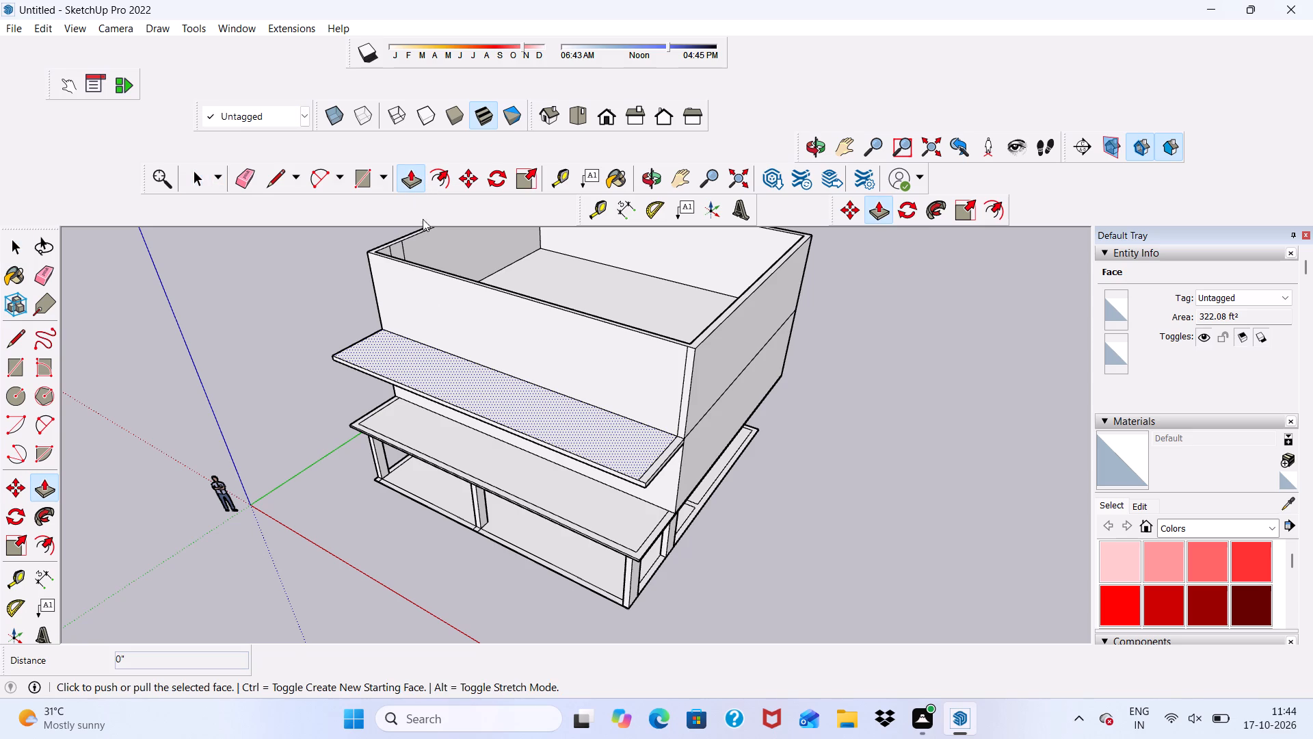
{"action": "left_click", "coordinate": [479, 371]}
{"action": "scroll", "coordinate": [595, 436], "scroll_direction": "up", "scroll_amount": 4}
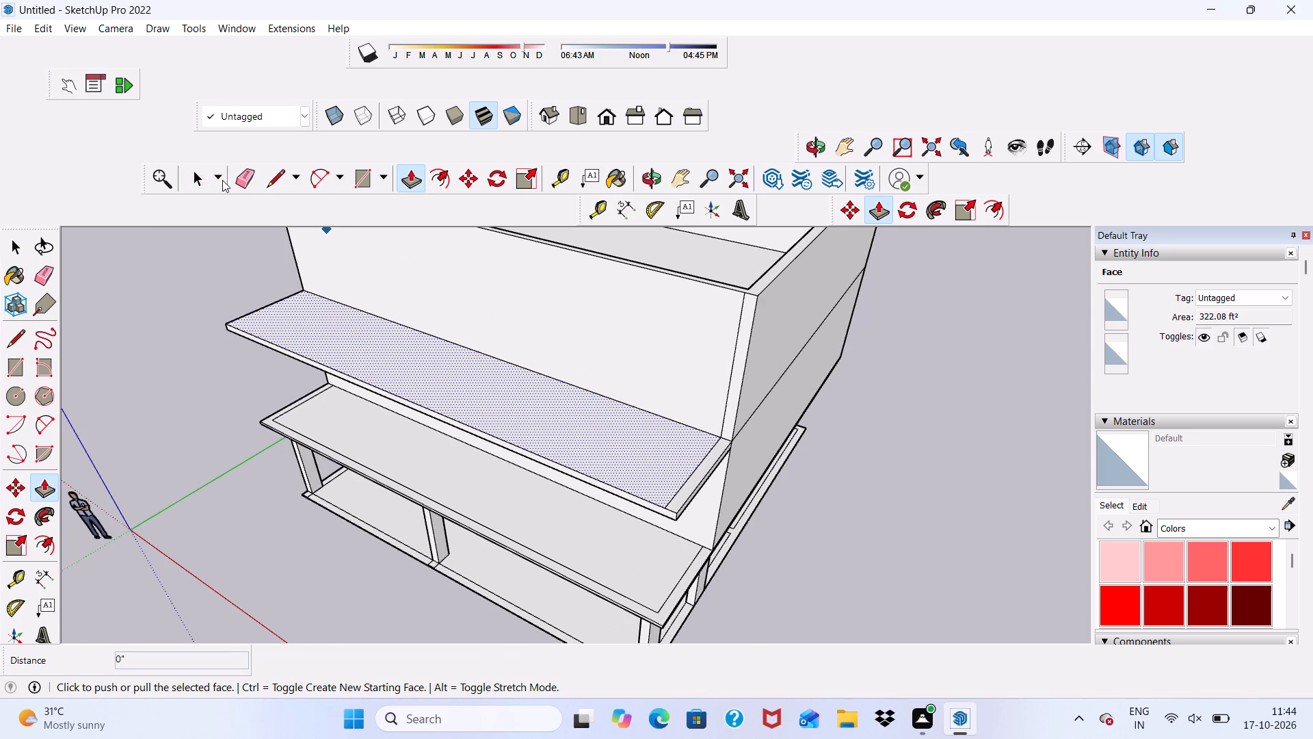
Erase the leftover line across the top of the upper projecting slab near its side end.
{"action": "left_click", "coordinate": [246, 175]}
{"action": "scroll", "coordinate": [596, 541], "scroll_direction": "up", "scroll_amount": 2}
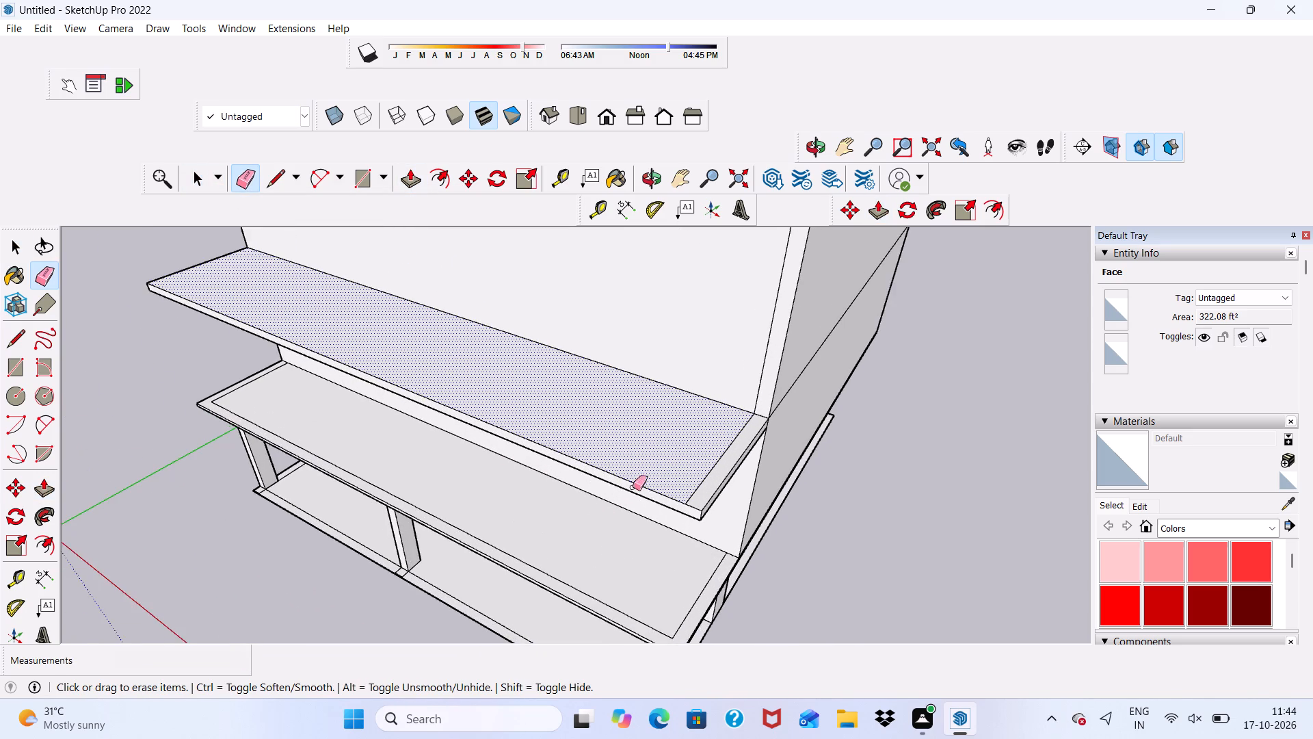
{"action": "scroll", "coordinate": [663, 486], "scroll_direction": "up", "scroll_amount": 1}
{"action": "left_click_drag", "start_coordinate": [696, 490], "coordinate": [702, 497]}
{"action": "scroll", "coordinate": [719, 448], "scroll_direction": "down", "scroll_amount": 3}
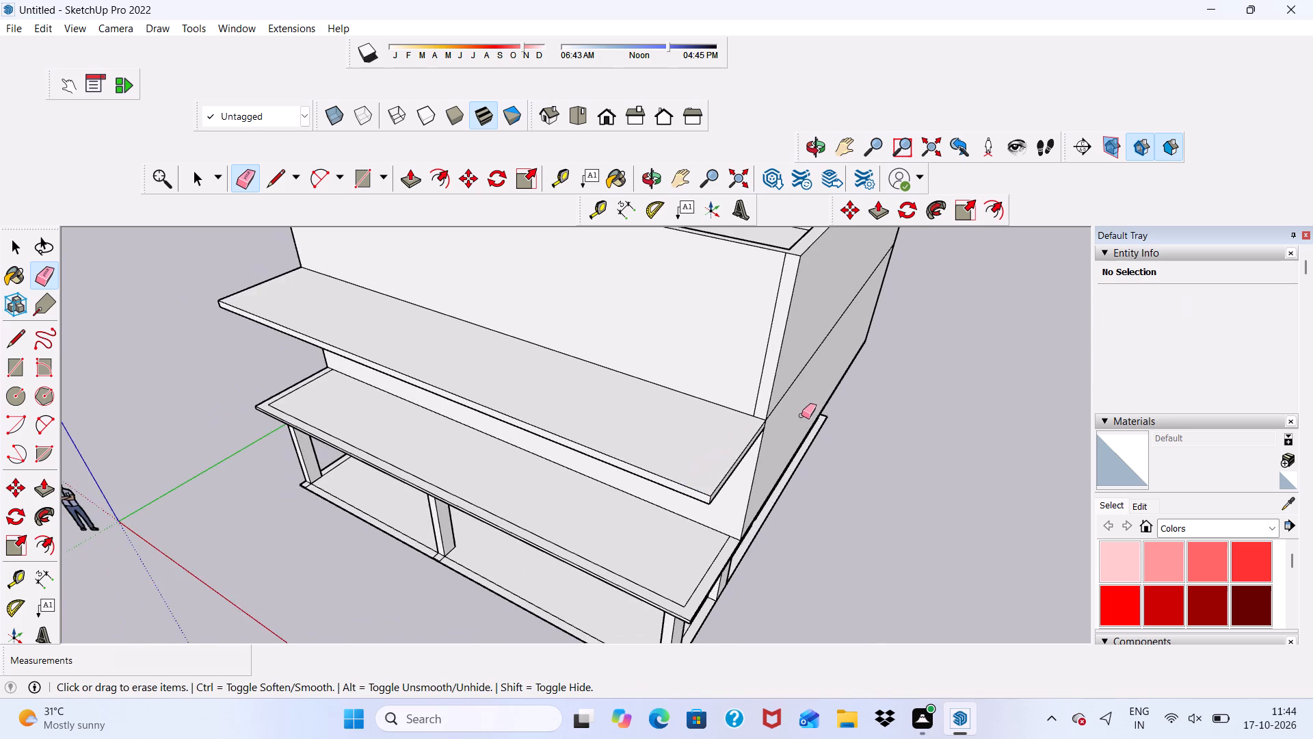
{"action": "scroll", "coordinate": [771, 413], "scroll_direction": "down", "scroll_amount": 2}
{"action": "key", "text": "space"}
Erase the two leftover vertical lines on the inner face of the top storey's side wall near the front corner.
{"action": "scroll", "coordinate": [741, 425], "scroll_direction": "down", "scroll_amount": 6}
{"action": "scroll", "coordinate": [555, 379], "scroll_direction": "down", "scroll_amount": 2}
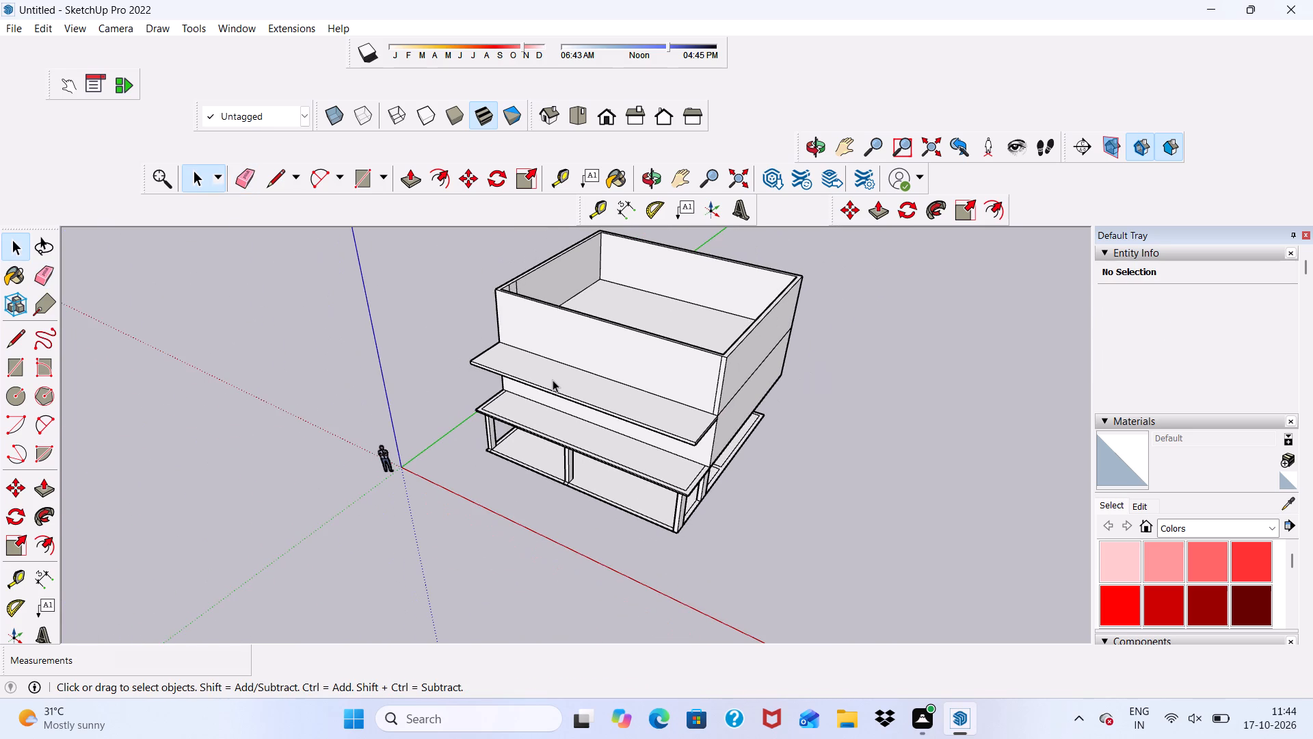
{"action": "scroll", "coordinate": [553, 380], "scroll_direction": "up", "scroll_amount": 5}
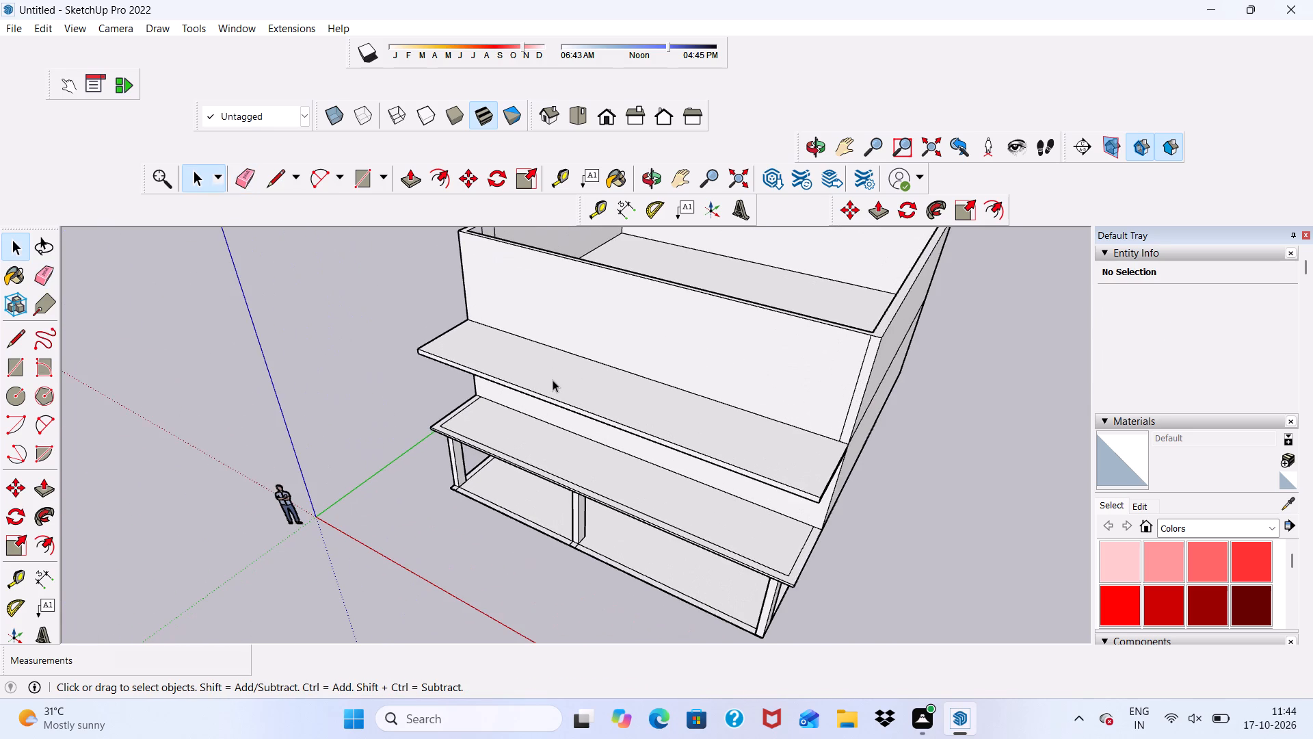
{"action": "scroll", "coordinate": [553, 380], "scroll_direction": "up", "scroll_amount": 5}
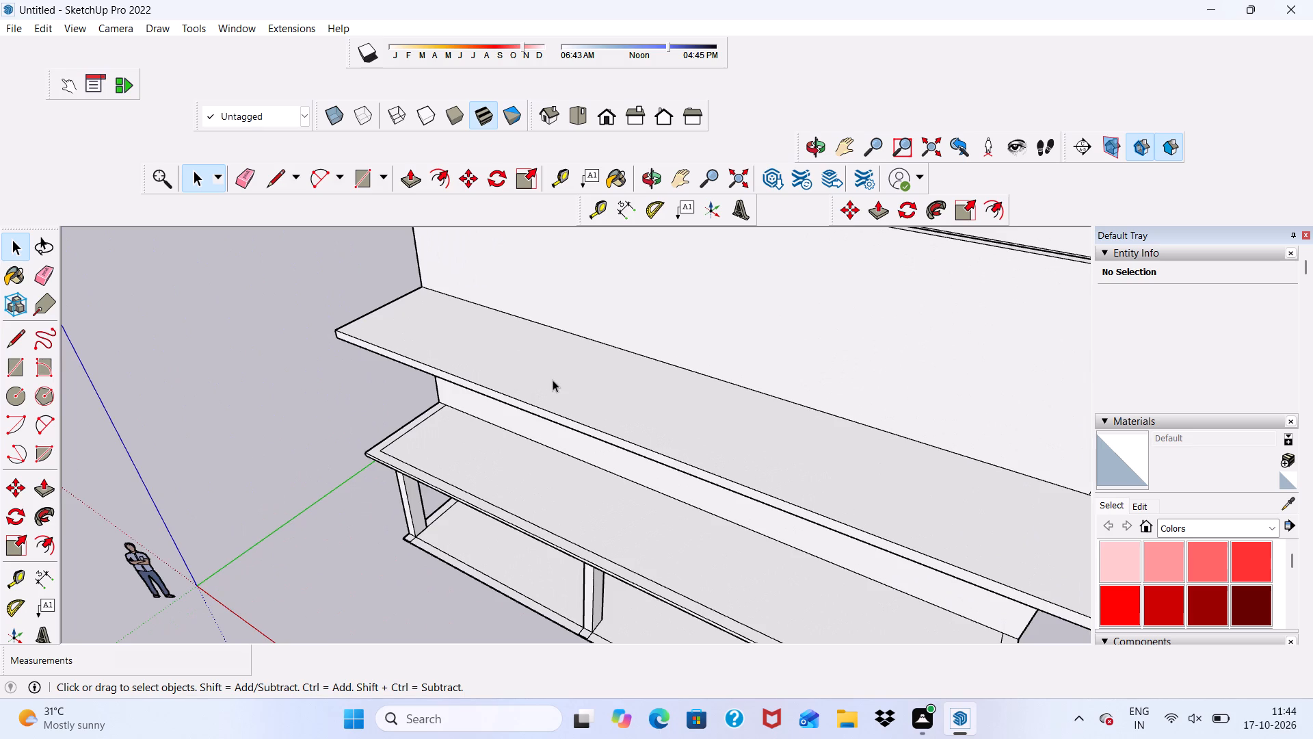
{"action": "scroll", "coordinate": [553, 380], "scroll_direction": "up", "scroll_amount": 6}
{"action": "scroll", "coordinate": [543, 383], "scroll_direction": "down", "scroll_amount": 15}
{"action": "middle_click_drag", "start_coordinate": [516, 385], "coordinate": [644, 270]}
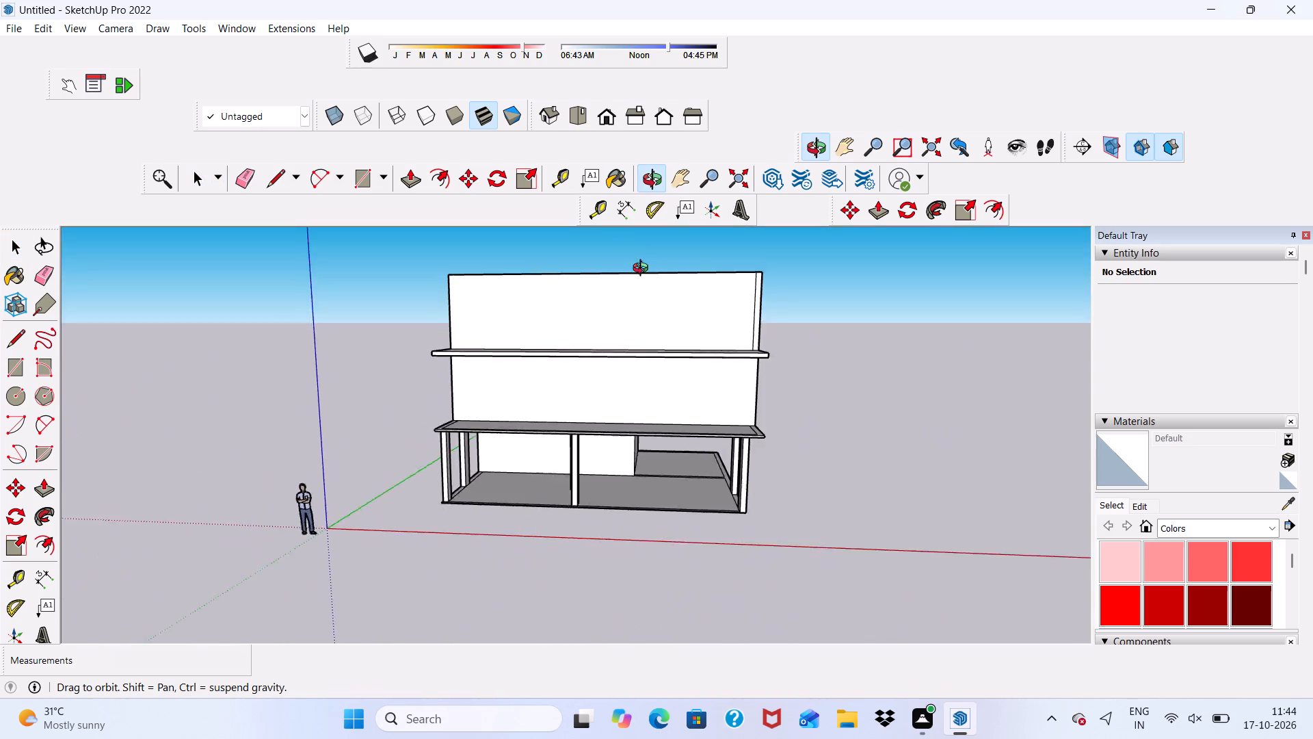
{"action": "middle_click_drag", "start_coordinate": [644, 270], "coordinate": [184, 442]}
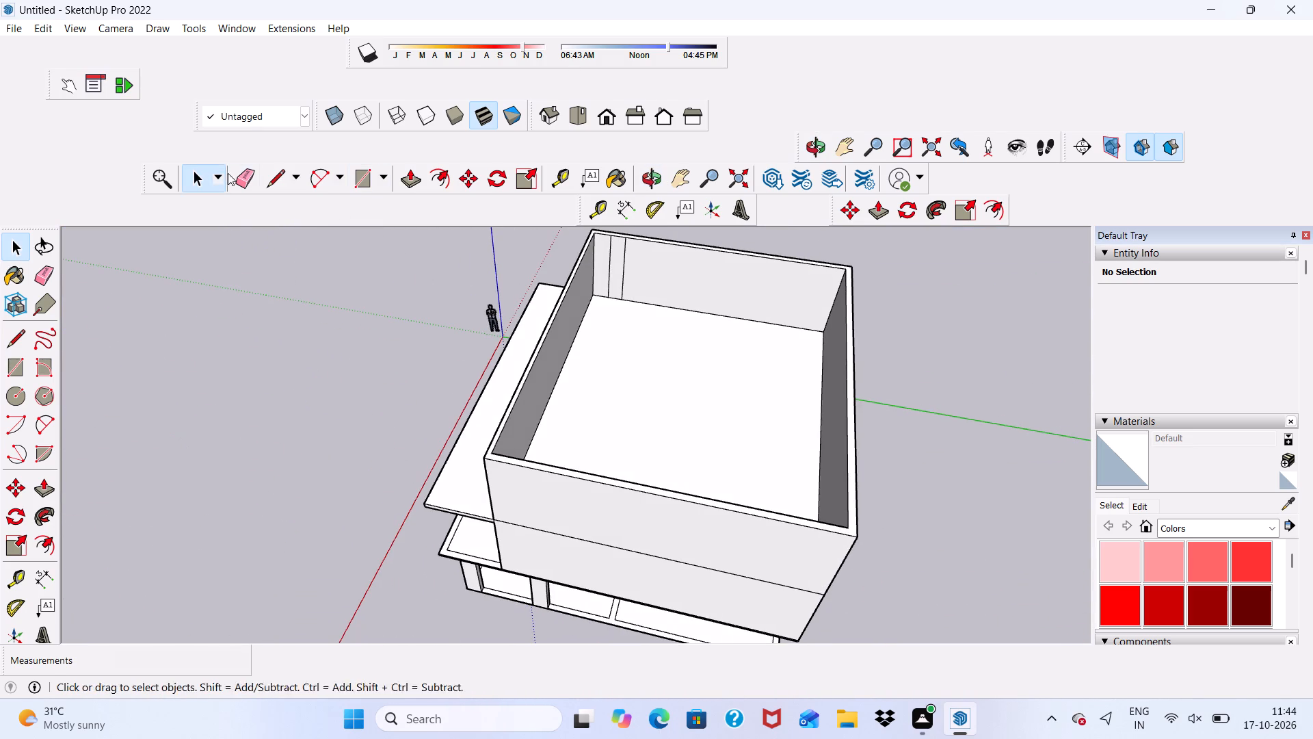
{"action": "left_click", "coordinate": [235, 173]}
{"action": "scroll", "coordinate": [643, 267], "scroll_direction": "up", "scroll_amount": 6}
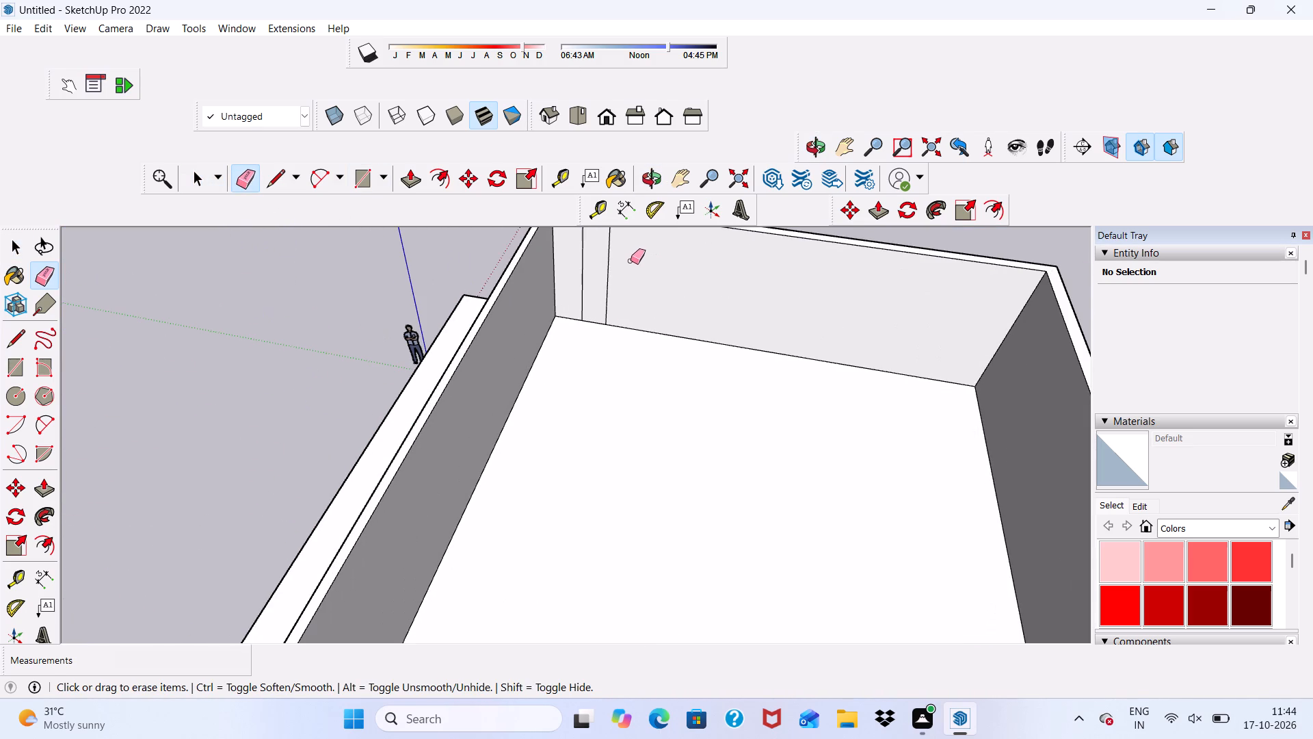
{"action": "left_click_drag", "start_coordinate": [627, 261], "coordinate": [581, 284]}
{"action": "scroll", "coordinate": [581, 291], "scroll_direction": "down", "scroll_amount": 14}
Erase the leftover vertical line beside the corner on the top storey's front wall, above the projecting slab.
{"action": "middle_click_drag", "start_coordinate": [505, 360], "coordinate": [578, 415]}
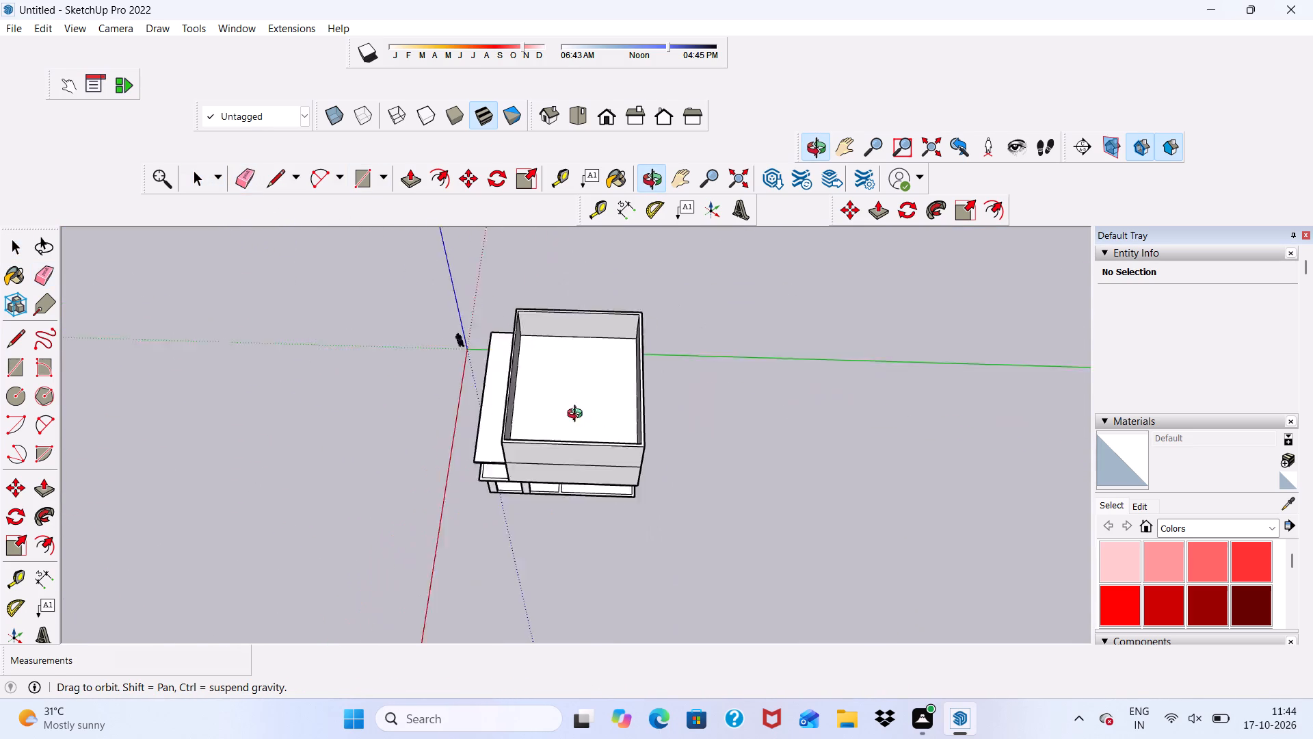
{"action": "middle_click_drag", "start_coordinate": [578, 415], "coordinate": [838, 369]}
{"action": "scroll", "coordinate": [563, 364], "scroll_direction": "up", "scroll_amount": 7}
{"action": "scroll", "coordinate": [371, 313], "scroll_direction": "down", "scroll_amount": 6}
{"action": "middle_click_drag", "start_coordinate": [378, 341], "coordinate": [650, 369]}
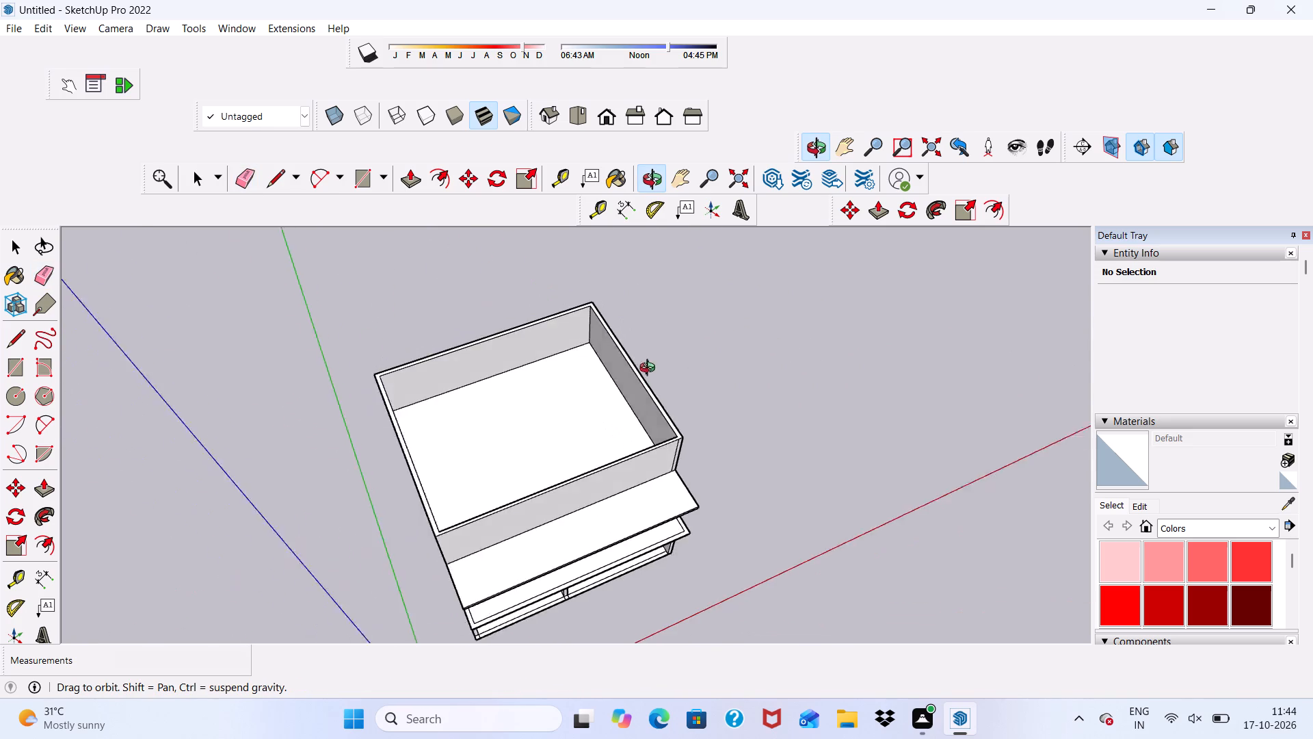
{"action": "middle_click_drag", "start_coordinate": [650, 369], "coordinate": [698, 354]}
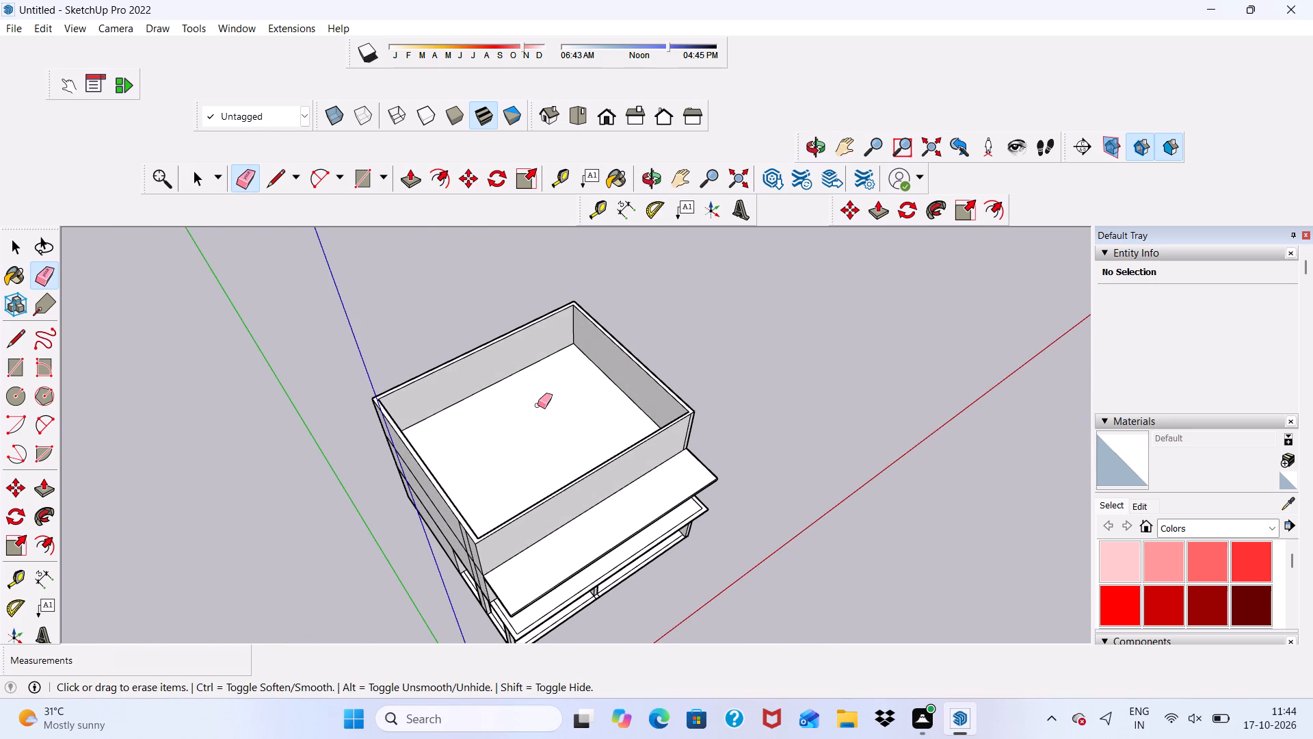
{"action": "scroll", "coordinate": [522, 426], "scroll_direction": "up", "scroll_amount": 6}
{"action": "scroll", "coordinate": [521, 424], "scroll_direction": "down", "scroll_amount": 6}
{"action": "middle_click_drag", "start_coordinate": [523, 425], "coordinate": [448, 346]}
{"action": "scroll", "coordinate": [641, 534], "scroll_direction": "up", "scroll_amount": 6}
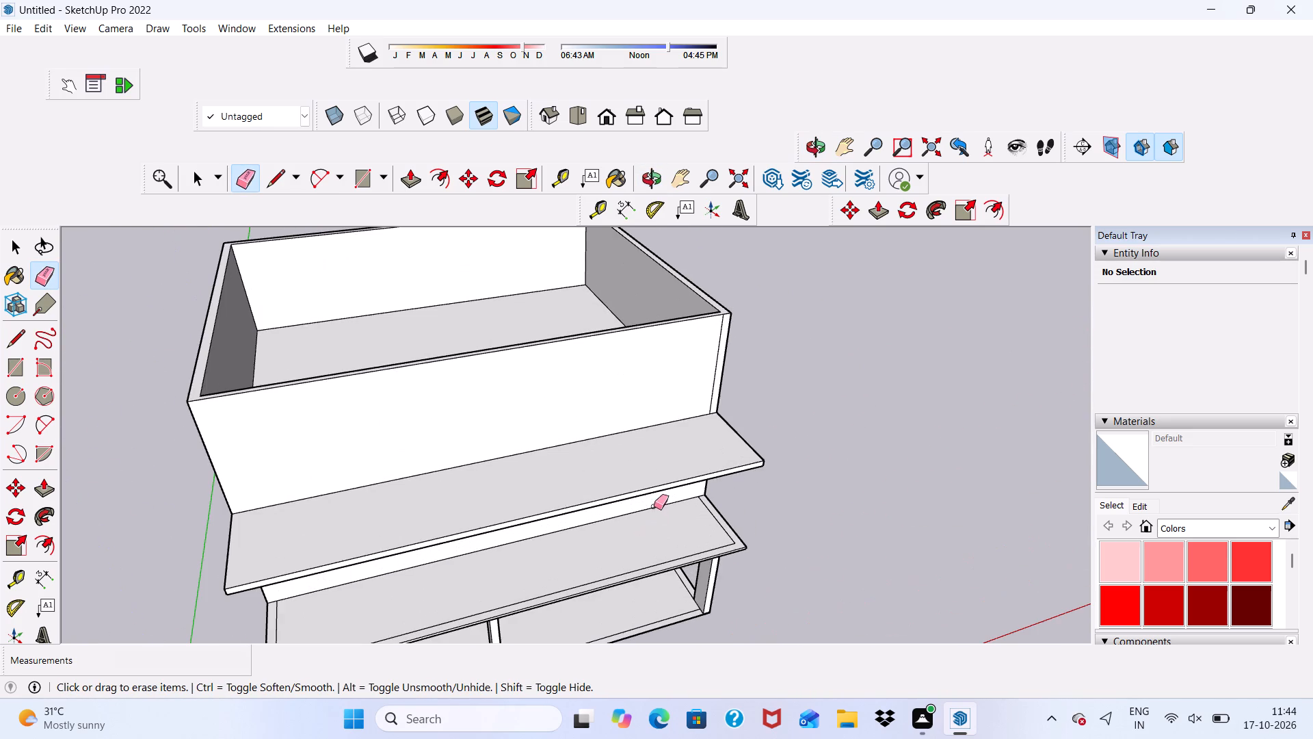
{"action": "left_click", "coordinate": [721, 361]}
Erase the vertical strip lines and horizontal storey lines on the outer side wall above the ground-floor opening.
{"action": "scroll", "coordinate": [730, 376], "scroll_direction": "down", "scroll_amount": 9}
{"action": "middle_click_drag", "start_coordinate": [583, 467], "coordinate": [782, 319]}
{"action": "scroll", "coordinate": [622, 366], "scroll_direction": "up", "scroll_amount": 5}
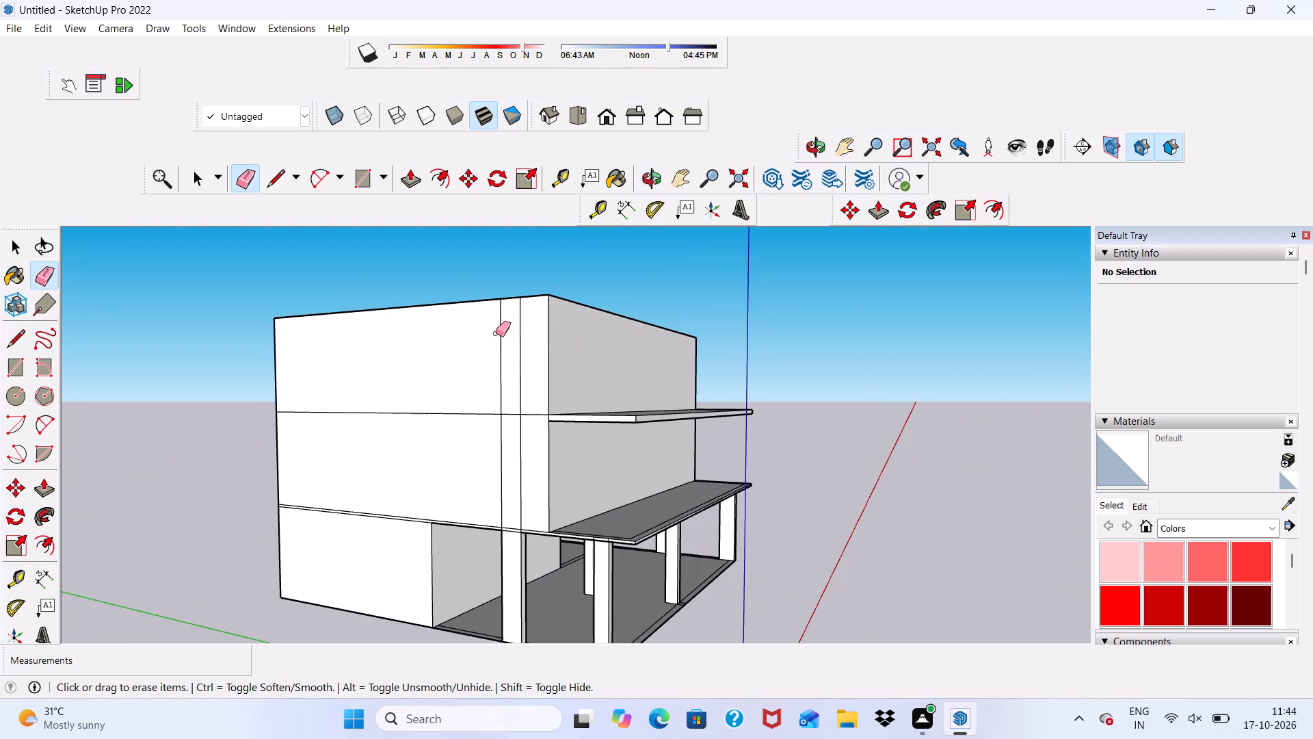
{"action": "left_click_drag", "start_coordinate": [496, 334], "coordinate": [527, 349]}
{"action": "left_click_drag", "start_coordinate": [504, 409], "coordinate": [512, 471]}
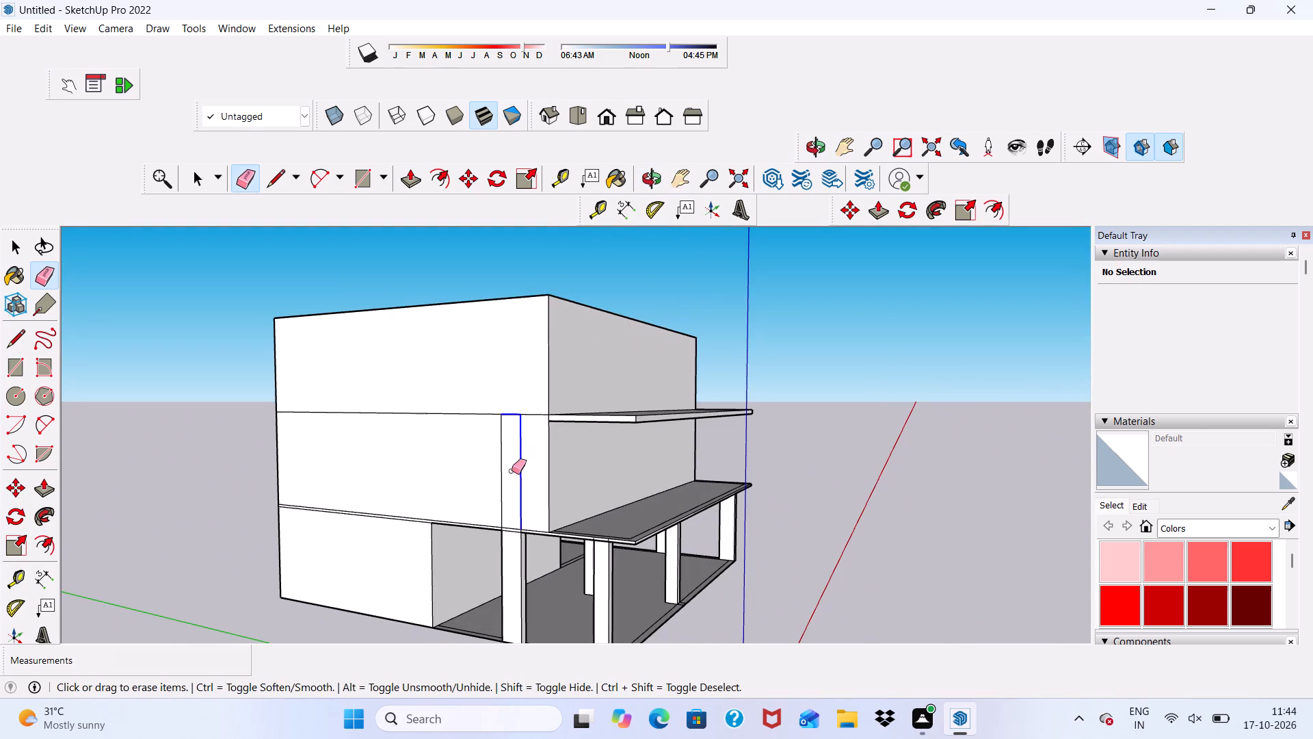
{"action": "left_click_drag", "start_coordinate": [512, 471], "coordinate": [466, 407]}
{"action": "scroll", "coordinate": [534, 407], "scroll_direction": "up", "scroll_amount": 3}
{"action": "left_click_drag", "start_coordinate": [534, 407], "coordinate": [536, 428]}
{"action": "left_click_drag", "start_coordinate": [370, 541], "coordinate": [350, 575]}
{"action": "scroll", "coordinate": [251, 513], "scroll_direction": "down", "scroll_amount": 6}
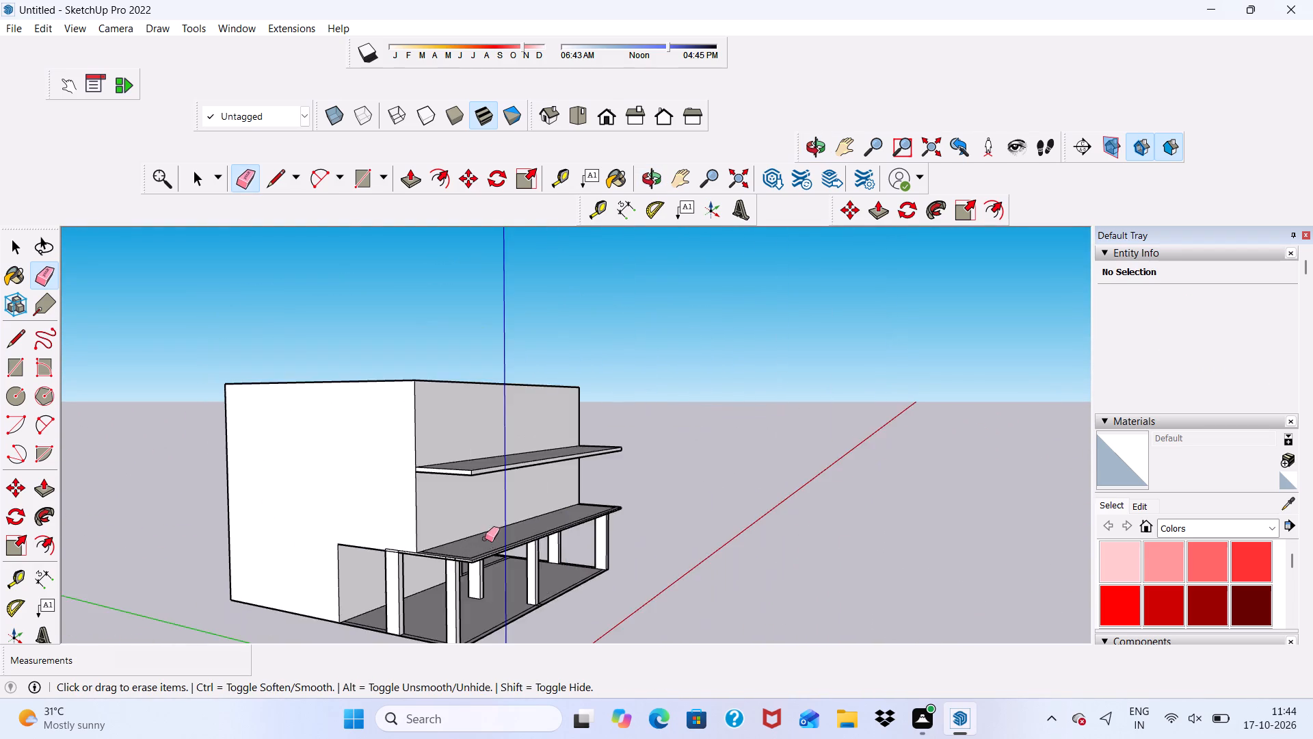
Erase the horizontal storey line across the opposite outer side wall, leaving one continuous face.
{"action": "middle_click_drag", "start_coordinate": [485, 539], "coordinate": [40, 573]}
{"action": "scroll", "coordinate": [723, 467], "scroll_direction": "up", "scroll_amount": 3}
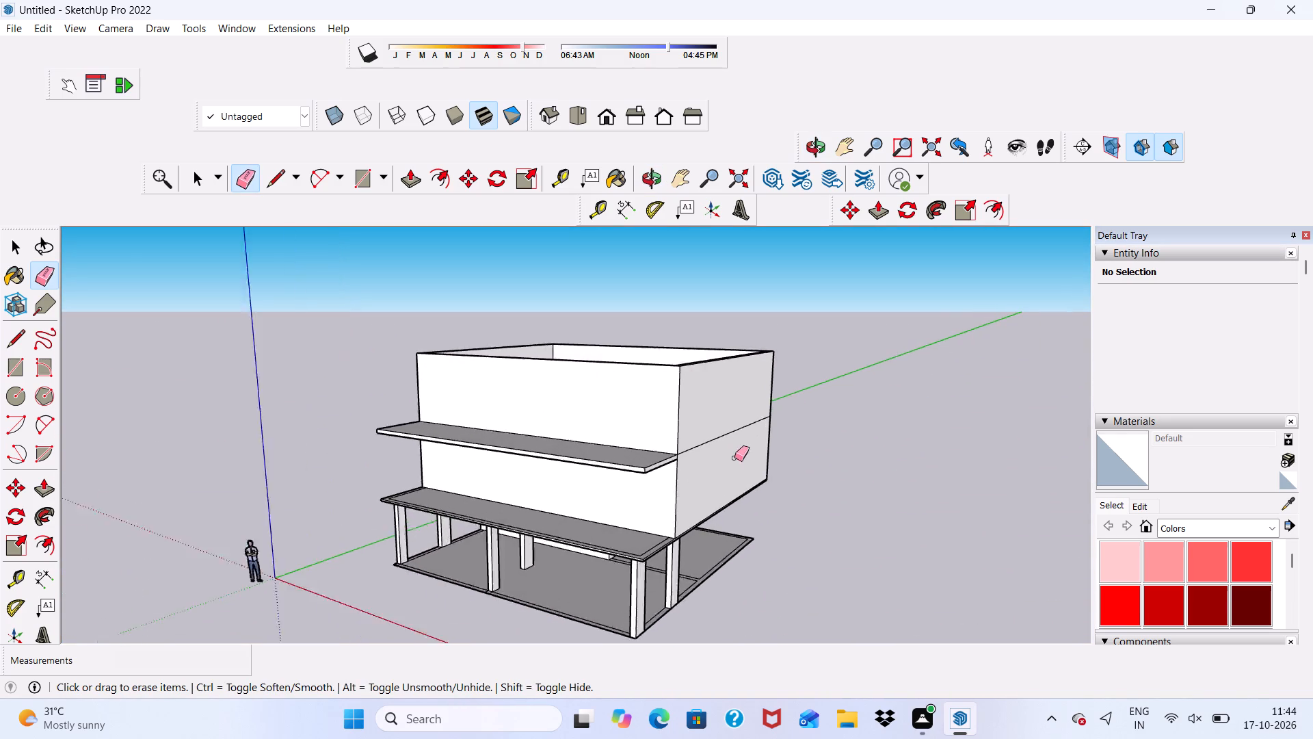
{"action": "scroll", "coordinate": [734, 458], "scroll_direction": "up", "scroll_amount": 3}
{"action": "scroll", "coordinate": [654, 435], "scroll_direction": "down", "scroll_amount": 5}
{"action": "left_click", "coordinate": [656, 441]}
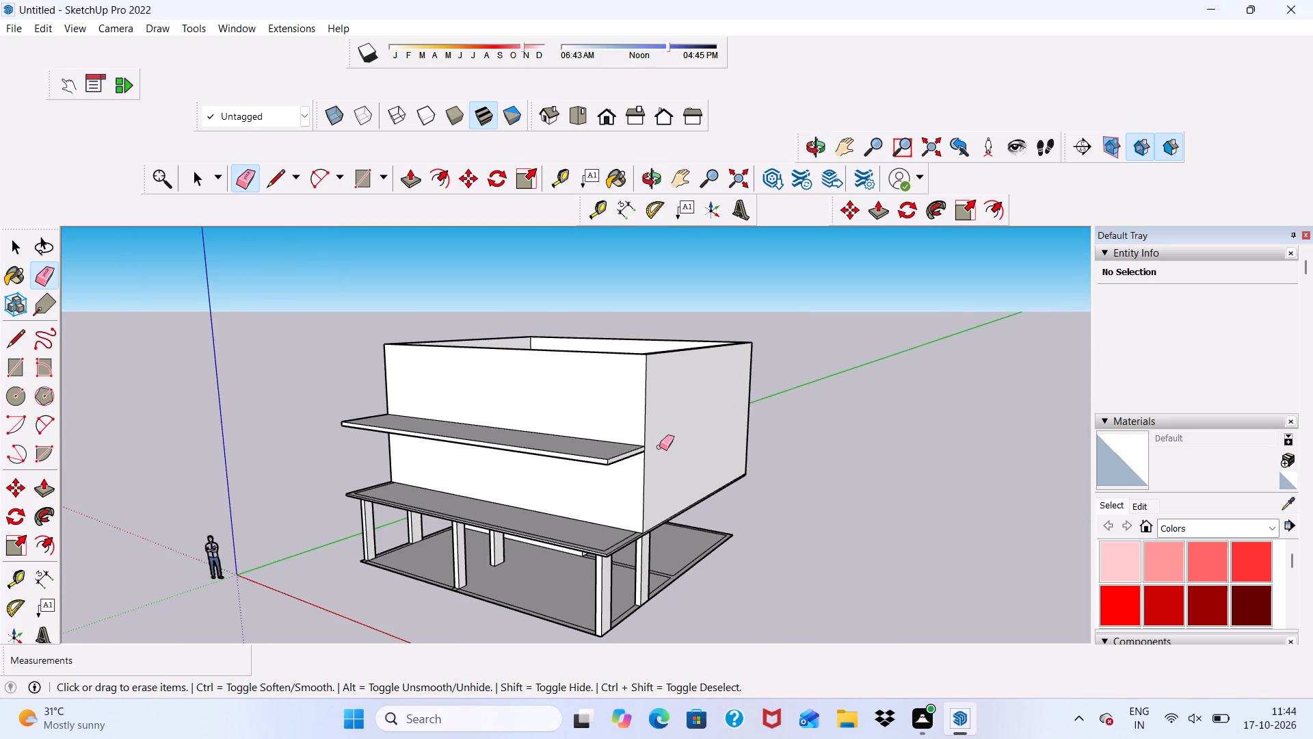
{"action": "key", "text": "space"}
Cover the open top storey with a 33' 8 1/8" by 32' 7 1/2" rectangle from the rear outer corner to the front wall's top.
{"action": "scroll", "coordinate": [480, 364], "scroll_direction": "up", "scroll_amount": 4}
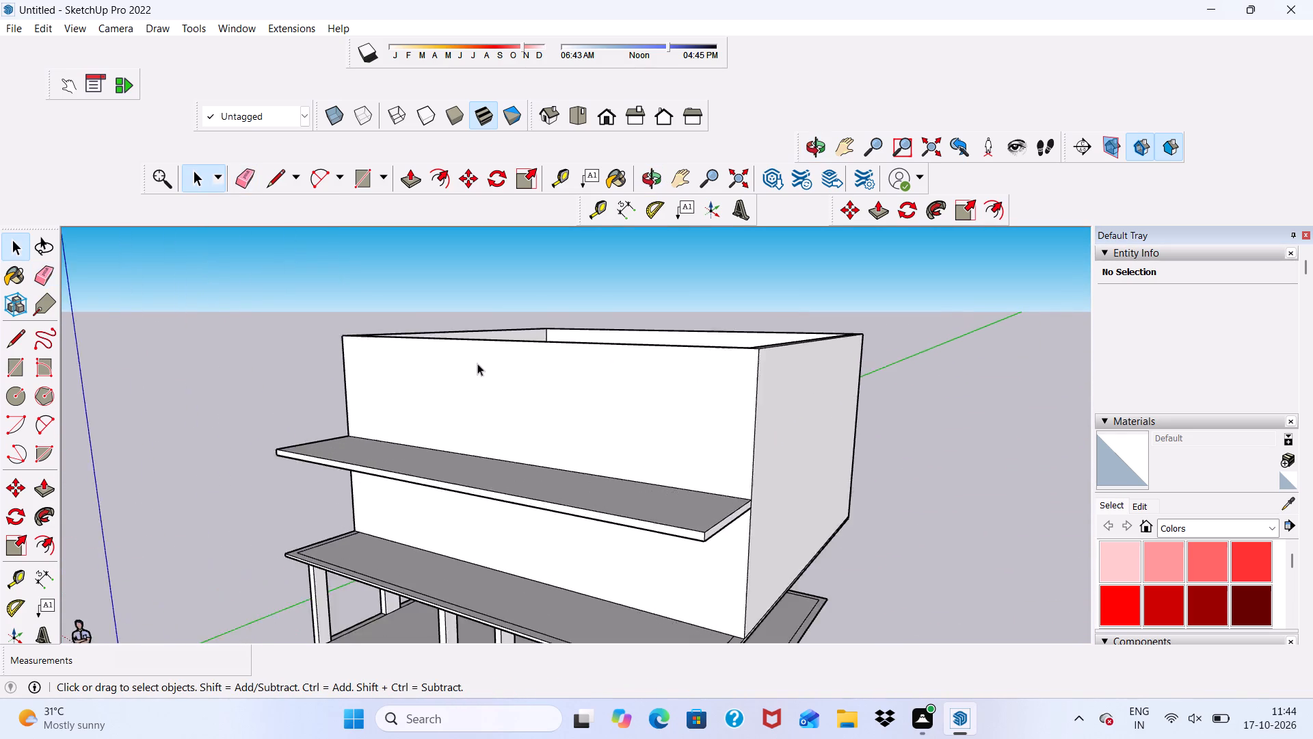
{"action": "scroll", "coordinate": [464, 374], "scroll_direction": "down", "scroll_amount": 5}
{"action": "middle_click_drag", "start_coordinate": [470, 398], "coordinate": [663, 463]}
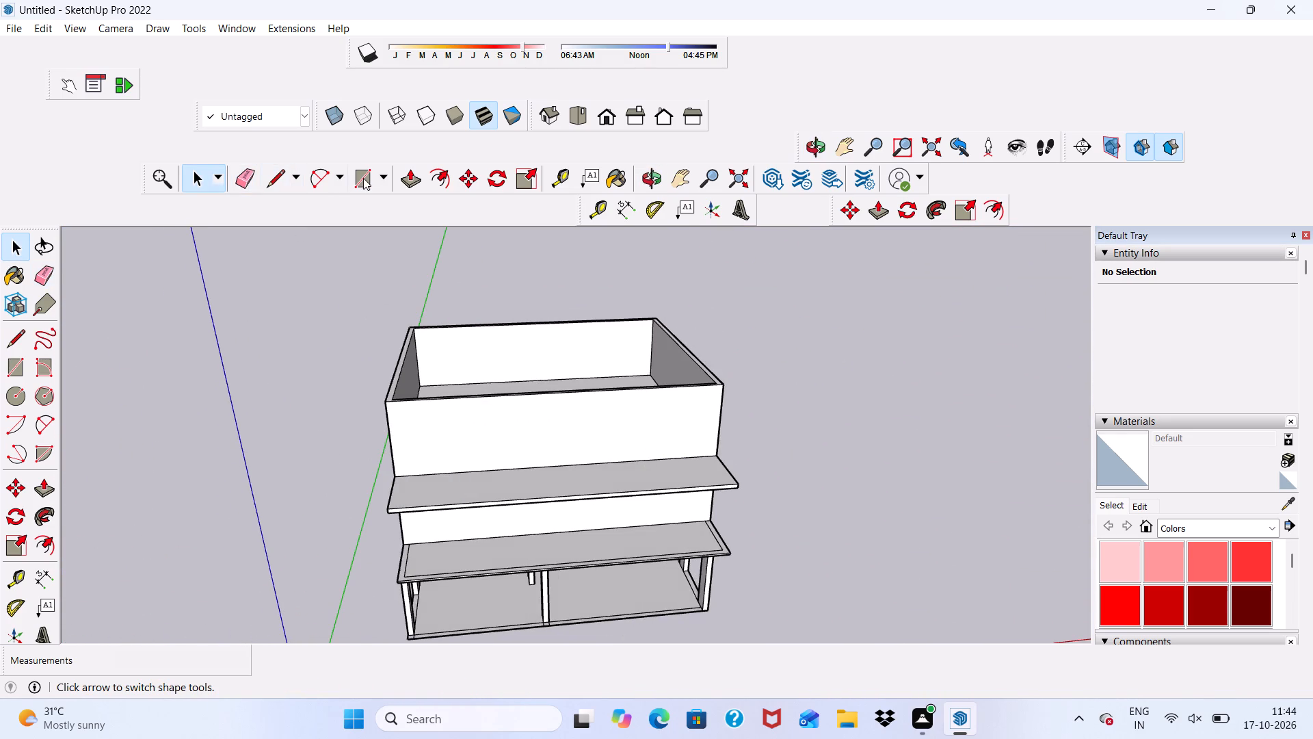
{"action": "left_click", "coordinate": [363, 178]}
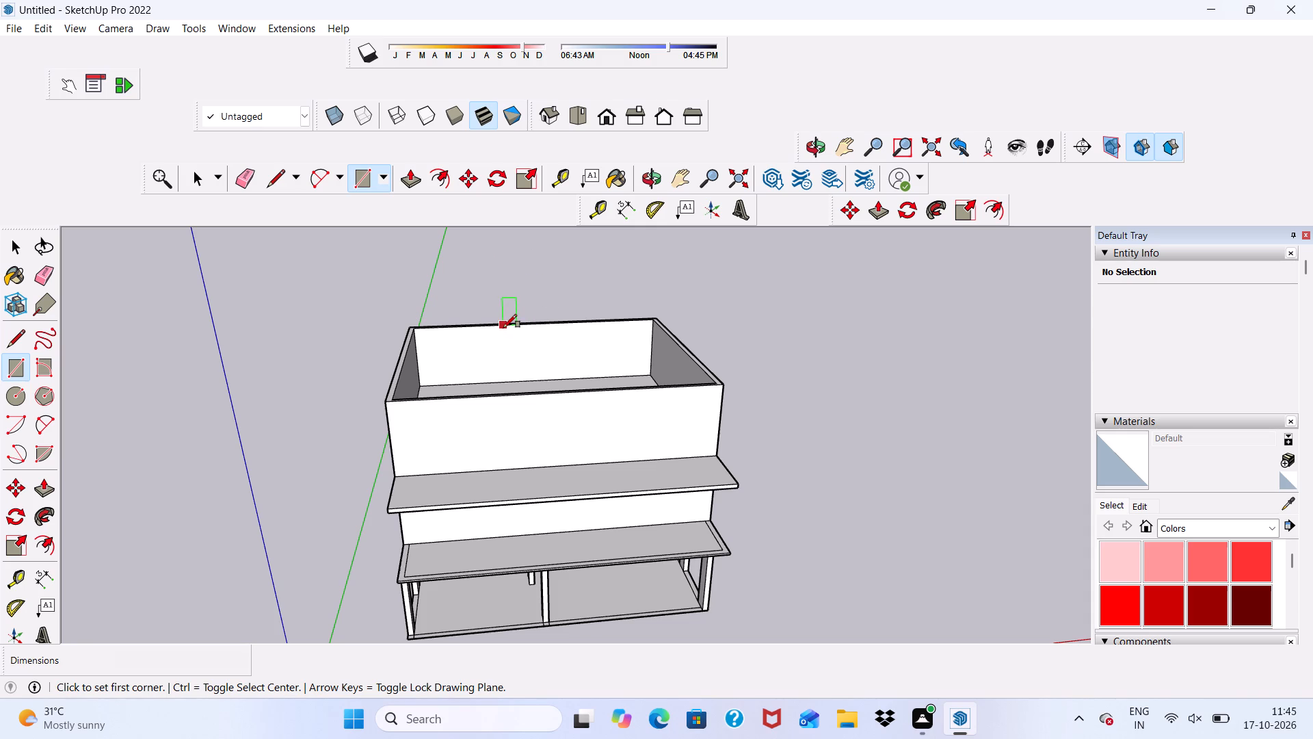
{"action": "scroll", "coordinate": [503, 328], "scroll_direction": "up", "scroll_amount": 4}
{"action": "scroll", "coordinate": [436, 326], "scroll_direction": "down", "scroll_amount": 2}
{"action": "scroll", "coordinate": [375, 322], "scroll_direction": "up", "scroll_amount": 2}
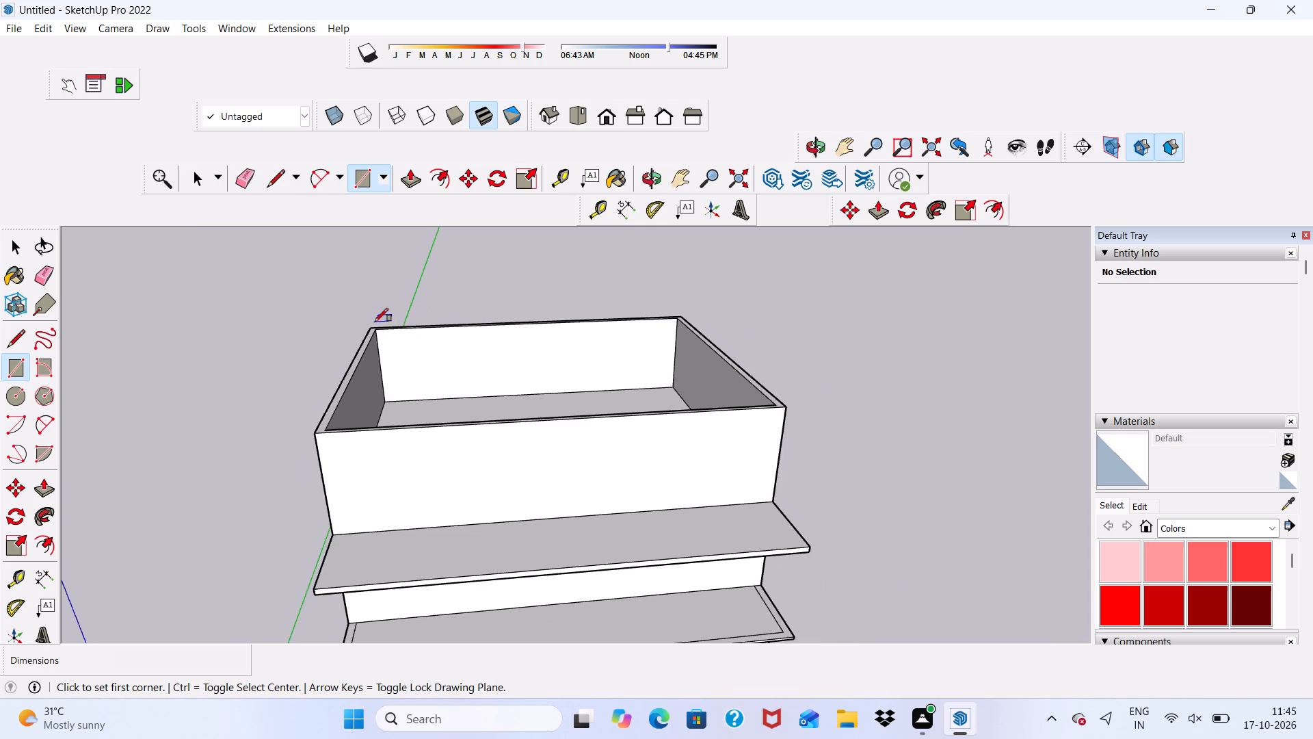
{"action": "scroll", "coordinate": [375, 322], "scroll_direction": "up", "scroll_amount": 5}
{"action": "left_click", "coordinate": [367, 329]}
{"action": "scroll", "coordinate": [414, 338], "scroll_direction": "down", "scroll_amount": 6}
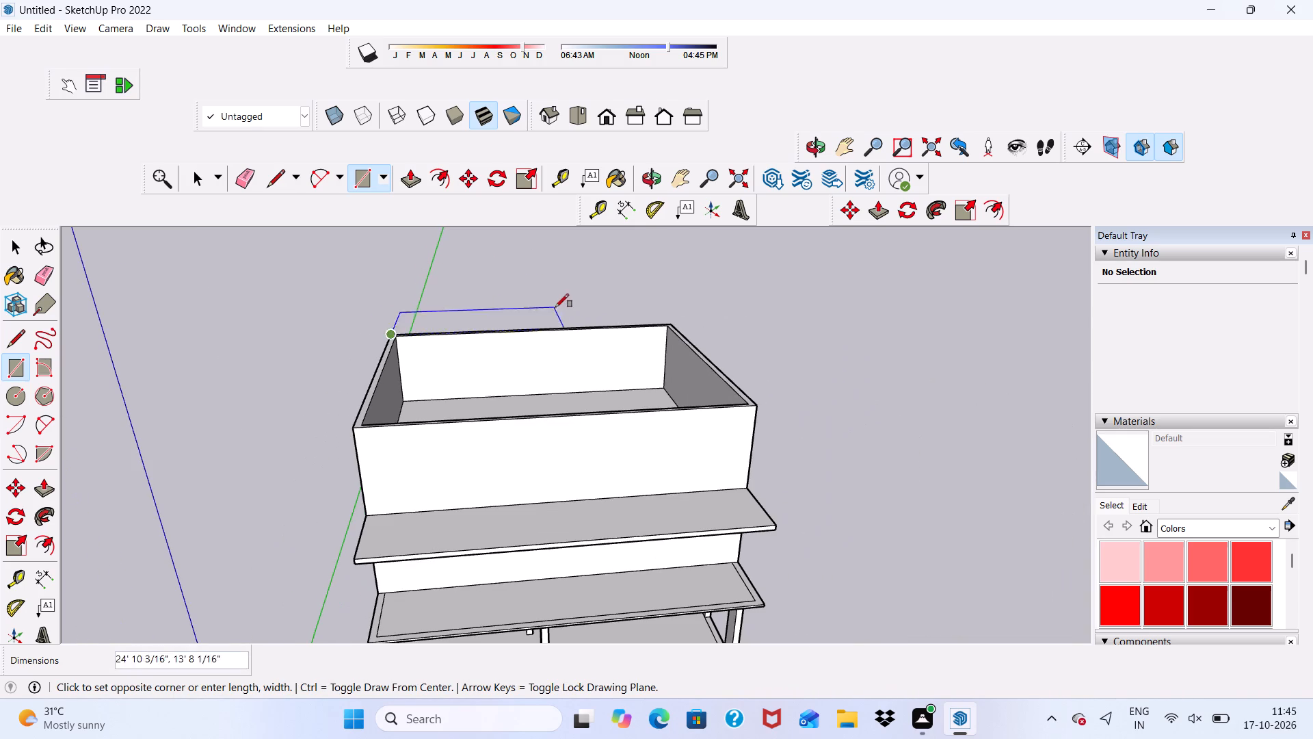
{"action": "scroll", "coordinate": [721, 426], "scroll_direction": "up", "scroll_amount": 4}
{"action": "scroll", "coordinate": [825, 422], "scroll_direction": "down", "scroll_amount": 6}
{"action": "scroll", "coordinate": [629, 391], "scroll_direction": "down", "scroll_amount": 4}
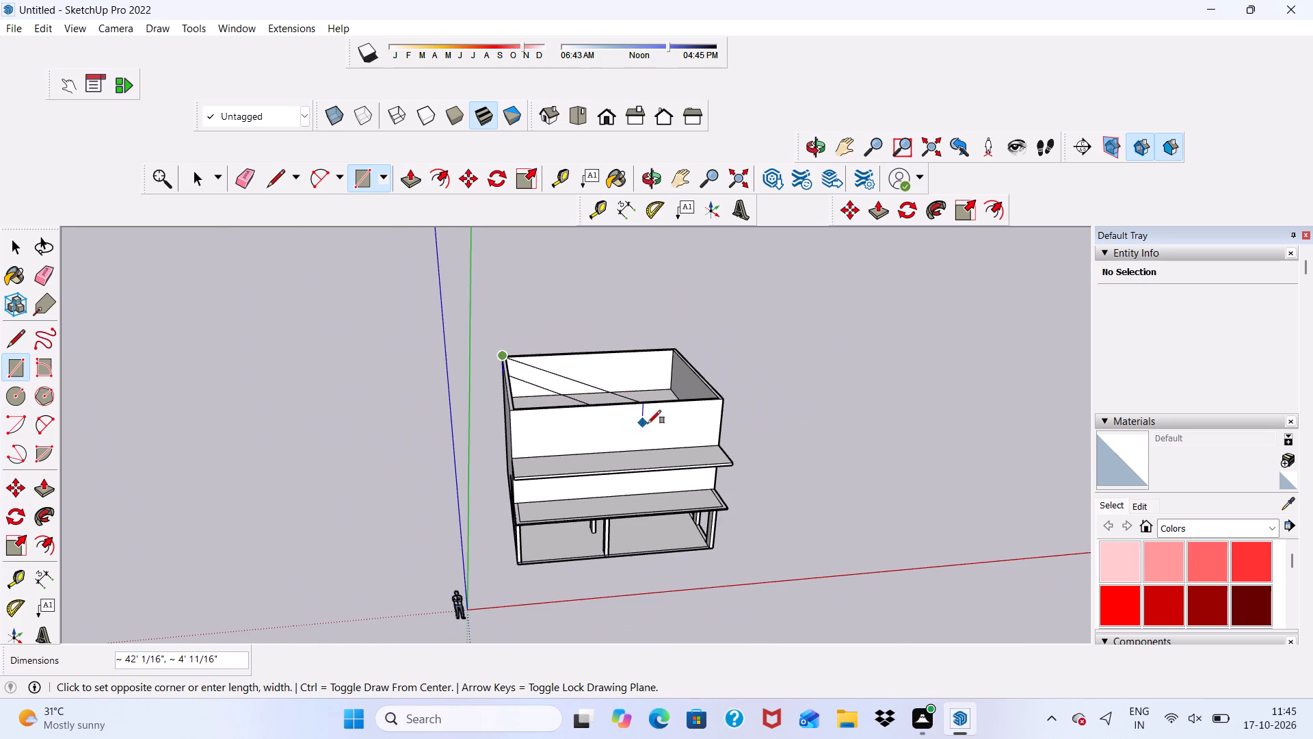
{"action": "scroll", "coordinate": [711, 449], "scroll_direction": "up", "scroll_amount": 7}
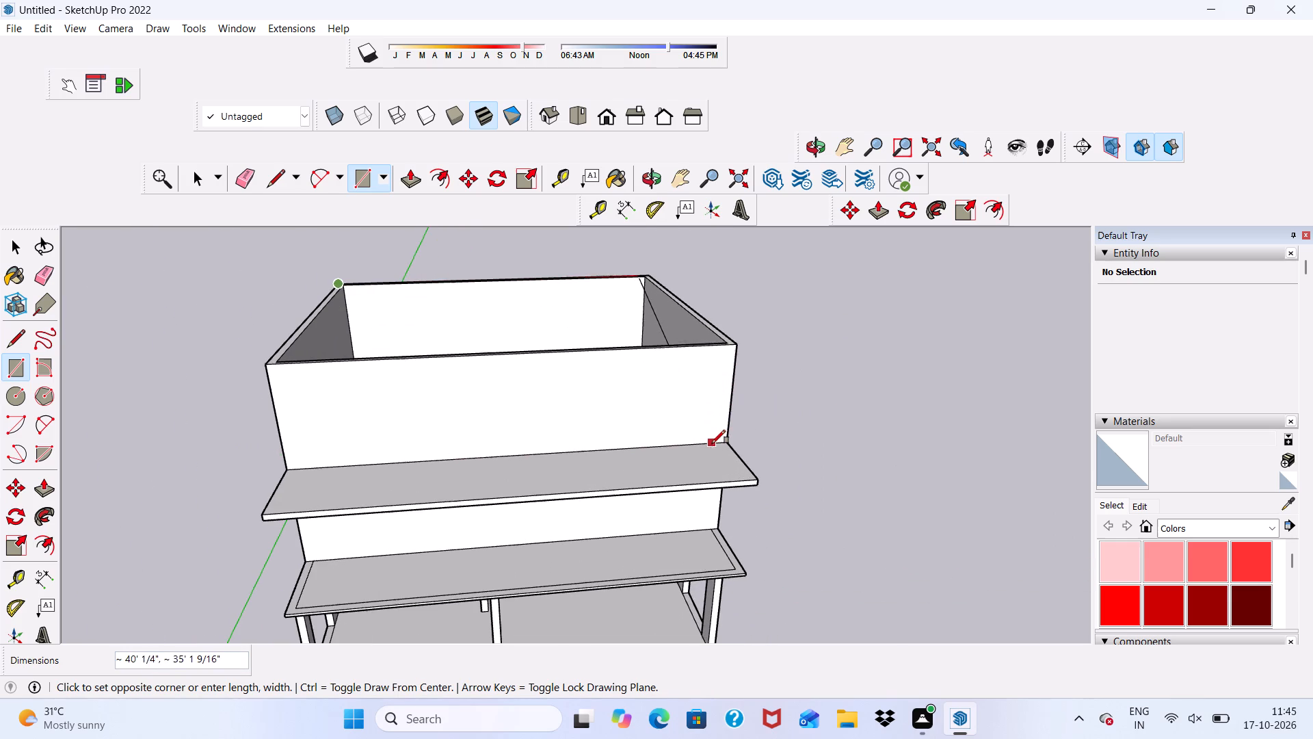
{"action": "left_click", "coordinate": [643, 352]}
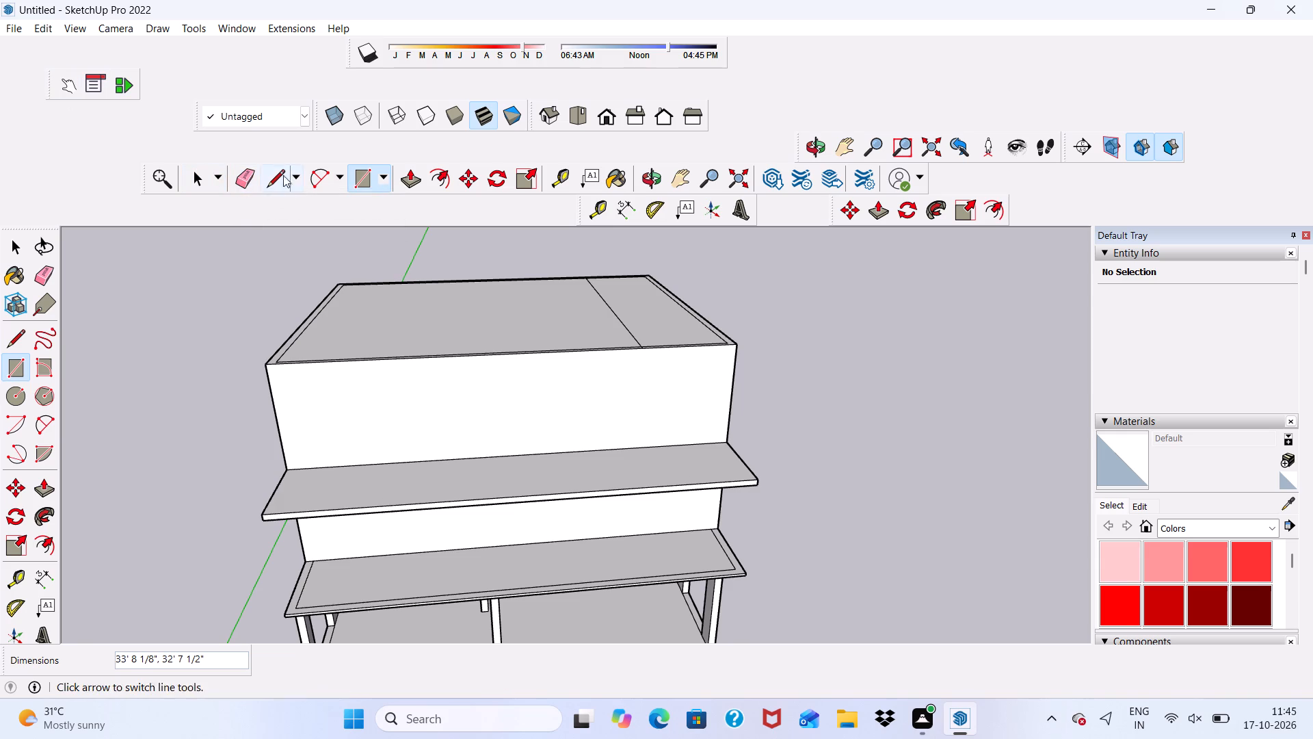
Erase the rectangle's dividing edge across the roof so the top becomes one face within the walls.
{"action": "left_click", "coordinate": [243, 172]}
{"action": "scroll", "coordinate": [545, 316], "scroll_direction": "up", "scroll_amount": 2}
{"action": "left_click_drag", "start_coordinate": [587, 310], "coordinate": [631, 307]}
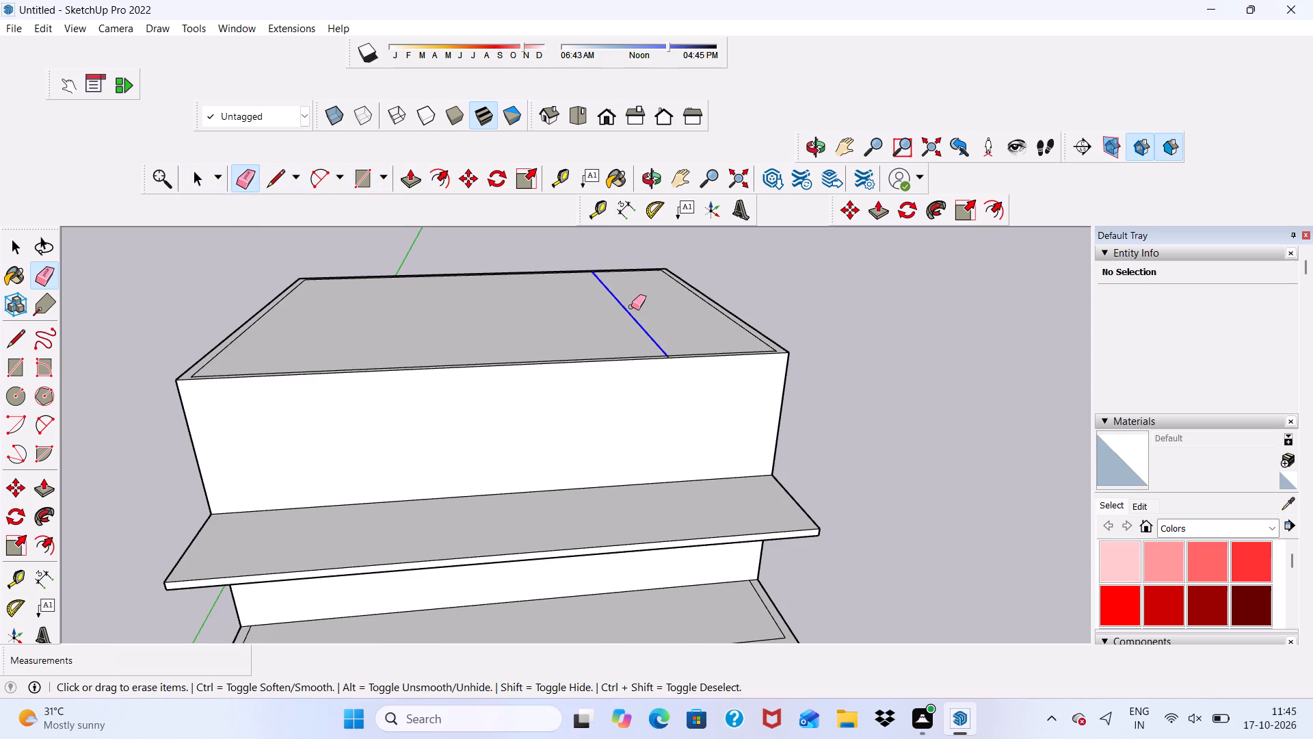
{"action": "left_click_drag", "start_coordinate": [631, 307], "coordinate": [633, 307]}
{"action": "scroll", "coordinate": [633, 298], "scroll_direction": "up", "scroll_amount": 5}
{"action": "scroll", "coordinate": [613, 278], "scroll_direction": "down", "scroll_amount": 7}
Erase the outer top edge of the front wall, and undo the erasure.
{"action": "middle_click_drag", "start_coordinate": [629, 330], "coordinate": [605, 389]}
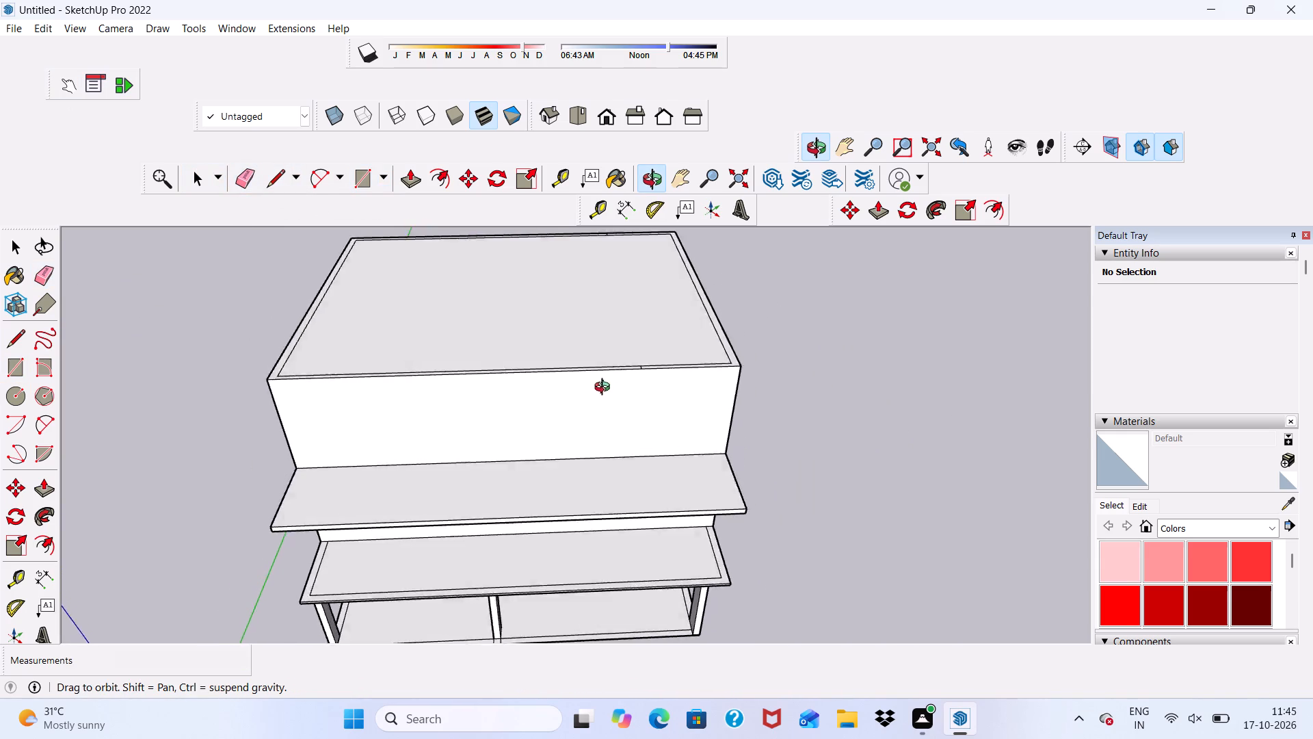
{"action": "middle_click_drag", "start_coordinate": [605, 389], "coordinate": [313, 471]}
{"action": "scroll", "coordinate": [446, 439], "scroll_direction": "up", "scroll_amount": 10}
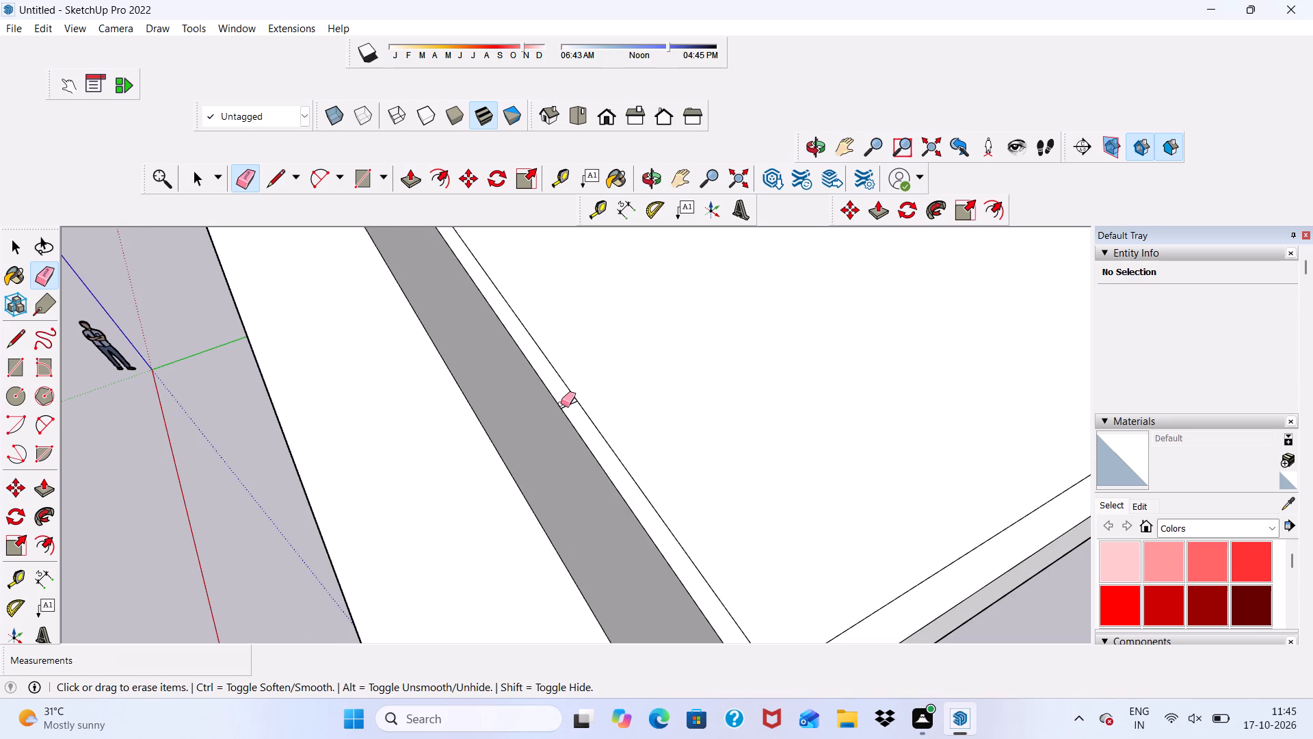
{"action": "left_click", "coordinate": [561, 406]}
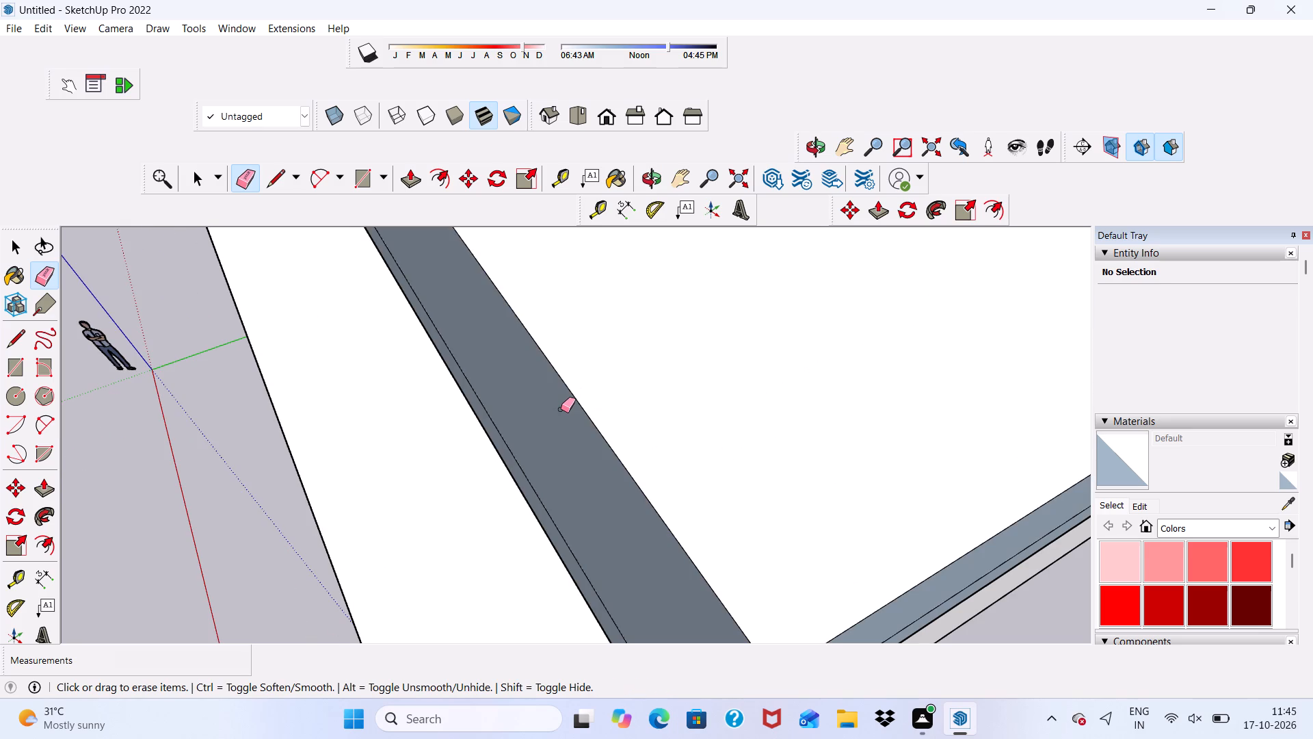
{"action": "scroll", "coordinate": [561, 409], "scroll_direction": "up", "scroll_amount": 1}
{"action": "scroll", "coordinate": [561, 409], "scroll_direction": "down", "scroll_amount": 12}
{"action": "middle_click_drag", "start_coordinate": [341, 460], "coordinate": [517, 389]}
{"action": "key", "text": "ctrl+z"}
Erase the short leftover line across the thickness of the front wall's top.
{"action": "scroll", "coordinate": [531, 380], "scroll_direction": "up", "scroll_amount": 1}
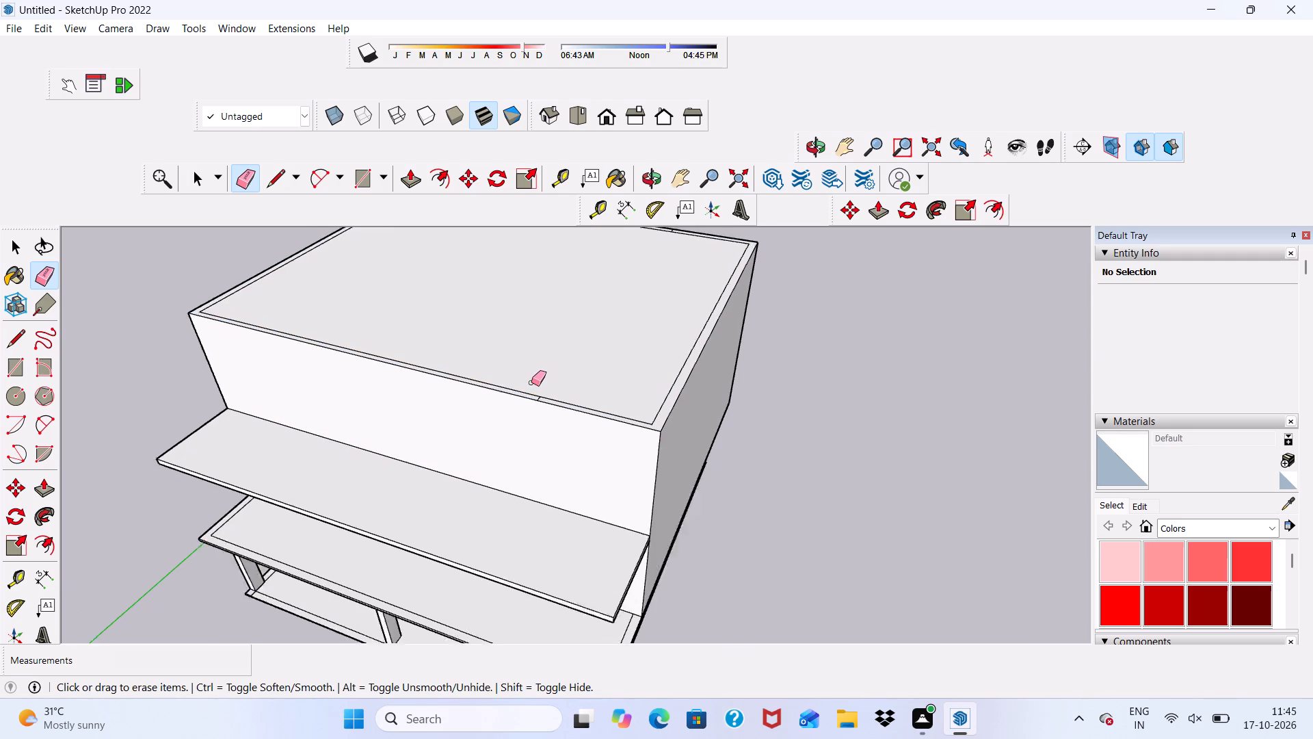
{"action": "scroll", "coordinate": [531, 383], "scroll_direction": "up", "scroll_amount": 5}
{"action": "scroll", "coordinate": [552, 443], "scroll_direction": "up", "scroll_amount": 9}
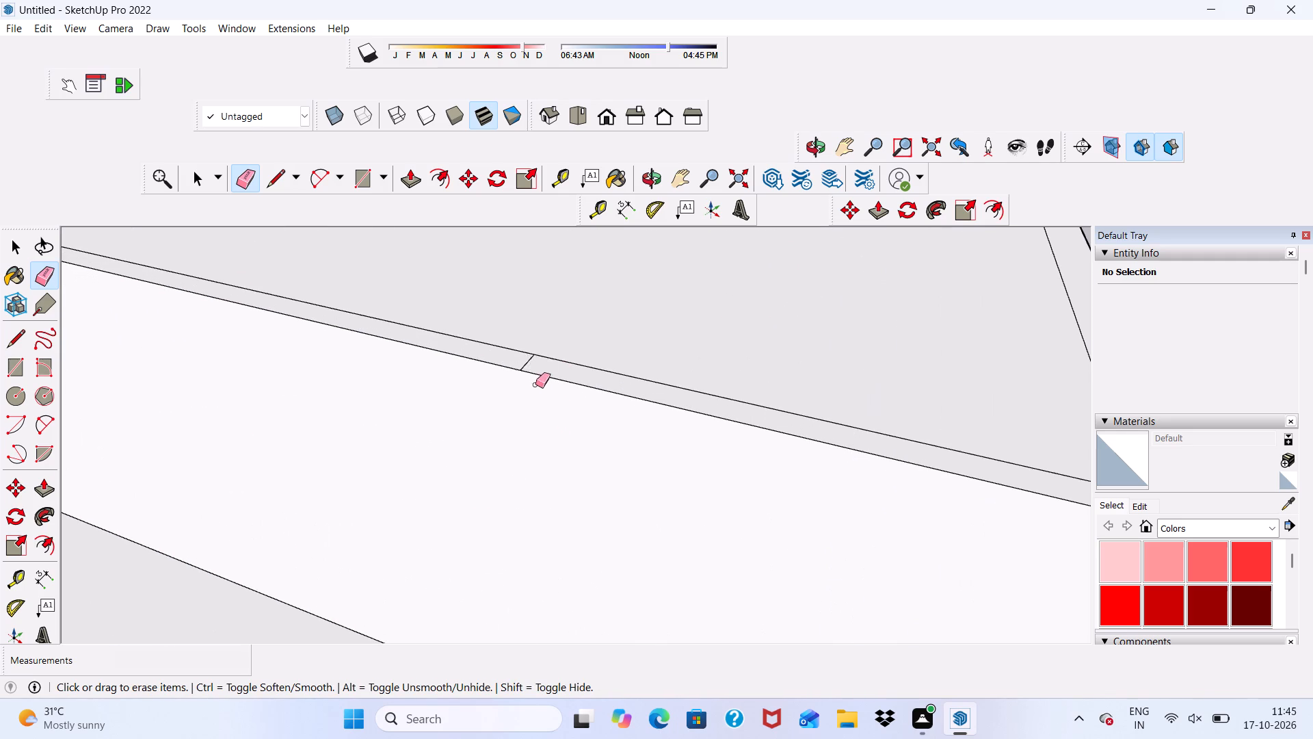
{"action": "left_click", "coordinate": [532, 358]}
{"action": "scroll", "coordinate": [505, 369], "scroll_direction": "down", "scroll_amount": 11}
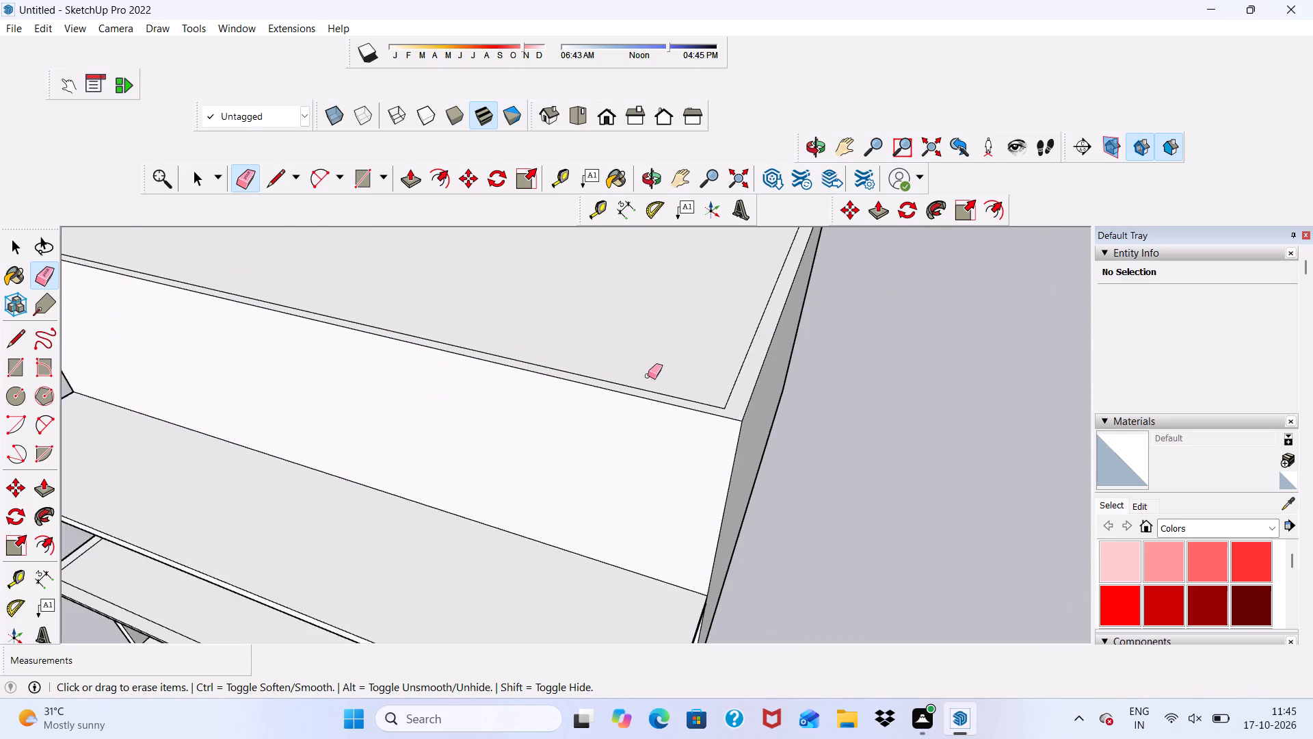
Examine the closed roof and the front of the building from above and from the front.
{"action": "scroll", "coordinate": [648, 376], "scroll_direction": "down", "scroll_amount": 5}
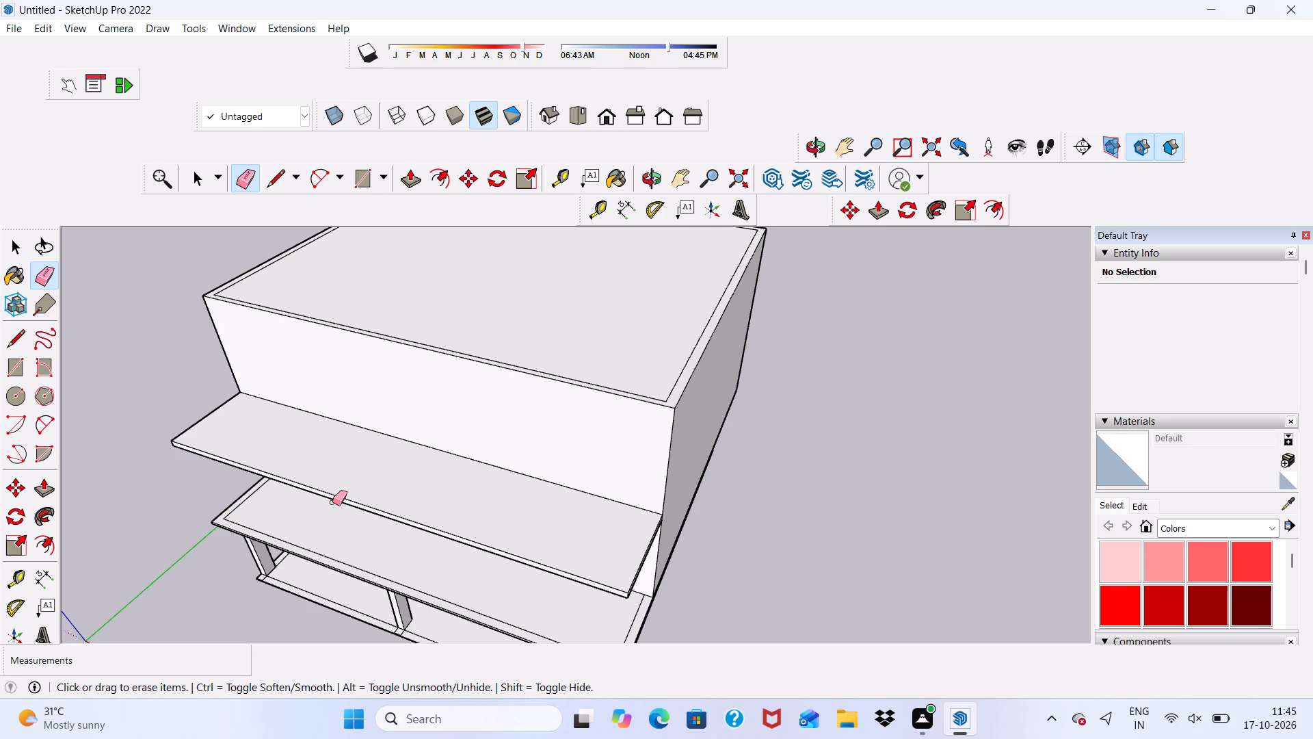
{"action": "key", "text": "space"}
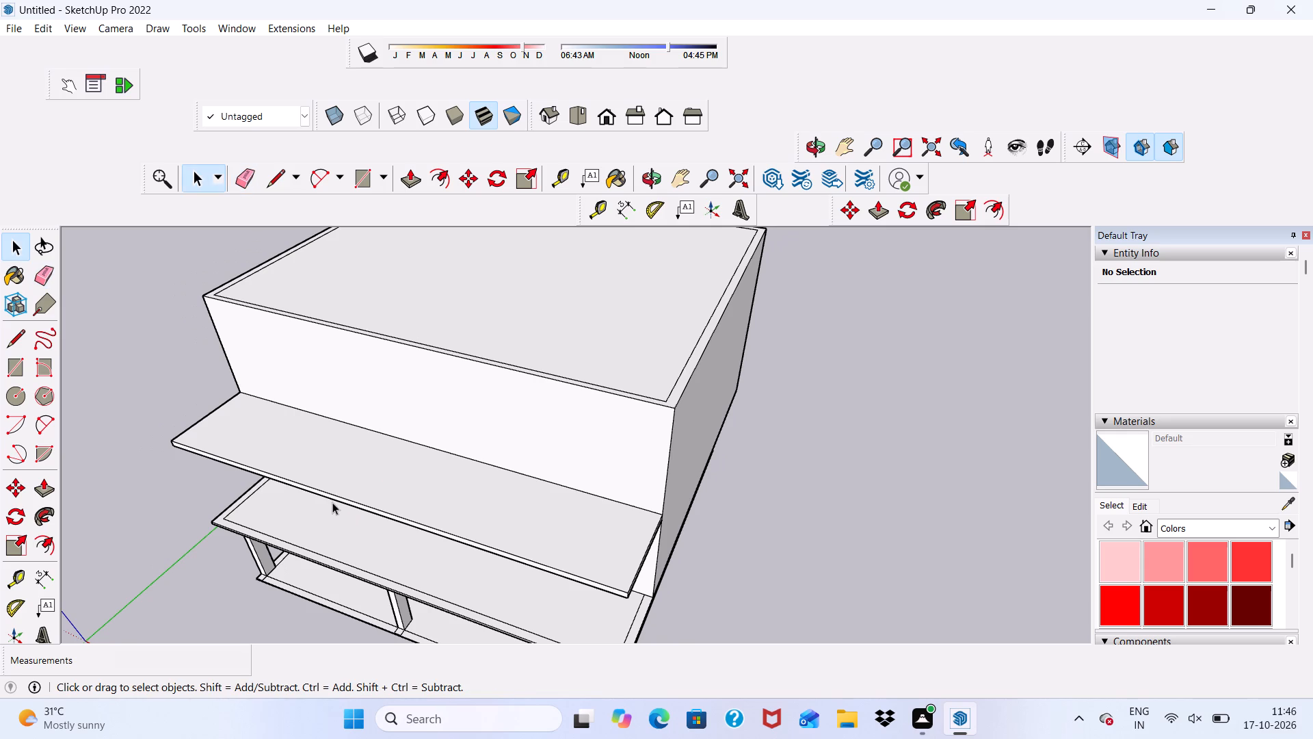
{"action": "scroll", "coordinate": [333, 501], "scroll_direction": "up", "scroll_amount": 2}
{"action": "scroll", "coordinate": [451, 634], "scroll_direction": "down", "scroll_amount": 5}
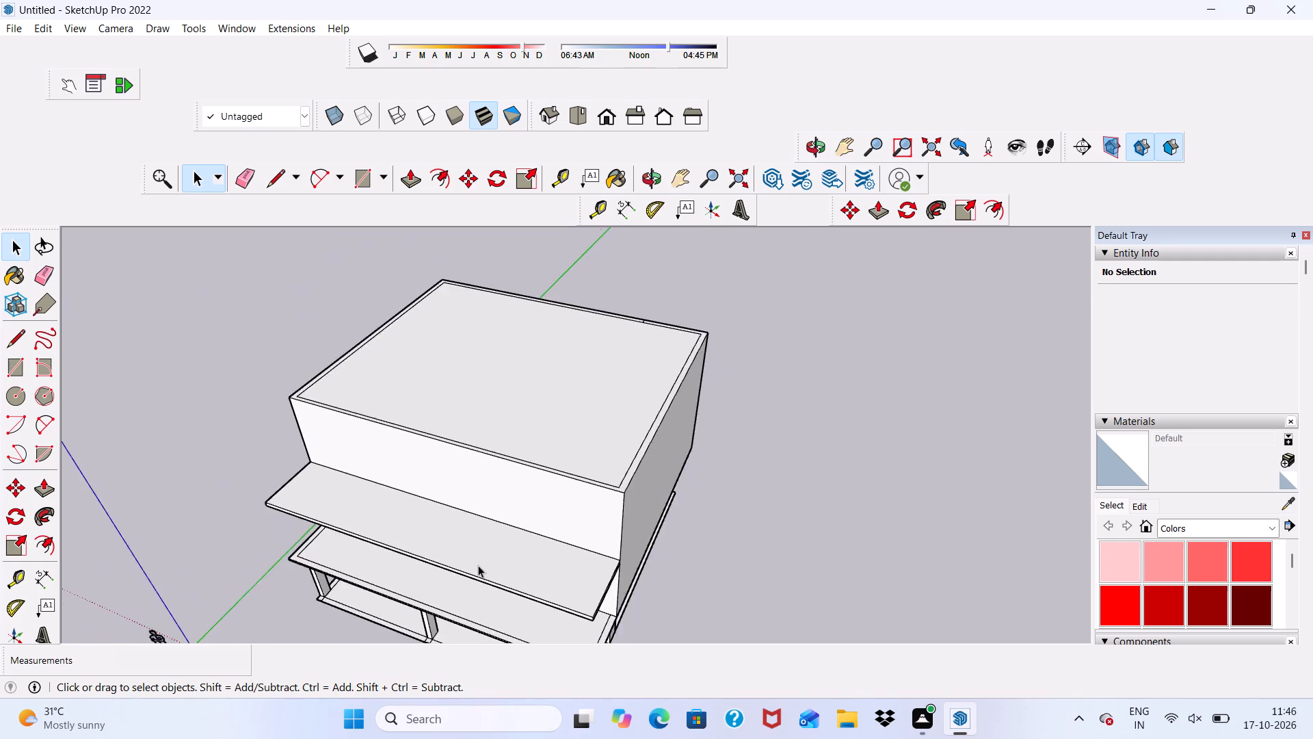
{"action": "middle_click_drag", "start_coordinate": [478, 565], "coordinate": [548, 441]}
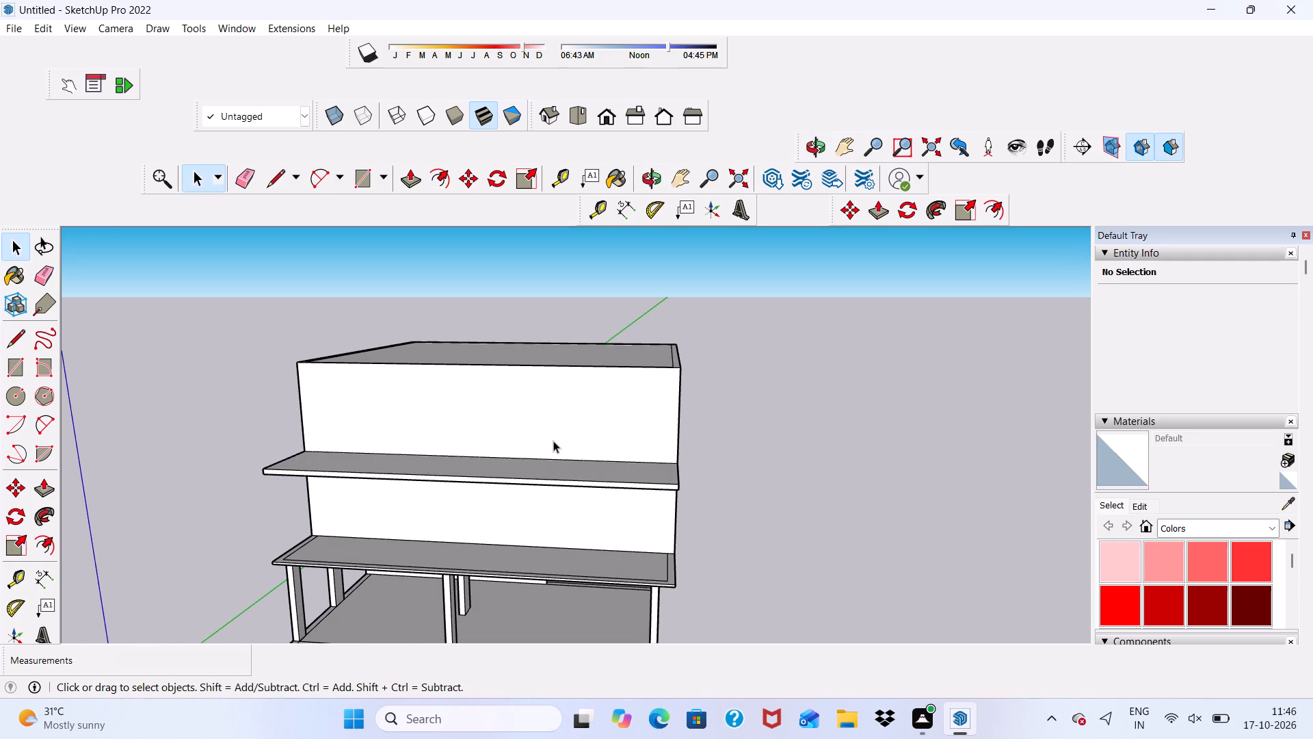
{"action": "scroll", "coordinate": [553, 441], "scroll_direction": "up", "scroll_amount": 4}
{"action": "scroll", "coordinate": [528, 415], "scroll_direction": "down", "scroll_amount": 6}
{"action": "scroll", "coordinate": [555, 411], "scroll_direction": "up", "scroll_amount": 1}
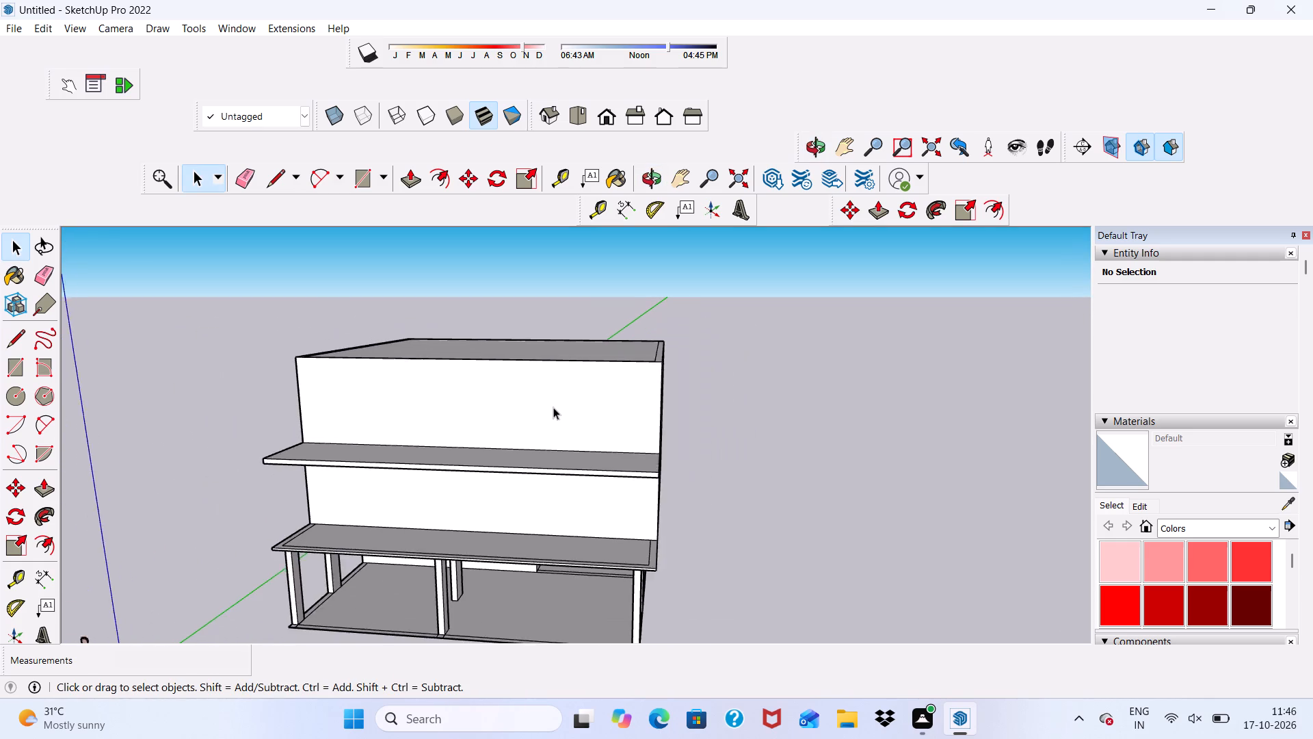
{"action": "scroll", "coordinate": [553, 407], "scroll_direction": "up", "scroll_amount": 1}
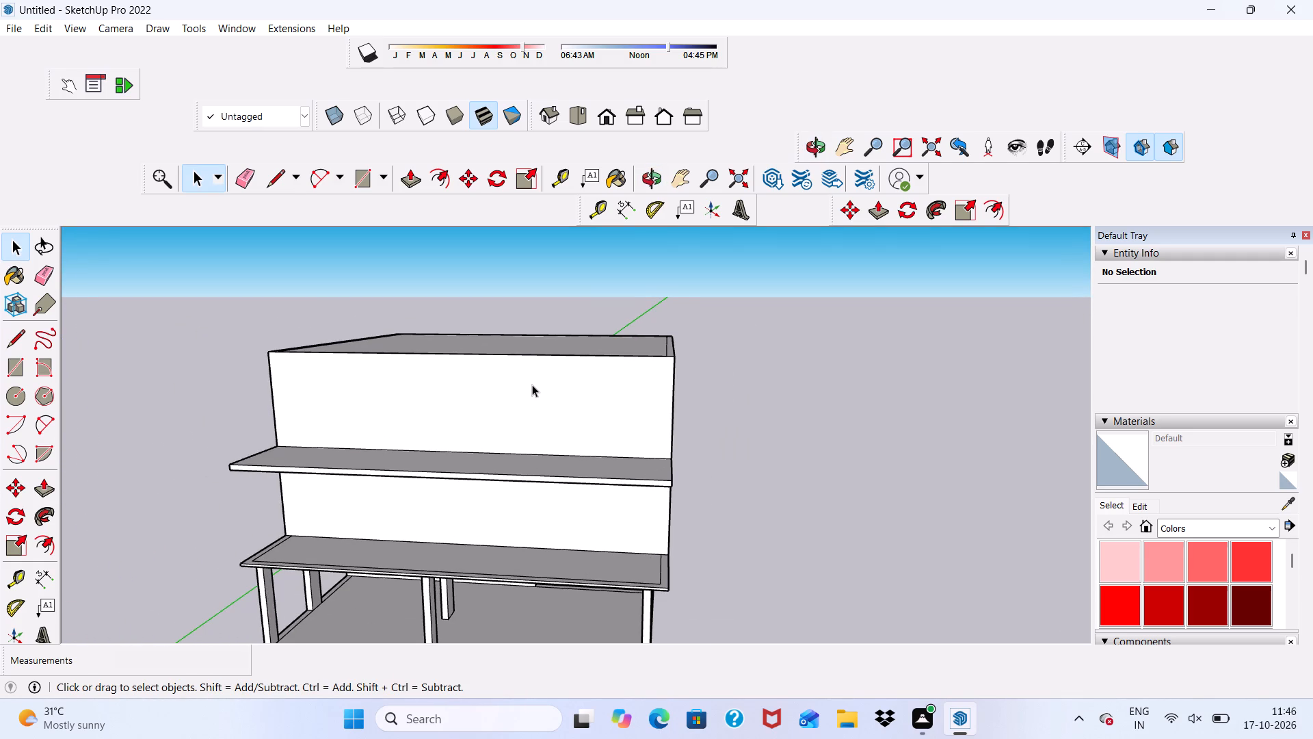
{"action": "scroll", "coordinate": [423, 379], "scroll_direction": "down", "scroll_amount": 2}
{"action": "scroll", "coordinate": [457, 389], "scroll_direction": "up", "scroll_amount": 7}
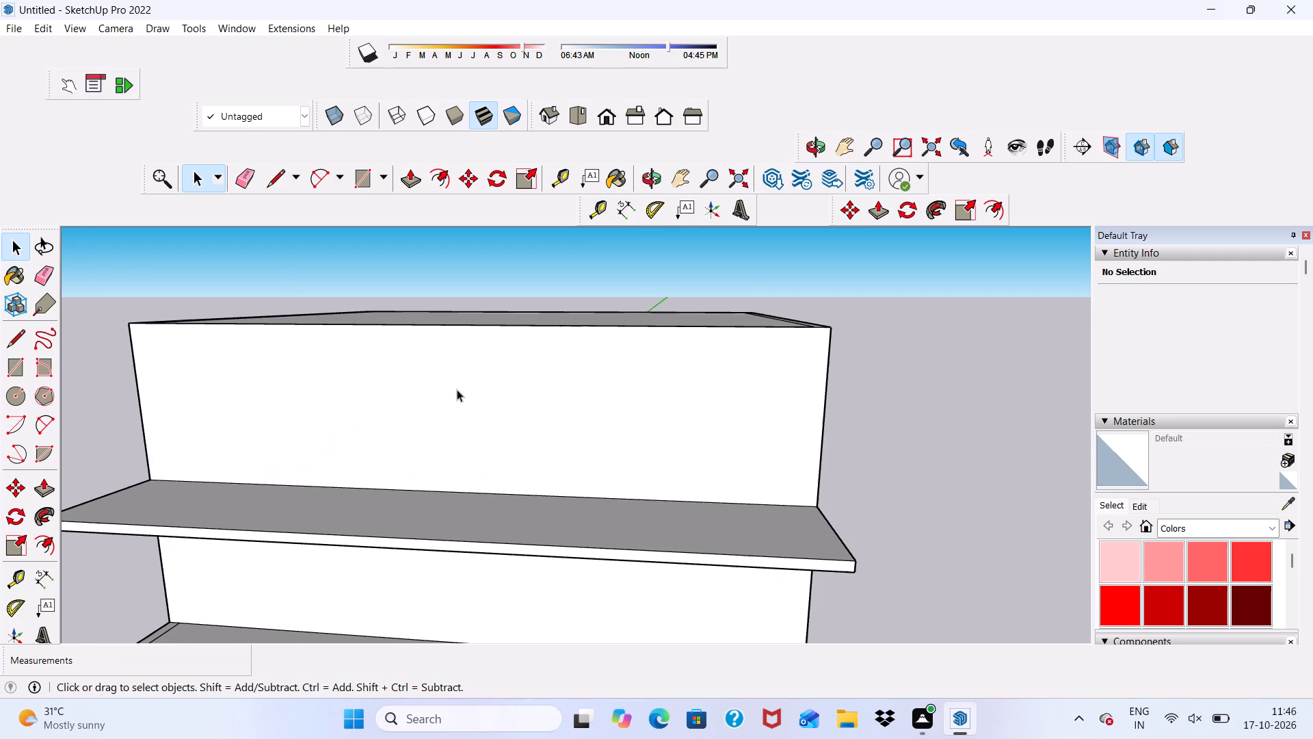
{"action": "scroll", "coordinate": [457, 389], "scroll_direction": "up", "scroll_amount": 3}
{"action": "scroll", "coordinate": [458, 389], "scroll_direction": "down", "scroll_amount": 6}
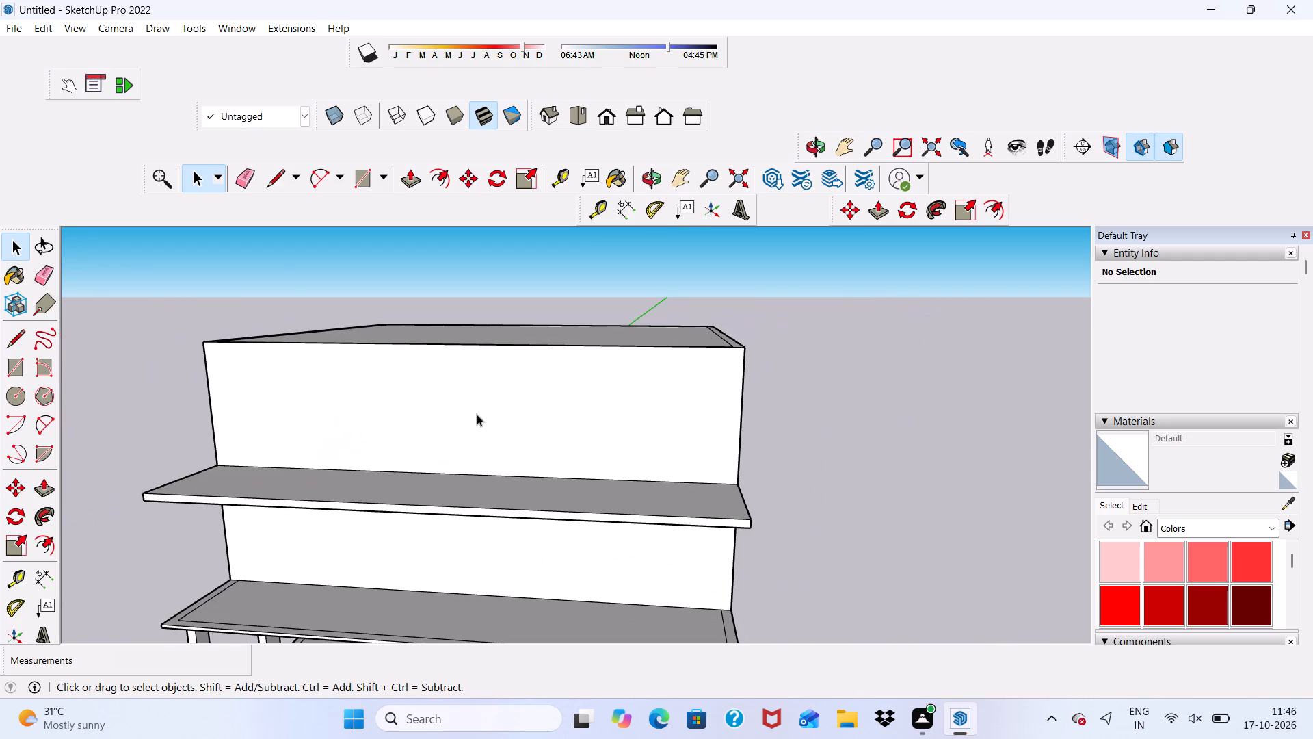
{"action": "scroll", "coordinate": [477, 414], "scroll_direction": "up", "scroll_amount": 2}
{"action": "scroll", "coordinate": [528, 311], "scroll_direction": "down", "scroll_amount": 8}
{"action": "scroll", "coordinate": [582, 331], "scroll_direction": "down", "scroll_amount": 9}
{"action": "scroll", "coordinate": [596, 304], "scroll_direction": "up", "scroll_amount": 5}
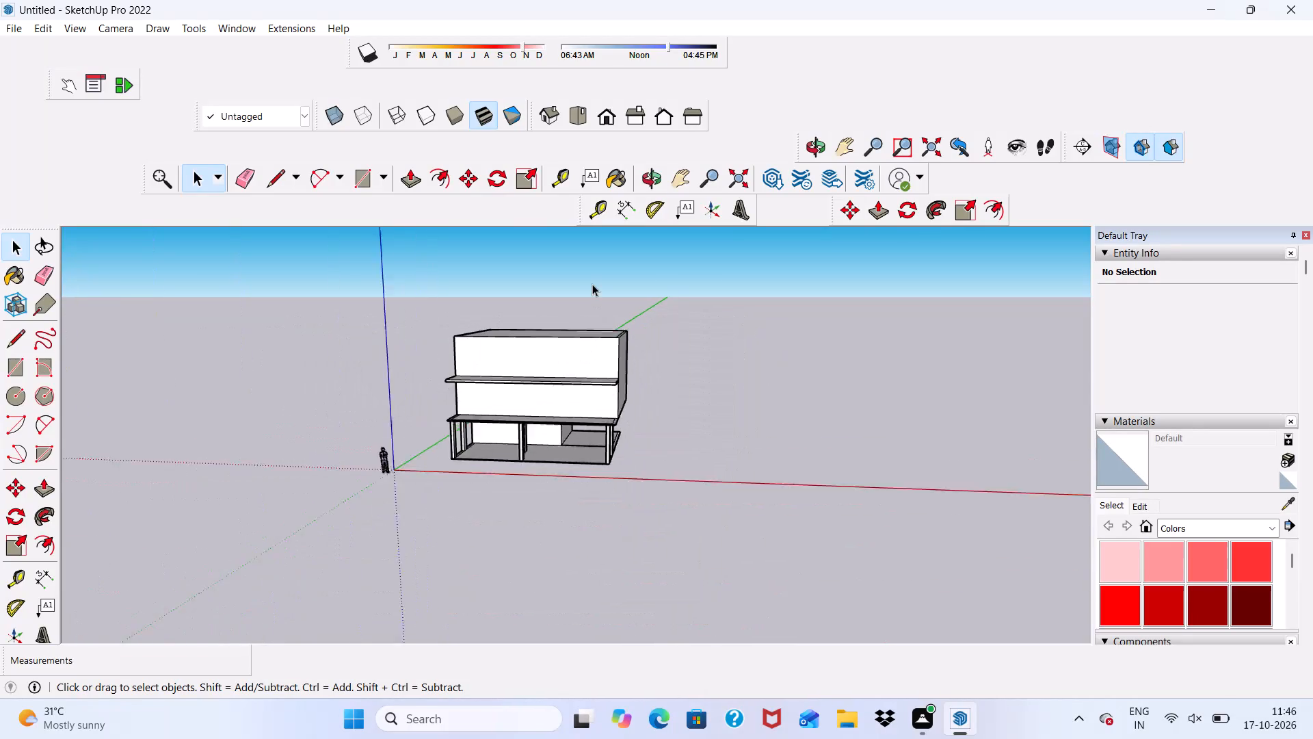
{"action": "scroll", "coordinate": [592, 284], "scroll_direction": "up", "scroll_amount": 8}
{"action": "scroll", "coordinate": [573, 288], "scroll_direction": "down", "scroll_amount": 5}
Push/Pull the narrow wall-top border around the roof up 5' to form a parapet.
{"action": "middle_click_drag", "start_coordinate": [550, 288], "coordinate": [529, 466]}
{"action": "scroll", "coordinate": [387, 351], "scroll_direction": "up", "scroll_amount": 5}
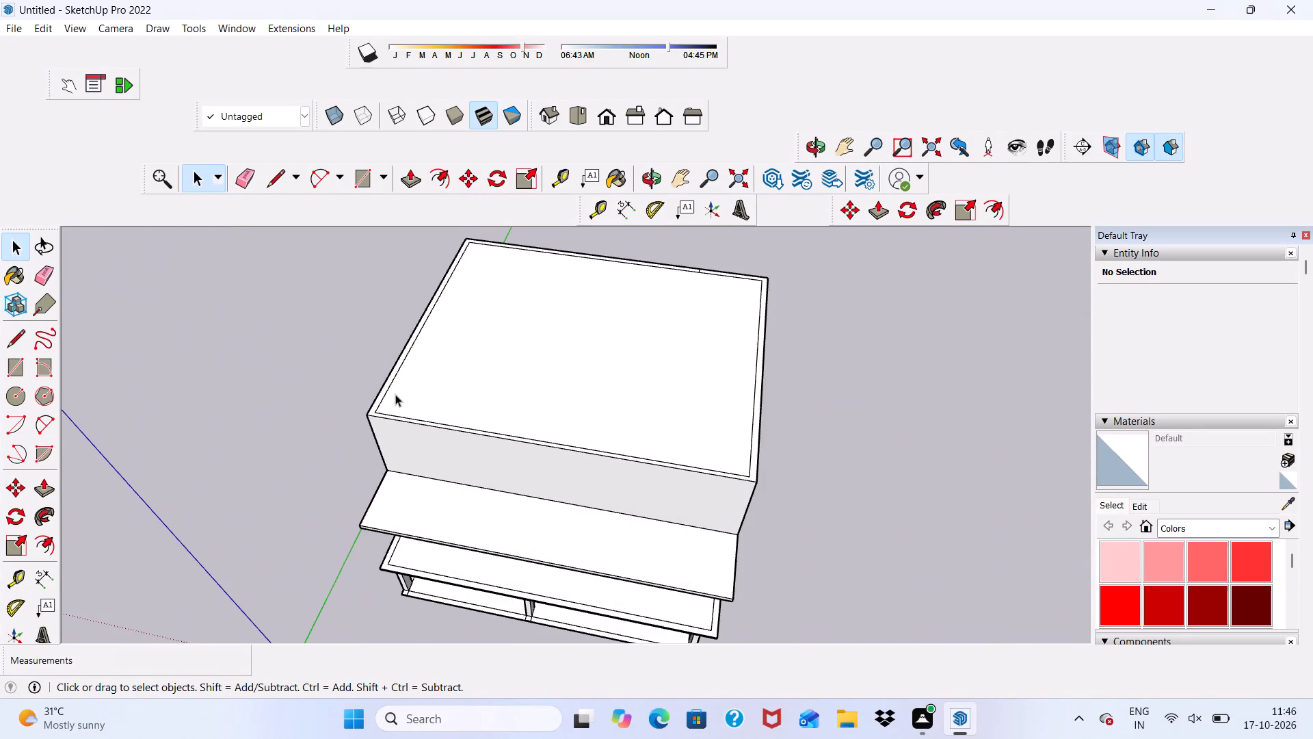
{"action": "scroll", "coordinate": [395, 396], "scroll_direction": "up", "scroll_amount": 5}
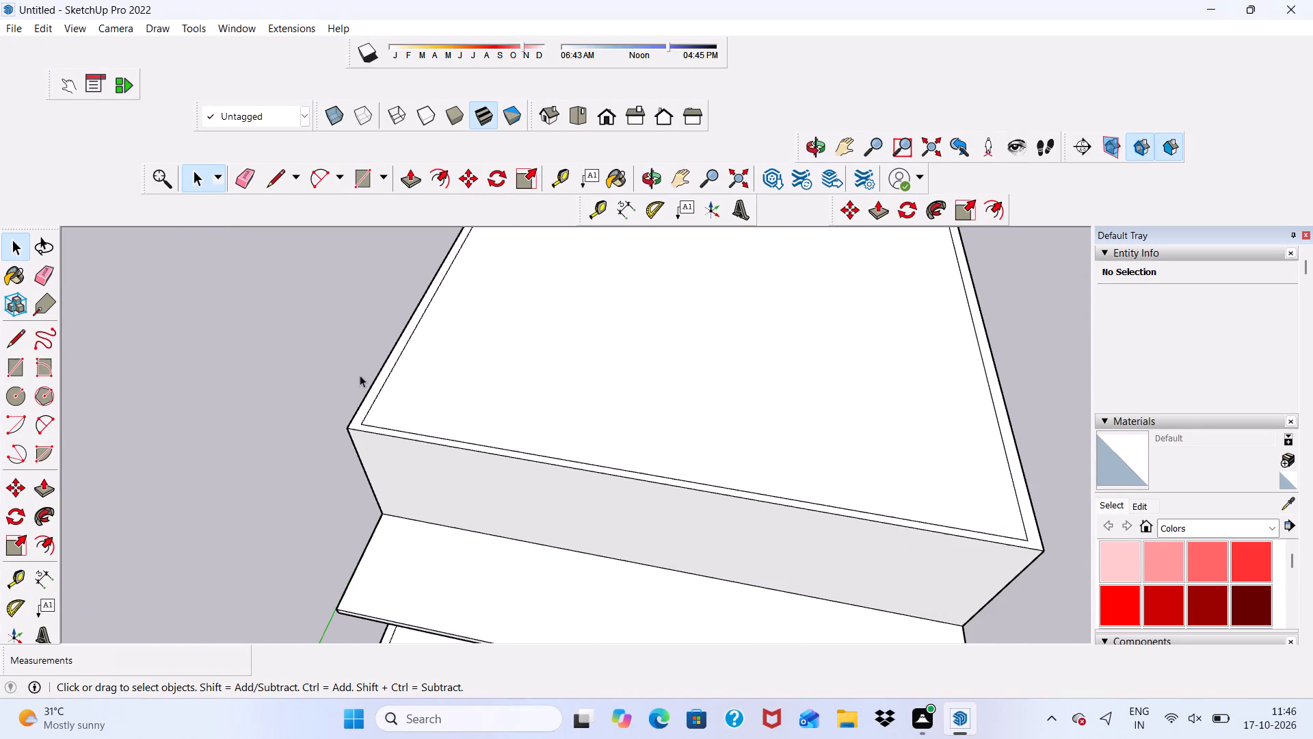
{"action": "left_click", "coordinate": [415, 172]}
{"action": "scroll", "coordinate": [439, 324], "scroll_direction": "down", "scroll_amount": 2}
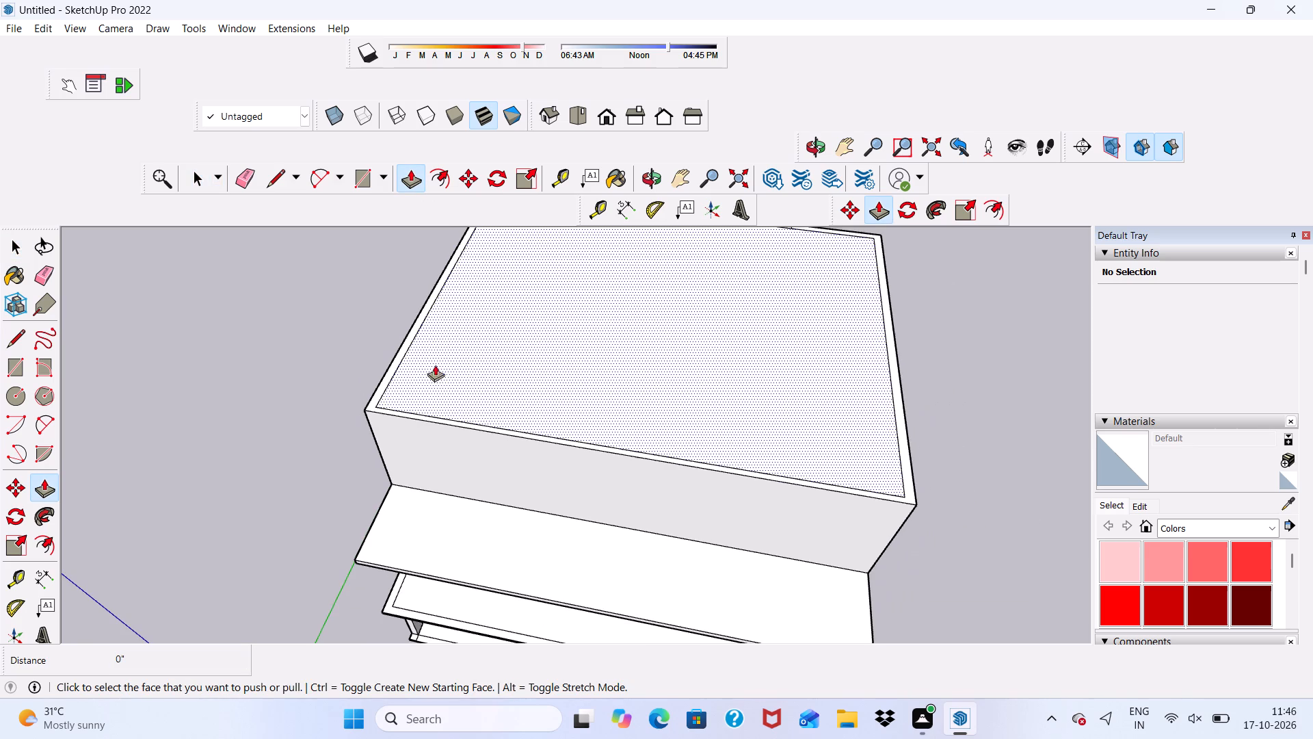
{"action": "scroll", "coordinate": [385, 413], "scroll_direction": "up", "scroll_amount": 5}
{"action": "left_click", "coordinate": [367, 396]}
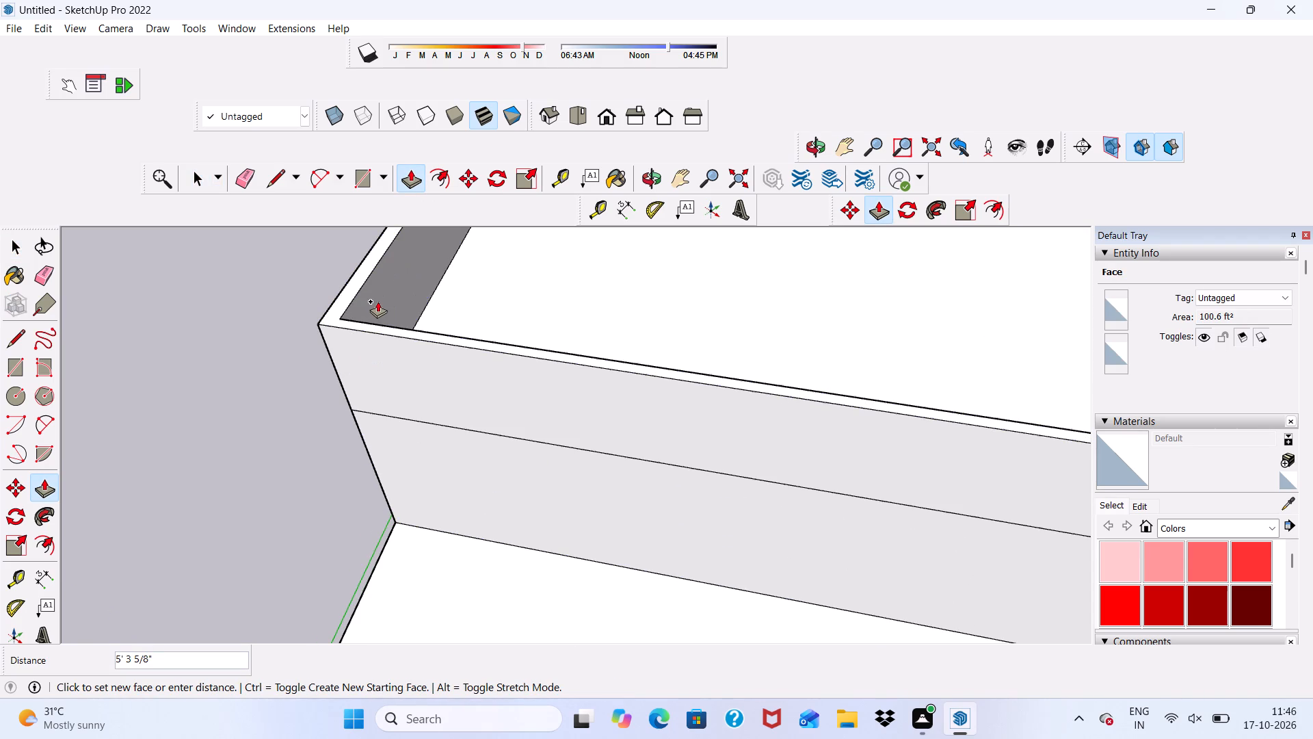
{"action": "key", "text": "5"}
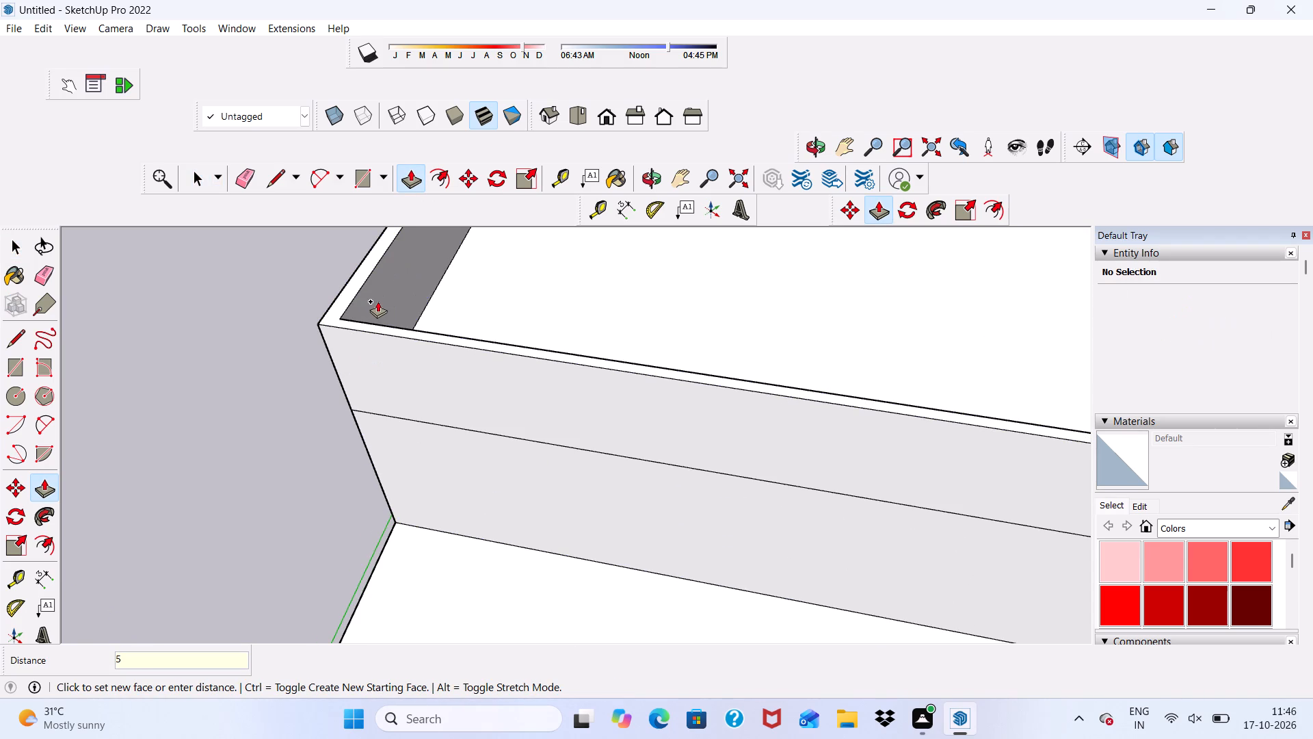
{"action": "key", "text": "apostrophe"}
{"action": "key", "text": "Return"}
{"action": "scroll", "coordinate": [377, 296], "scroll_direction": "down", "scroll_amount": 5}
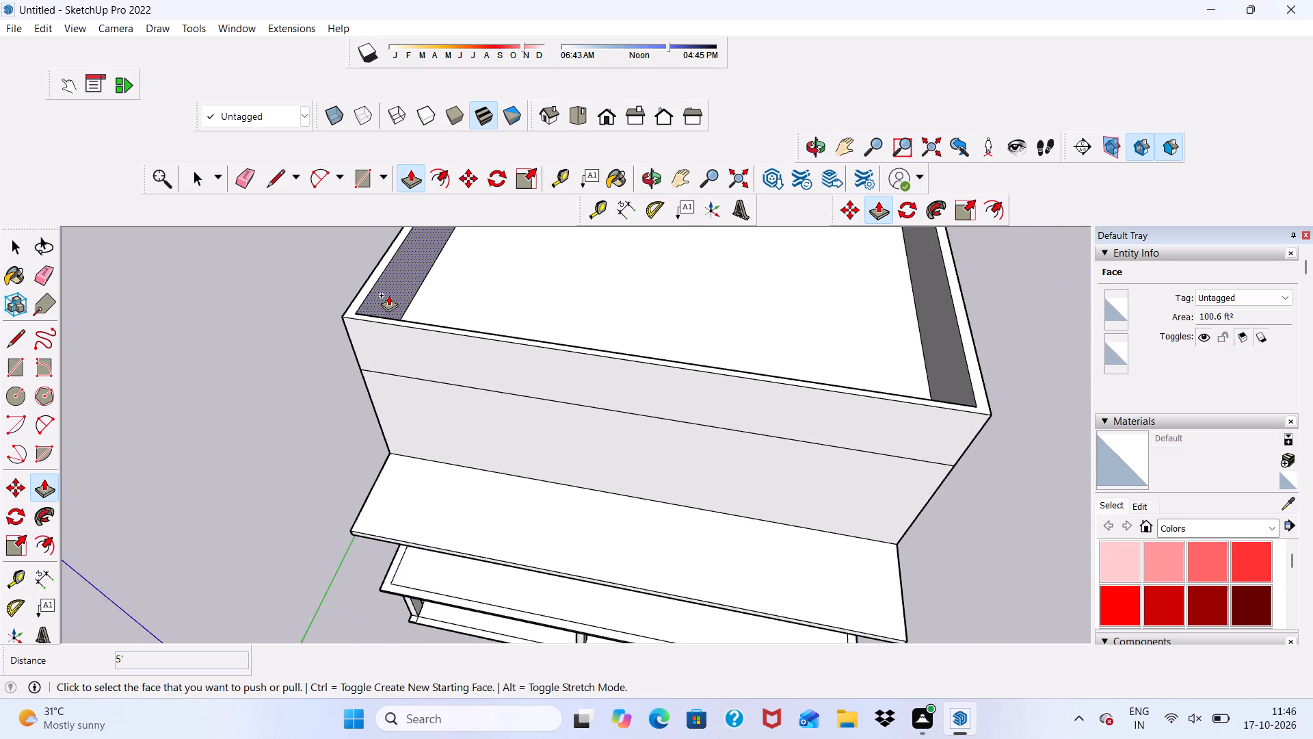
Examine the raised parapet and the whole building from the front and above.
{"action": "scroll", "coordinate": [388, 295], "scroll_direction": "down", "scroll_amount": 12}
{"action": "middle_click_drag", "start_coordinate": [403, 294], "coordinate": [367, 275]}
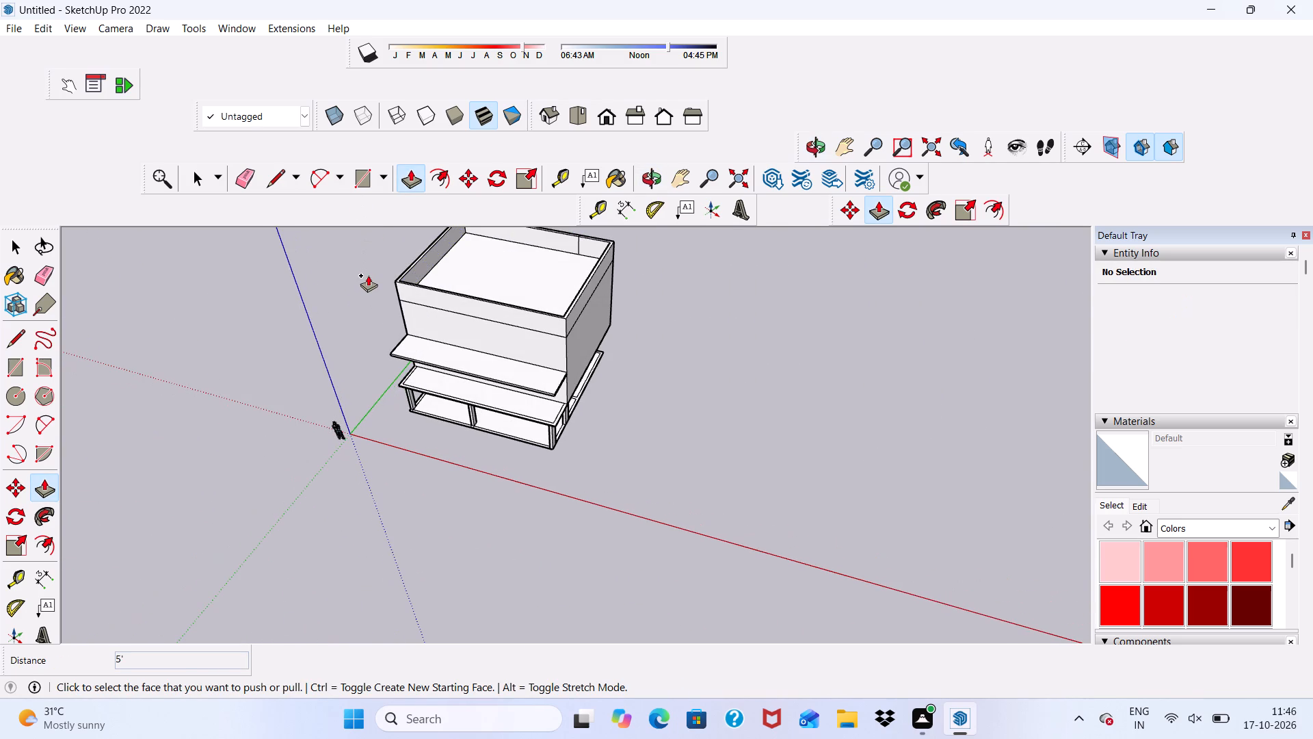
{"action": "scroll", "coordinate": [368, 275], "scroll_direction": "up", "scroll_amount": 1}
{"action": "scroll", "coordinate": [368, 274], "scroll_direction": "down", "scroll_amount": 3}
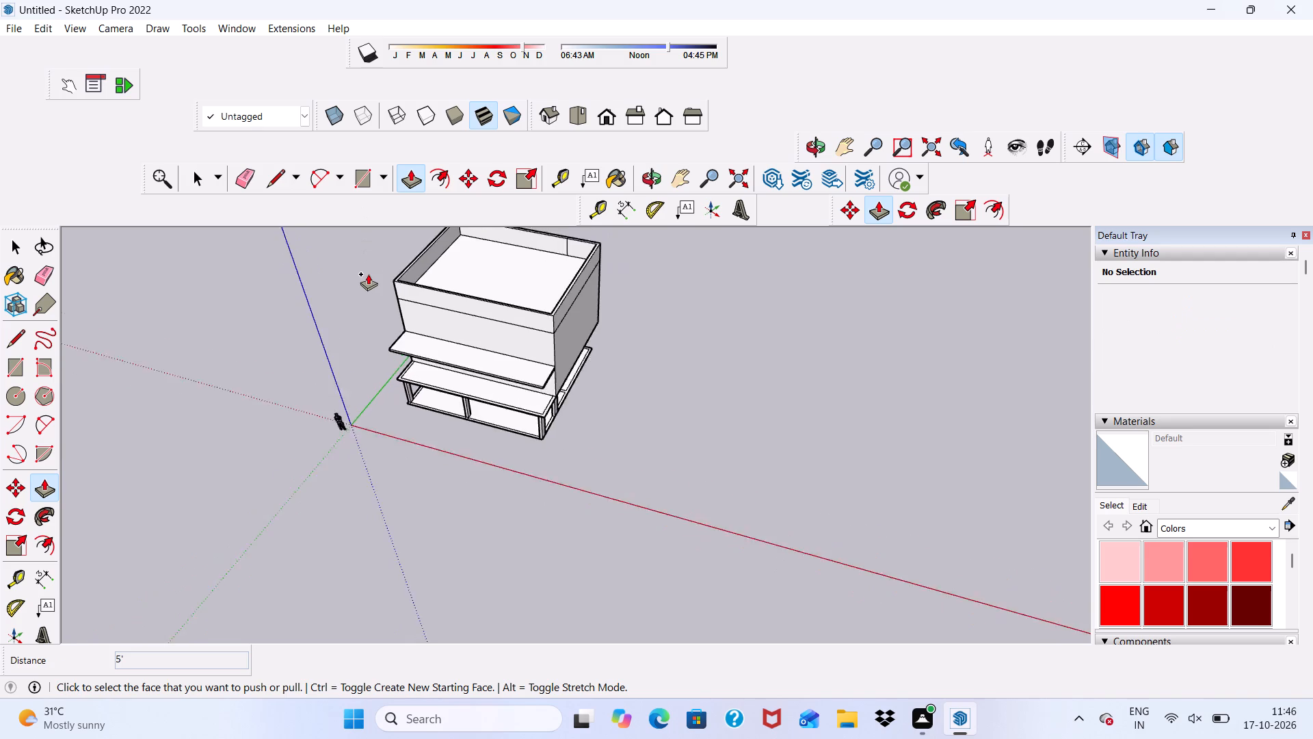
{"action": "scroll", "coordinate": [368, 274], "scroll_direction": "down", "scroll_amount": 8}
{"action": "scroll", "coordinate": [435, 333], "scroll_direction": "down", "scroll_amount": 1}
{"action": "middle_click_drag", "start_coordinate": [435, 333], "coordinate": [458, 209]}
{"action": "scroll", "coordinate": [484, 282], "scroll_direction": "up", "scroll_amount": 7}
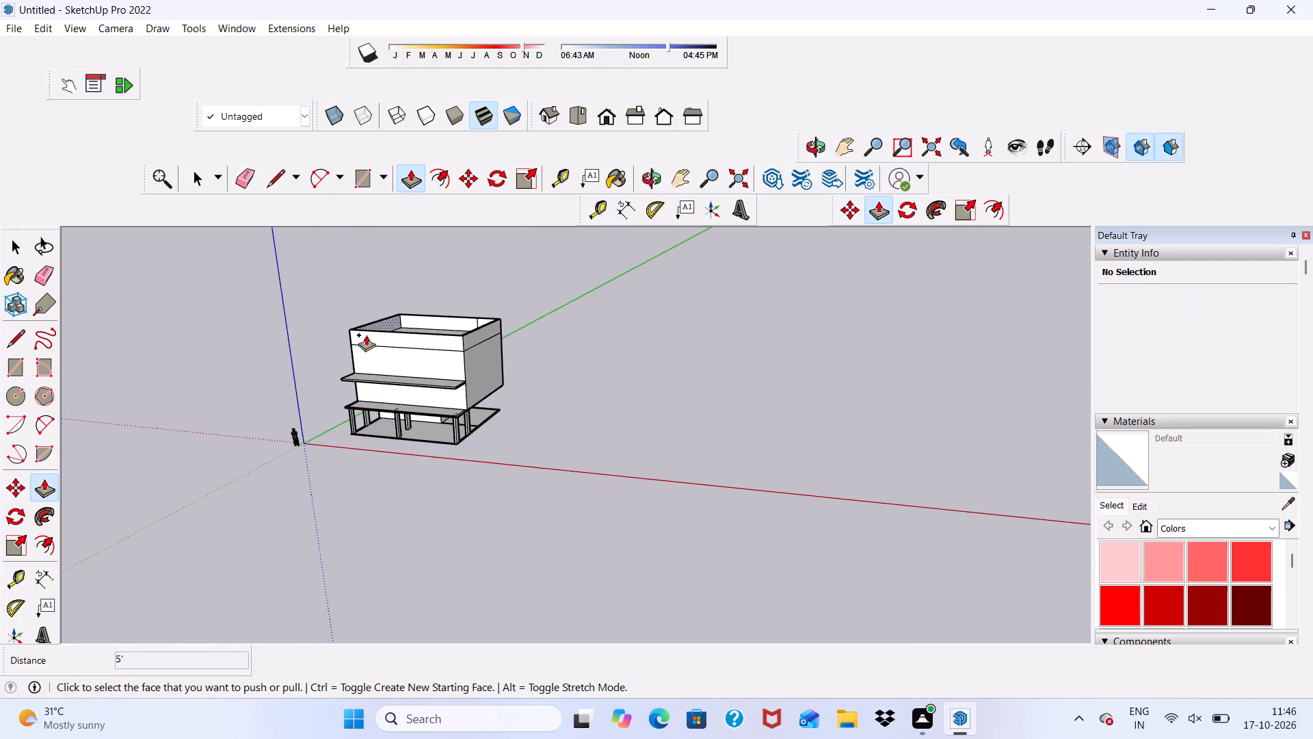
{"action": "scroll", "coordinate": [365, 353], "scroll_direction": "up", "scroll_amount": 7}
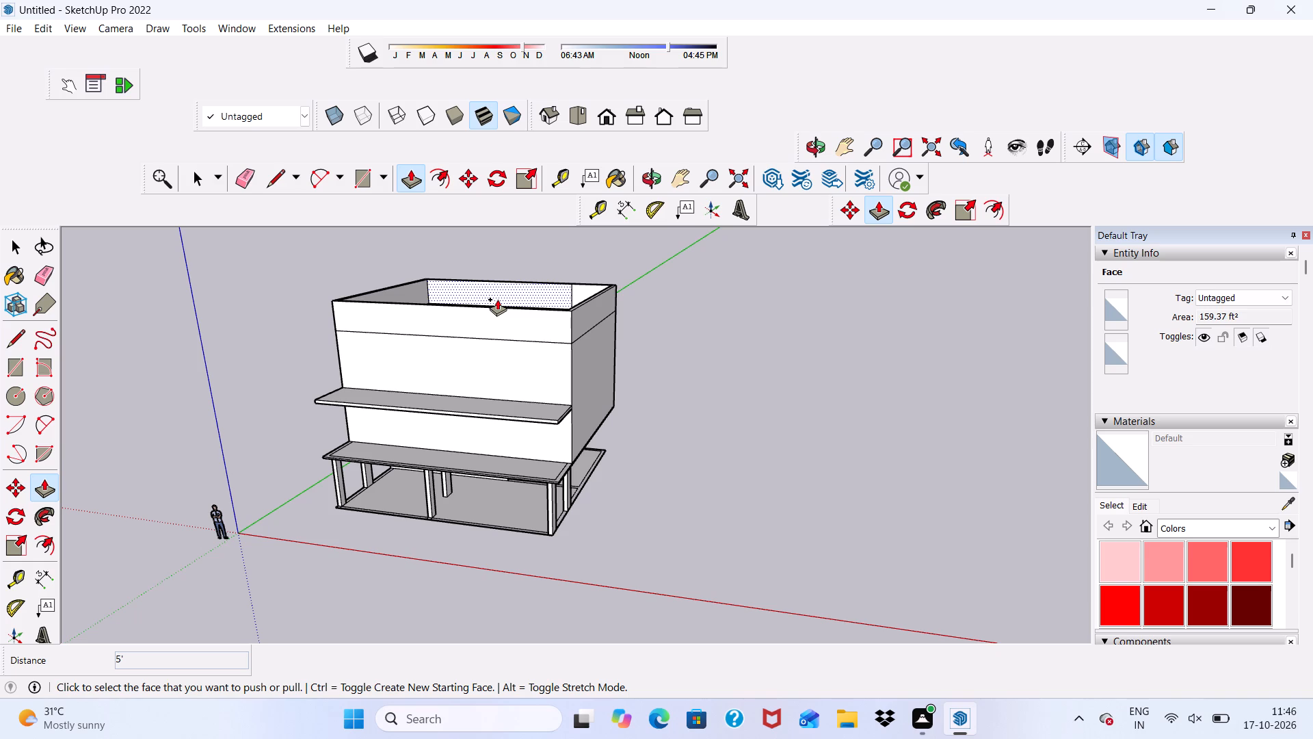
{"action": "key", "text": "space"}
{"action": "scroll", "coordinate": [505, 328], "scroll_direction": "up", "scroll_amount": 6}
{"action": "scroll", "coordinate": [503, 328], "scroll_direction": "down", "scroll_amount": 5}
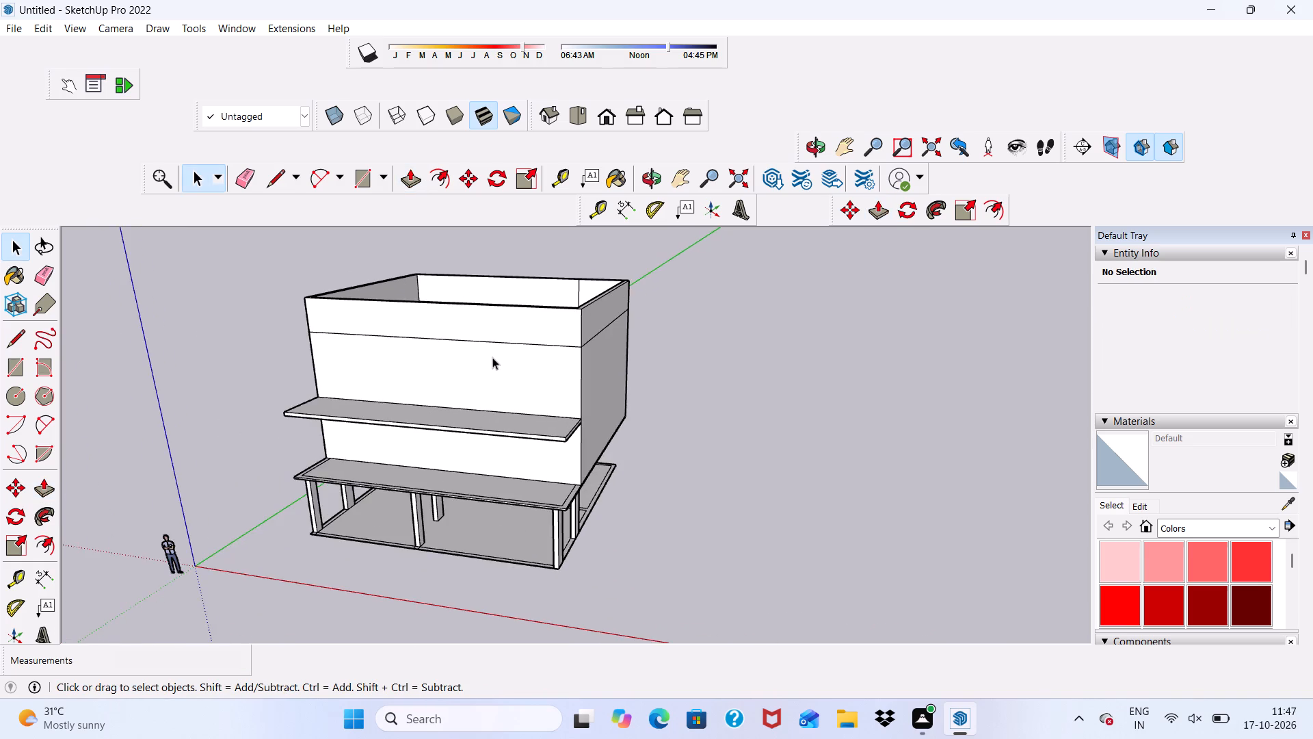
Draw a rectangle about 15' 4" by 1' 2" on the front wall, from the parapet's base line to the right corner.
{"action": "middle_click_drag", "start_coordinate": [492, 359], "coordinate": [570, 356]}
{"action": "scroll", "coordinate": [570, 362], "scroll_direction": "up", "scroll_amount": 4}
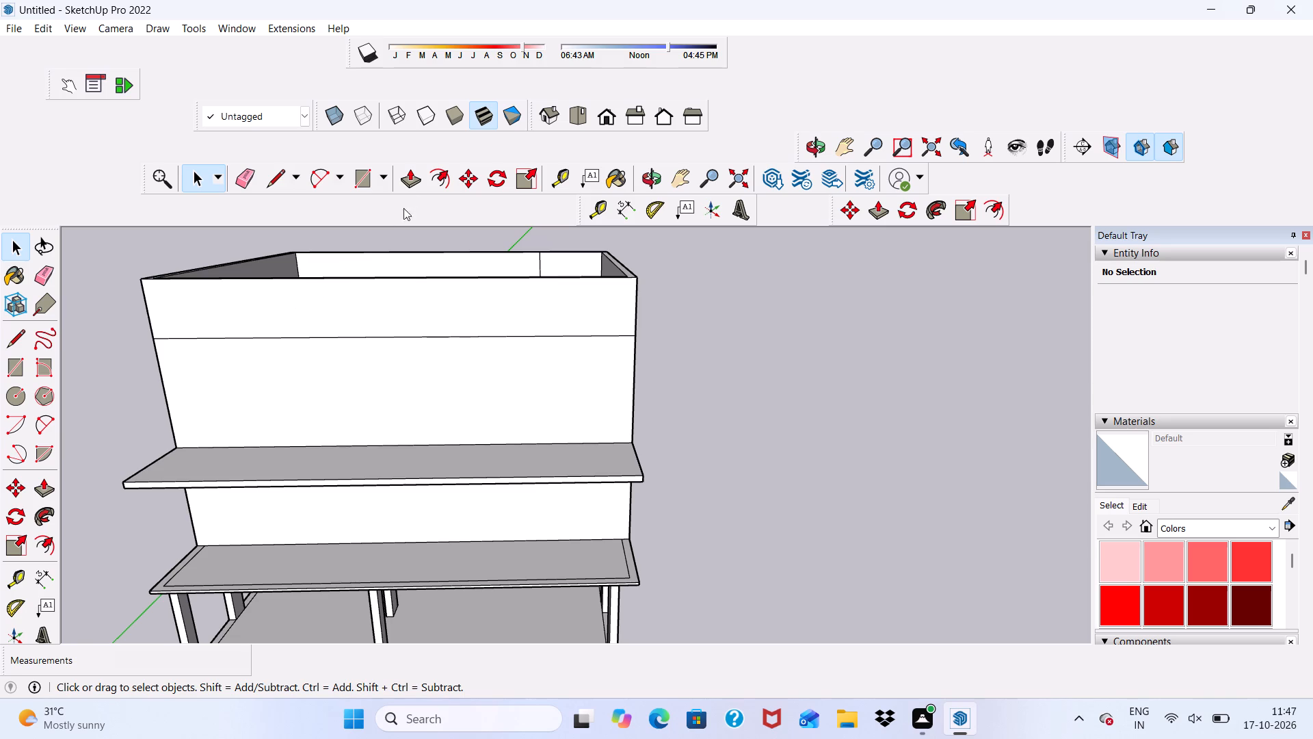
{"action": "left_click", "coordinate": [357, 180]}
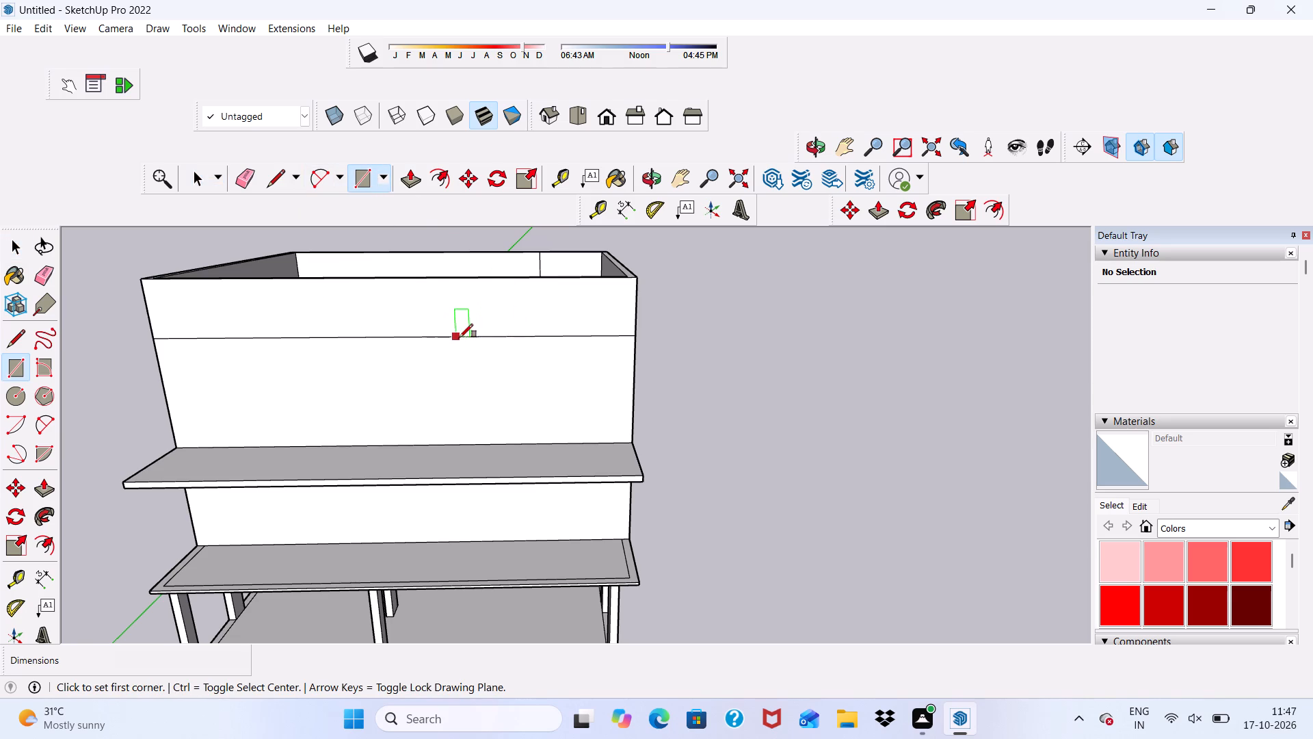
{"action": "left_click", "coordinate": [460, 334]}
{"action": "scroll", "coordinate": [557, 326], "scroll_direction": "up", "scroll_amount": 1}
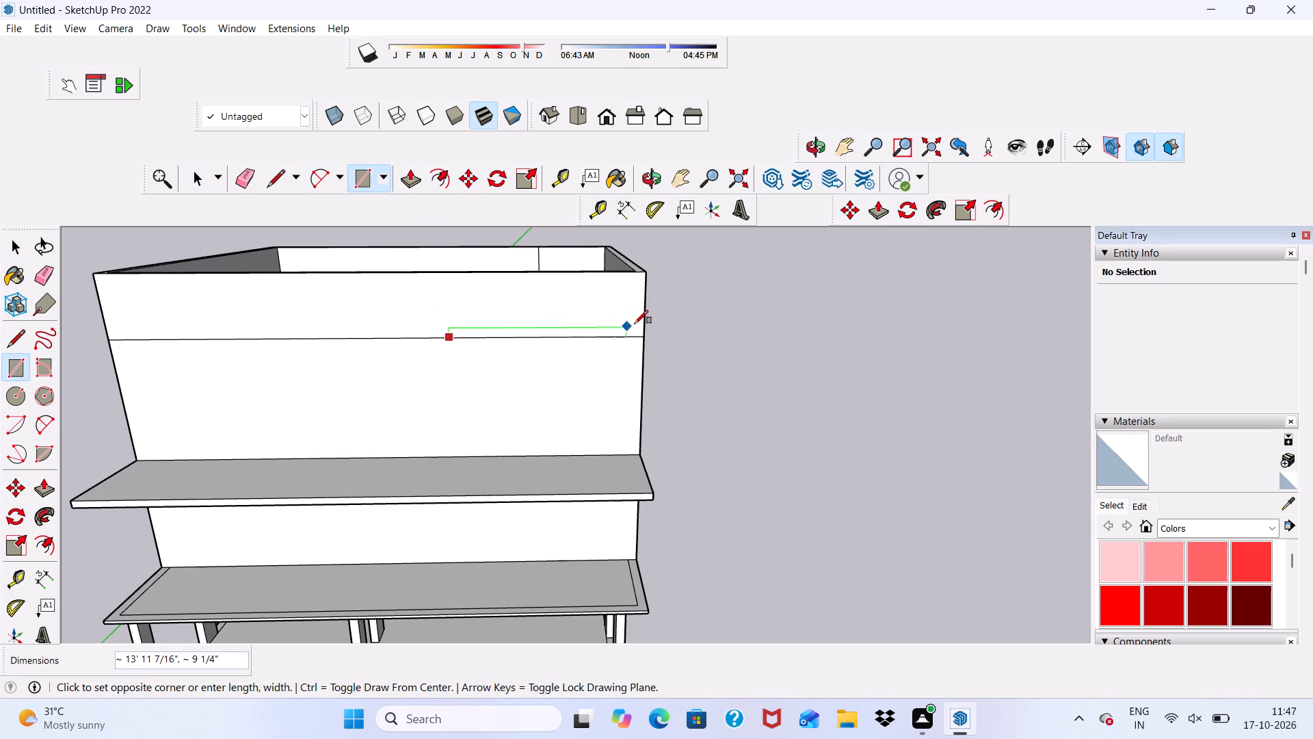
{"action": "left_click", "coordinate": [646, 322]}
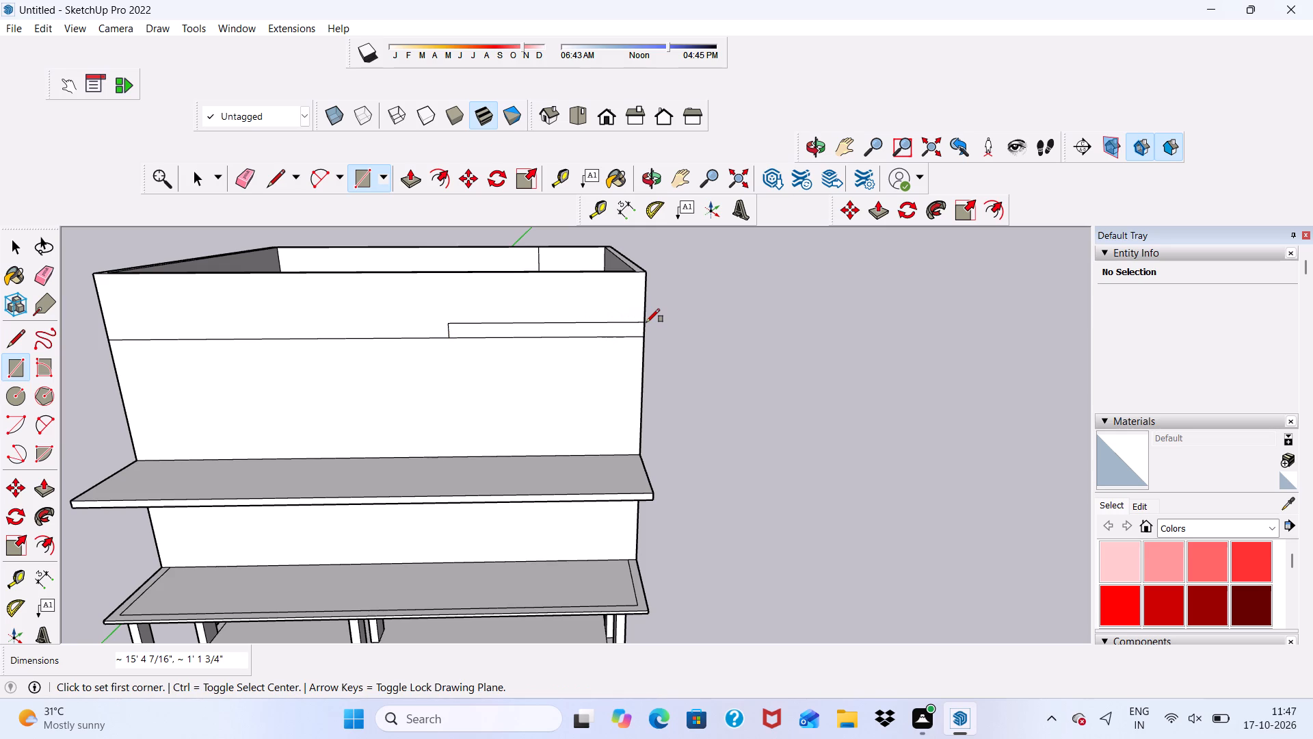
{"action": "key", "text": "space"}
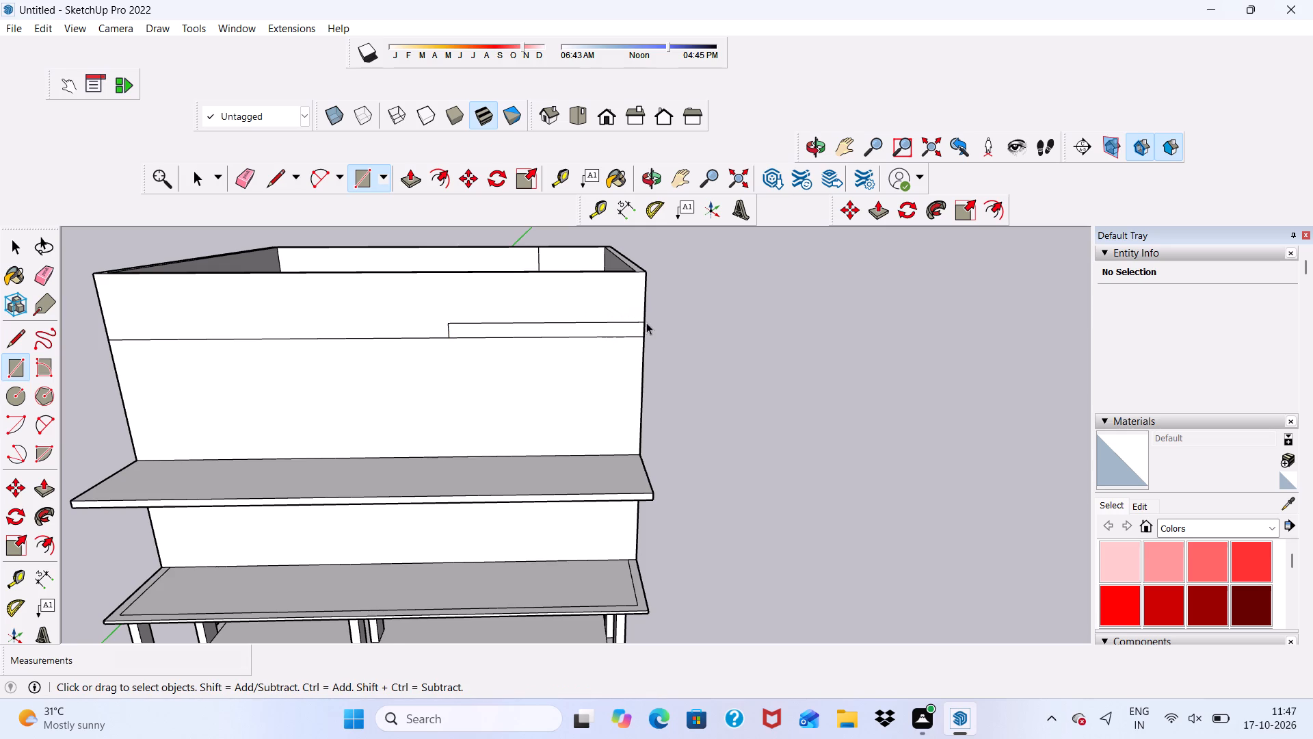
Push/Pull the narrow rectangle on the front parapet outward 1' to form a projecting band.
{"action": "left_click", "coordinate": [591, 330]}
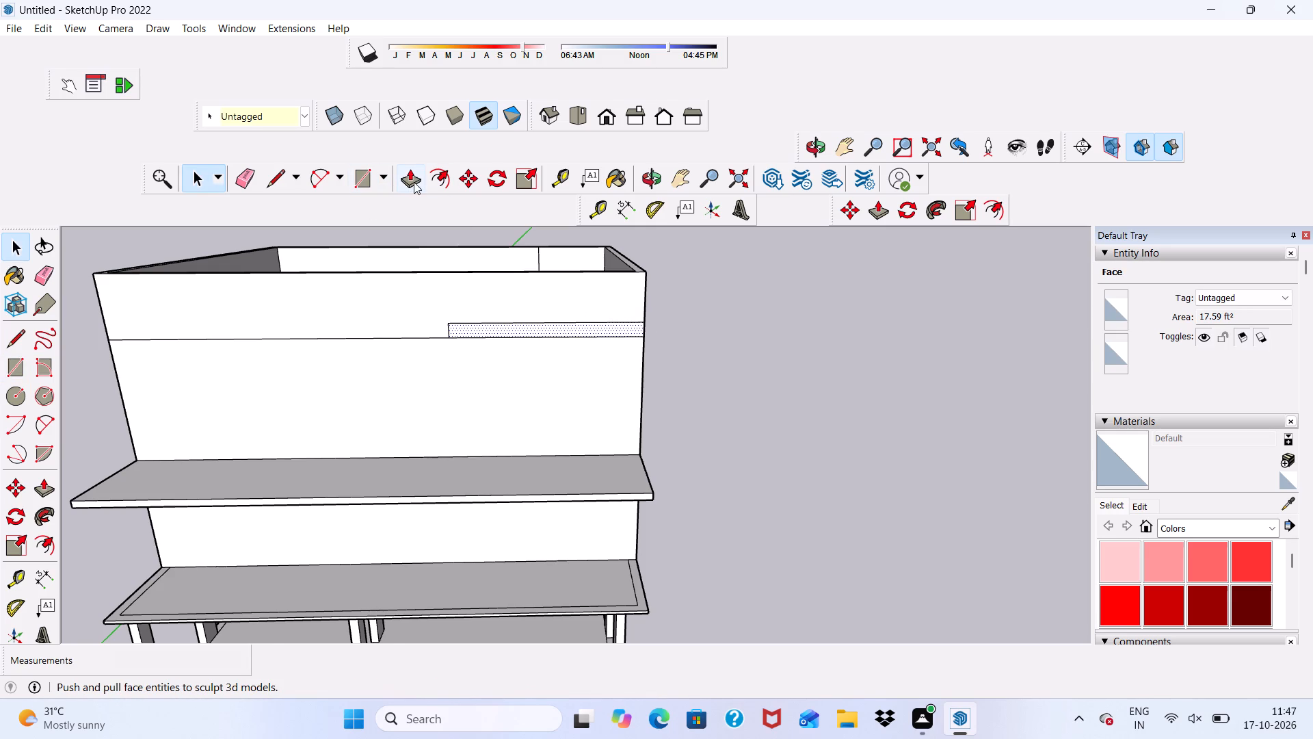
{"action": "left_click", "coordinate": [414, 182]}
{"action": "left_click", "coordinate": [493, 320]}
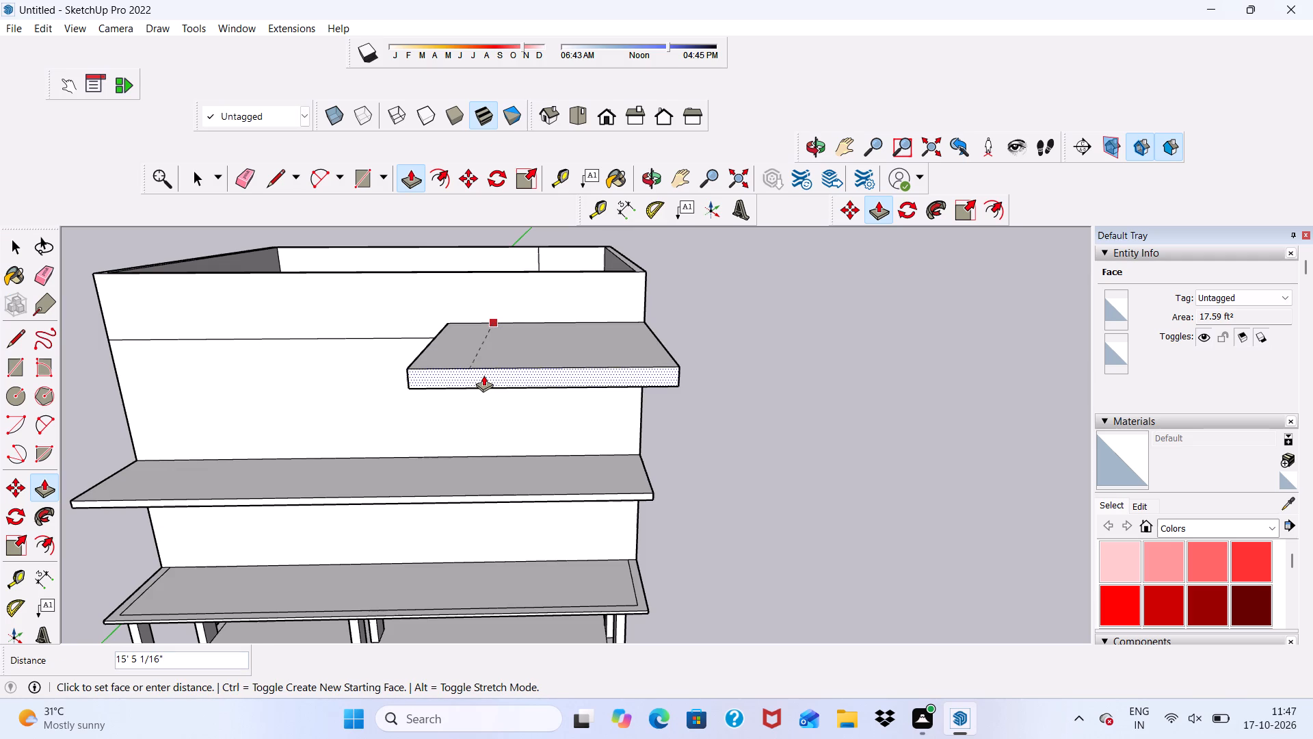
{"action": "type", "text": "1'"}
{"action": "key", "text": "Return"}
Draw a rectangle about 2' 4" by 1' on the underside of the projecting band at its right end.
{"action": "scroll", "coordinate": [498, 348], "scroll_direction": "down", "scroll_amount": 6}
{"action": "middle_click_drag", "start_coordinate": [517, 367], "coordinate": [512, 281]}
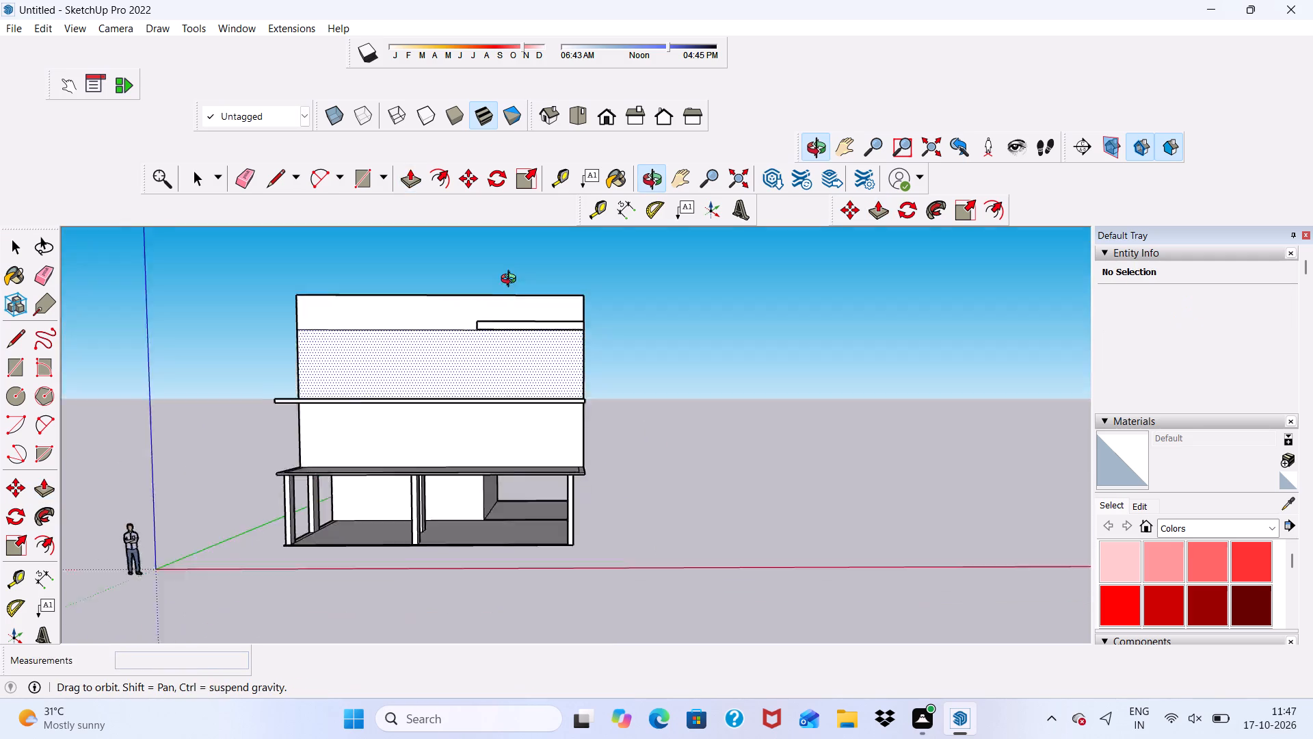
{"action": "middle_click_drag", "start_coordinate": [512, 281], "coordinate": [512, 275]}
{"action": "scroll", "coordinate": [512, 275], "scroll_direction": "up", "scroll_amount": 11}
{"action": "middle_click_drag", "start_coordinate": [542, 374], "coordinate": [527, 313]}
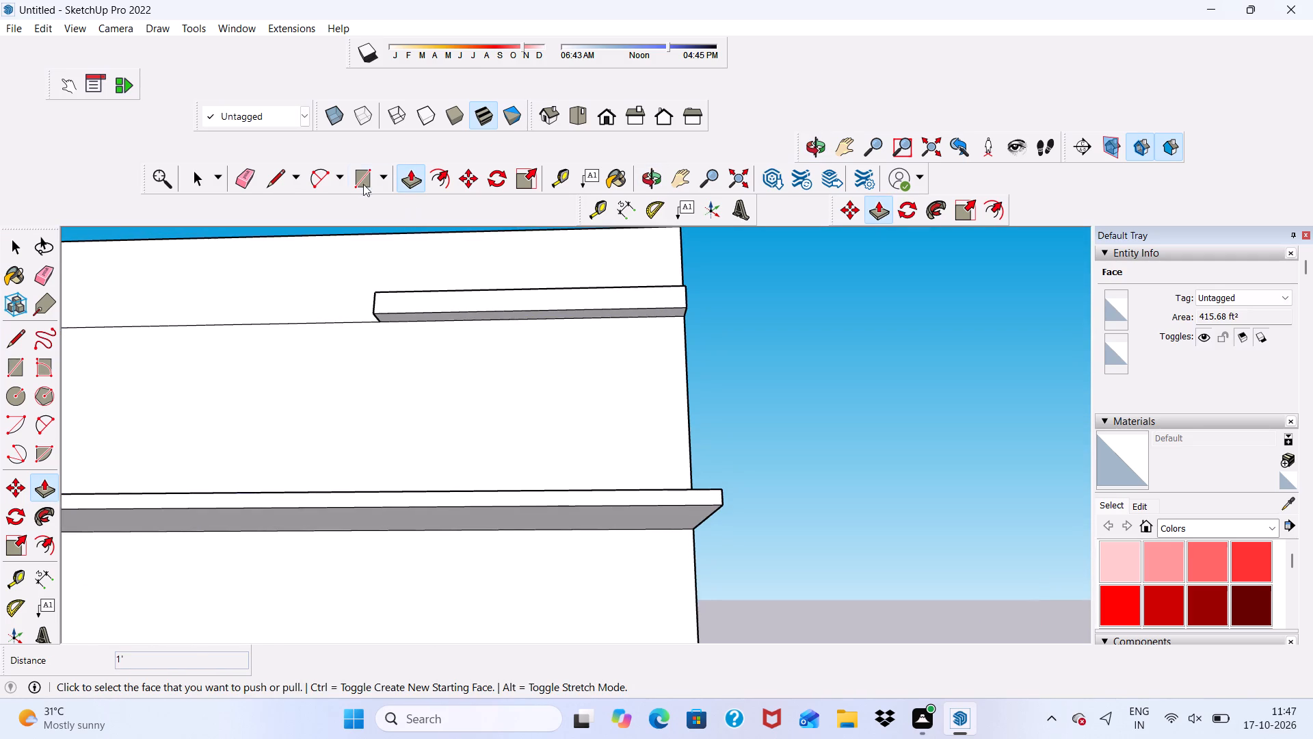
{"action": "left_click", "coordinate": [354, 177]}
{"action": "scroll", "coordinate": [644, 337], "scroll_direction": "up", "scroll_amount": 10}
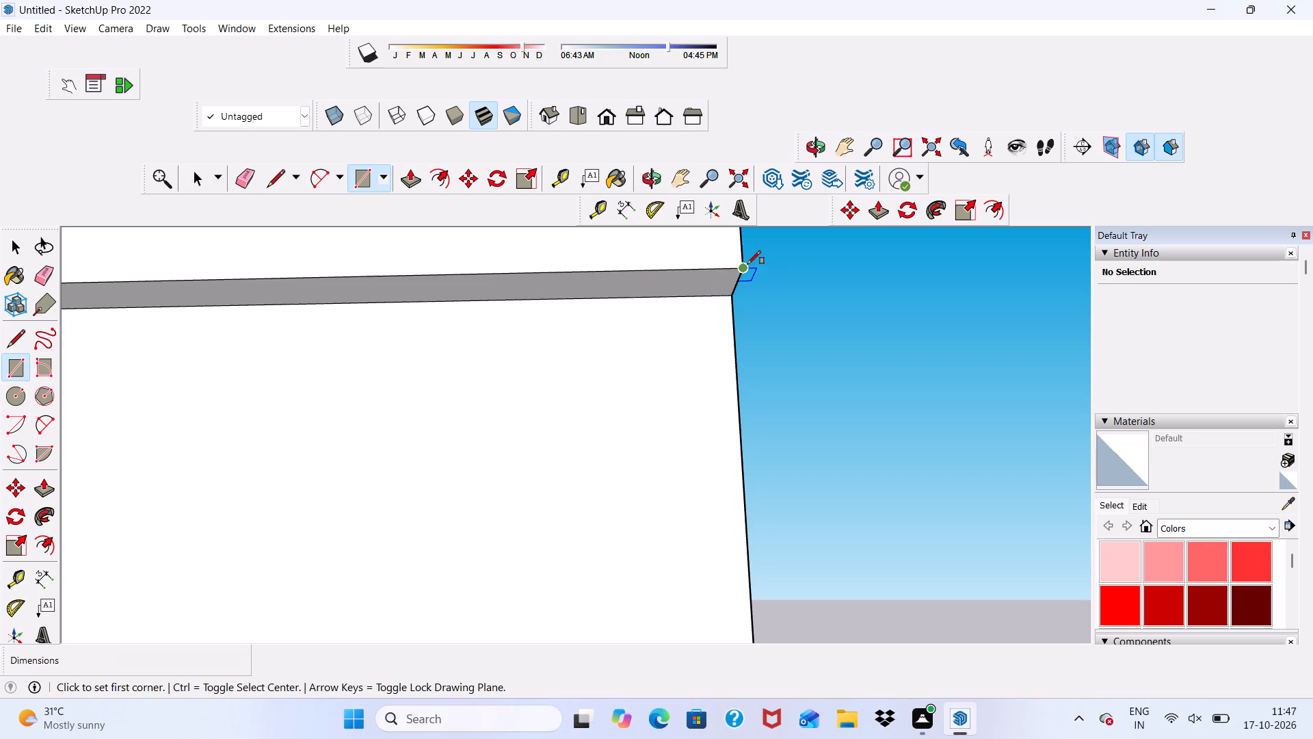
{"action": "left_click", "coordinate": [739, 269]}
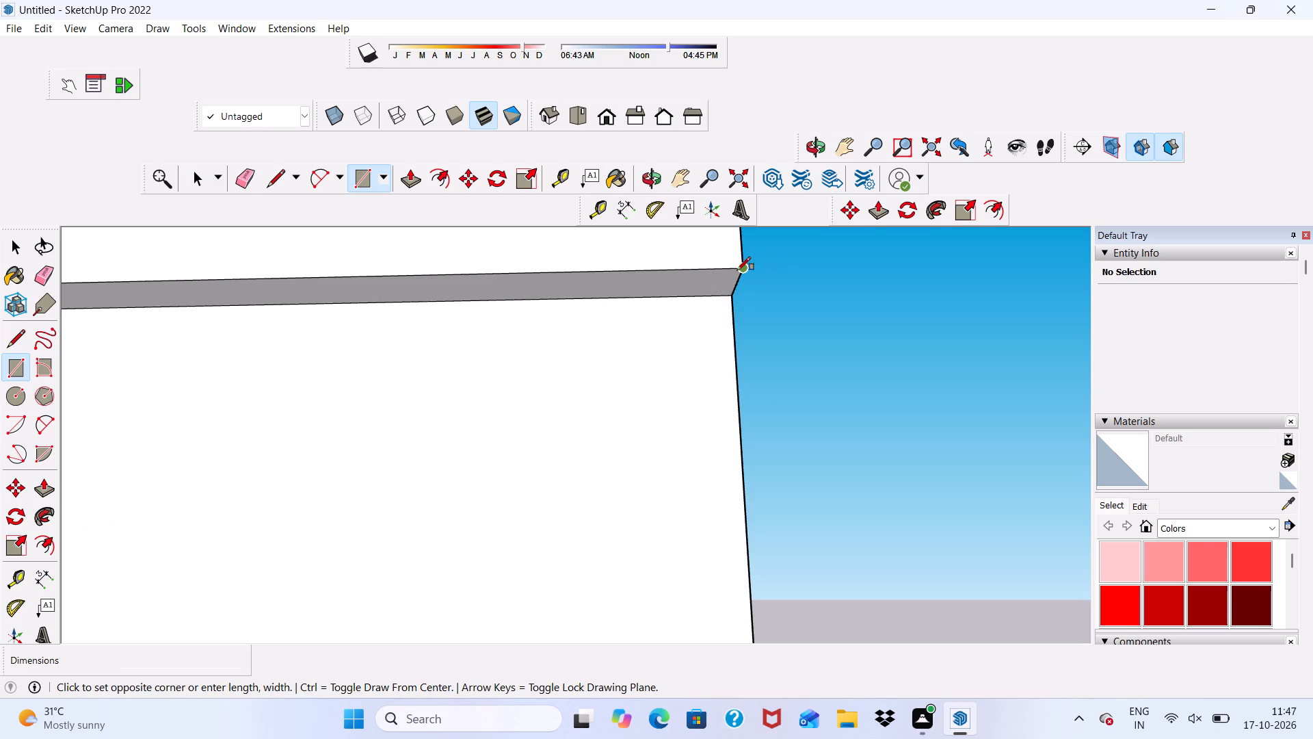
{"action": "left_click", "coordinate": [598, 298]}
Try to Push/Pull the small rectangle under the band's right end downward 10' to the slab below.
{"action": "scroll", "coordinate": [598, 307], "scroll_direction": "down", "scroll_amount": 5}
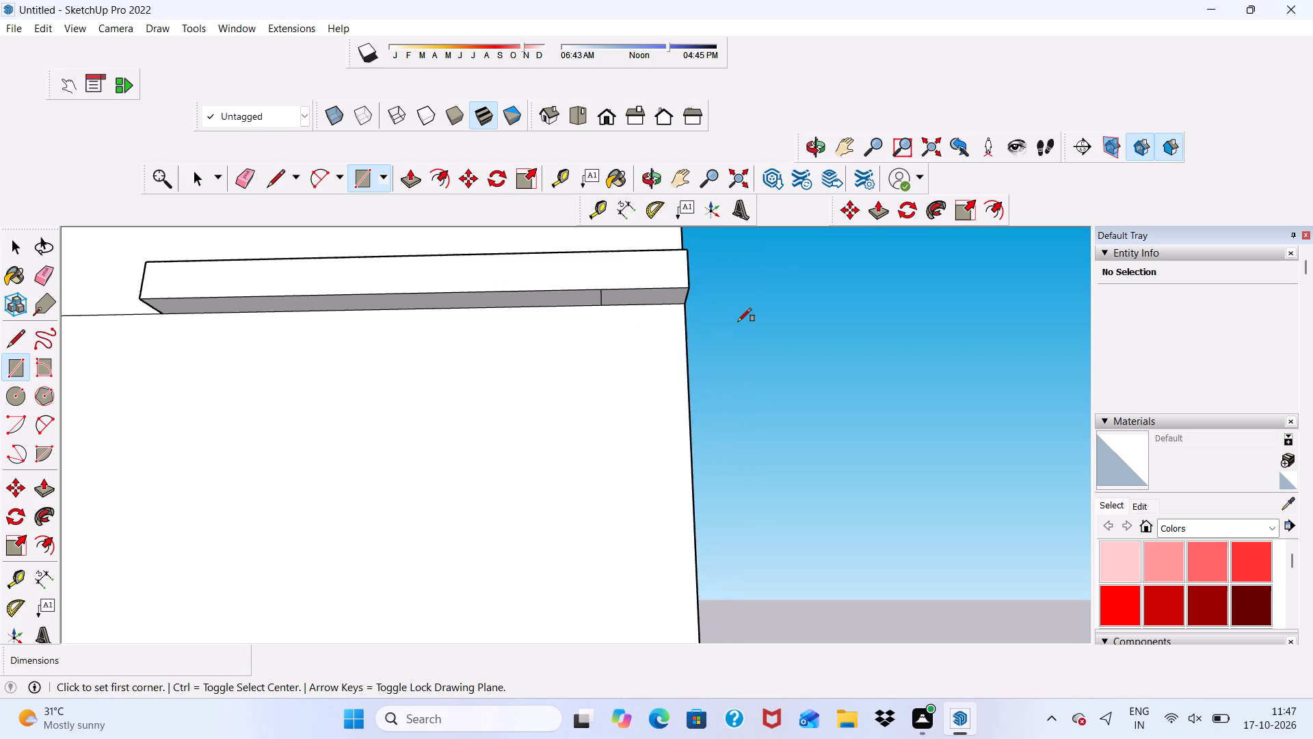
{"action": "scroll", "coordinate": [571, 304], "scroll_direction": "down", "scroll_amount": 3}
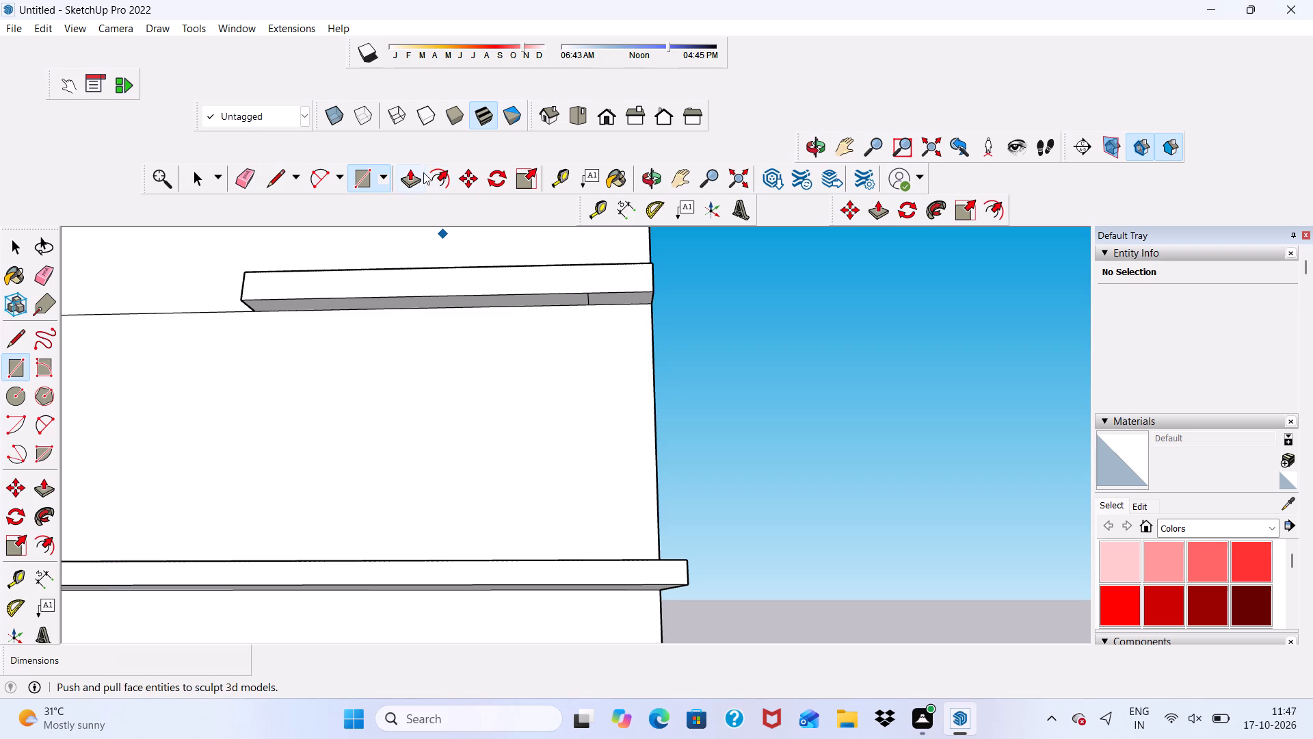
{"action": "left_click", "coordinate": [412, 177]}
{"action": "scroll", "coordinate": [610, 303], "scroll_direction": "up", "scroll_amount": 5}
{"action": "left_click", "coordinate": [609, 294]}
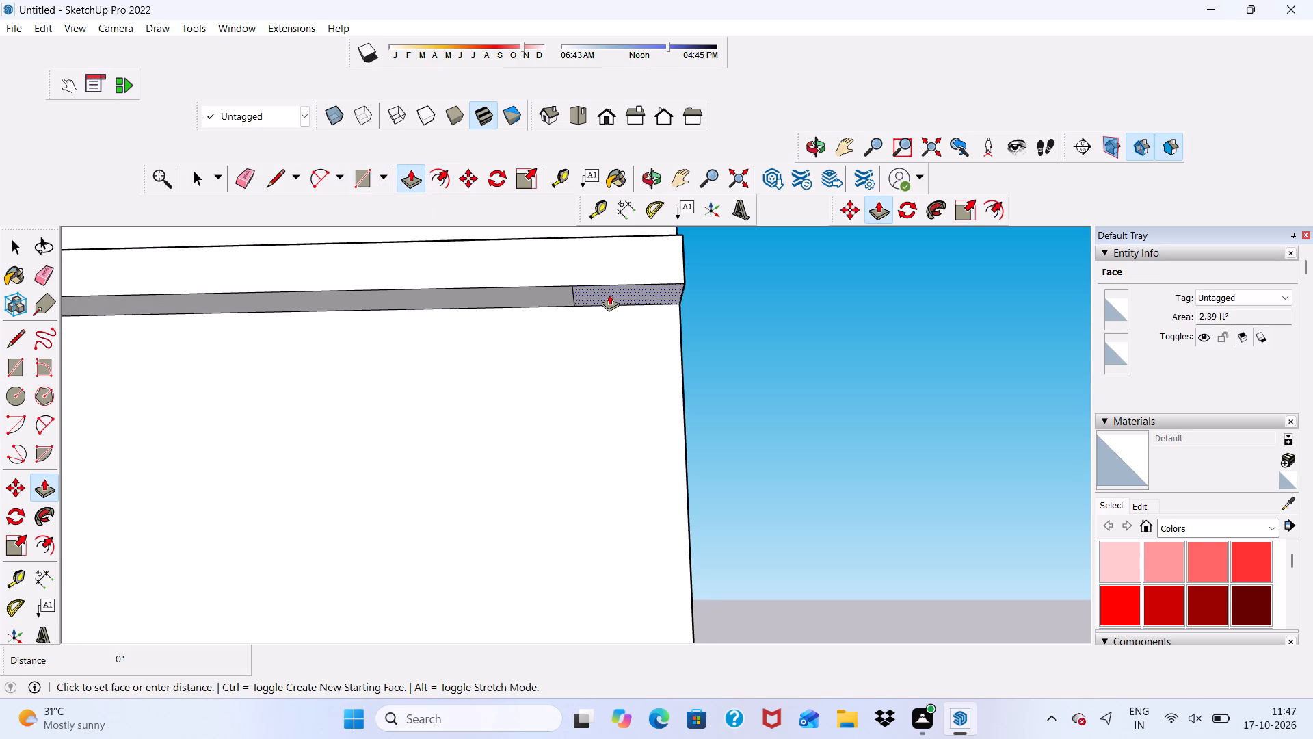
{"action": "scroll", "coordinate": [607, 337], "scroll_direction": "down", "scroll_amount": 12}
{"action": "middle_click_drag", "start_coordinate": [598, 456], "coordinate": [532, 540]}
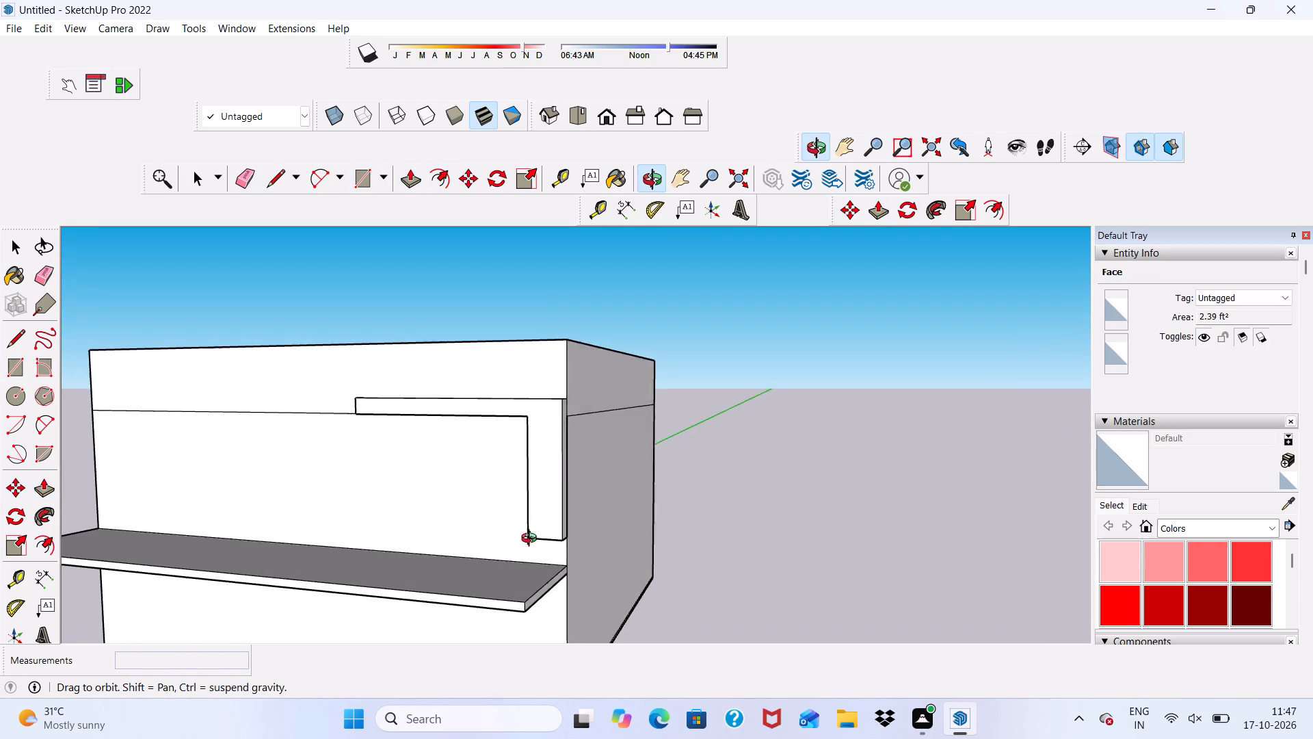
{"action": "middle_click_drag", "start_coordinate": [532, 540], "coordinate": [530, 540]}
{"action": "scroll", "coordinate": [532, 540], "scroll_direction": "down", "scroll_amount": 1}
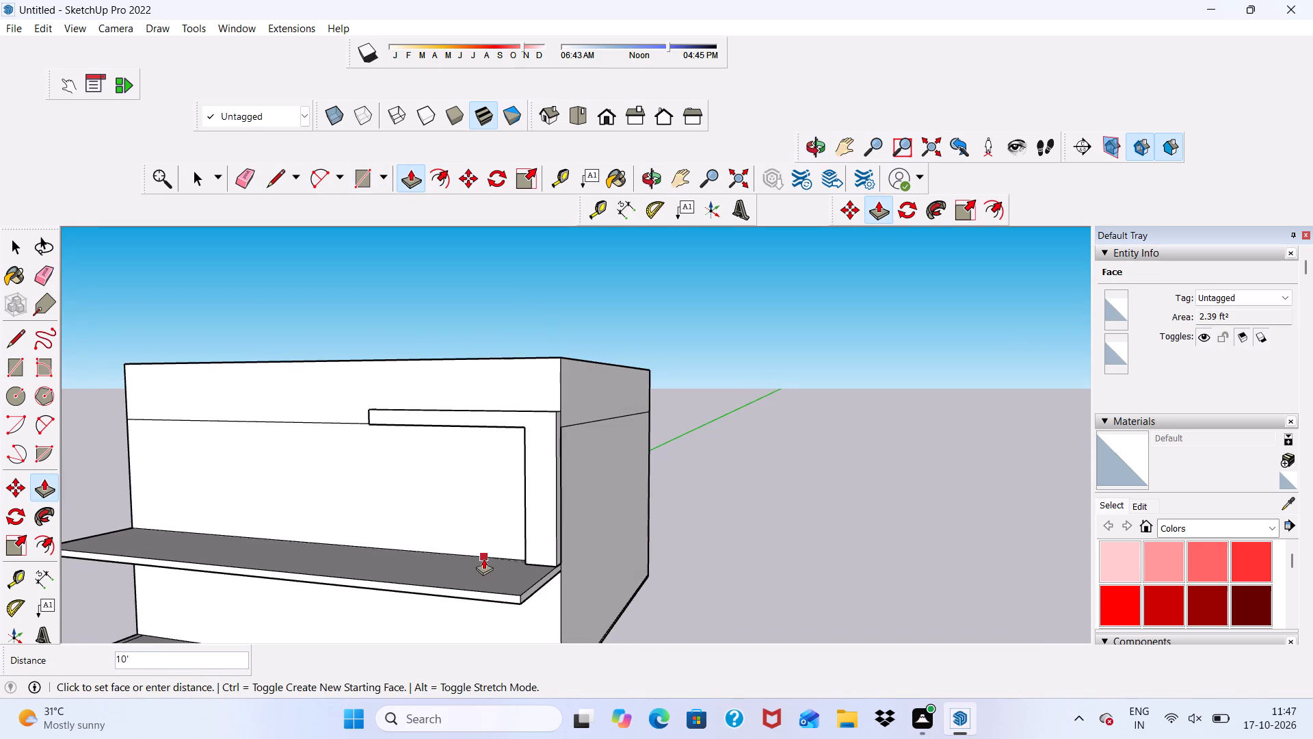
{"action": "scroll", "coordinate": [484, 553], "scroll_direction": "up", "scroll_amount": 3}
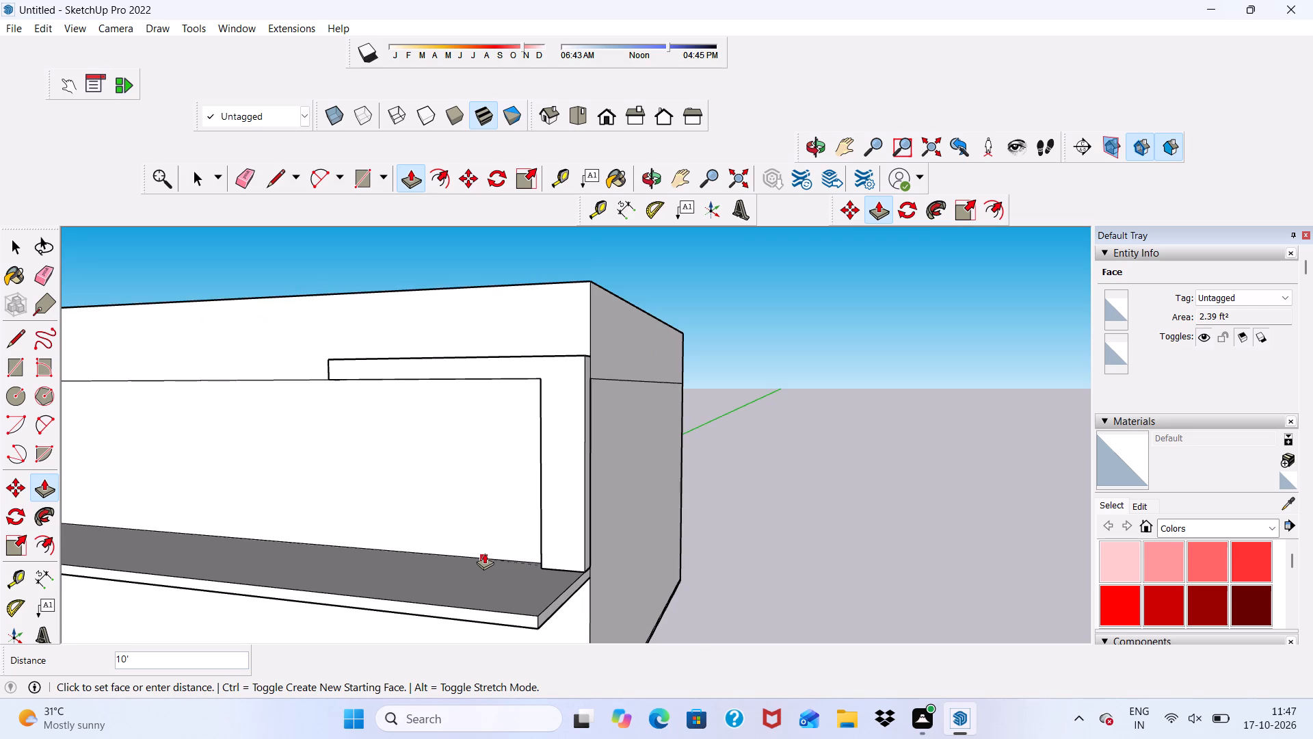
Undo the downward extension, the projecting parapet band and its narrow rectangle on the front wall.
{"action": "key", "text": "ctrl+z"}
{"action": "key", "text": "ctrl+z"}
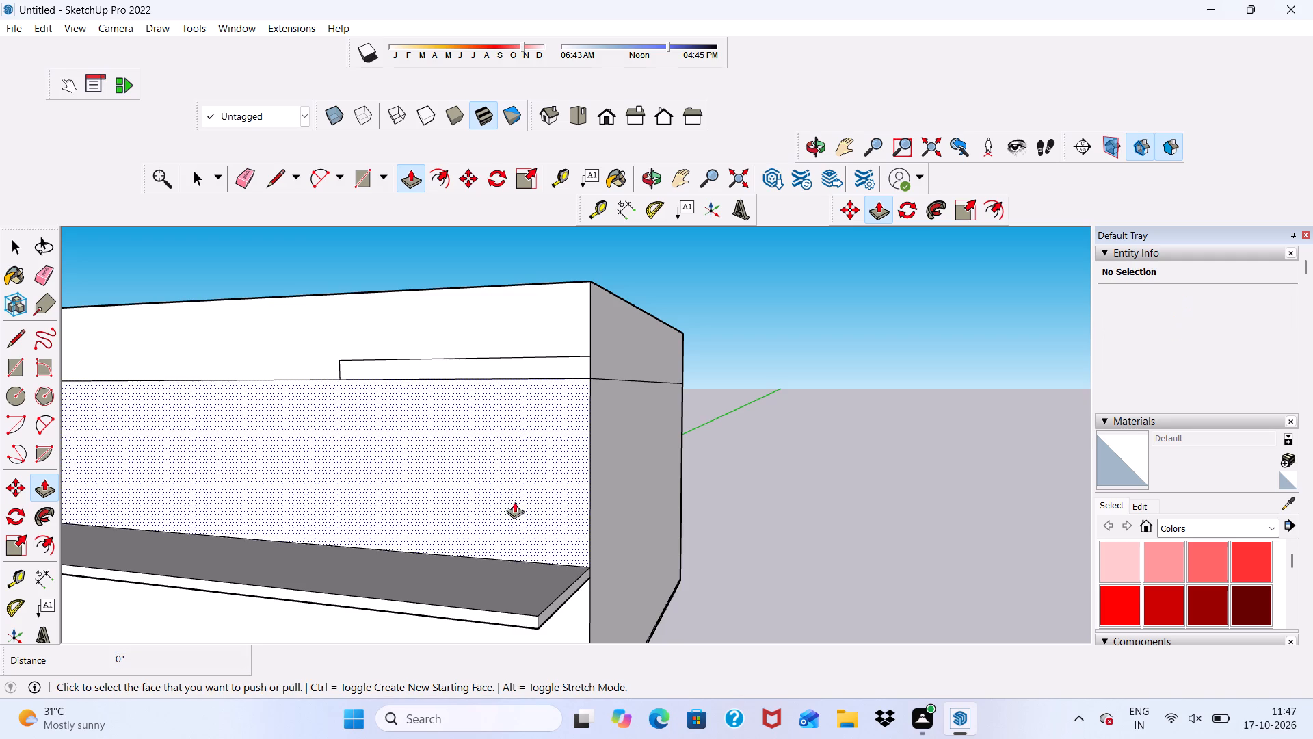
{"action": "key", "text": "ctrl+z"}
{"action": "key", "text": "space"}
Draw a rectangle about 41' 7" by 1' across the full front wall, just above the parapet's base line.
{"action": "scroll", "coordinate": [693, 399], "scroll_direction": "down", "scroll_amount": 7}
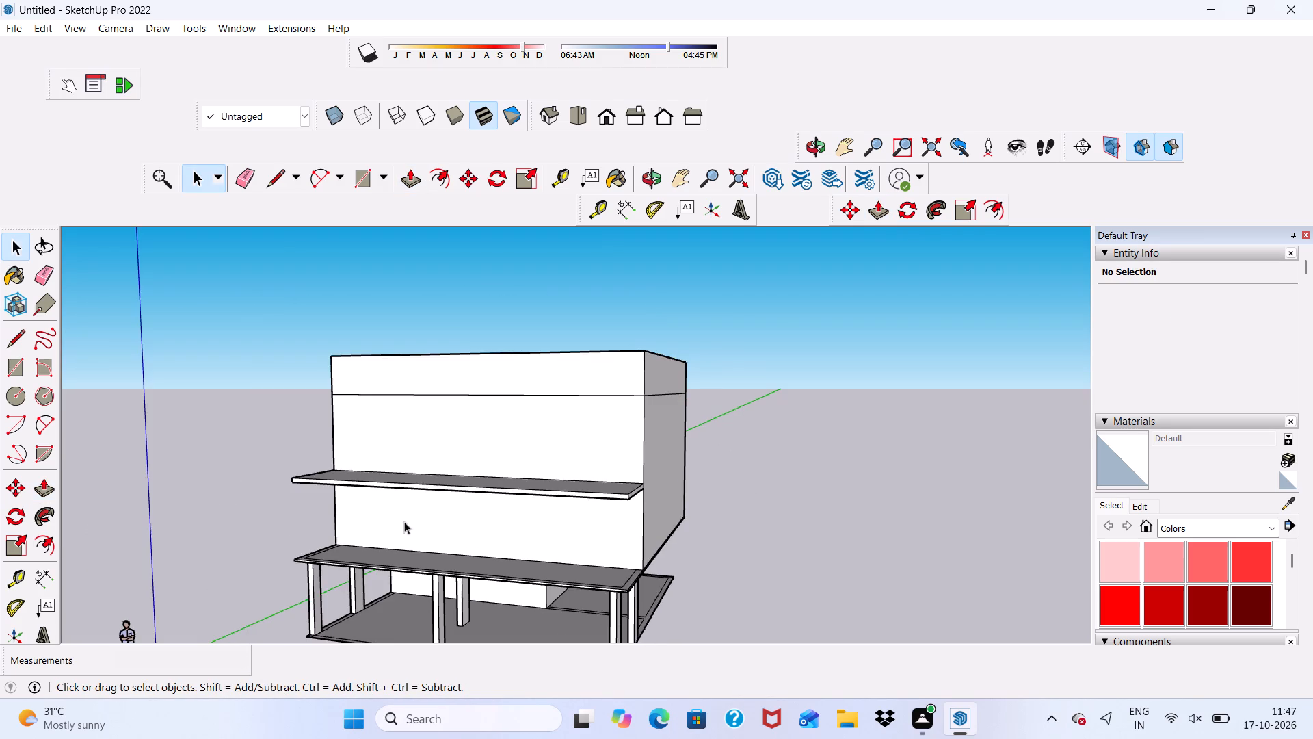
{"action": "middle_click_drag", "start_coordinate": [295, 548], "coordinate": [351, 640]}
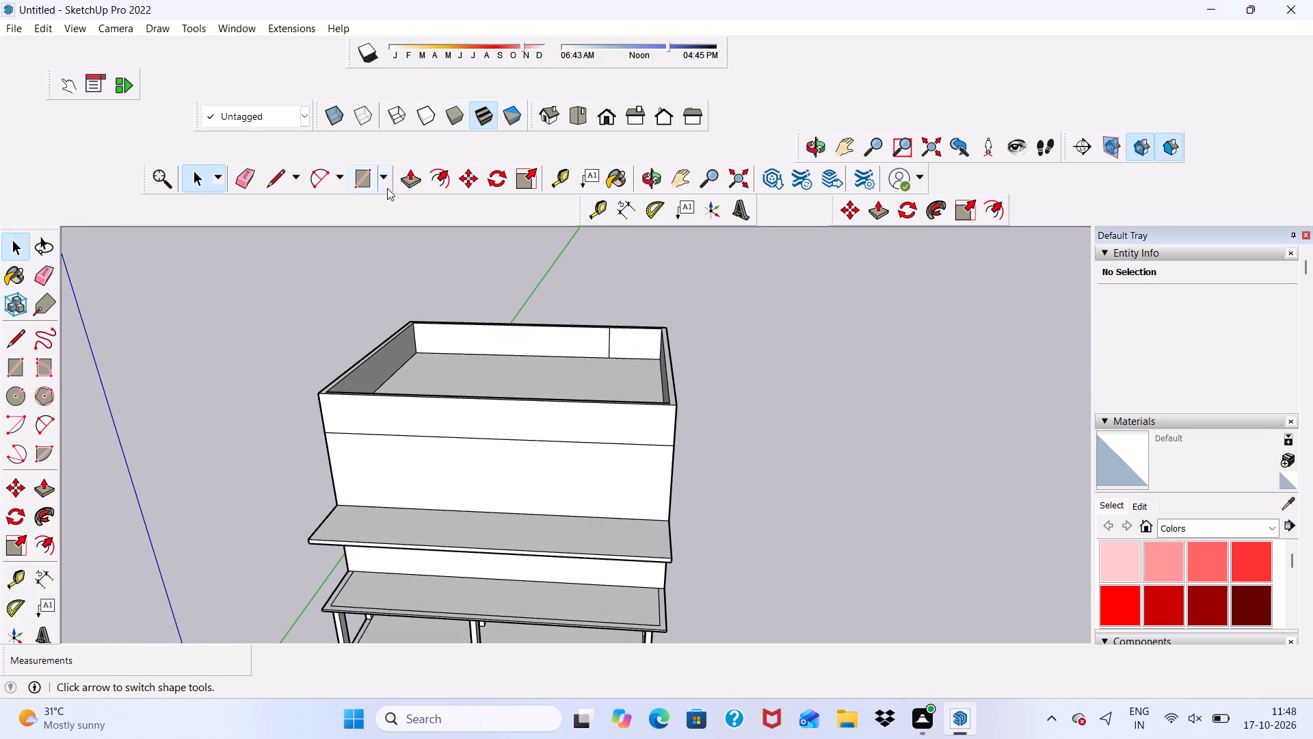
{"action": "left_click_drag", "start_coordinate": [353, 171], "coordinate": [361, 192]}
{"action": "scroll", "coordinate": [261, 581], "scroll_direction": "up", "scroll_amount": 5}
{"action": "middle_click_drag", "start_coordinate": [372, 591], "coordinate": [358, 511]}
{"action": "scroll", "coordinate": [363, 557], "scroll_direction": "down", "scroll_amount": 1}
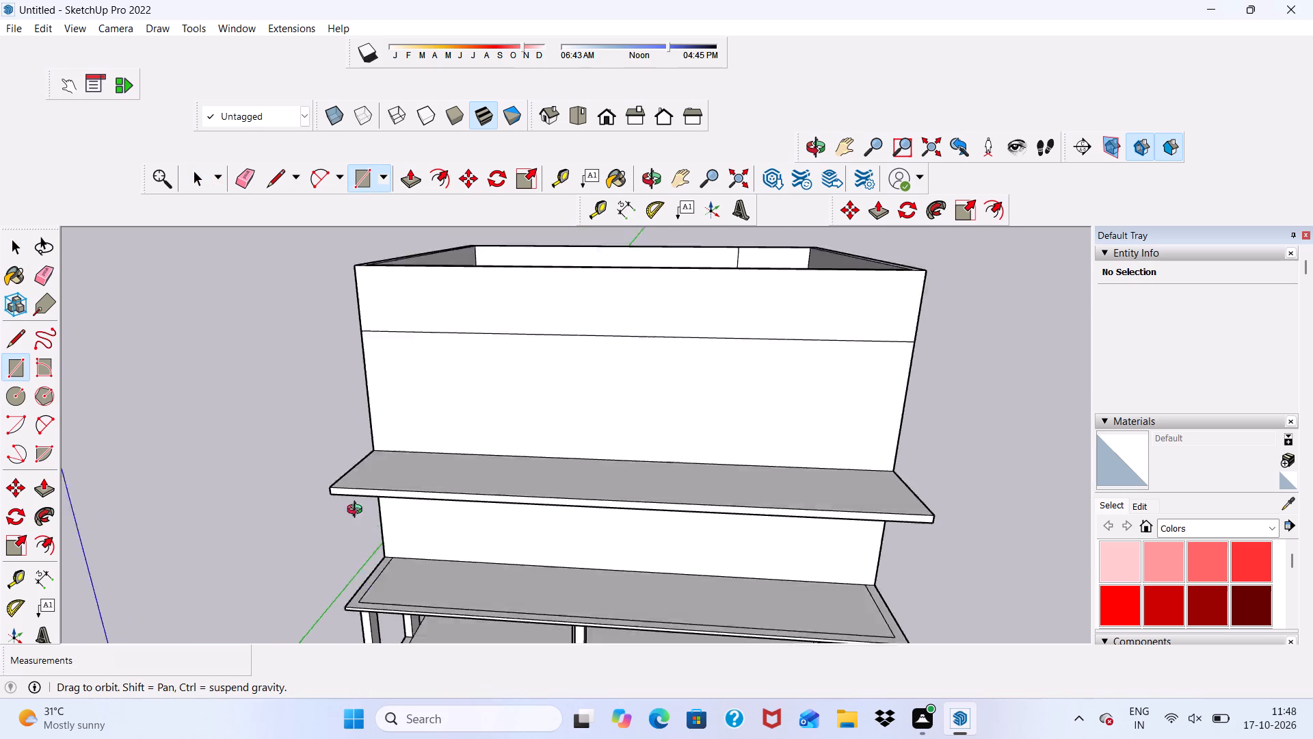
{"action": "middle_click_drag", "start_coordinate": [358, 511], "coordinate": [442, 672]}
{"action": "scroll", "coordinate": [380, 477], "scroll_direction": "up", "scroll_amount": 5}
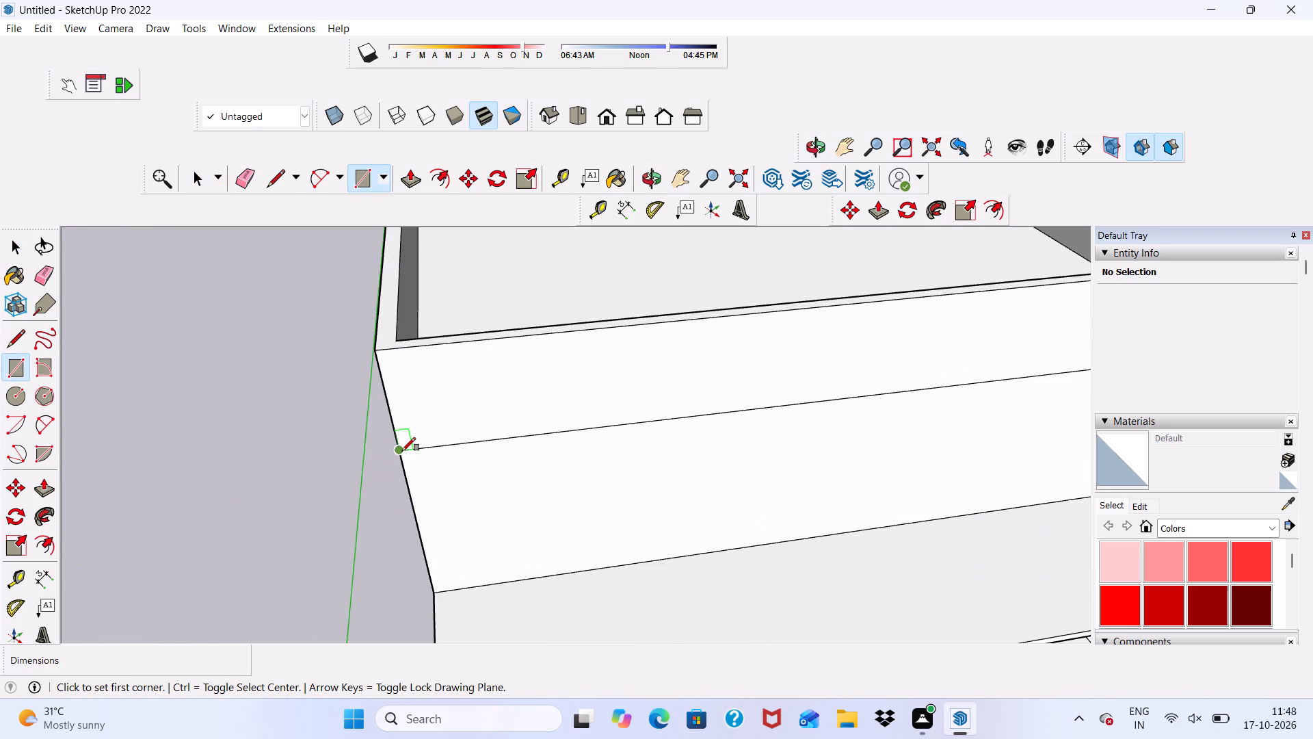
{"action": "left_click", "coordinate": [403, 446]}
{"action": "scroll", "coordinate": [289, 496], "scroll_direction": "down", "scroll_amount": 6}
{"action": "scroll", "coordinate": [122, 539], "scroll_direction": "down", "scroll_amount": 4}
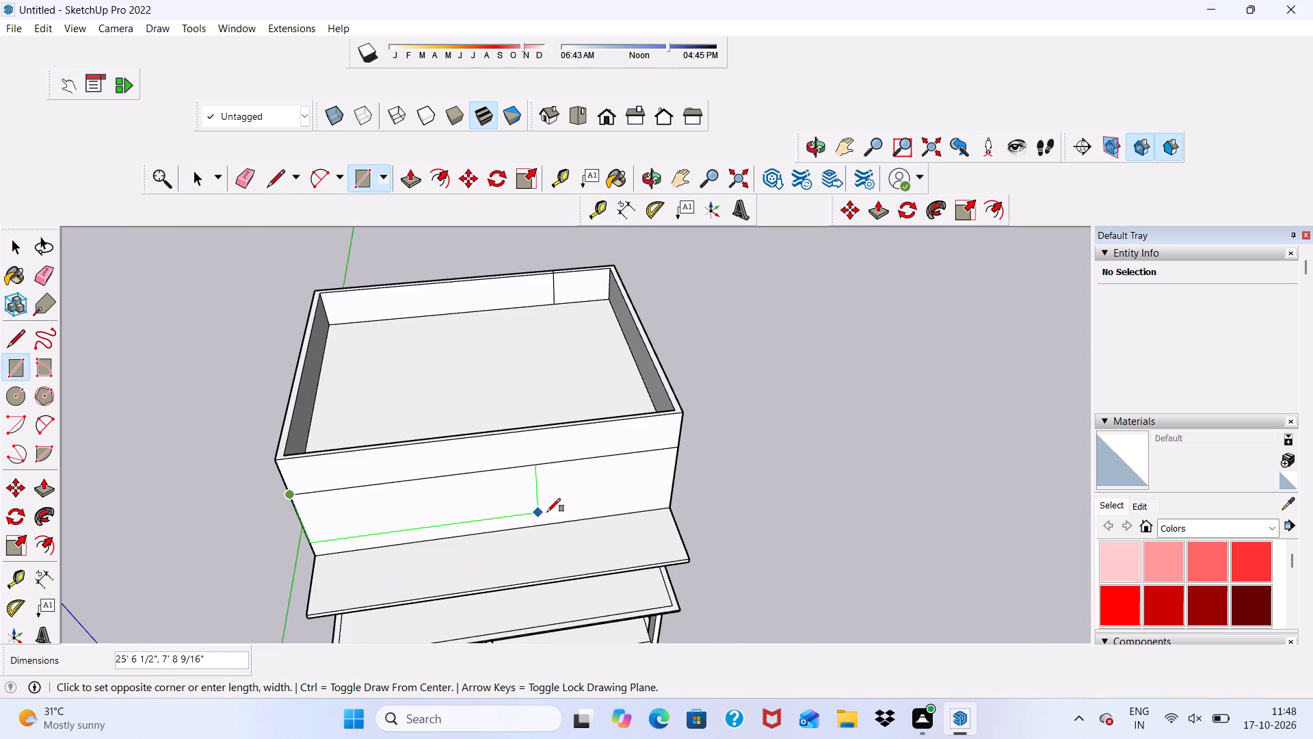
{"action": "scroll", "coordinate": [547, 512], "scroll_direction": "up", "scroll_amount": 4}
{"action": "scroll", "coordinate": [747, 398], "scroll_direction": "up", "scroll_amount": 9}
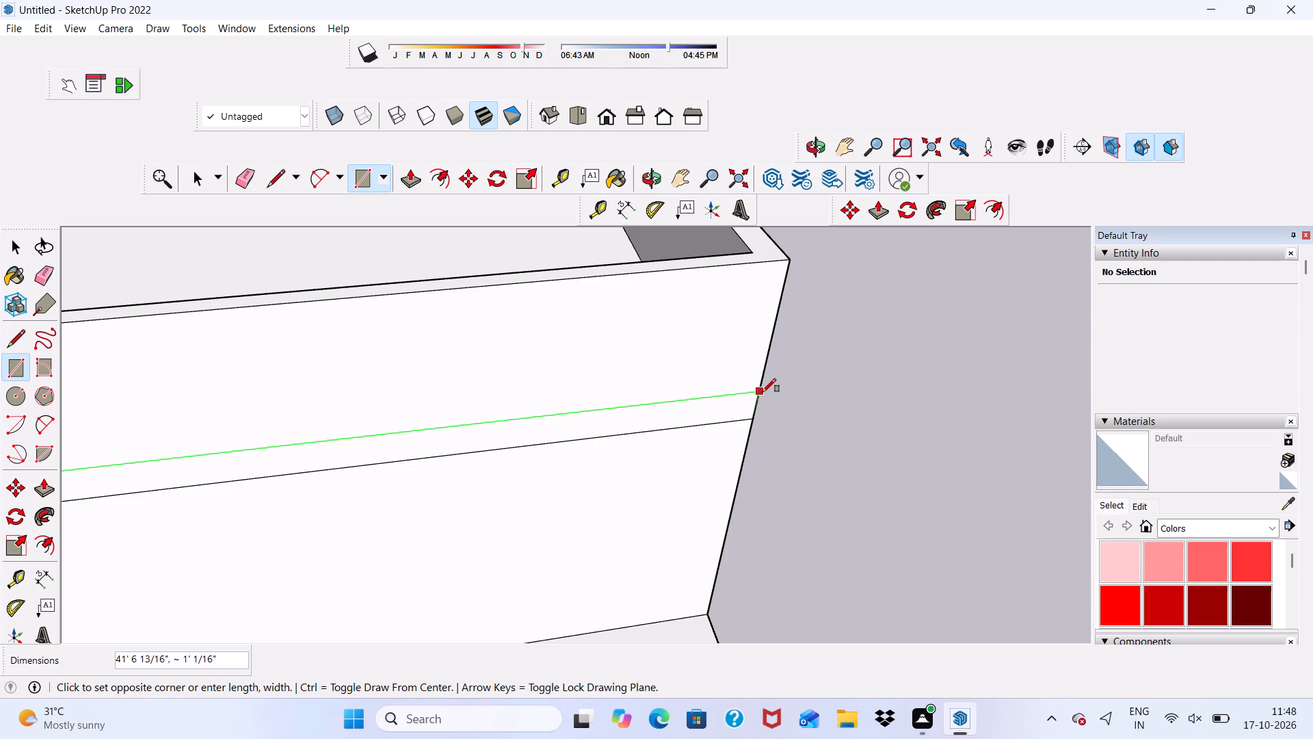
{"action": "left_click", "coordinate": [762, 392]}
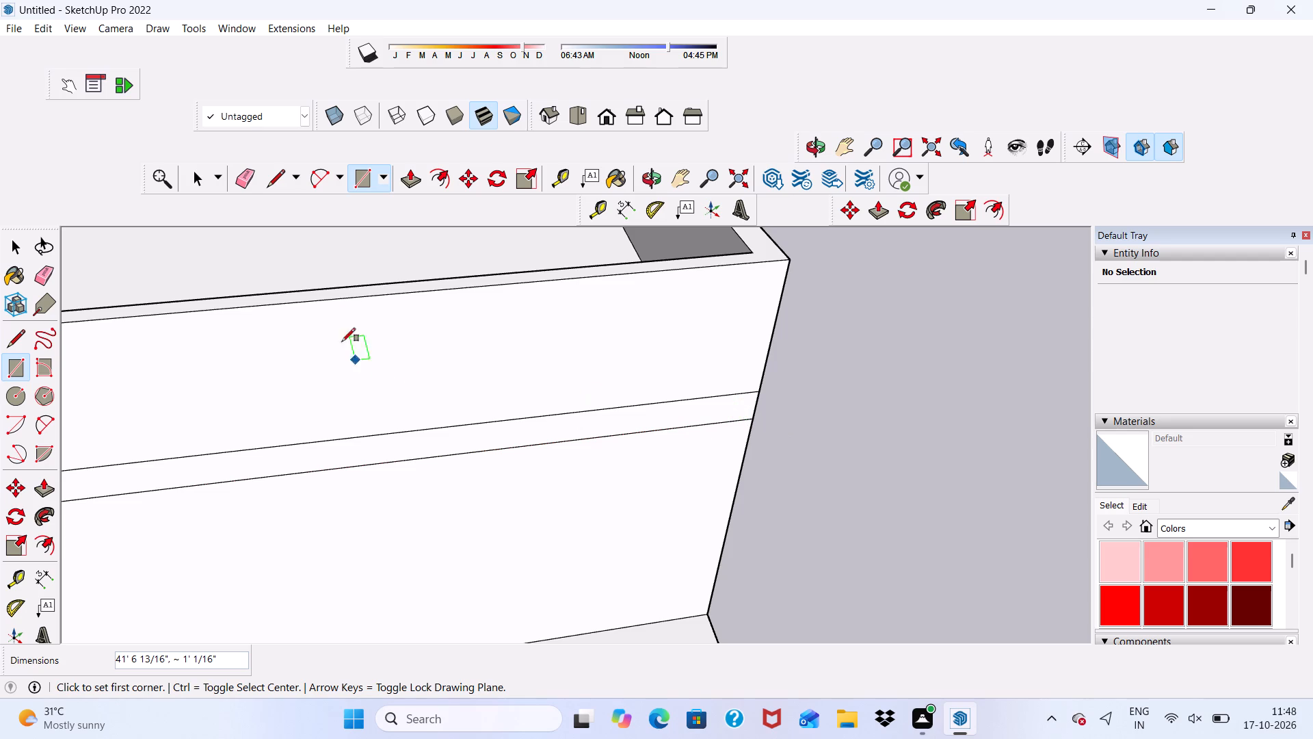
Push/Pull the full-width front strip outward about 7' 11", flush with the outer edge of the slab below.
{"action": "left_click", "coordinate": [400, 182]}
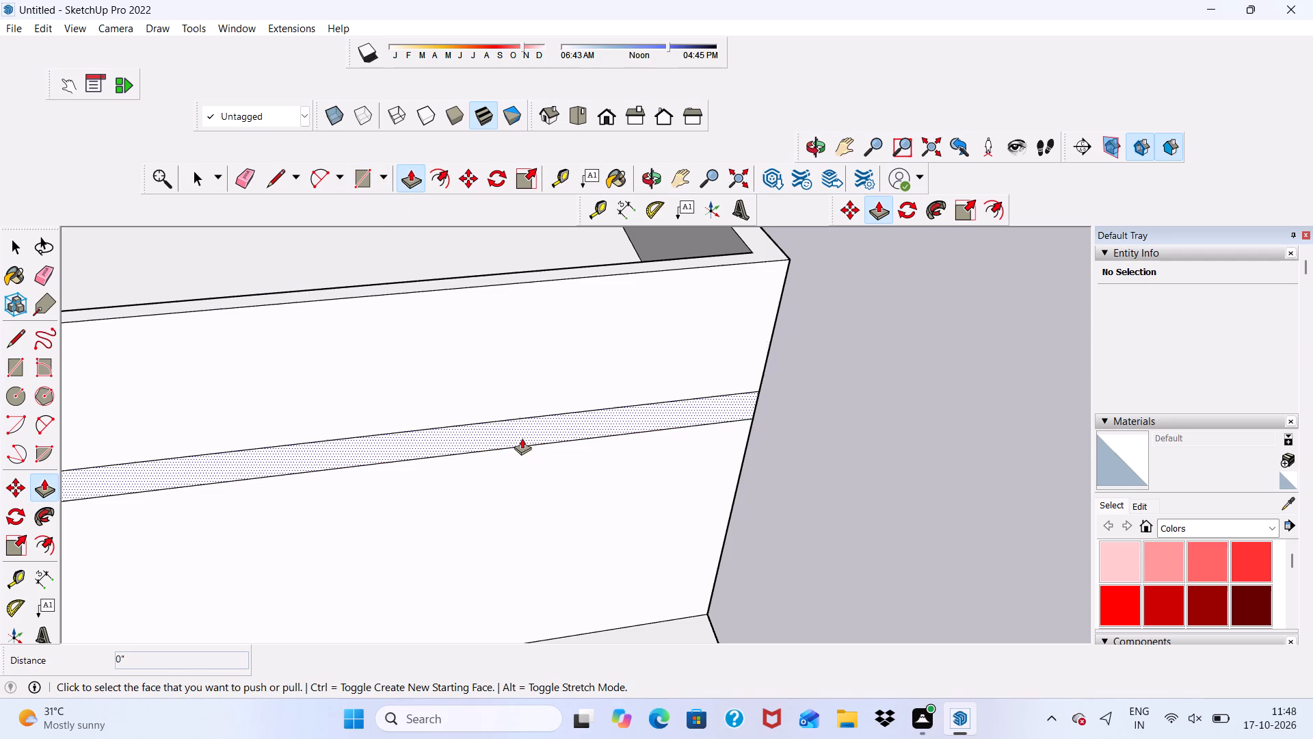
{"action": "left_click", "coordinate": [512, 435]}
{"action": "scroll", "coordinate": [531, 463], "scroll_direction": "down", "scroll_amount": 13}
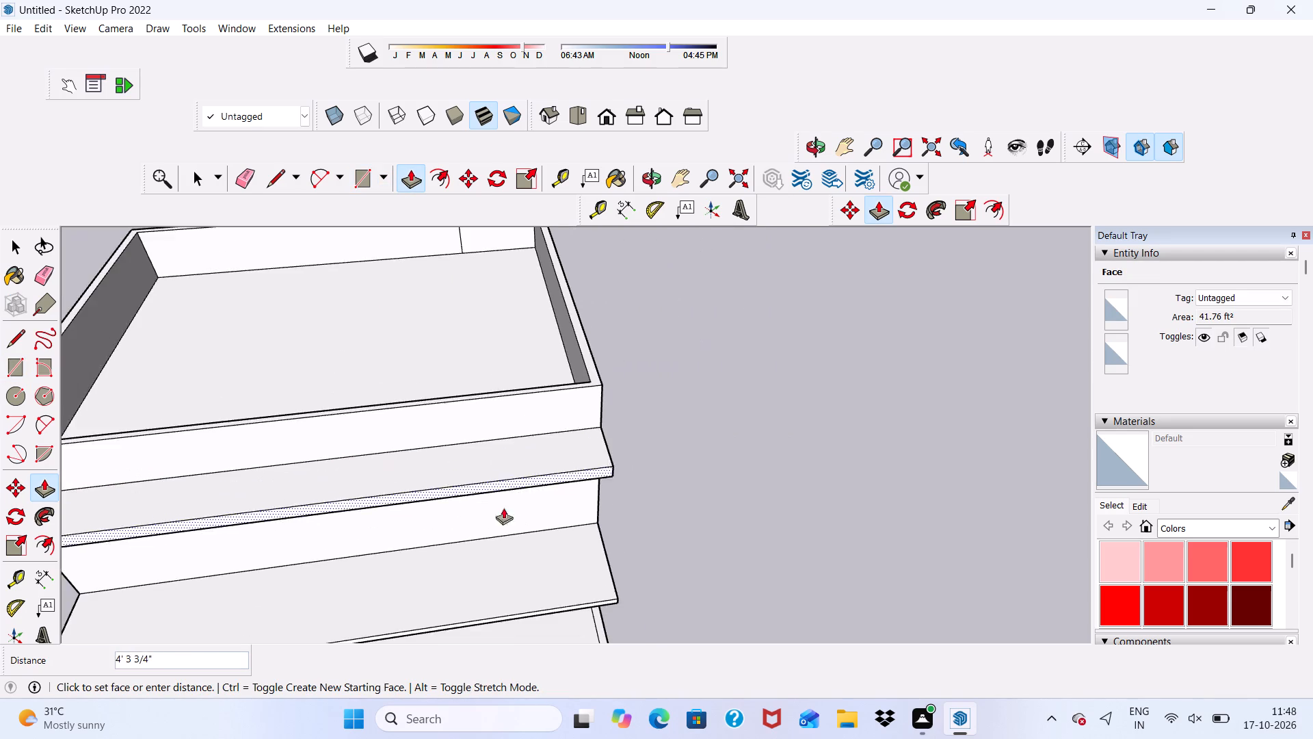
{"action": "scroll", "coordinate": [503, 508], "scroll_direction": "down", "scroll_amount": 2}
{"action": "scroll", "coordinate": [538, 589], "scroll_direction": "down", "scroll_amount": 1}
{"action": "middle_click_drag", "start_coordinate": [536, 590], "coordinate": [419, 476]}
{"action": "scroll", "coordinate": [474, 556], "scroll_direction": "up", "scroll_amount": 7}
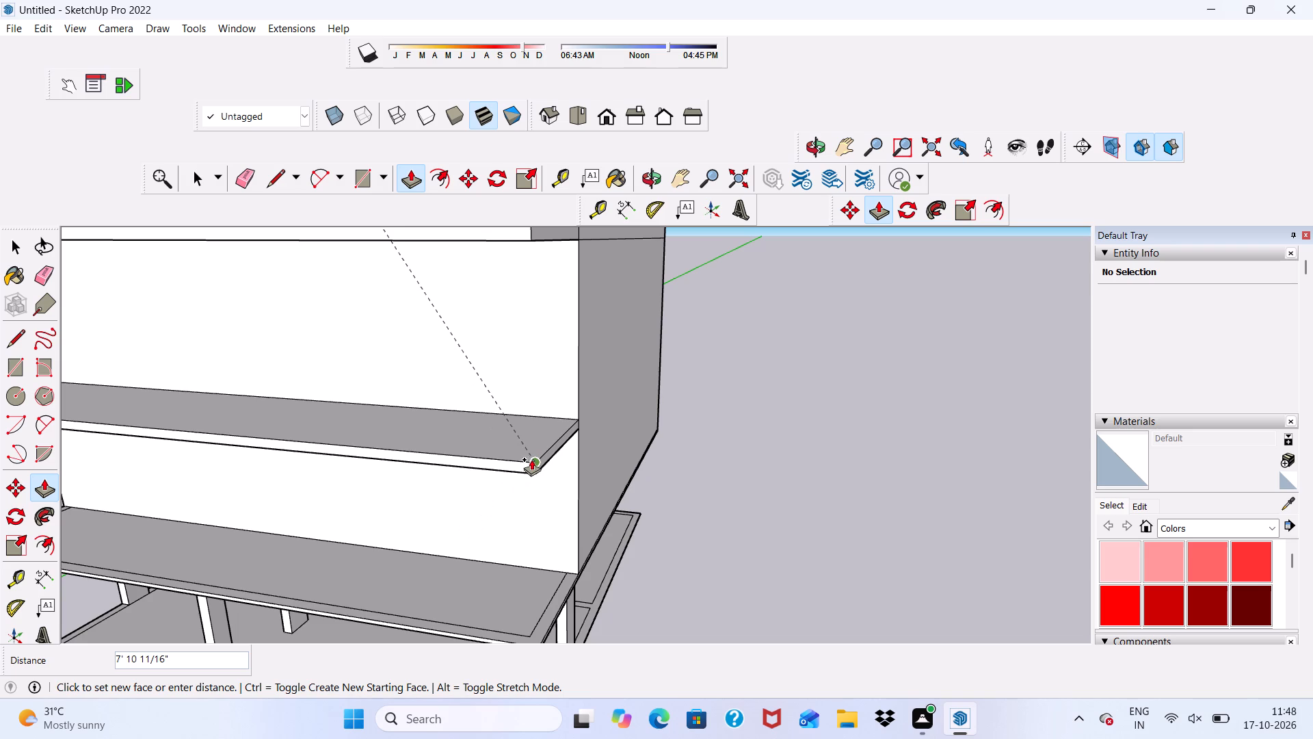
{"action": "left_click", "coordinate": [535, 463]}
{"action": "scroll", "coordinate": [555, 496], "scroll_direction": "down", "scroll_amount": 10}
{"action": "middle_click_drag", "start_coordinate": [574, 556], "coordinate": [347, 635]}
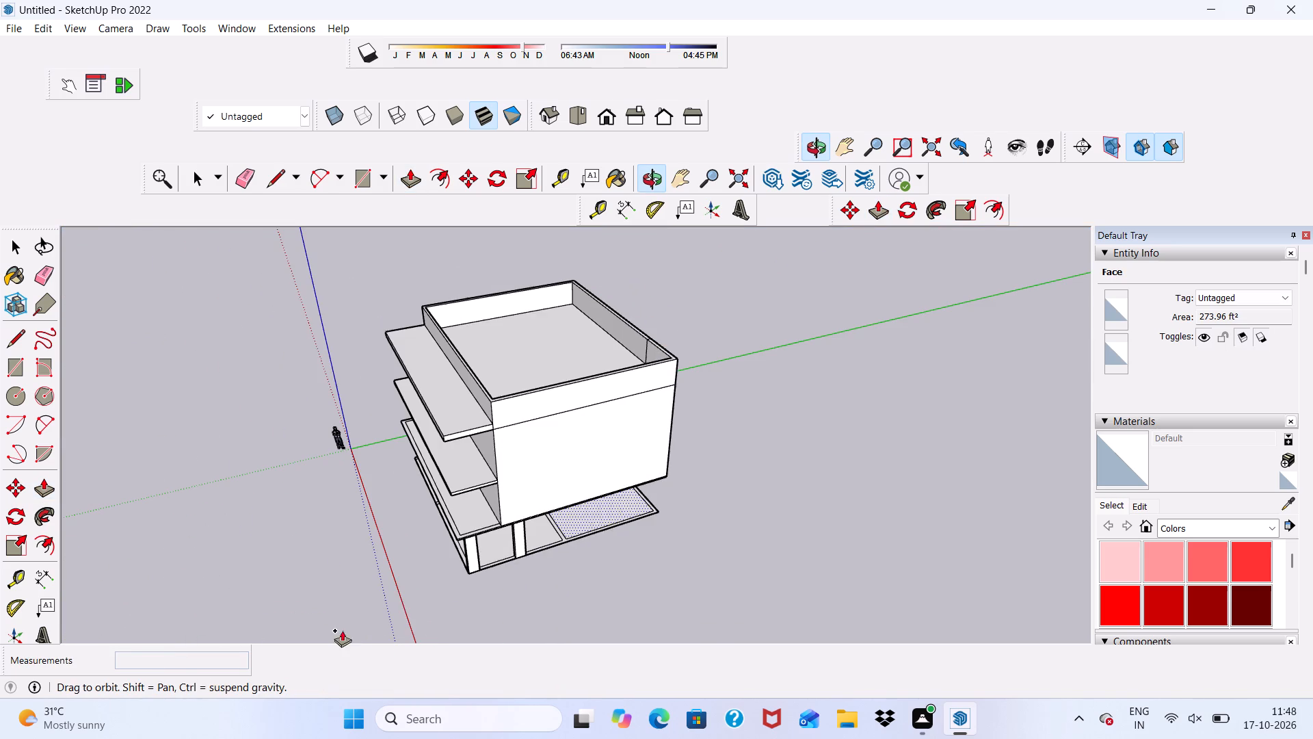
Erase the parapet's base line on the right side wall and the leftover parapet lines on the rear wall.
{"action": "key", "text": "space"}
{"action": "scroll", "coordinate": [443, 339], "scroll_direction": "up", "scroll_amount": 5}
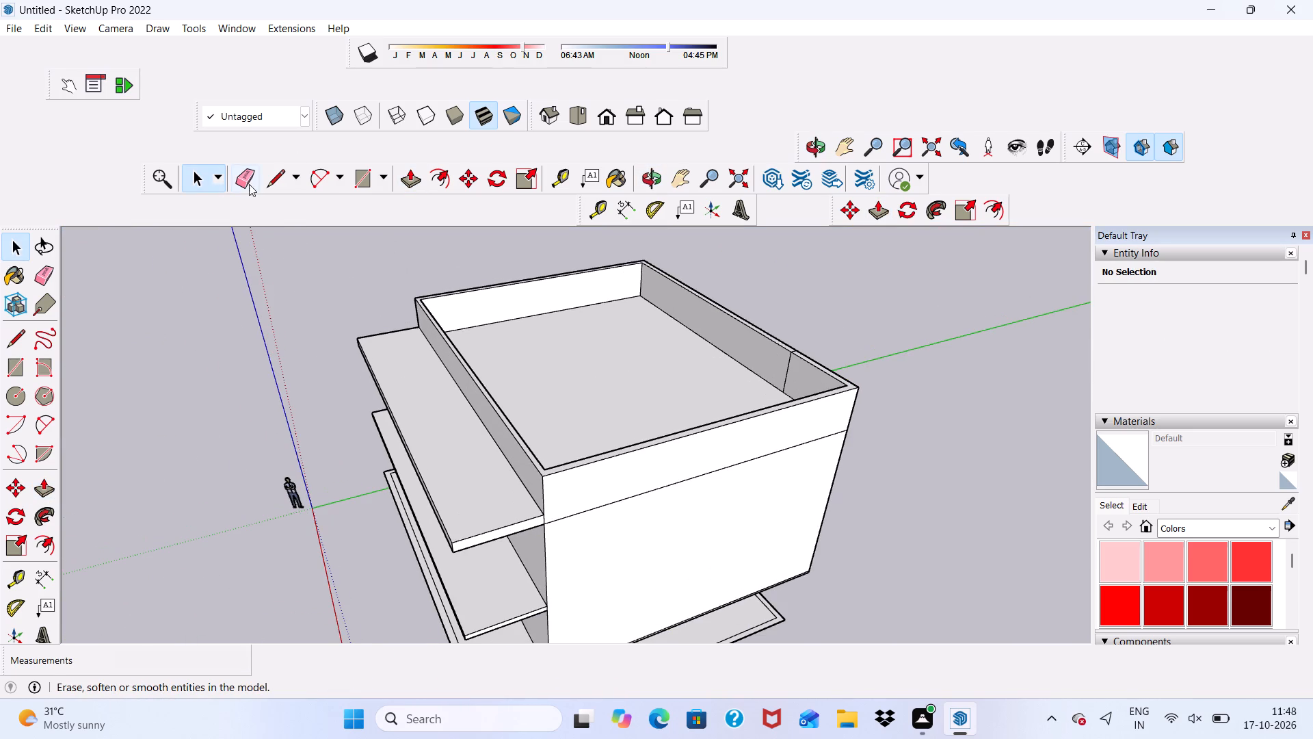
{"action": "left_click", "coordinate": [248, 170]}
{"action": "left_click_drag", "start_coordinate": [590, 509], "coordinate": [598, 529]}
{"action": "scroll", "coordinate": [579, 502], "scroll_direction": "down", "scroll_amount": 4}
{"action": "middle_click_drag", "start_coordinate": [602, 572], "coordinate": [131, 504]}
{"action": "left_click_drag", "start_coordinate": [518, 405], "coordinate": [544, 512]}
{"action": "scroll", "coordinate": [418, 428], "scroll_direction": "up", "scroll_amount": 5}
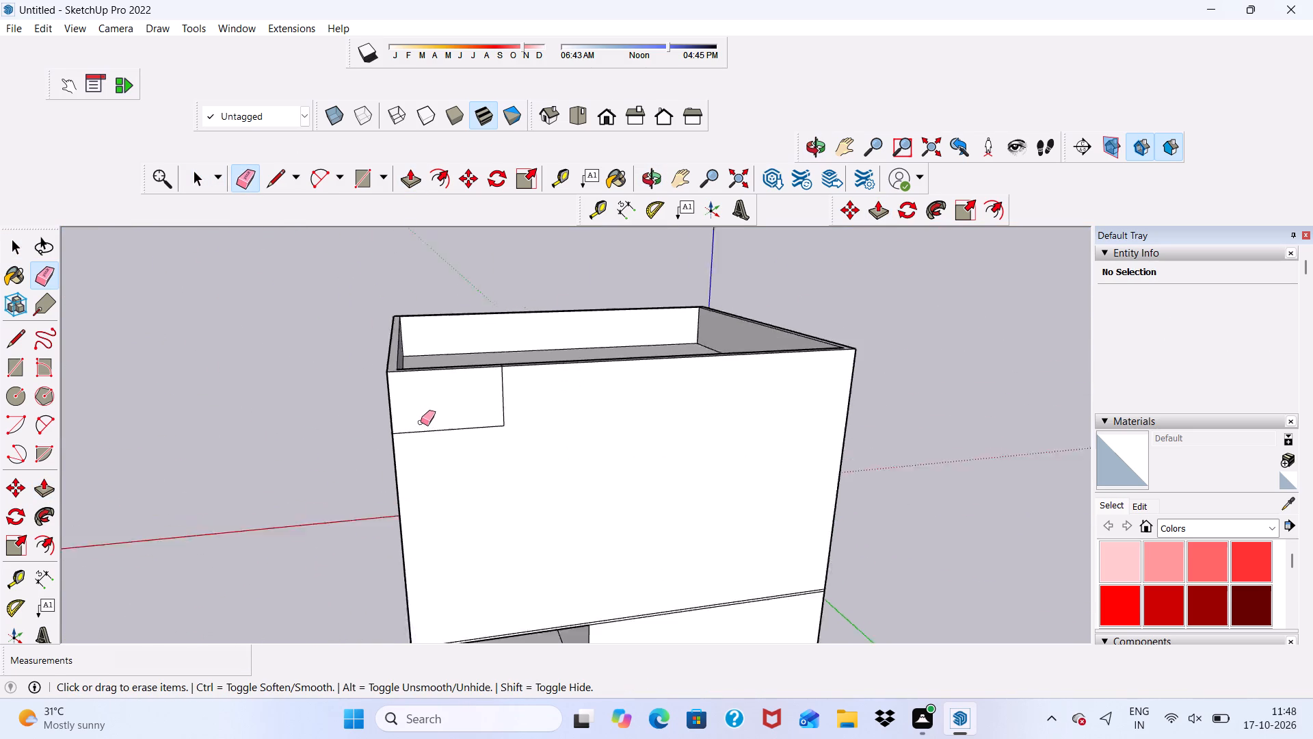
{"action": "left_click_drag", "start_coordinate": [423, 419], "coordinate": [432, 438]}
{"action": "left_click_drag", "start_coordinate": [462, 411], "coordinate": [509, 396]}
{"action": "left_click", "coordinate": [518, 393]}
{"action": "scroll", "coordinate": [524, 489], "scroll_direction": "down", "scroll_amount": 6}
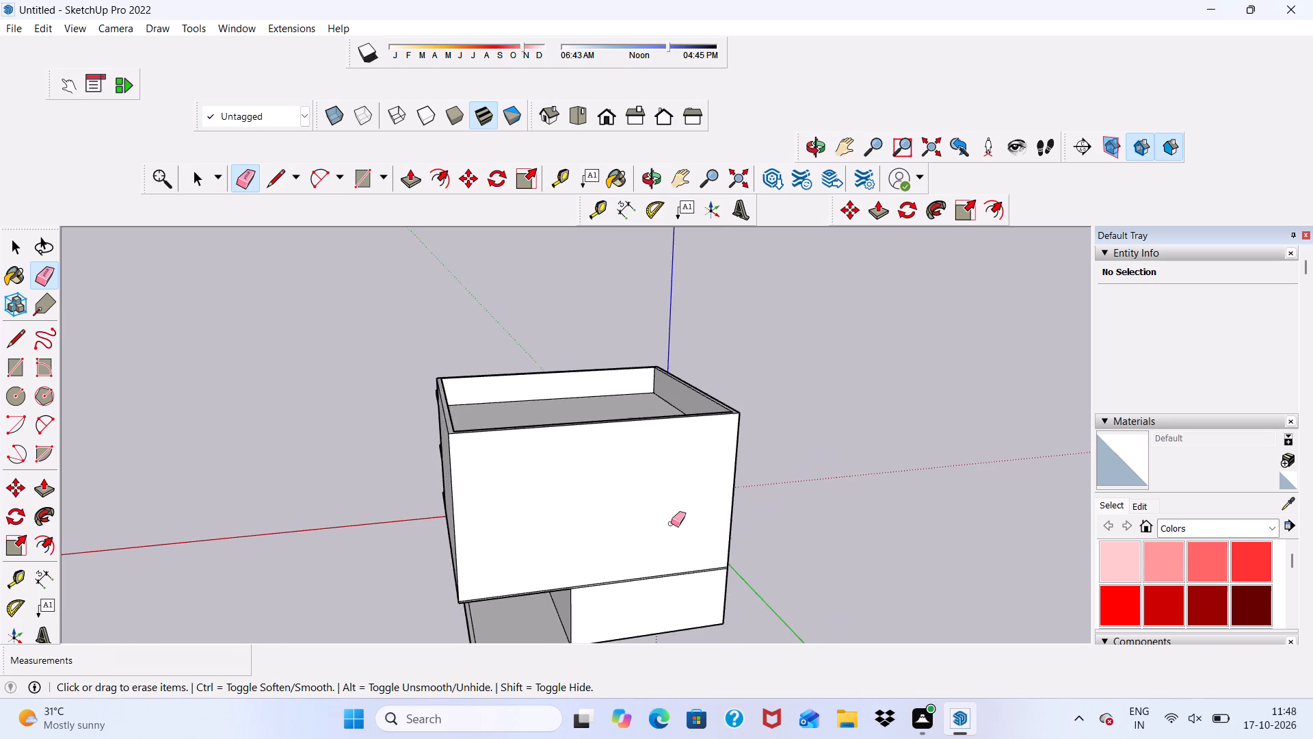
Erase the parapet's base line on the left side wall and the leftover vertical line inside the rear parapet.
{"action": "scroll", "coordinate": [671, 523], "scroll_direction": "down", "scroll_amount": 5}
{"action": "middle_click_drag", "start_coordinate": [659, 556], "coordinate": [105, 566]}
{"action": "scroll", "coordinate": [501, 493], "scroll_direction": "up", "scroll_amount": 6}
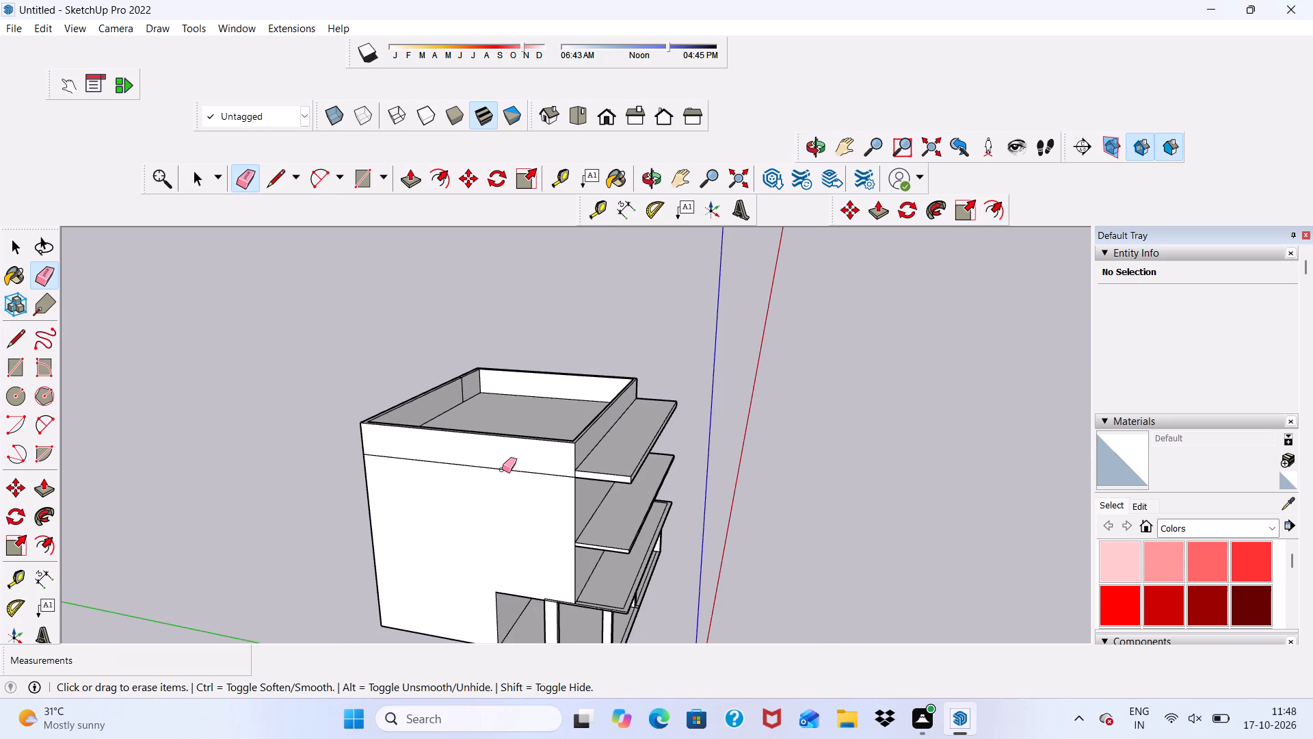
{"action": "left_click", "coordinate": [502, 469]}
{"action": "scroll", "coordinate": [394, 542], "scroll_direction": "down", "scroll_amount": 7}
{"action": "middle_click_drag", "start_coordinate": [460, 560], "coordinate": [66, 517]}
{"action": "scroll", "coordinate": [606, 454], "scroll_direction": "up", "scroll_amount": 6}
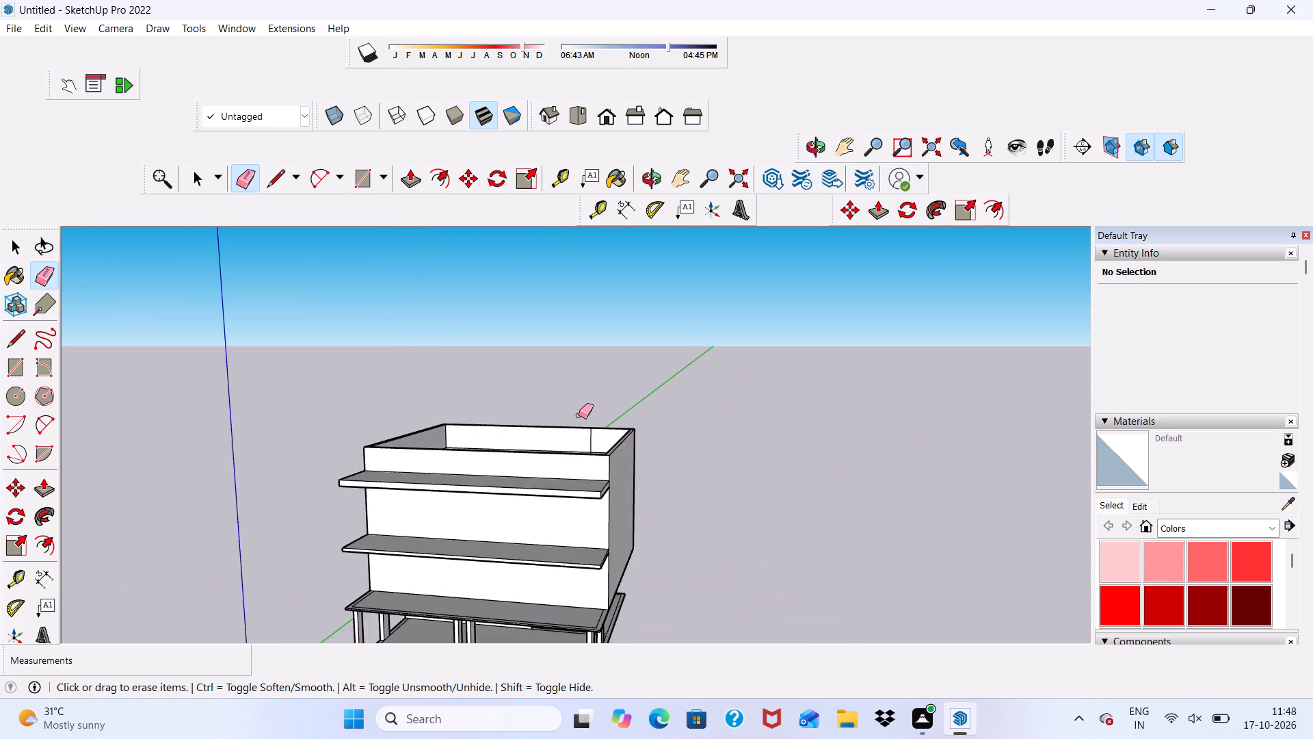
{"action": "scroll", "coordinate": [579, 415], "scroll_direction": "up", "scroll_amount": 12}
{"action": "scroll", "coordinate": [596, 467], "scroll_direction": "down", "scroll_amount": 3}
{"action": "scroll", "coordinate": [596, 450], "scroll_direction": "up", "scroll_amount": 1}
{"action": "left_click_drag", "start_coordinate": [596, 448], "coordinate": [605, 462]}
{"action": "scroll", "coordinate": [605, 463], "scroll_direction": "down", "scroll_amount": 1}
{"action": "middle_click_drag", "start_coordinate": [605, 464], "coordinate": [767, 439]}
{"action": "scroll", "coordinate": [773, 432], "scroll_direction": "up", "scroll_amount": 1}
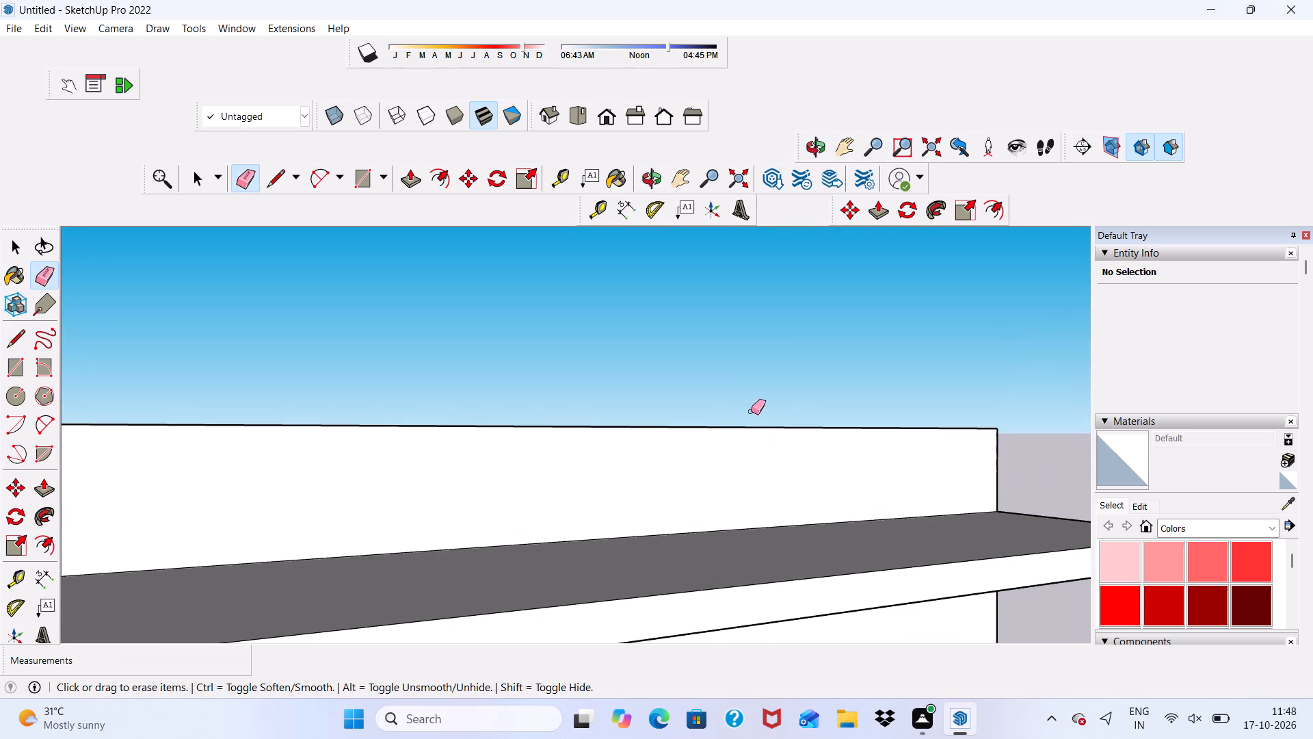
{"action": "key", "text": "space"}
Push/Pull the top face of the uppermost projecting front slab down about 5" to thin it.
{"action": "scroll", "coordinate": [630, 378], "scroll_direction": "down", "scroll_amount": 10}
{"action": "middle_click_drag", "start_coordinate": [631, 408], "coordinate": [544, 475]}
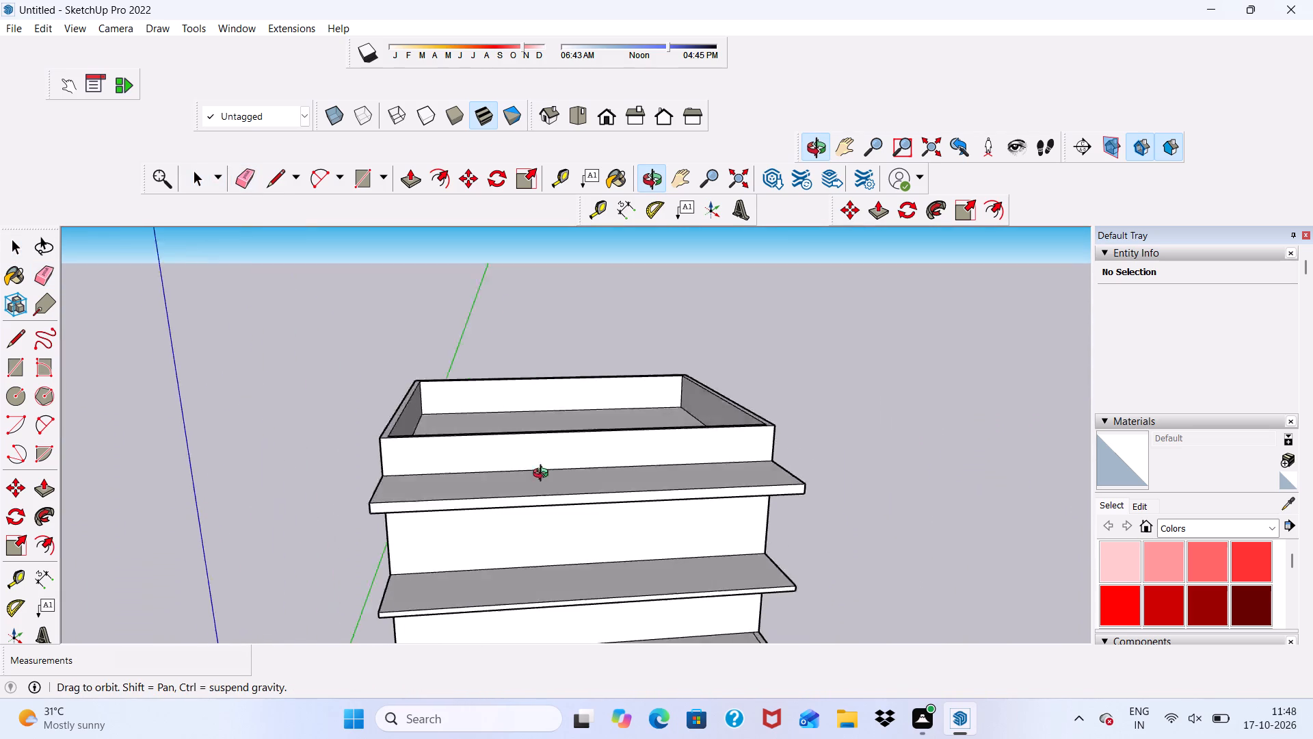
{"action": "middle_click_drag", "start_coordinate": [544, 475], "coordinate": [537, 478]}
{"action": "scroll", "coordinate": [531, 481], "scroll_direction": "up", "scroll_amount": 5}
{"action": "left_click", "coordinate": [506, 491]}
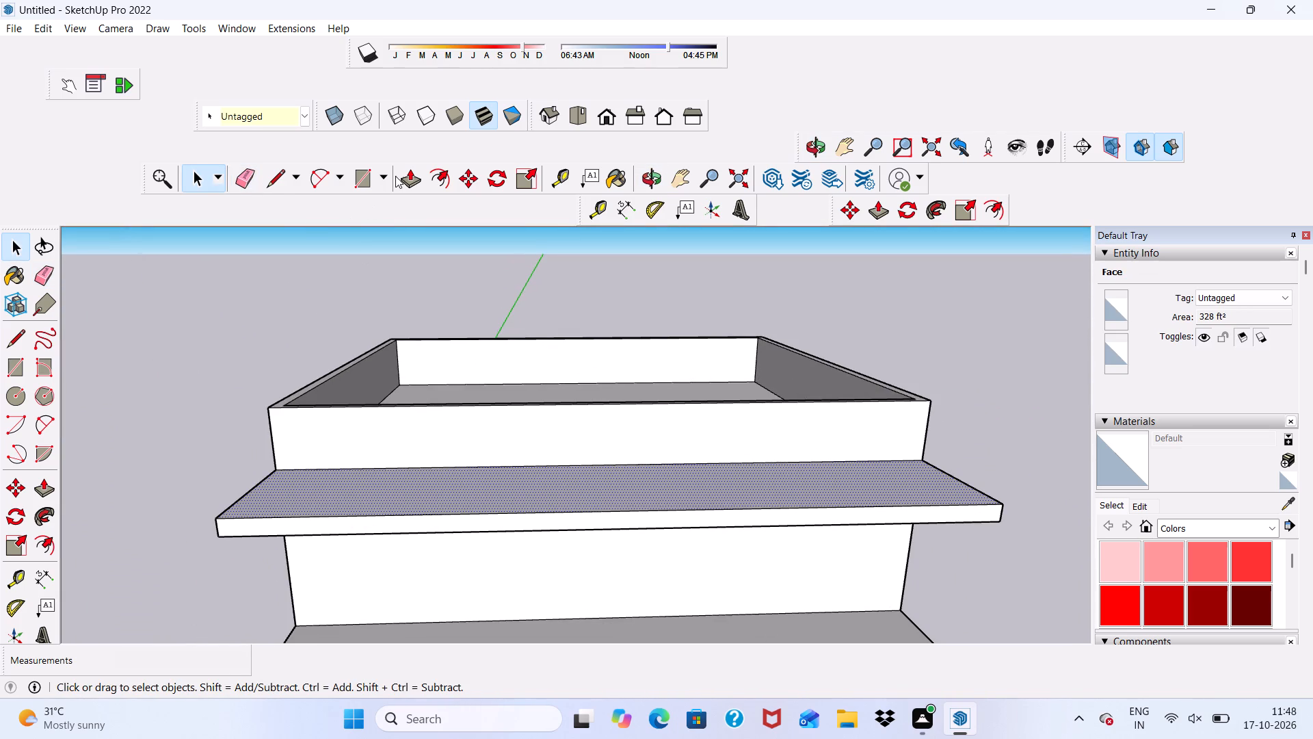
{"action": "left_click", "coordinate": [401, 174]}
{"action": "left_click_drag", "start_coordinate": [388, 470], "coordinate": [392, 474]}
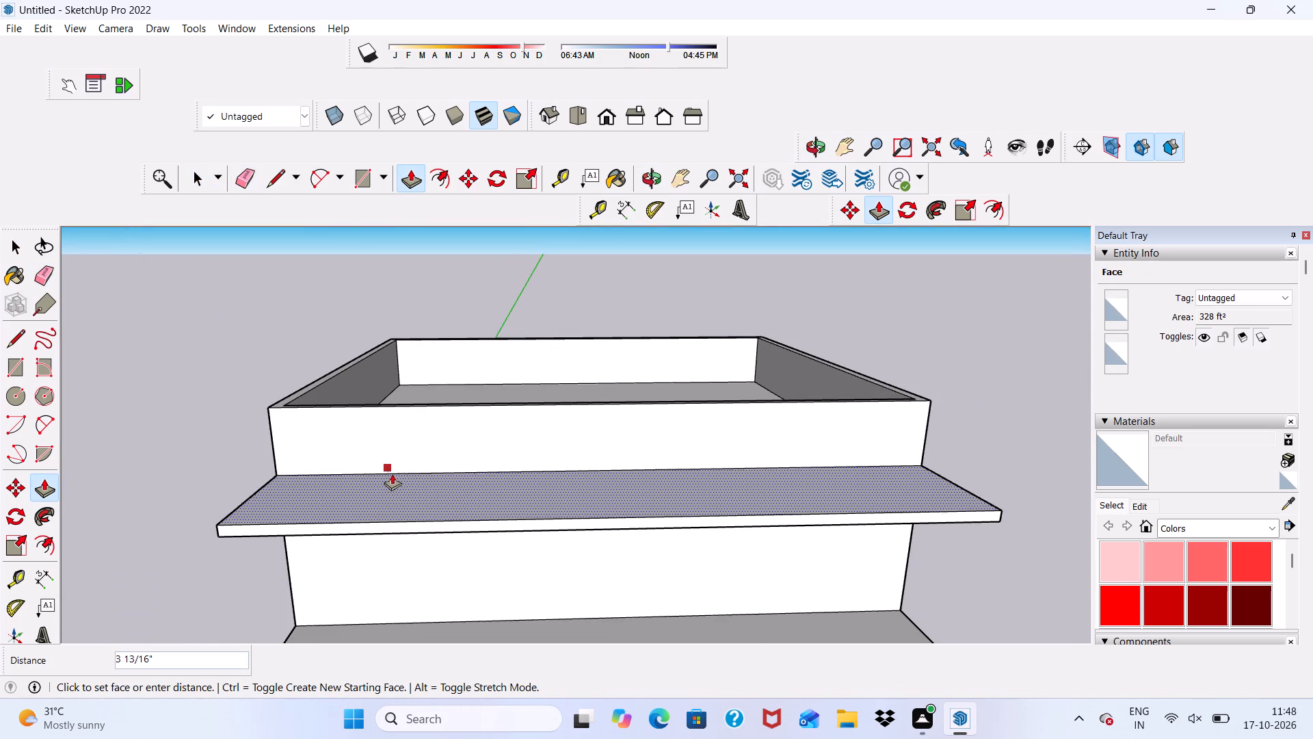
{"action": "left_click_drag", "start_coordinate": [392, 474], "coordinate": [394, 474]}
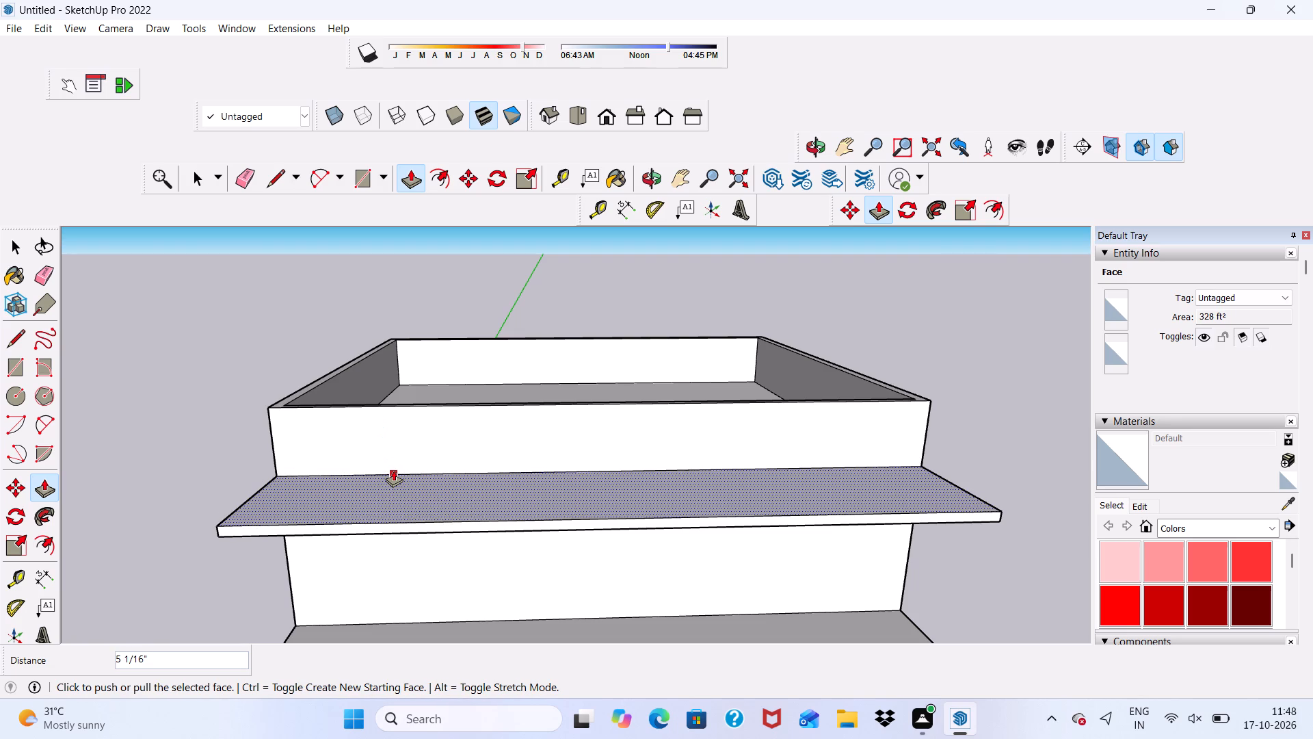
{"action": "key", "text": "space"}
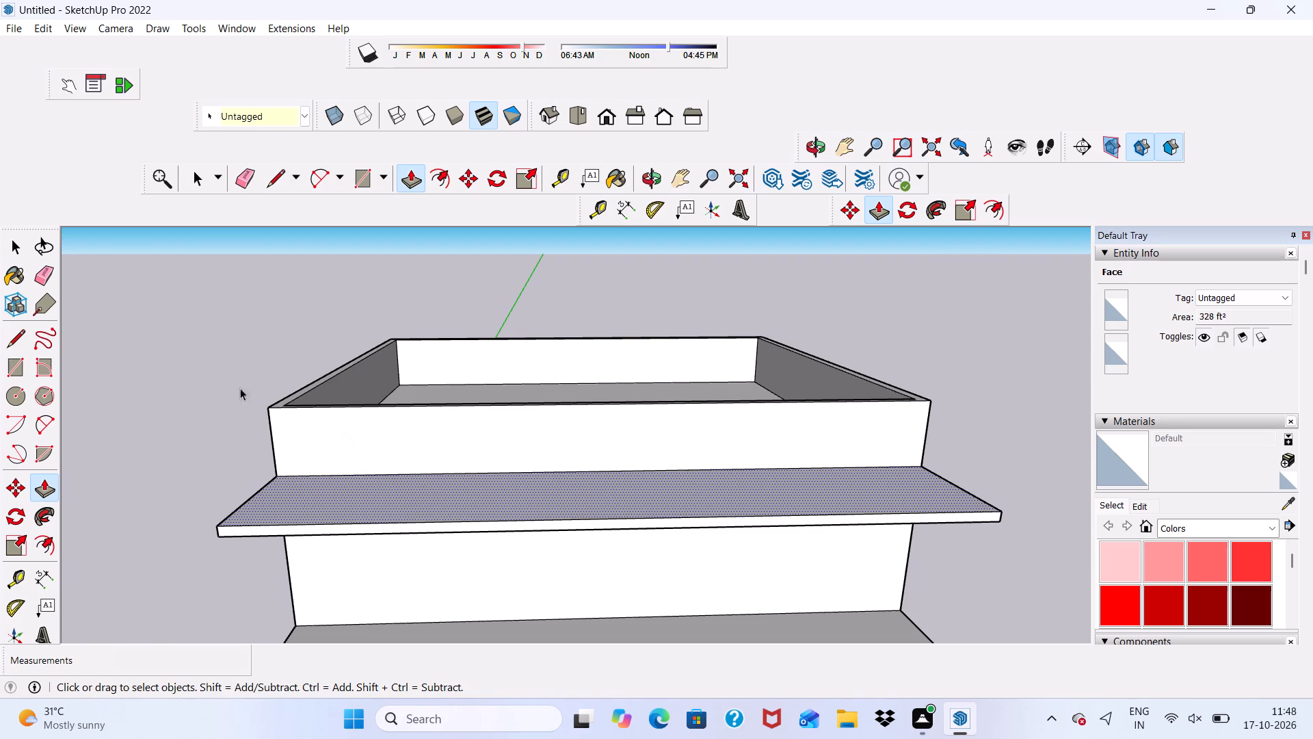
{"action": "left_click", "coordinate": [225, 376]}
Examine the front facade with its stacked projecting slabs from several heights and distances.
{"action": "scroll", "coordinate": [209, 417], "scroll_direction": "down", "scroll_amount": 3}
{"action": "middle_click_drag", "start_coordinate": [448, 664], "coordinate": [420, 435]}
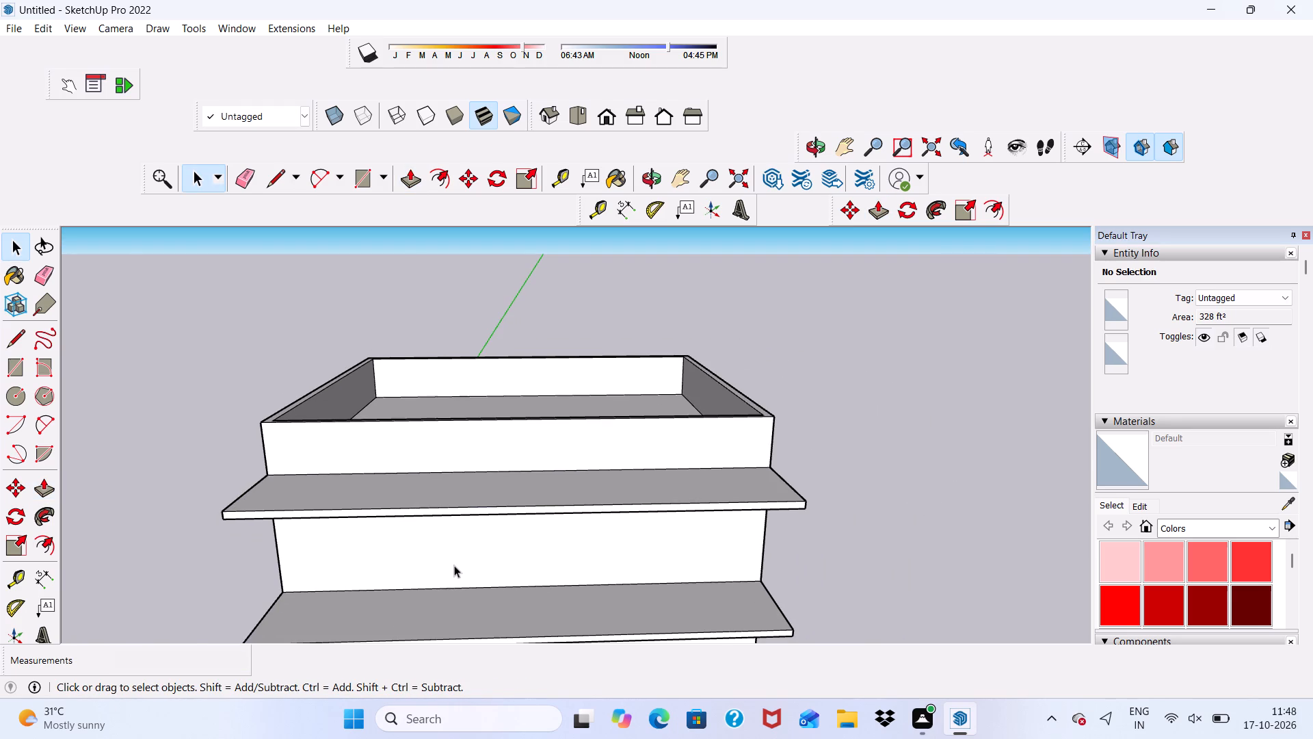
{"action": "scroll", "coordinate": [447, 566], "scroll_direction": "down", "scroll_amount": 5}
{"action": "middle_click_drag", "start_coordinate": [487, 600], "coordinate": [514, 529]}
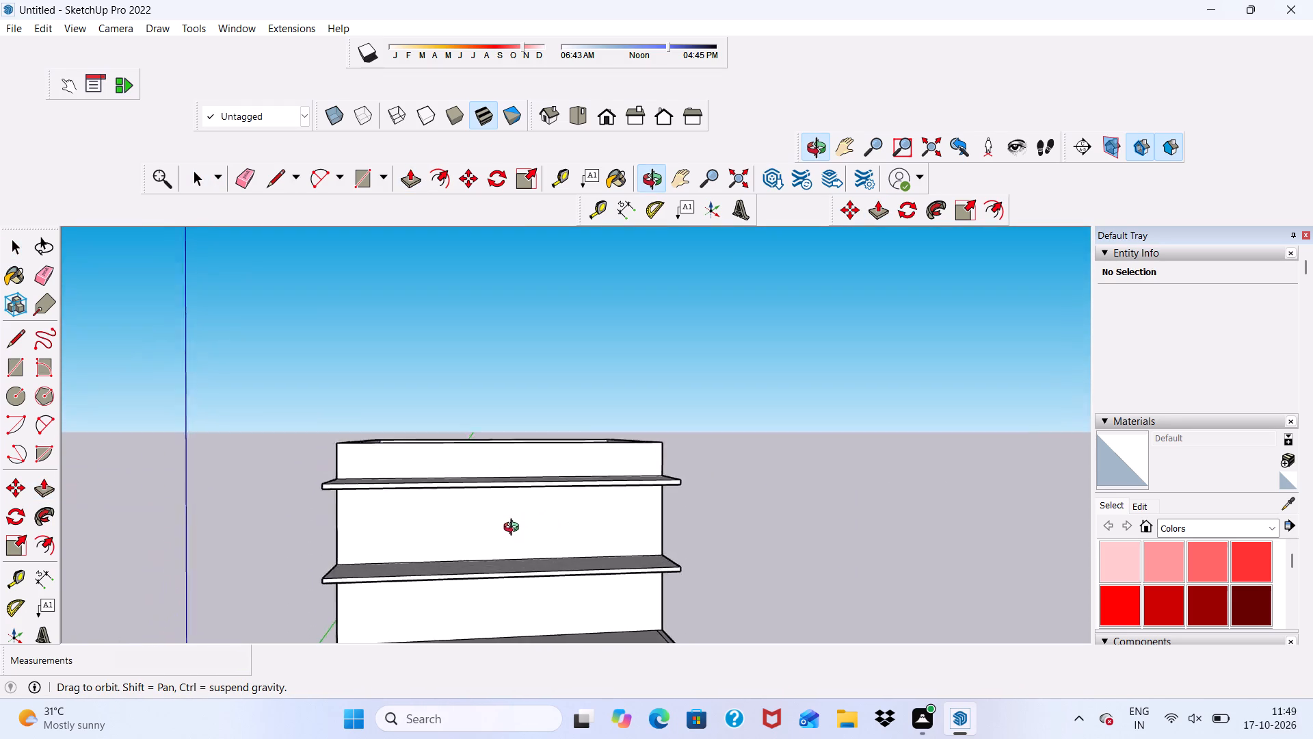
{"action": "middle_click_drag", "start_coordinate": [514, 529], "coordinate": [530, 539]}
{"action": "scroll", "coordinate": [531, 532], "scroll_direction": "up", "scroll_amount": 1}
{"action": "scroll", "coordinate": [530, 530], "scroll_direction": "down", "scroll_amount": 5}
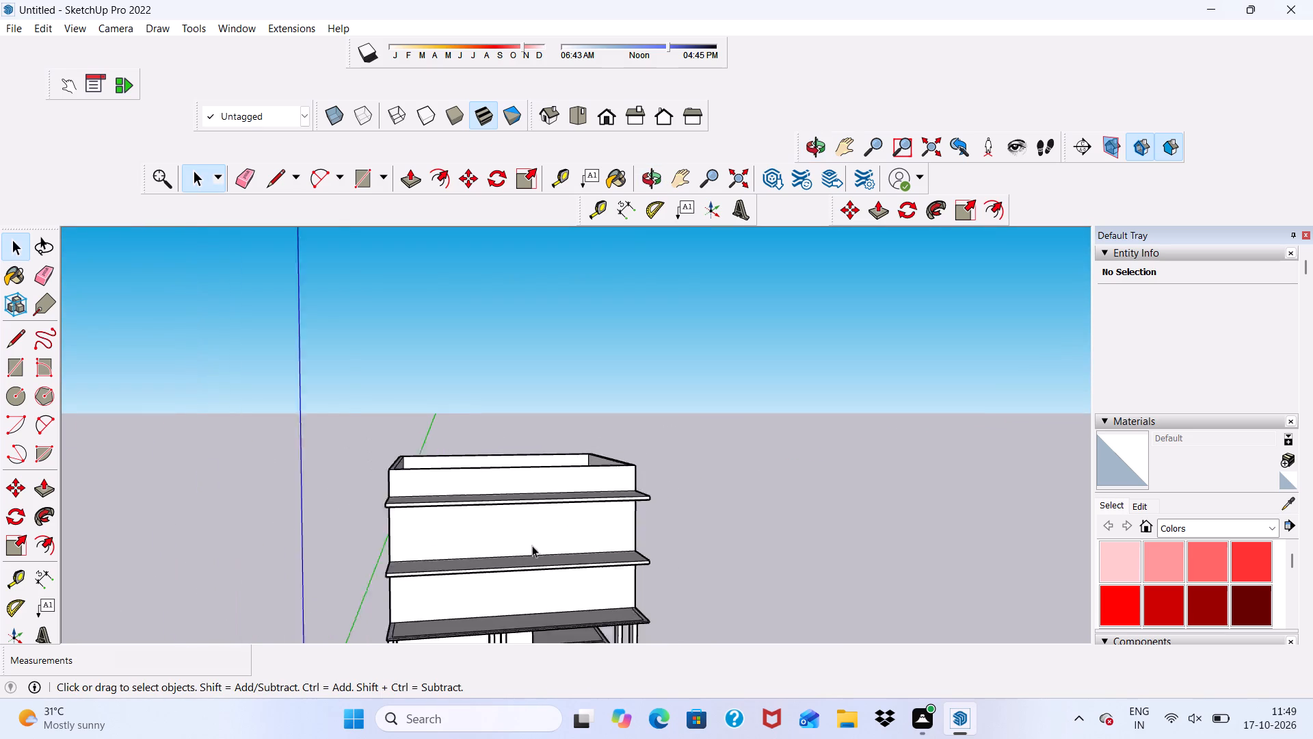
{"action": "scroll", "coordinate": [532, 545], "scroll_direction": "down", "scroll_amount": 1}
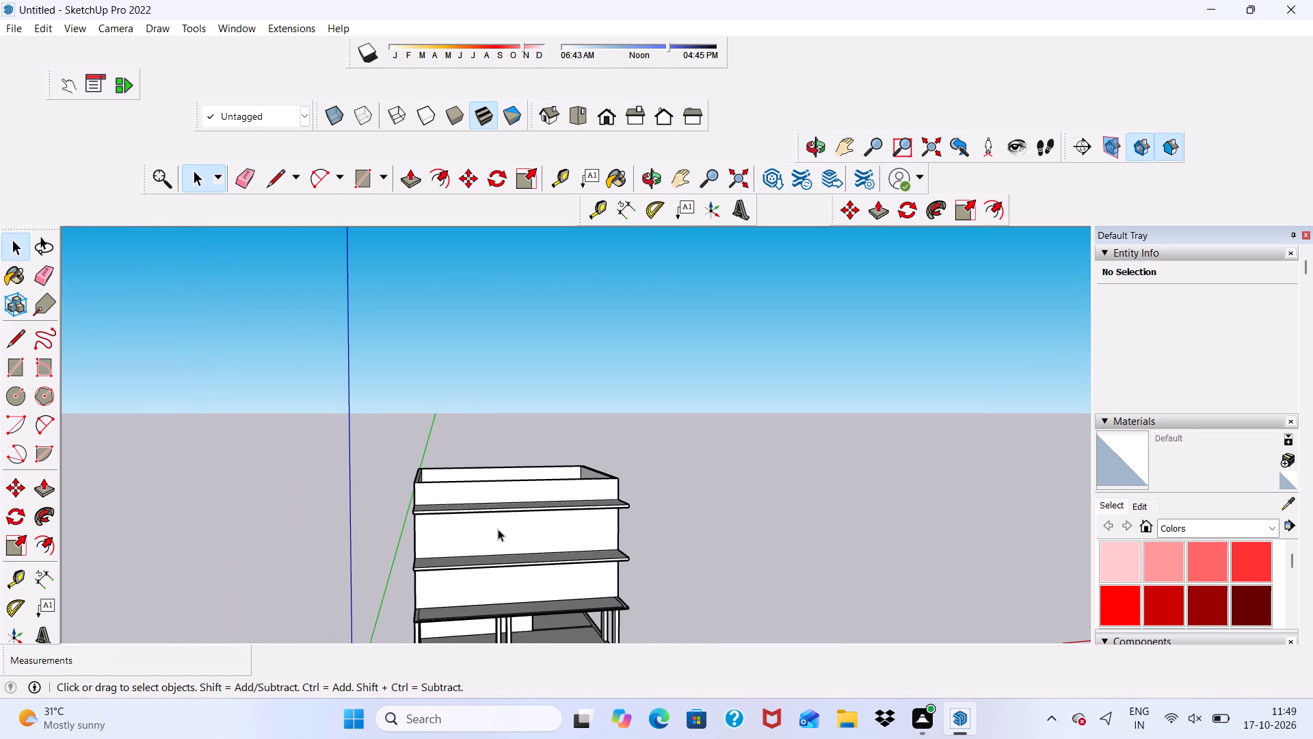
Draw a rectangle about 18' 10" by 7" on the uppermost projecting slab's front edge, starting from its right end.
{"action": "scroll", "coordinate": [484, 521], "scroll_direction": "up", "scroll_amount": 5}
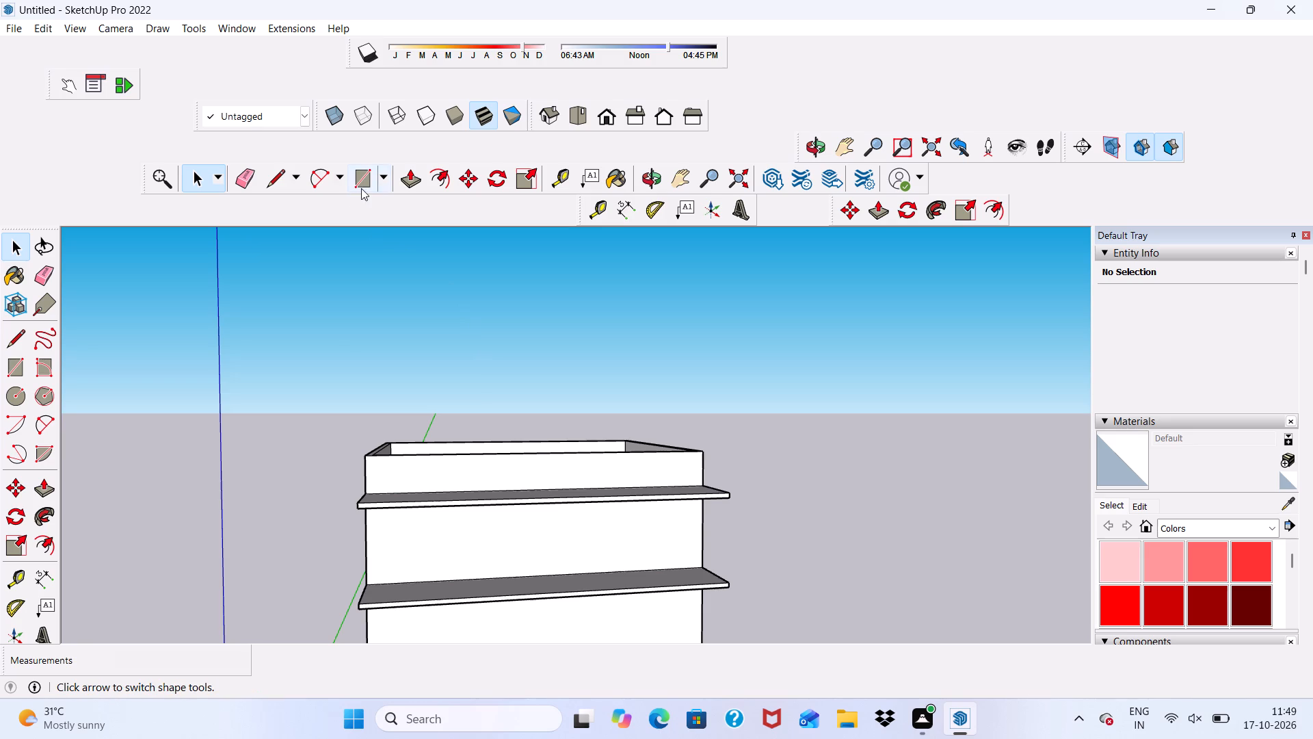
{"action": "left_click", "coordinate": [363, 181]}
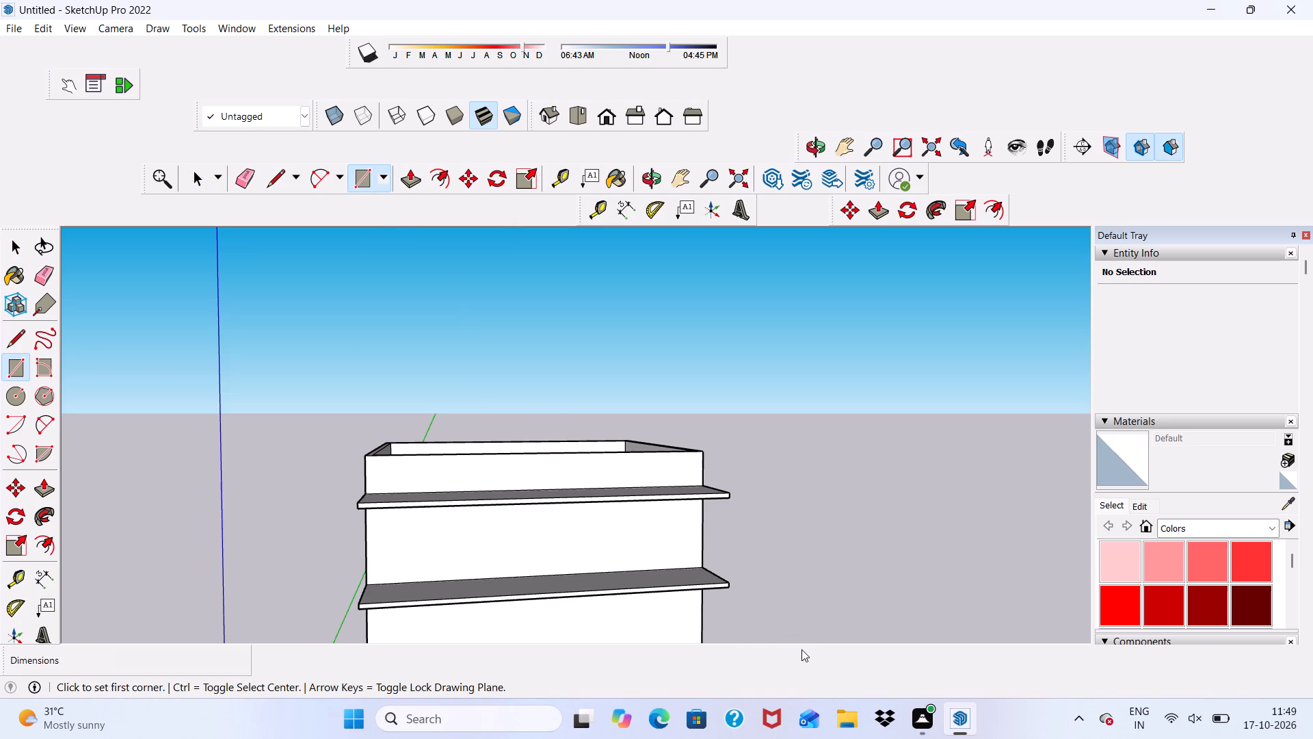
{"action": "scroll", "coordinate": [801, 649], "scroll_direction": "up", "scroll_amount": 7}
{"action": "scroll", "coordinate": [693, 443], "scroll_direction": "up", "scroll_amount": 6}
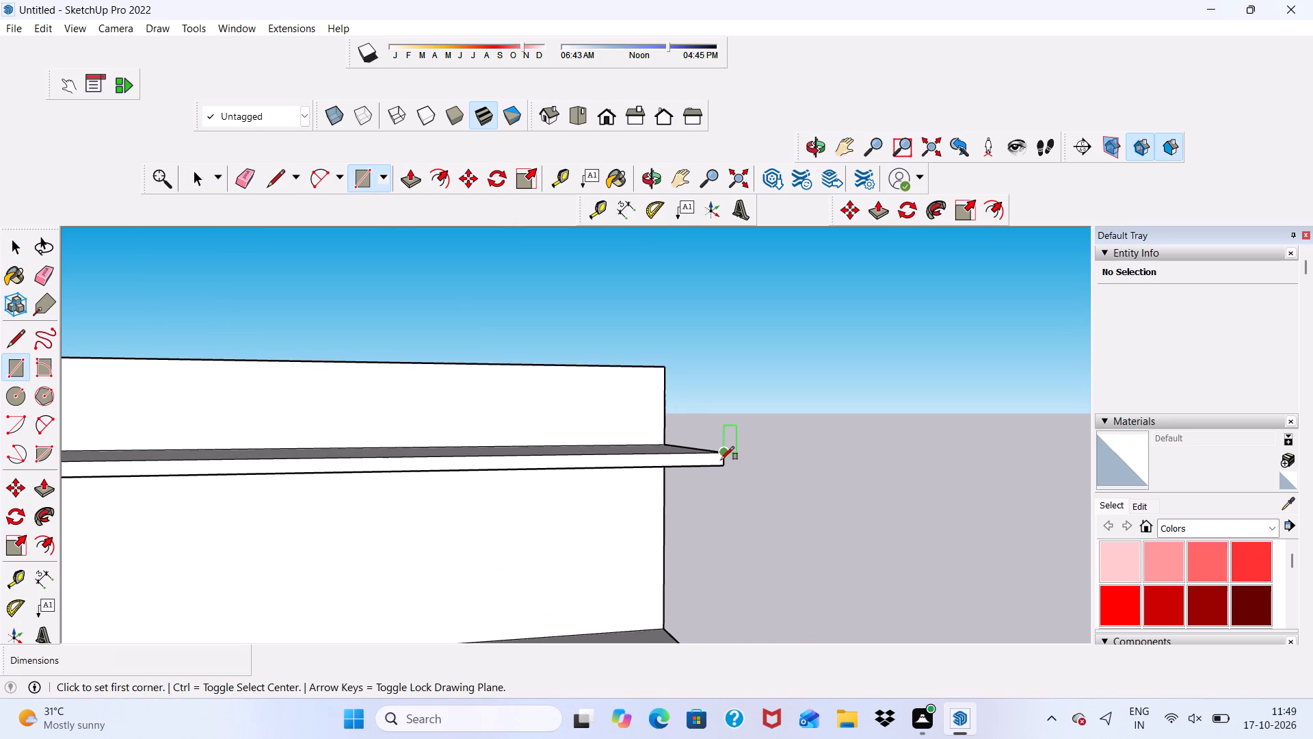
{"action": "left_click", "coordinate": [721, 453]}
{"action": "scroll", "coordinate": [135, 445], "scroll_direction": "down", "scroll_amount": 4}
{"action": "scroll", "coordinate": [252, 454], "scroll_direction": "up", "scroll_amount": 4}
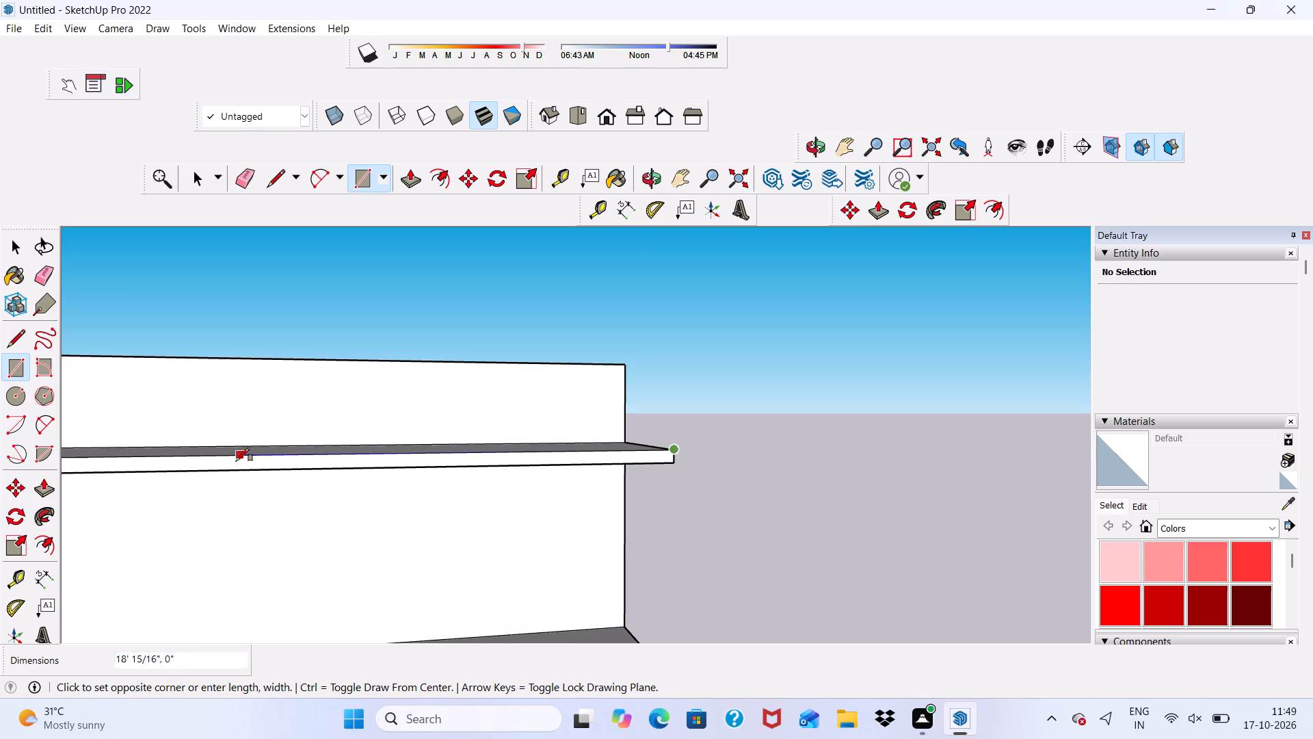
{"action": "scroll", "coordinate": [226, 471], "scroll_direction": "up", "scroll_amount": 4}
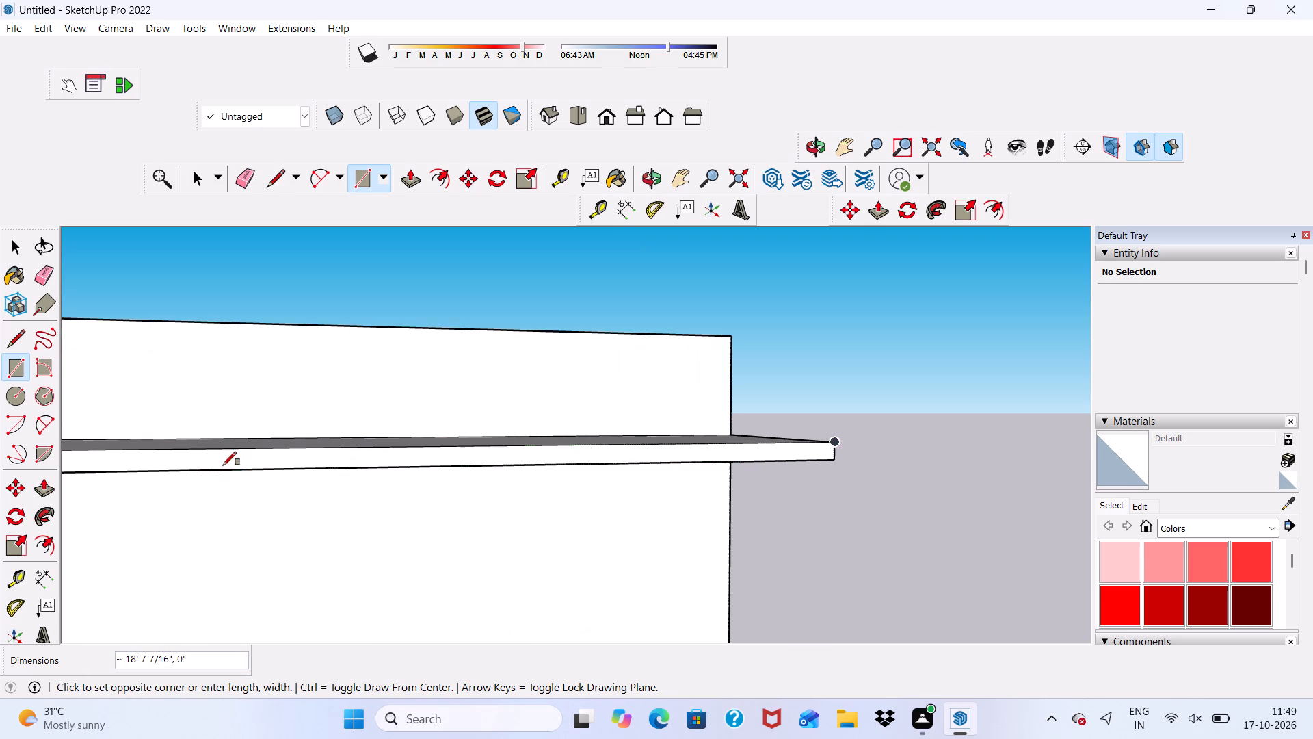
{"action": "left_click", "coordinate": [215, 467]}
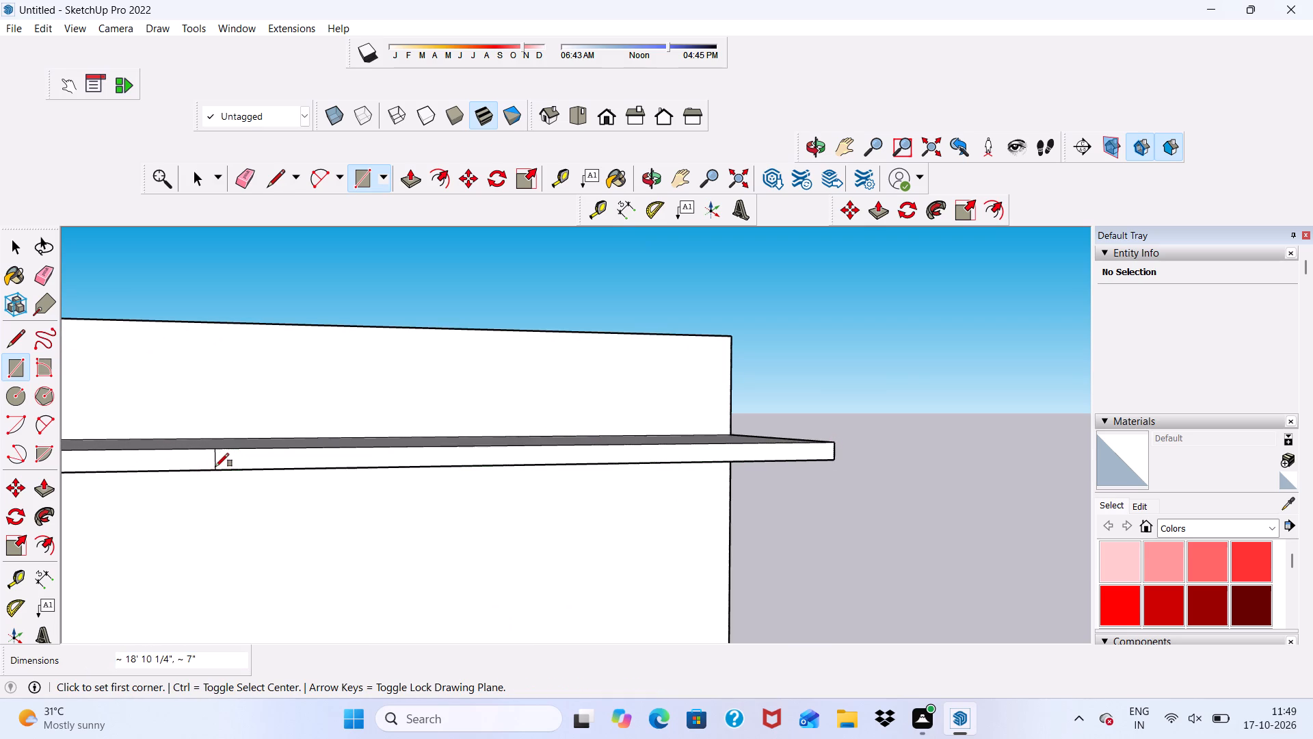
Push/Pull the new rectangle on the uppermost slab's front edge outward 1'.
{"action": "left_click", "coordinate": [403, 182]}
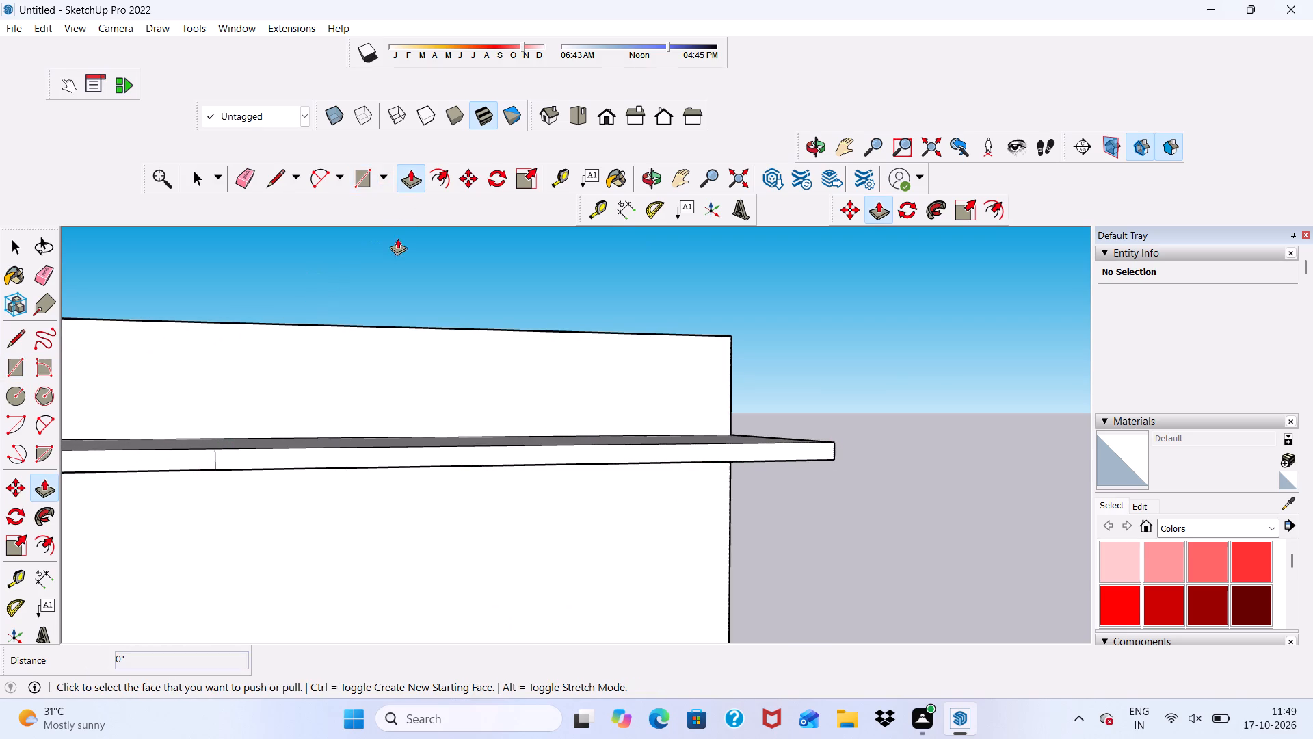
{"action": "scroll", "coordinate": [374, 274], "scroll_direction": "up", "scroll_amount": 1}
{"action": "scroll", "coordinate": [377, 354], "scroll_direction": "down", "scroll_amount": 8}
{"action": "scroll", "coordinate": [313, 425], "scroll_direction": "up", "scroll_amount": 6}
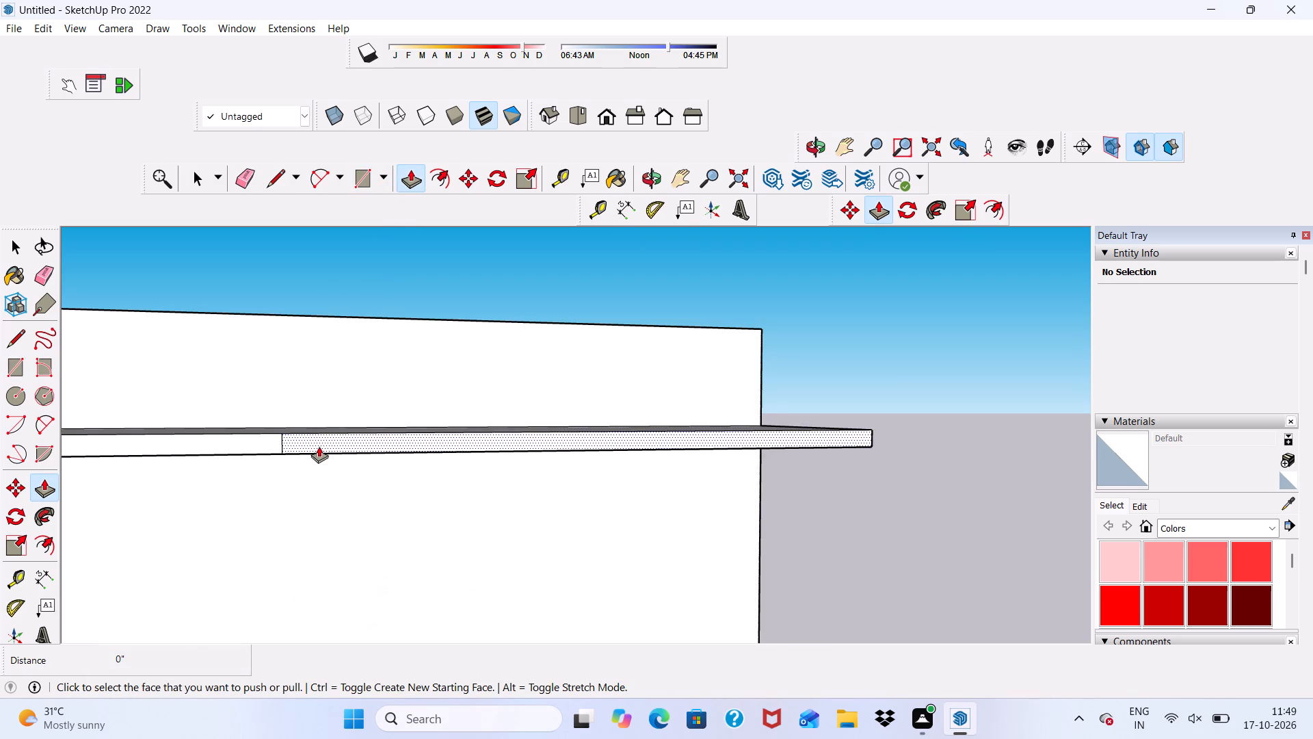
{"action": "left_click", "coordinate": [319, 446]}
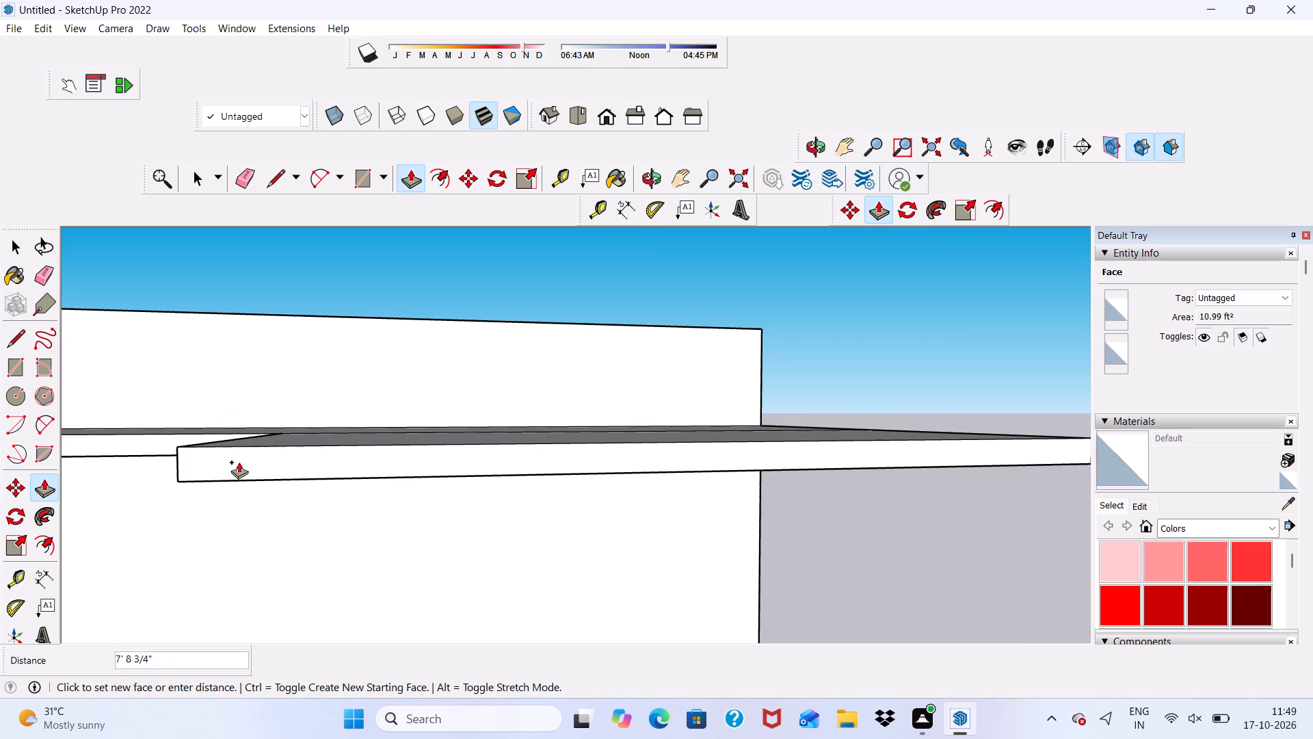
{"action": "type", "text": "1'"}
{"action": "key", "text": "Return"}
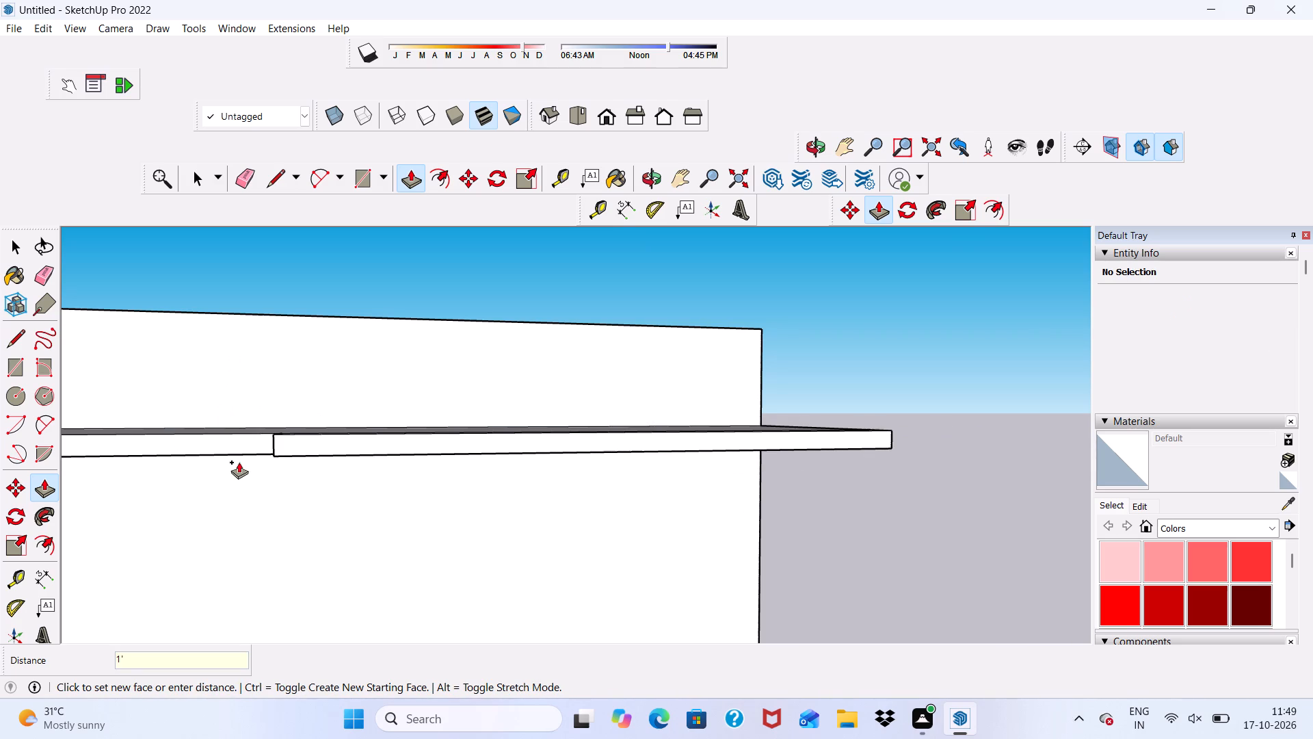
Draw a rectangle about 1' 5" by 1' on the underside of the projecting strip, at its right end.
{"action": "scroll", "coordinate": [239, 462], "scroll_direction": "up", "scroll_amount": 1}
{"action": "scroll", "coordinate": [411, 610], "scroll_direction": "up", "scroll_amount": 5}
{"action": "scroll", "coordinate": [404, 606], "scroll_direction": "down", "scroll_amount": 7}
{"action": "middle_click_drag", "start_coordinate": [397, 578], "coordinate": [389, 477]}
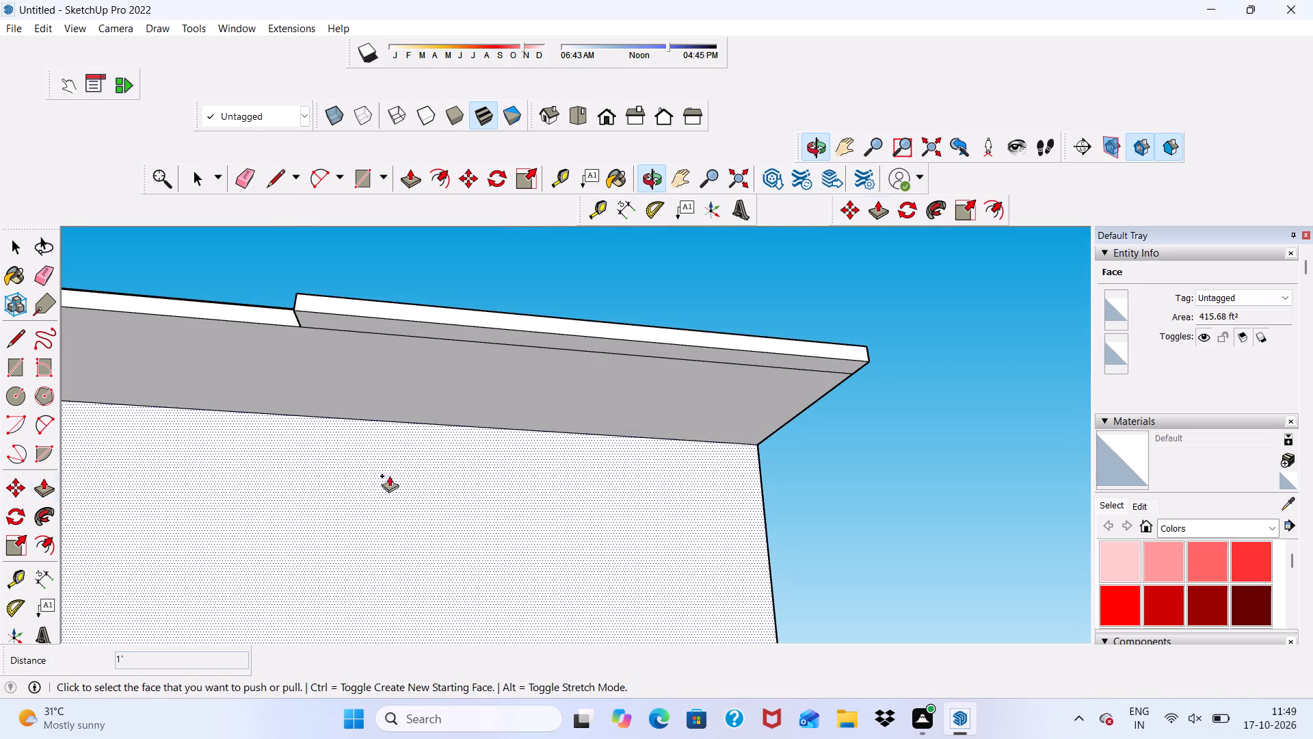
{"action": "left_click", "coordinate": [362, 183]}
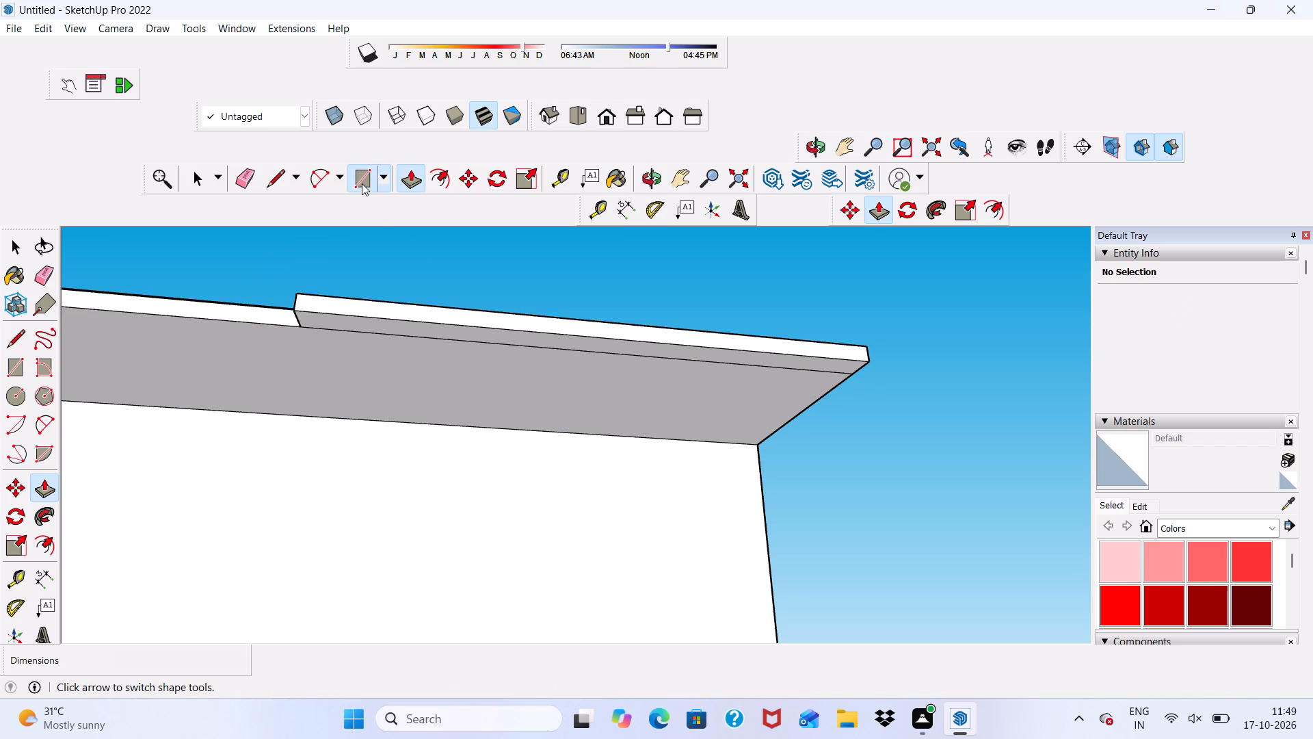
{"action": "scroll", "coordinate": [801, 381], "scroll_direction": "up", "scroll_amount": 4}
{"action": "scroll", "coordinate": [806, 346], "scroll_direction": "down", "scroll_amount": 2}
{"action": "scroll", "coordinate": [899, 370], "scroll_direction": "up", "scroll_amount": 7}
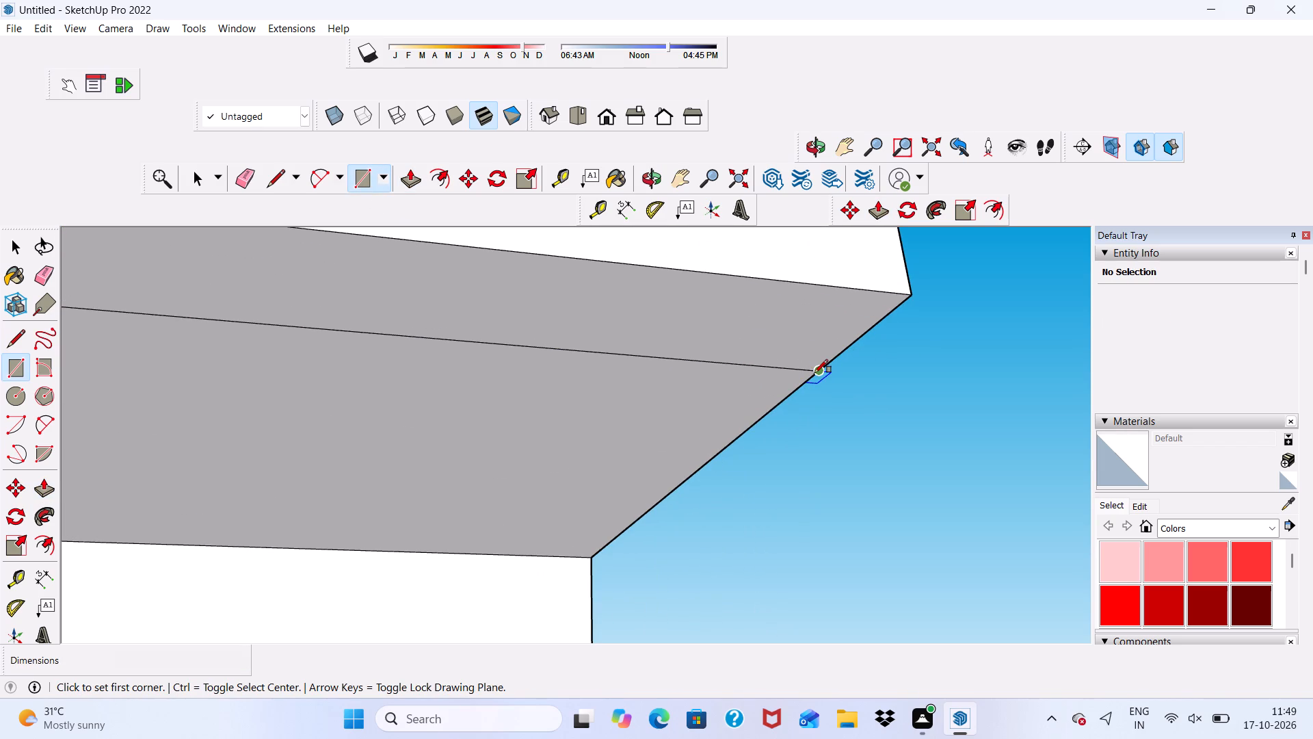
{"action": "left_click", "coordinate": [814, 373]}
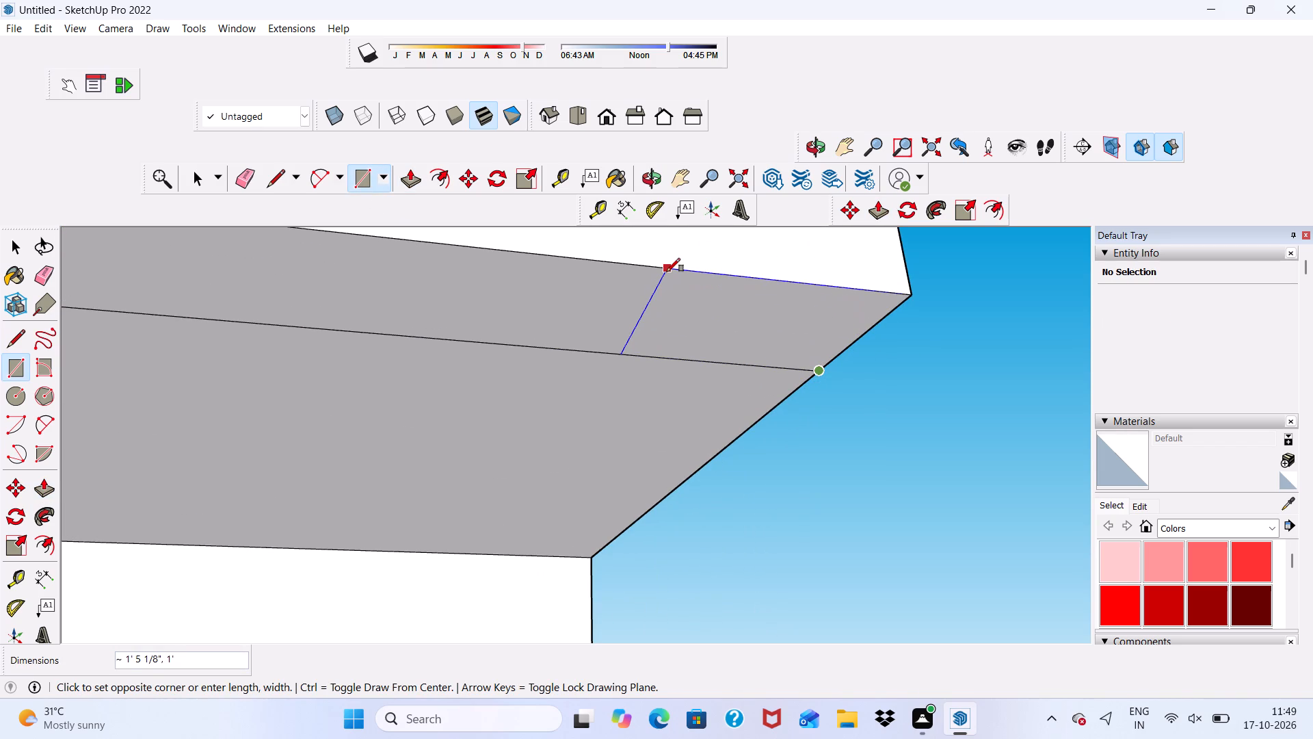
{"action": "left_click", "coordinate": [674, 273]}
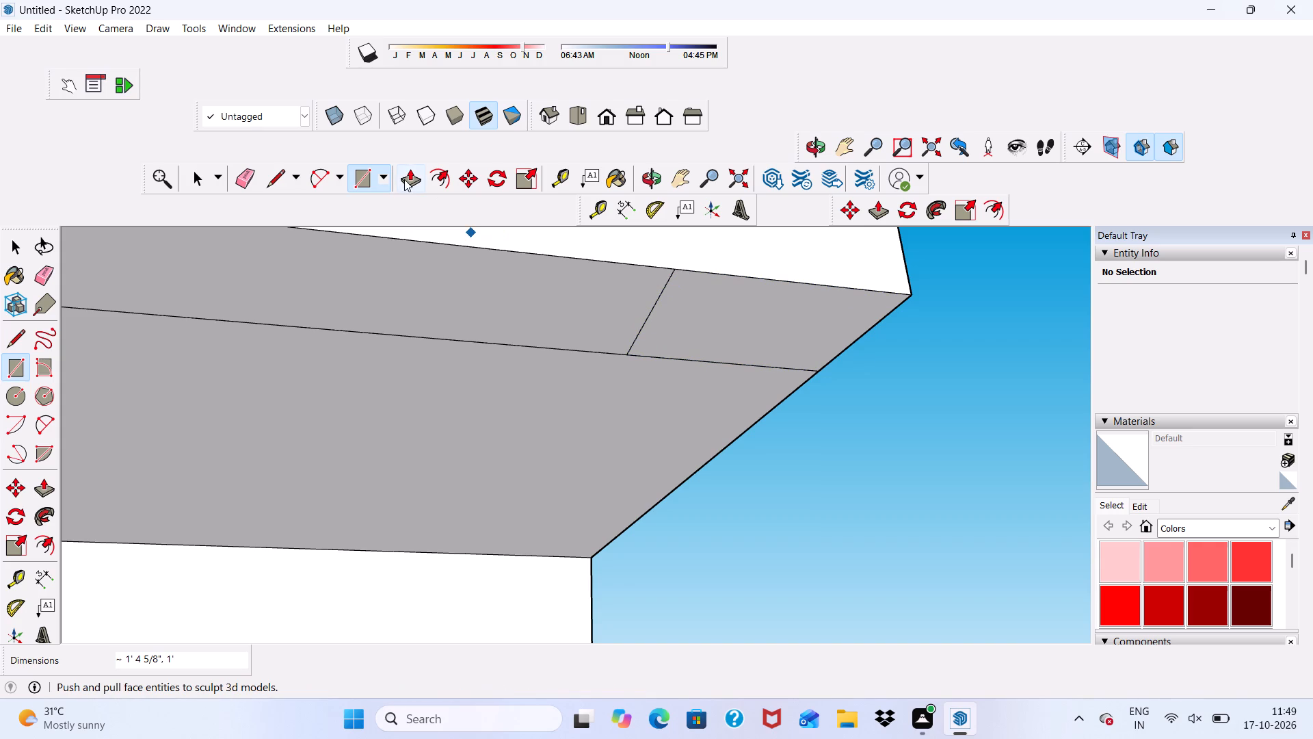
Push/Pull the small underside rectangle down about 10' 6" to the bottom of the middle projecting slab, forming a vertical fin.
{"action": "left_click", "coordinate": [406, 176]}
{"action": "left_click", "coordinate": [722, 311]}
{"action": "scroll", "coordinate": [748, 372], "scroll_direction": "down", "scroll_amount": 11}
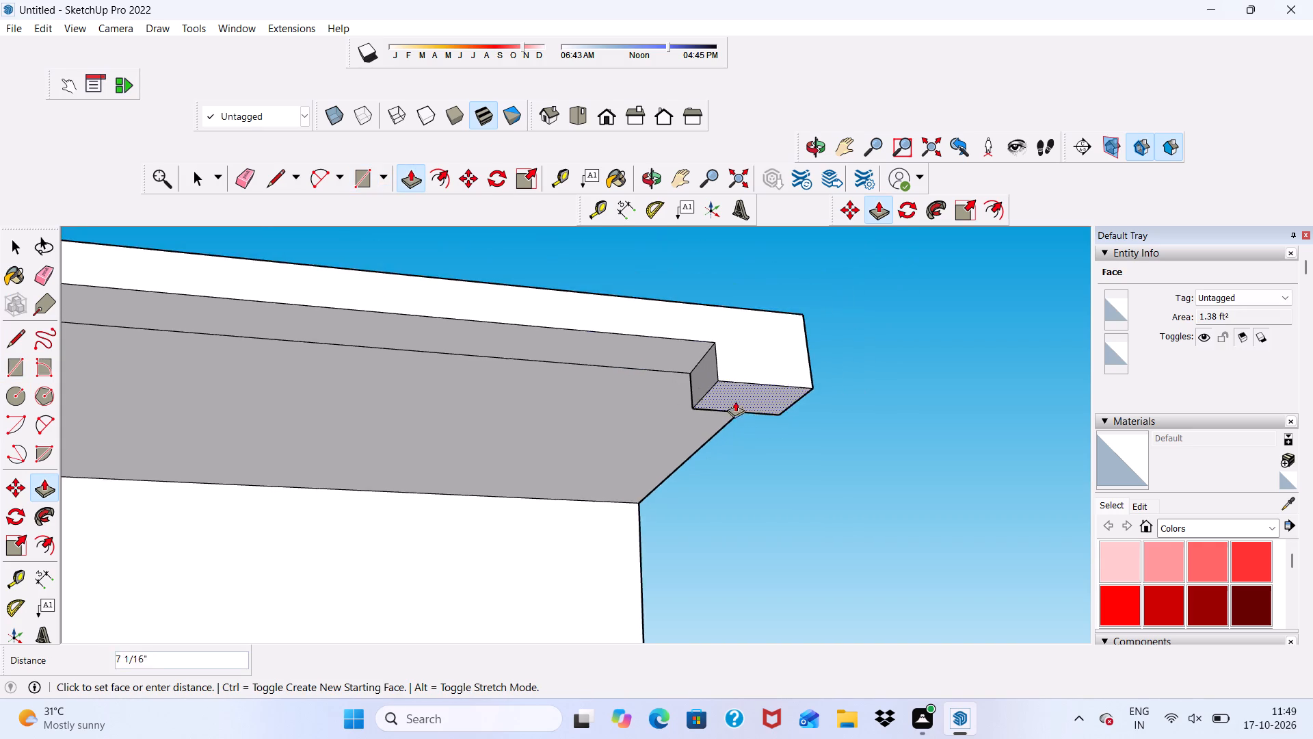
{"action": "scroll", "coordinate": [732, 400], "scroll_direction": "up", "scroll_amount": 1}
{"action": "scroll", "coordinate": [721, 383], "scroll_direction": "down", "scroll_amount": 18}
{"action": "scroll", "coordinate": [726, 530], "scroll_direction": "up", "scroll_amount": 7}
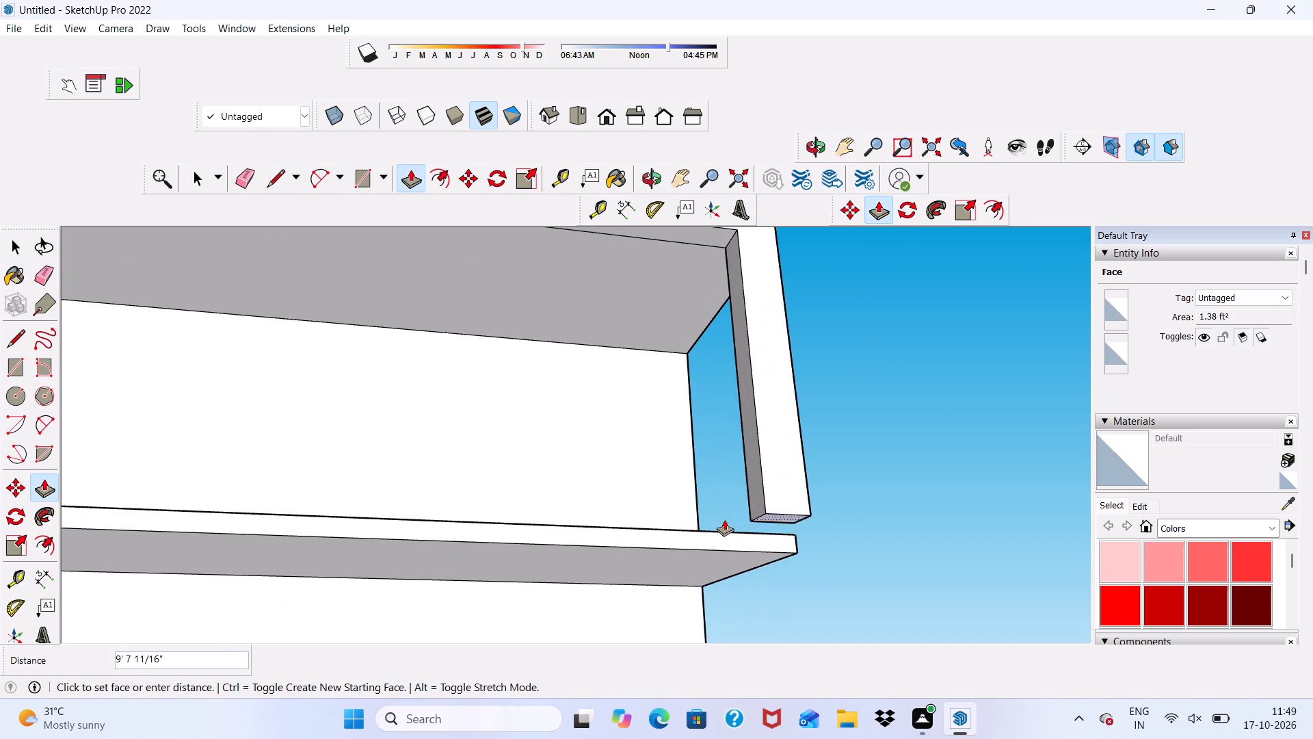
{"action": "scroll", "coordinate": [709, 546], "scroll_direction": "down", "scroll_amount": 1}
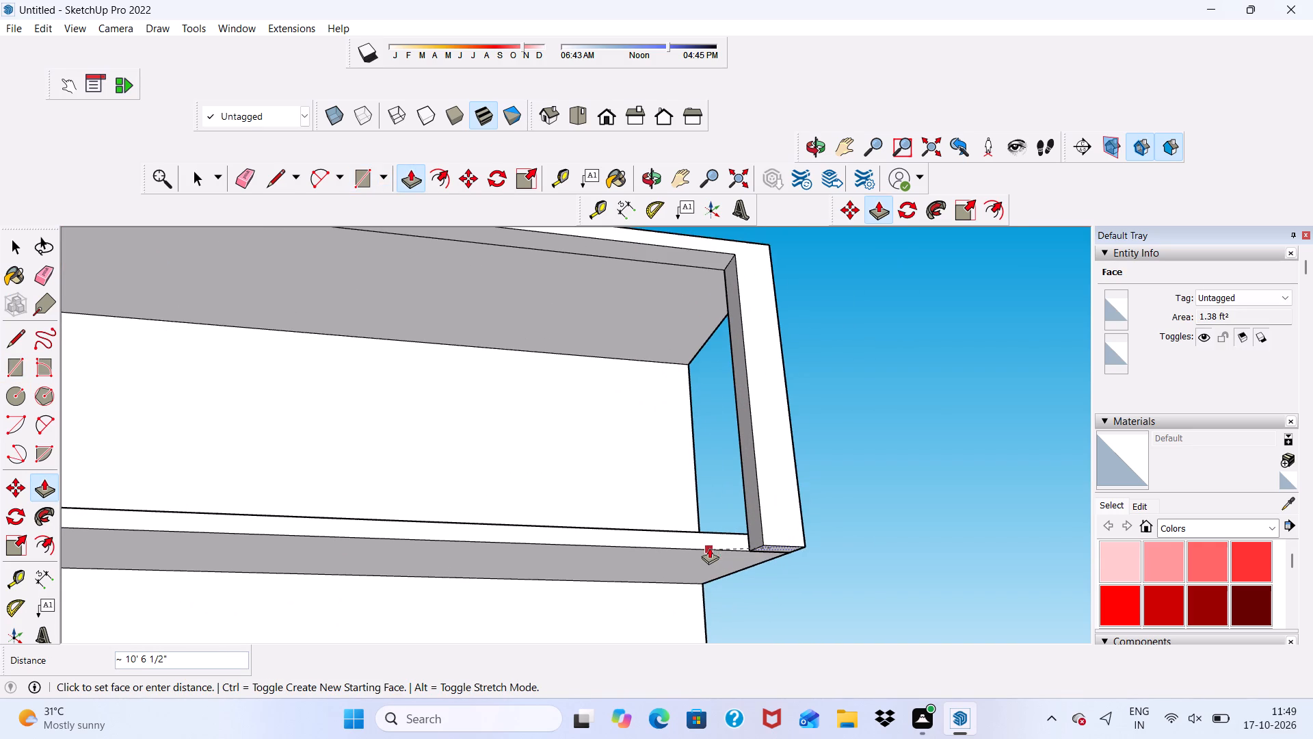
{"action": "middle_click_drag", "start_coordinate": [709, 551], "coordinate": [715, 565]}
{"action": "scroll", "coordinate": [727, 570], "scroll_direction": "up", "scroll_amount": 5}
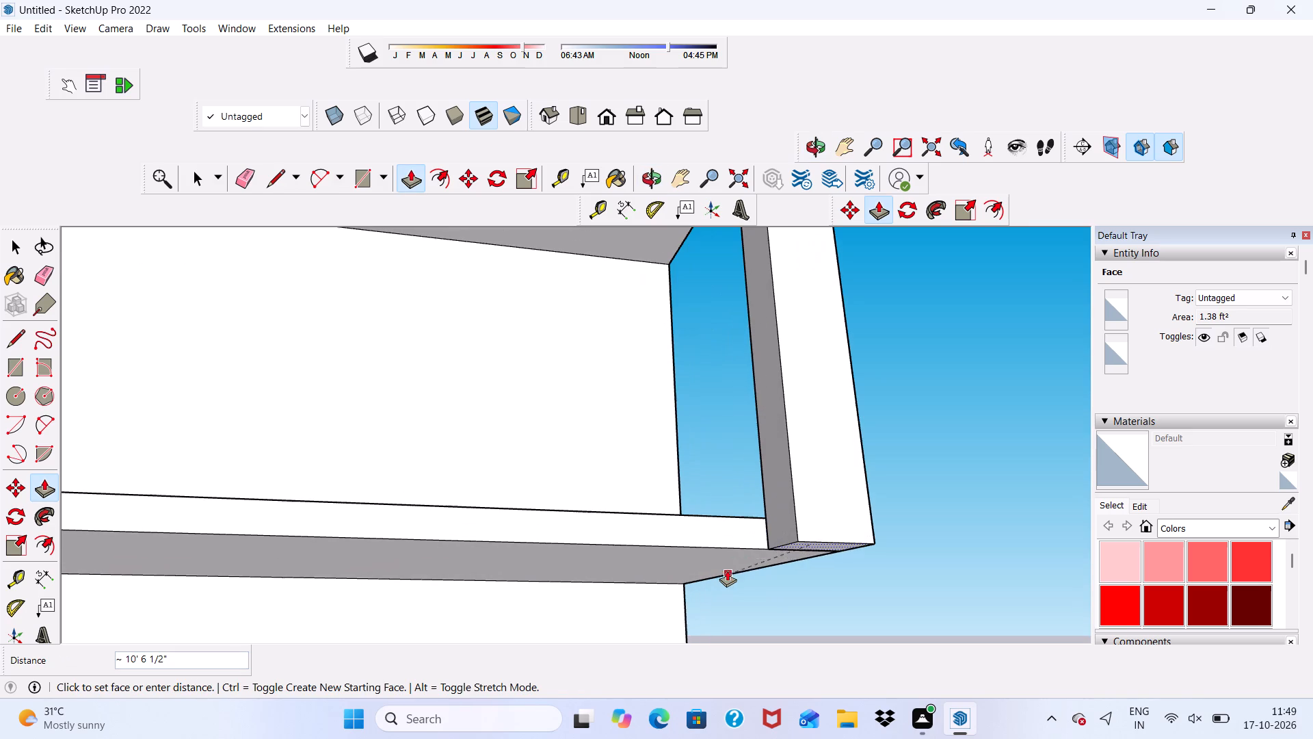
{"action": "left_click", "coordinate": [694, 547]}
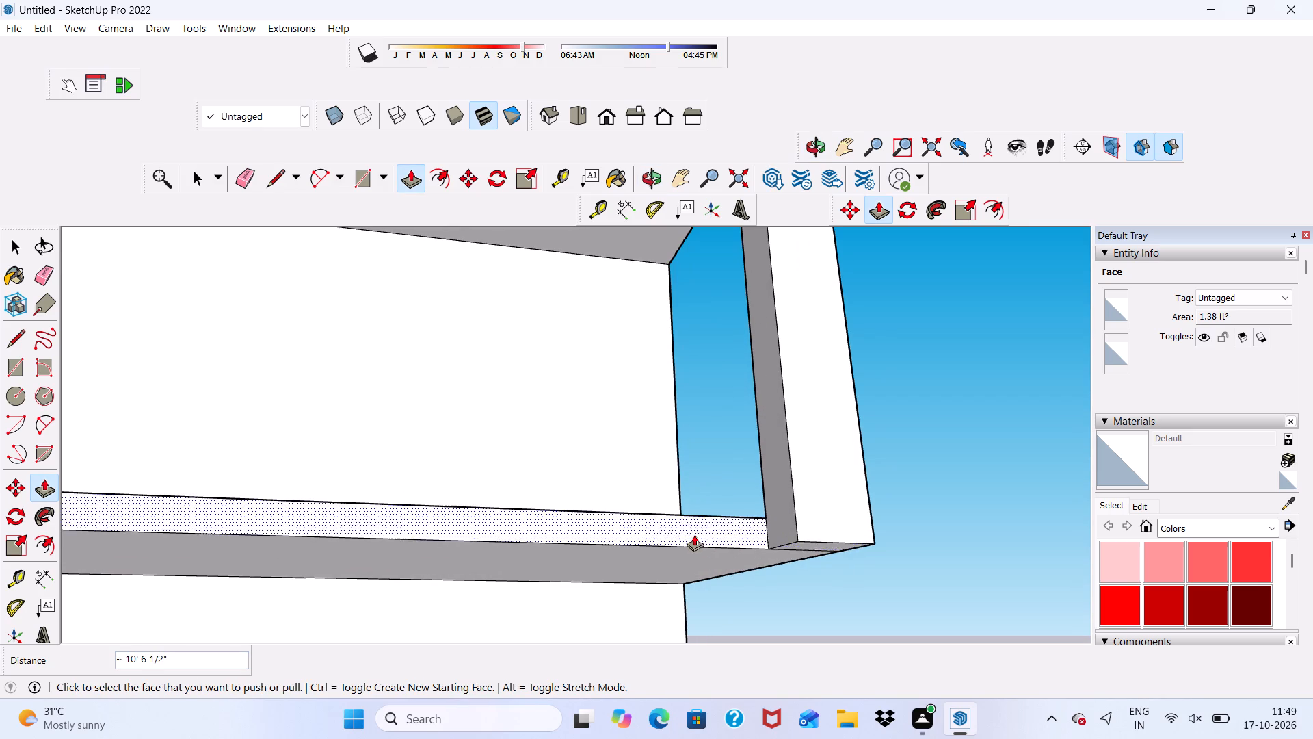
Push/Pull the underside of the top slab's projecting front strip down about 4" to thicken it.
{"action": "scroll", "coordinate": [693, 521], "scroll_direction": "down", "scroll_amount": 14}
{"action": "scroll", "coordinate": [678, 495], "scroll_direction": "down", "scroll_amount": 10}
{"action": "middle_click_drag", "start_coordinate": [691, 491], "coordinate": [607, 625]}
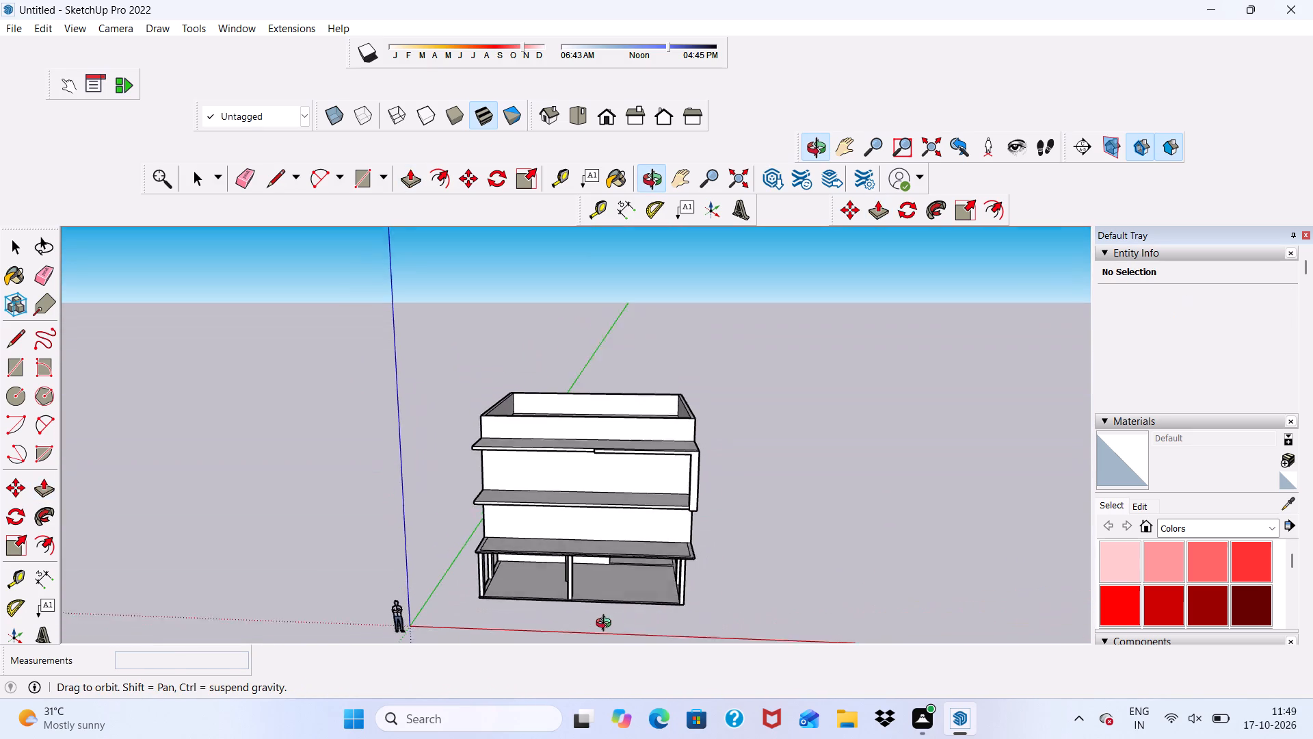
{"action": "middle_click_drag", "start_coordinate": [607, 625], "coordinate": [604, 624]}
{"action": "scroll", "coordinate": [657, 450], "scroll_direction": "up", "scroll_amount": 15}
{"action": "middle_click_drag", "start_coordinate": [597, 465], "coordinate": [592, 362]}
{"action": "scroll", "coordinate": [592, 370], "scroll_direction": "down", "scroll_amount": 1}
{"action": "scroll", "coordinate": [592, 362], "scroll_direction": "up", "scroll_amount": 4}
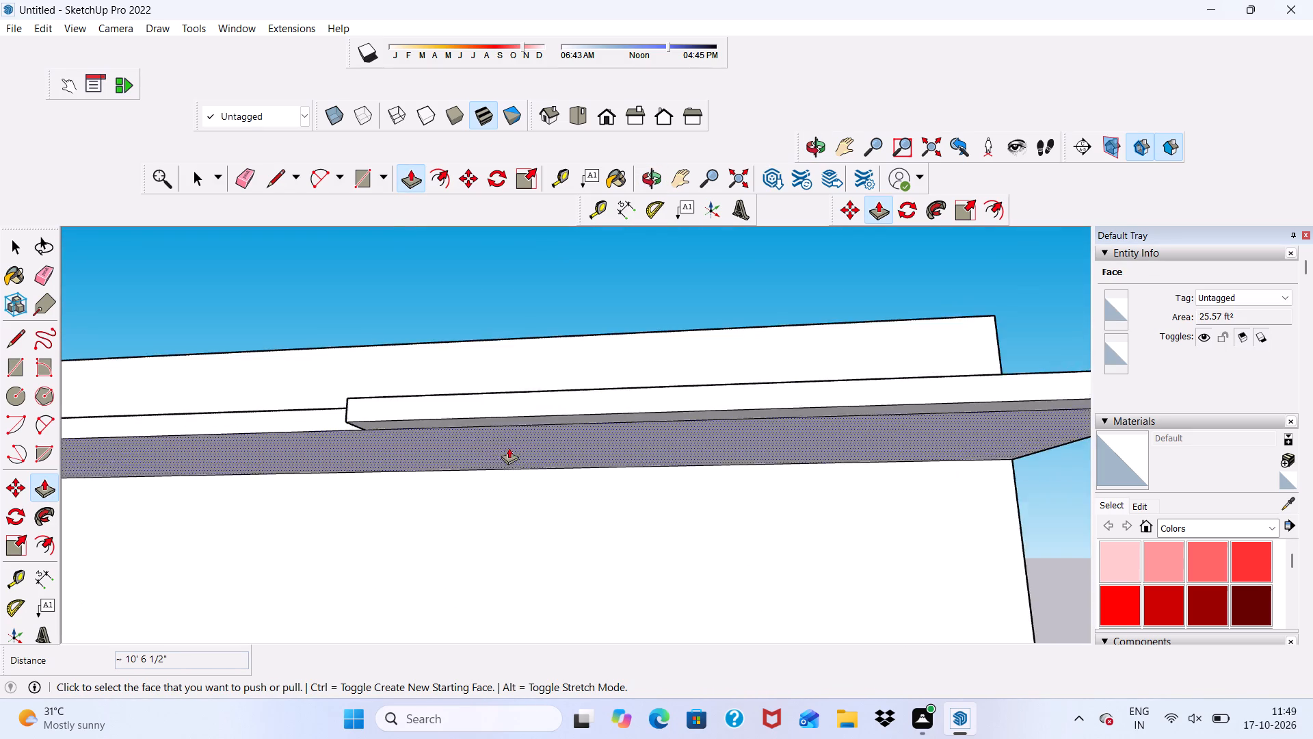
{"action": "scroll", "coordinate": [509, 448], "scroll_direction": "up", "scroll_amount": 4}
{"action": "left_click", "coordinate": [492, 409]}
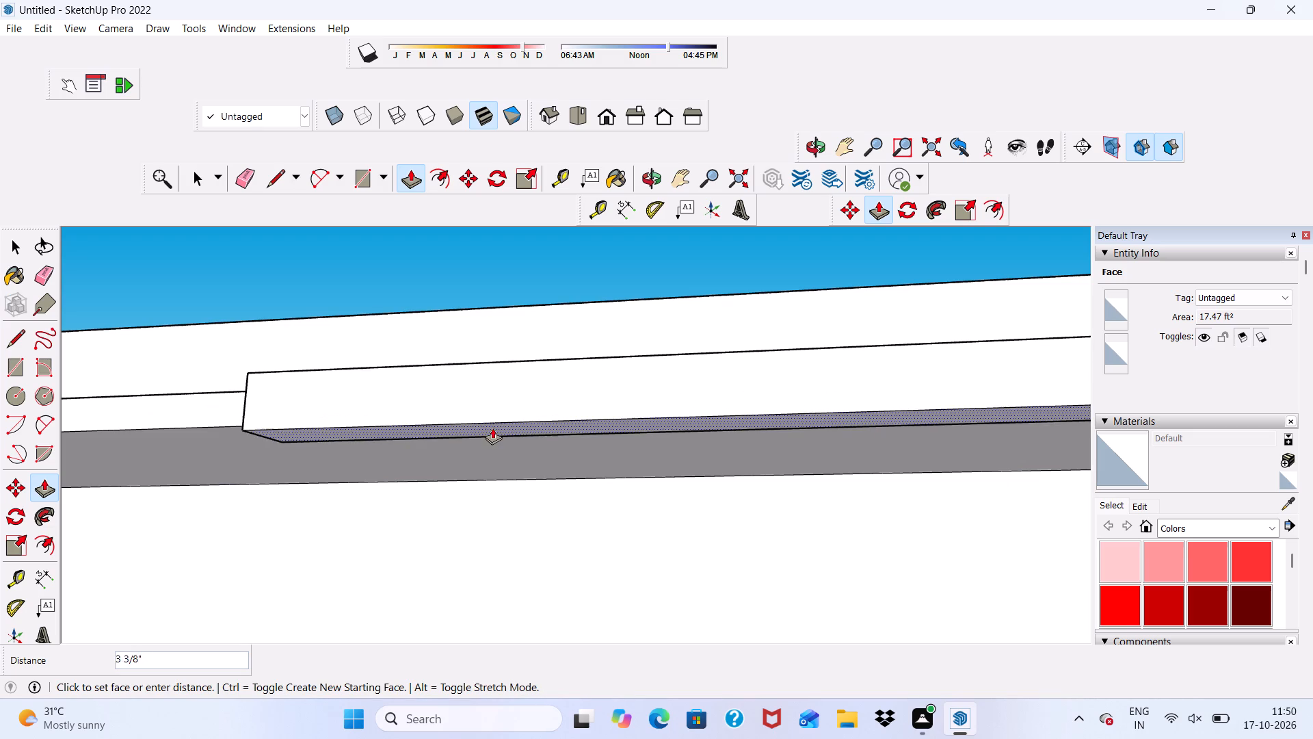
{"action": "left_click", "coordinate": [492, 433]}
Push/Pull the bottom face of the vertical fin down about 9' 8" to the bottom of the lowest projecting slab.
{"action": "scroll", "coordinate": [492, 433], "scroll_direction": "down", "scroll_amount": 5}
{"action": "scroll", "coordinate": [621, 404], "scroll_direction": "down", "scroll_amount": 5}
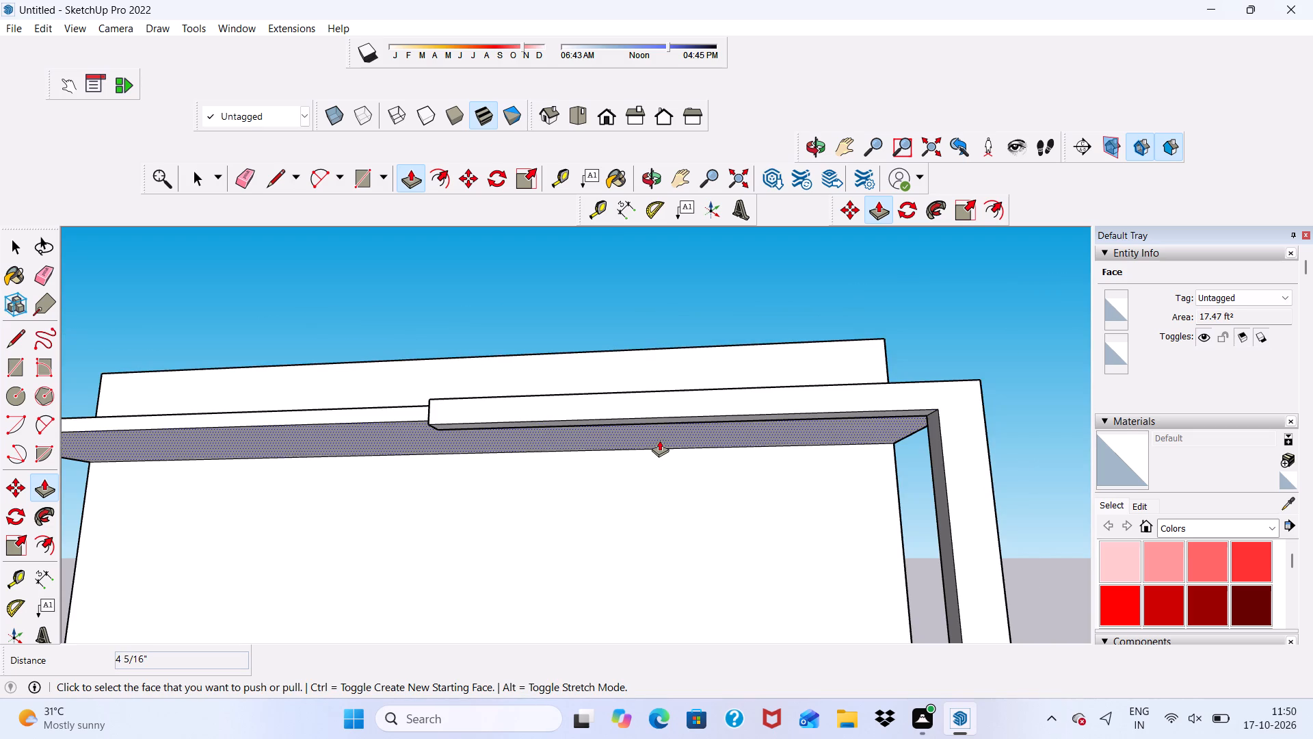
{"action": "scroll", "coordinate": [659, 440], "scroll_direction": "up", "scroll_amount": 4}
{"action": "scroll", "coordinate": [648, 437], "scroll_direction": "down", "scroll_amount": 7}
{"action": "scroll", "coordinate": [656, 364], "scroll_direction": "down", "scroll_amount": 6}
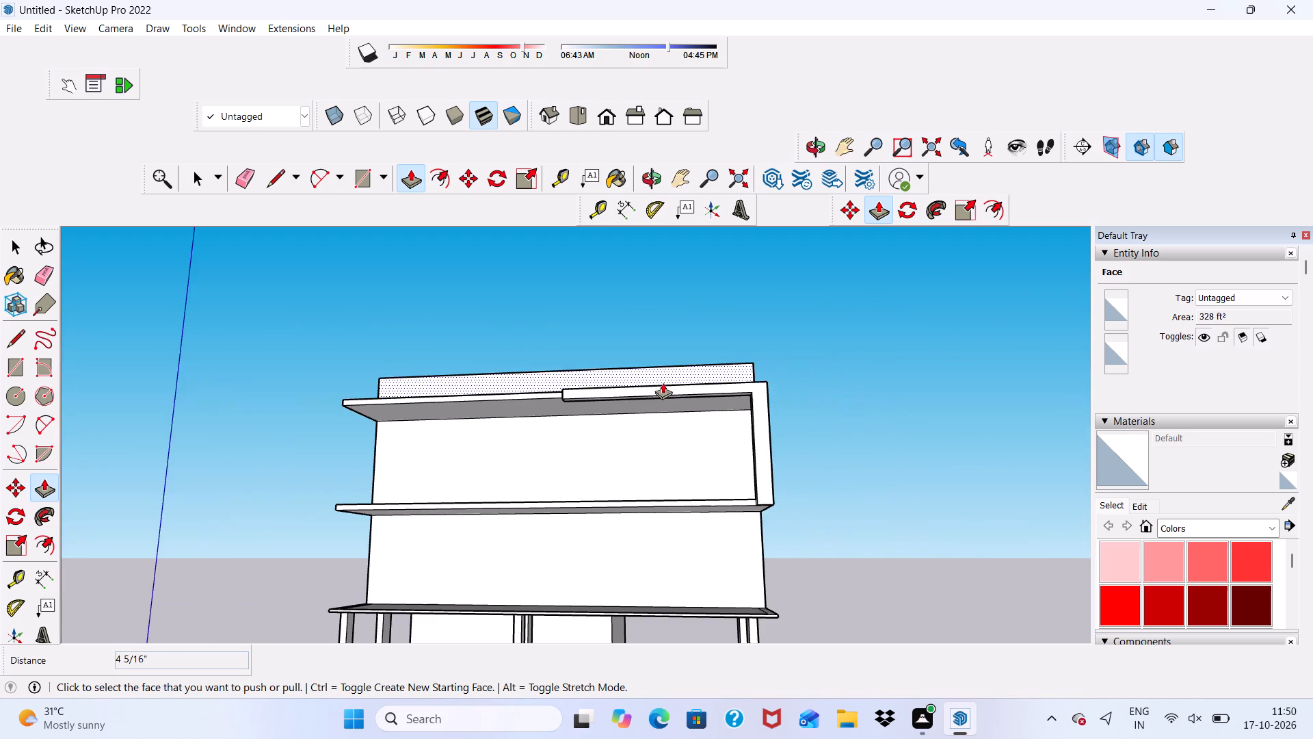
{"action": "middle_click_drag", "start_coordinate": [666, 388], "coordinate": [386, 476]}
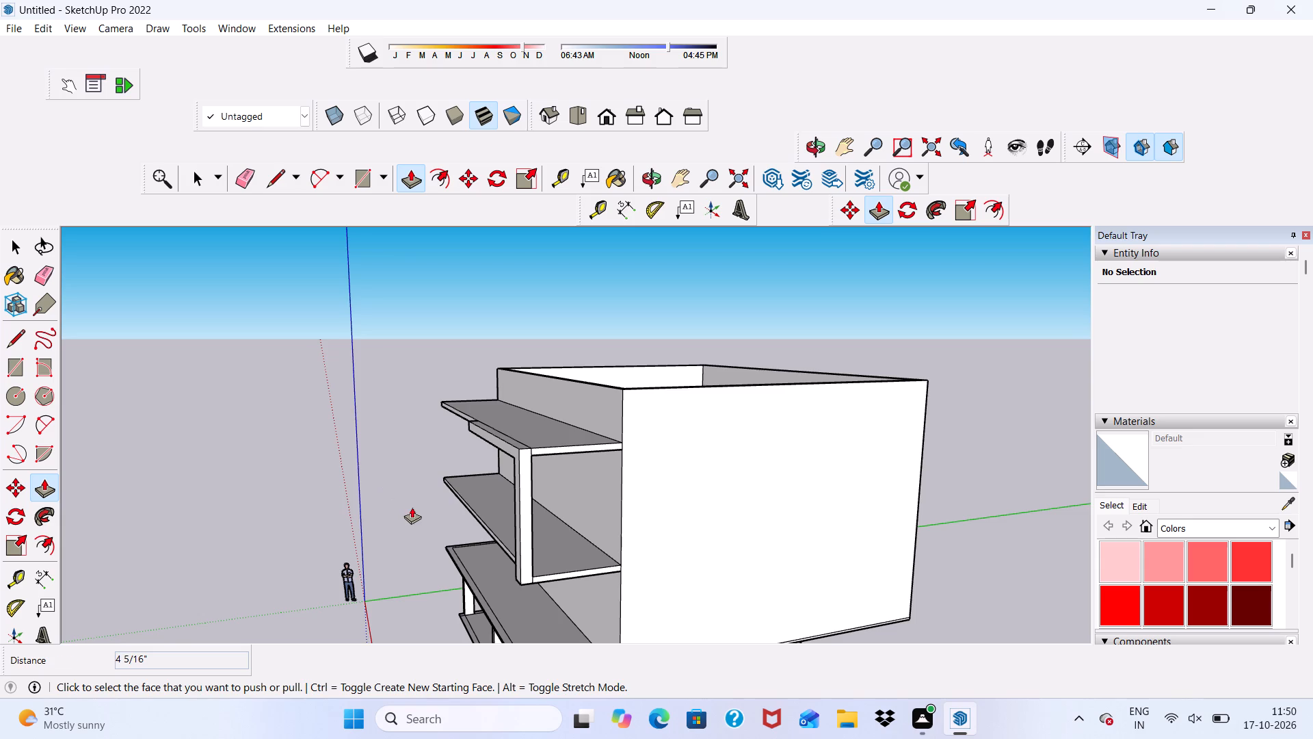
{"action": "middle_click_drag", "start_coordinate": [412, 507], "coordinate": [659, 378]}
{"action": "scroll", "coordinate": [792, 469], "scroll_direction": "up", "scroll_amount": 6}
{"action": "scroll", "coordinate": [821, 392], "scroll_direction": "up", "scroll_amount": 5}
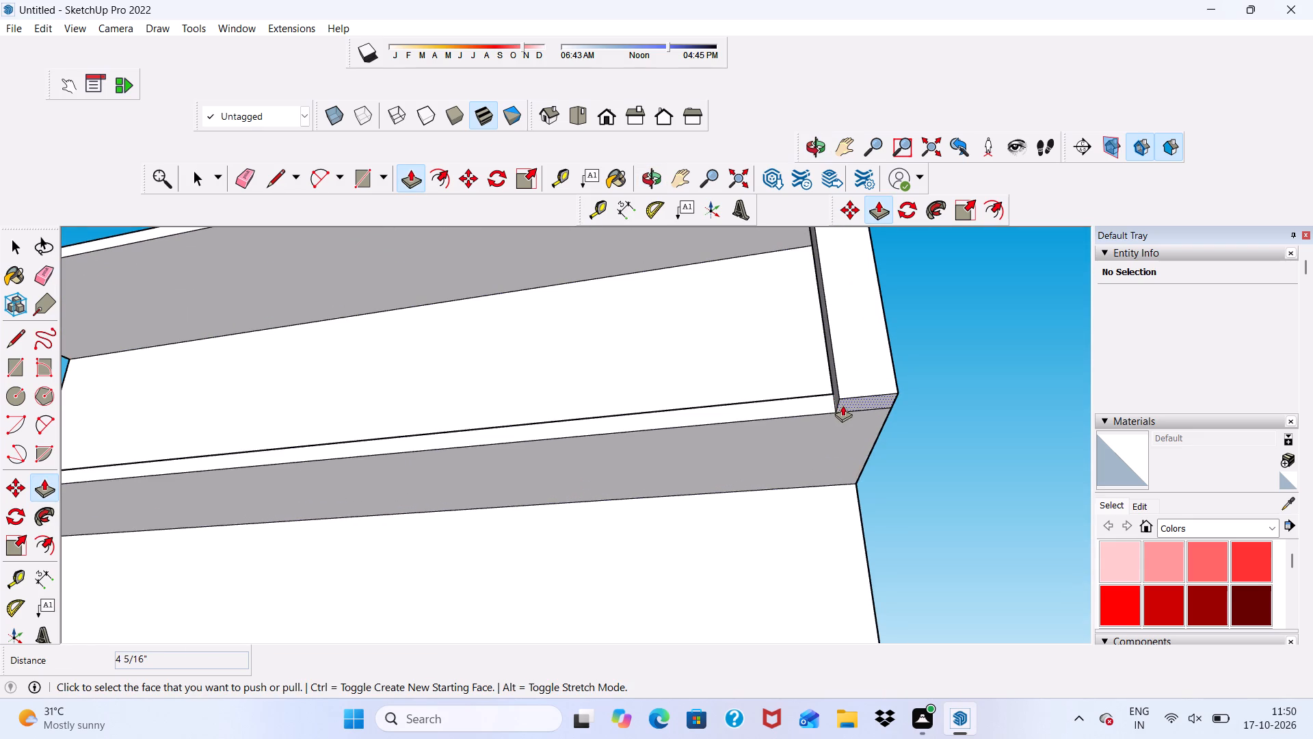
{"action": "left_click", "coordinate": [843, 400]}
{"action": "scroll", "coordinate": [843, 424], "scroll_direction": "down", "scroll_amount": 12}
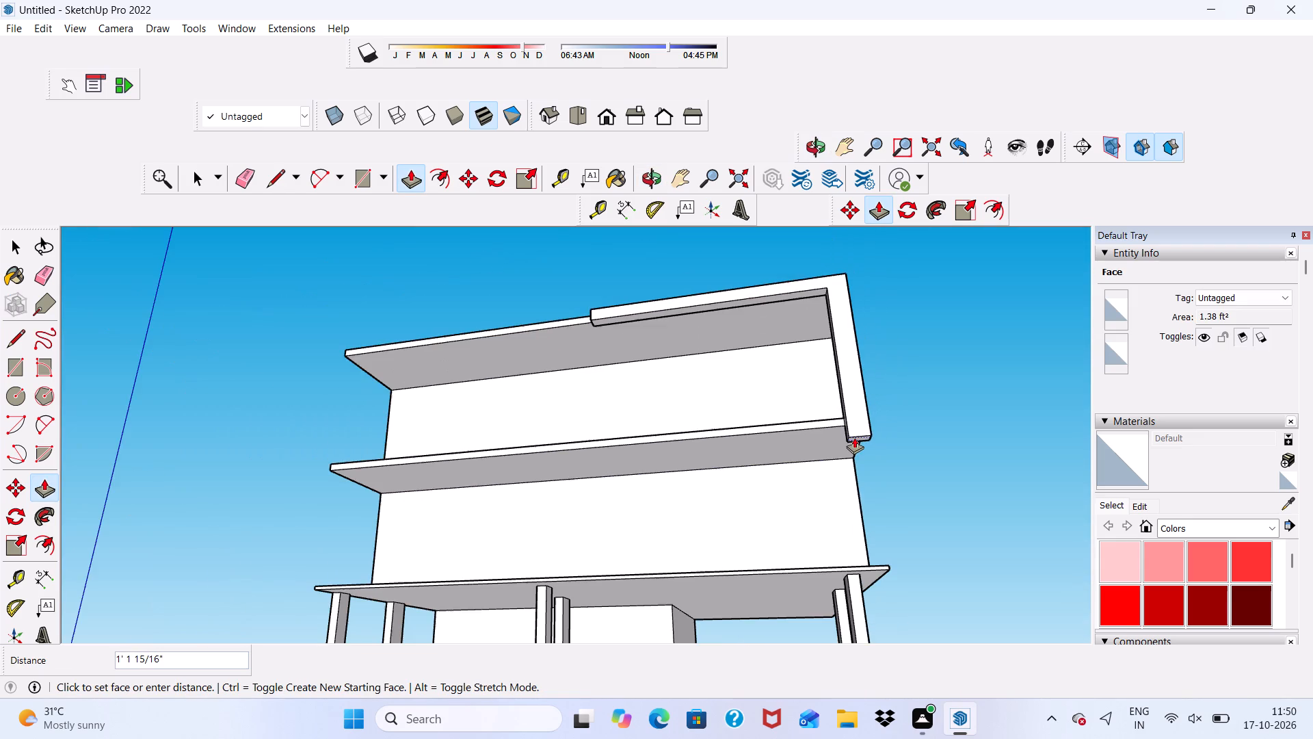
{"action": "scroll", "coordinate": [855, 443], "scroll_direction": "down", "scroll_amount": 1}
{"action": "scroll", "coordinate": [837, 542], "scroll_direction": "down", "scroll_amount": 1}
{"action": "middle_click_drag", "start_coordinate": [837, 545], "coordinate": [775, 643]}
{"action": "scroll", "coordinate": [769, 623], "scroll_direction": "up", "scroll_amount": 6}
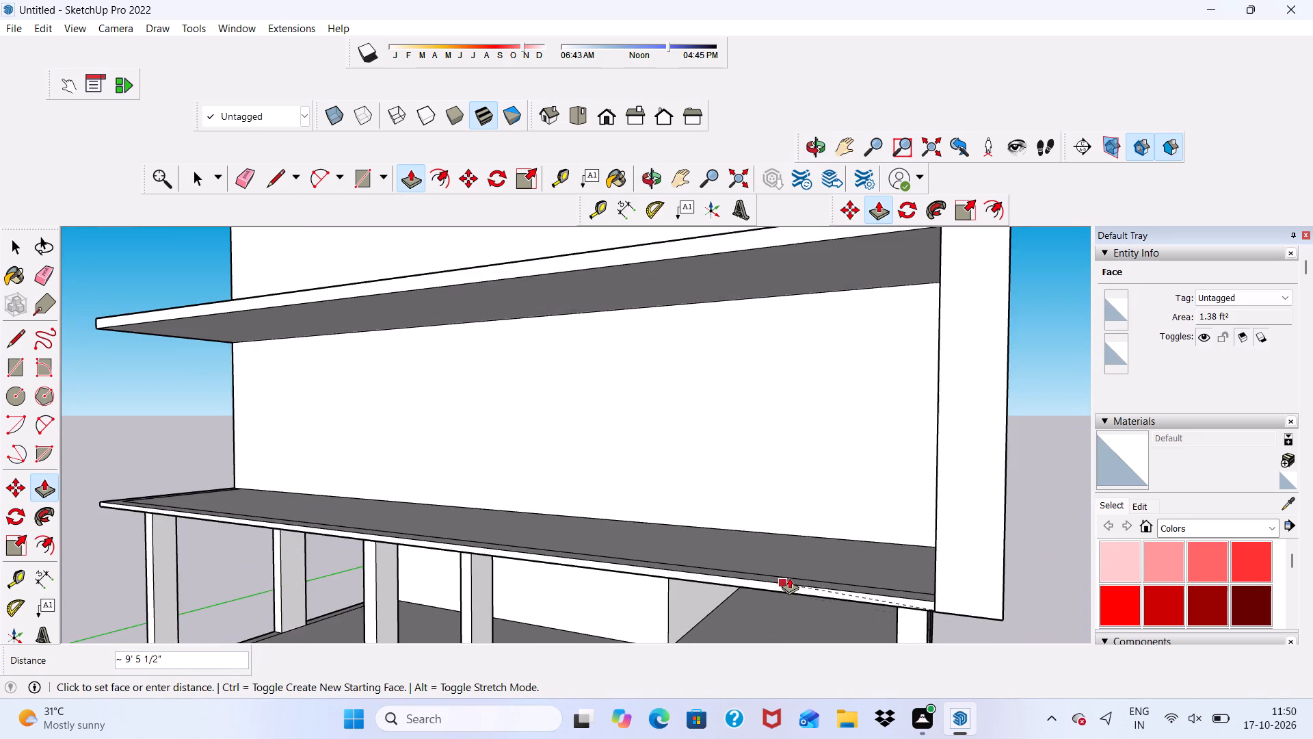
{"action": "scroll", "coordinate": [789, 578], "scroll_direction": "up", "scroll_amount": 3}
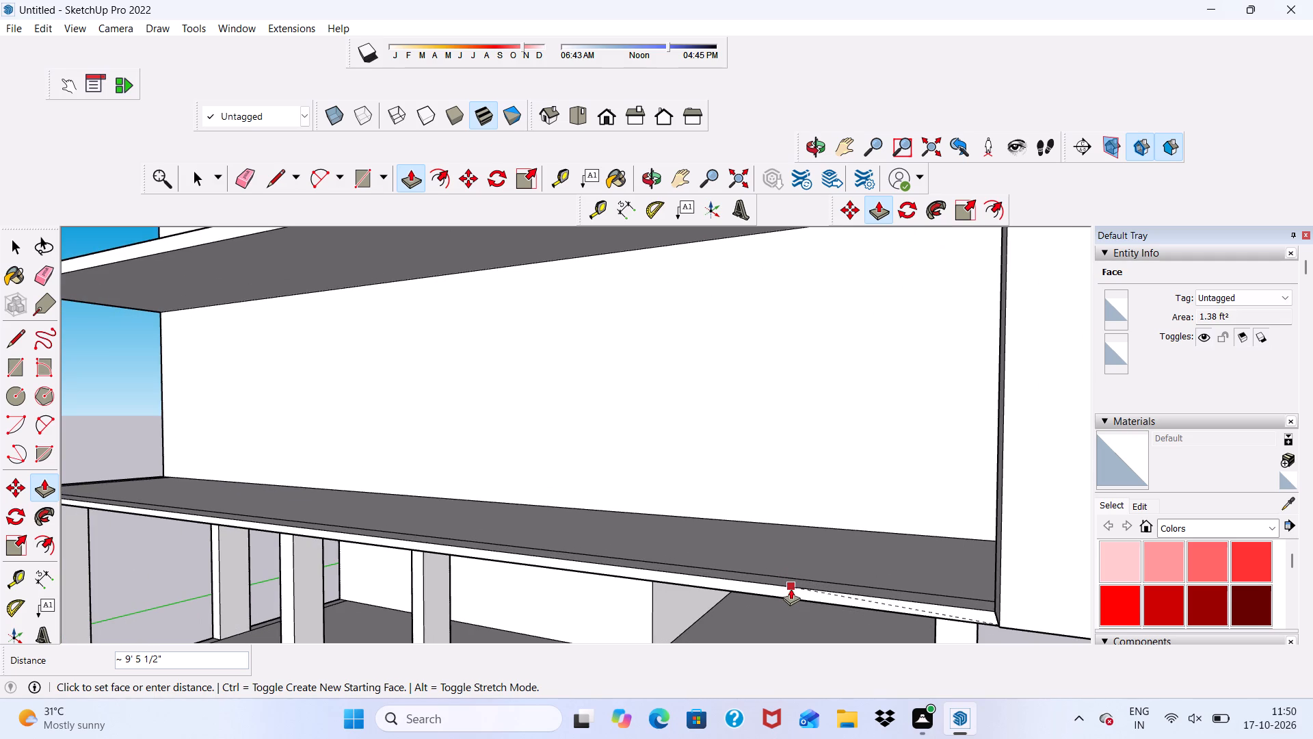
{"action": "scroll", "coordinate": [791, 586], "scroll_direction": "down", "scroll_amount": 1}
{"action": "middle_click_drag", "start_coordinate": [791, 586], "coordinate": [804, 506]}
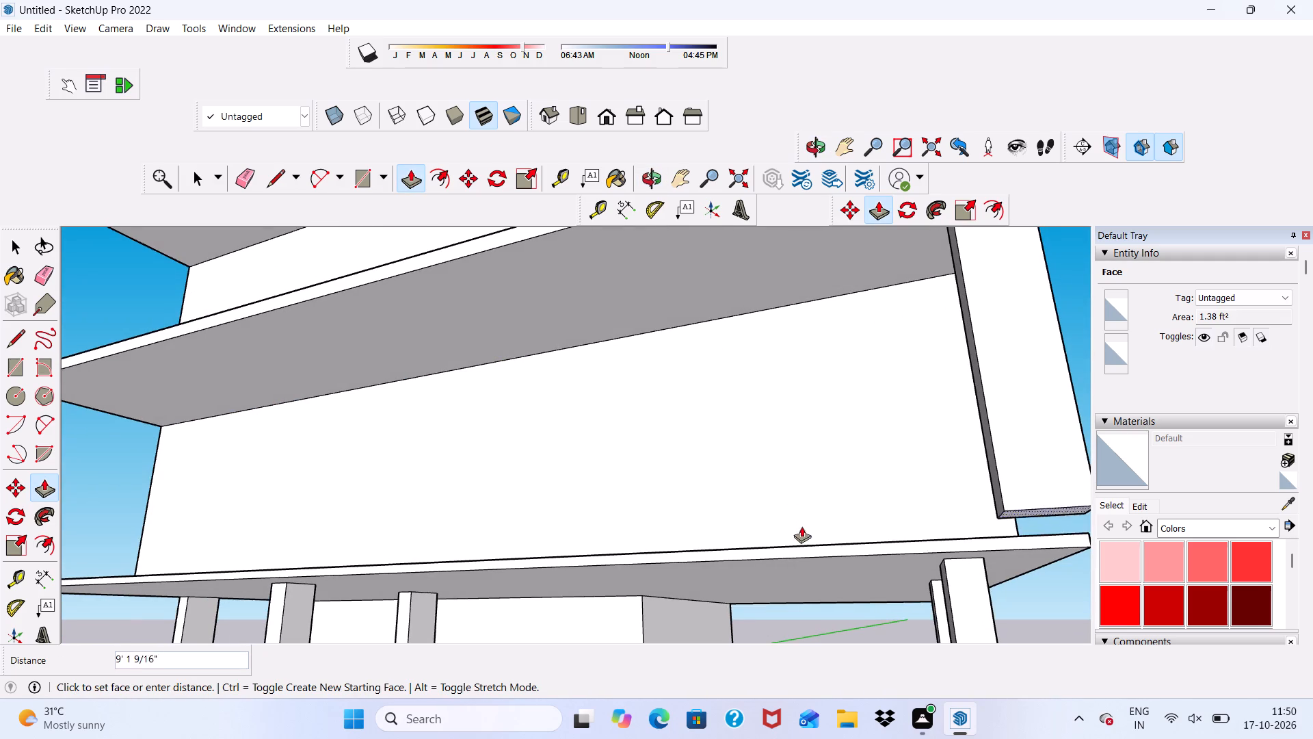
{"action": "left_click", "coordinate": [778, 557]}
Draw a rectangle about 1' 7" by 1' on the vertical fin's inner side face, at its bottom end.
{"action": "scroll", "coordinate": [772, 526], "scroll_direction": "down", "scroll_amount": 3}
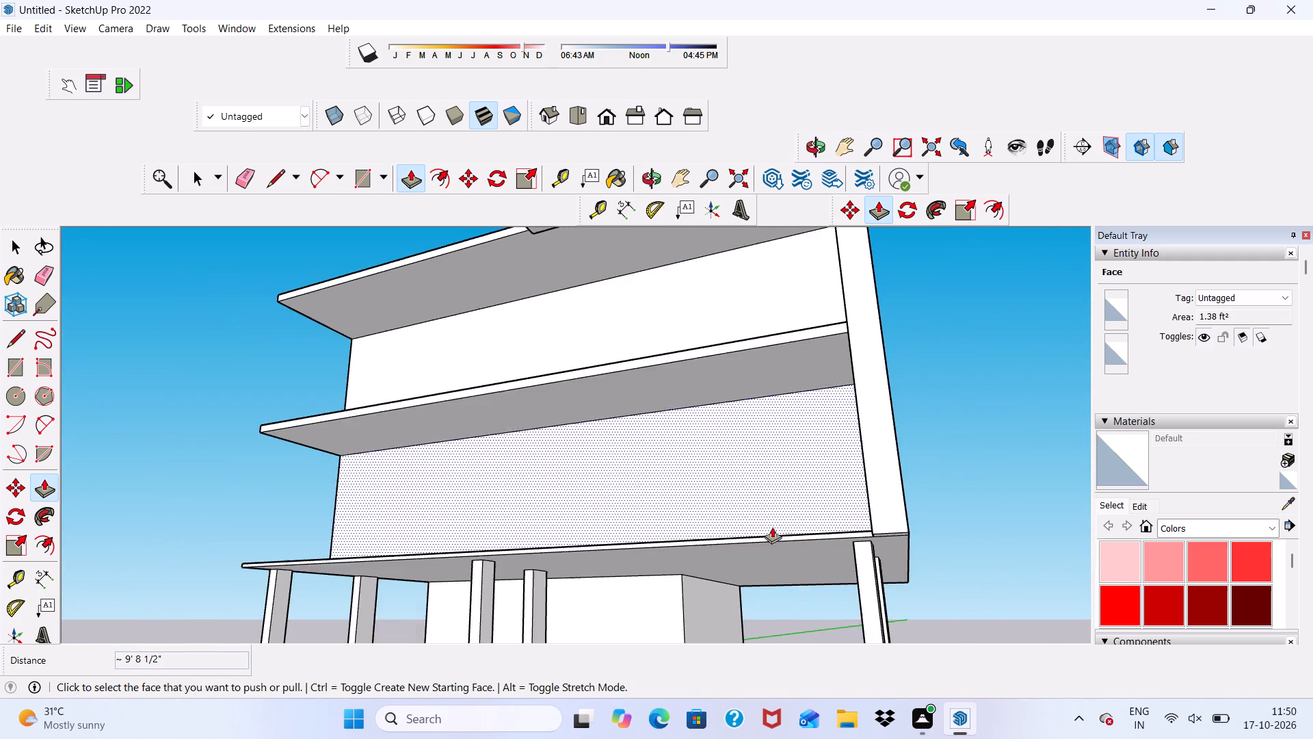
{"action": "scroll", "coordinate": [772, 527], "scroll_direction": "down", "scroll_amount": 5}
{"action": "middle_click_drag", "start_coordinate": [791, 521], "coordinate": [917, 593]}
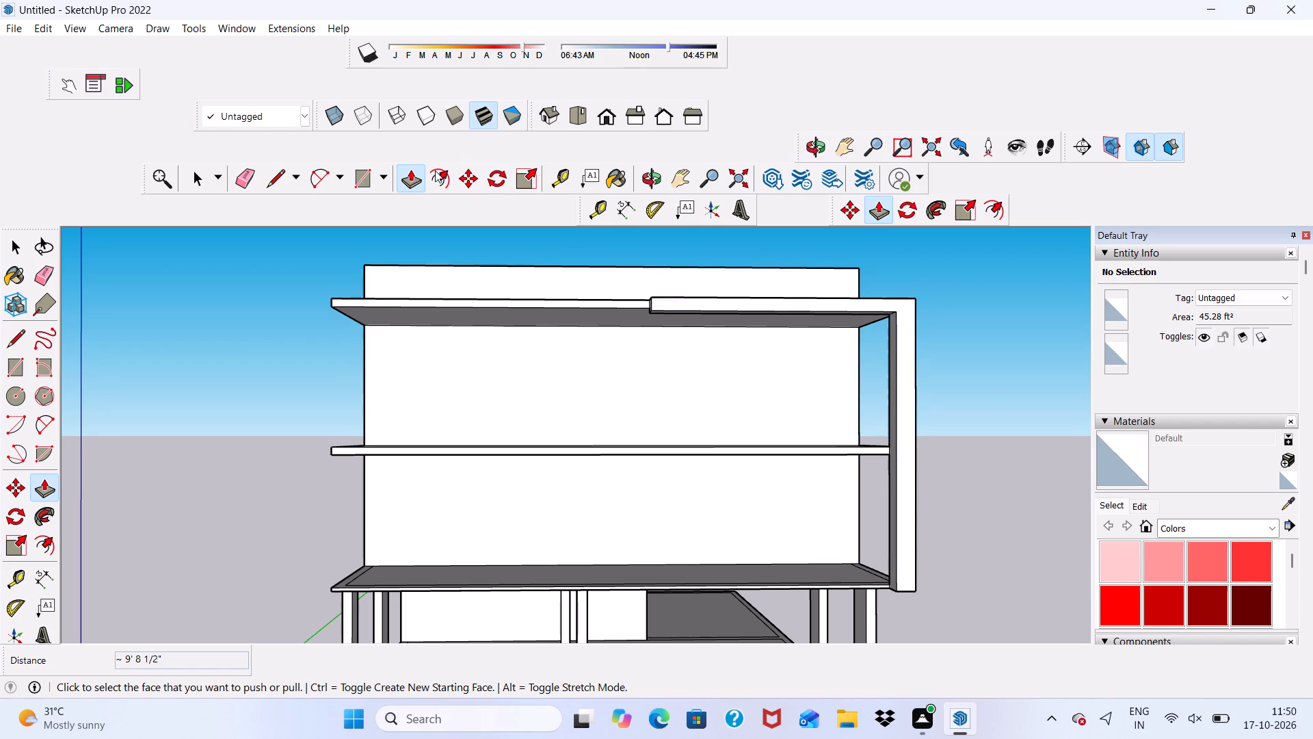
{"action": "left_click_drag", "start_coordinate": [362, 174], "coordinate": [367, 183]}
{"action": "scroll", "coordinate": [713, 497], "scroll_direction": "up", "scroll_amount": 3}
{"action": "scroll", "coordinate": [712, 477], "scroll_direction": "down", "scroll_amount": 6}
{"action": "scroll", "coordinate": [712, 464], "scroll_direction": "up", "scroll_amount": 4}
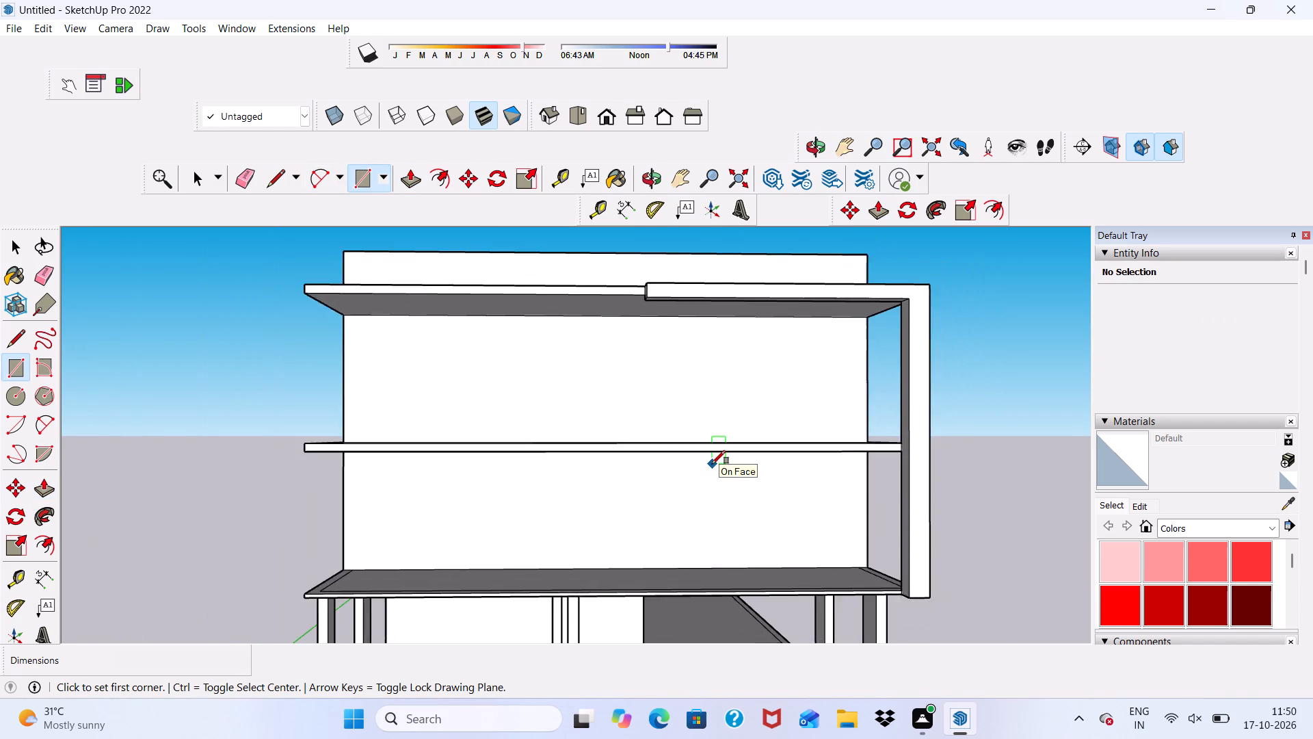
{"action": "scroll", "coordinate": [712, 464], "scroll_direction": "up", "scroll_amount": 1}
{"action": "scroll", "coordinate": [737, 523], "scroll_direction": "down", "scroll_amount": 3}
{"action": "scroll", "coordinate": [786, 562], "scroll_direction": "up", "scroll_amount": 2}
{"action": "scroll", "coordinate": [726, 547], "scroll_direction": "down", "scroll_amount": 5}
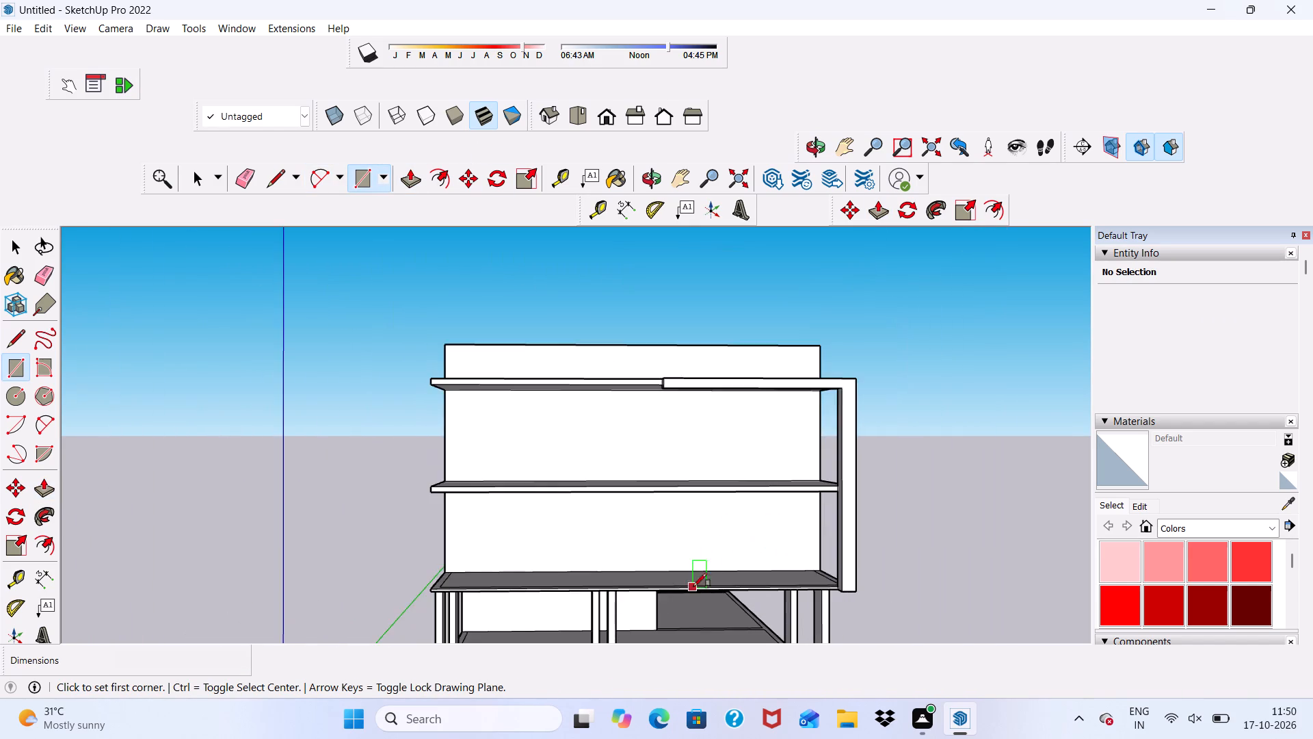
{"action": "scroll", "coordinate": [693, 586], "scroll_direction": "down", "scroll_amount": 6}
{"action": "scroll", "coordinate": [726, 601], "scroll_direction": "up", "scroll_amount": 12}
{"action": "scroll", "coordinate": [958, 577], "scroll_direction": "down", "scroll_amount": 4}
{"action": "scroll", "coordinate": [0, 560], "scroll_direction": "up", "scroll_amount": 3}
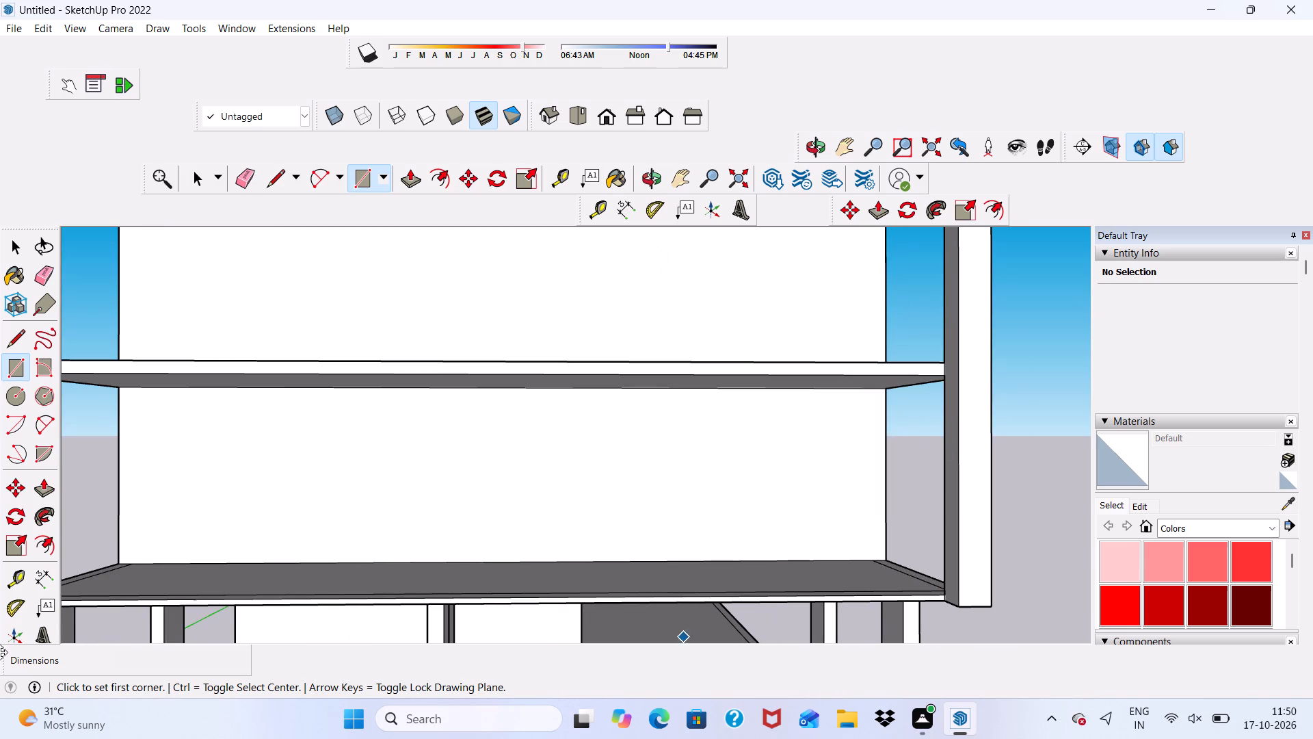
{"action": "middle_click_drag", "start_coordinate": [1121, 620], "coordinate": [1312, 633]}
{"action": "scroll", "coordinate": [964, 575], "scroll_direction": "down", "scroll_amount": 5}
{"action": "middle_click_drag", "start_coordinate": [940, 554], "coordinate": [1087, 584]}
{"action": "scroll", "coordinate": [880, 578], "scroll_direction": "up", "scroll_amount": 11}
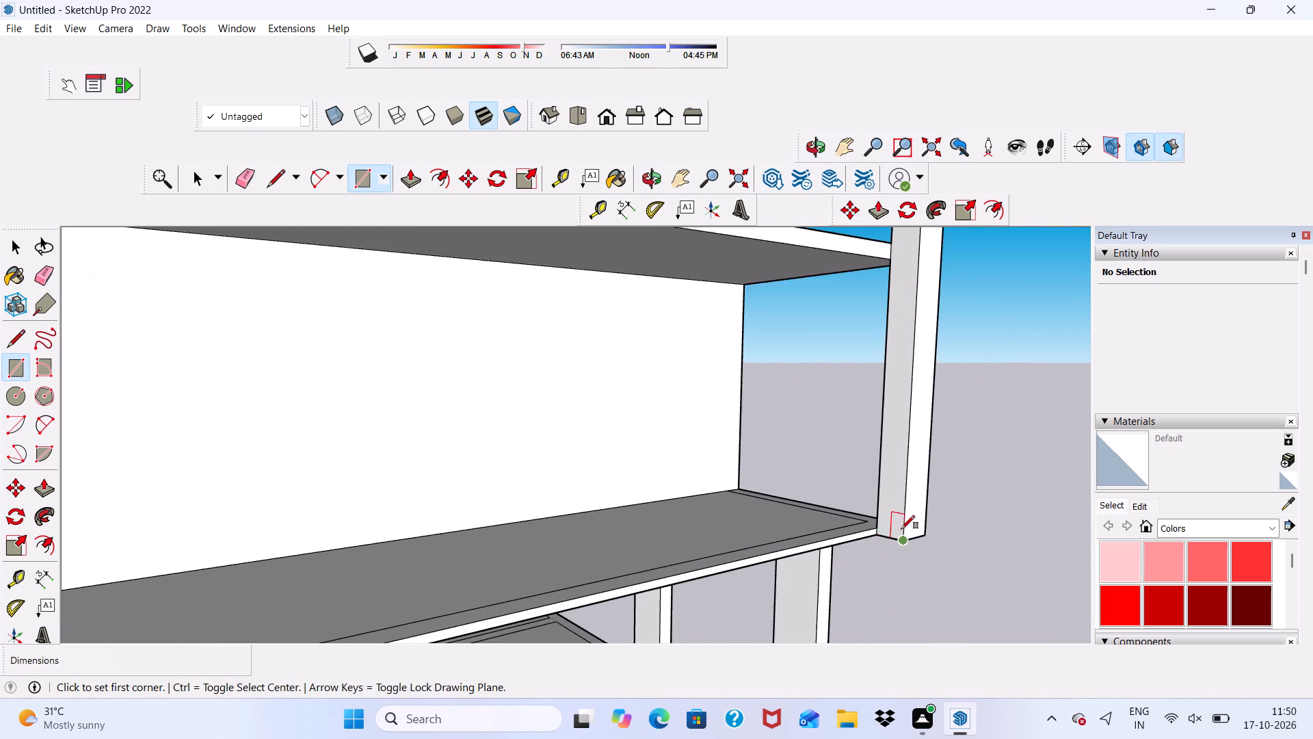
{"action": "scroll", "coordinate": [901, 529], "scroll_direction": "up", "scroll_amount": 5}
{"action": "left_click", "coordinate": [886, 530]}
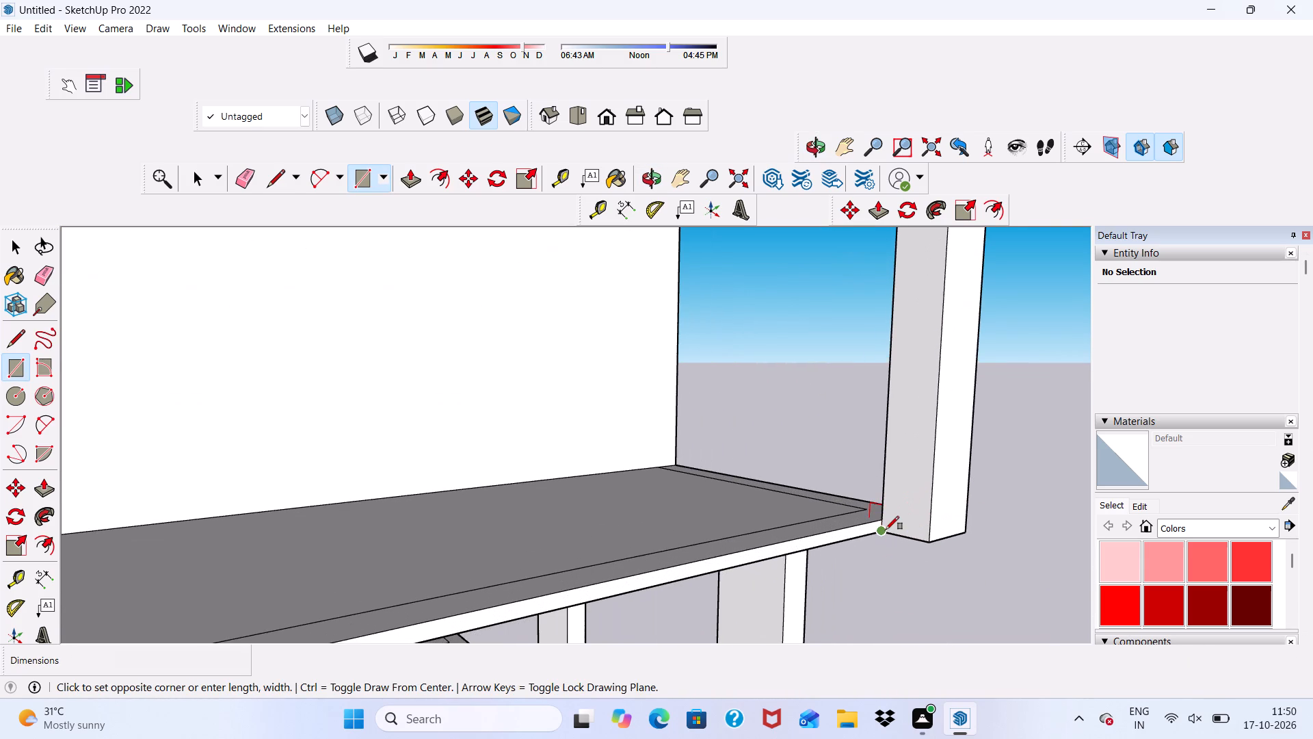
{"action": "left_click", "coordinate": [938, 463]}
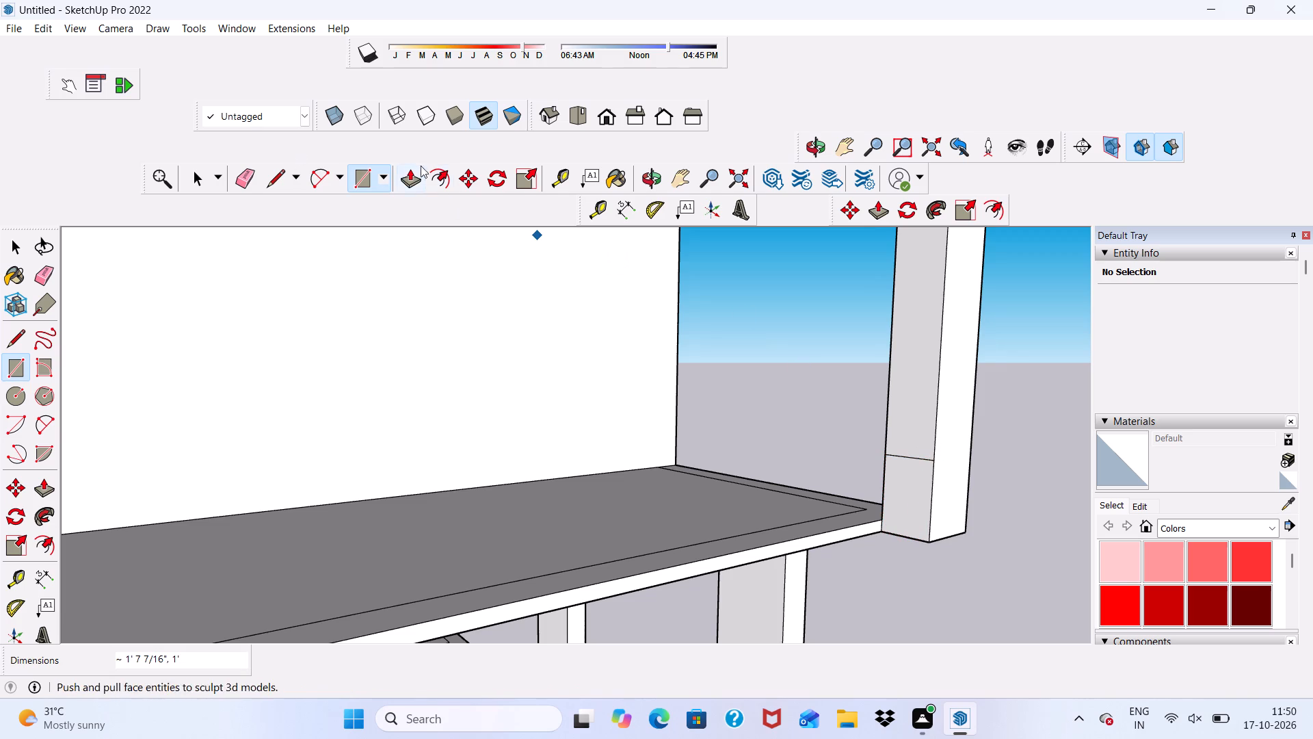
Push/Pull the fin's bottom rectangle about 17' 6" along the lowest slab to line up with the end of the top front strip.
{"action": "left_click", "coordinate": [409, 165]}
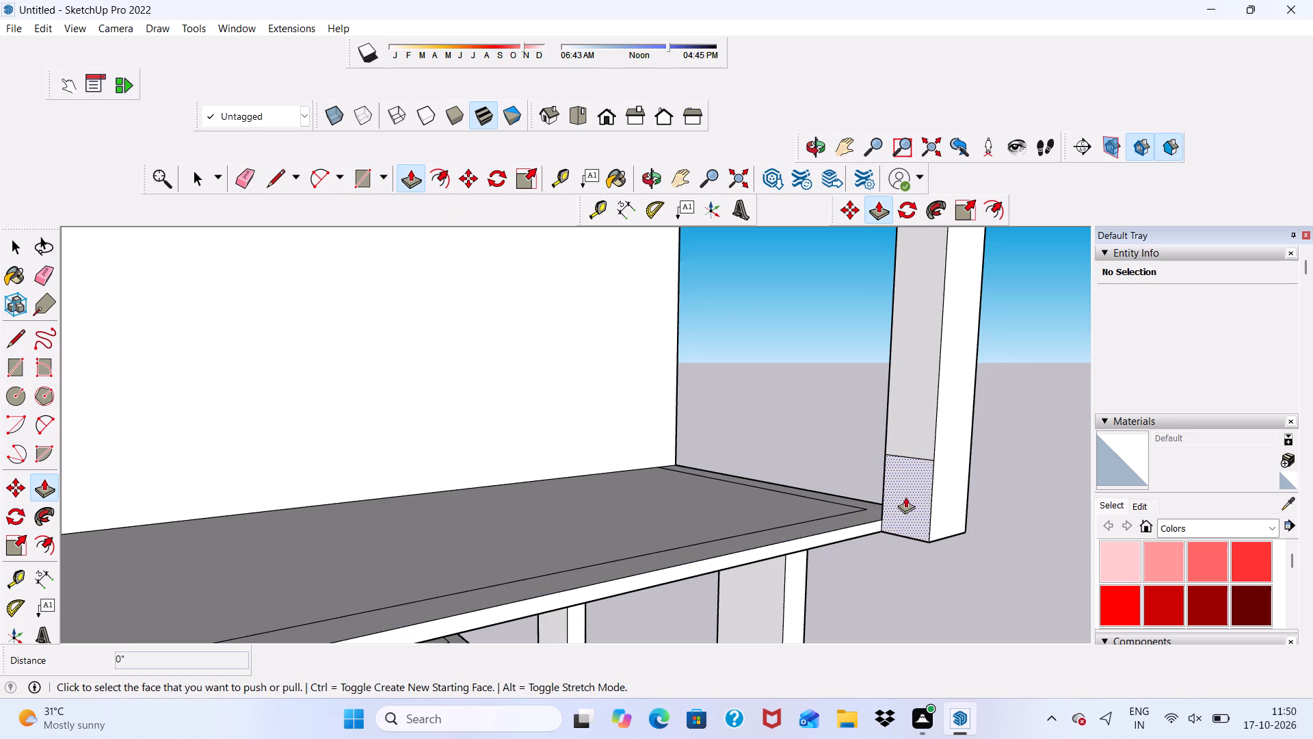
{"action": "left_click", "coordinate": [906, 497]}
{"action": "scroll", "coordinate": [674, 482], "scroll_direction": "down", "scroll_amount": 19}
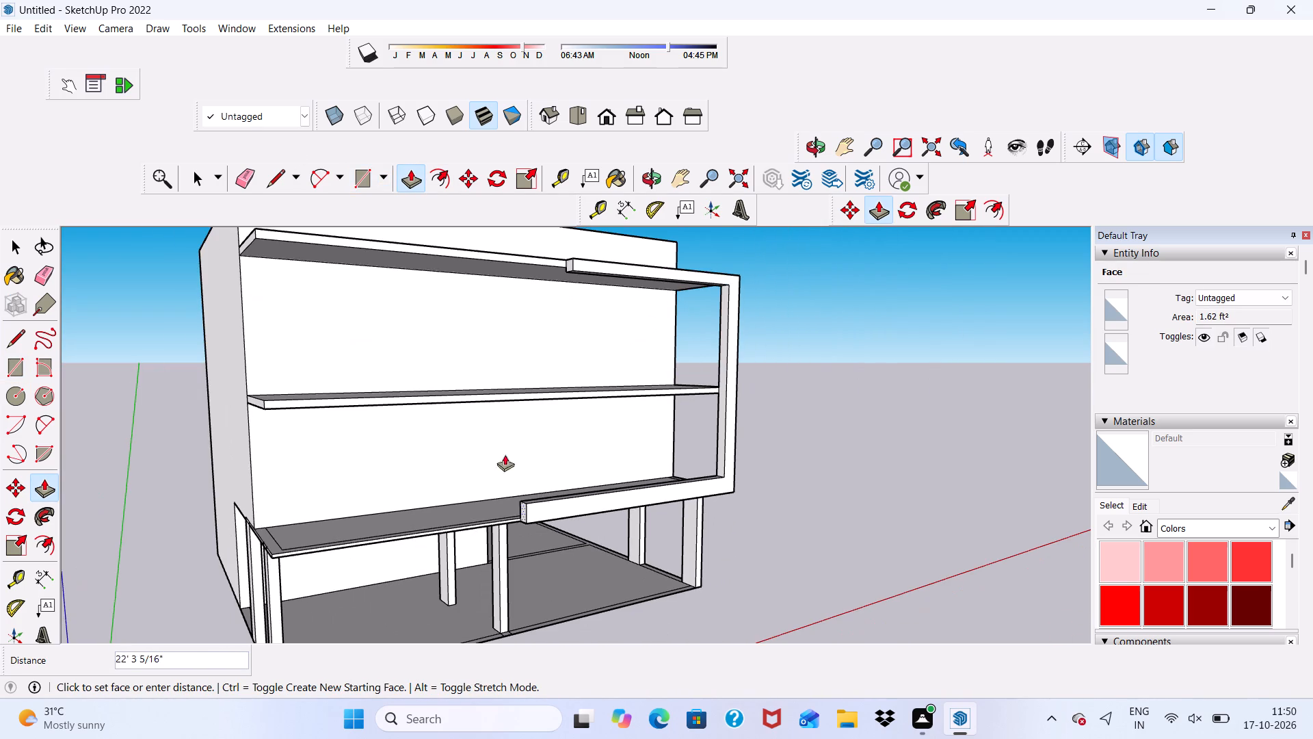
{"action": "left_click", "coordinate": [568, 256]}
Push/Pull the top face of the lowest horizontal bar down about 3 7/16" to make it thinner.
{"action": "scroll", "coordinate": [604, 298], "scroll_direction": "down", "scroll_amount": 3}
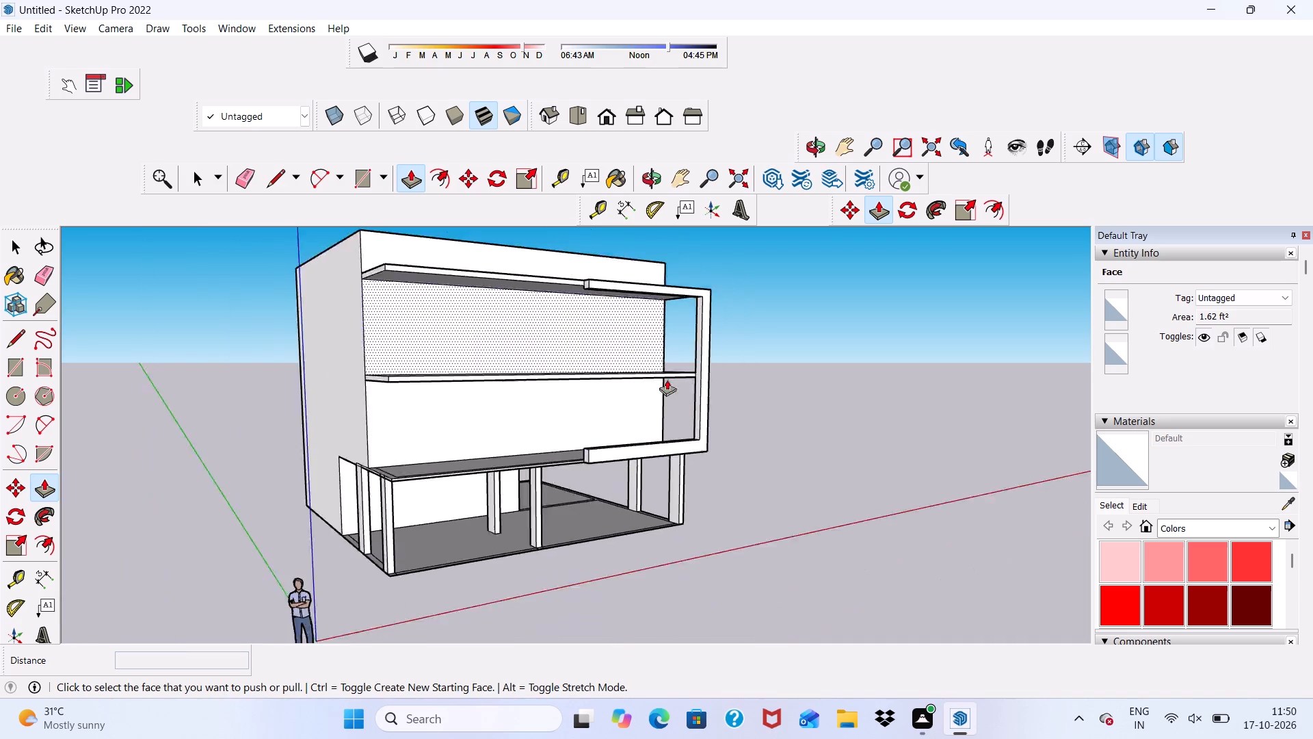
{"action": "scroll", "coordinate": [667, 379], "scroll_direction": "down", "scroll_amount": 3}
{"action": "middle_click_drag", "start_coordinate": [686, 411], "coordinate": [463, 428]}
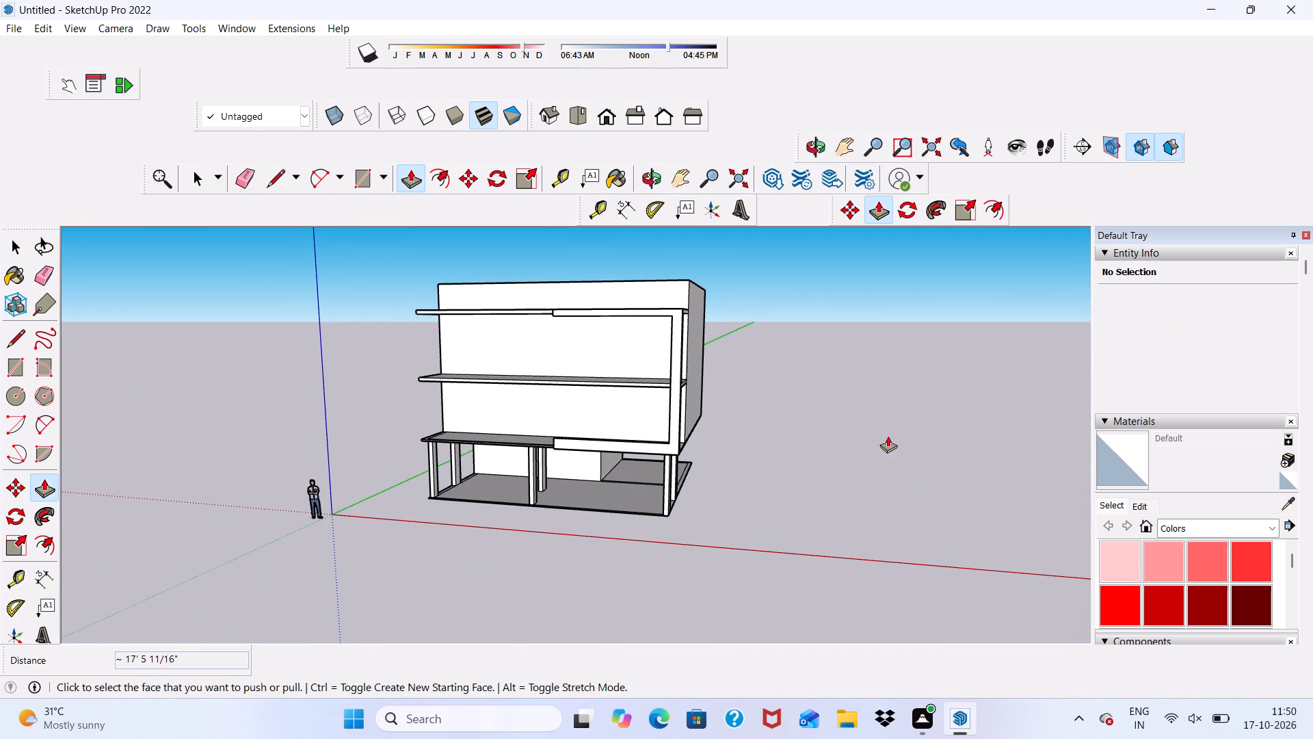
{"action": "scroll", "coordinate": [581, 481], "scroll_direction": "up", "scroll_amount": 6}
{"action": "middle_click_drag", "start_coordinate": [677, 355], "coordinate": [650, 461]}
{"action": "scroll", "coordinate": [602, 489], "scroll_direction": "up", "scroll_amount": 5}
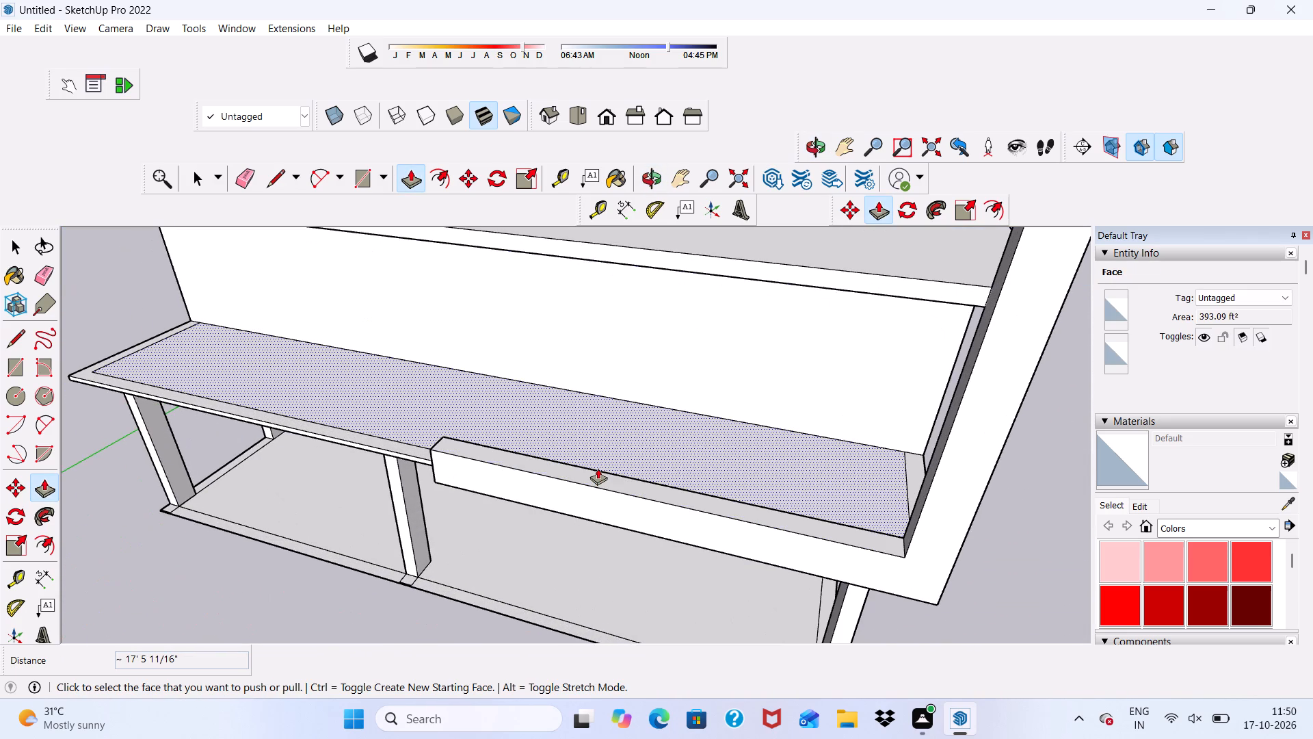
{"action": "left_click_drag", "start_coordinate": [596, 477], "coordinate": [597, 483]}
Push/Pull the vertical fin's inner side face outward about 5 13/16" to narrow the fin.
{"action": "scroll", "coordinate": [602, 504], "scroll_direction": "down", "scroll_amount": 1}
{"action": "middle_click_drag", "start_coordinate": [608, 504], "coordinate": [619, 415]}
{"action": "scroll", "coordinate": [620, 413], "scroll_direction": "down", "scroll_amount": 7}
{"action": "middle_click_drag", "start_coordinate": [630, 465], "coordinate": [635, 467]}
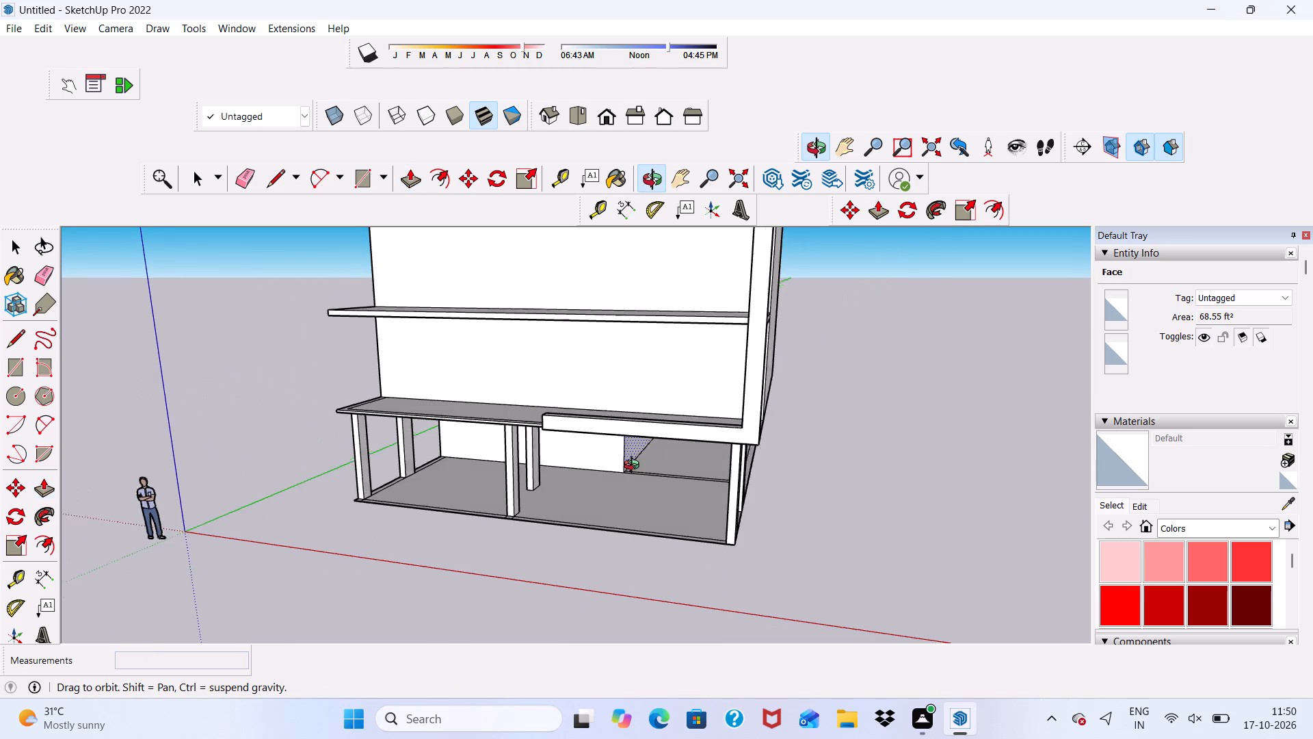
{"action": "middle_click_drag", "start_coordinate": [635, 467], "coordinate": [951, 518]}
{"action": "scroll", "coordinate": [800, 345], "scroll_direction": "up", "scroll_amount": 8}
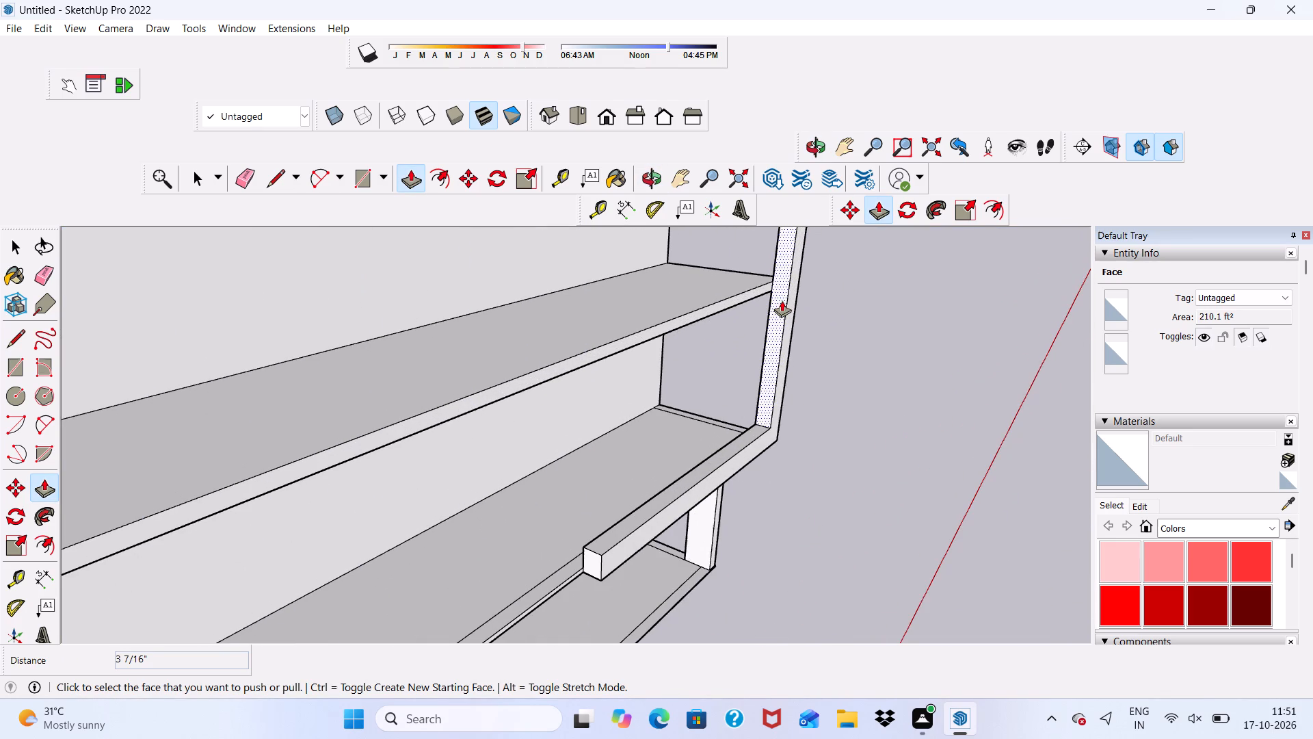
{"action": "left_click", "coordinate": [784, 300]}
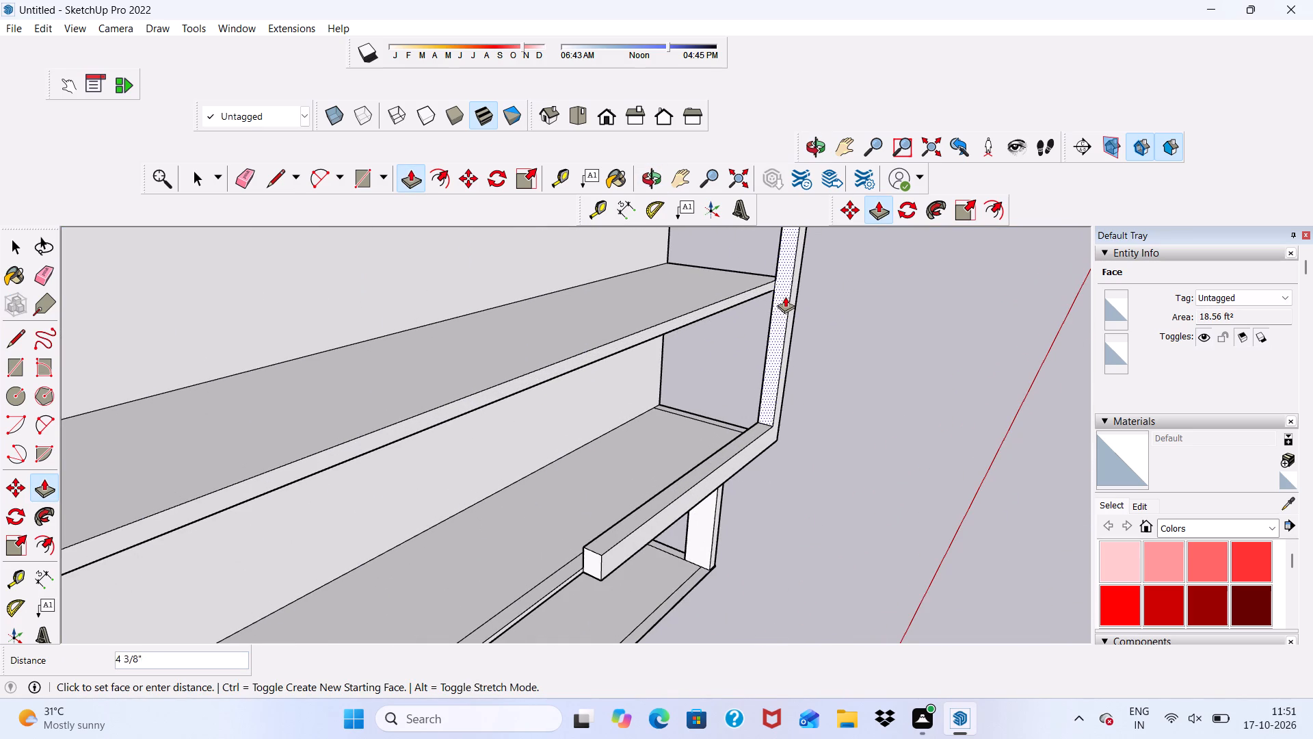
Push/Pull the vertical fin's inner side face back inward about 4" to widen the fin.
{"action": "scroll", "coordinate": [782, 319], "scroll_direction": "down", "scroll_amount": 4}
{"action": "scroll", "coordinate": [659, 511], "scroll_direction": "down", "scroll_amount": 1}
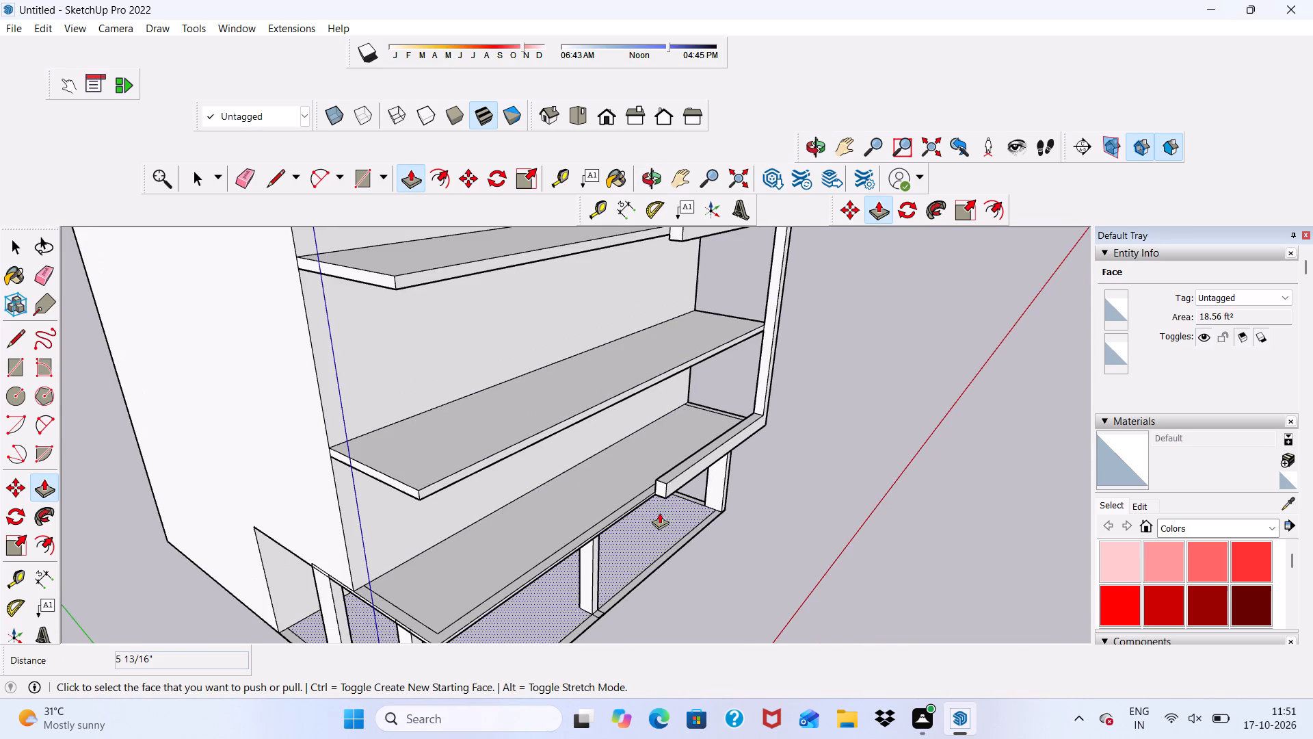
{"action": "middle_click_drag", "start_coordinate": [531, 402], "coordinate": [524, 411]}
{"action": "middle_click_drag", "start_coordinate": [563, 478], "coordinate": [183, 449]}
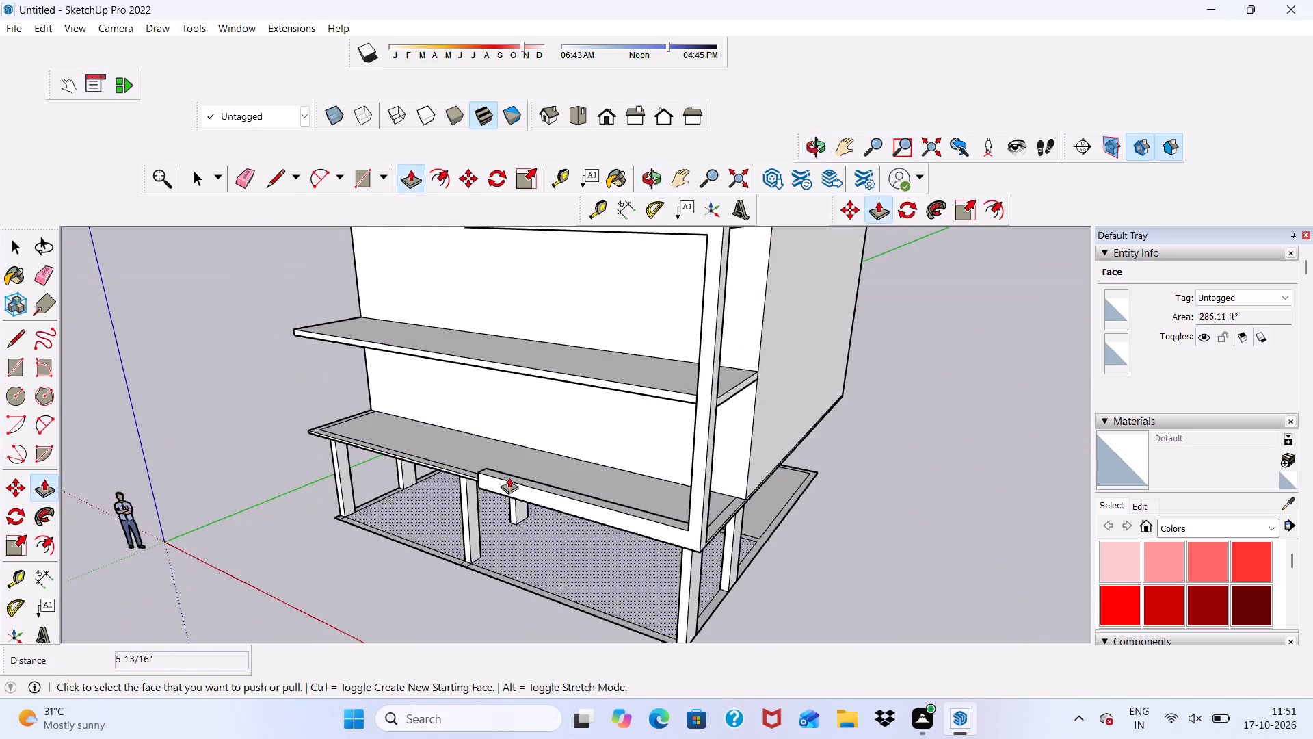
{"action": "middle_click_drag", "start_coordinate": [653, 503], "coordinate": [923, 495]}
{"action": "scroll", "coordinate": [871, 376], "scroll_direction": "up", "scroll_amount": 5}
{"action": "scroll", "coordinate": [814, 417], "scroll_direction": "up", "scroll_amount": 4}
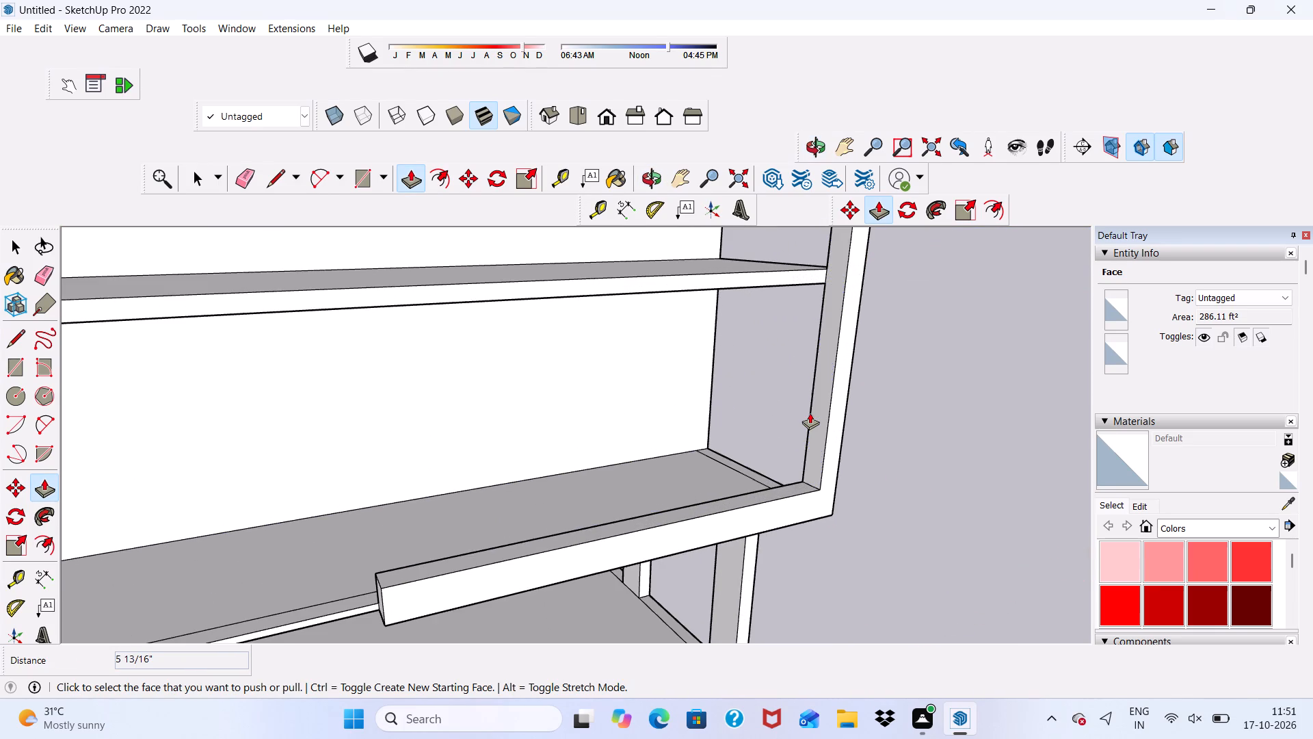
{"action": "left_click_drag", "start_coordinate": [815, 426], "coordinate": [809, 428]}
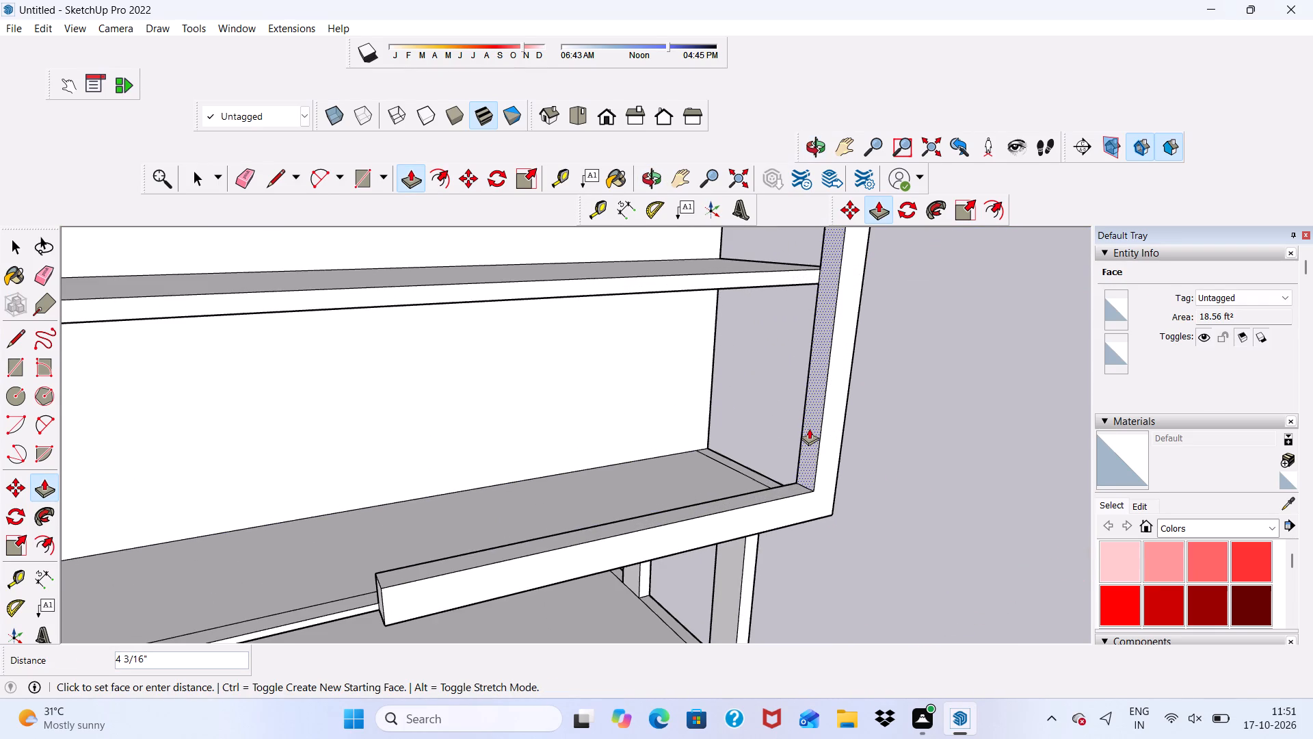
{"action": "scroll", "coordinate": [875, 447], "scroll_direction": "down", "scroll_amount": 9}
{"action": "key", "text": "space"}
Draw a rectangle about 1' 7" by 1' on the fin's inner side face, level with the middle projecting slab.
{"action": "scroll", "coordinate": [875, 482], "scroll_direction": "down", "scroll_amount": 2}
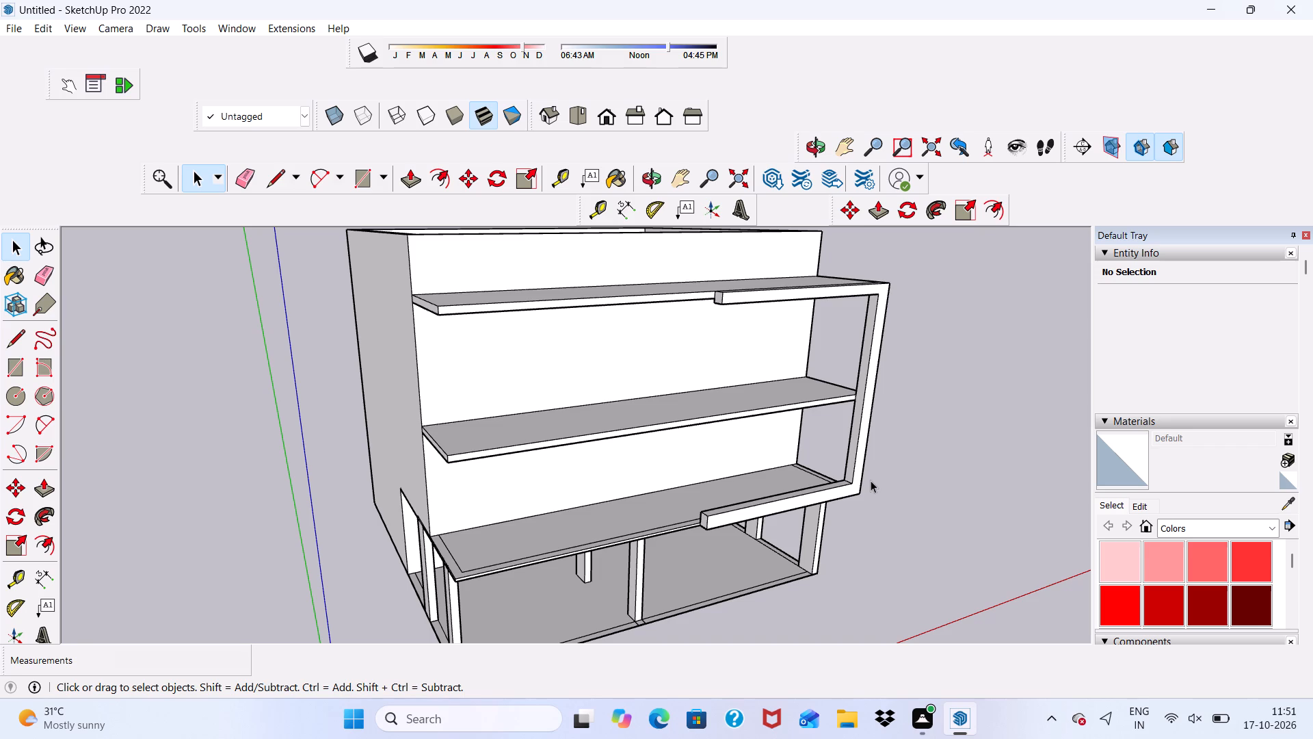
{"action": "scroll", "coordinate": [871, 480], "scroll_direction": "up", "scroll_amount": 2}
{"action": "scroll", "coordinate": [871, 480], "scroll_direction": "down", "scroll_amount": 5}
{"action": "middle_click_drag", "start_coordinate": [868, 498], "coordinate": [762, 423]}
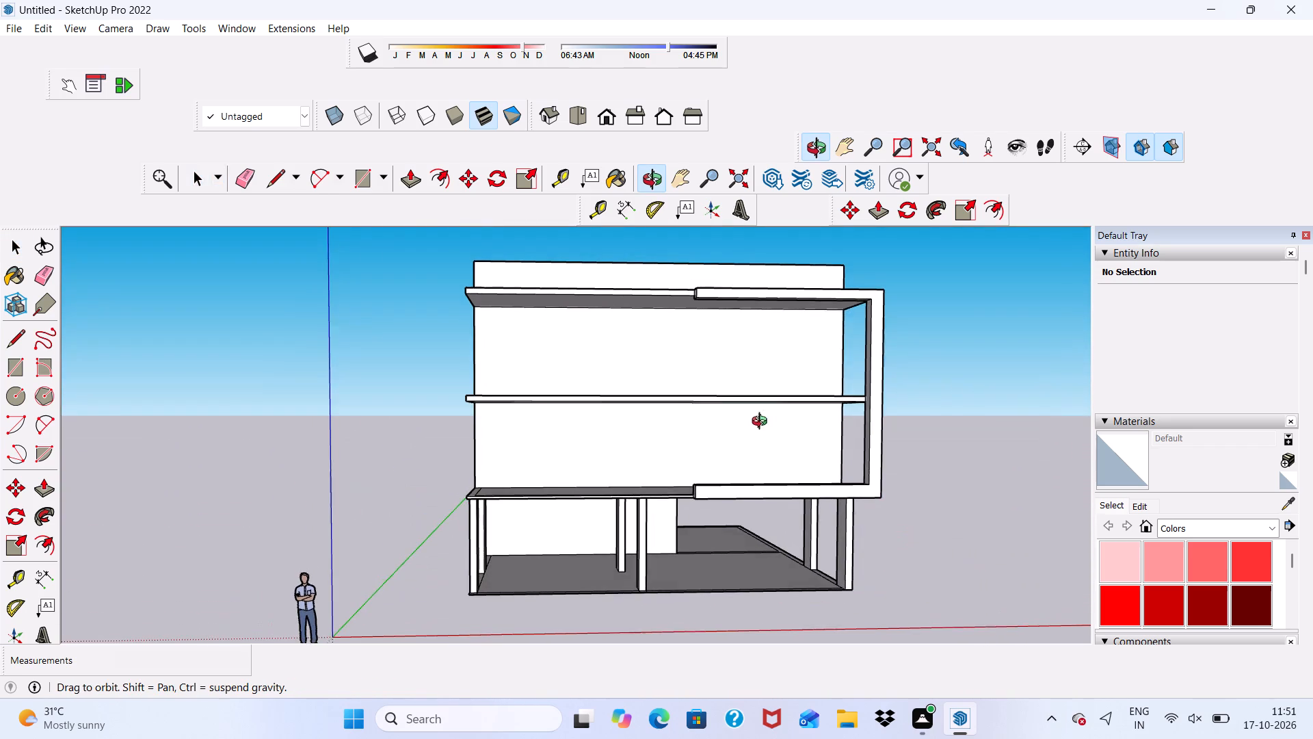
{"action": "middle_click_drag", "start_coordinate": [762, 423], "coordinate": [761, 423]}
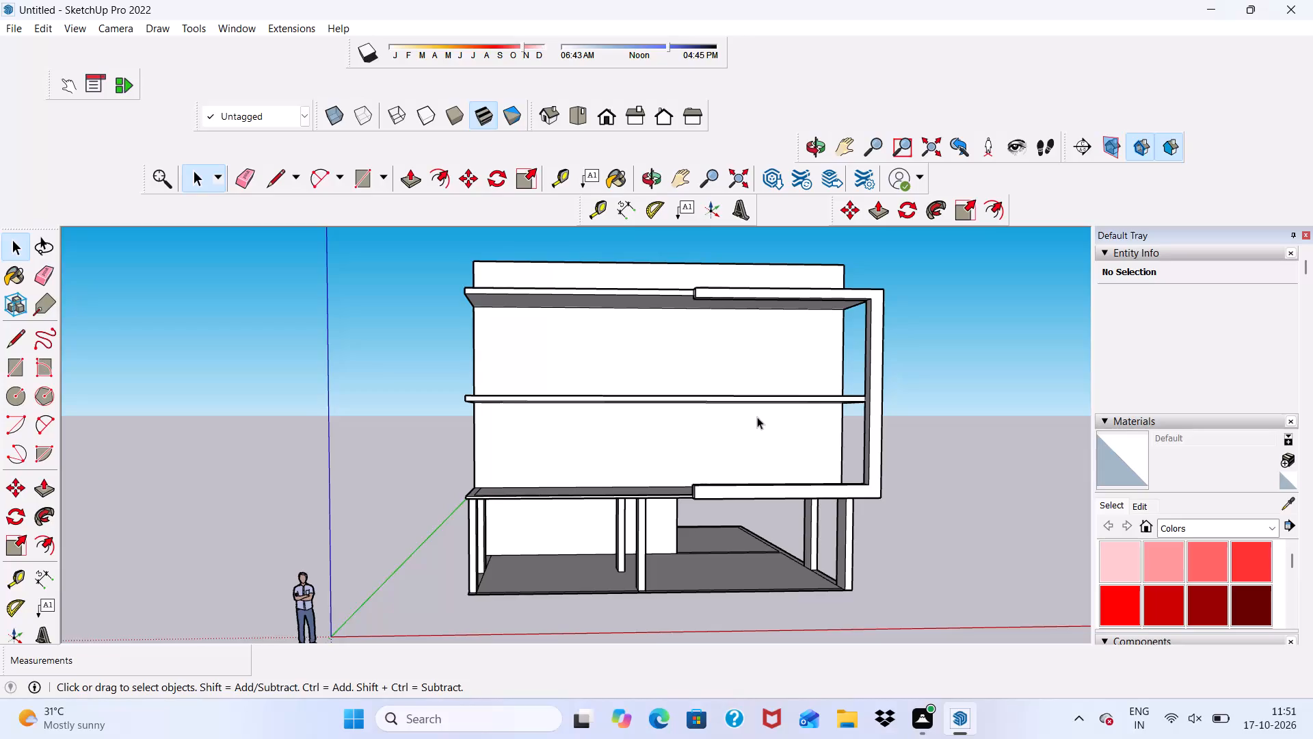
{"action": "scroll", "coordinate": [745, 384], "scroll_direction": "up", "scroll_amount": 4}
{"action": "scroll", "coordinate": [739, 387], "scroll_direction": "down", "scroll_amount": 4}
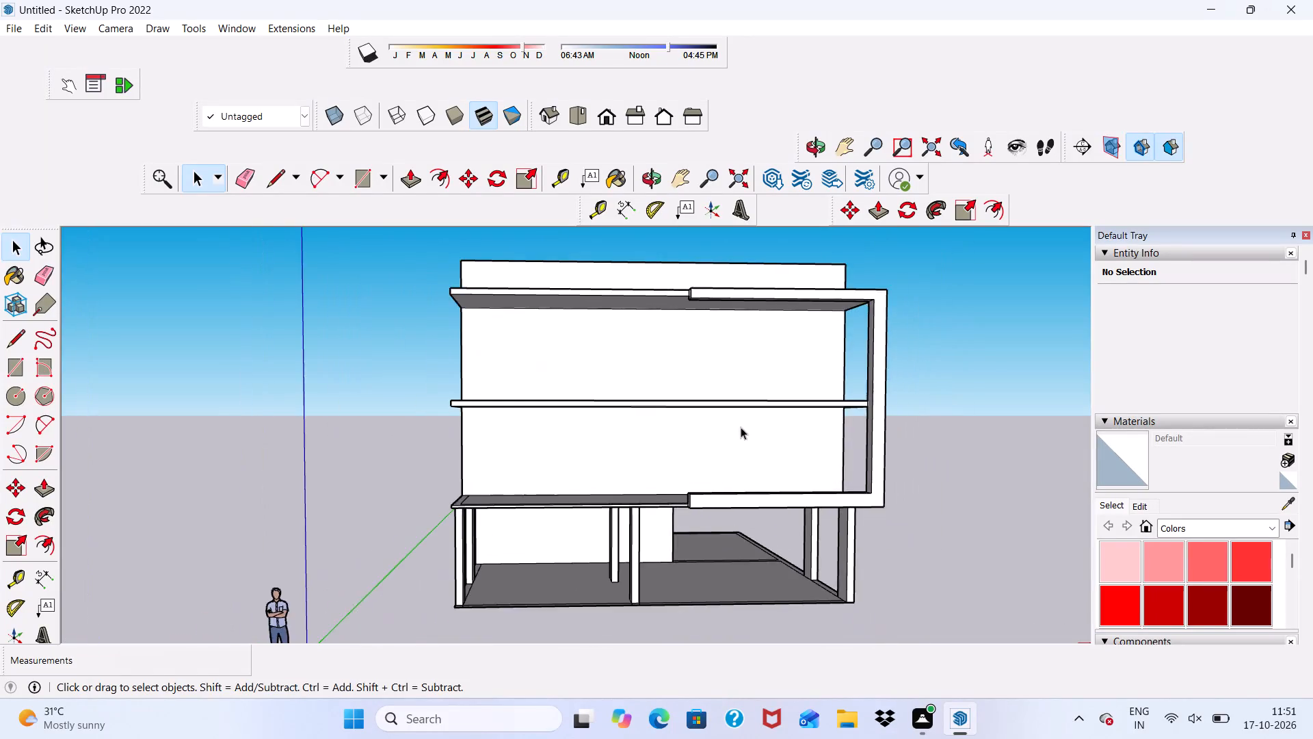
{"action": "middle_click_drag", "start_coordinate": [741, 428], "coordinate": [714, 449]}
{"action": "scroll", "coordinate": [866, 397], "scroll_direction": "up", "scroll_amount": 4}
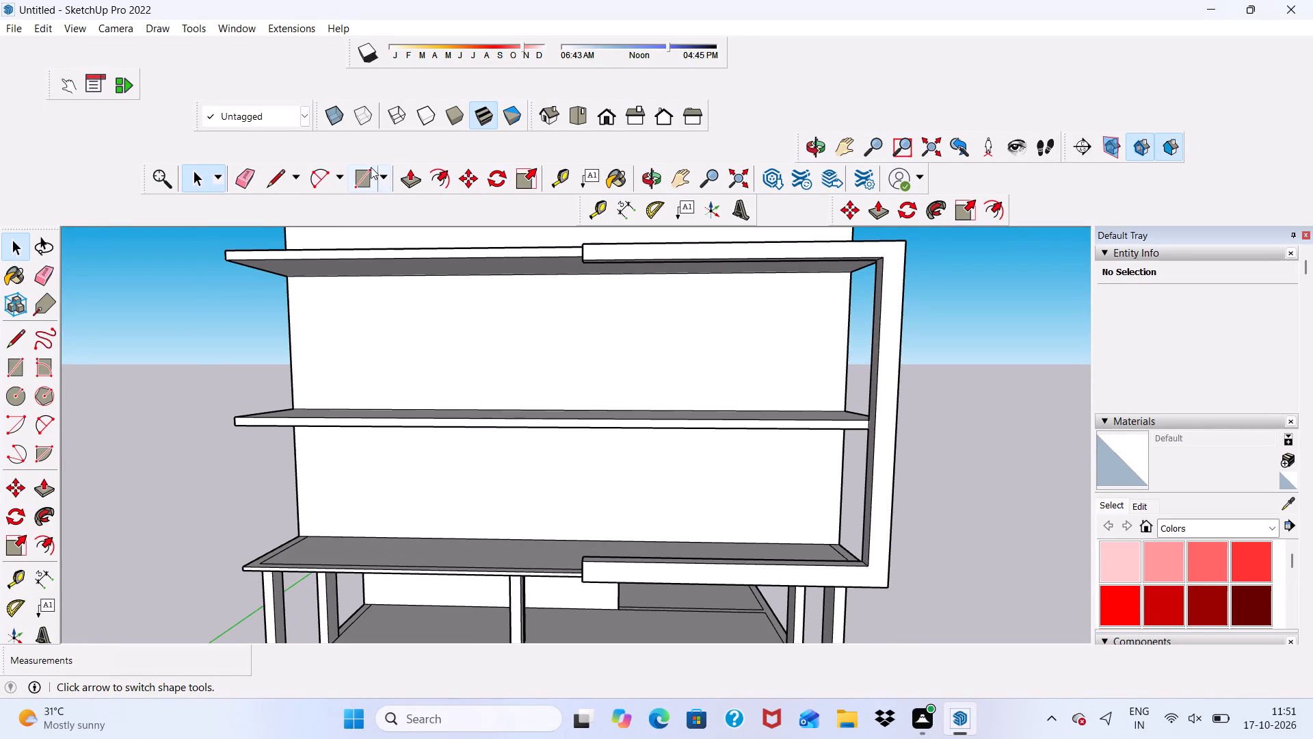
{"action": "left_click", "coordinate": [364, 173]}
{"action": "middle_click_drag", "start_coordinate": [718, 516], "coordinate": [884, 553]}
{"action": "scroll", "coordinate": [718, 516], "scroll_direction": "down", "scroll_amount": 1}
{"action": "scroll", "coordinate": [827, 413], "scroll_direction": "up", "scroll_amount": 12}
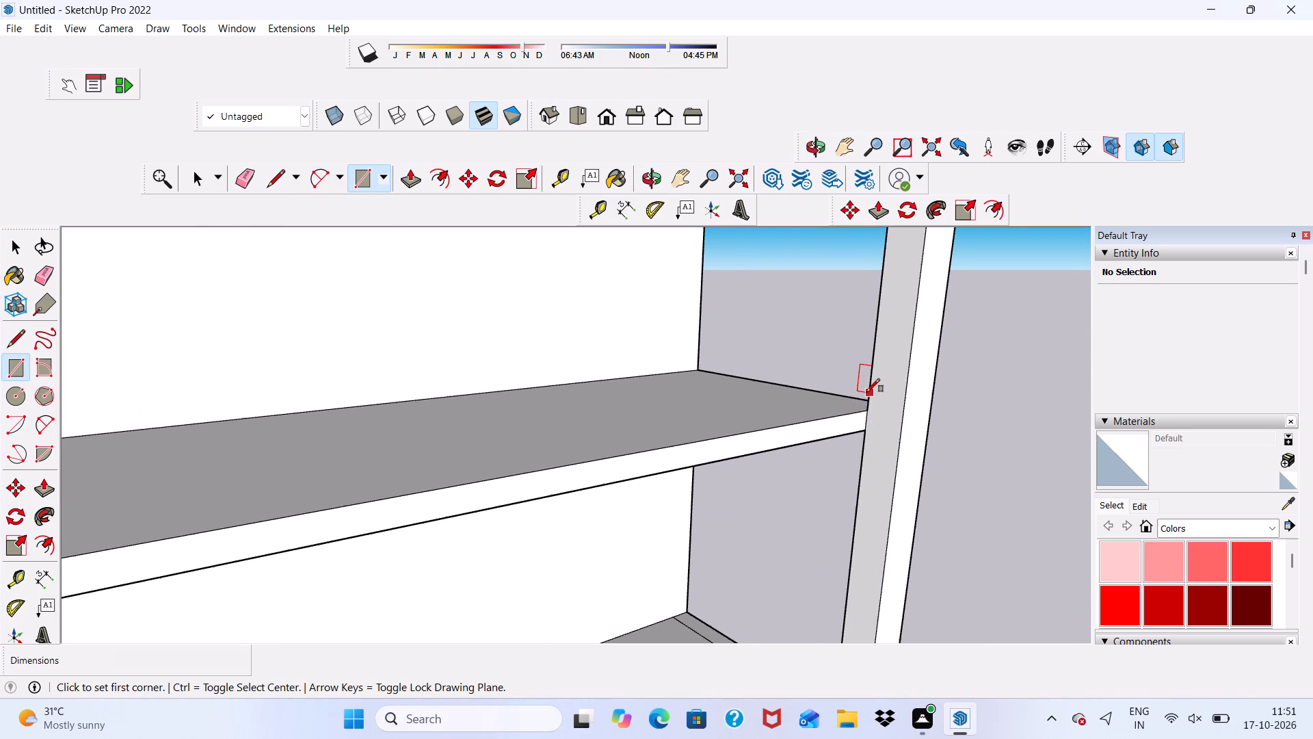
{"action": "left_click", "coordinate": [869, 396]}
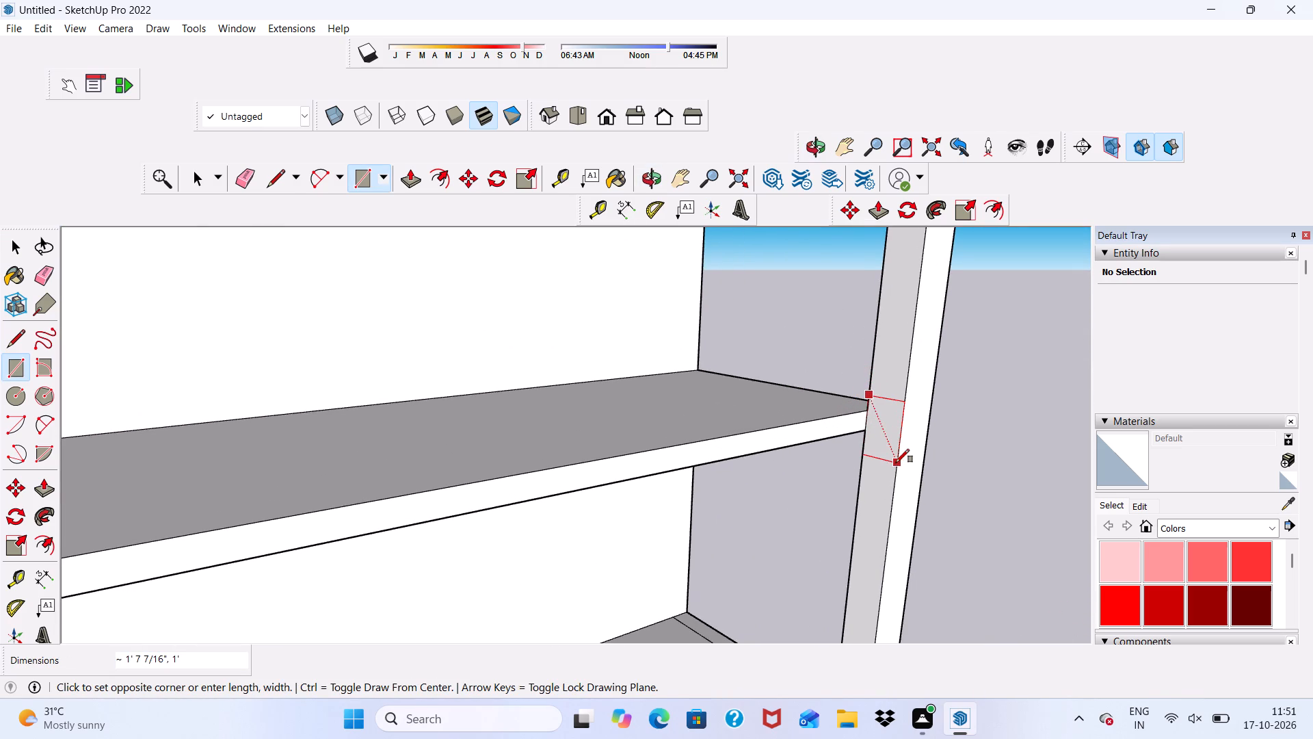
{"action": "left_click", "coordinate": [896, 463]}
Push/Pull the mid-height rectangle about 17' 7" along the middle slab to line up with the ends of the other bars.
{"action": "left_click", "coordinate": [410, 177]}
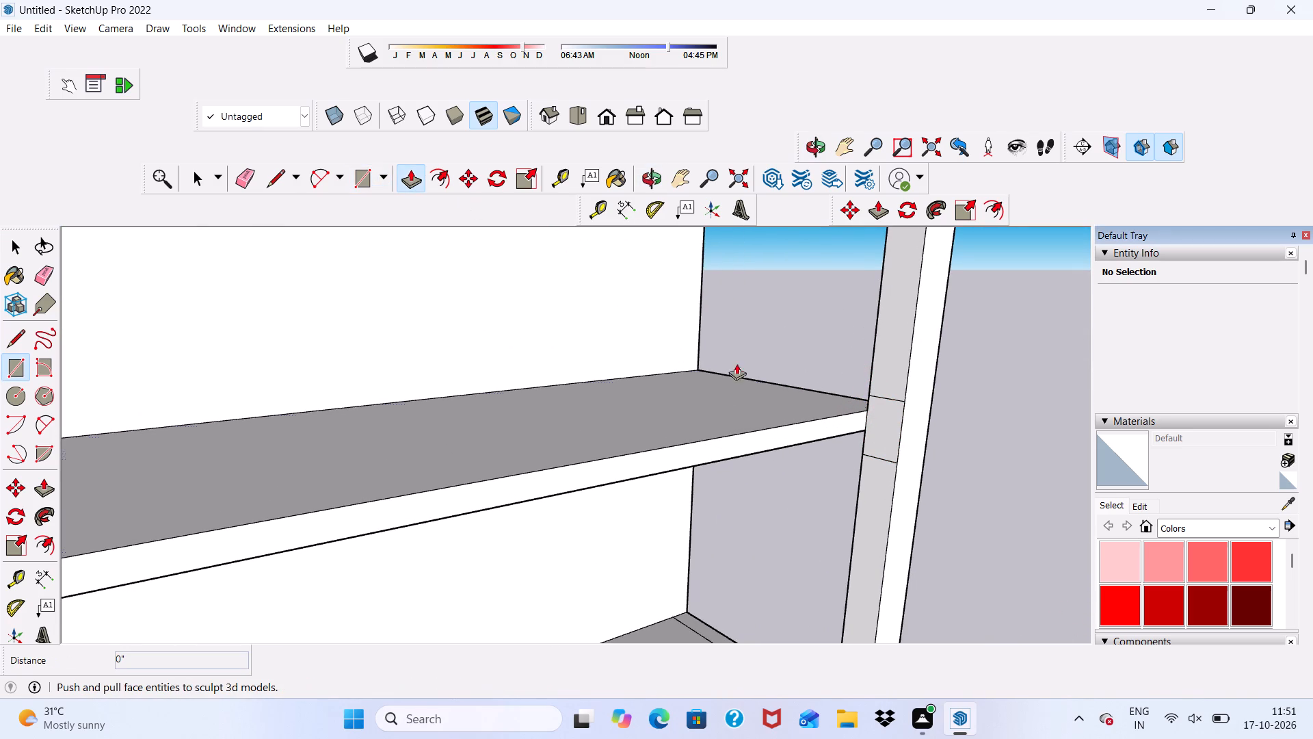
{"action": "left_click", "coordinate": [889, 417]}
{"action": "scroll", "coordinate": [618, 489], "scroll_direction": "down", "scroll_amount": 9}
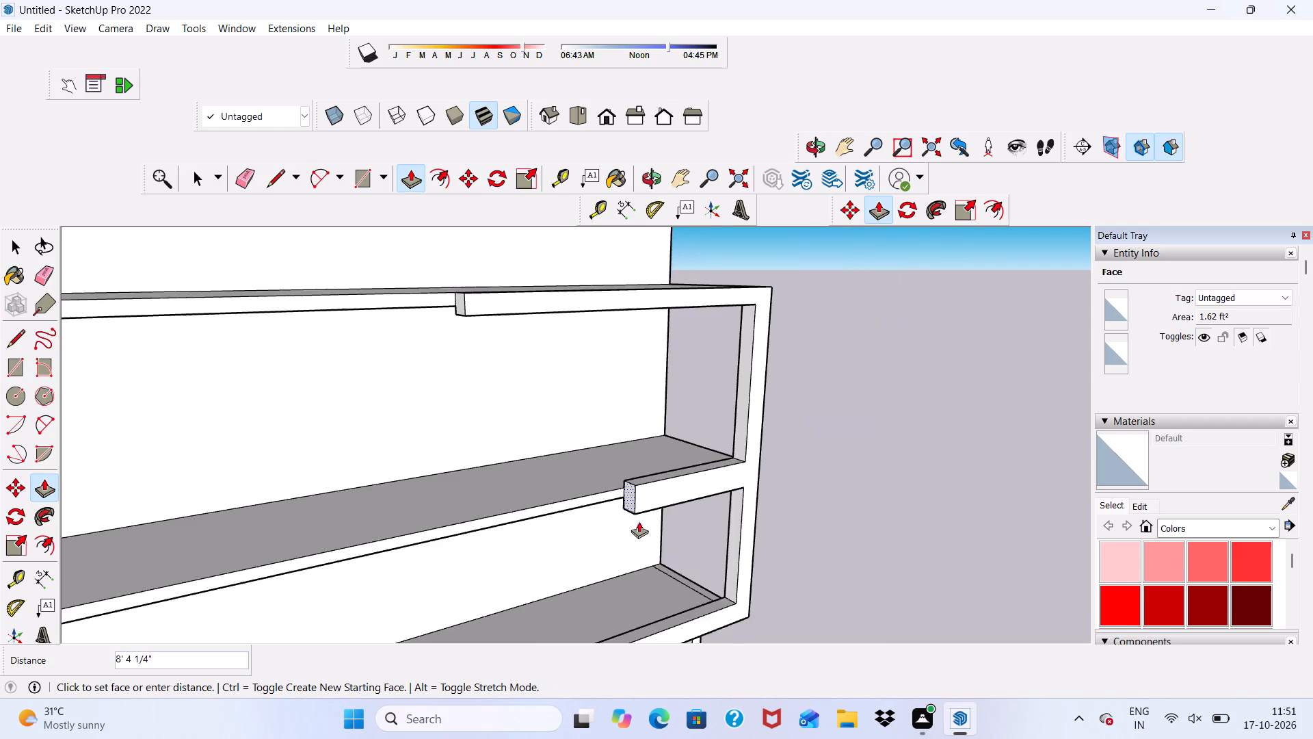
{"action": "scroll", "coordinate": [639, 521], "scroll_direction": "down", "scroll_amount": 6}
{"action": "left_click", "coordinate": [507, 384]}
Push/Pull the E-shaped frame's front face outward by 6".
{"action": "scroll", "coordinate": [574, 476], "scroll_direction": "down", "scroll_amount": 3}
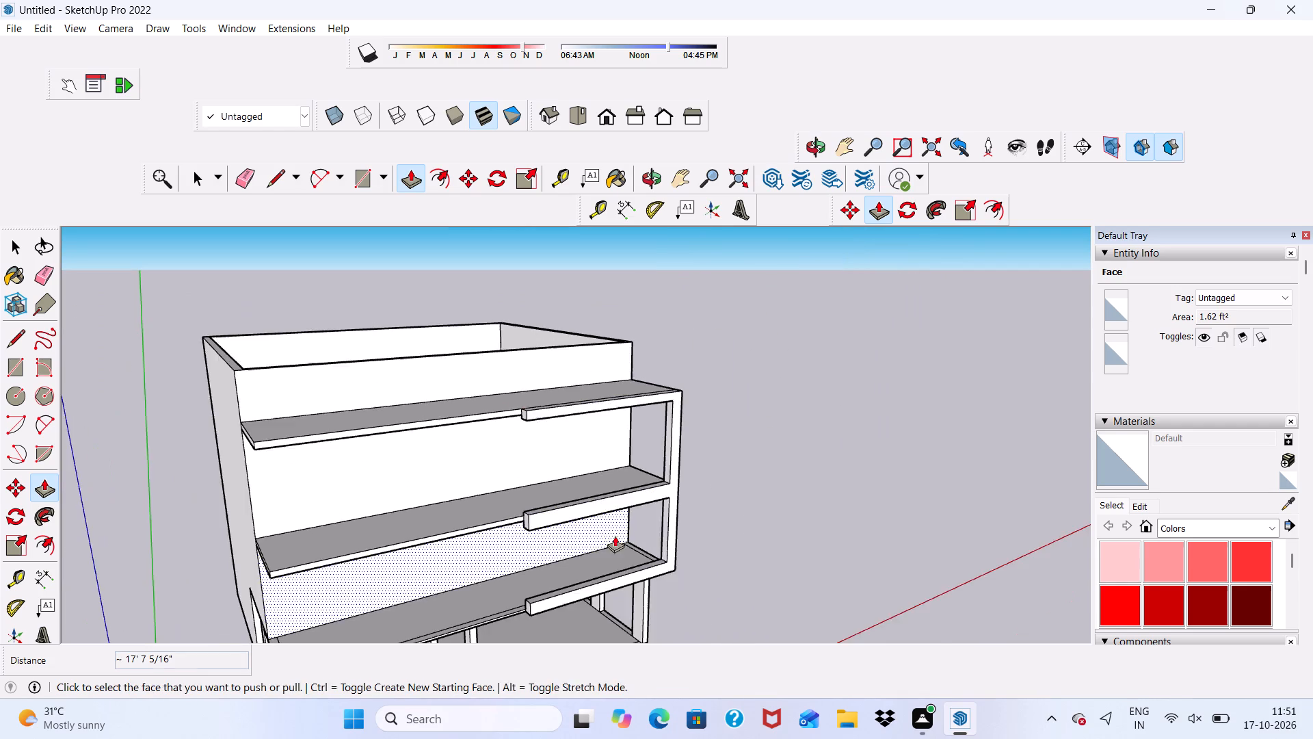
{"action": "middle_click_drag", "start_coordinate": [619, 537], "coordinate": [472, 459]}
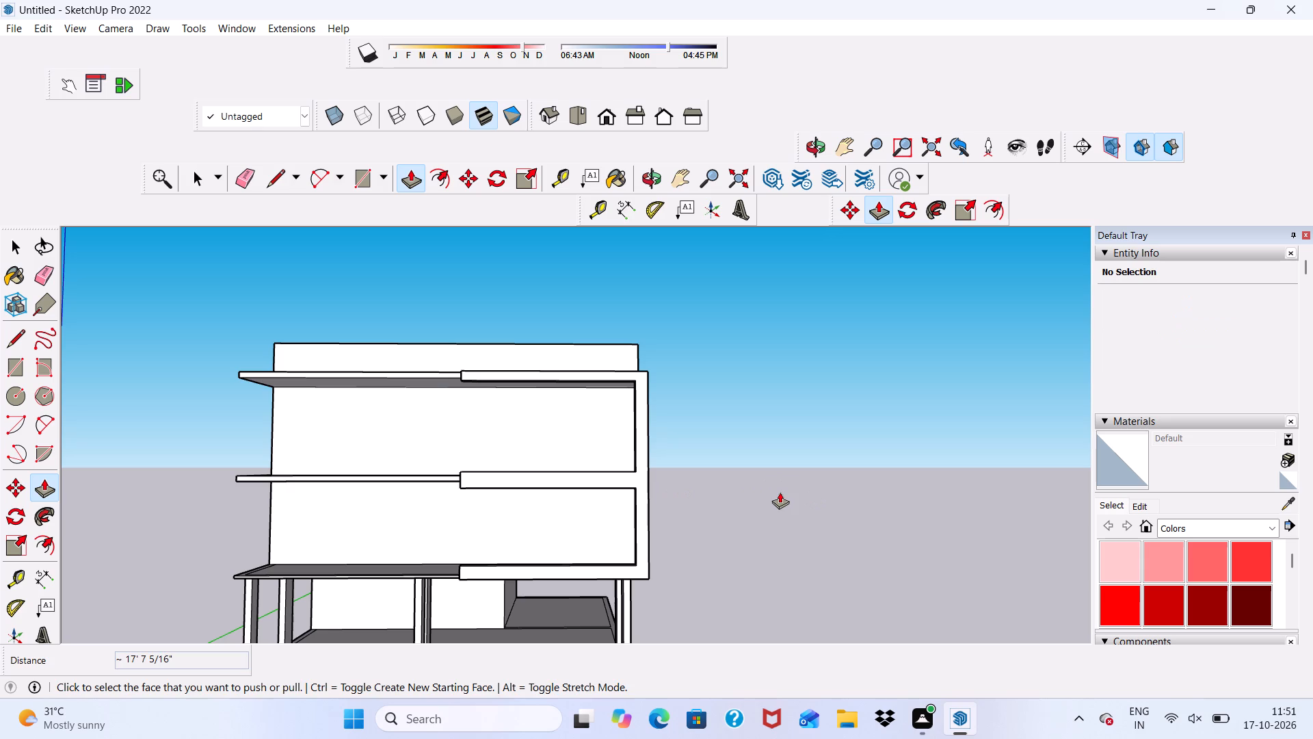
{"action": "key", "text": "space"}
{"action": "scroll", "coordinate": [717, 422], "scroll_direction": "up", "scroll_amount": 3}
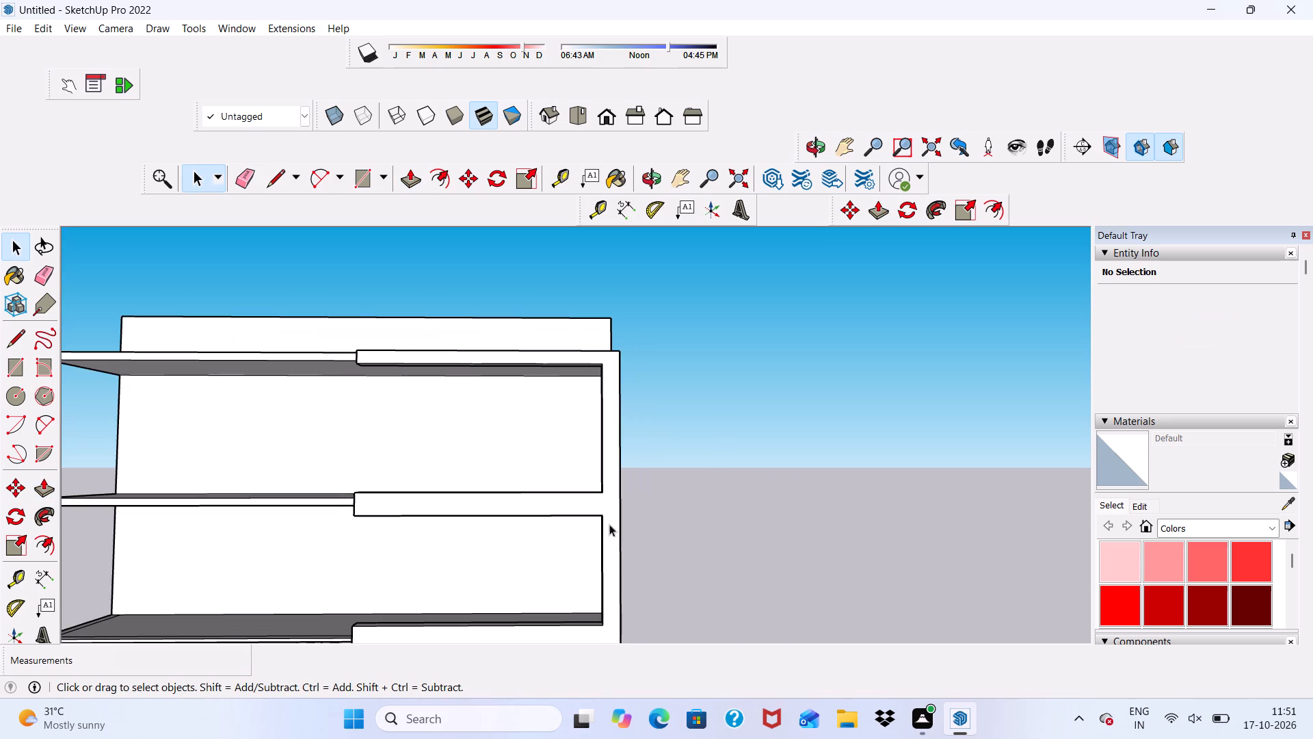
{"action": "scroll", "coordinate": [602, 513], "scroll_direction": "up", "scroll_amount": 4}
{"action": "left_click", "coordinate": [593, 495]}
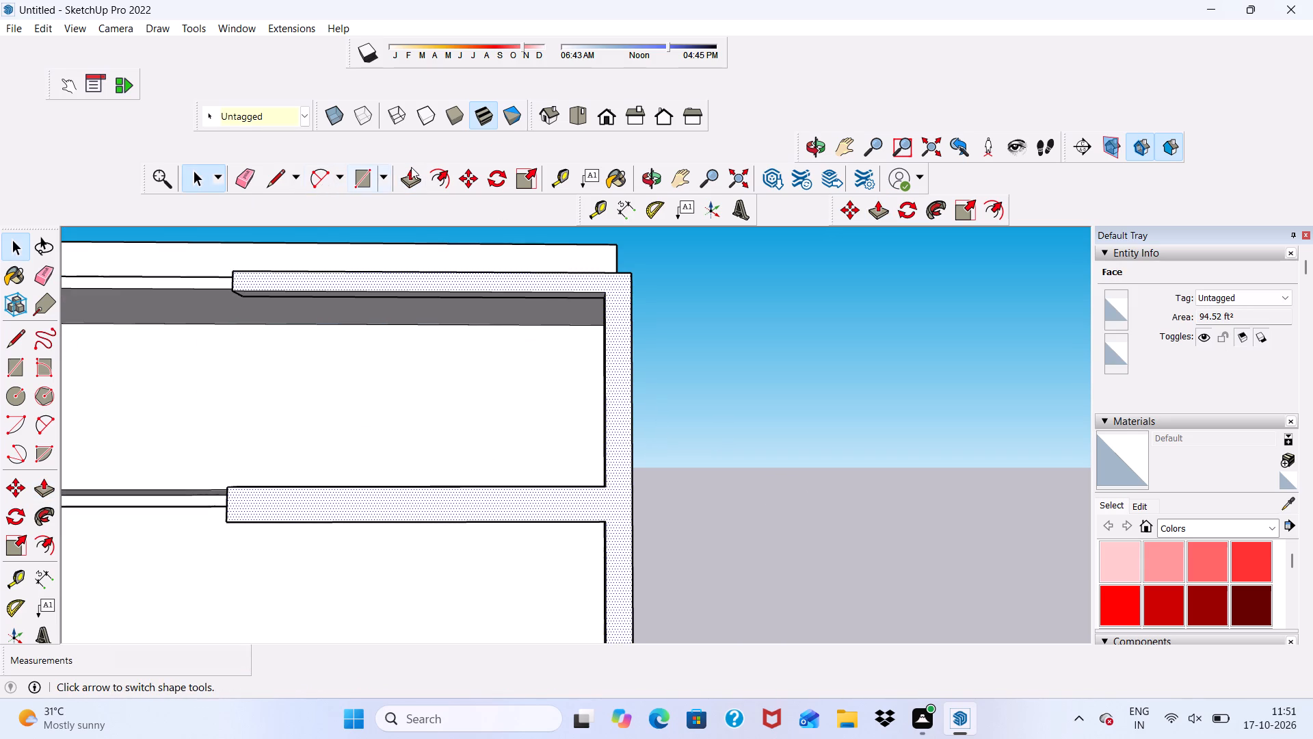
{"action": "left_click", "coordinate": [417, 176]}
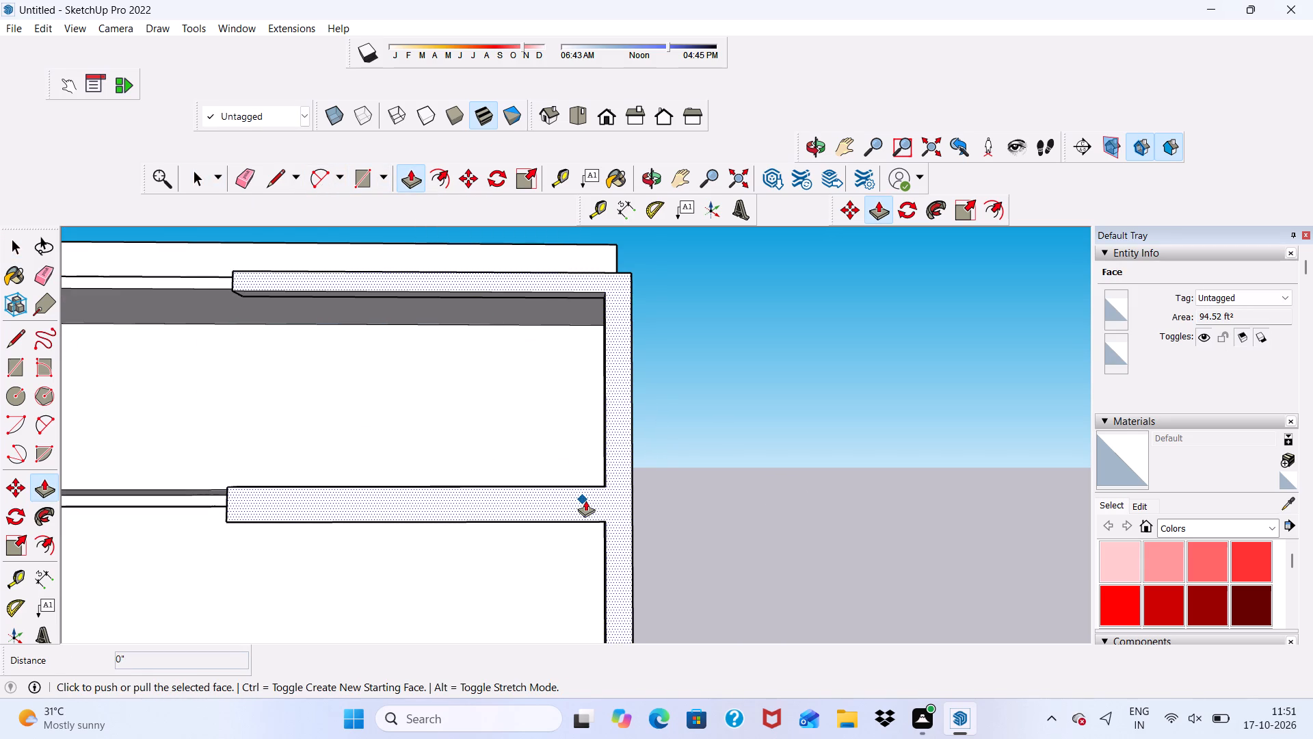
{"action": "left_click", "coordinate": [585, 500]}
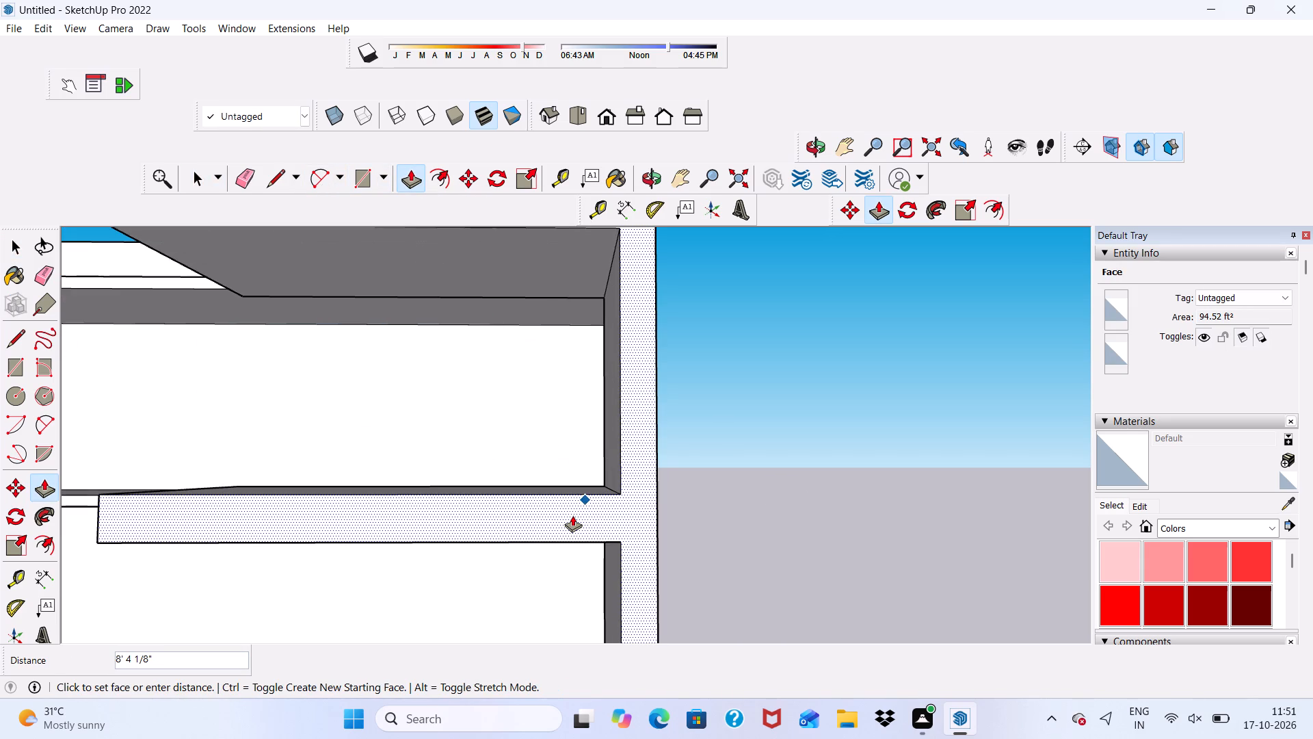
{"action": "key", "text": "6"}
{"action": "key", "text": "shift+quotedbl"}
{"action": "key", "text": "Return"}
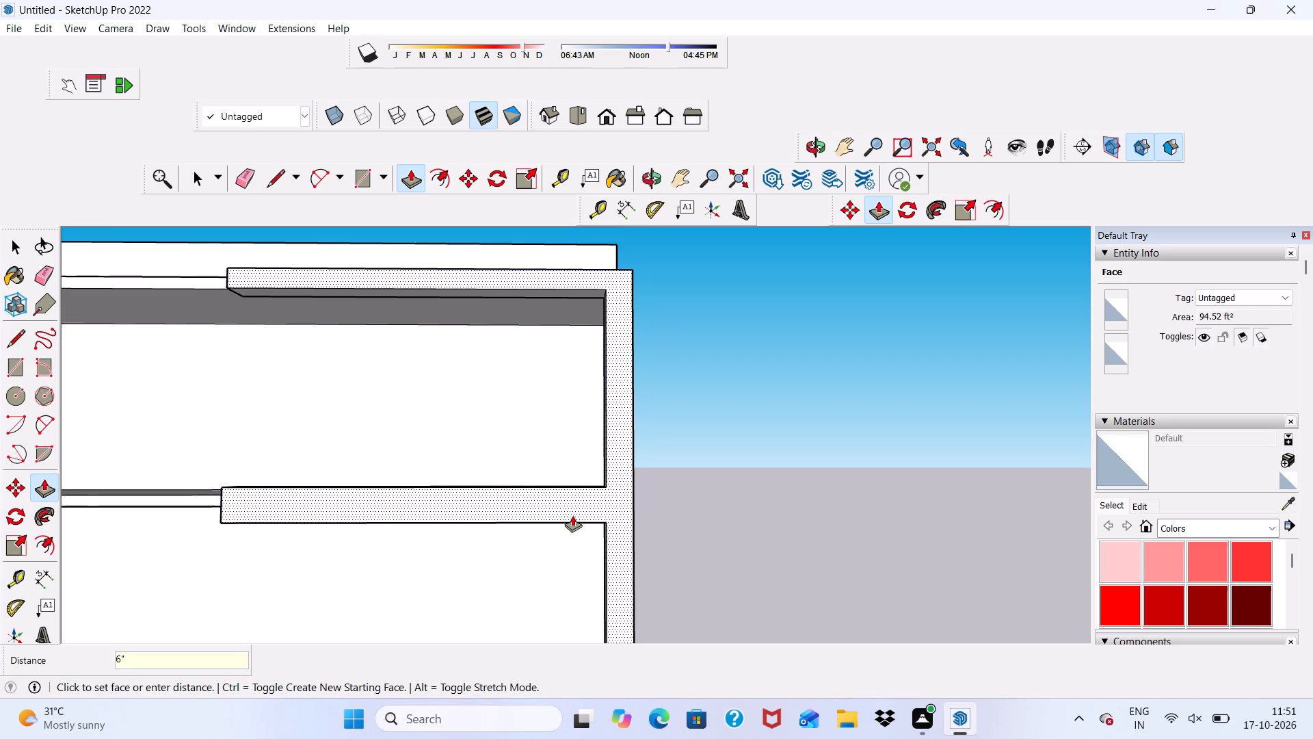
Examine the thickened E-shaped frame on the front facade from several angles.
{"action": "scroll", "coordinate": [635, 515], "scroll_direction": "down", "scroll_amount": 4}
{"action": "middle_click_drag", "start_coordinate": [744, 530], "coordinate": [527, 653]}
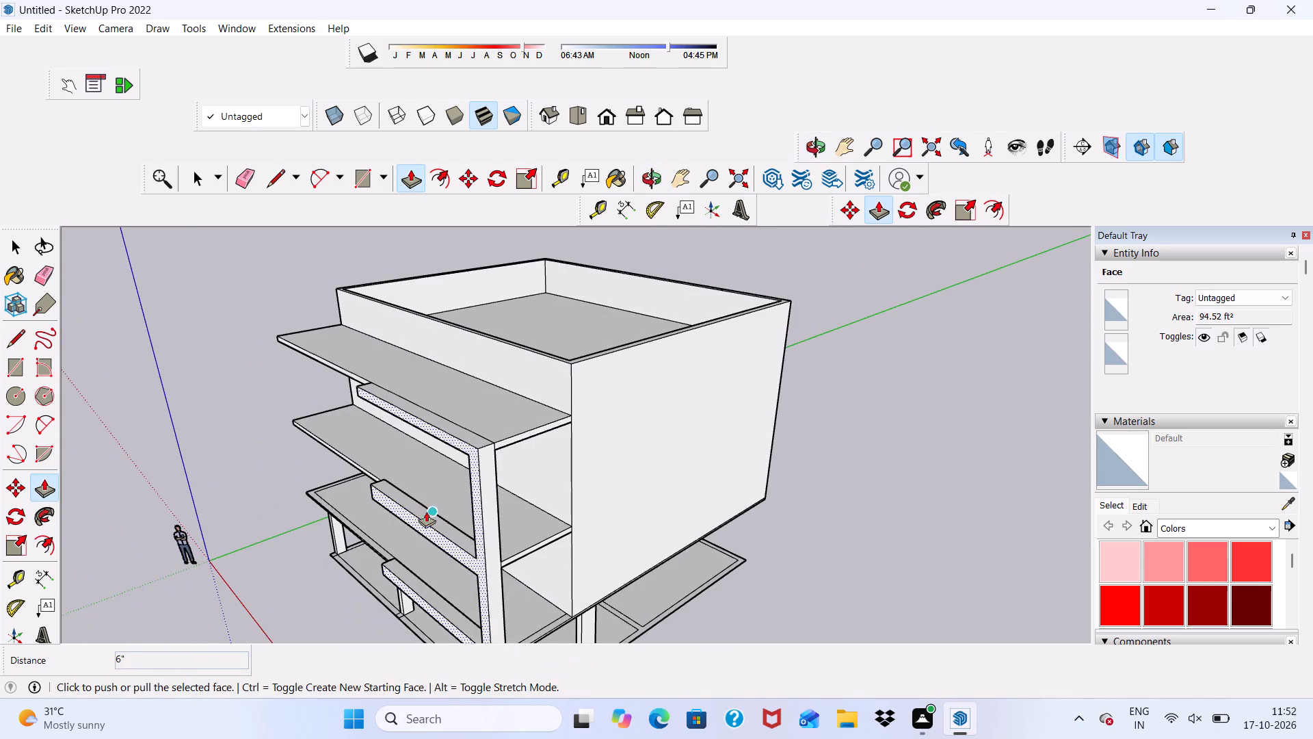
{"action": "scroll", "coordinate": [423, 511], "scroll_direction": "down", "scroll_amount": 5}
{"action": "middle_click_drag", "start_coordinate": [428, 489], "coordinate": [692, 406]}
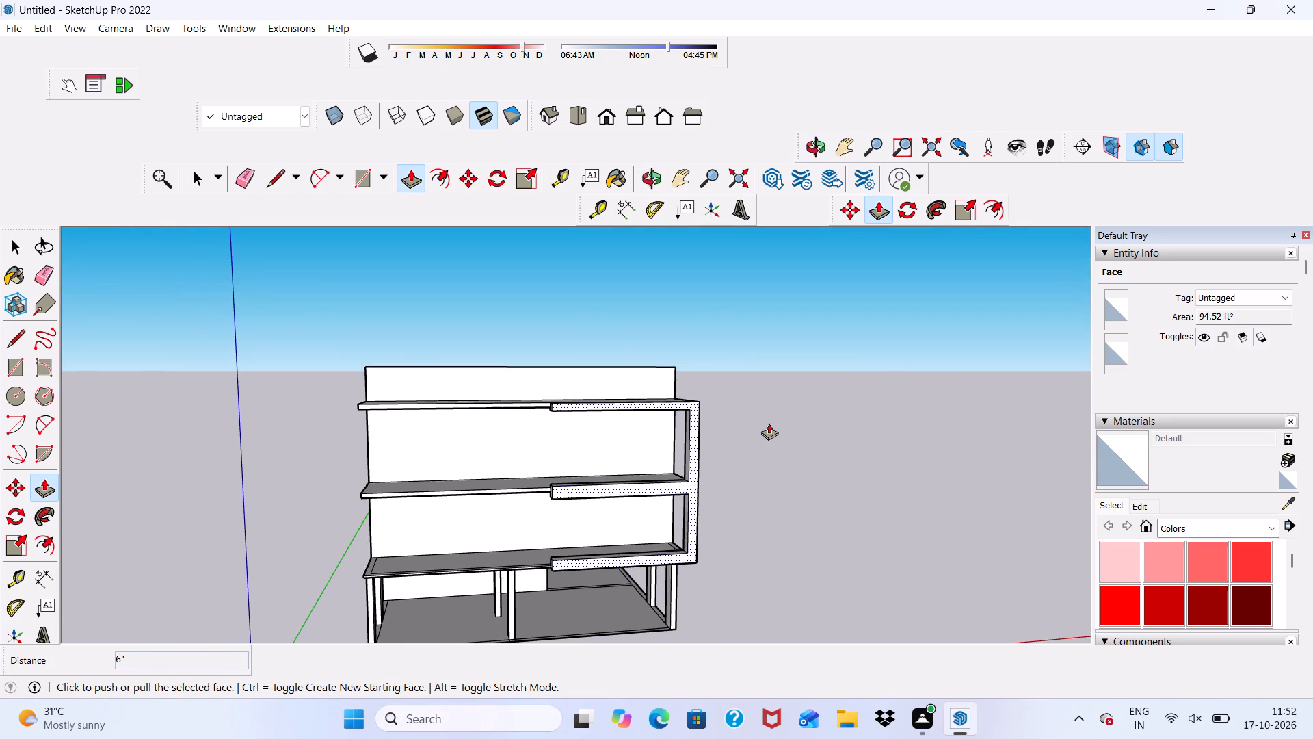
{"action": "key", "text": "space"}
{"action": "scroll", "coordinate": [769, 423], "scroll_direction": "up", "scroll_amount": 6}
{"action": "scroll", "coordinate": [639, 359], "scroll_direction": "down", "scroll_amount": 2}
{"action": "left_click", "coordinate": [745, 367]}
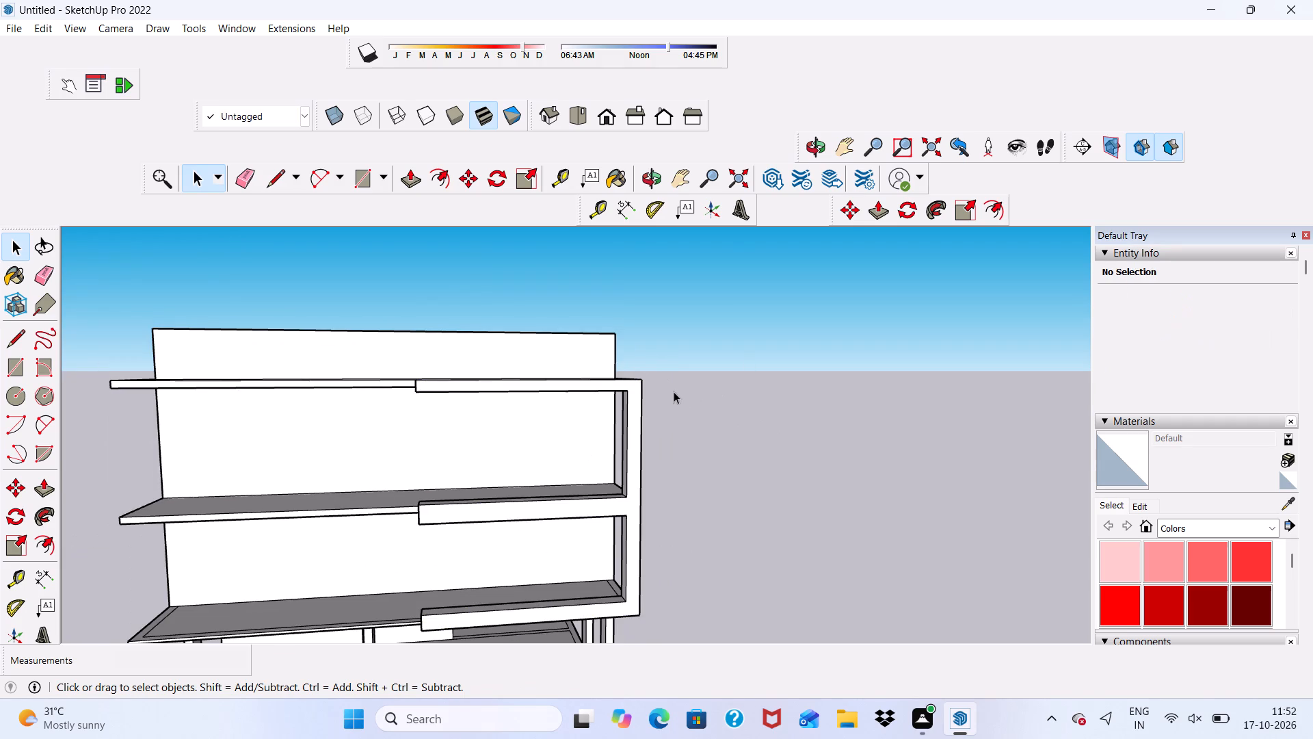
{"action": "scroll", "coordinate": [674, 391], "scroll_direction": "up", "scroll_amount": 5}
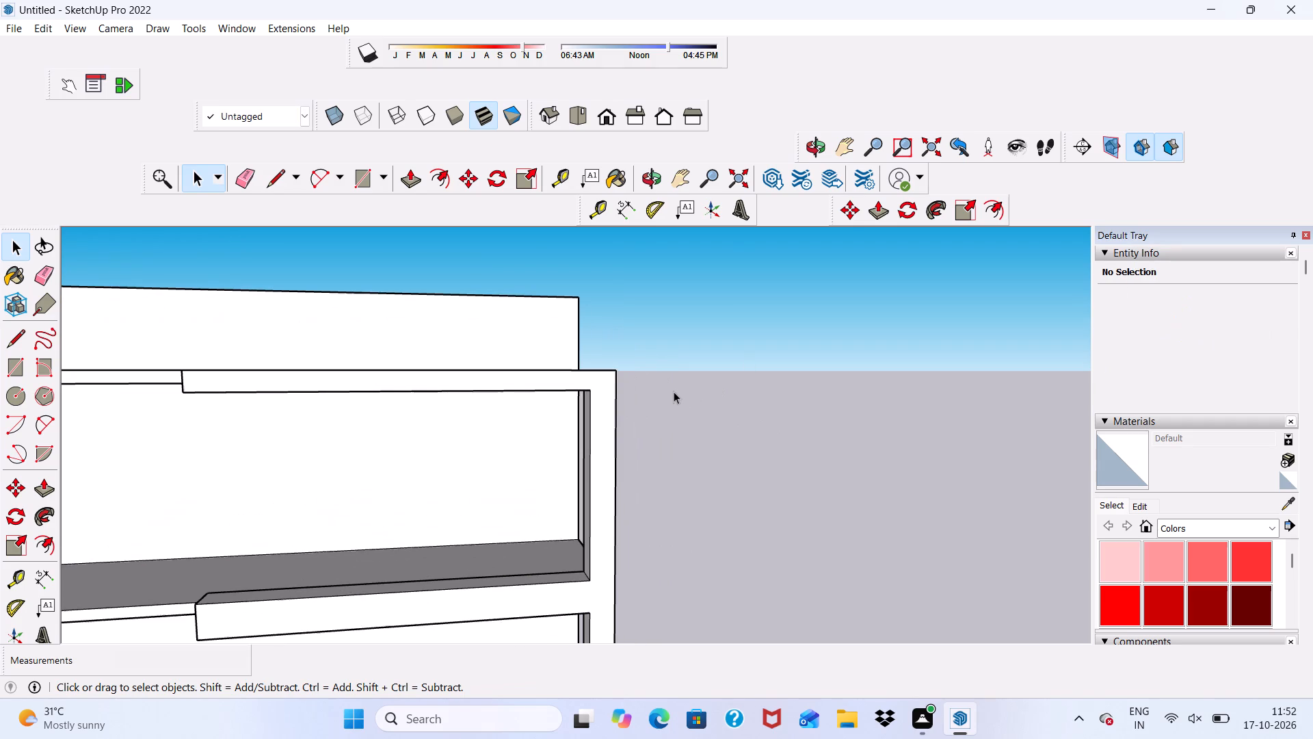
{"action": "scroll", "coordinate": [674, 391], "scroll_direction": "up", "scroll_amount": 6}
{"action": "scroll", "coordinate": [674, 391], "scroll_direction": "down", "scroll_amount": 6}
{"action": "scroll", "coordinate": [747, 400], "scroll_direction": "down", "scroll_amount": 5}
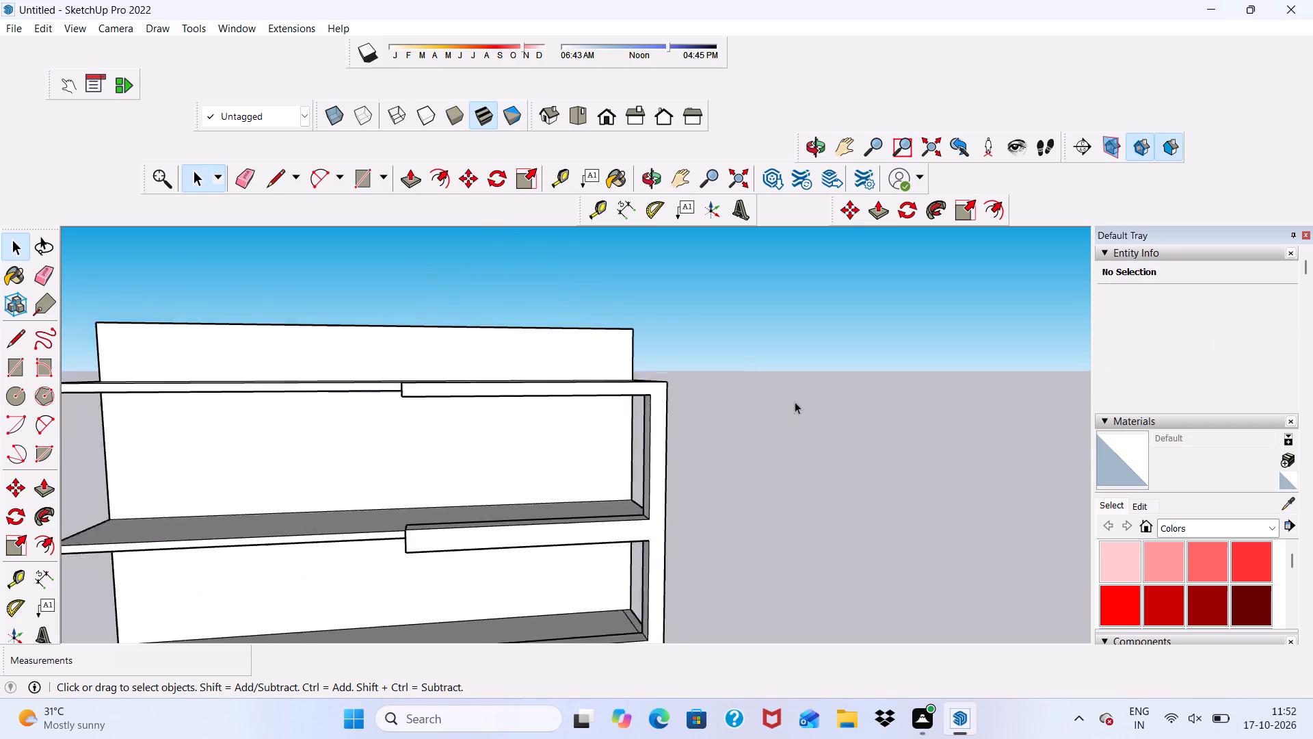
{"action": "scroll", "coordinate": [795, 402], "scroll_direction": "down", "scroll_amount": 3}
{"action": "middle_click_drag", "start_coordinate": [800, 415], "coordinate": [762, 518]}
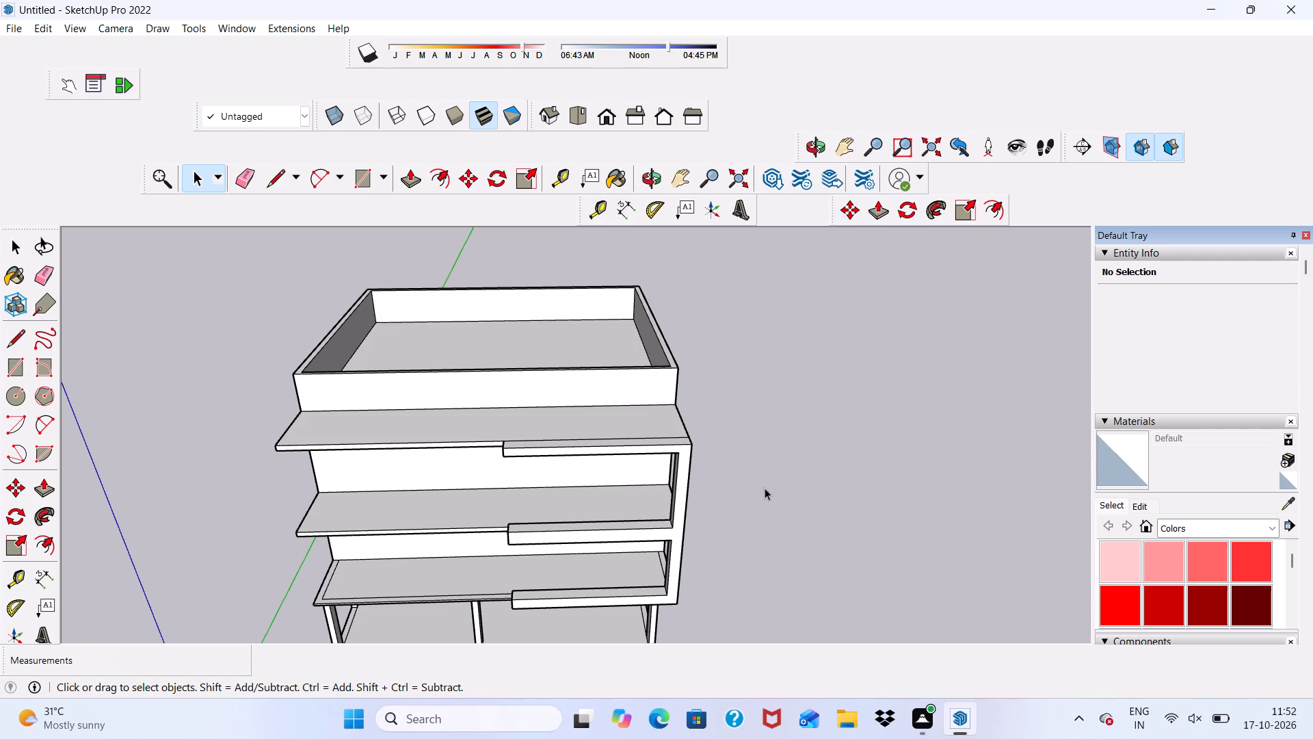
Draw a vertical rectangle about 9' 3" by 5' 8 1/2" between the top and middle bars, starting at the top bar's free end.
{"action": "middle_click_drag", "start_coordinate": [490, 500], "coordinate": [490, 346]}
{"action": "scroll", "coordinate": [490, 346], "scroll_direction": "up", "scroll_amount": 6}
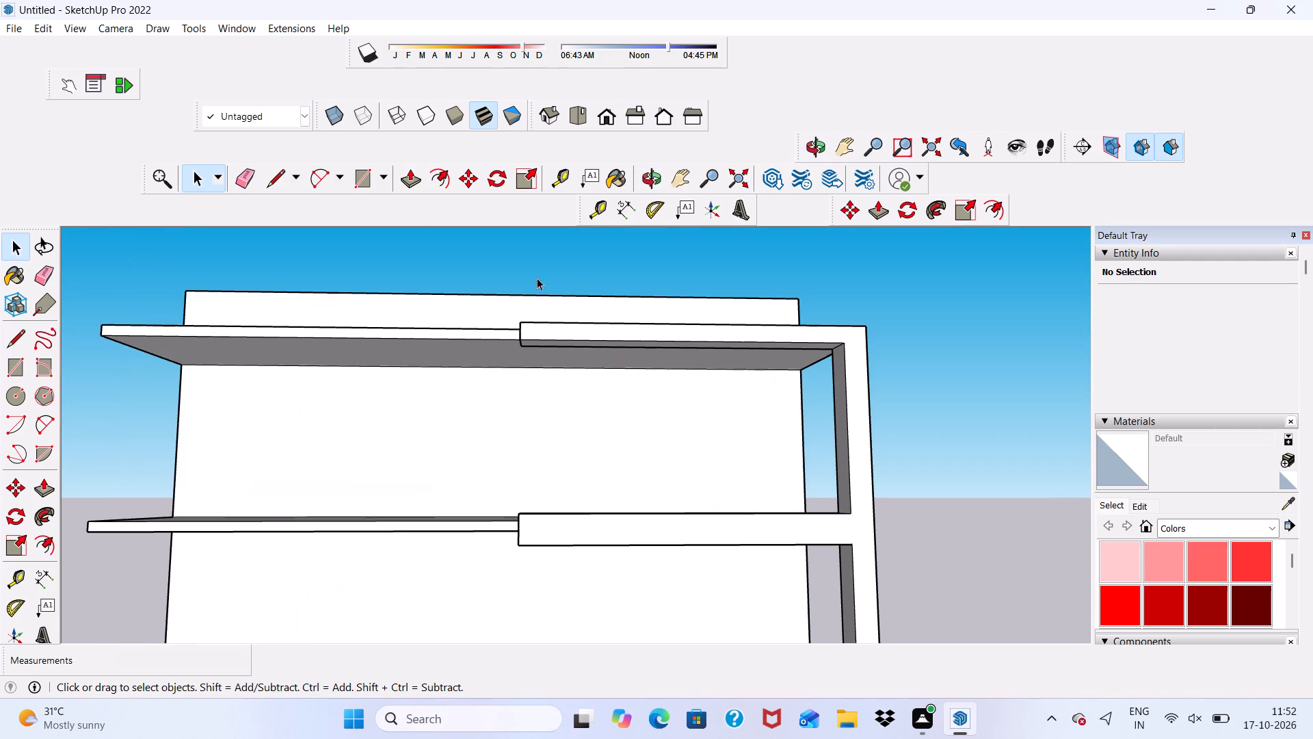
{"action": "left_click", "coordinate": [360, 180]}
{"action": "scroll", "coordinate": [624, 415], "scroll_direction": "up", "scroll_amount": 3}
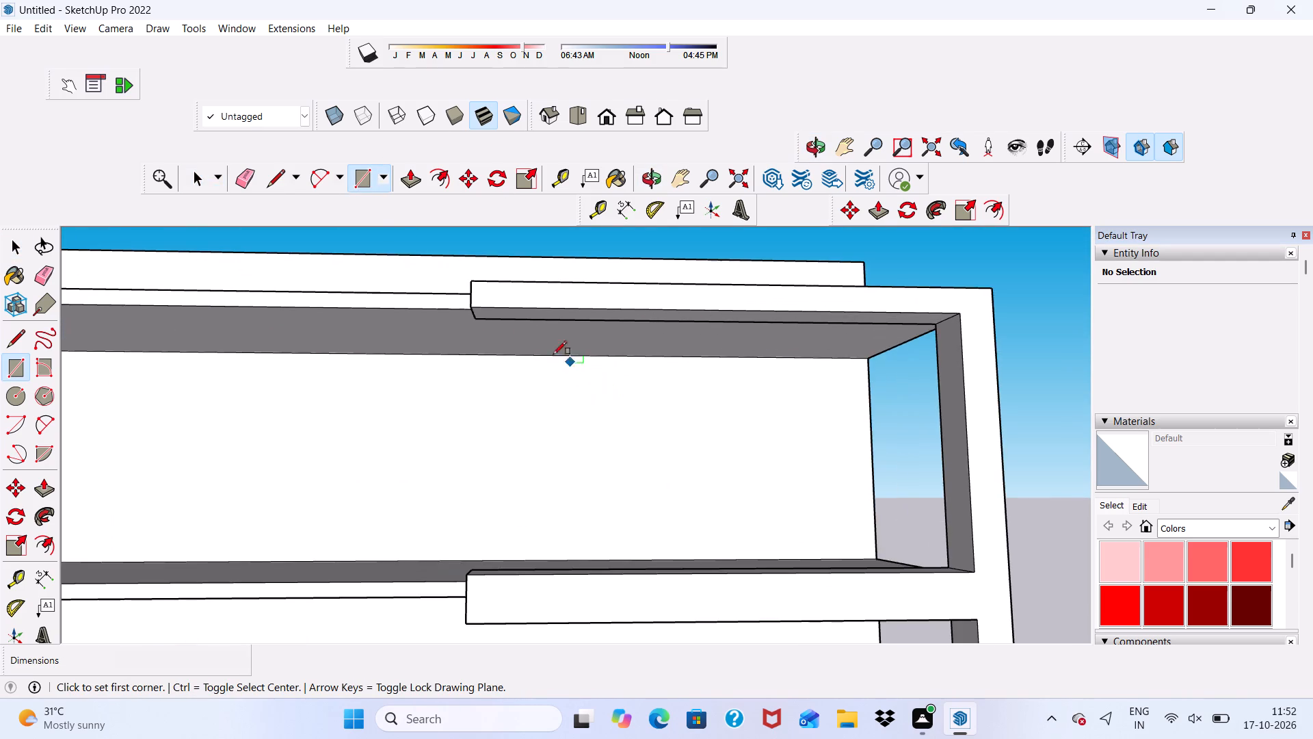
{"action": "scroll", "coordinate": [483, 322], "scroll_direction": "up", "scroll_amount": 7}
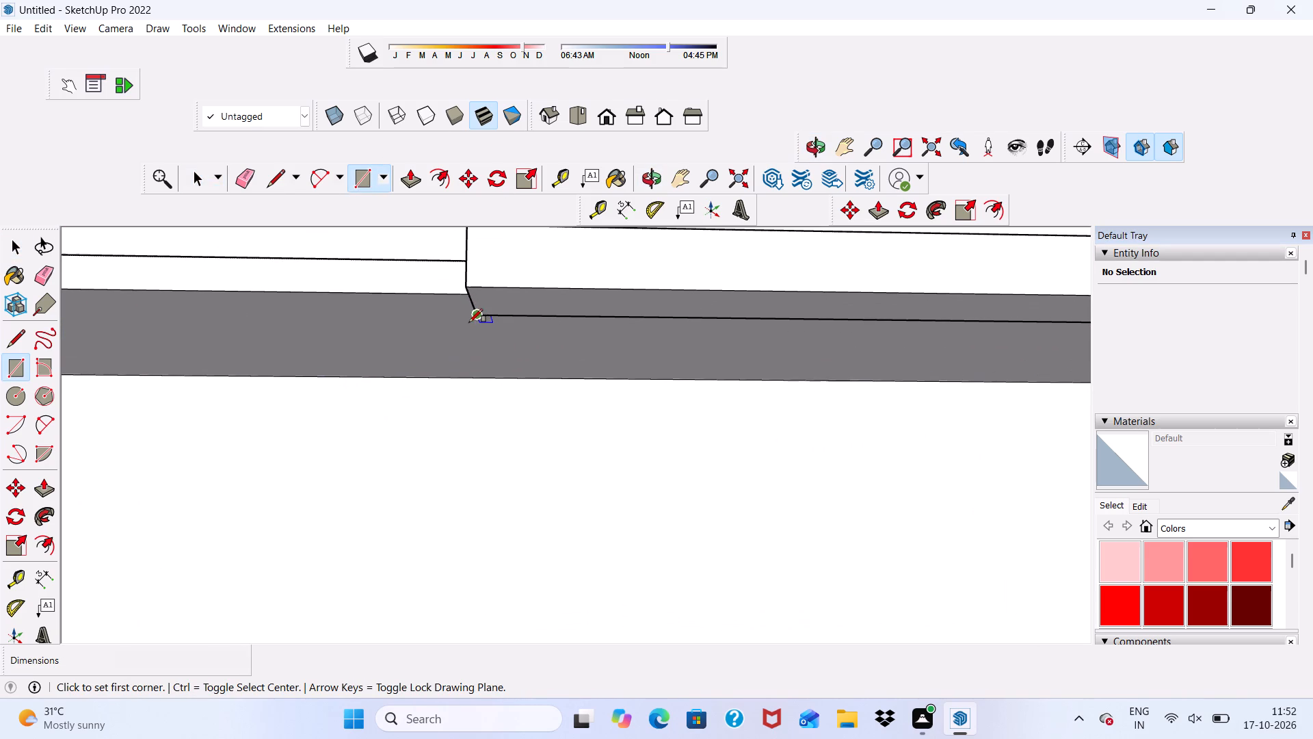
{"action": "left_click", "coordinate": [478, 318]}
{"action": "scroll", "coordinate": [581, 335], "scroll_direction": "down", "scroll_amount": 4}
{"action": "scroll", "coordinate": [706, 308], "scroll_direction": "down", "scroll_amount": 10}
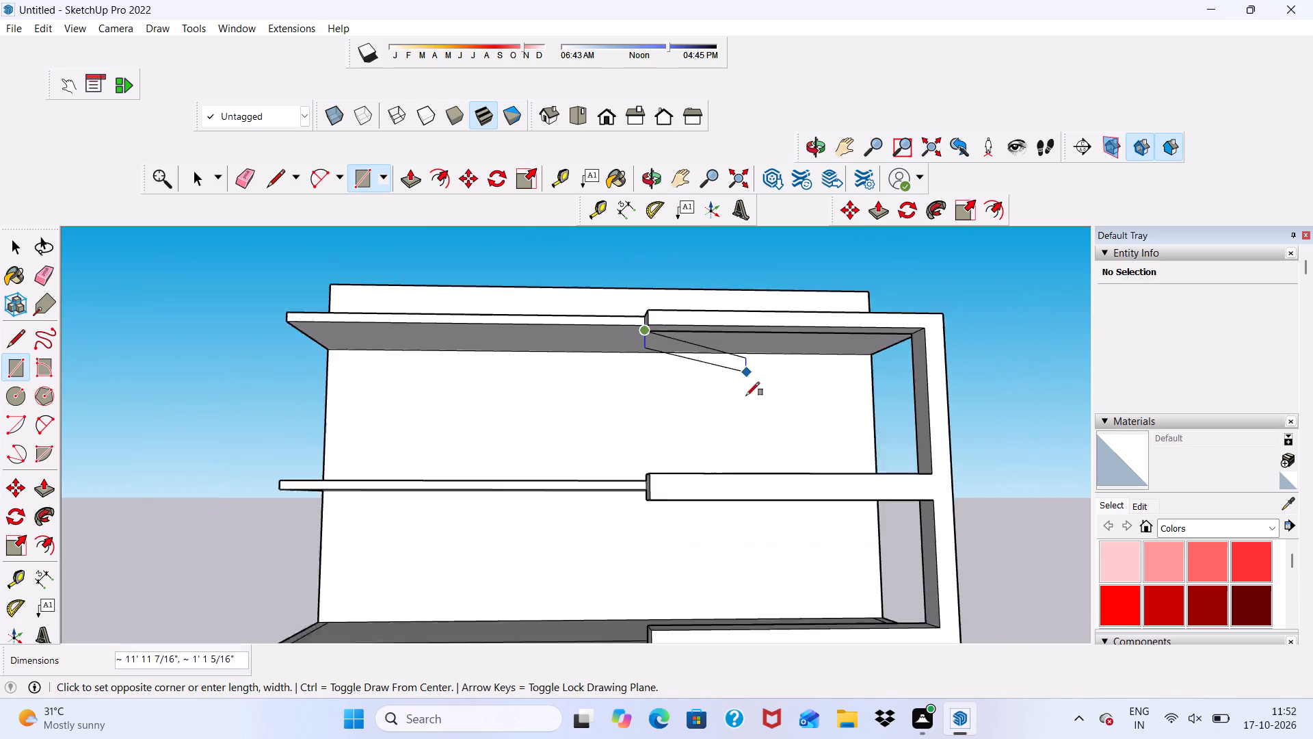
{"action": "scroll", "coordinate": [747, 406], "scroll_direction": "down", "scroll_amount": 1}
{"action": "scroll", "coordinate": [723, 469], "scroll_direction": "up", "scroll_amount": 4}
{"action": "middle_click_drag", "start_coordinate": [738, 449], "coordinate": [745, 529]}
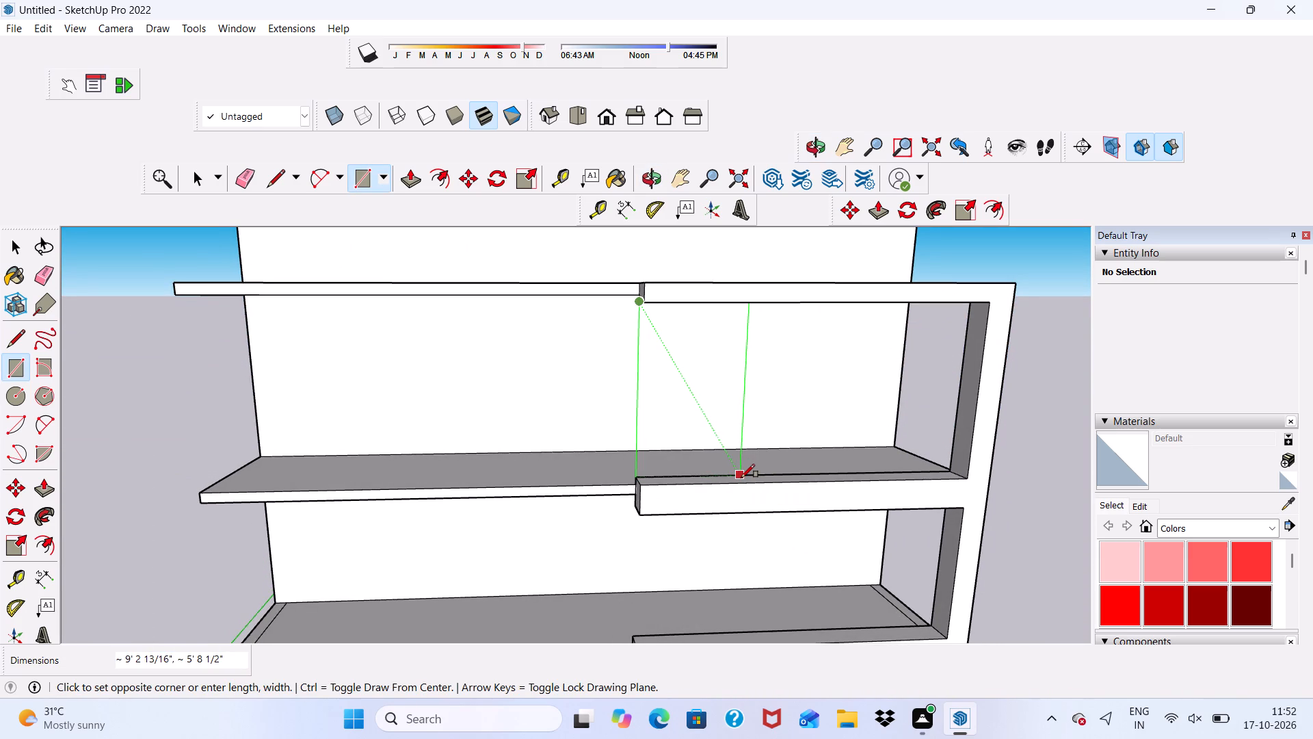
{"action": "left_click", "coordinate": [741, 478]}
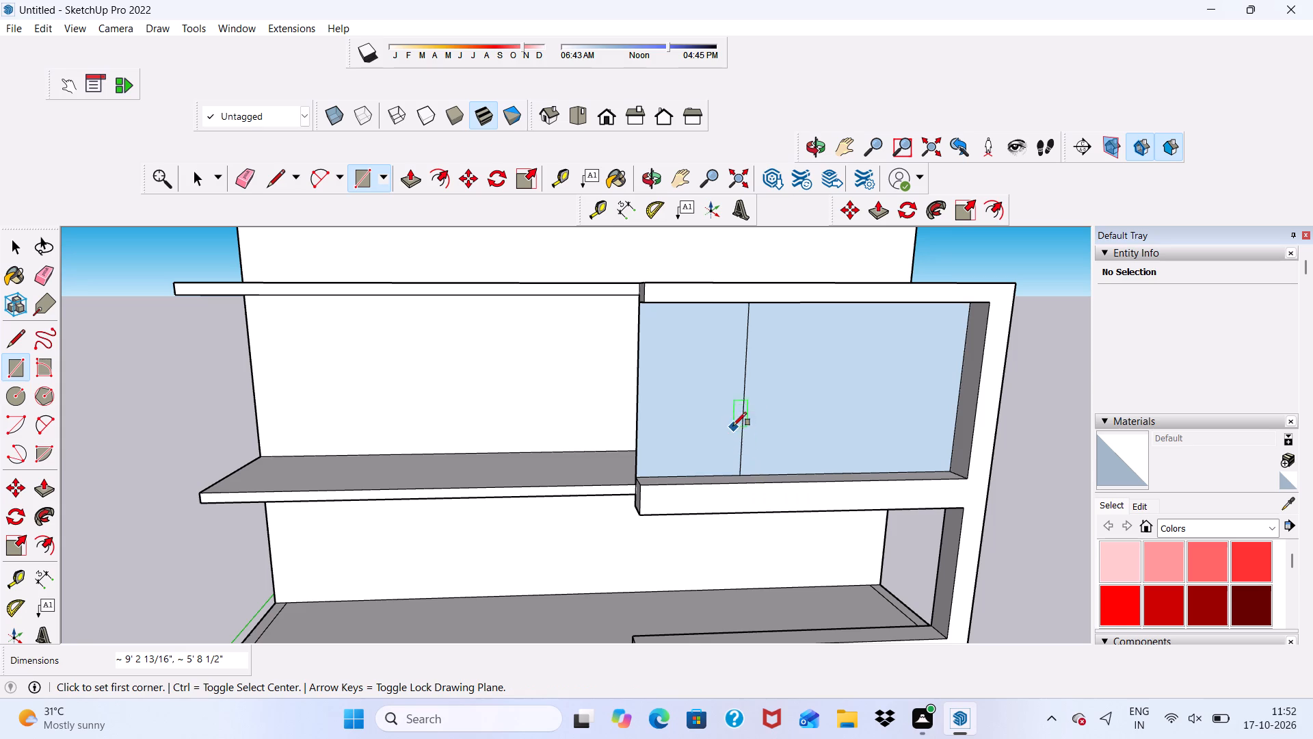
Delete the extra face filling the opening between the new rectangle and the vertical fin.
{"action": "key", "text": "space"}
{"action": "left_click", "coordinate": [806, 416]}
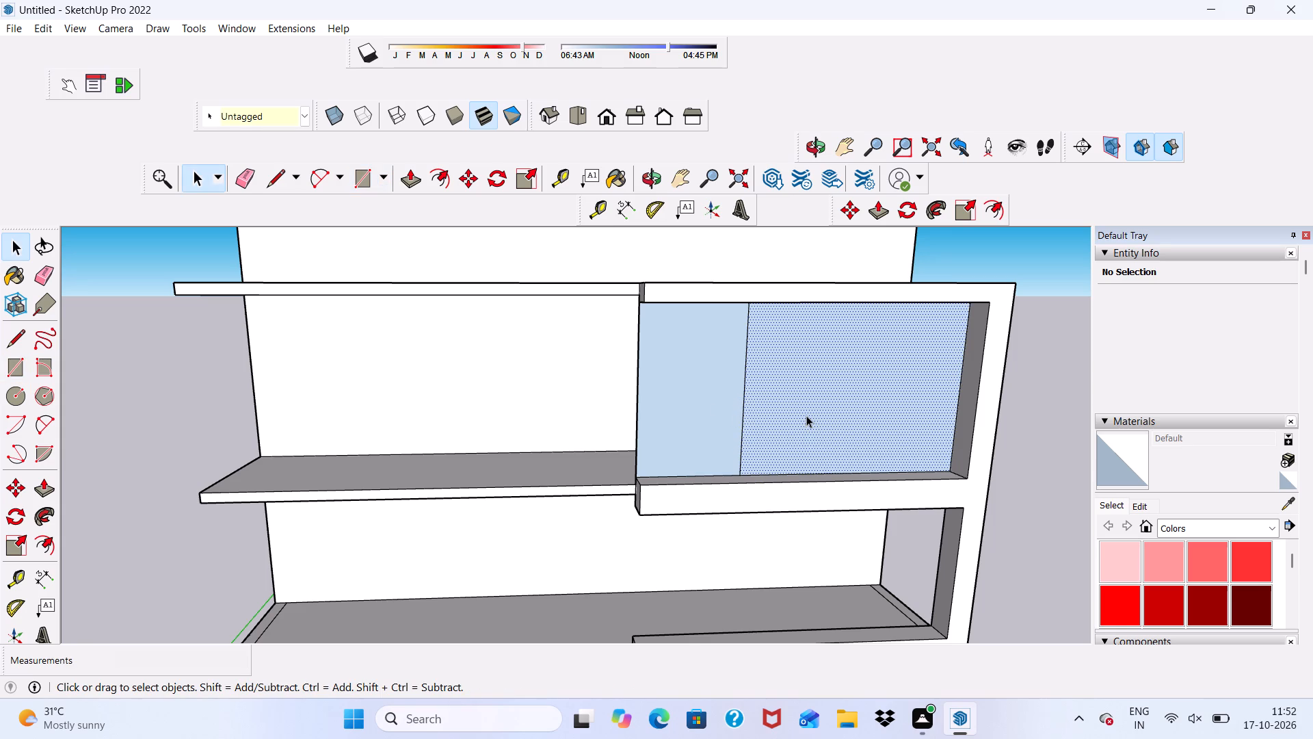
{"action": "key", "text": "Delete"}
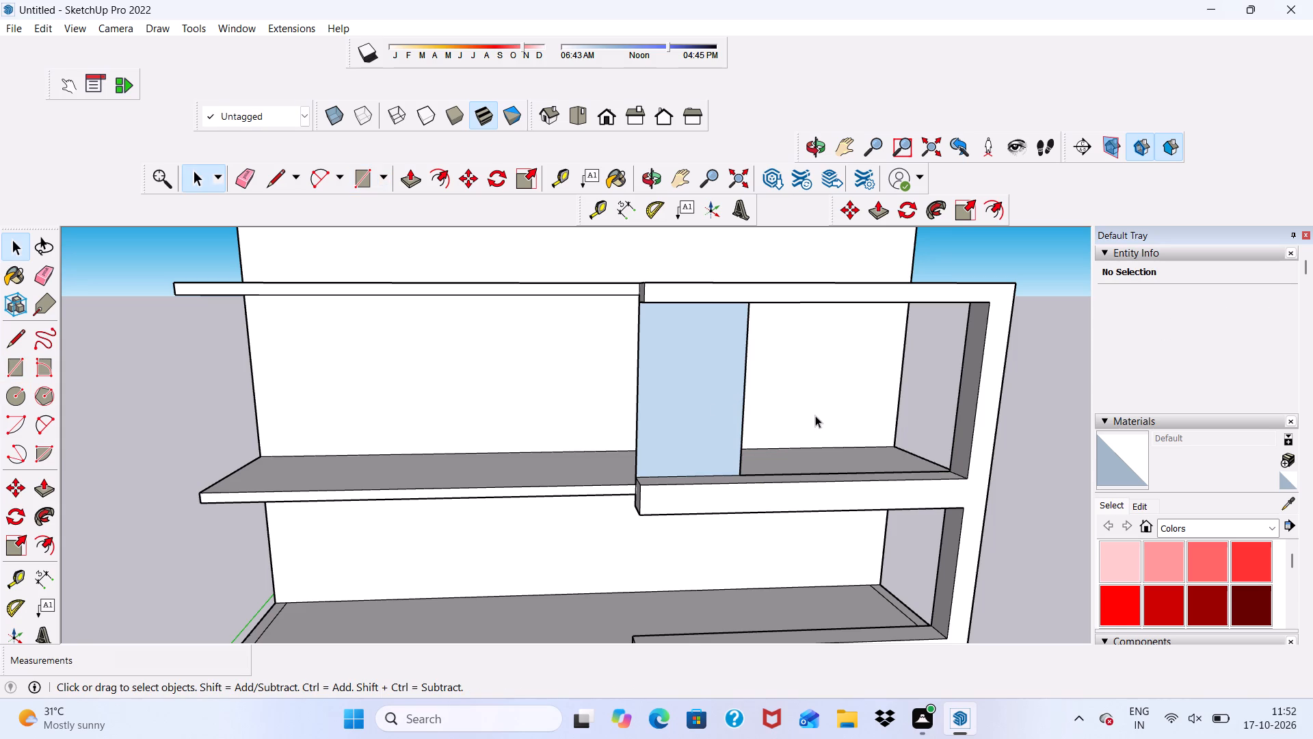
Push/Pull the panel between the top and middle bars outward 1' 6", flush with the frame's front face.
{"action": "left_click", "coordinate": [660, 406]}
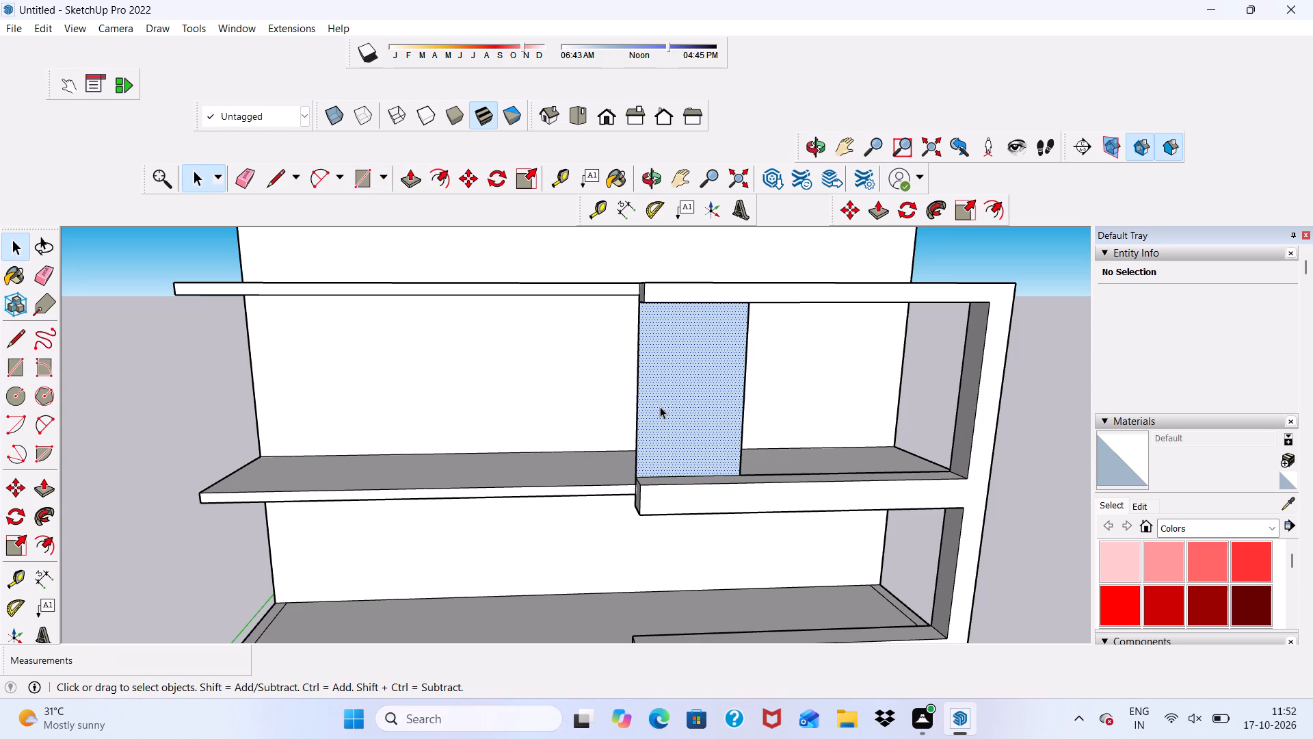
{"action": "left_click", "coordinate": [410, 182]}
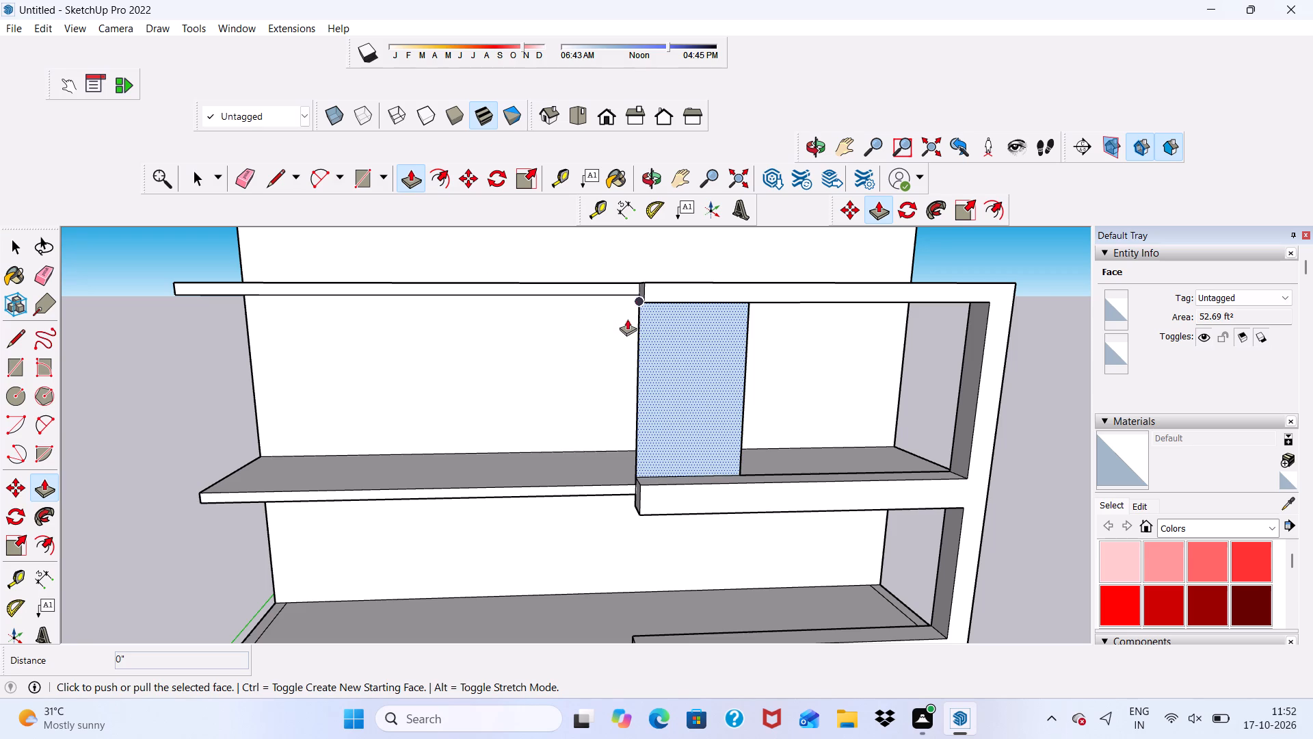
{"action": "left_click", "coordinate": [676, 340]}
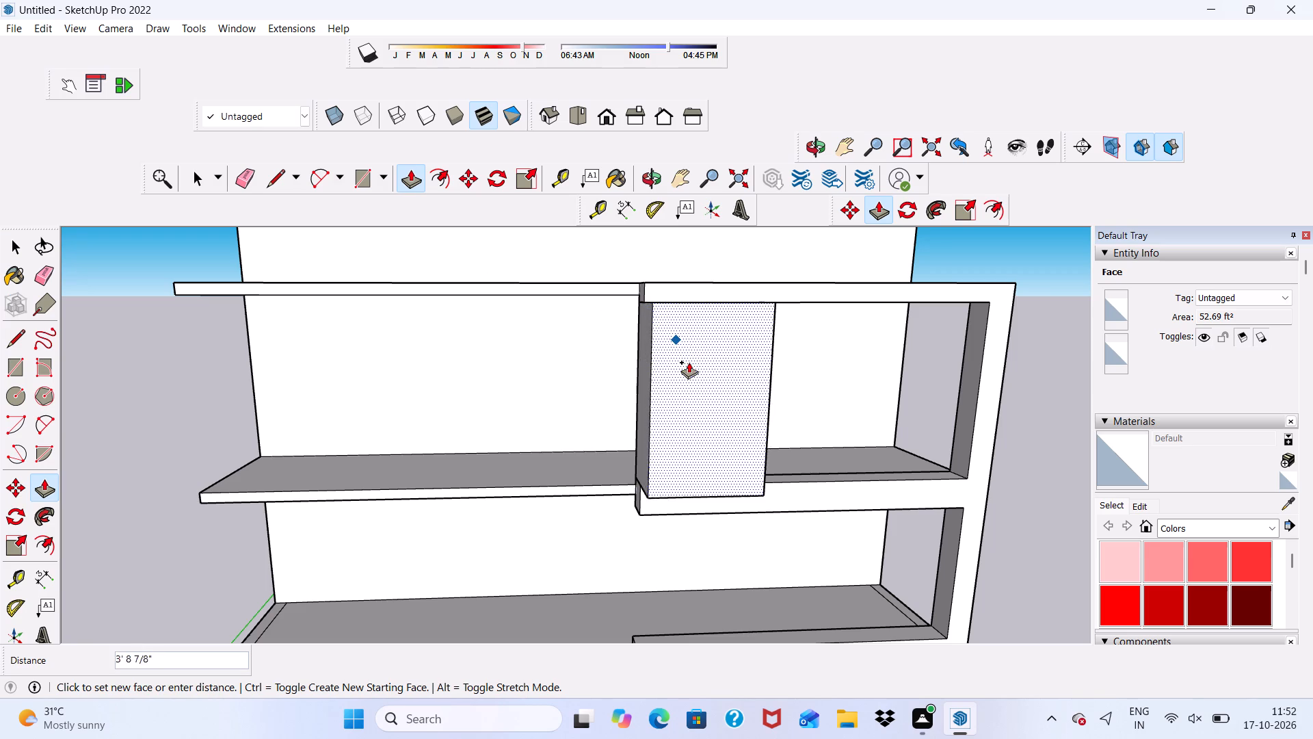
{"action": "left_click", "coordinate": [689, 293]}
Push/Pull the panel's front face slightly further outward so it projects past the frame bars.
{"action": "scroll", "coordinate": [692, 309], "scroll_direction": "up", "scroll_amount": 6}
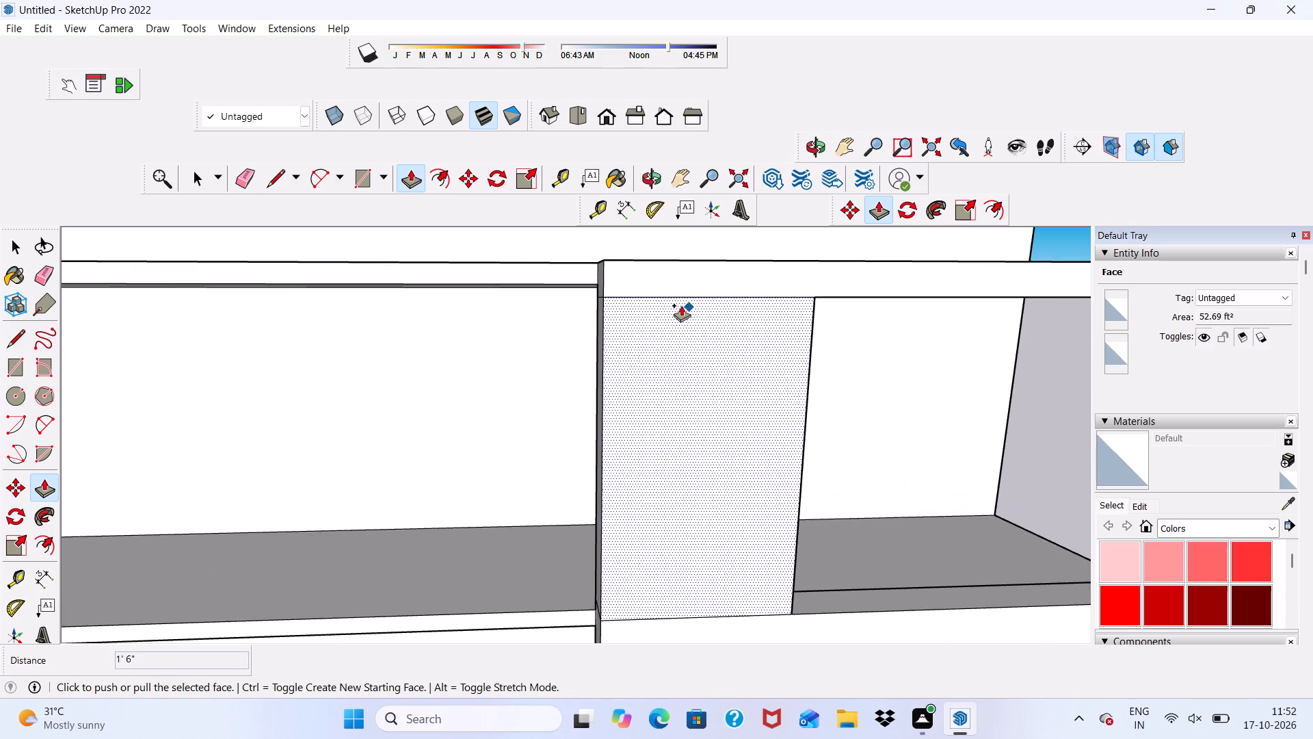
{"action": "scroll", "coordinate": [675, 305], "scroll_direction": "down", "scroll_amount": 1}
{"action": "middle_click_drag", "start_coordinate": [668, 306], "coordinate": [750, 326]}
{"action": "scroll", "coordinate": [753, 328], "scroll_direction": "up", "scroll_amount": 6}
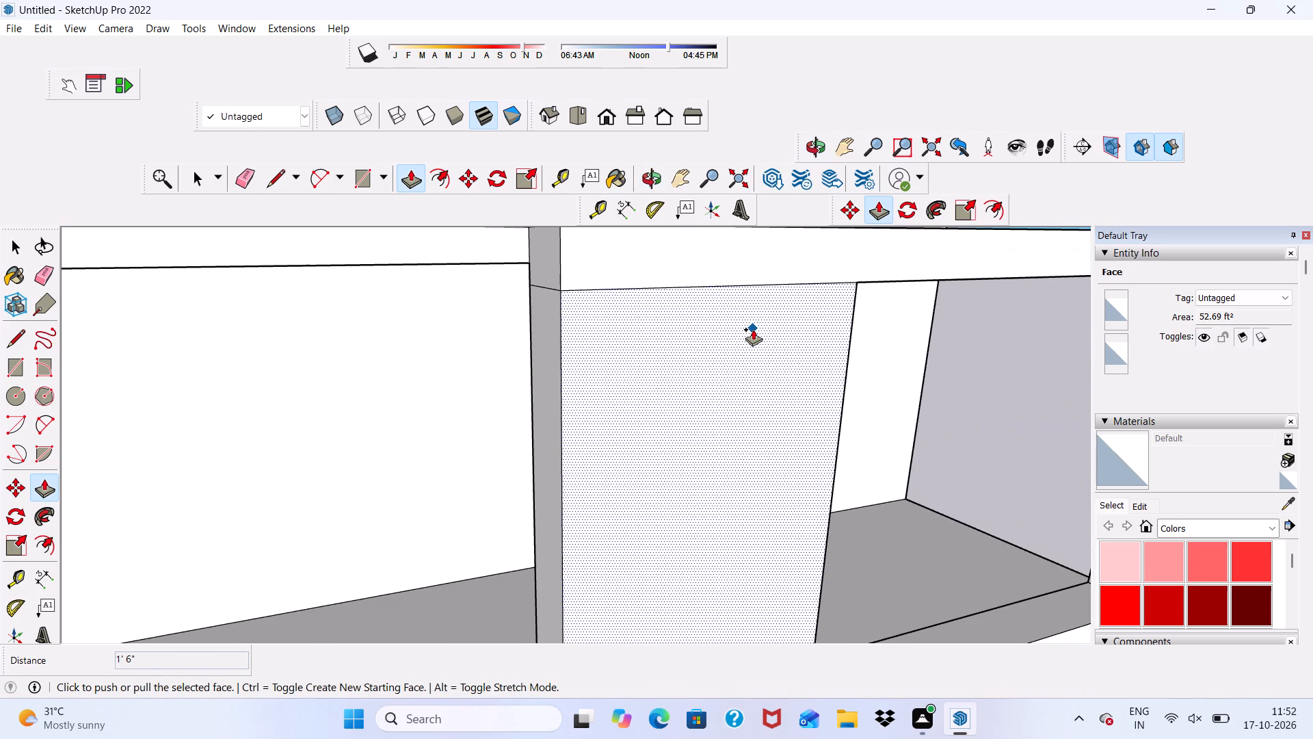
{"action": "scroll", "coordinate": [753, 329], "scroll_direction": "down", "scroll_amount": 3}
{"action": "left_click", "coordinate": [728, 328]}
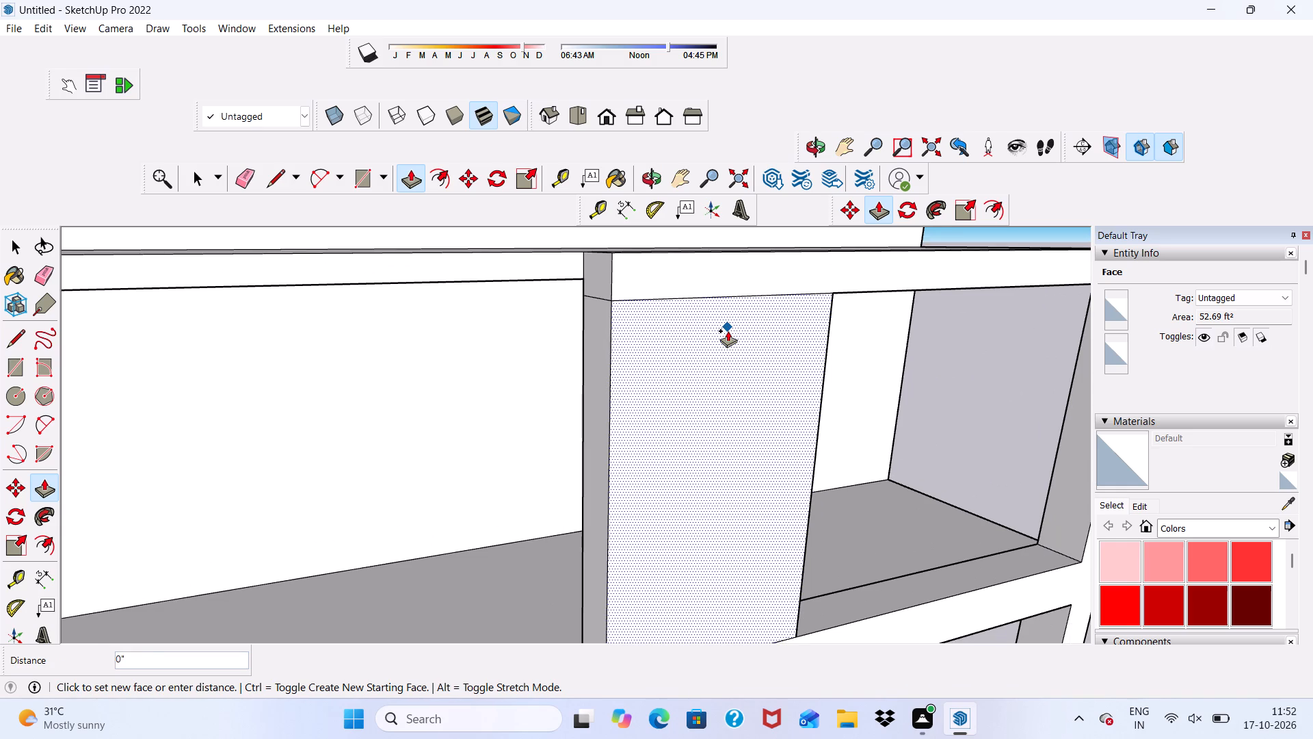
{"action": "left_click", "coordinate": [738, 339]}
Erase the leftover seam edges on the panel's side face at the bars' free ends.
{"action": "middle_click_drag", "start_coordinate": [739, 356], "coordinate": [806, 287]}
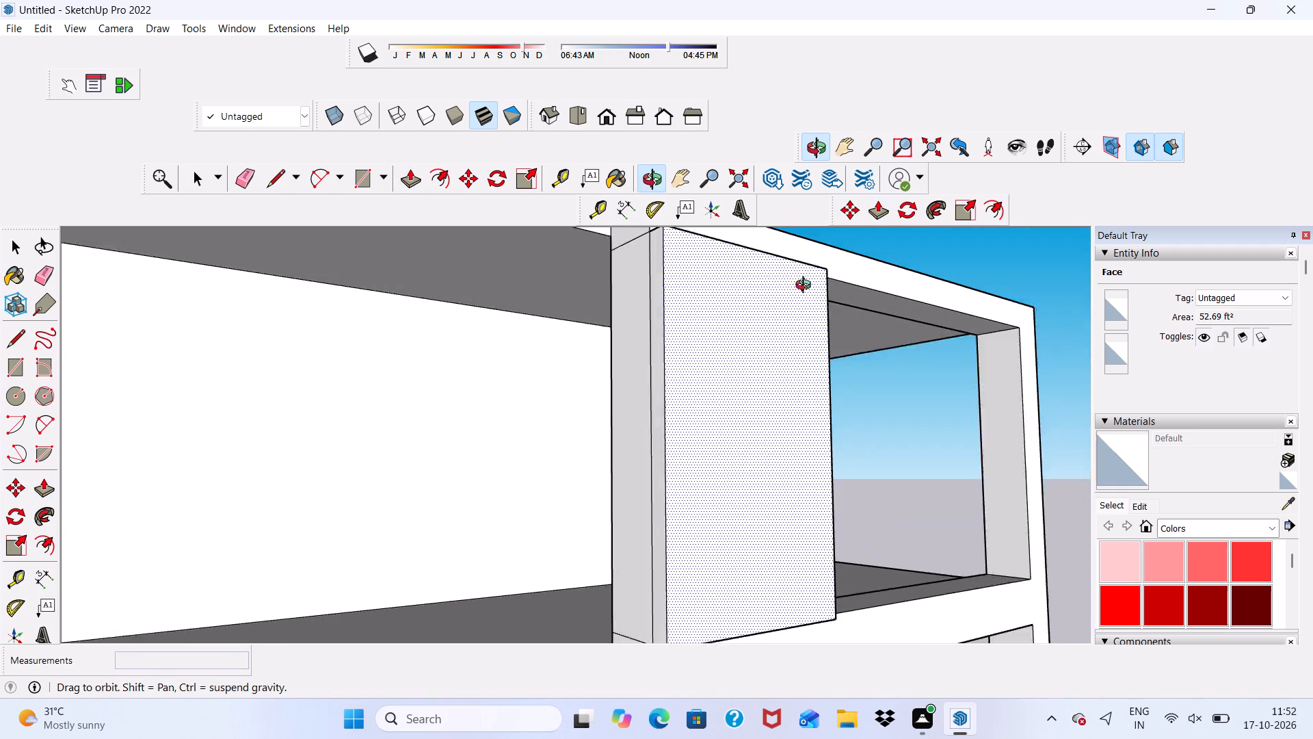
{"action": "middle_click_drag", "start_coordinate": [806, 287], "coordinate": [804, 284]}
{"action": "left_click", "coordinate": [241, 179]}
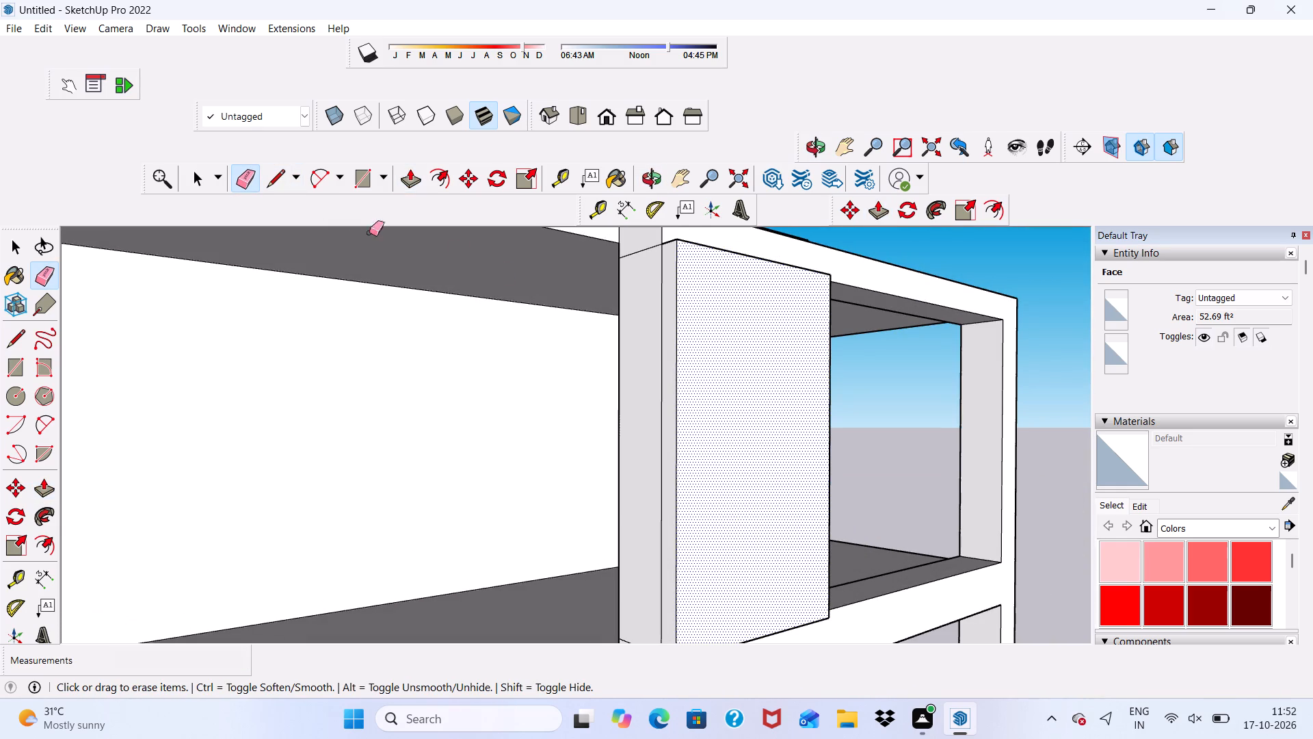
{"action": "left_click", "coordinate": [661, 268]}
{"action": "left_click_drag", "start_coordinate": [648, 246], "coordinate": [648, 253]}
{"action": "scroll", "coordinate": [648, 254], "scroll_direction": "down", "scroll_amount": 4}
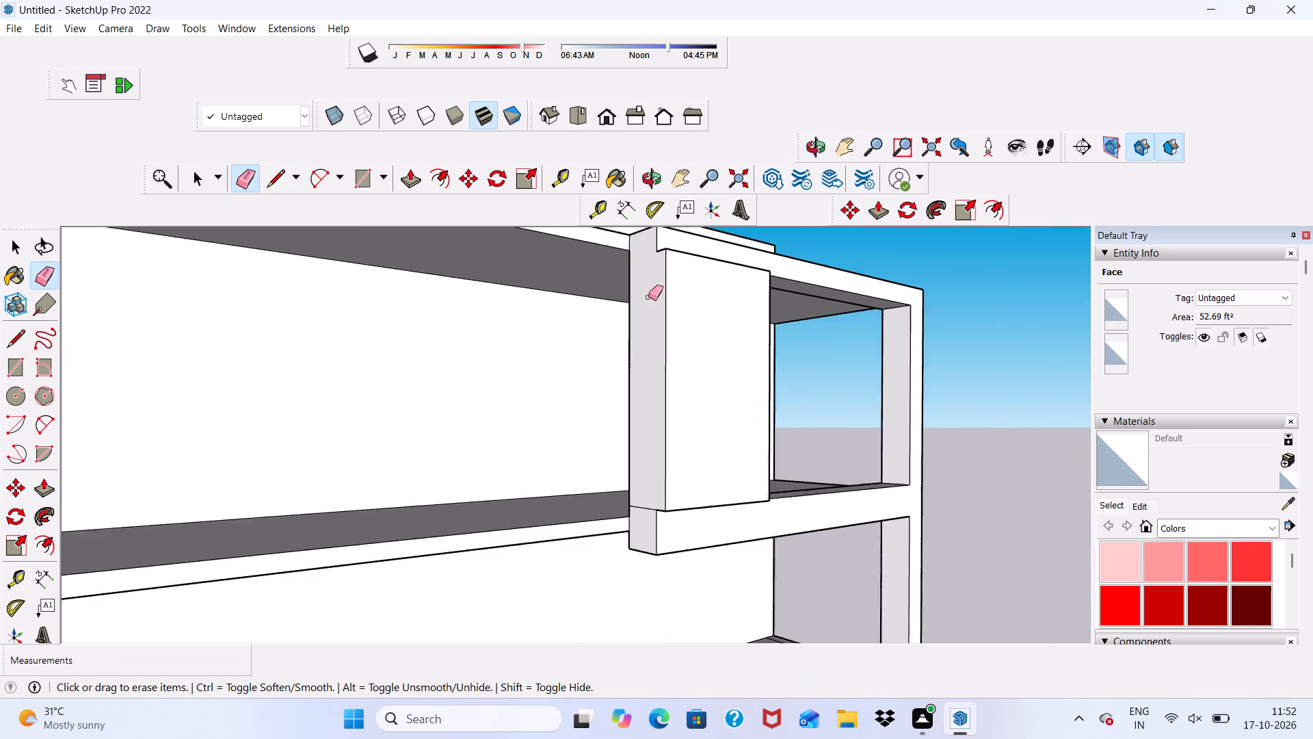
{"action": "scroll", "coordinate": [648, 297], "scroll_direction": "down", "scroll_amount": 2}
{"action": "scroll", "coordinate": [644, 482], "scroll_direction": "up", "scroll_amount": 7}
{"action": "left_click_drag", "start_coordinate": [644, 482], "coordinate": [652, 503]}
{"action": "scroll", "coordinate": [652, 497], "scroll_direction": "down", "scroll_amount": 10}
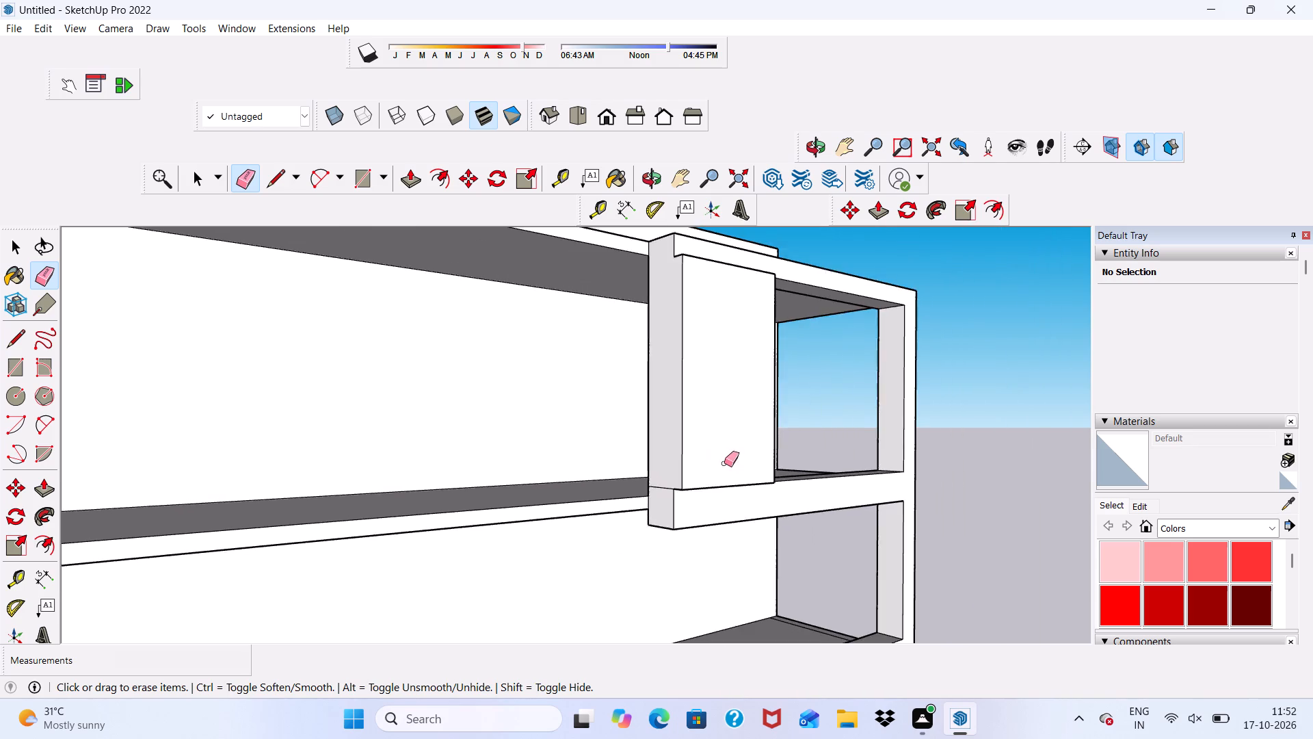
Erase the vertical seam edge on the panel's other side face, facing the frame opening.
{"action": "middle_click_drag", "start_coordinate": [725, 467], "coordinate": [328, 500]}
{"action": "scroll", "coordinate": [471, 435], "scroll_direction": "up", "scroll_amount": 1}
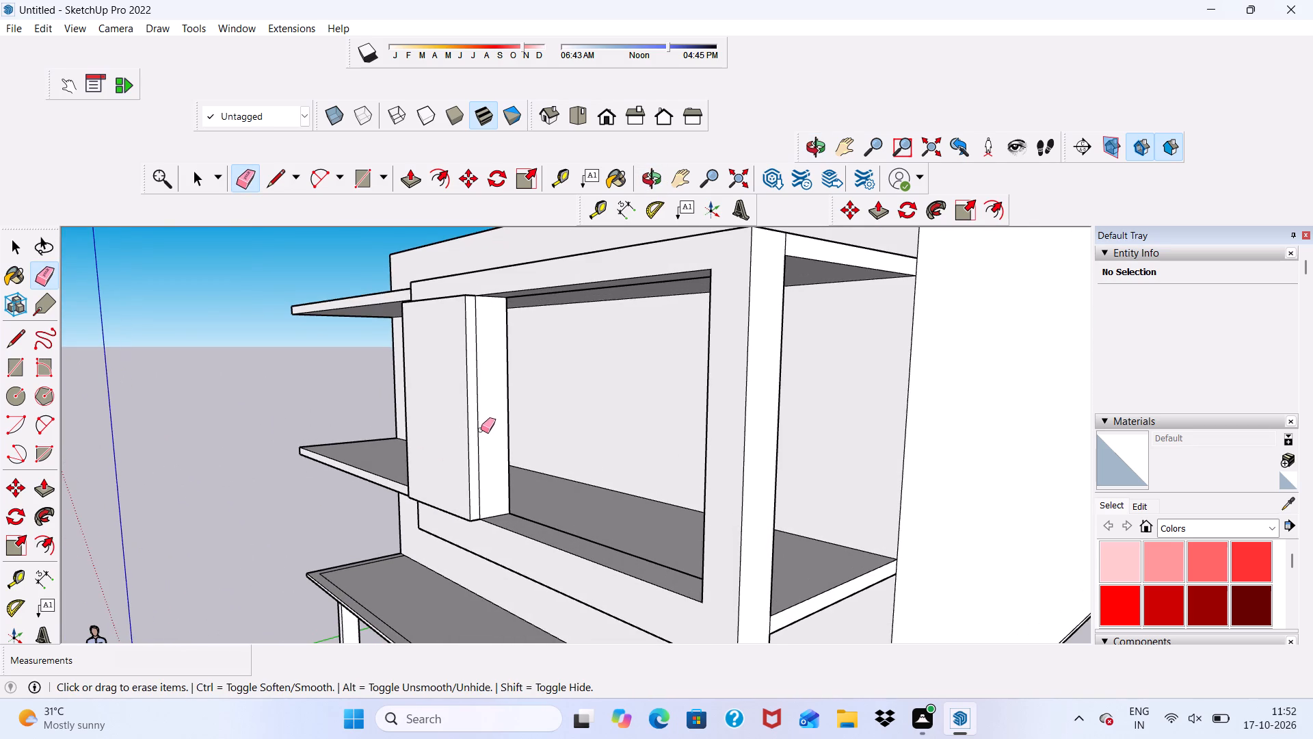
{"action": "left_click_drag", "start_coordinate": [481, 430], "coordinate": [483, 443]}
{"action": "left_click", "coordinate": [479, 460]}
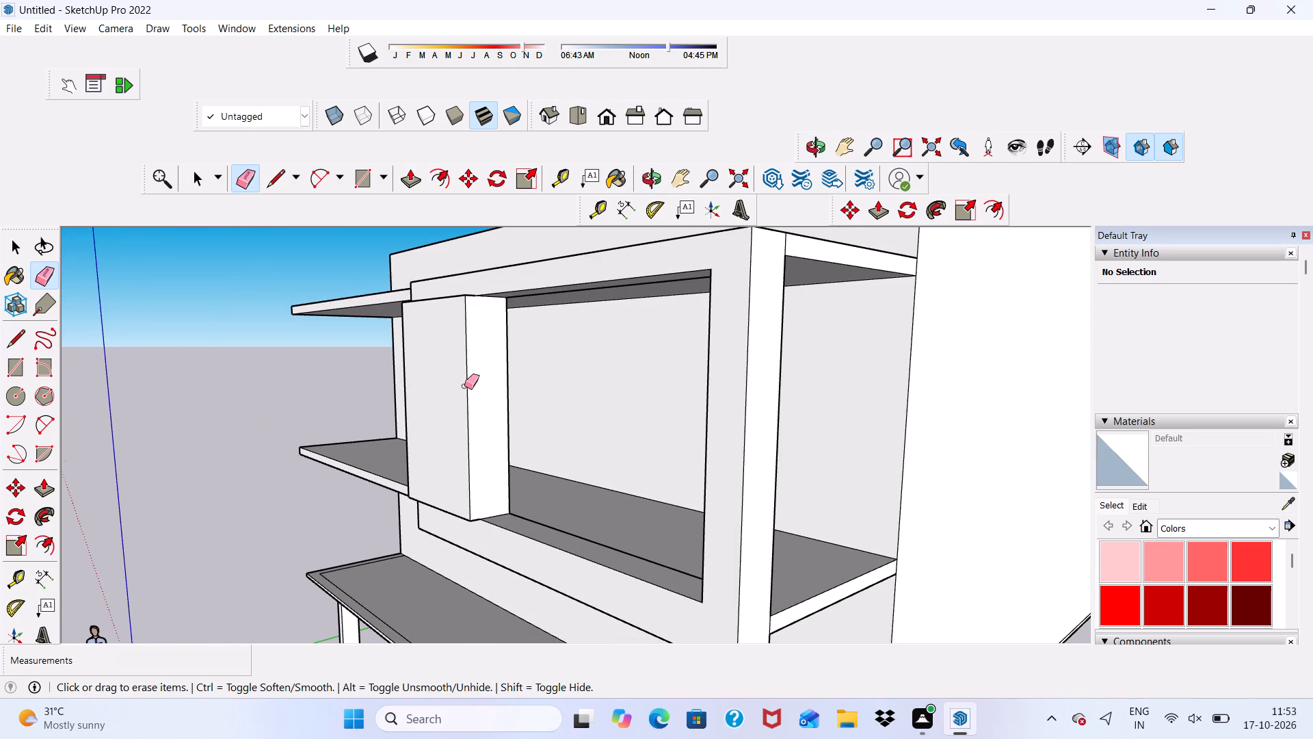
Examine the front facade's projecting panel and E-shaped frame from below and from the front.
{"action": "scroll", "coordinate": [464, 386], "scroll_direction": "down", "scroll_amount": 6}
{"action": "middle_click_drag", "start_coordinate": [490, 420], "coordinate": [636, 332]}
{"action": "scroll", "coordinate": [653, 320], "scroll_direction": "up", "scroll_amount": 1}
{"action": "scroll", "coordinate": [653, 317], "scroll_direction": "down", "scroll_amount": 5}
{"action": "middle_click_drag", "start_coordinate": [585, 357], "coordinate": [716, 316]}
{"action": "scroll", "coordinate": [695, 379], "scroll_direction": "up", "scroll_amount": 2, "text": "alt"}
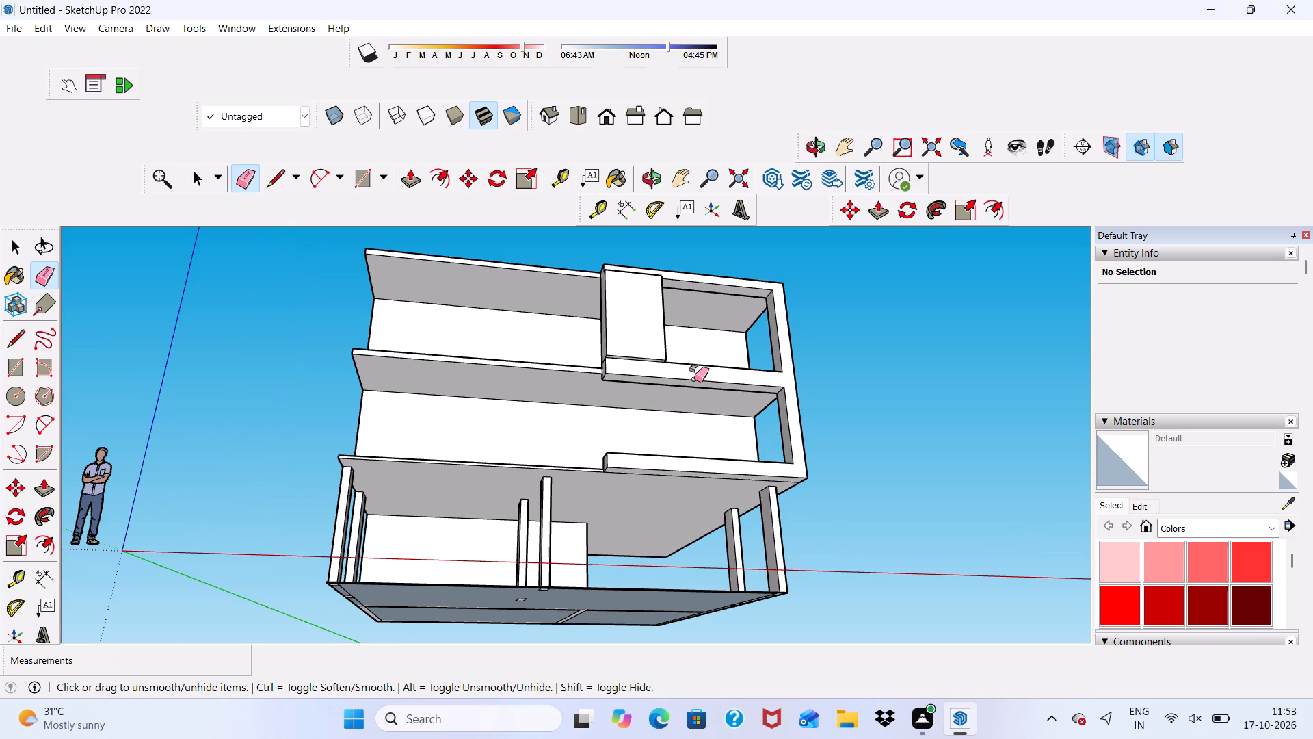
{"action": "key", "text": "space"}
{"action": "scroll", "coordinate": [617, 296], "scroll_direction": "down", "scroll_amount": 1}
{"action": "middle_click_drag", "start_coordinate": [617, 296], "coordinate": [620, 299]}
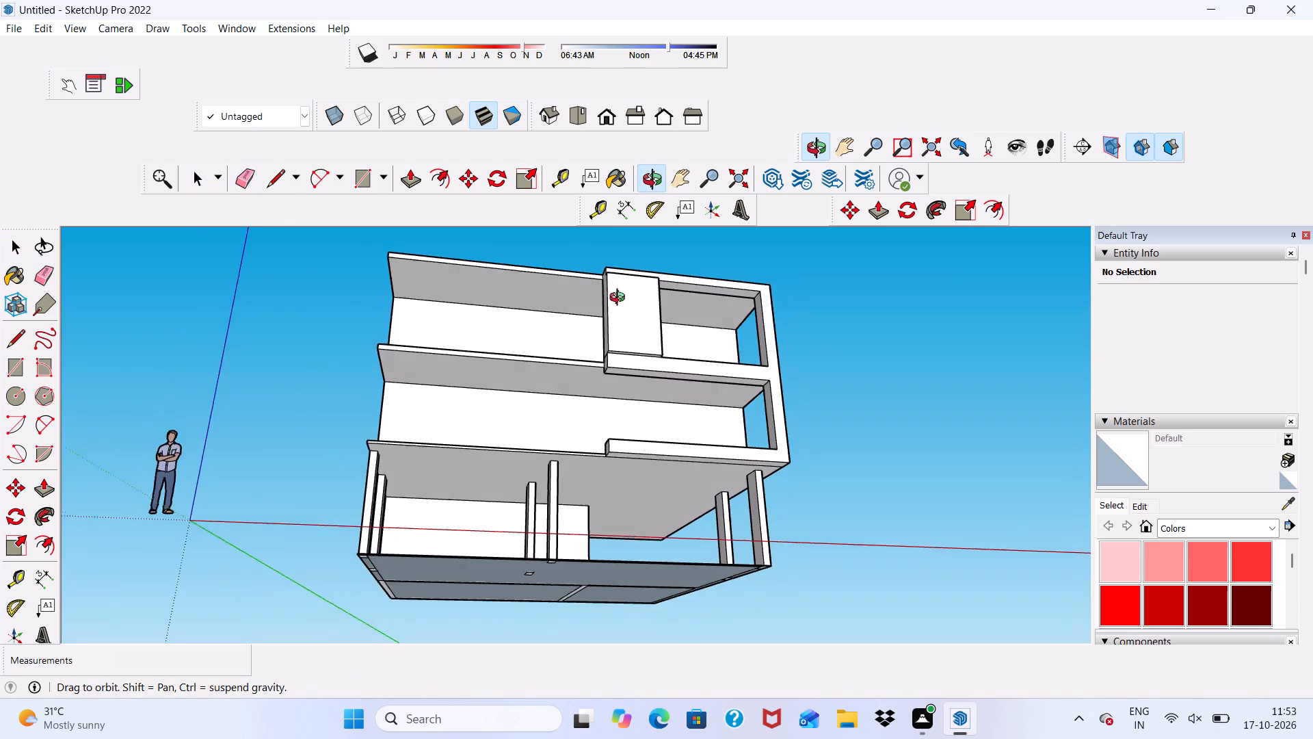
{"action": "middle_click_drag", "start_coordinate": [620, 299], "coordinate": [525, 383]}
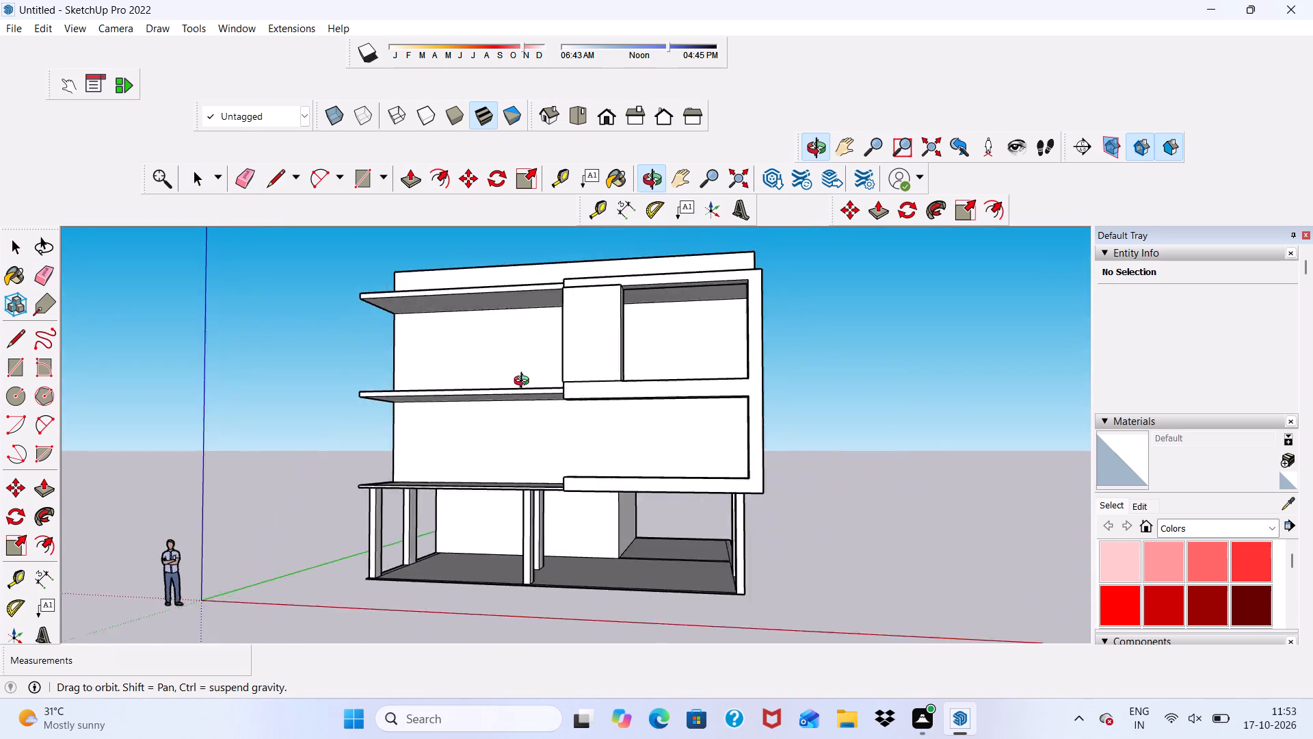
{"action": "middle_click_drag", "start_coordinate": [525, 383], "coordinate": [639, 409]}
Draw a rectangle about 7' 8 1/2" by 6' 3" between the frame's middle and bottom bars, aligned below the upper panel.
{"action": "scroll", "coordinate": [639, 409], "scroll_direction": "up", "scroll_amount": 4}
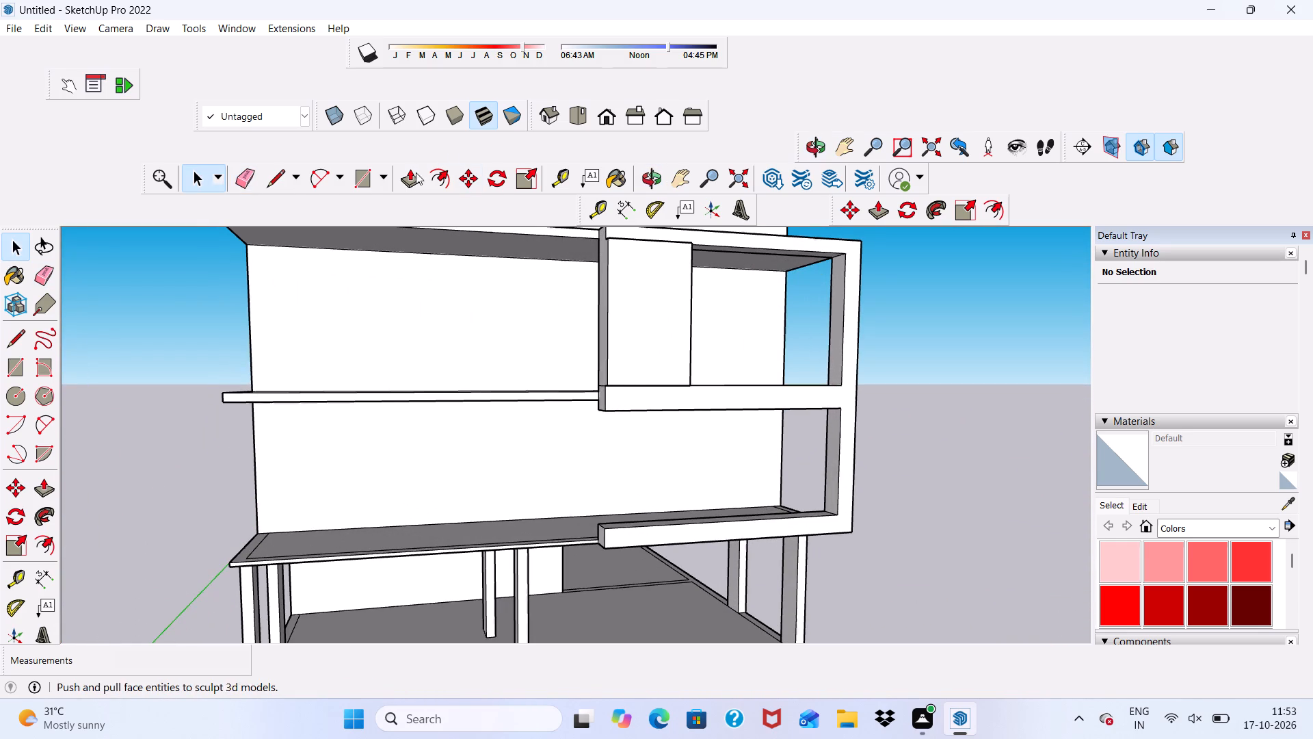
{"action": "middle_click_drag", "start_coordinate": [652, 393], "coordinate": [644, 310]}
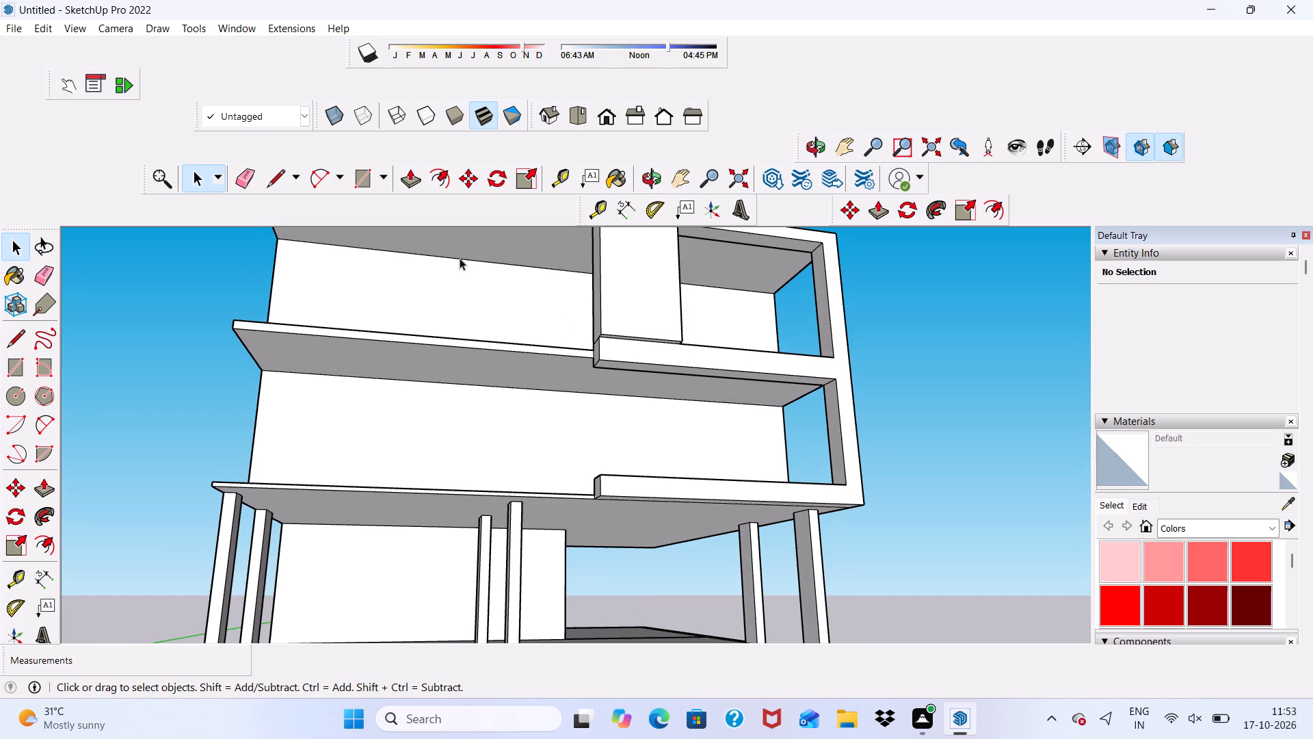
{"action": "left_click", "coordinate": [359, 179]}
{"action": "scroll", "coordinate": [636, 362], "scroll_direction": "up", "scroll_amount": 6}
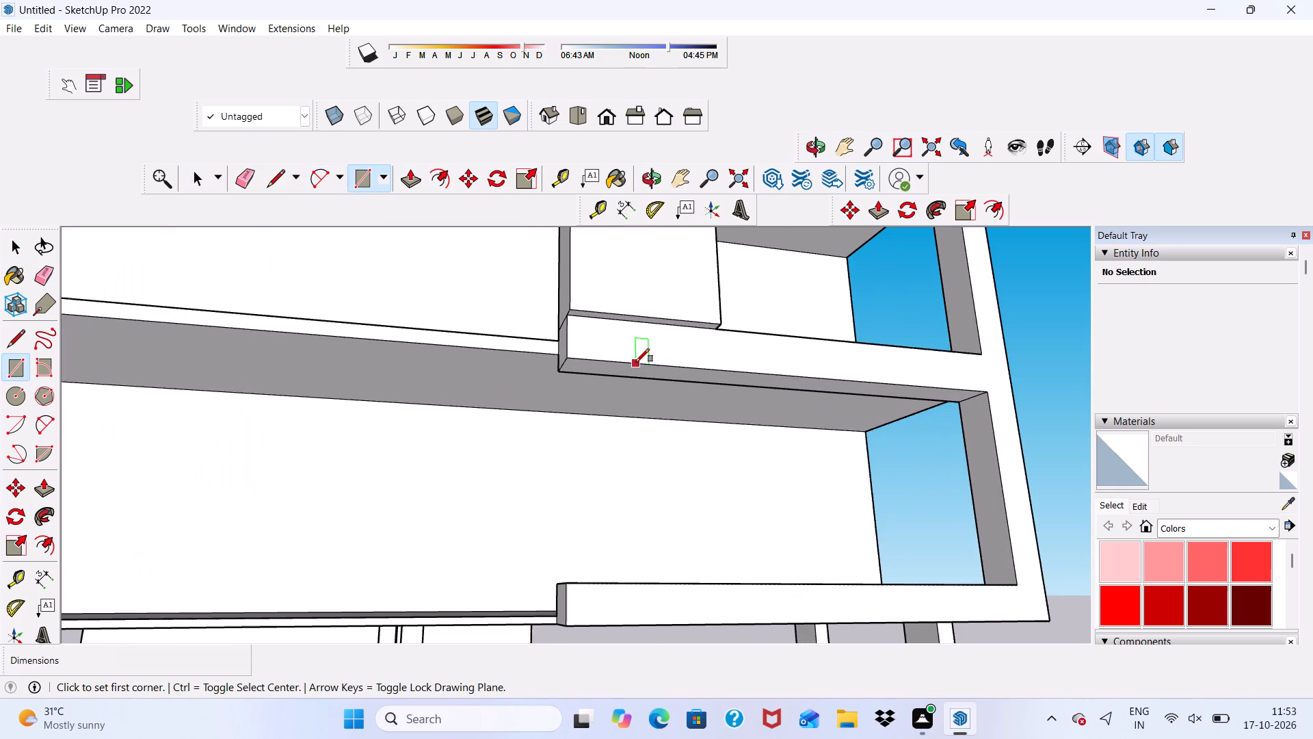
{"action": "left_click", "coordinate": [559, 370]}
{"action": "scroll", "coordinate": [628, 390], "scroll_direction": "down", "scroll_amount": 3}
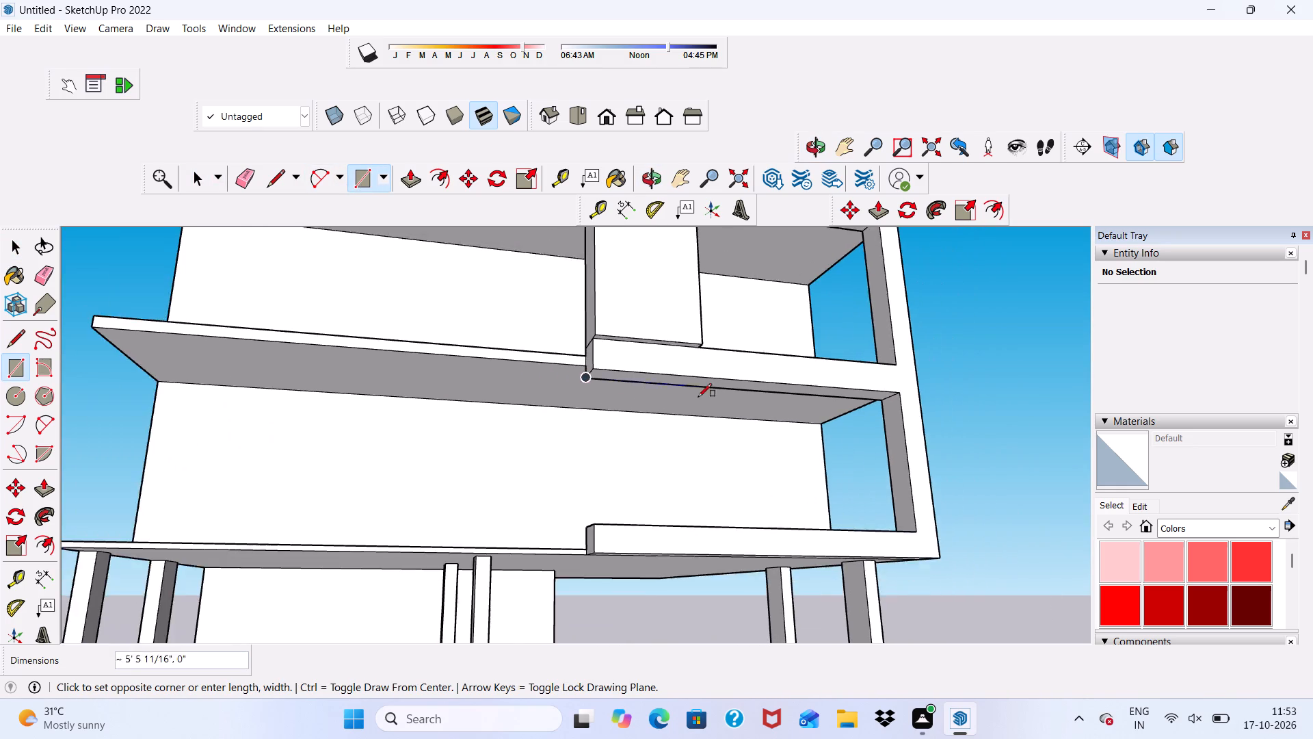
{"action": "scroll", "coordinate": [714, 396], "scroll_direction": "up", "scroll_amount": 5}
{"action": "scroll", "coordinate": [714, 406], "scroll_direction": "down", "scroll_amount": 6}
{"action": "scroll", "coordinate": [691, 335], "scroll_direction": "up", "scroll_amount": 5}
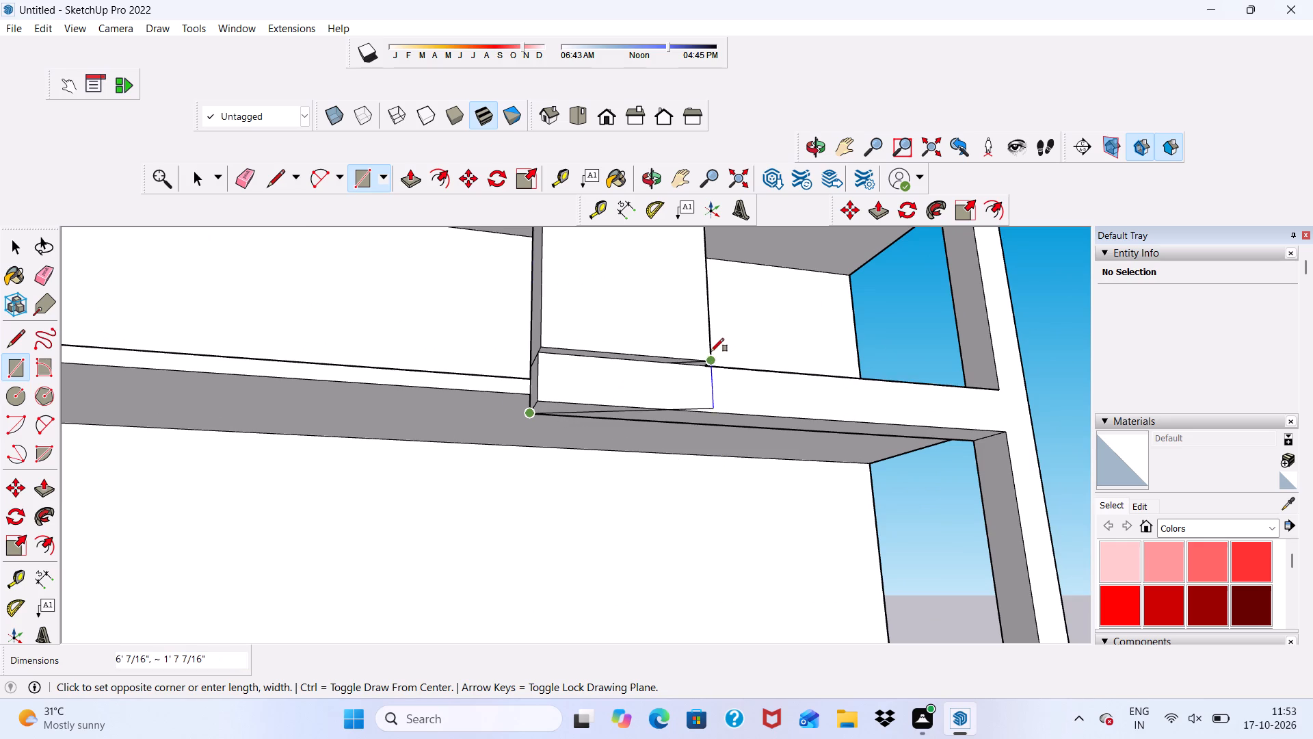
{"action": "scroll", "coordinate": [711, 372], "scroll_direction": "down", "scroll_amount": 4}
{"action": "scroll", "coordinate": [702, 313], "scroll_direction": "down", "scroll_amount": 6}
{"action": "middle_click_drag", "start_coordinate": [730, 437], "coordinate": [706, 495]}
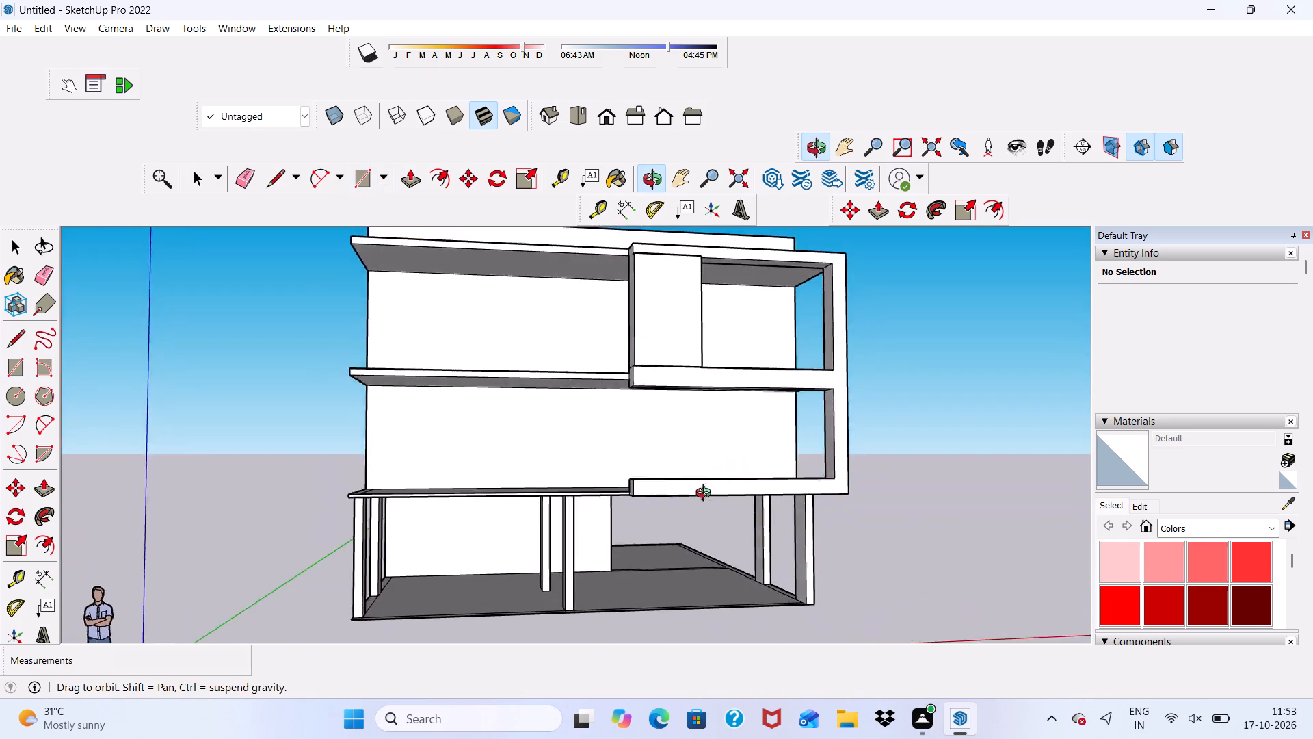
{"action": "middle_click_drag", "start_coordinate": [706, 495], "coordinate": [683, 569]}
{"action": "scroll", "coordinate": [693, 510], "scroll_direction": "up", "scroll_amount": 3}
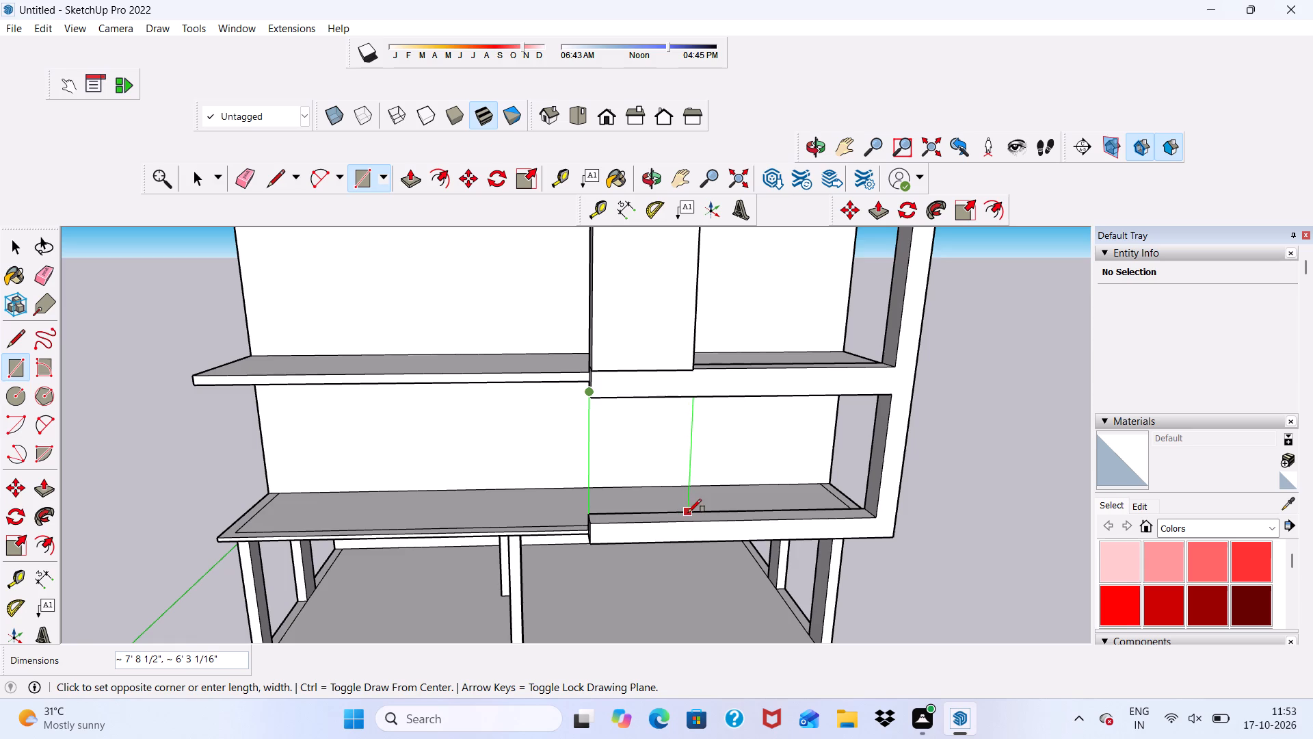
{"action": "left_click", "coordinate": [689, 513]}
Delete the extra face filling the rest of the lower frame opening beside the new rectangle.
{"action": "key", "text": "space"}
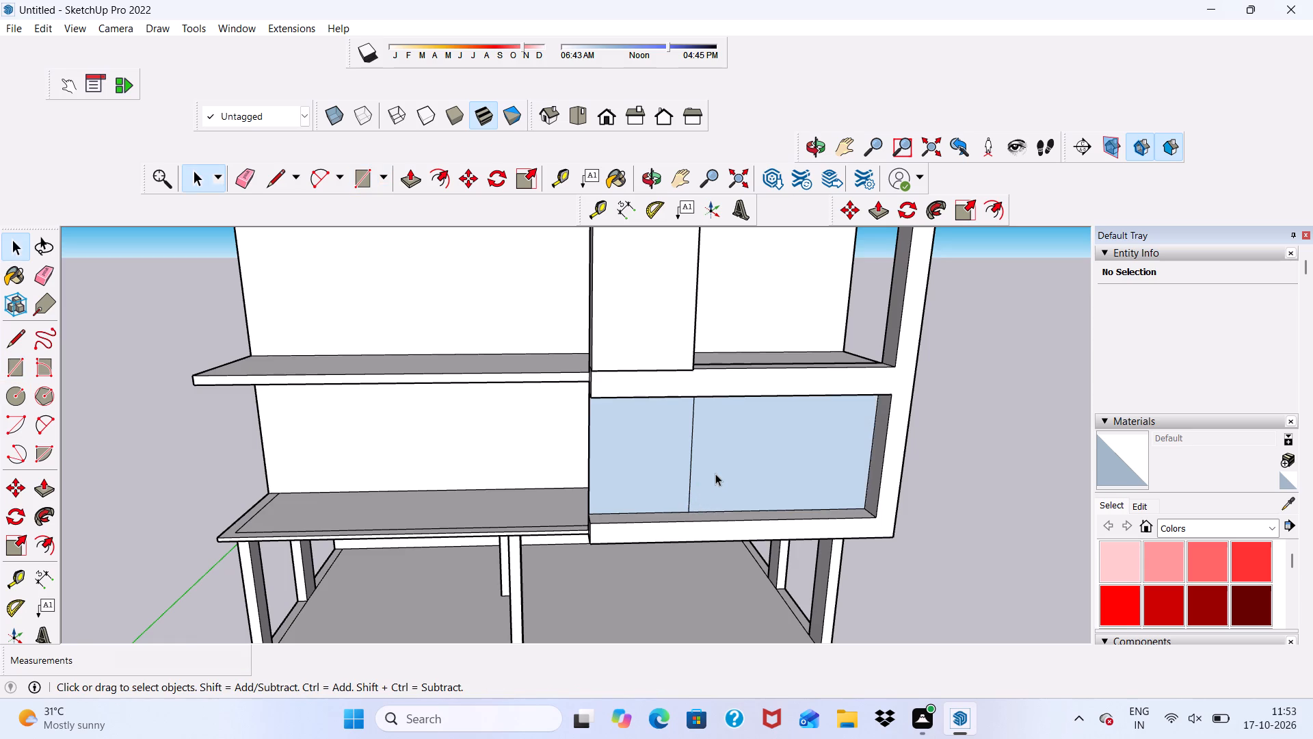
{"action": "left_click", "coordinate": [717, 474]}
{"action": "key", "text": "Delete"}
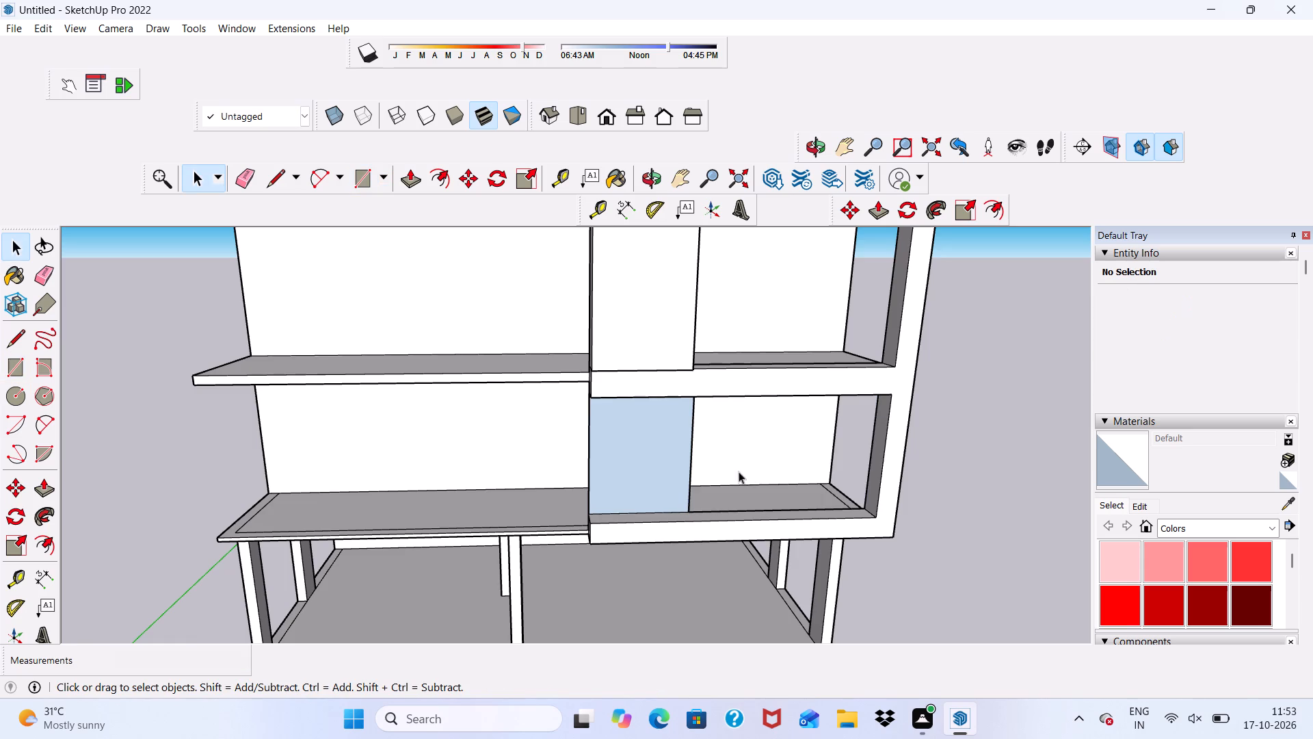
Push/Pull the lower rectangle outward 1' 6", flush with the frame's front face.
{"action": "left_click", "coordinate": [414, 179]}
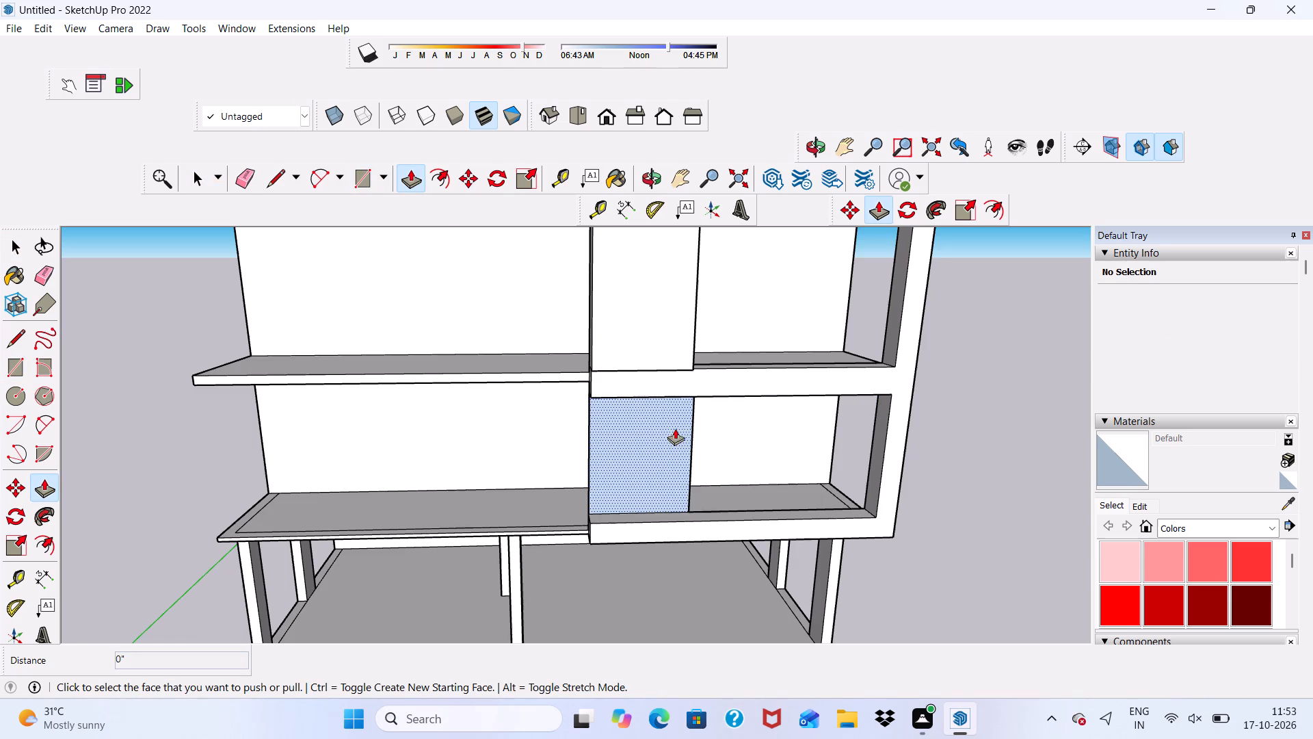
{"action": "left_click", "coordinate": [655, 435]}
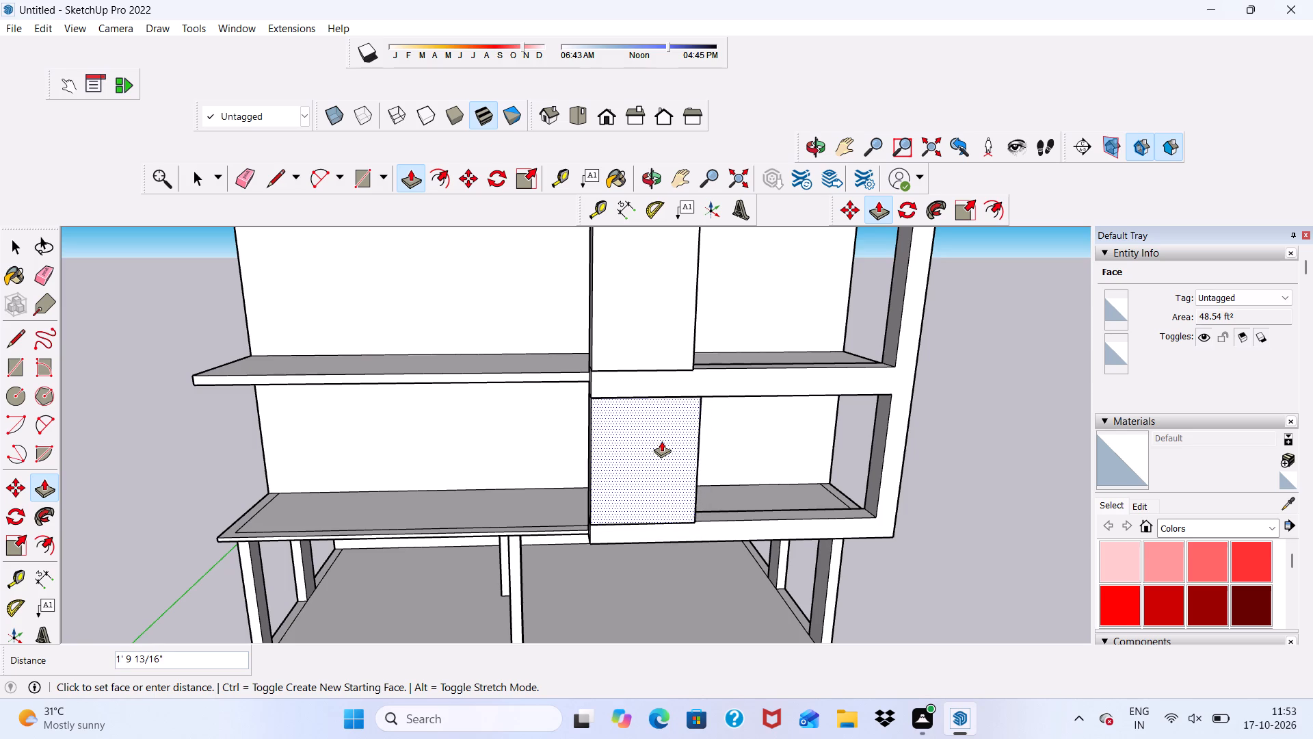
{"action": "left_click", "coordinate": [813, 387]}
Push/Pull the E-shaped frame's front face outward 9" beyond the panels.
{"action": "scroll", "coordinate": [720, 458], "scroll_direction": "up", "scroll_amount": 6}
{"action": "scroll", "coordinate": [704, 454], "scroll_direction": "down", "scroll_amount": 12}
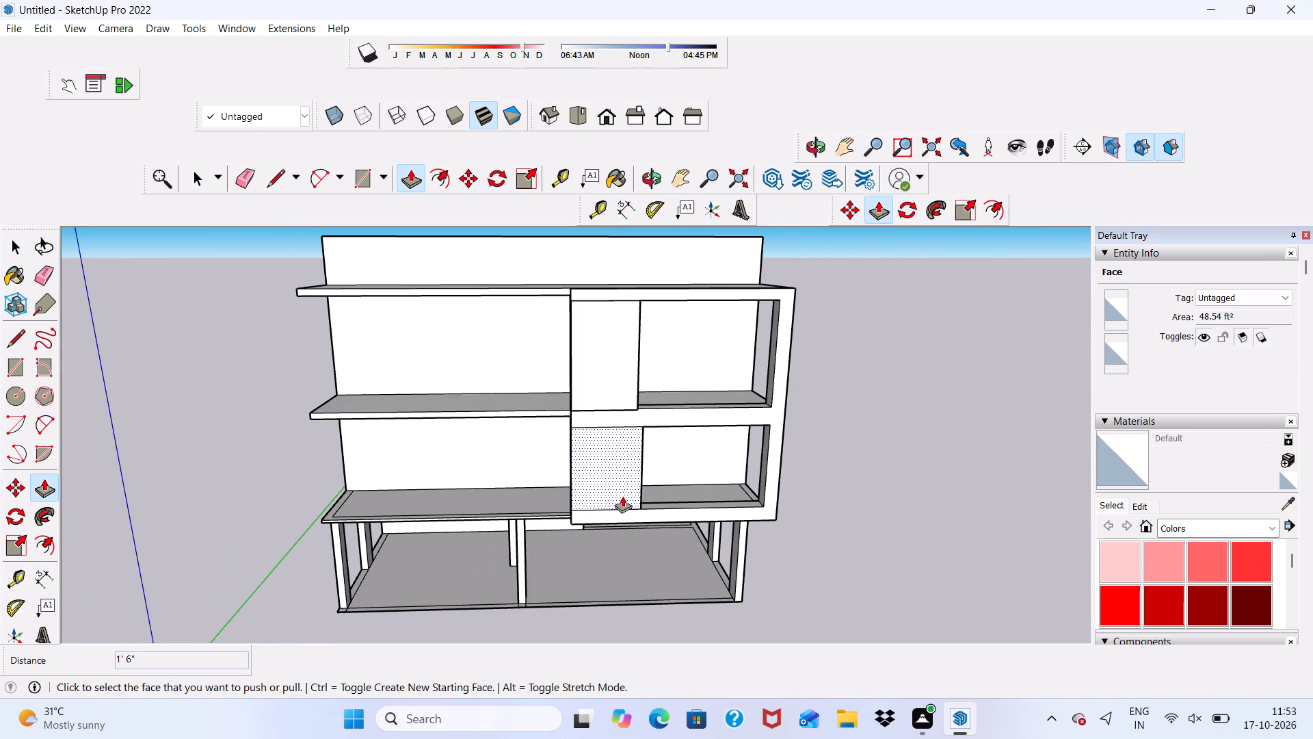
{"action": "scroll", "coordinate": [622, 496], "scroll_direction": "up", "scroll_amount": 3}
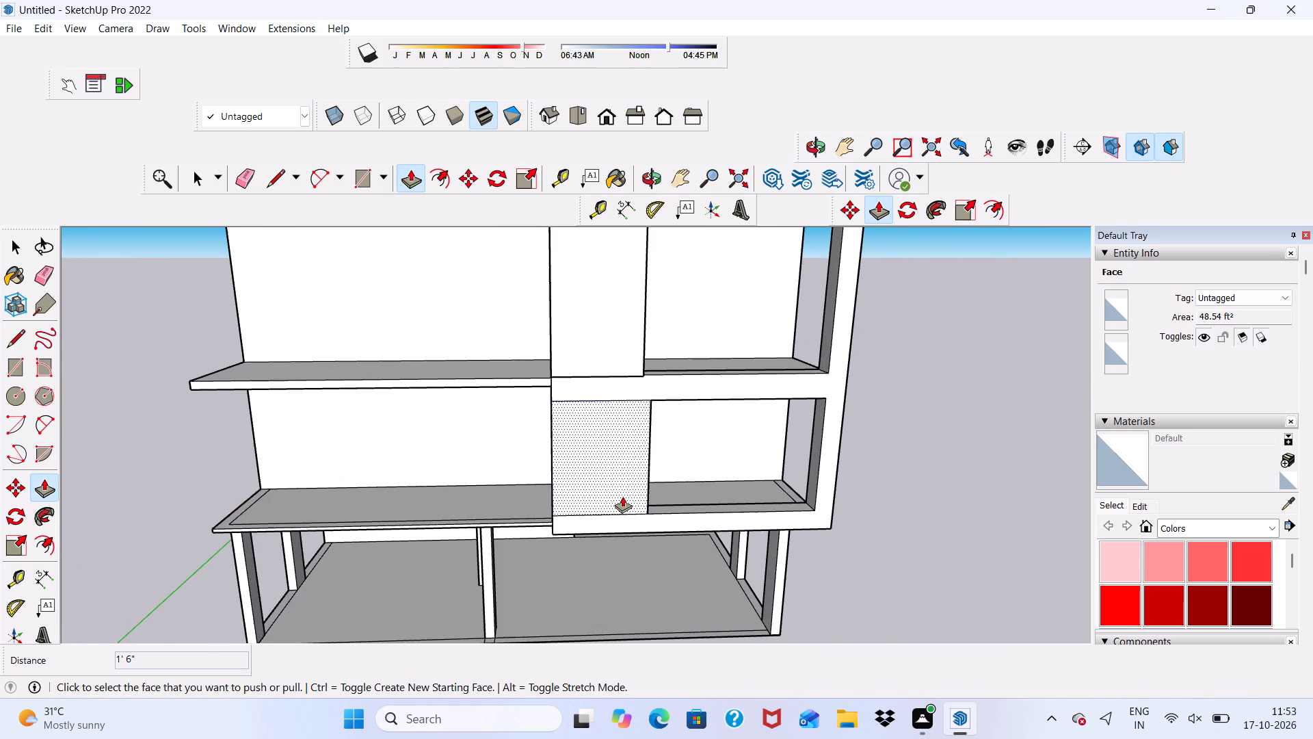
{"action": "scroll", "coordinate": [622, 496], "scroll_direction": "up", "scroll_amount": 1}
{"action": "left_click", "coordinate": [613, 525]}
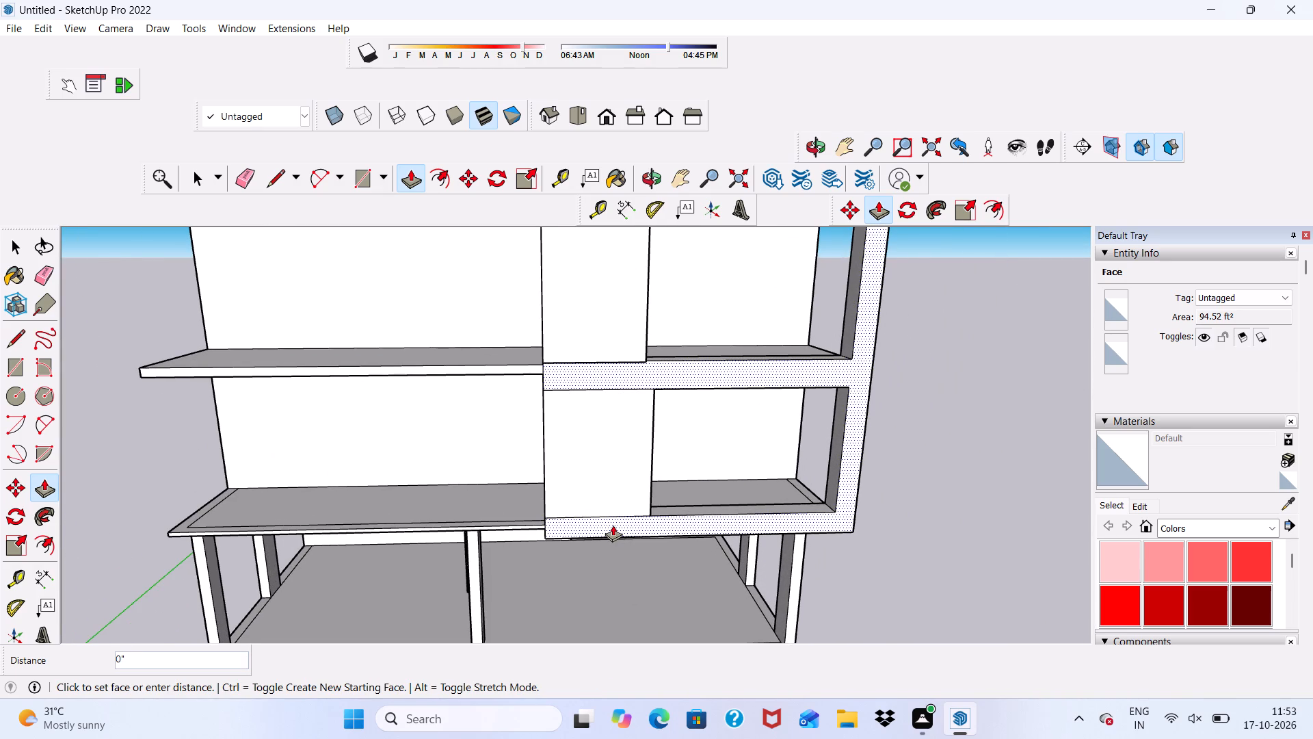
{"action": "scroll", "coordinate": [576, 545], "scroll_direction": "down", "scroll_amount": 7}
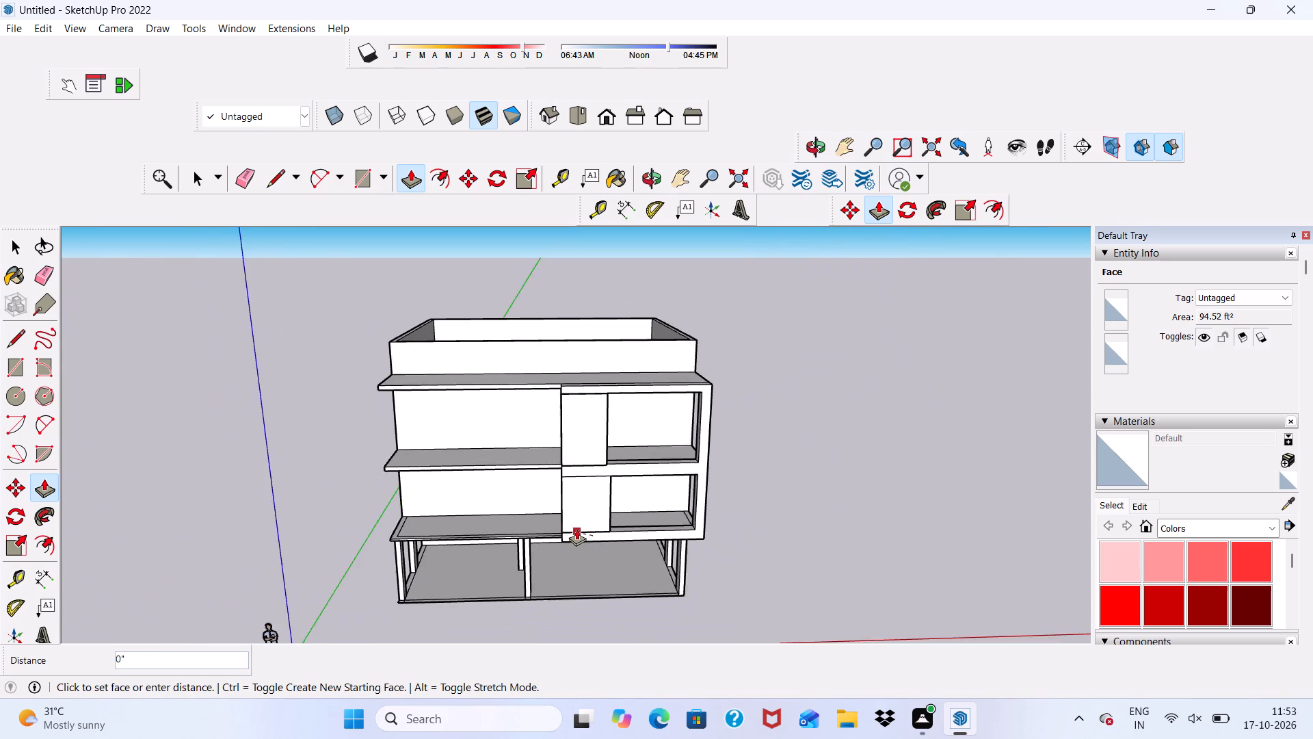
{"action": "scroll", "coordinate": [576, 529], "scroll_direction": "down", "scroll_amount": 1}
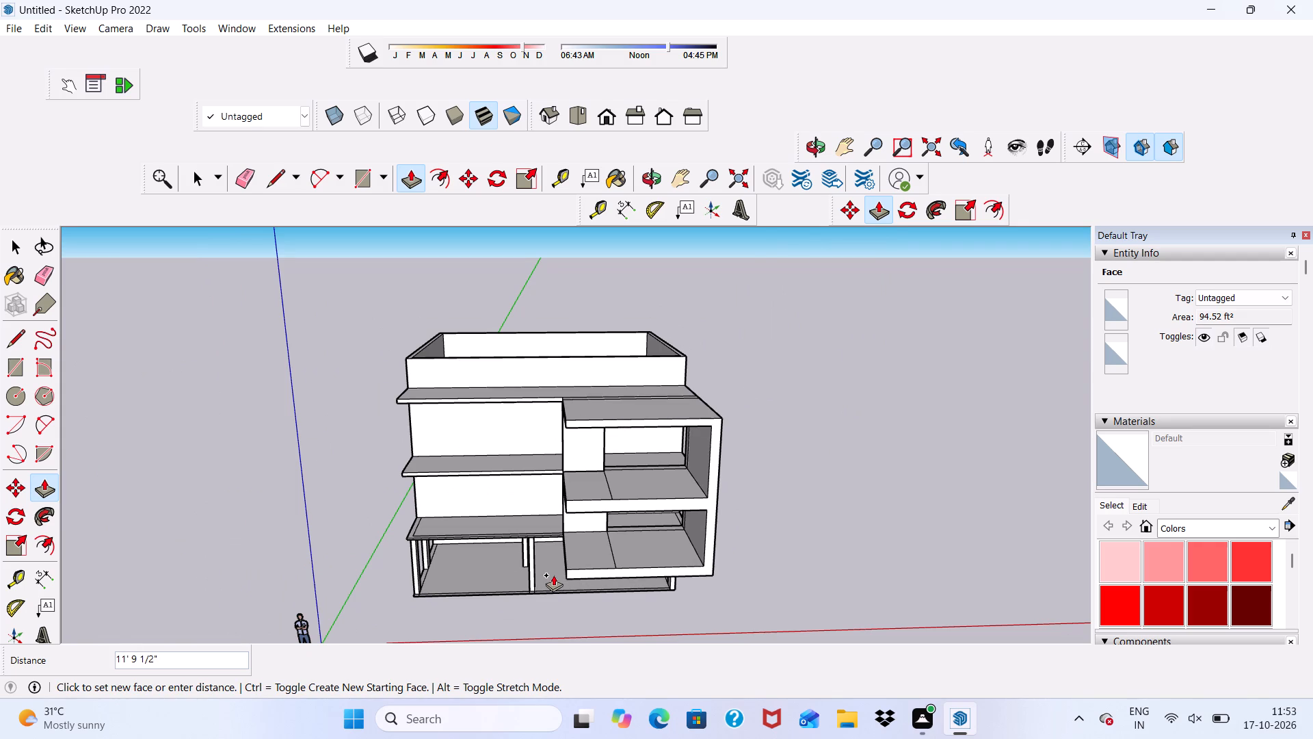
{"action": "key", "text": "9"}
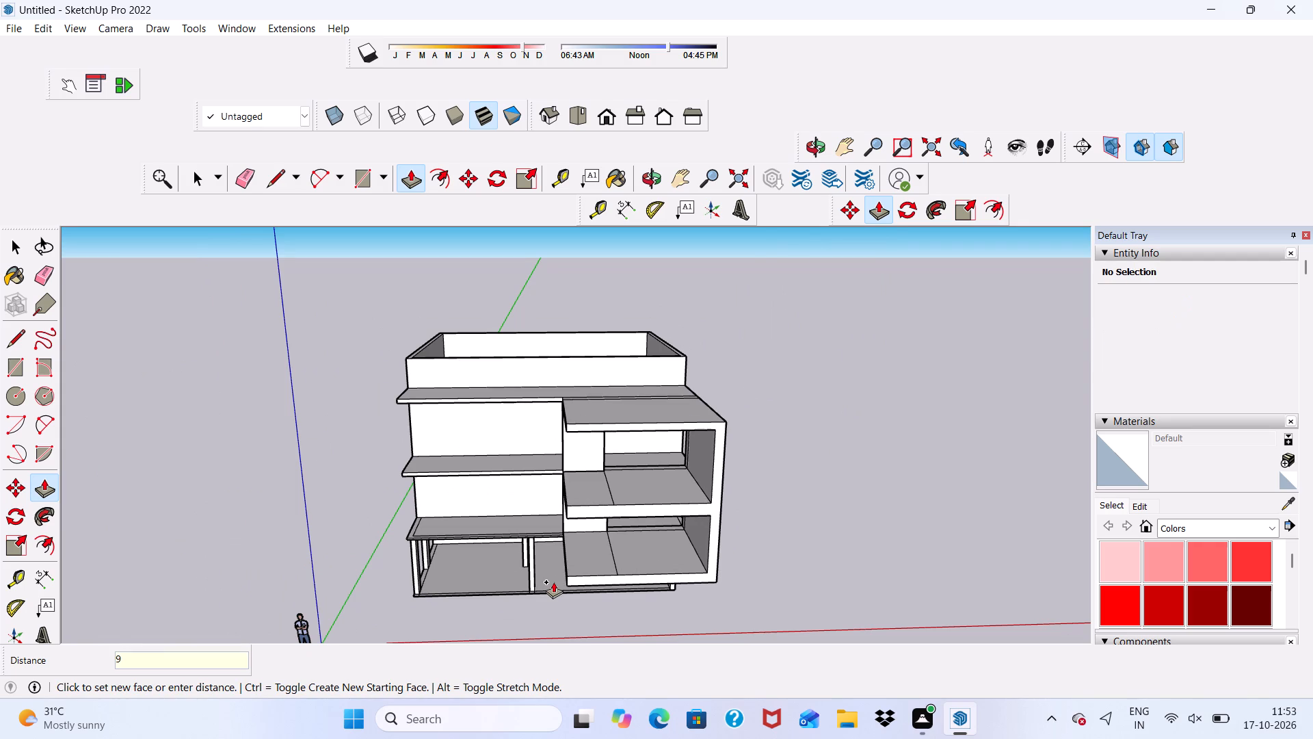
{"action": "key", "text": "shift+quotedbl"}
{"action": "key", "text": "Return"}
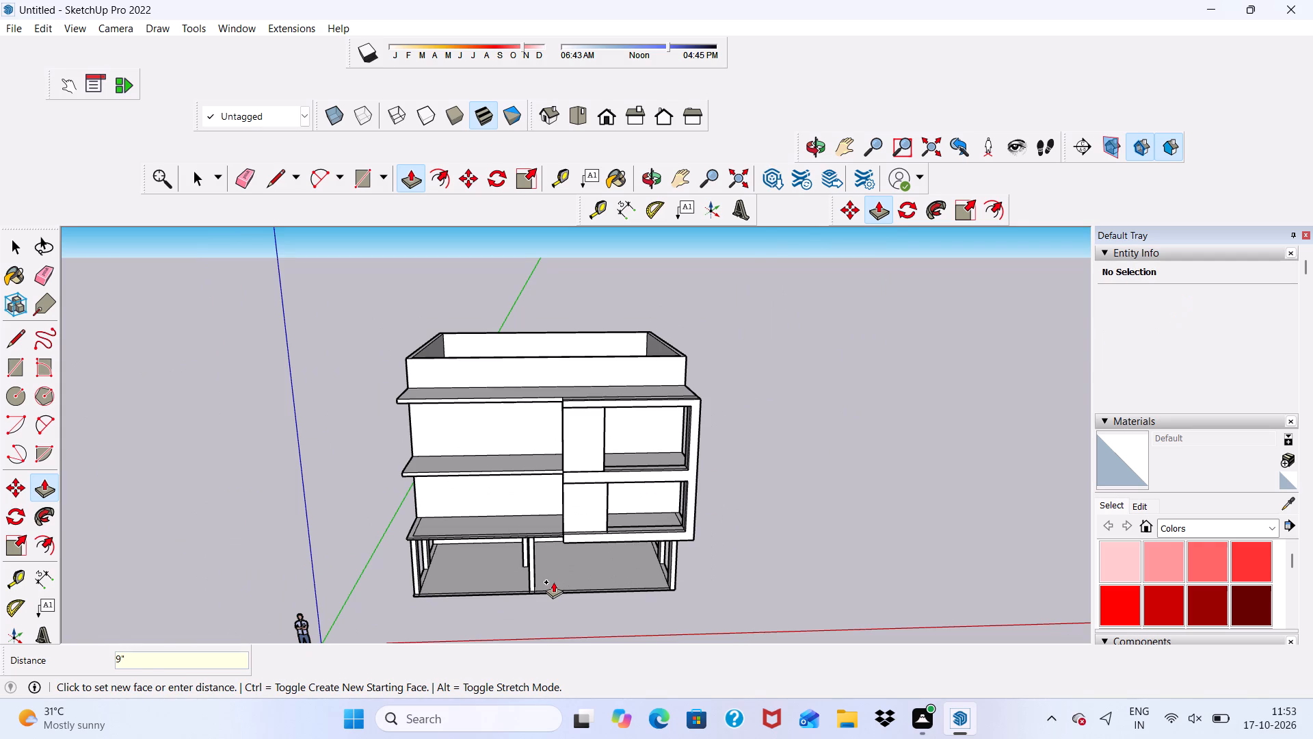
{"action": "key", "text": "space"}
Examine the extended frame and both panels from the side and from above.
{"action": "scroll", "coordinate": [695, 462], "scroll_direction": "down", "scroll_amount": 1}
{"action": "middle_click_drag", "start_coordinate": [702, 461], "coordinate": [399, 485]}
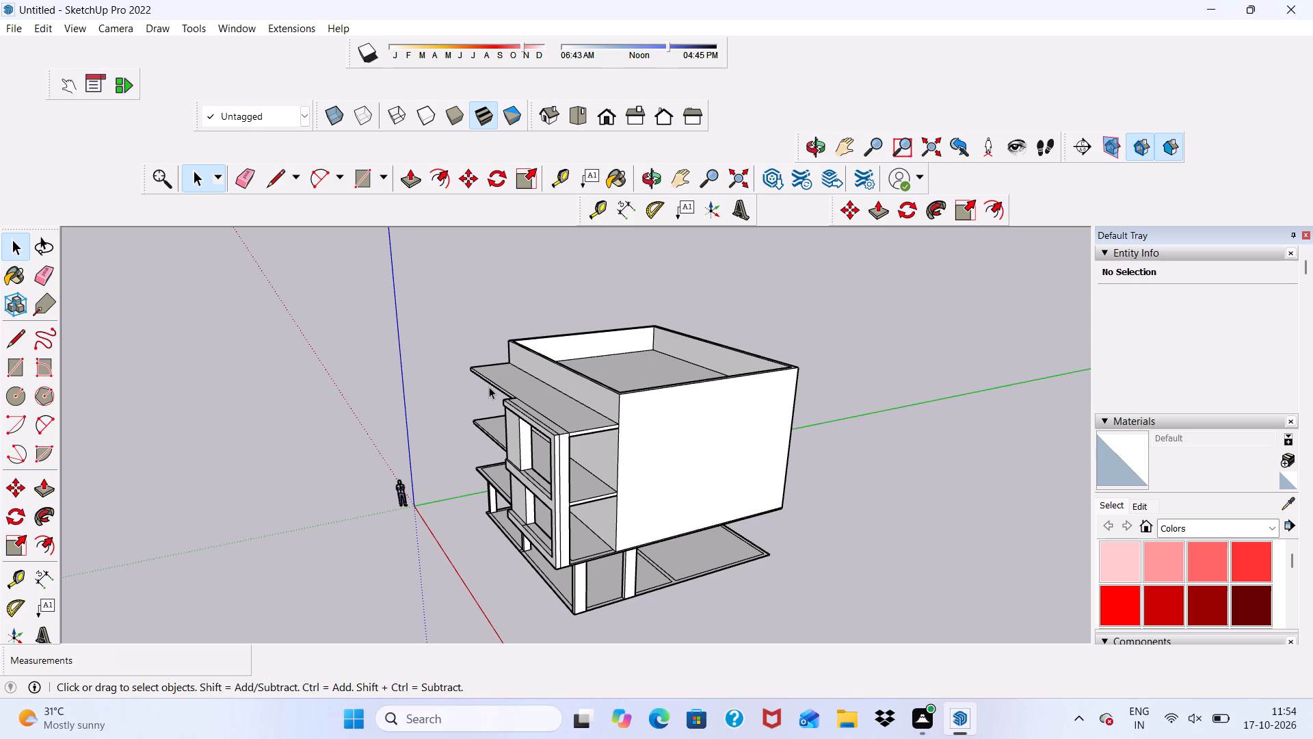
{"action": "scroll", "coordinate": [526, 500], "scroll_direction": "up", "scroll_amount": 2}
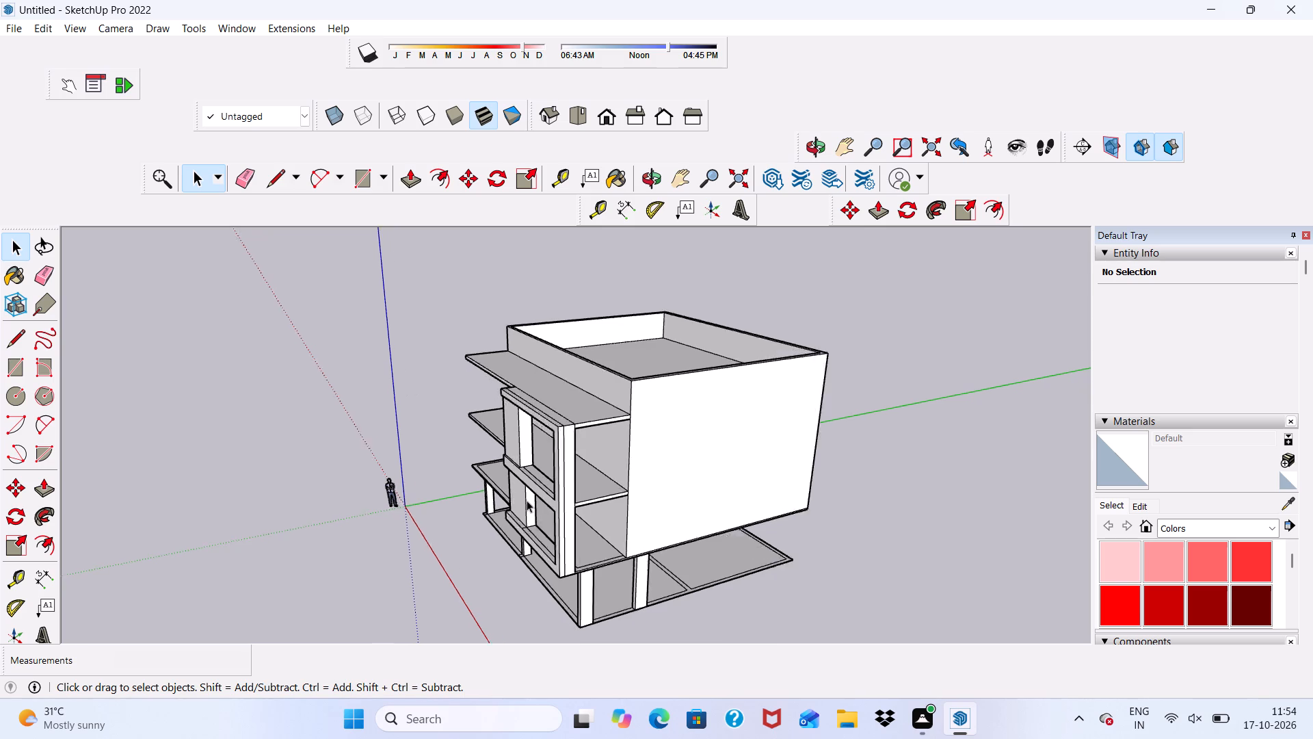
{"action": "scroll", "coordinate": [527, 500], "scroll_direction": "up", "scroll_amount": 3}
{"action": "scroll", "coordinate": [527, 500], "scroll_direction": "down", "scroll_amount": 3}
{"action": "middle_click_drag", "start_coordinate": [527, 499], "coordinate": [681, 546]}
{"action": "scroll", "coordinate": [651, 517], "scroll_direction": "up", "scroll_amount": 5}
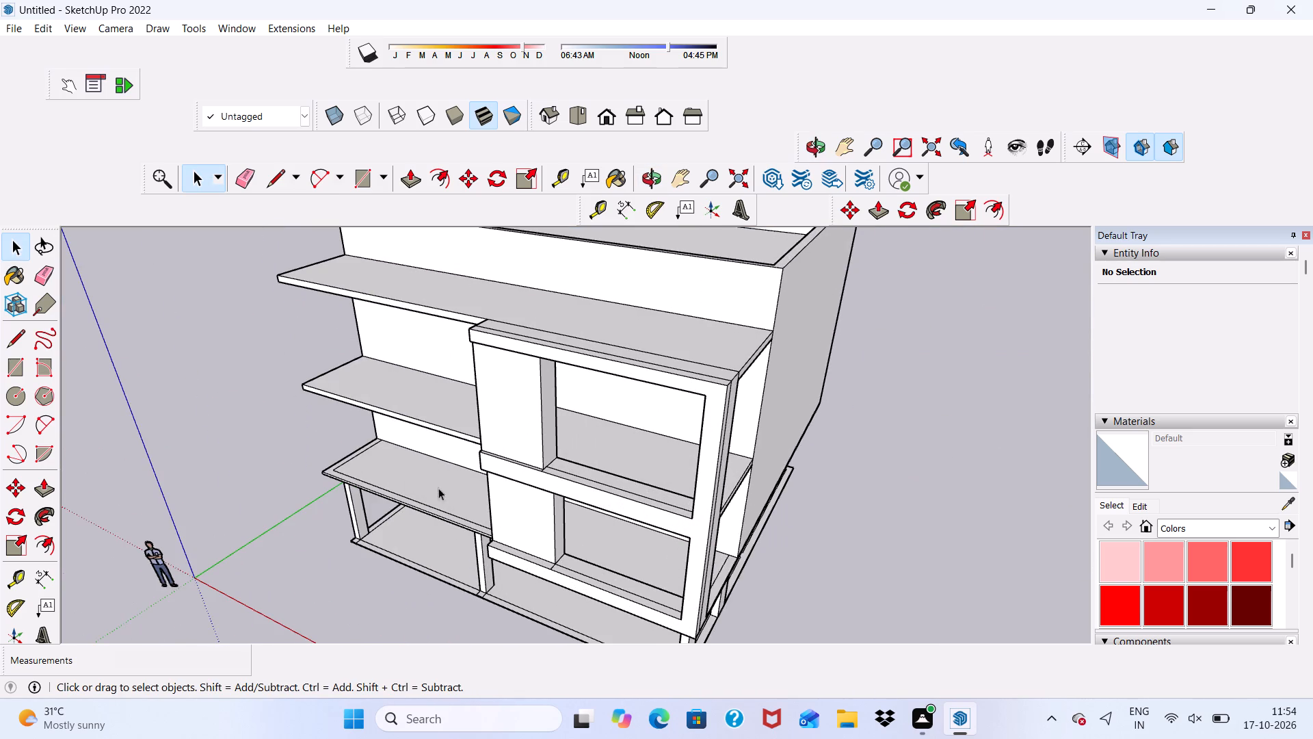
{"action": "scroll", "coordinate": [551, 469], "scroll_direction": "up", "scroll_amount": 1}
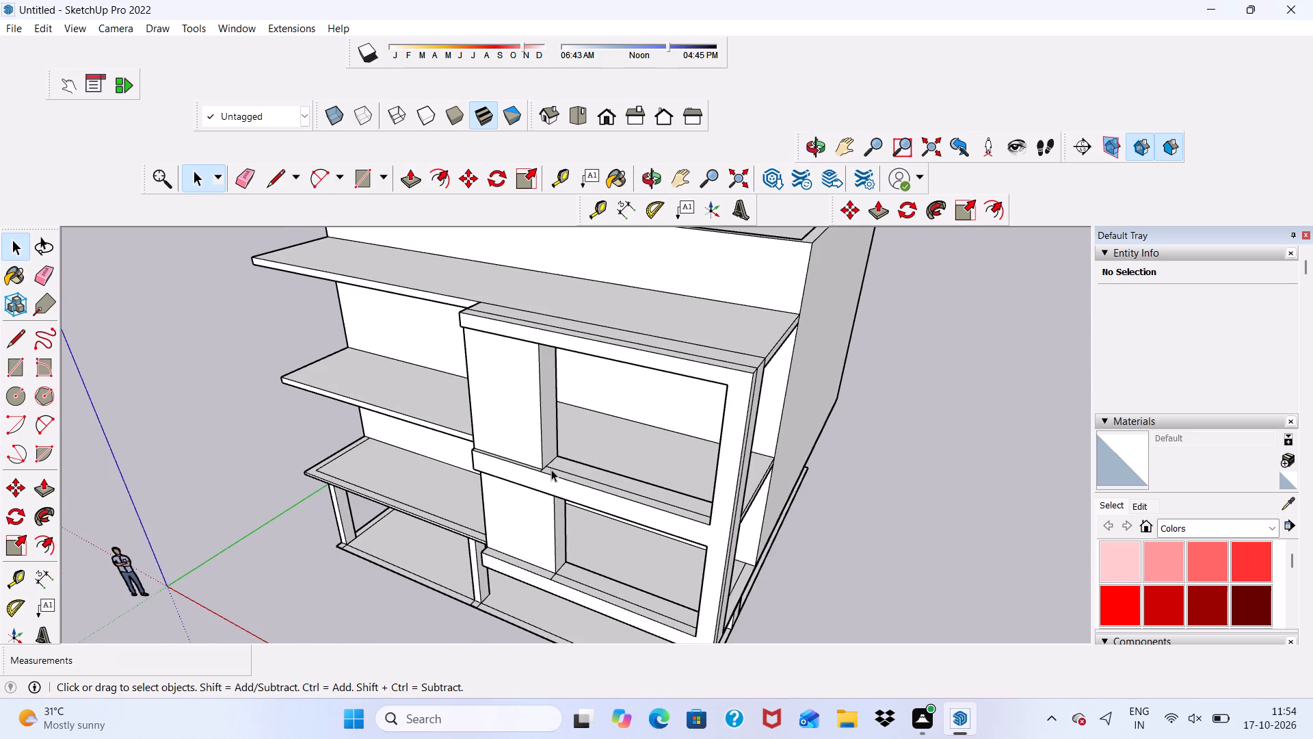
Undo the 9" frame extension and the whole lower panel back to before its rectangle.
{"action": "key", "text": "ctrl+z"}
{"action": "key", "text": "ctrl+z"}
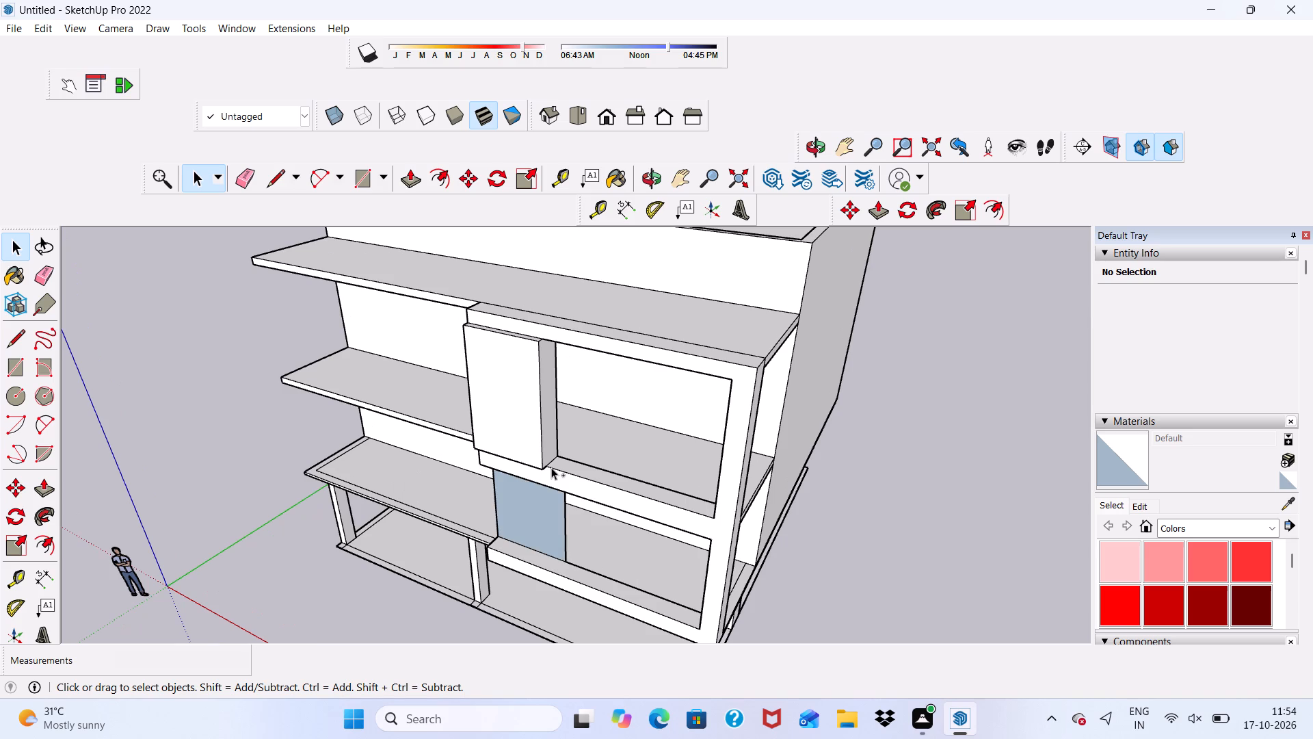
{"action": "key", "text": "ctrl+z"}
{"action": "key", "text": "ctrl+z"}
Undo the panel between the frame's top and middle bars, along with the frame's preceding outward extension.
{"action": "key", "text": "ctrl+z"}
{"action": "key", "text": "ctrl+z"}
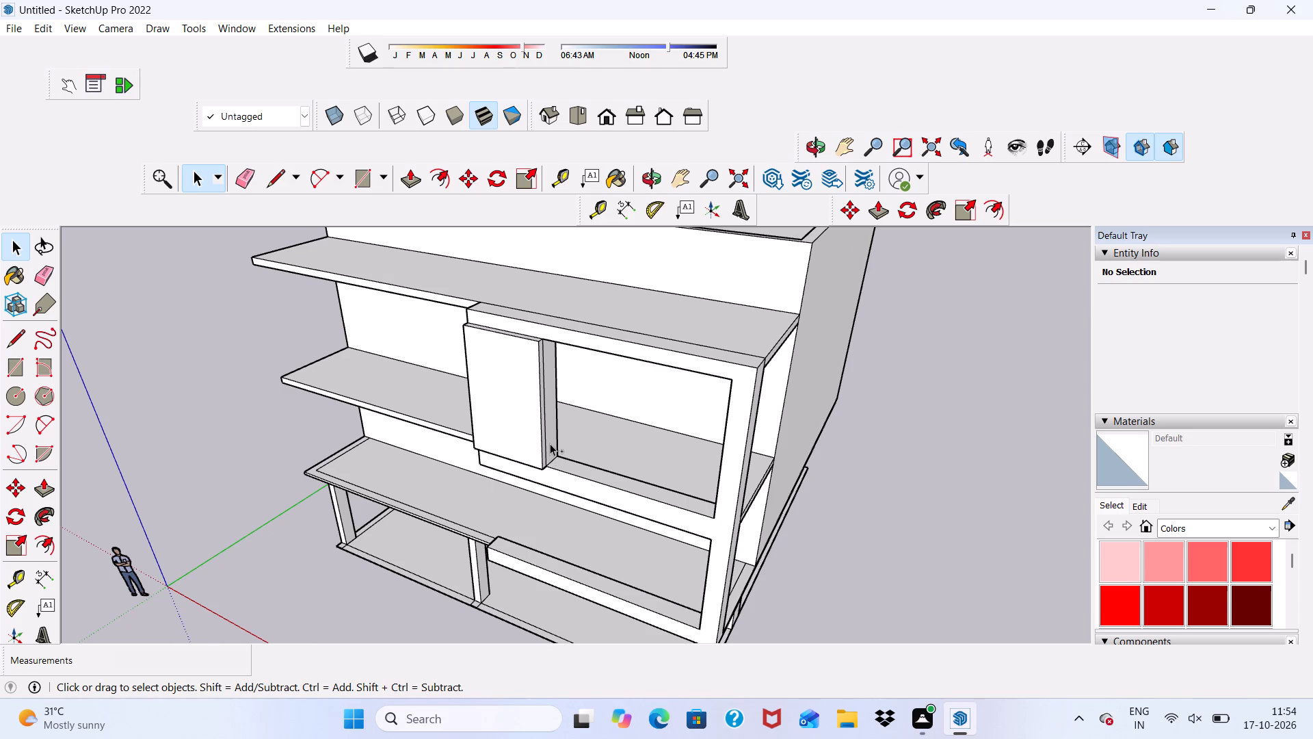
{"action": "key", "text": "ctrl+z"}
{"action": "key", "text": "ctrl+z"}
{"action": "key", "text": "ctrl+z"}
{"action": "key", "text": "ctrl+z"}
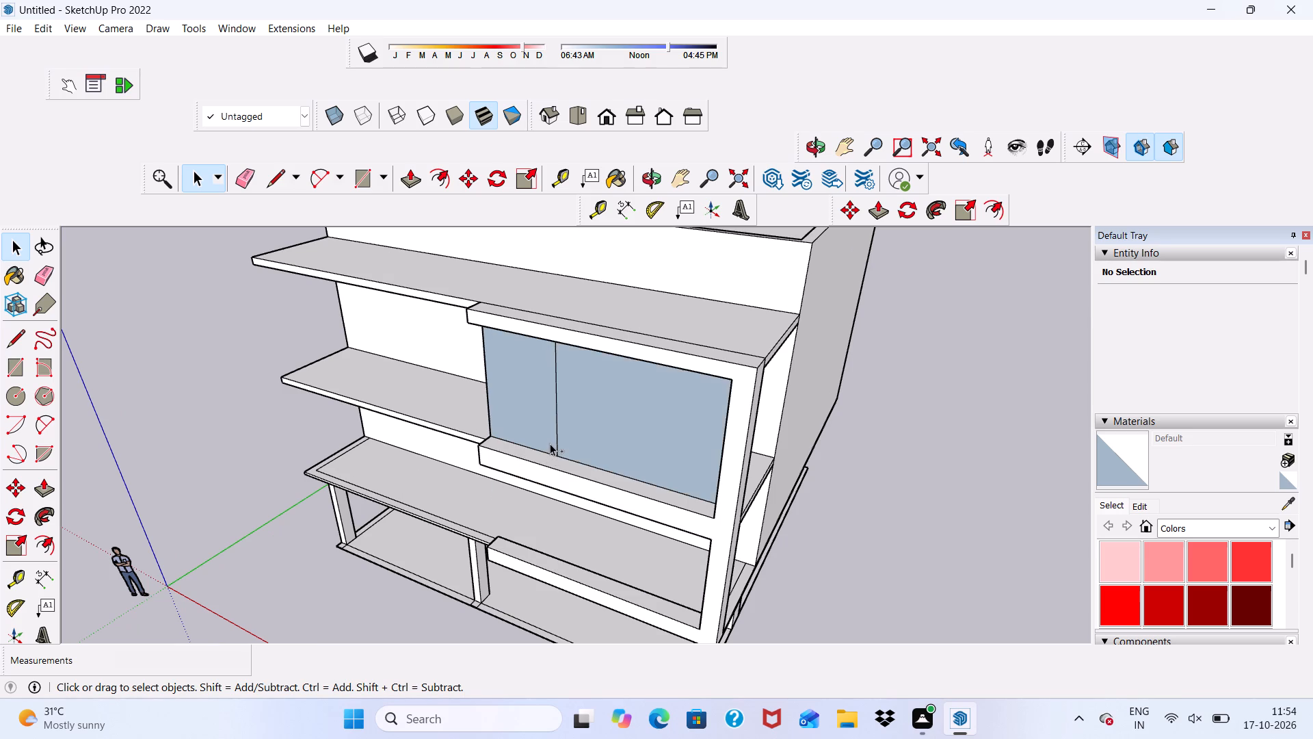
{"action": "key", "text": "ctrl+z"}
{"action": "key", "text": "ctrl+z"}
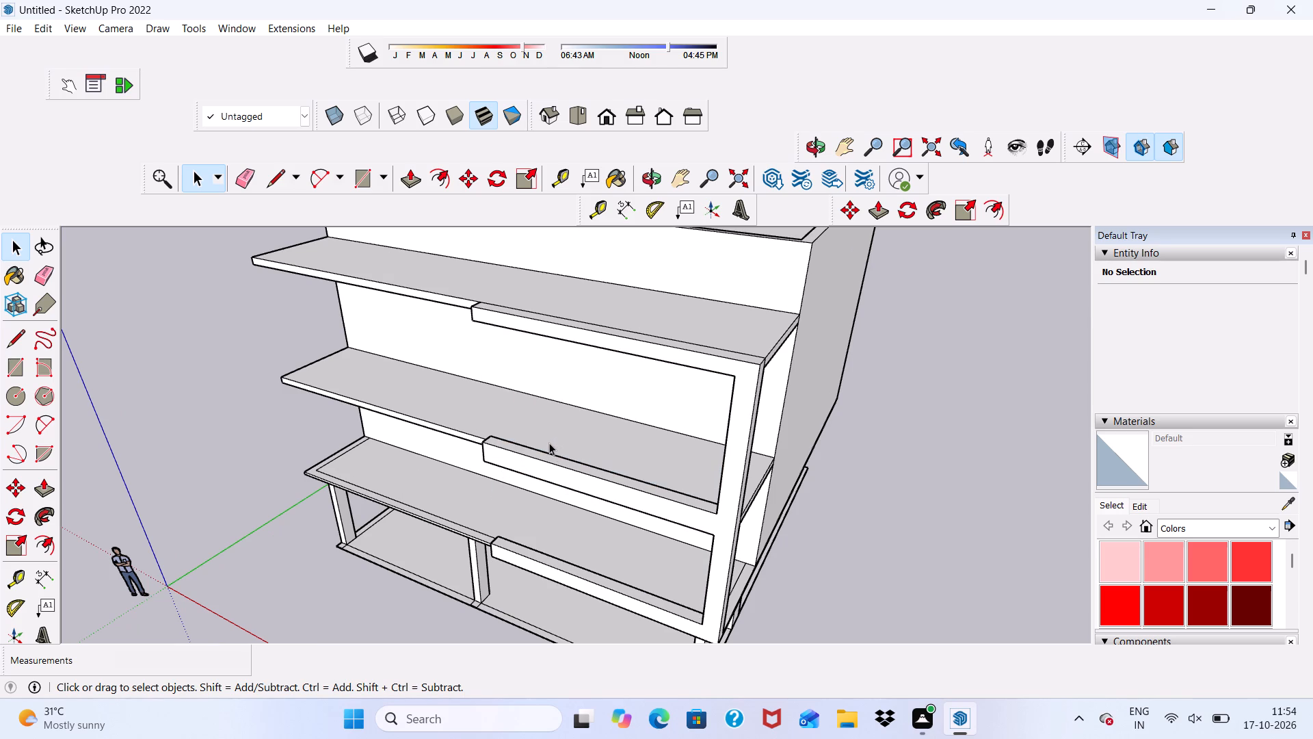
Examine the front facade with the bare E-shaped frame, including how the building's geometry is connected.
{"action": "scroll", "coordinate": [492, 347], "scroll_direction": "up", "scroll_amount": 4}
{"action": "scroll", "coordinate": [493, 359], "scroll_direction": "down", "scroll_amount": 5}
{"action": "middle_click_drag", "start_coordinate": [488, 427], "coordinate": [597, 364]}
{"action": "scroll", "coordinate": [491, 476], "scroll_direction": "down", "scroll_amount": 1}
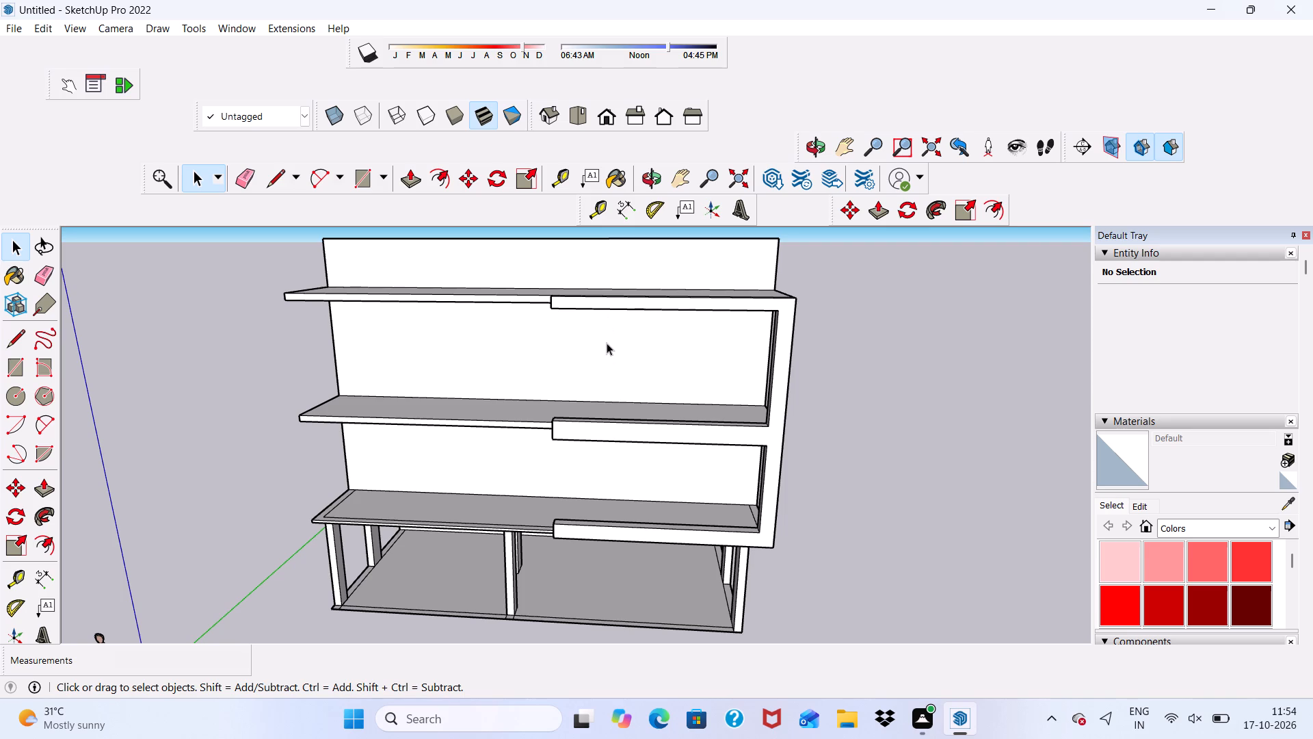
{"action": "triple_click", "coordinate": [607, 343]}
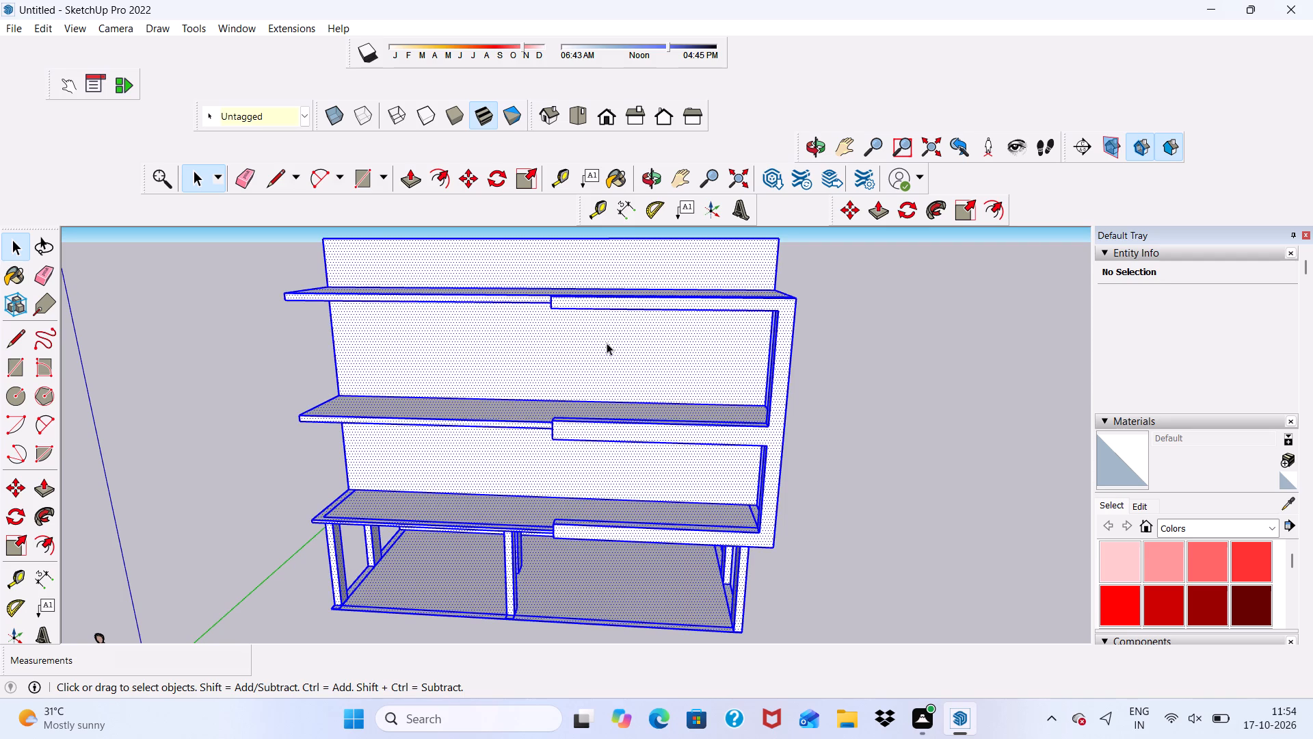
{"action": "scroll", "coordinate": [607, 343], "scroll_direction": "right", "scroll_amount": 1}
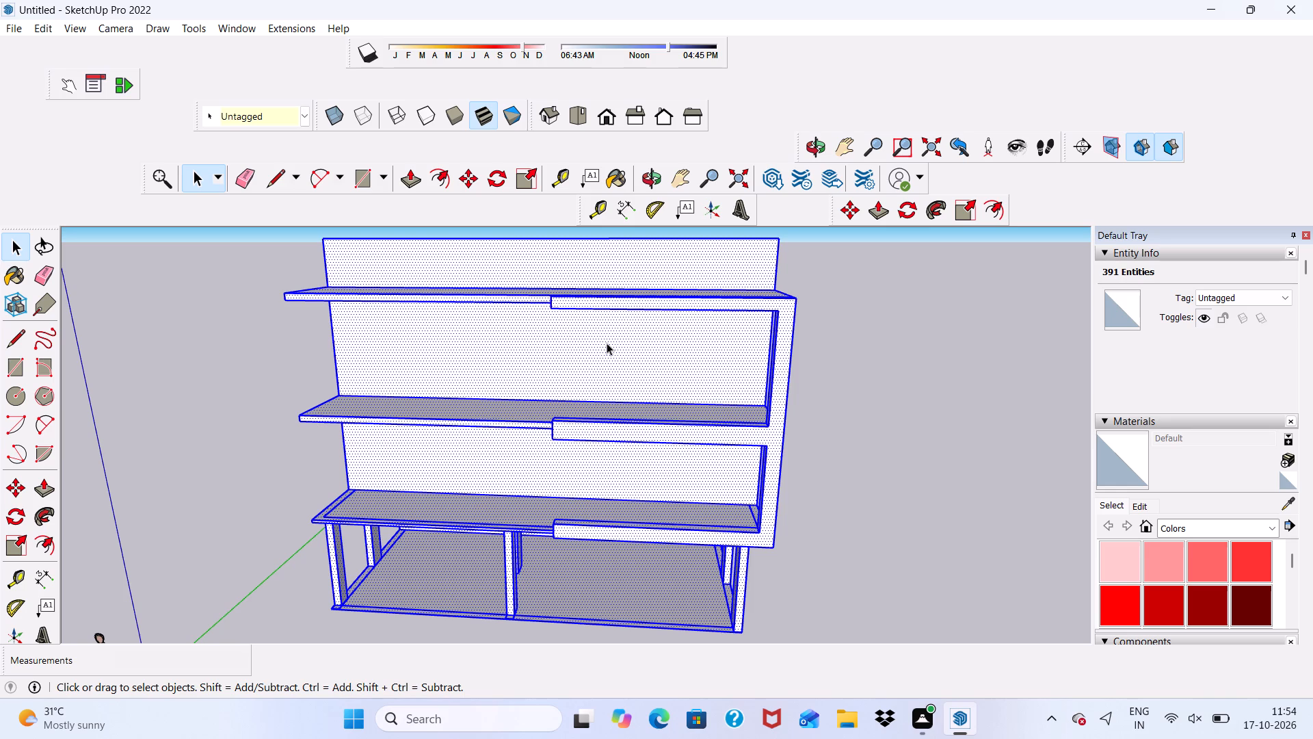
{"action": "key", "text": "space"}
{"action": "left_click_drag", "start_coordinate": [240, 393], "coordinate": [233, 393]}
{"action": "scroll", "coordinate": [392, 334], "scroll_direction": "up", "scroll_amount": 5}
{"action": "scroll", "coordinate": [391, 335], "scroll_direction": "down", "scroll_amount": 3}
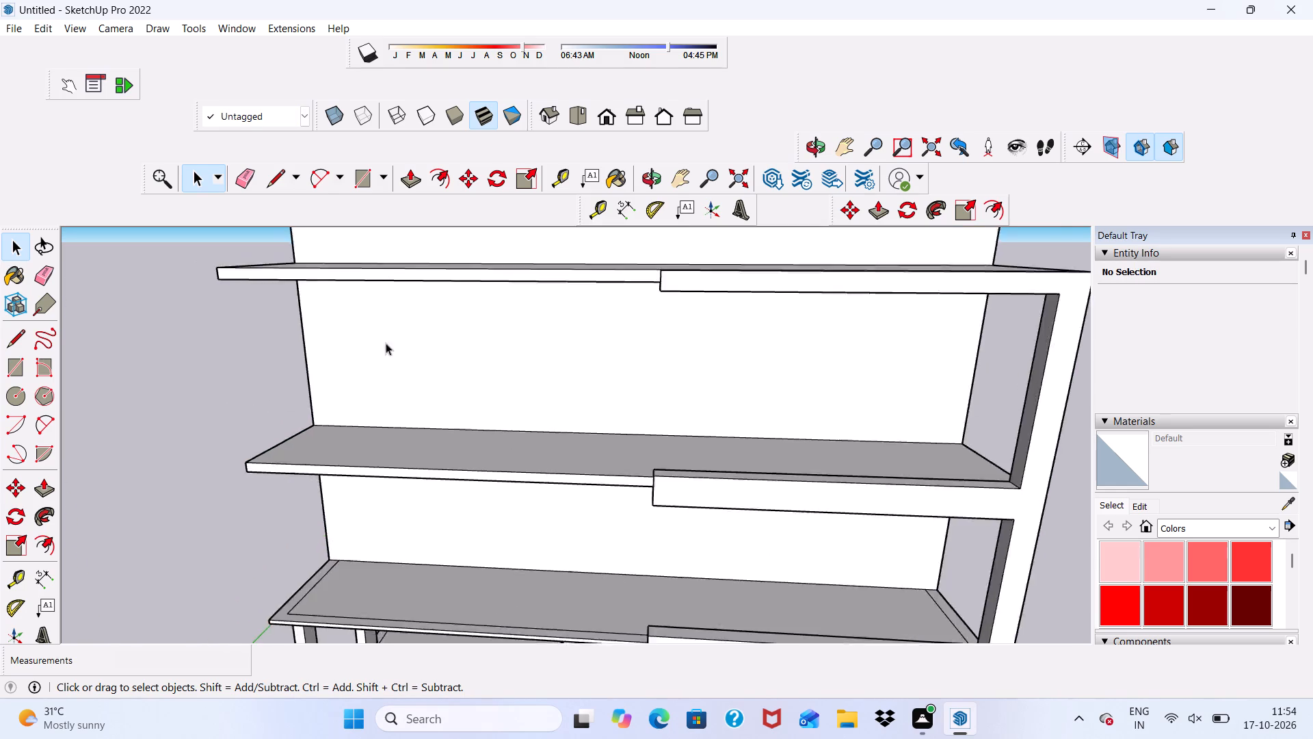
{"action": "scroll", "coordinate": [386, 343], "scroll_direction": "down", "scroll_amount": 5}
{"action": "middle_click_drag", "start_coordinate": [438, 339], "coordinate": [482, 356]}
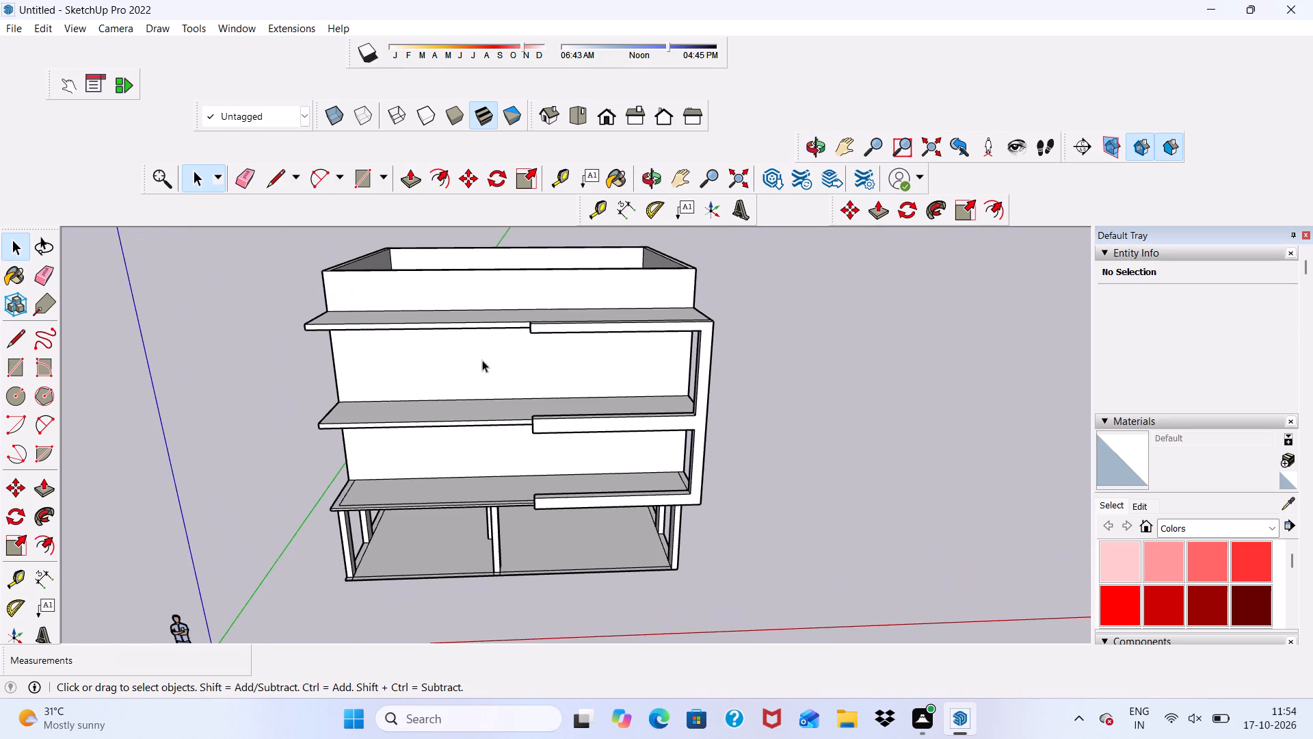
{"action": "scroll", "coordinate": [539, 350], "scroll_direction": "up", "scroll_amount": 10}
{"action": "scroll", "coordinate": [483, 346], "scroll_direction": "down", "scroll_amount": 10}
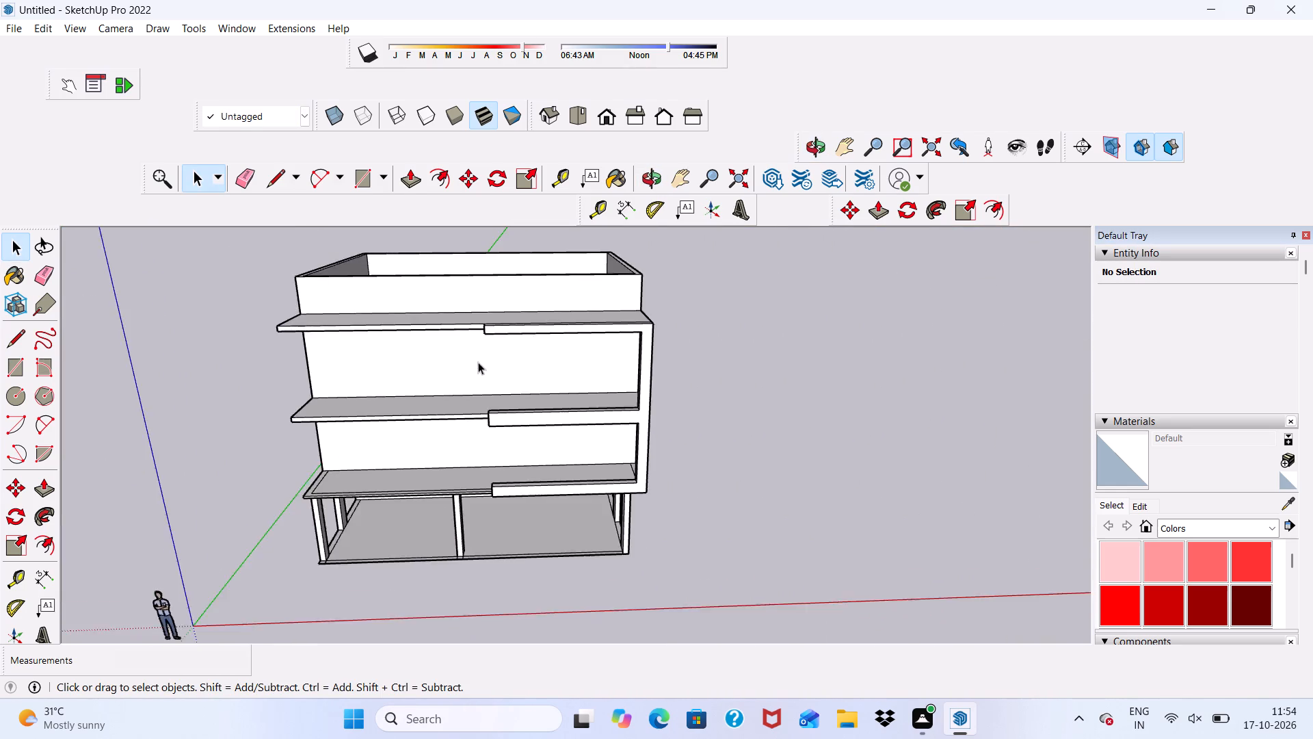
Examine the front facade from eye level and from above, including the E-shaped frame's front face.
{"action": "scroll", "coordinate": [478, 362], "scroll_direction": "down", "scroll_amount": 4}
{"action": "scroll", "coordinate": [493, 403], "scroll_direction": "up", "scroll_amount": 5}
{"action": "scroll", "coordinate": [494, 400], "scroll_direction": "down", "scroll_amount": 3}
{"action": "middle_click_drag", "start_coordinate": [494, 407], "coordinate": [492, 335]}
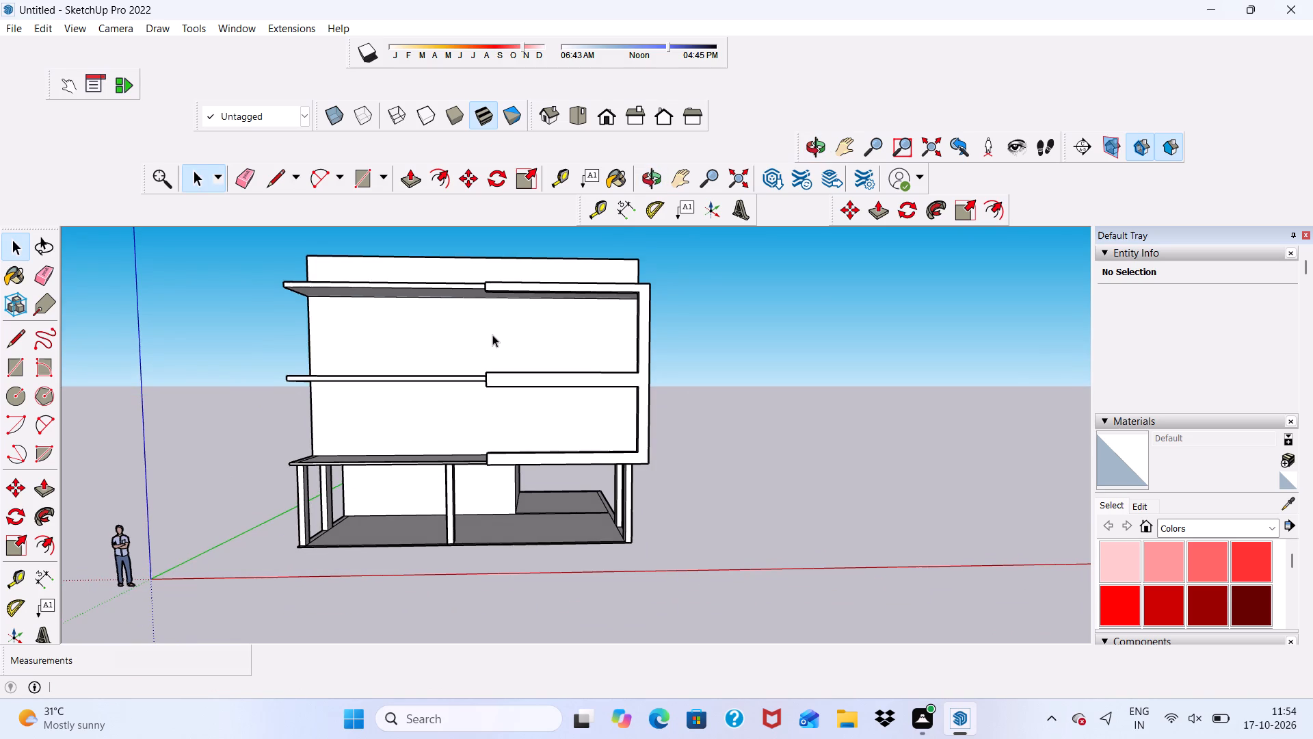
{"action": "scroll", "coordinate": [492, 335], "scroll_direction": "up", "scroll_amount": 6}
{"action": "scroll", "coordinate": [492, 335], "scroll_direction": "down", "scroll_amount": 4}
{"action": "scroll", "coordinate": [493, 341], "scroll_direction": "up", "scroll_amount": 1}
{"action": "middle_click_drag", "start_coordinate": [494, 348], "coordinate": [471, 464]}
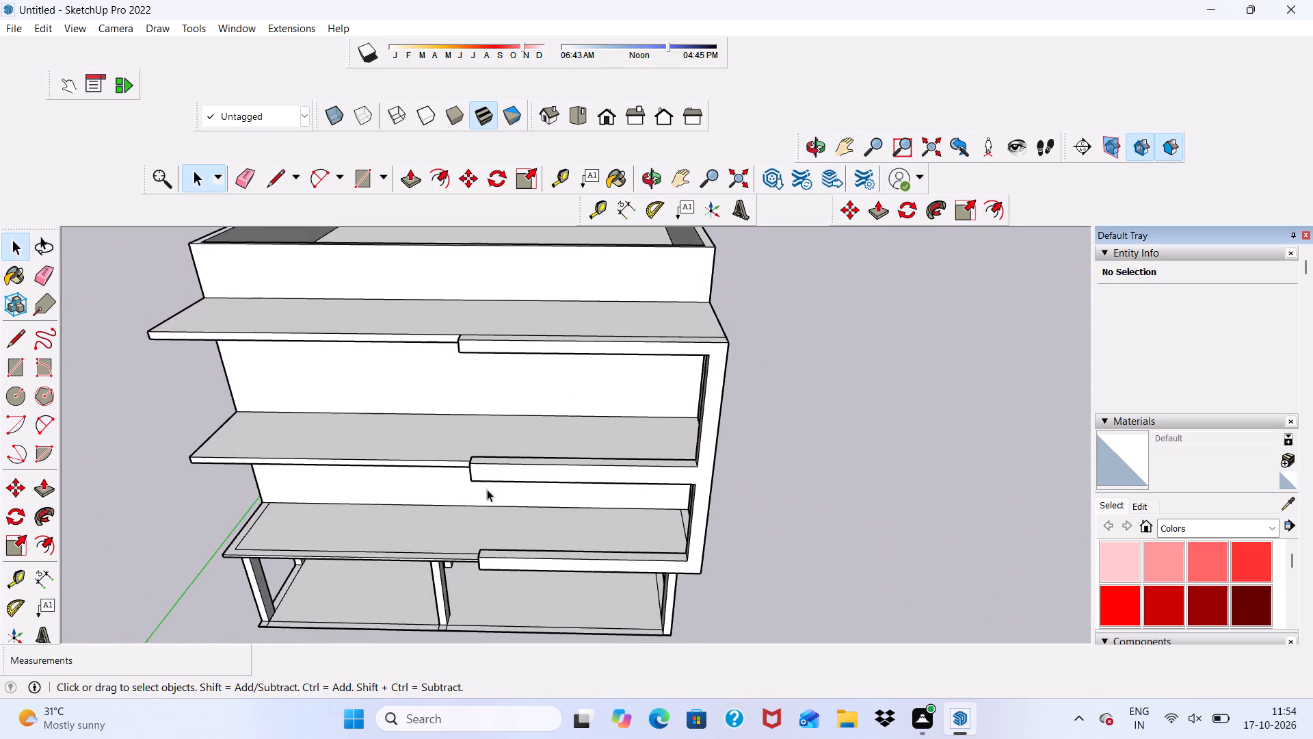
{"action": "scroll", "coordinate": [499, 491], "scroll_direction": "up", "scroll_amount": 5}
{"action": "left_click", "coordinate": [507, 450]}
{"action": "scroll", "coordinate": [497, 390], "scroll_direction": "down", "scroll_amount": 2}
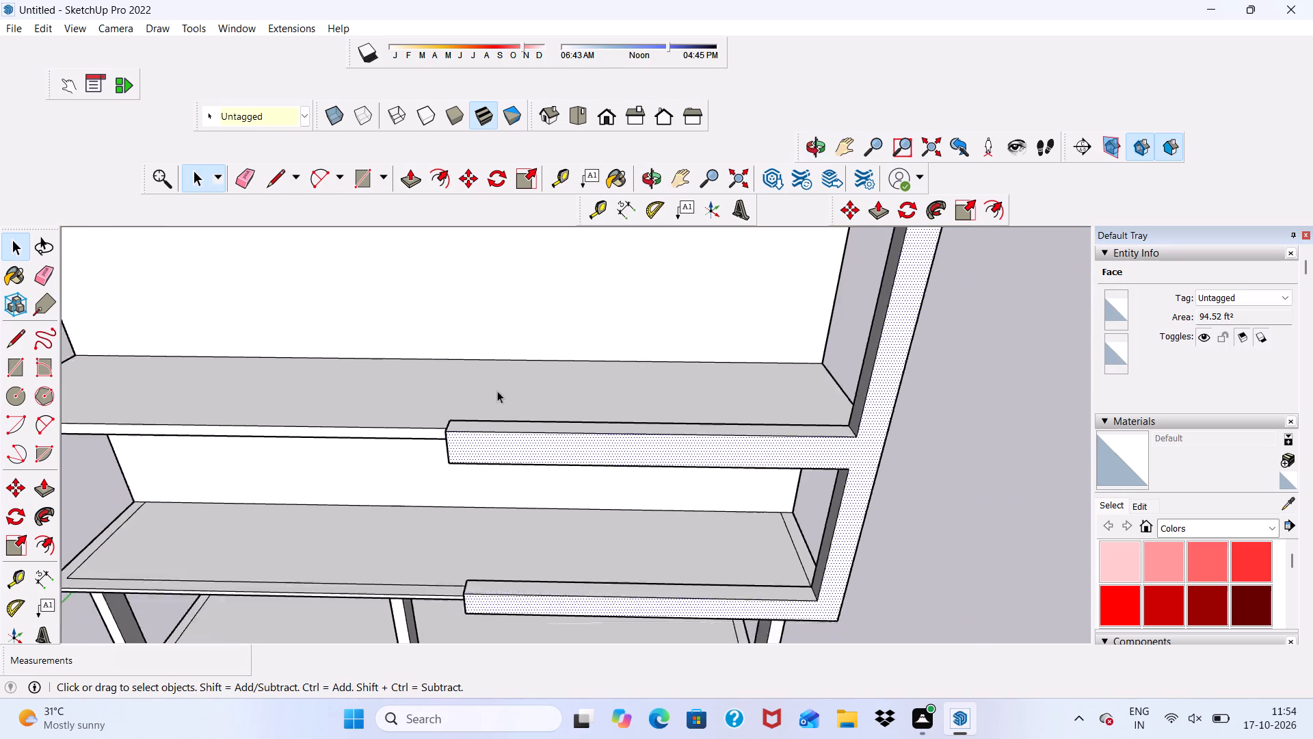
{"action": "scroll", "coordinate": [497, 391], "scroll_direction": "down", "scroll_amount": 8}
{"action": "scroll", "coordinate": [435, 254], "scroll_direction": "up", "scroll_amount": 1}
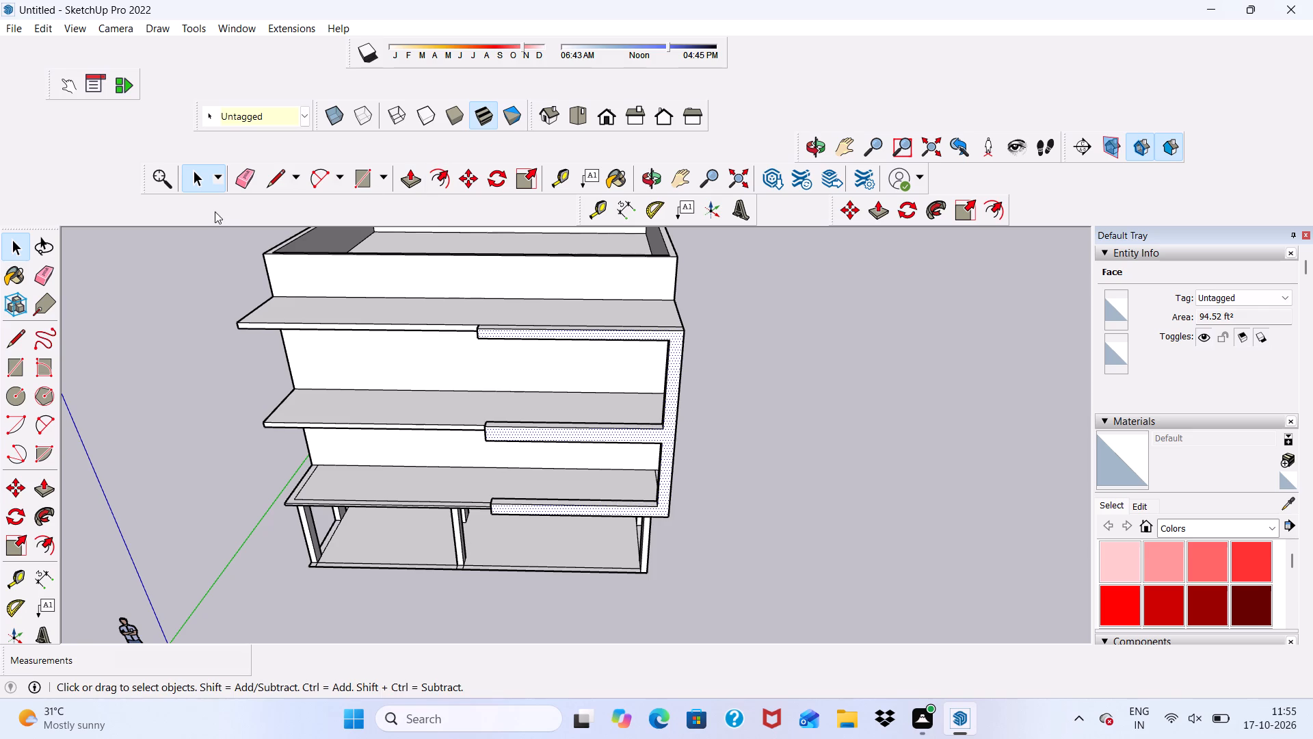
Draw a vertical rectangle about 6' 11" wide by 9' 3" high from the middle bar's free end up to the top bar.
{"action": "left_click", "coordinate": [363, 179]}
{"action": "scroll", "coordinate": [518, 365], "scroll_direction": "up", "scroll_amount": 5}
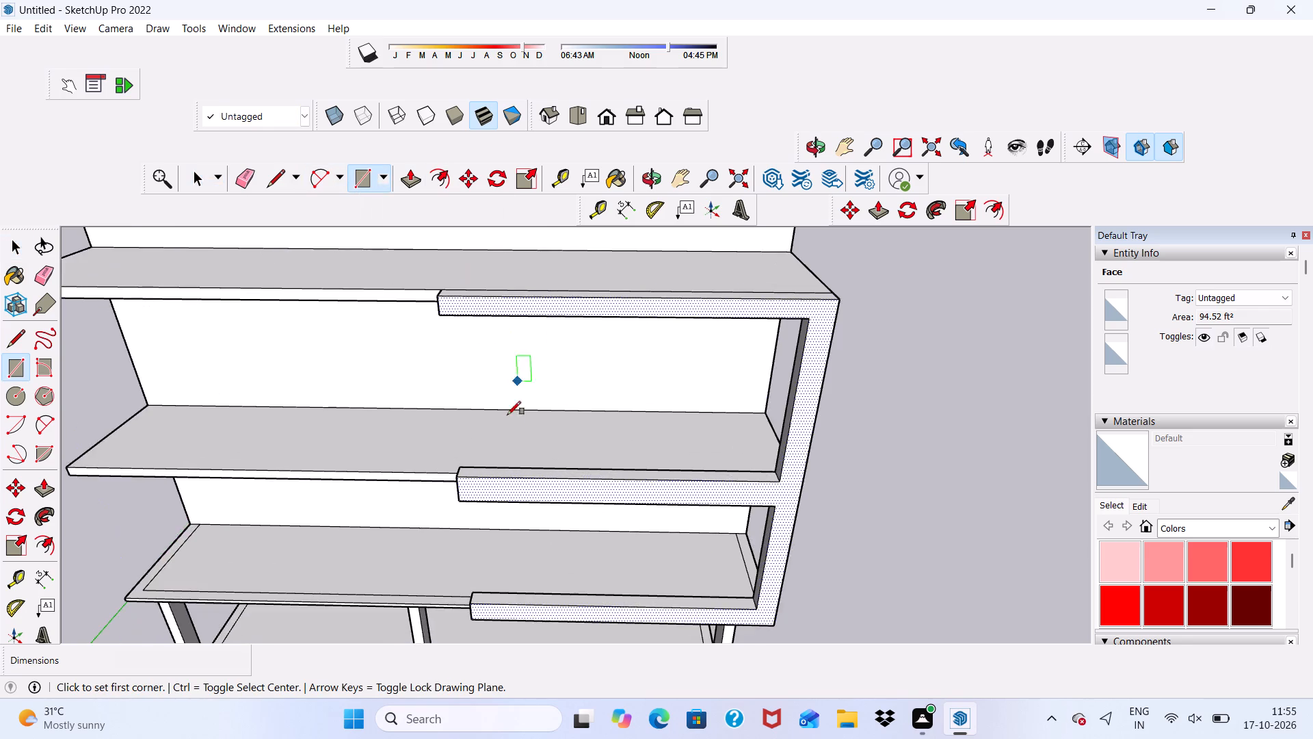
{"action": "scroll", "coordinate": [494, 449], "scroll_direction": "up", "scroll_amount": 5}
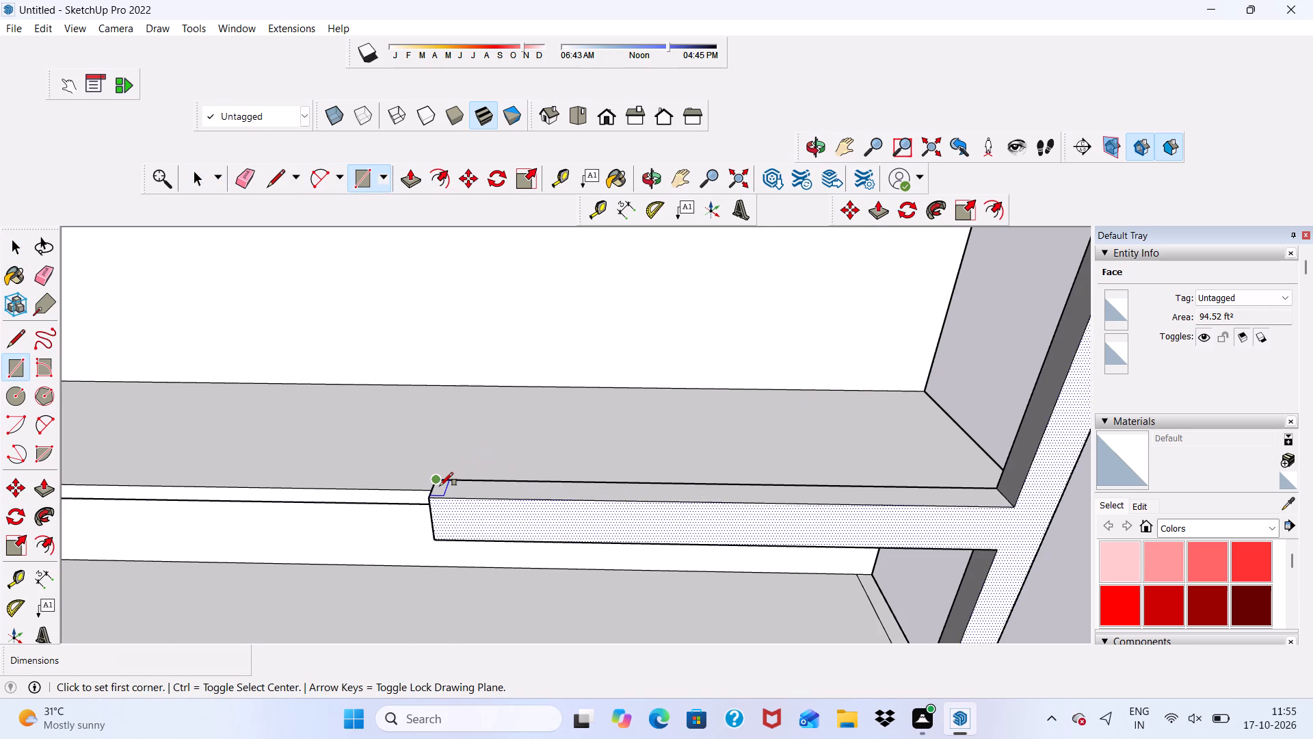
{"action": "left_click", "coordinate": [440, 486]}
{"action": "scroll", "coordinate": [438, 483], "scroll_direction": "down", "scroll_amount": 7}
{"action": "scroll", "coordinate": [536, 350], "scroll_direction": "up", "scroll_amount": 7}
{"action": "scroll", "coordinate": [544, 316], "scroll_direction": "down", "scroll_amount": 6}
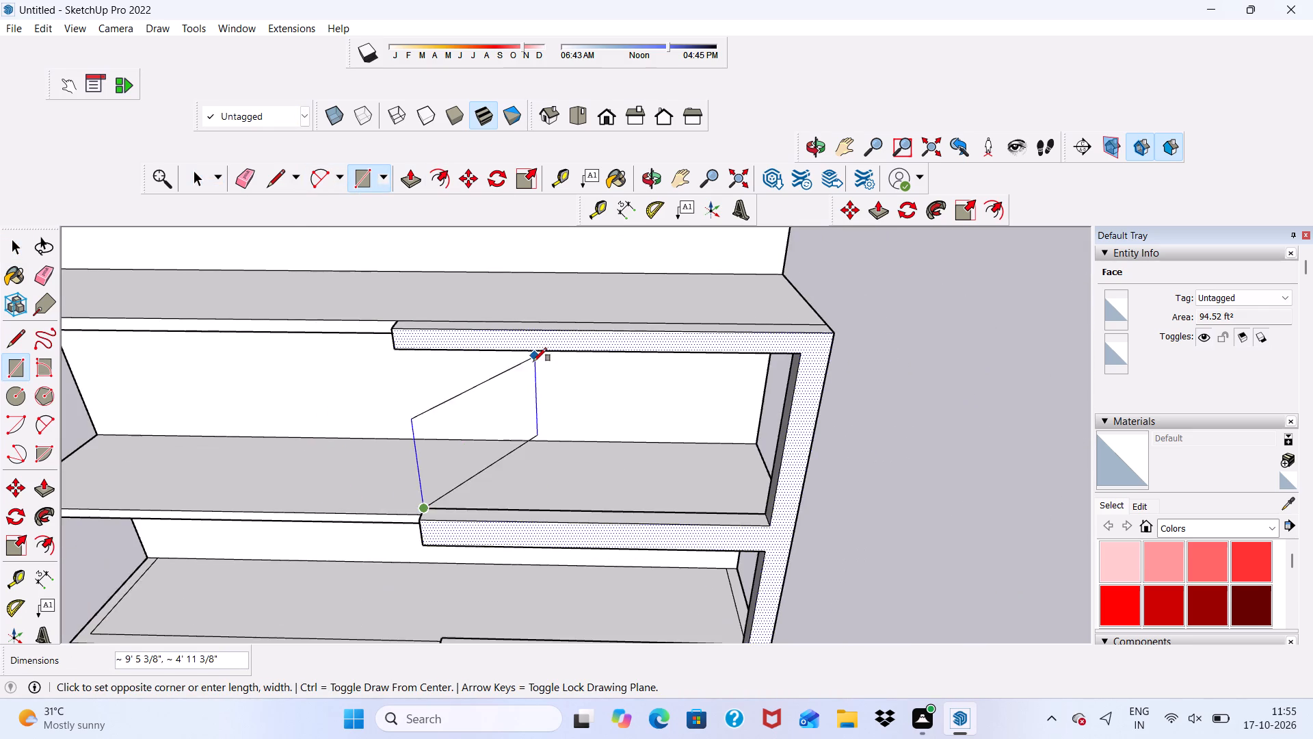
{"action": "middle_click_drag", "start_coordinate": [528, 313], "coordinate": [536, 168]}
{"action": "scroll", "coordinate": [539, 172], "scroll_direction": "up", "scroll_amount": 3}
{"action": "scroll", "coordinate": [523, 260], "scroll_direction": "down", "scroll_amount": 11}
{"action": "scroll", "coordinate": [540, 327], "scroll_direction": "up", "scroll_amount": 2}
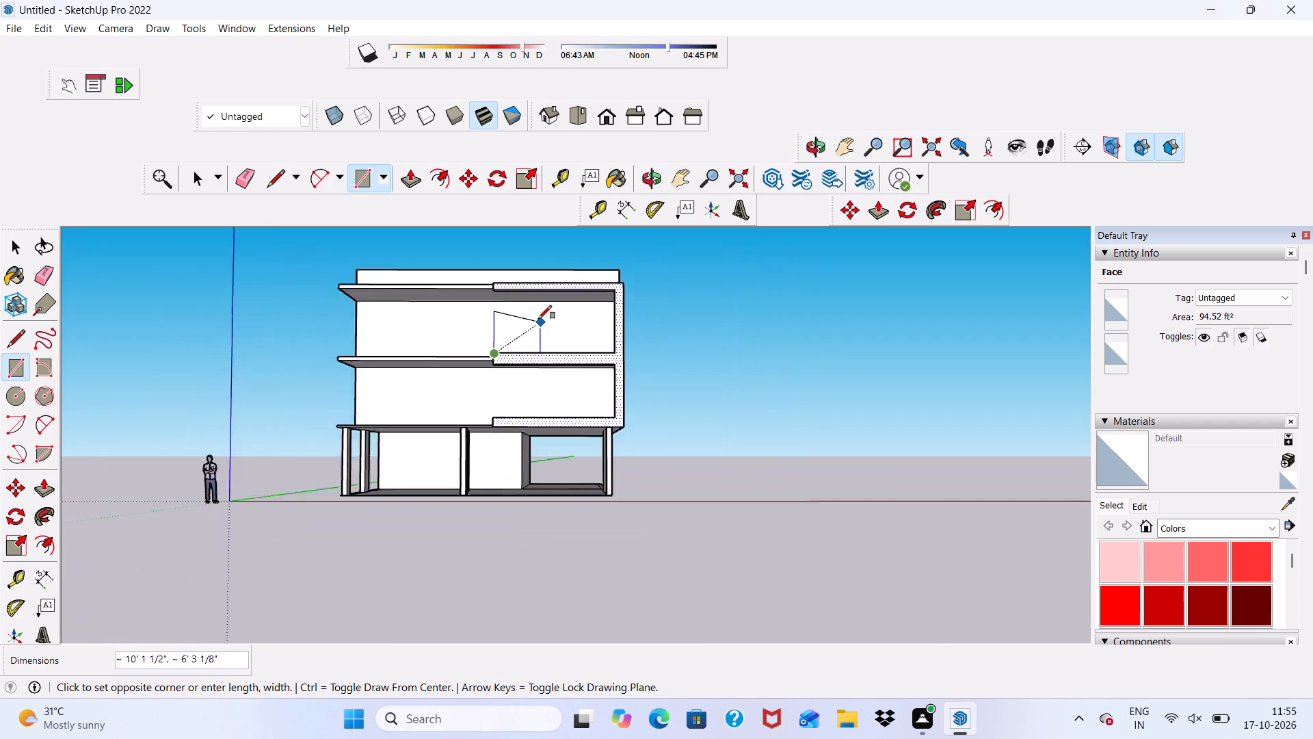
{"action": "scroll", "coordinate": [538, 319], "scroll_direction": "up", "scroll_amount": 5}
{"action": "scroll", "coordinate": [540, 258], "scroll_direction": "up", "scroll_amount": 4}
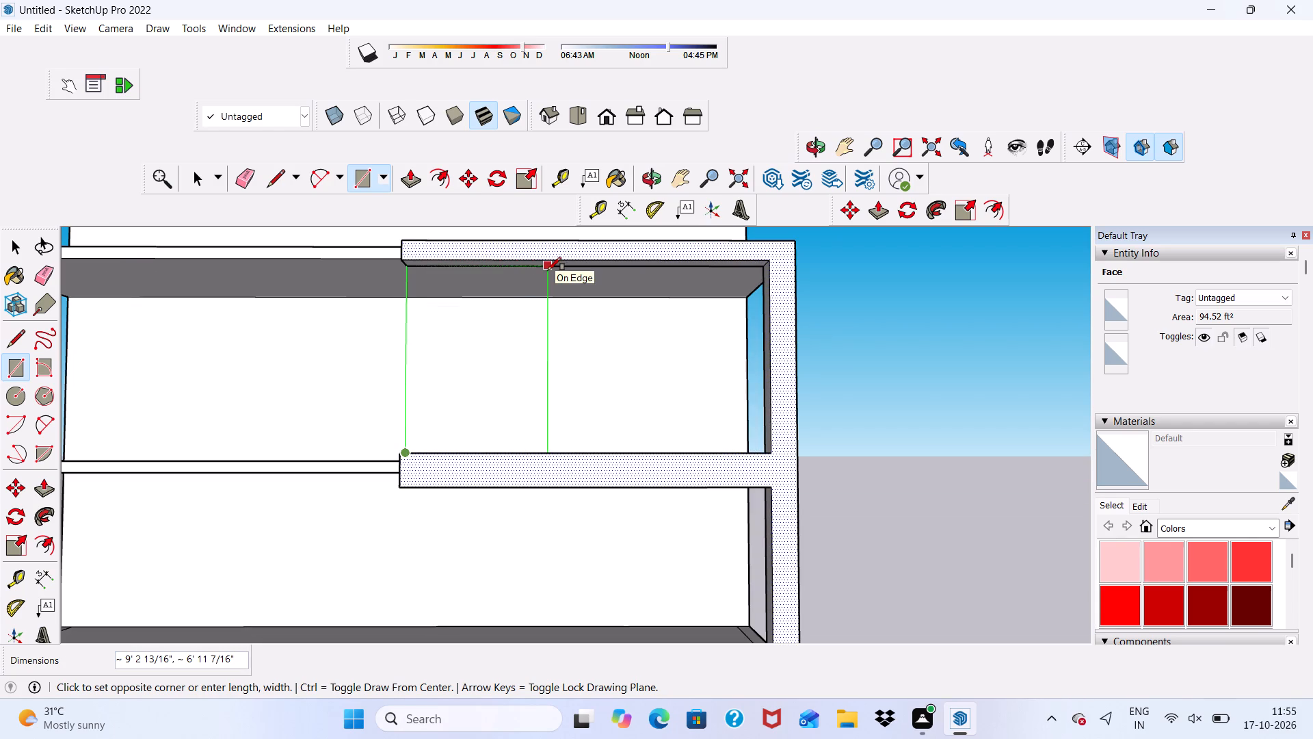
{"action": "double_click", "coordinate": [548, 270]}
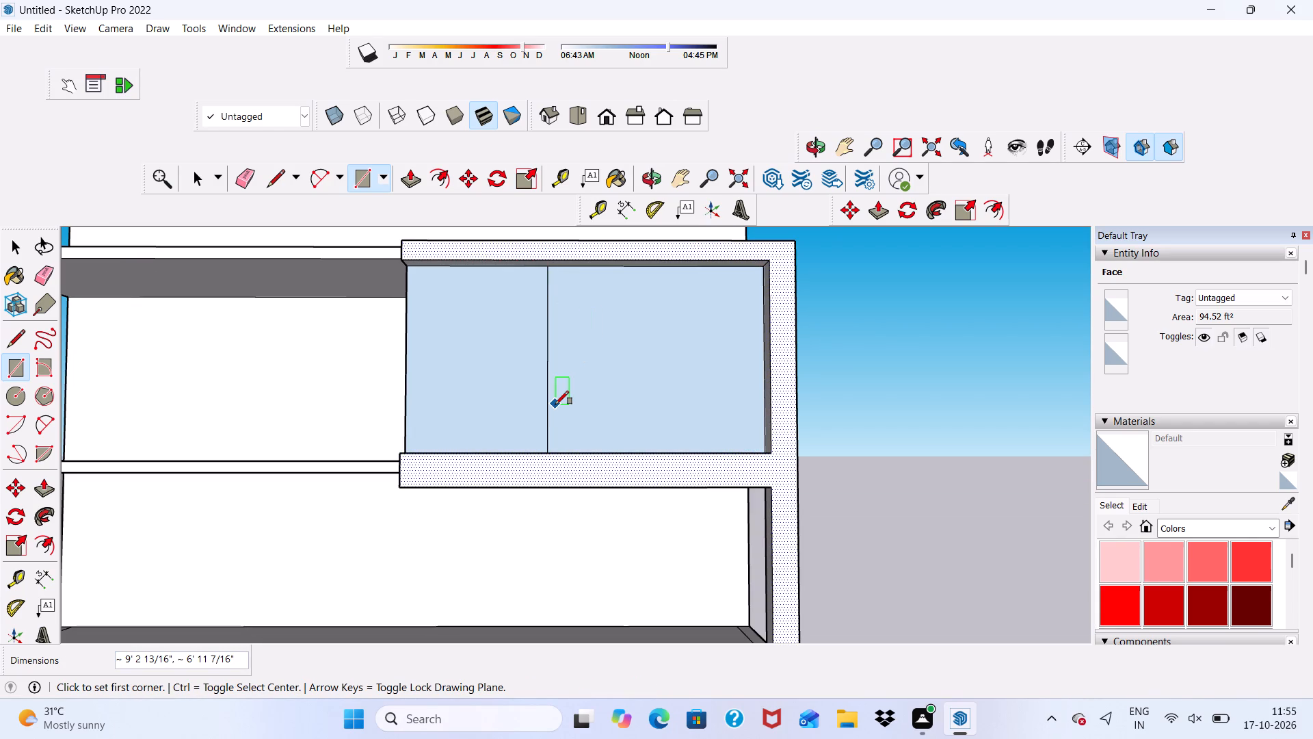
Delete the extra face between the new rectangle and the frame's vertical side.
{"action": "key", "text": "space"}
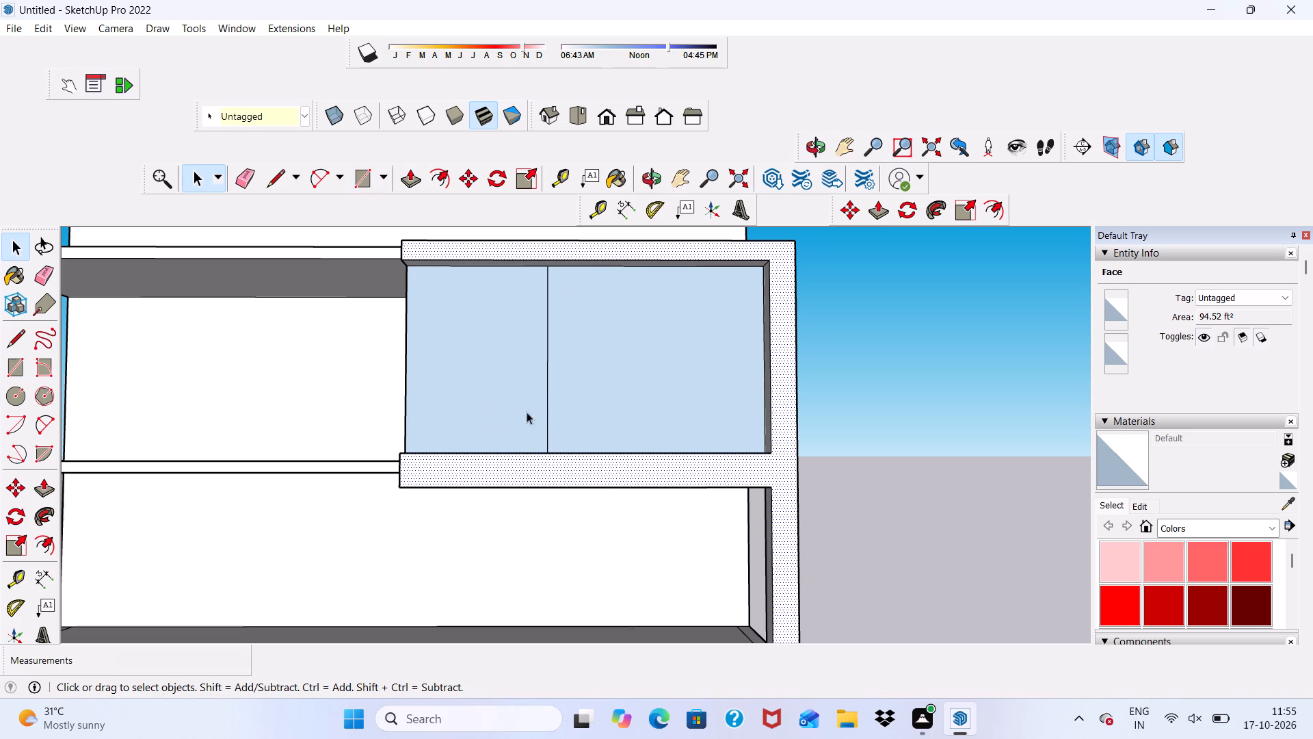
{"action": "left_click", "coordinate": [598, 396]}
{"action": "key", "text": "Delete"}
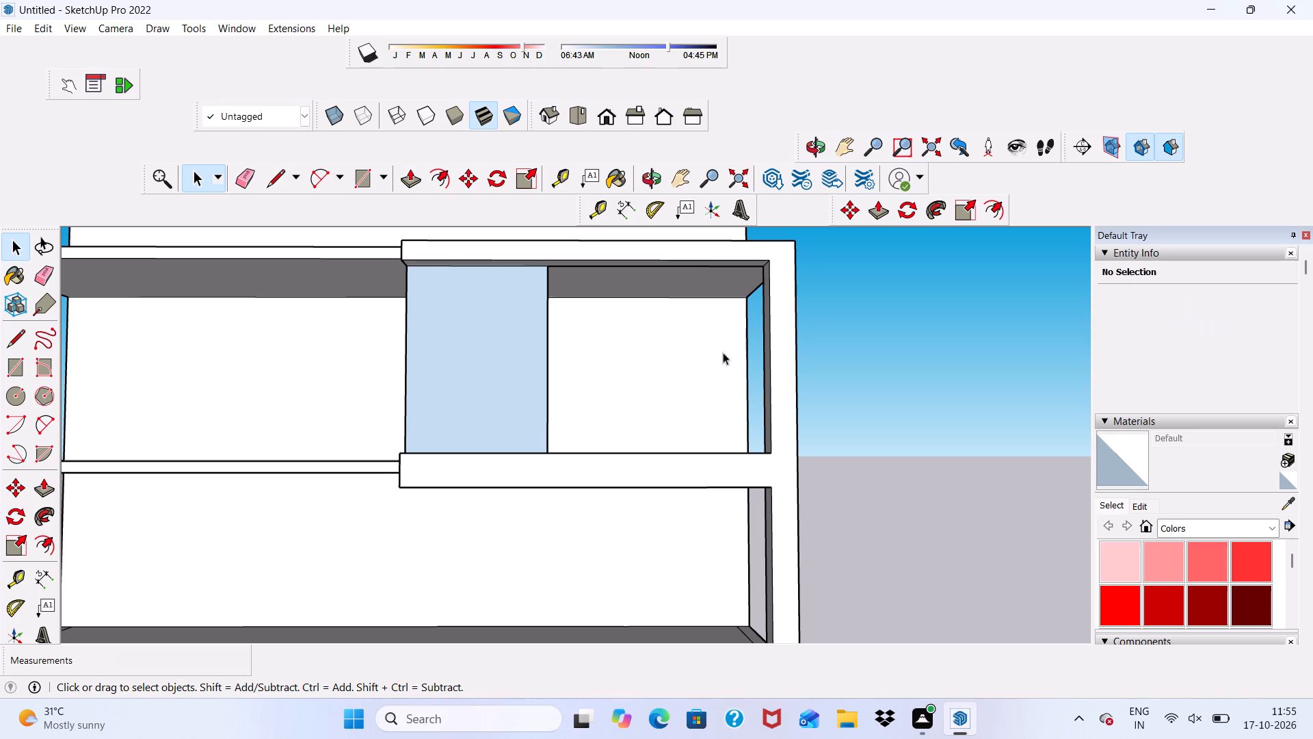
Examine the remaining upper-storey panel on the whole facade from the front and from above.
{"action": "scroll", "coordinate": [652, 385], "scroll_direction": "down", "scroll_amount": 6}
{"action": "left_click", "coordinate": [542, 385]}
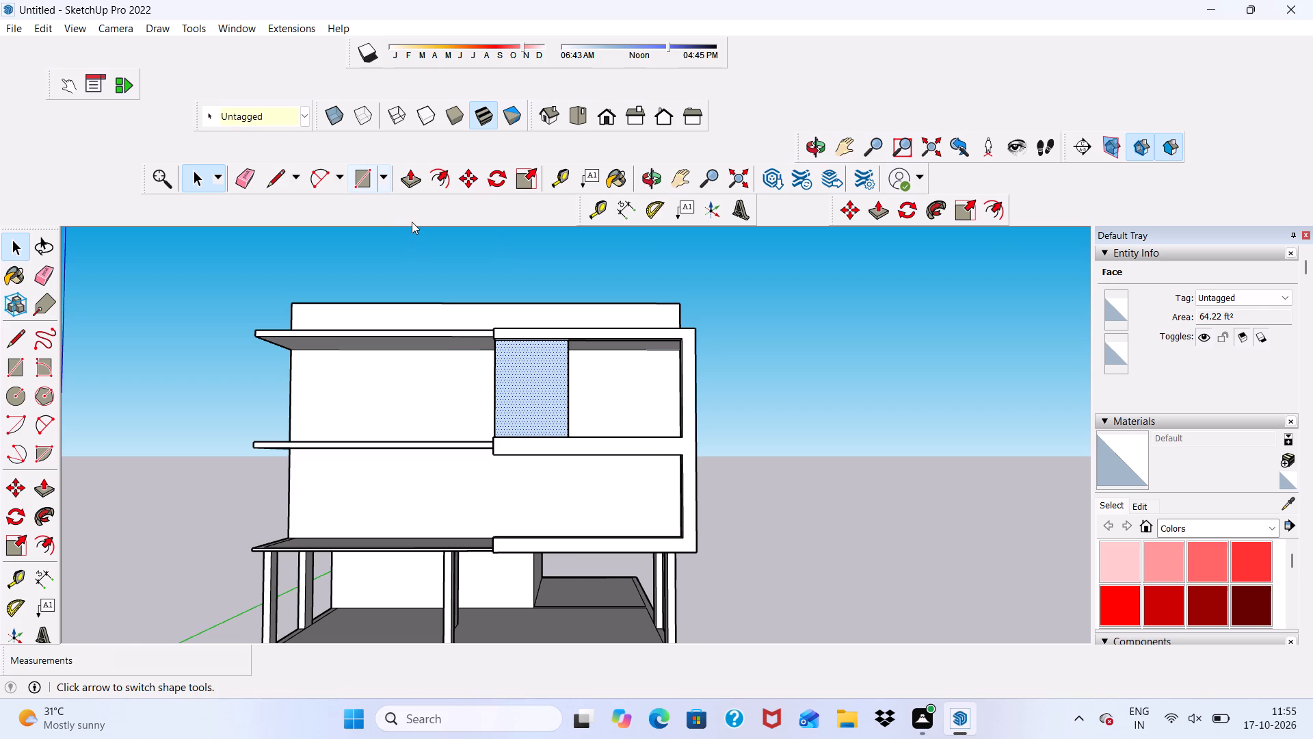
{"action": "scroll", "coordinate": [415, 243], "scroll_direction": "down", "scroll_amount": 5}
{"action": "scroll", "coordinate": [444, 295], "scroll_direction": "down", "scroll_amount": 15}
{"action": "middle_click_drag", "start_coordinate": [481, 346], "coordinate": [516, 468]}
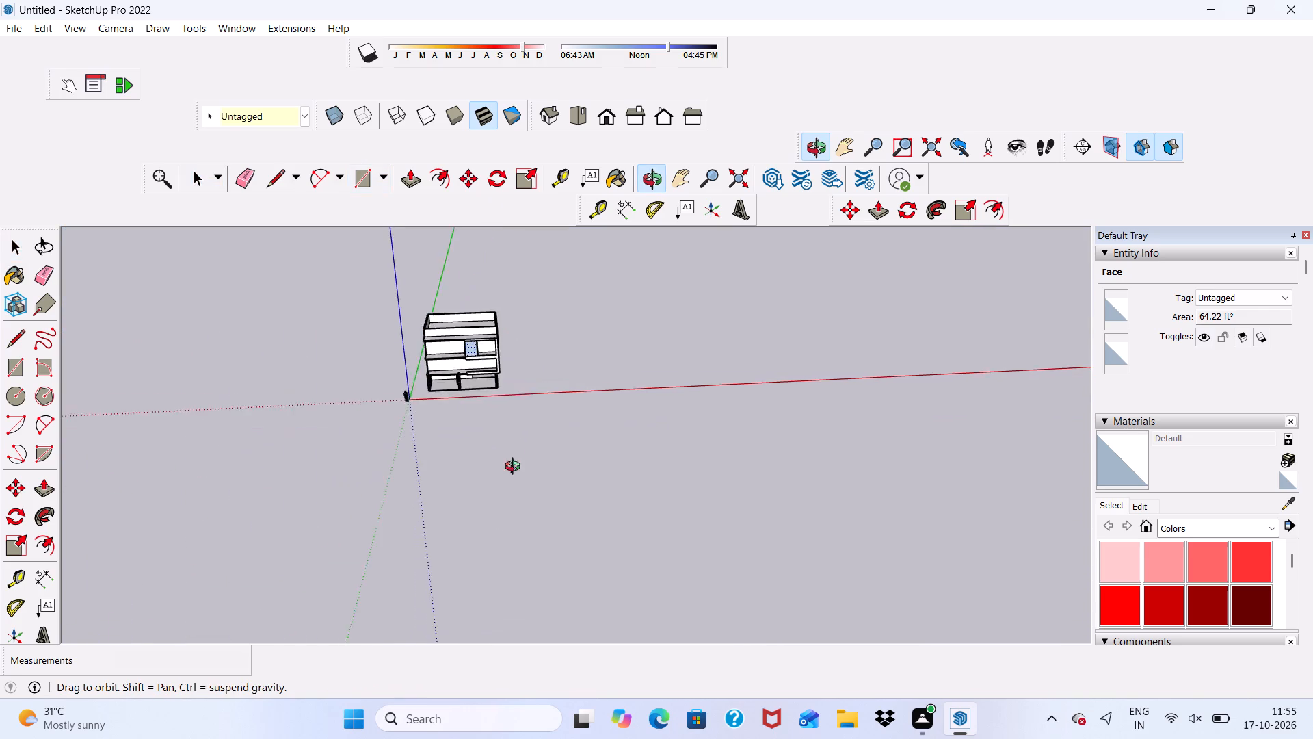
{"action": "middle_click_drag", "start_coordinate": [516, 468], "coordinate": [512, 458]}
{"action": "scroll", "coordinate": [468, 346], "scroll_direction": "up", "scroll_amount": 14}
{"action": "middle_click_drag", "start_coordinate": [477, 389], "coordinate": [477, 291]}
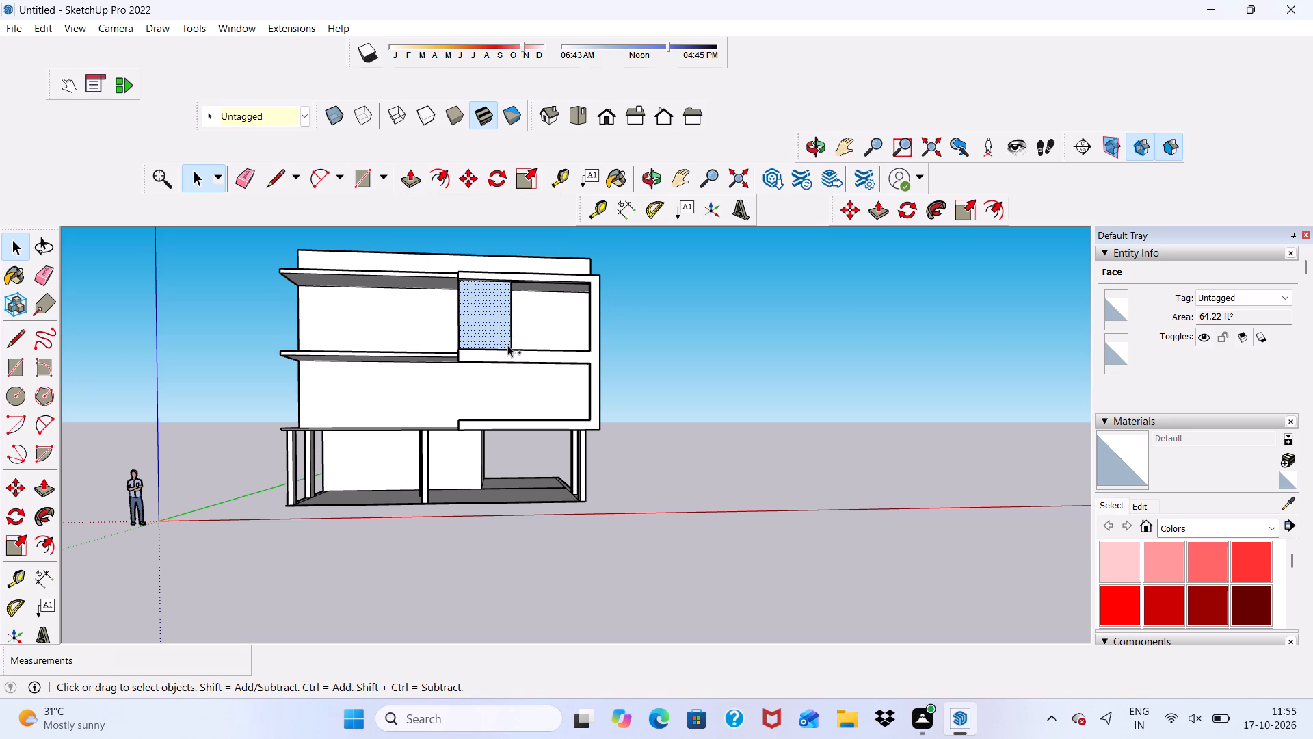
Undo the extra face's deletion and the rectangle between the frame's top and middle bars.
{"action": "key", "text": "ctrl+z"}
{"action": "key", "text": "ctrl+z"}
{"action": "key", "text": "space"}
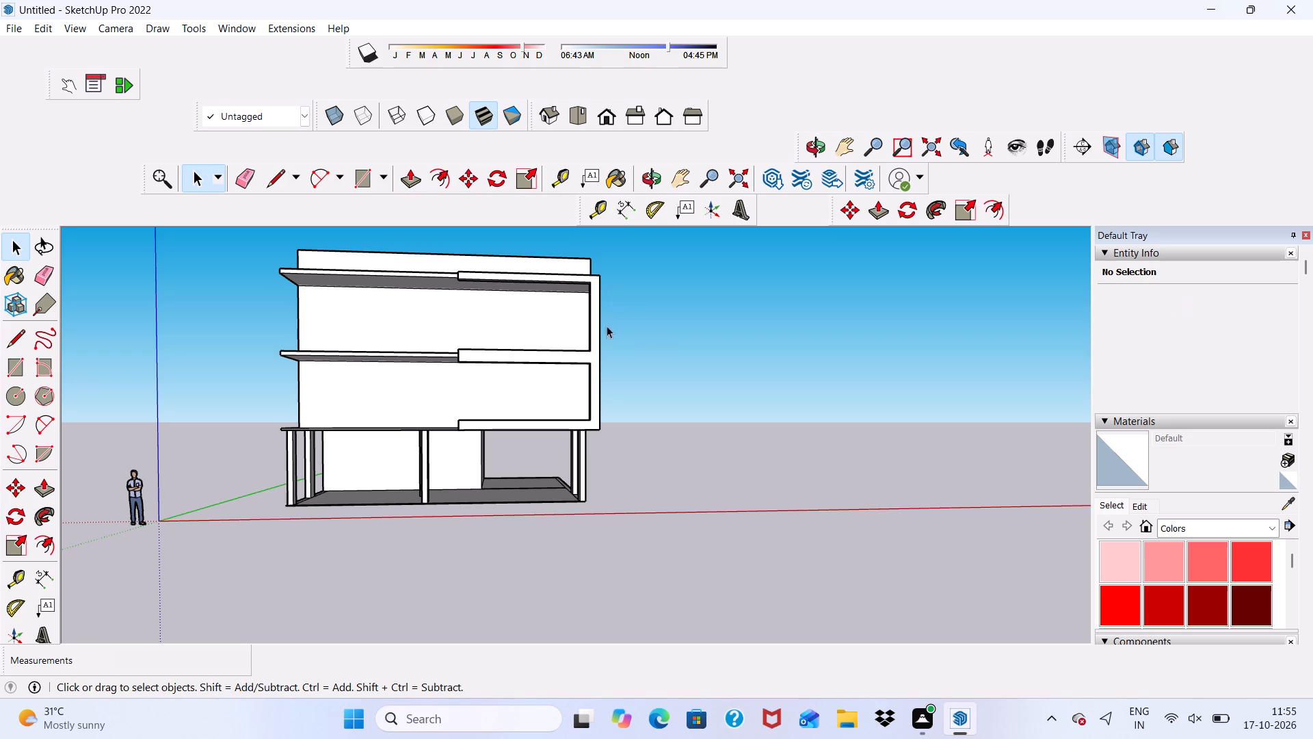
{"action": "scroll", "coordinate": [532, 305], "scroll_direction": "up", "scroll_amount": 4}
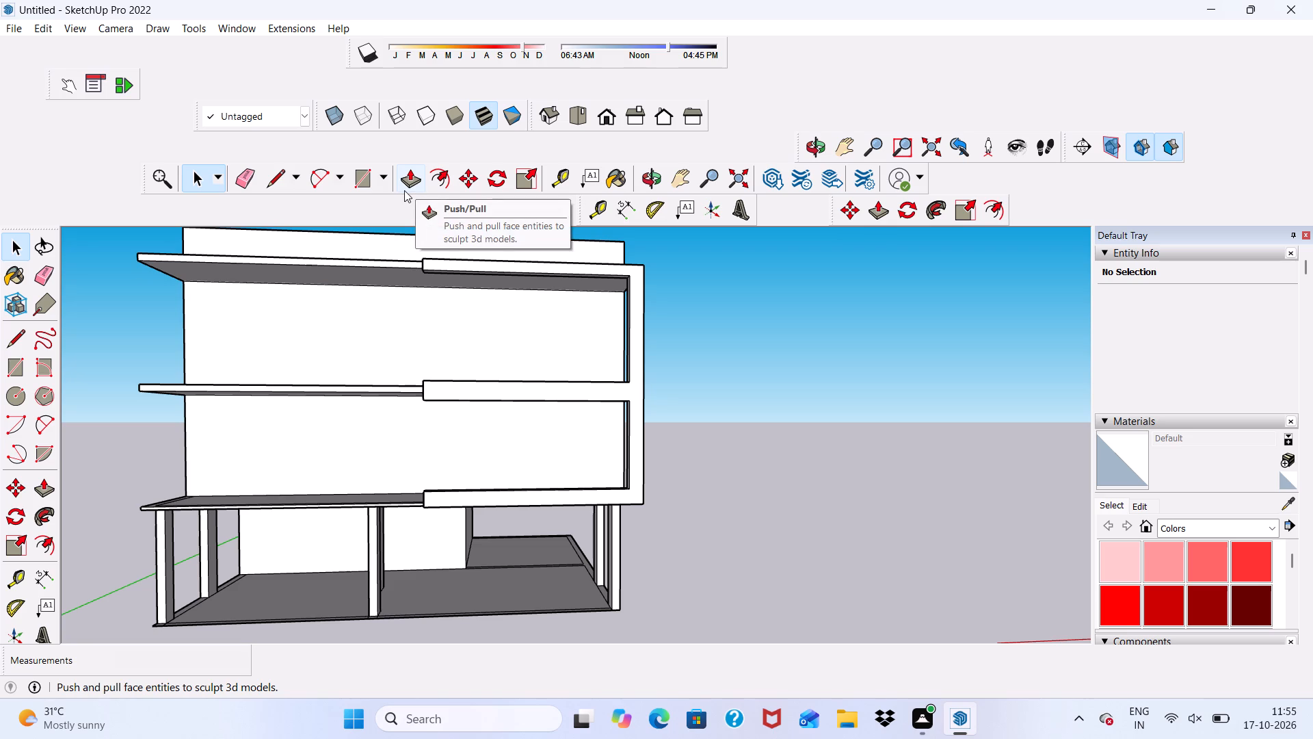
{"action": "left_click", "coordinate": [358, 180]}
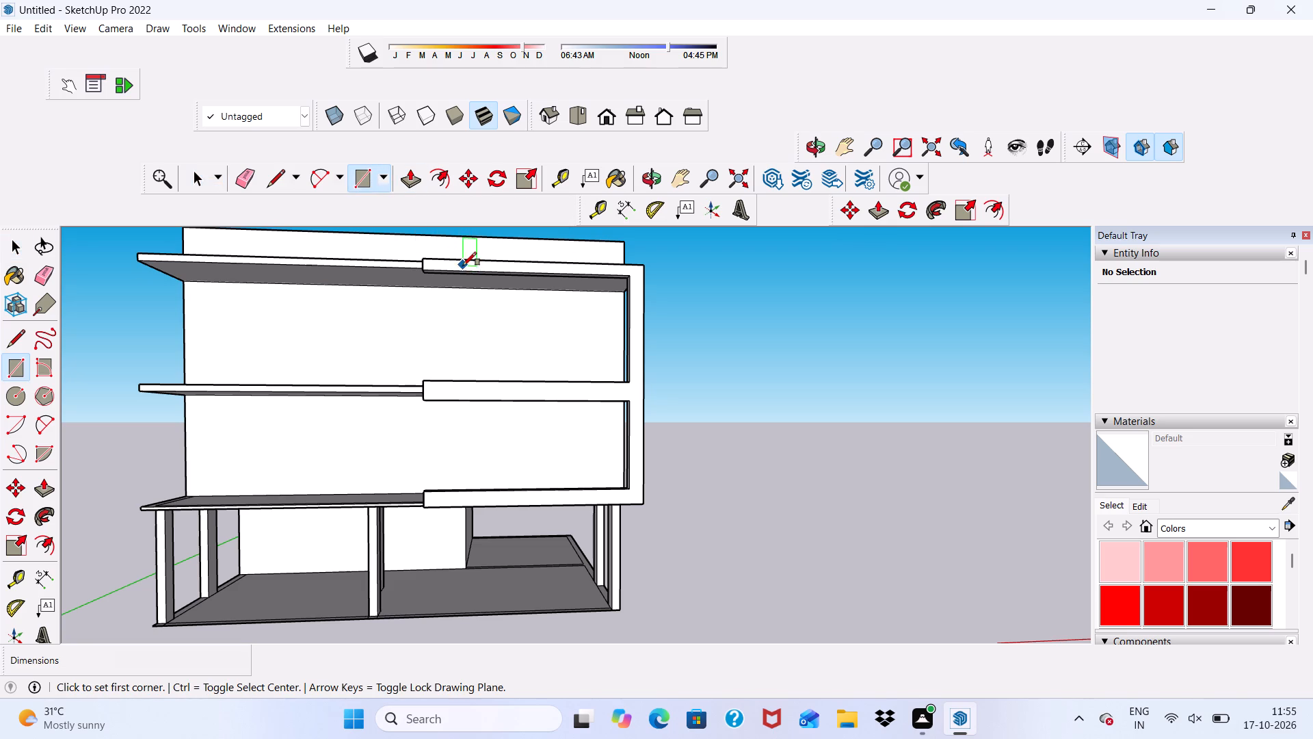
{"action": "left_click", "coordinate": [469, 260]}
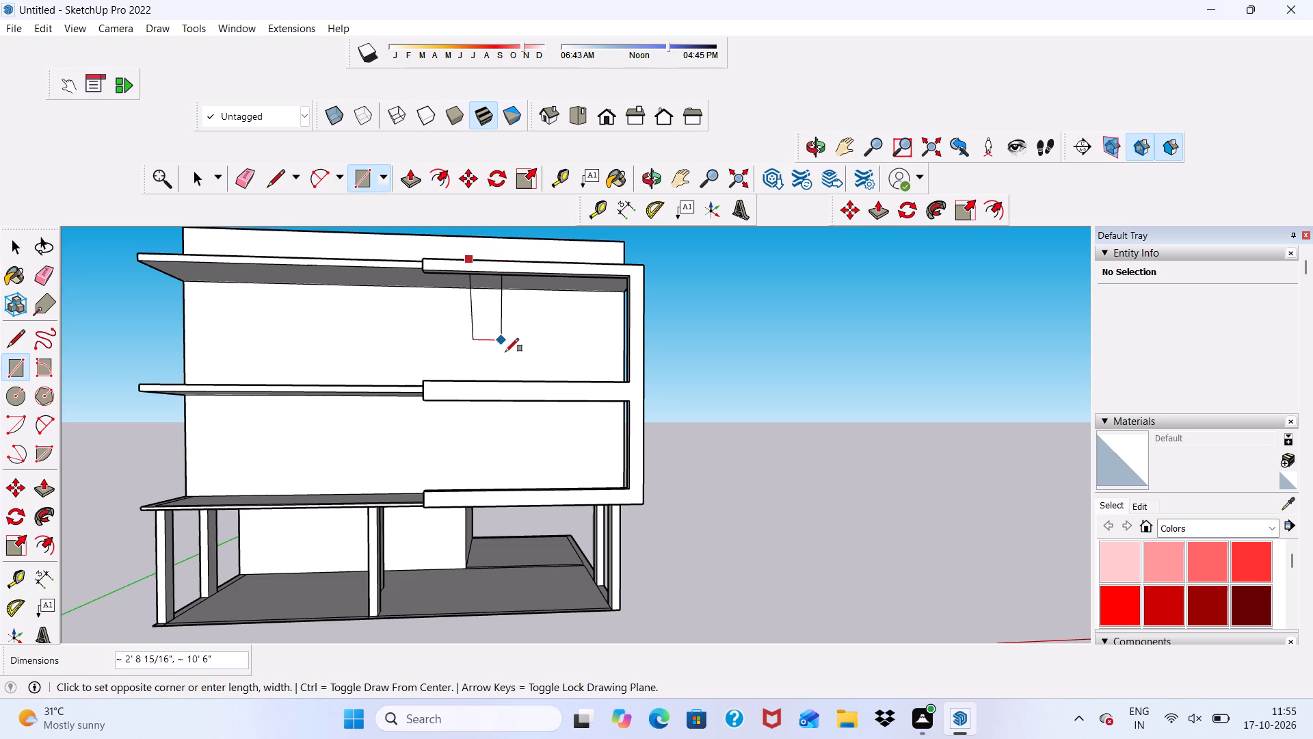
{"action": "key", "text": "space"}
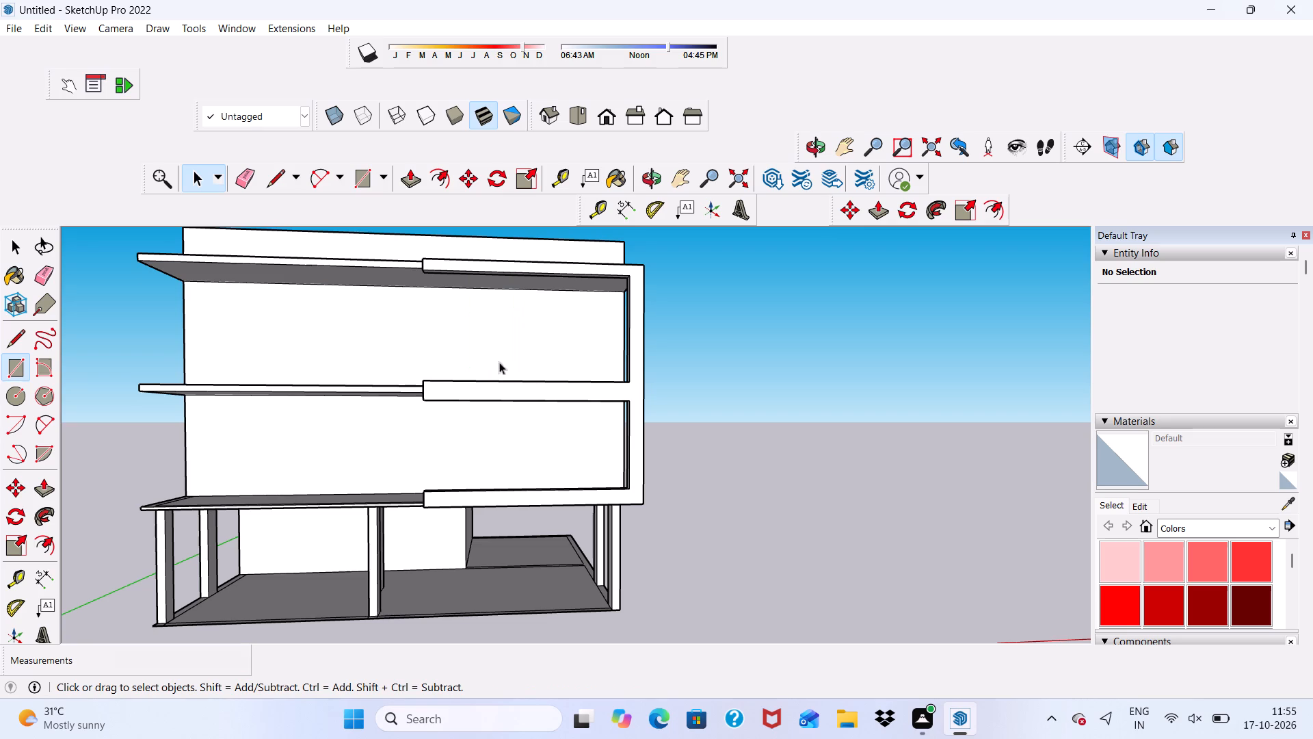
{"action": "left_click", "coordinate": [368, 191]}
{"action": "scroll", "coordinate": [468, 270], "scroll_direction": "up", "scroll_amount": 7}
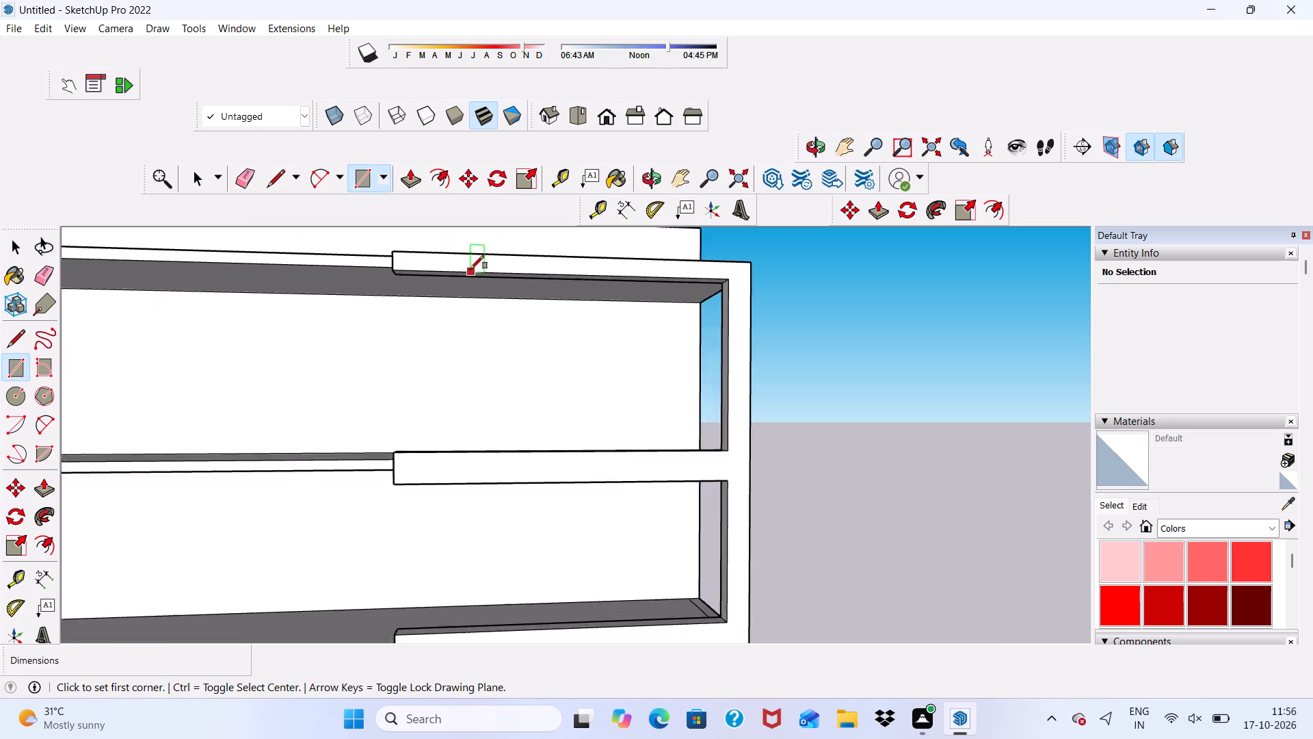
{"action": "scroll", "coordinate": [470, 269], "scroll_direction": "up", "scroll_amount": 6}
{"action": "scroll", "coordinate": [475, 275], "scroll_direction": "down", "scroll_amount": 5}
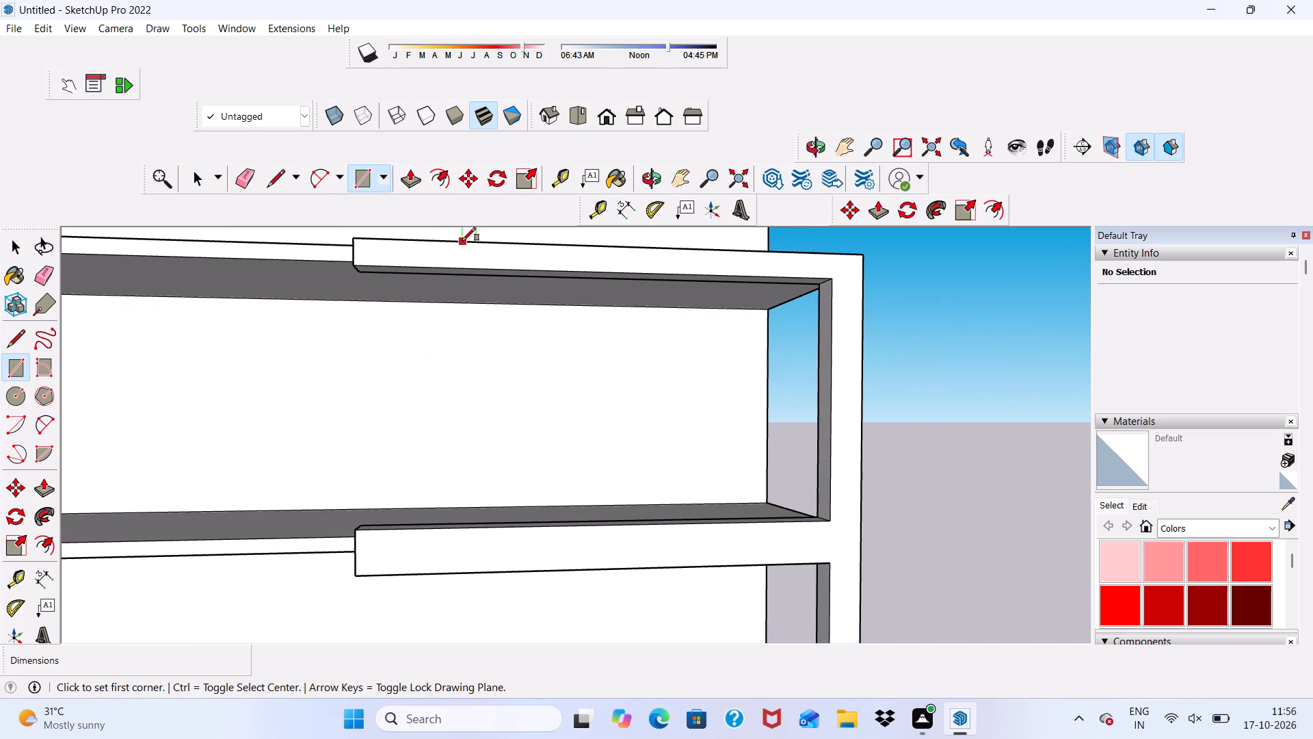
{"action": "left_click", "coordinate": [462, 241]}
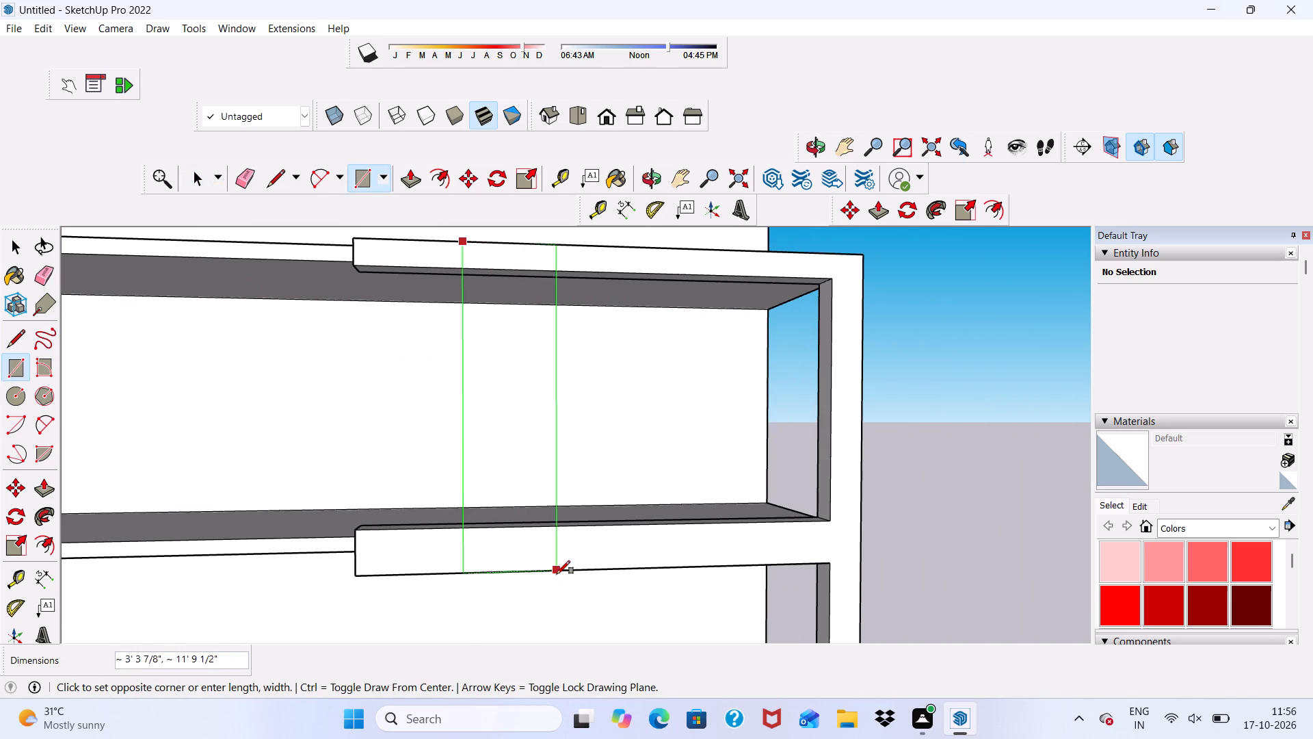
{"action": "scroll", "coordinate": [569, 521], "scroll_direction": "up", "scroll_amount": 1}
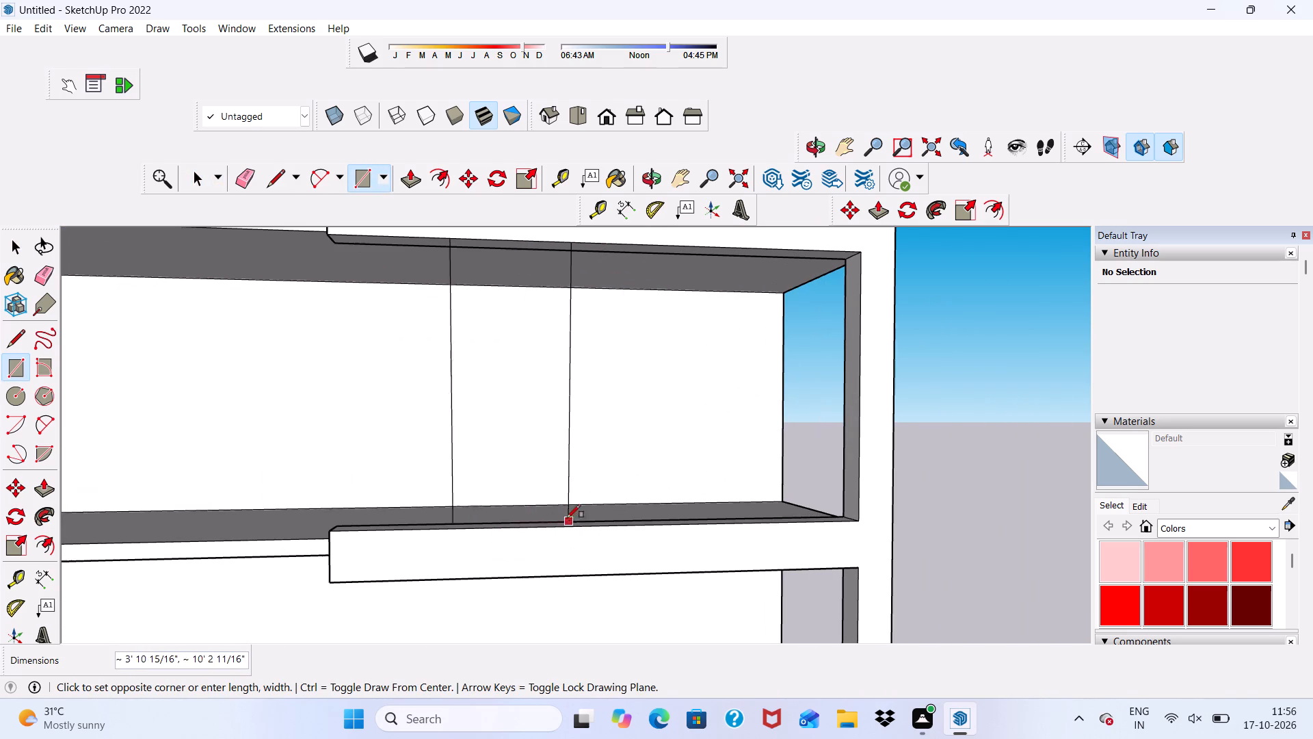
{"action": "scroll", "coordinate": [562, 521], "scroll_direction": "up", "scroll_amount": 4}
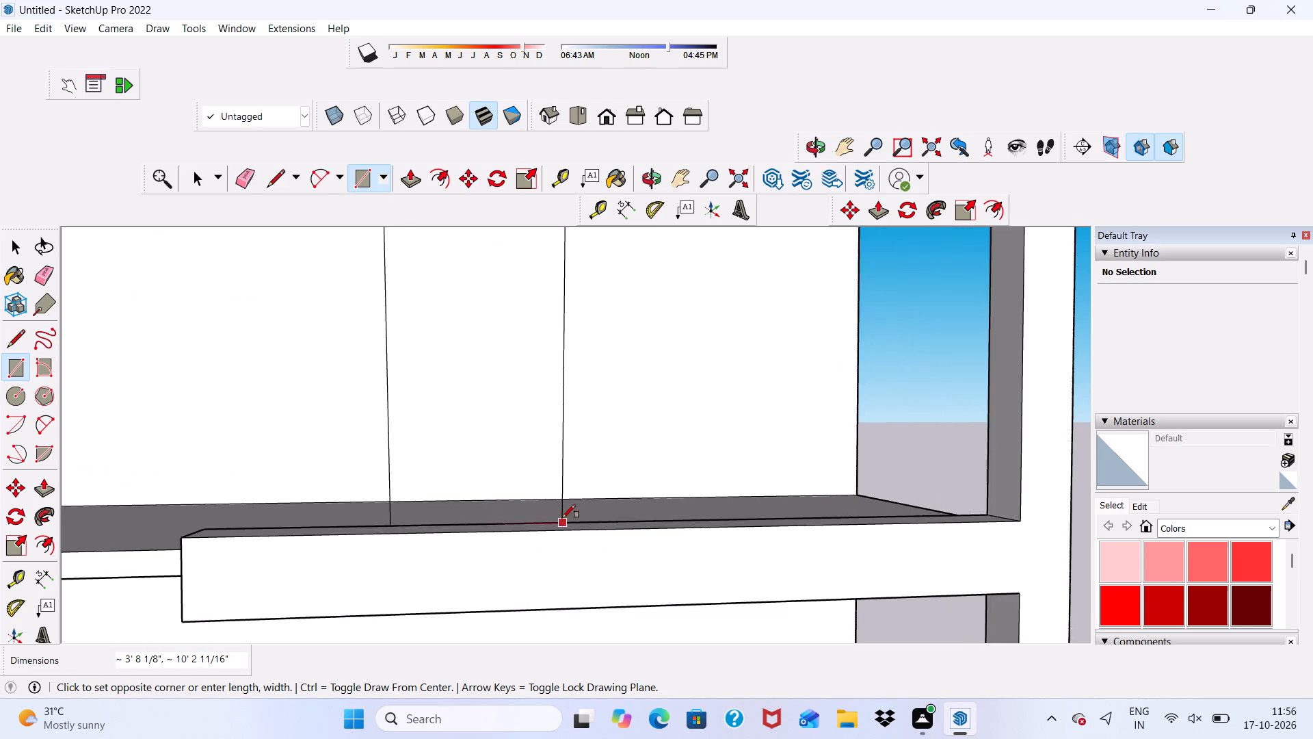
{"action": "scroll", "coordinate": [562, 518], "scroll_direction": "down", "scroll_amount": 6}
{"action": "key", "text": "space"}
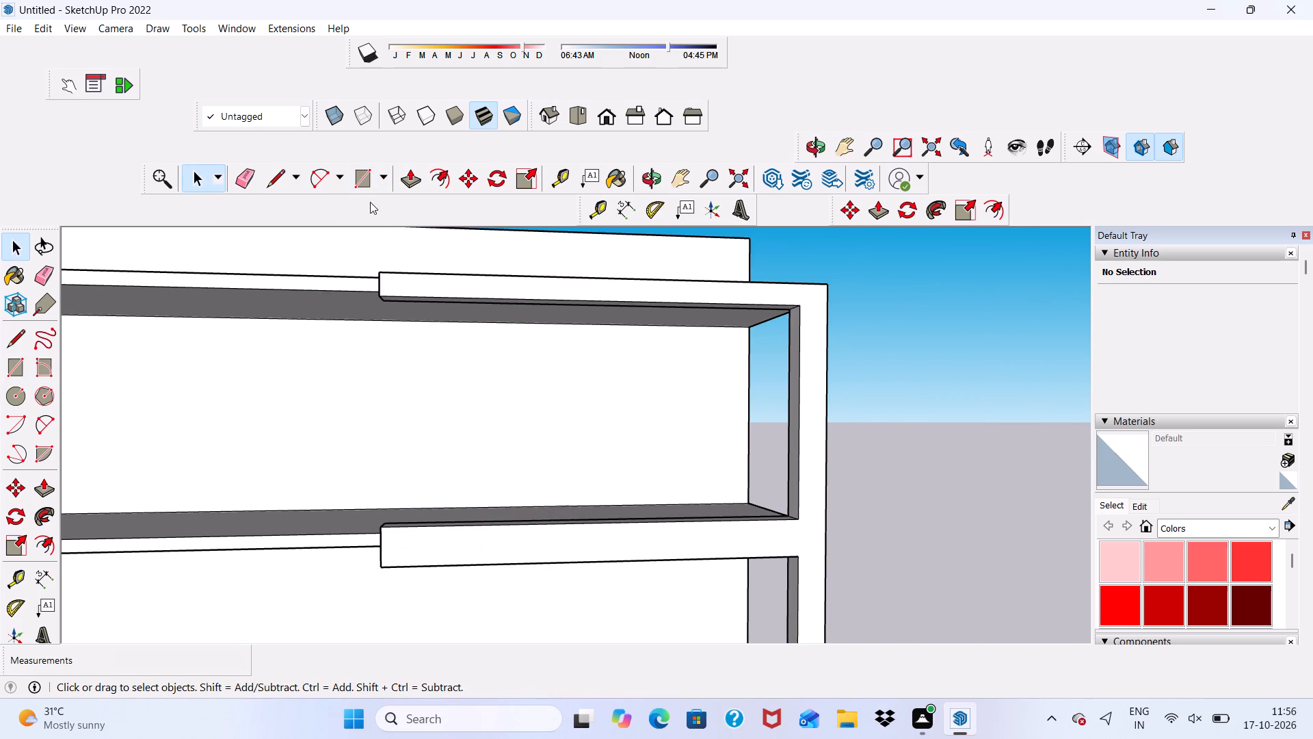
Draw a vertical rectangle about 4' 7" wide by 9' 3" high between the top and middle bars, set in from their free ends.
{"action": "left_click", "coordinate": [366, 183]}
{"action": "scroll", "coordinate": [483, 305], "scroll_direction": "up", "scroll_amount": 4}
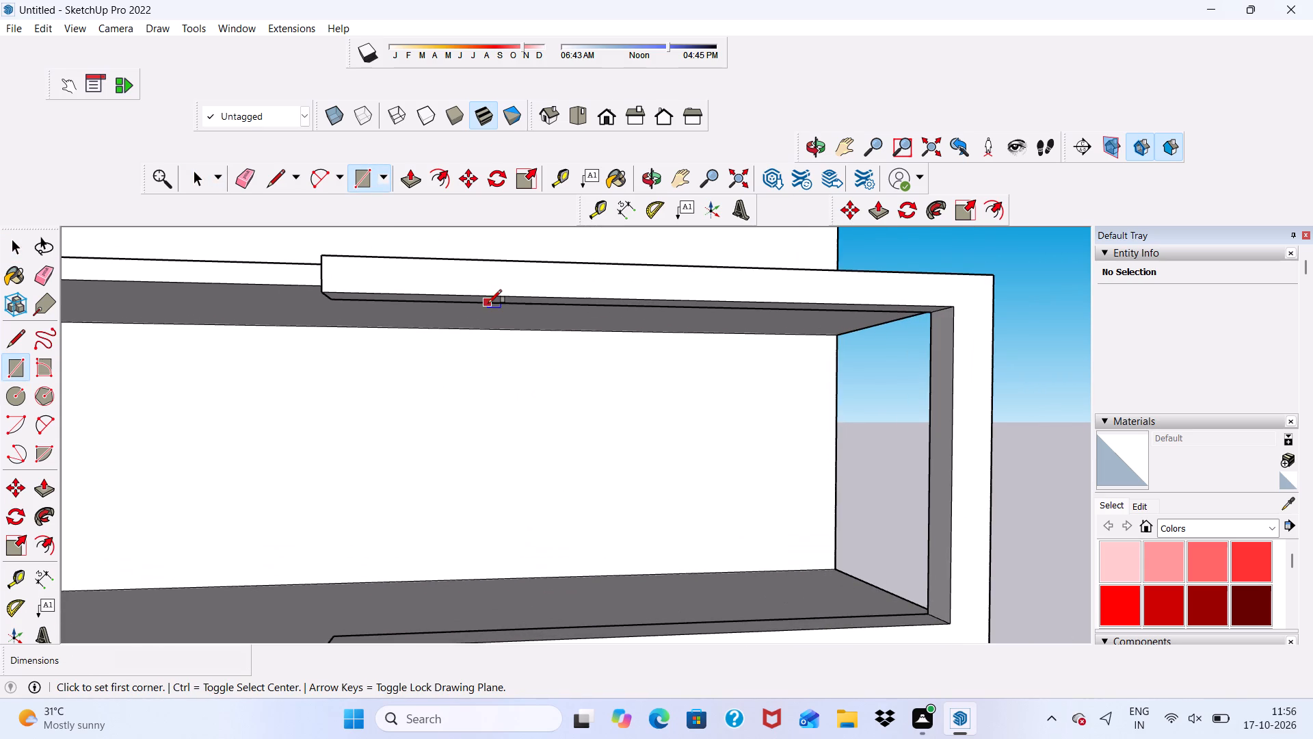
{"action": "left_click", "coordinate": [489, 304]}
{"action": "scroll", "coordinate": [369, 361], "scroll_direction": "down", "scroll_amount": 5}
{"action": "scroll", "coordinate": [493, 360], "scroll_direction": "up", "scroll_amount": 5}
{"action": "scroll", "coordinate": [512, 388], "scroll_direction": "down", "scroll_amount": 5}
{"action": "middle_click_drag", "start_coordinate": [529, 459], "coordinate": [540, 506]}
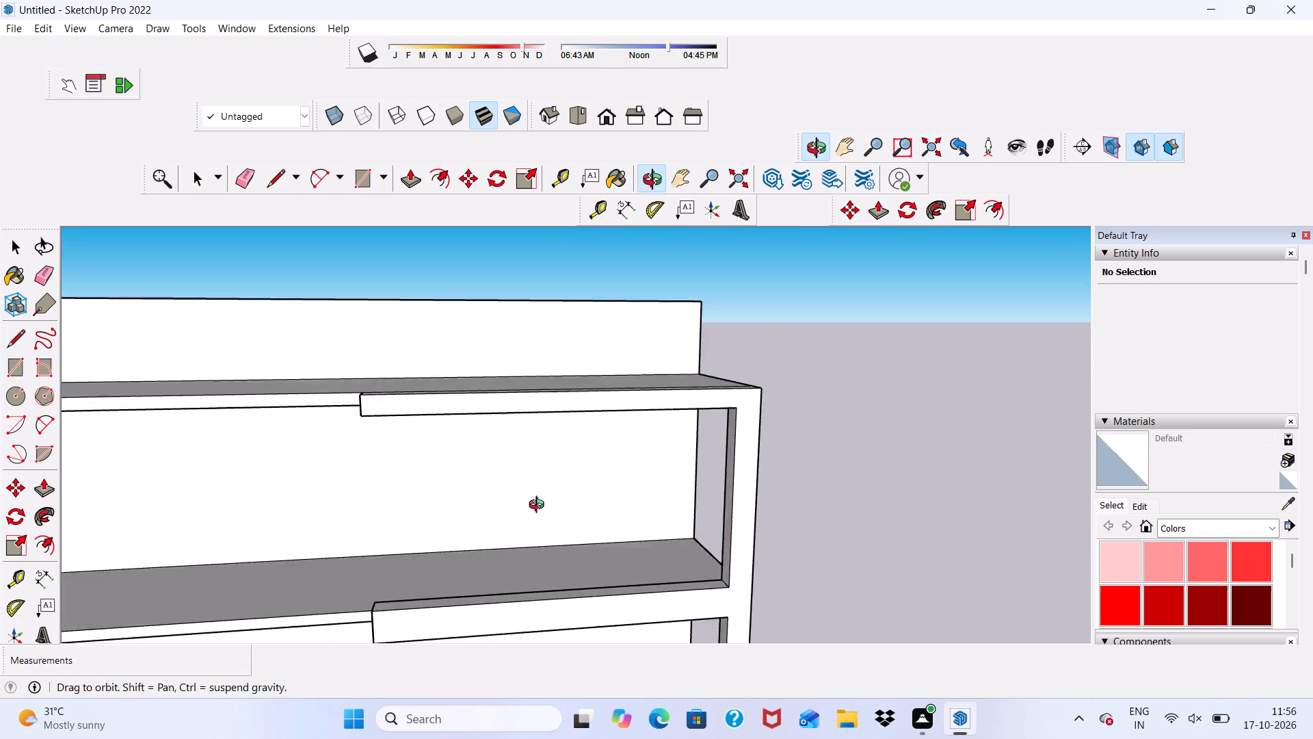
{"action": "middle_click_drag", "start_coordinate": [540, 506], "coordinate": [521, 528]}
{"action": "scroll", "coordinate": [479, 591], "scroll_direction": "up", "scroll_amount": 1}
{"action": "scroll", "coordinate": [453, 496], "scroll_direction": "down", "scroll_amount": 9}
{"action": "scroll", "coordinate": [483, 562], "scroll_direction": "up", "scroll_amount": 5}
{"action": "scroll", "coordinate": [483, 545], "scroll_direction": "down", "scroll_amount": 1}
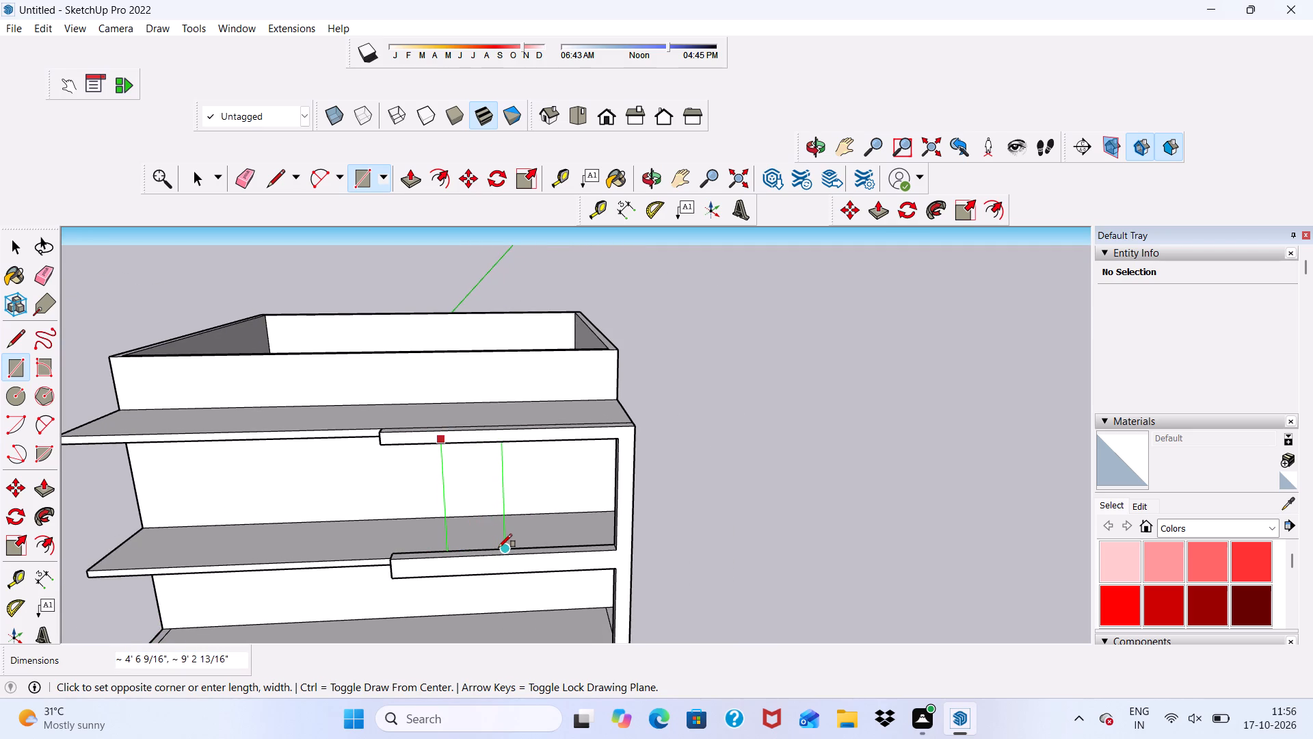
{"action": "left_click", "coordinate": [499, 547]}
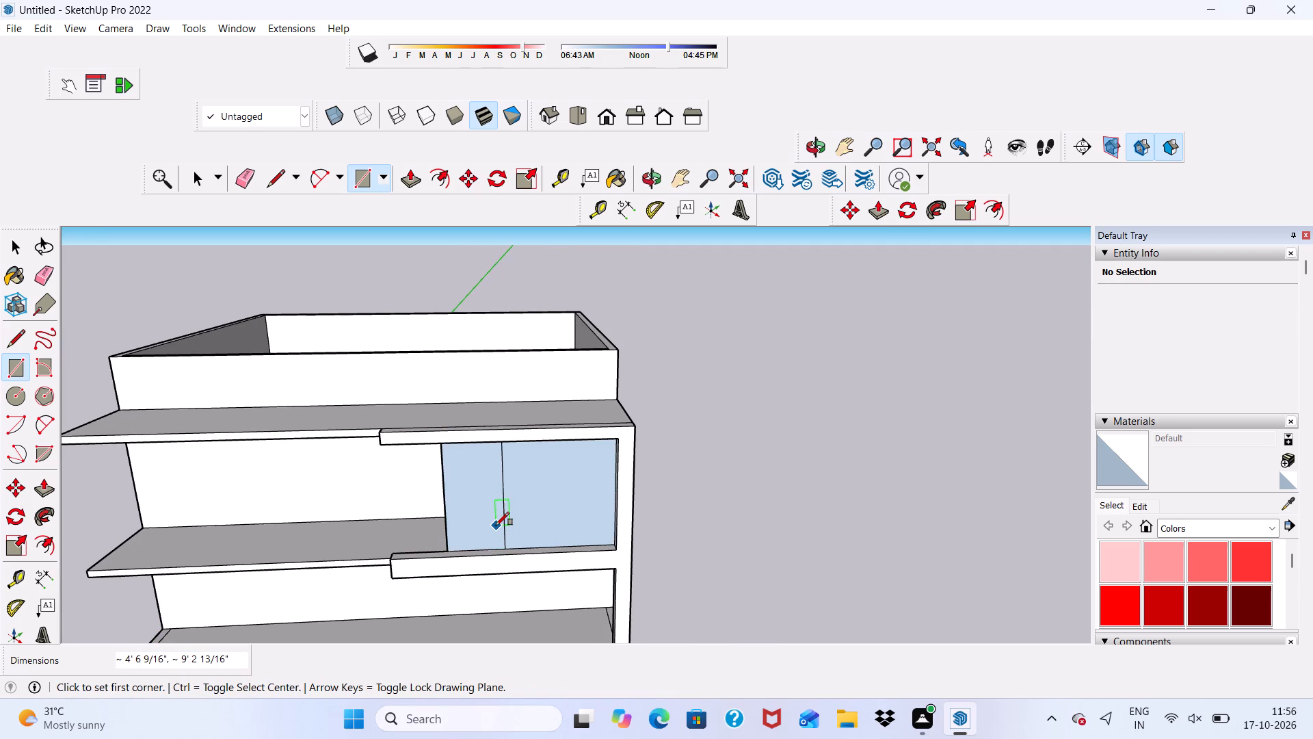
Select the extra face between the new rectangle and the frame's vertical side.
{"action": "key", "text": "space"}
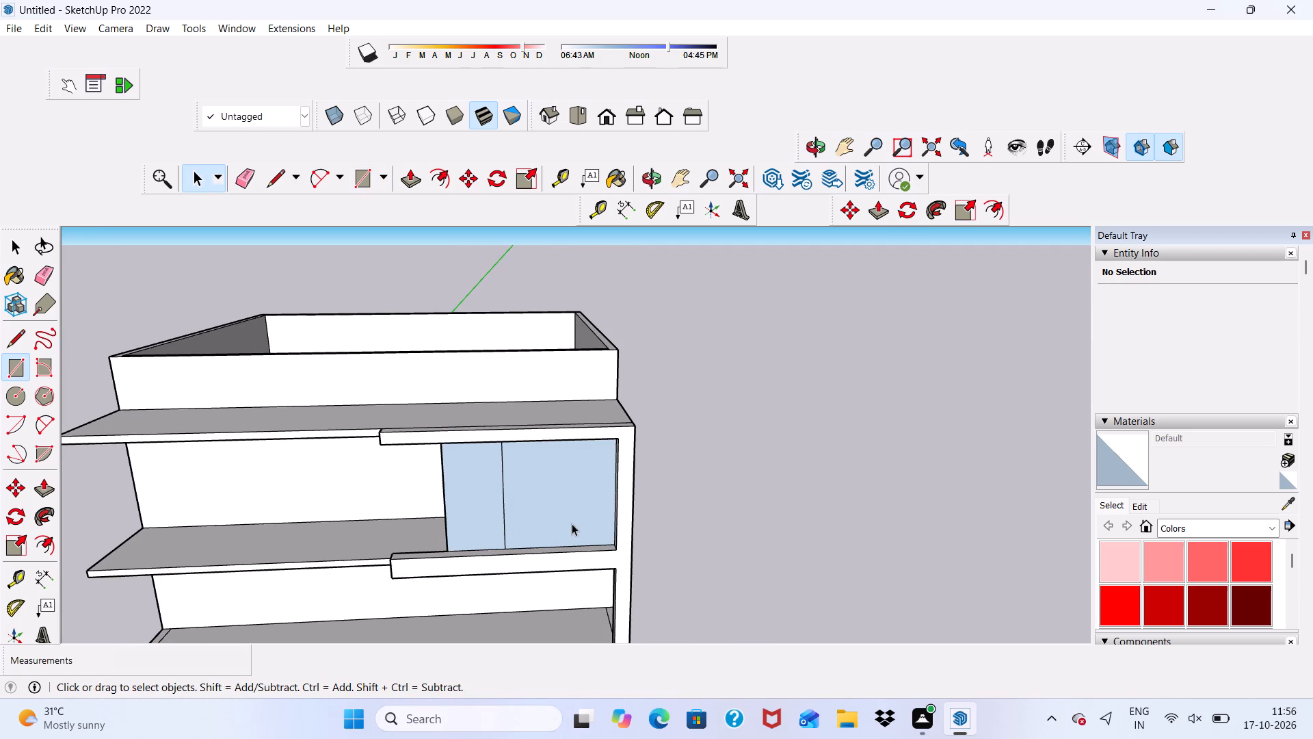
{"action": "left_click", "coordinate": [574, 517]}
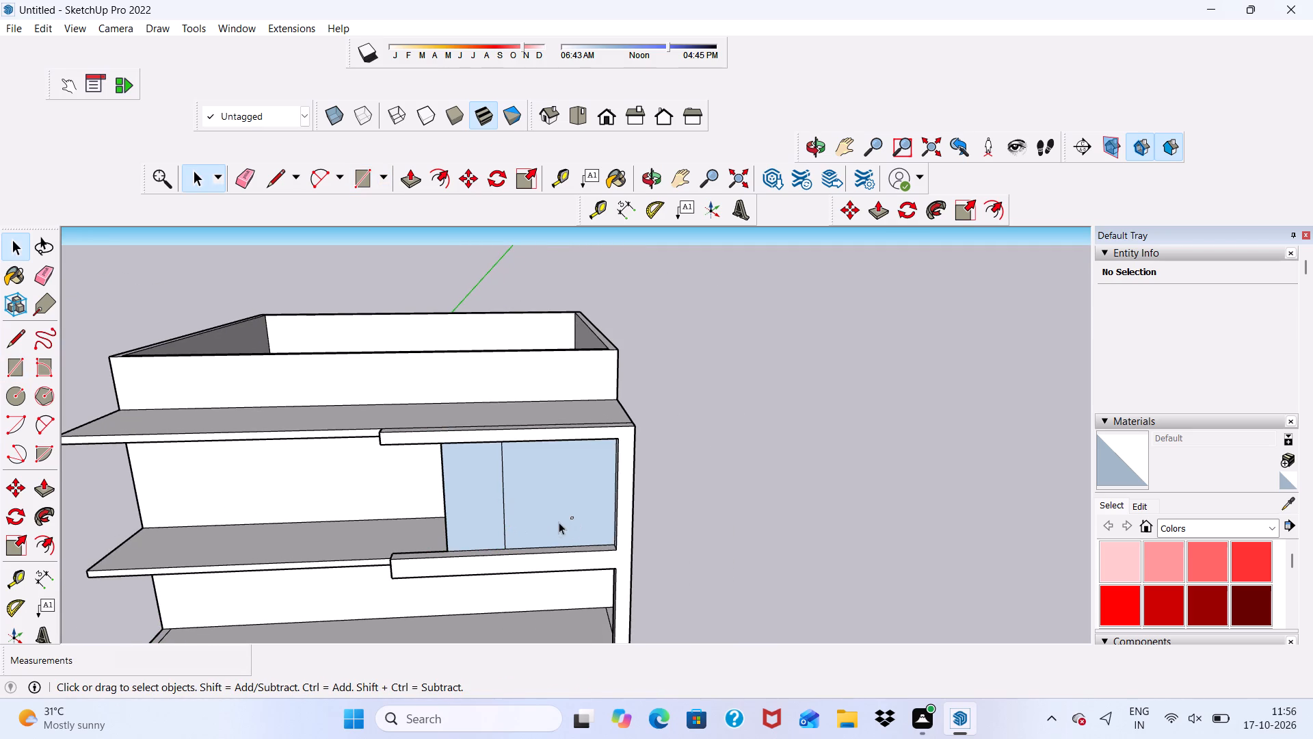
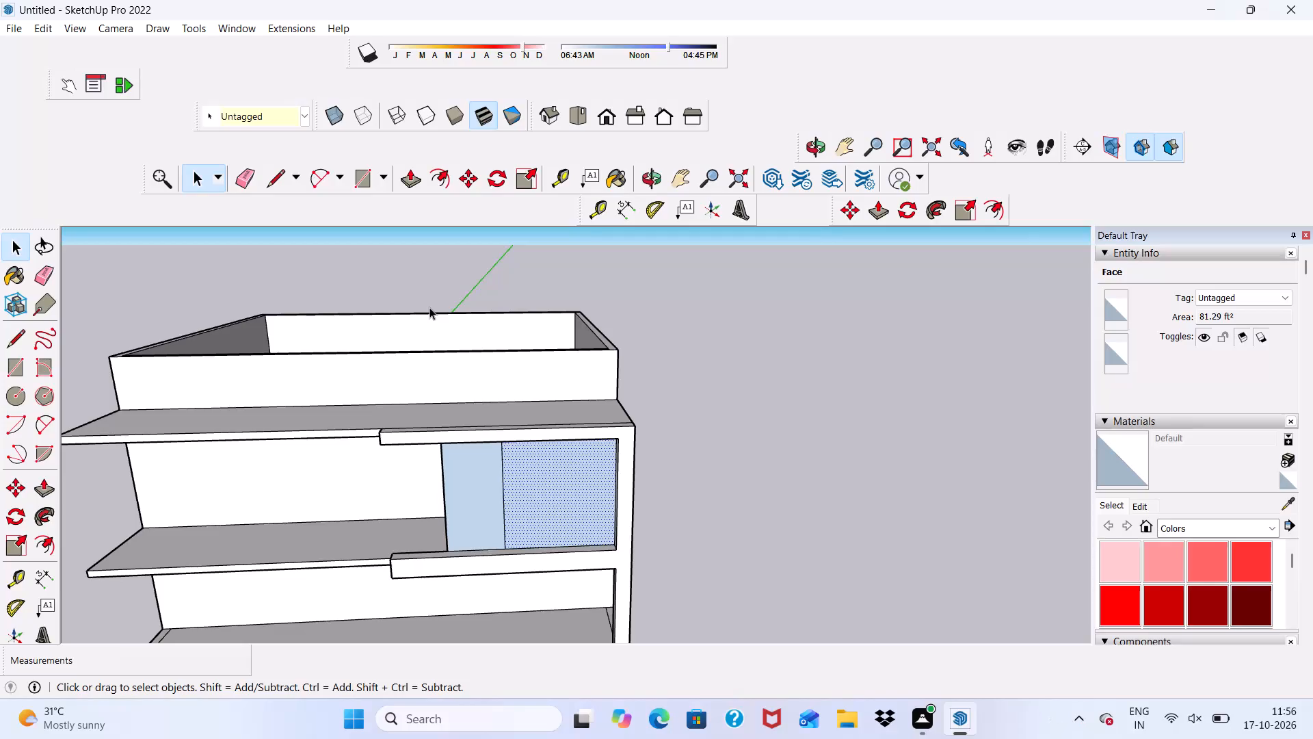
Delete the selected extra face between the upper panel and the frame's vertical side.
{"action": "key", "text": "Delete"}
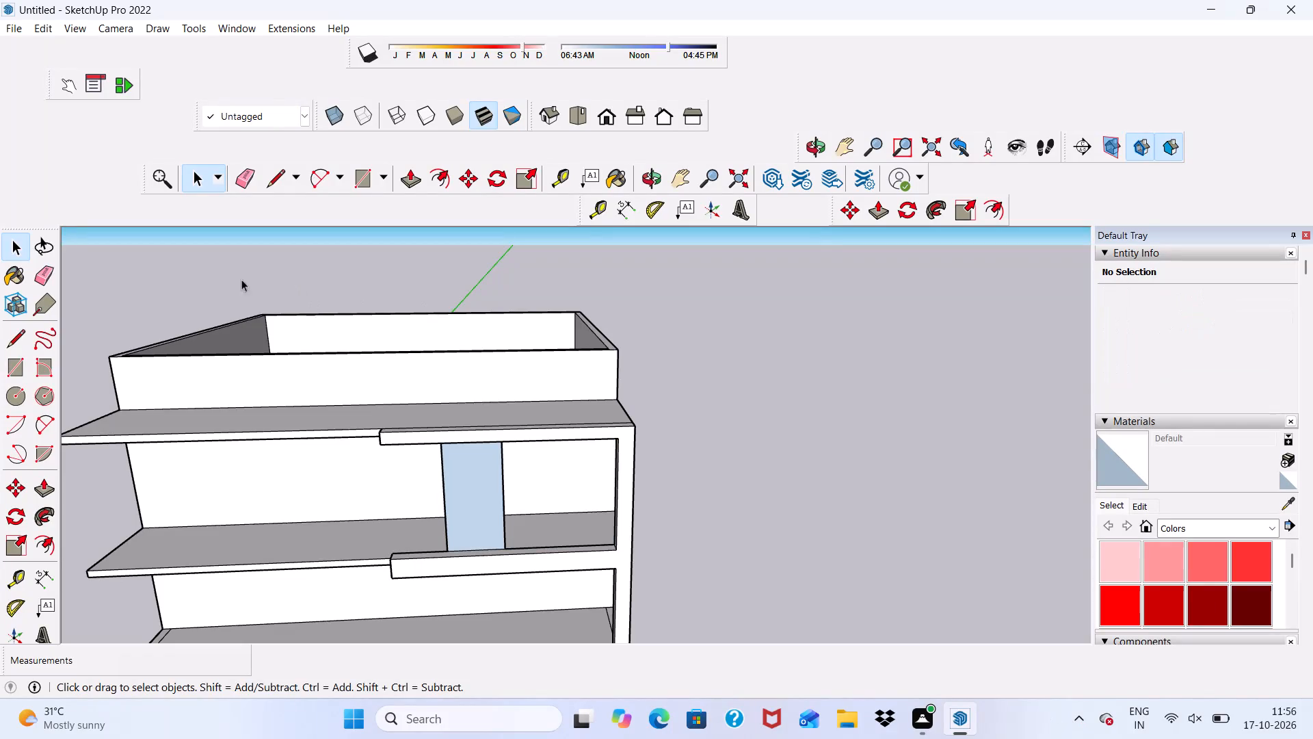
Push/Pull the panel face between the top and middle bars outward 1', flush with the frame's front face.
{"action": "left_click", "coordinate": [409, 177]}
{"action": "left_click", "coordinate": [466, 458]}
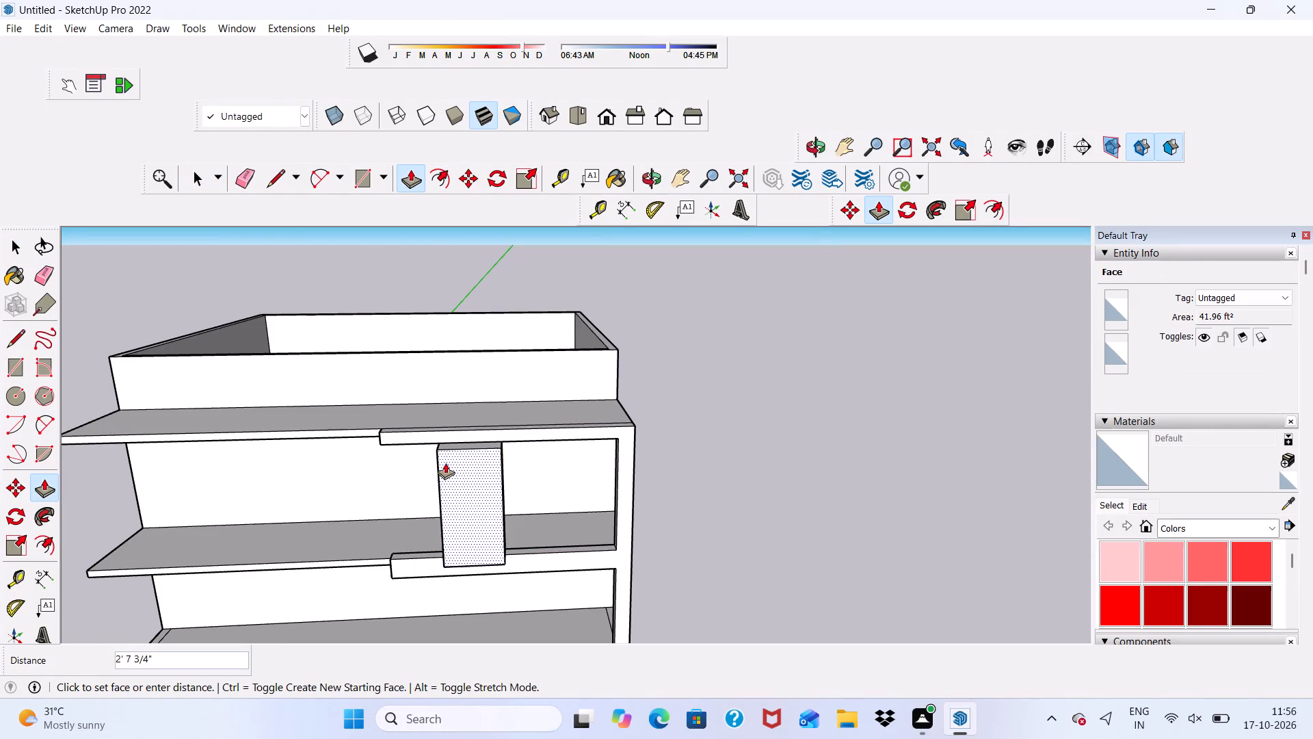
{"action": "scroll", "coordinate": [421, 456], "scroll_direction": "up", "scroll_amount": 4}
{"action": "scroll", "coordinate": [421, 456], "scroll_direction": "down", "scroll_amount": 7}
{"action": "scroll", "coordinate": [443, 518], "scroll_direction": "up", "scroll_amount": 7}
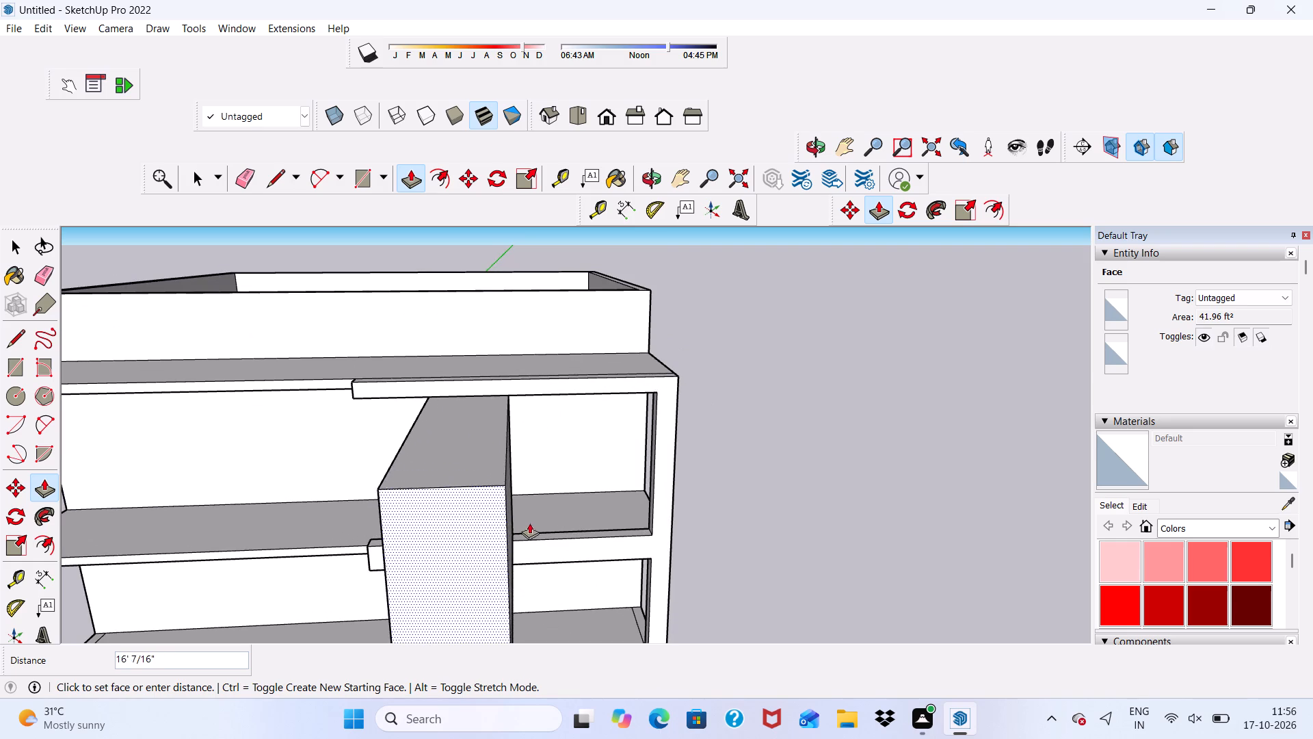
{"action": "scroll", "coordinate": [531, 536], "scroll_direction": "down", "scroll_amount": 1}
{"action": "middle_click_drag", "start_coordinate": [531, 536], "coordinate": [393, 497]}
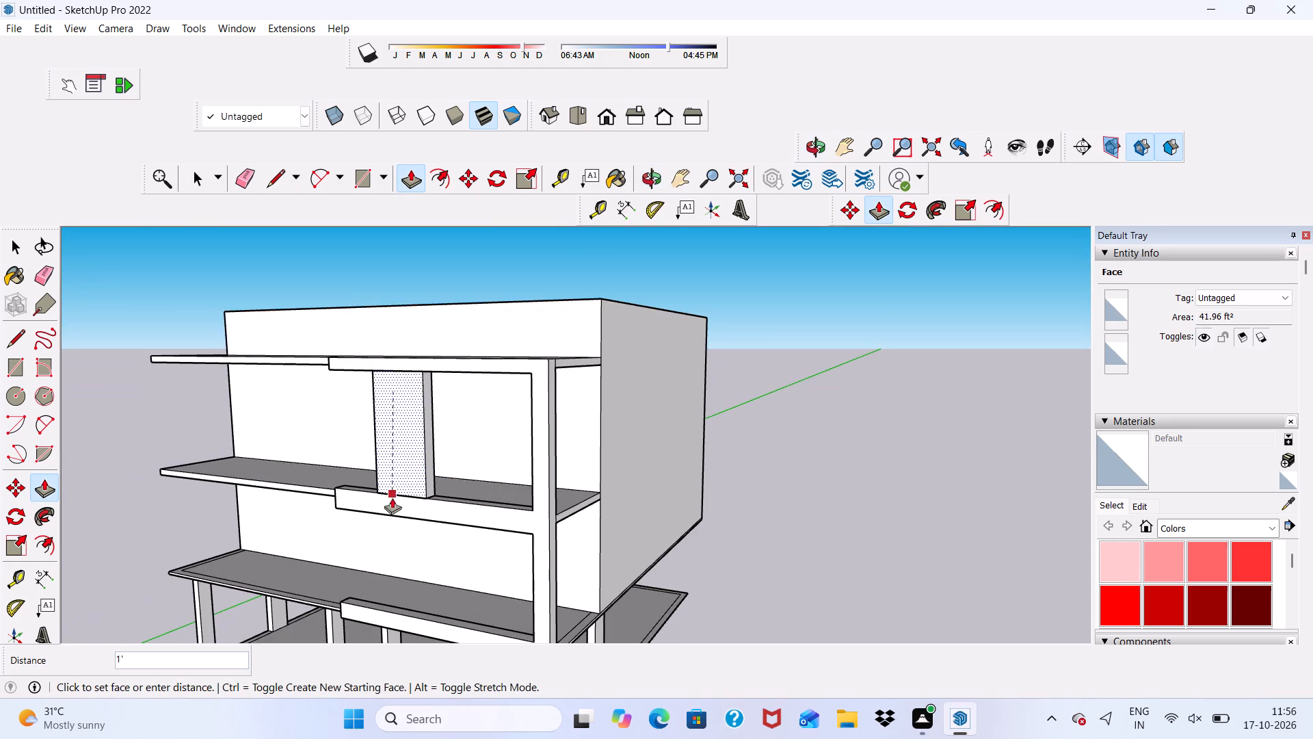
{"action": "scroll", "coordinate": [442, 510], "scroll_direction": "up", "scroll_amount": 6}
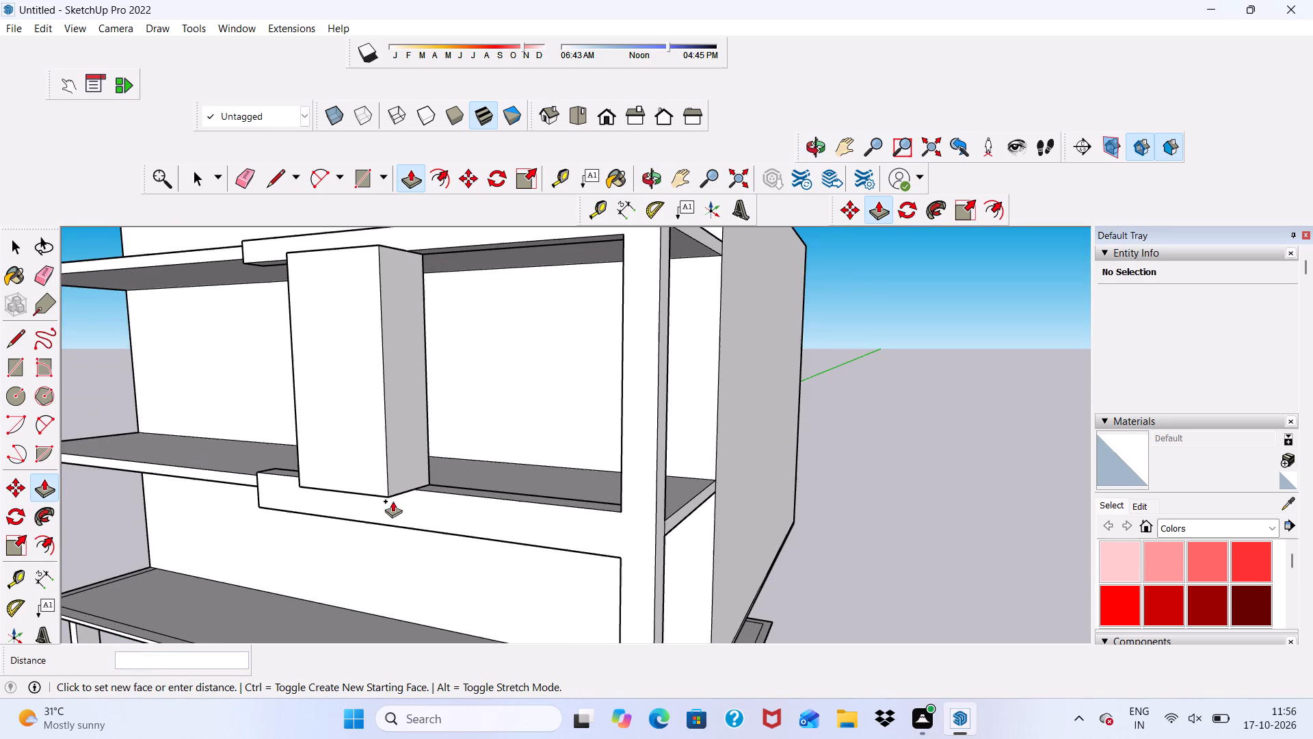
{"action": "scroll", "coordinate": [403, 504], "scroll_direction": "up", "scroll_amount": 13}
{"action": "middle_click_drag", "start_coordinate": [406, 481], "coordinate": [677, 560]}
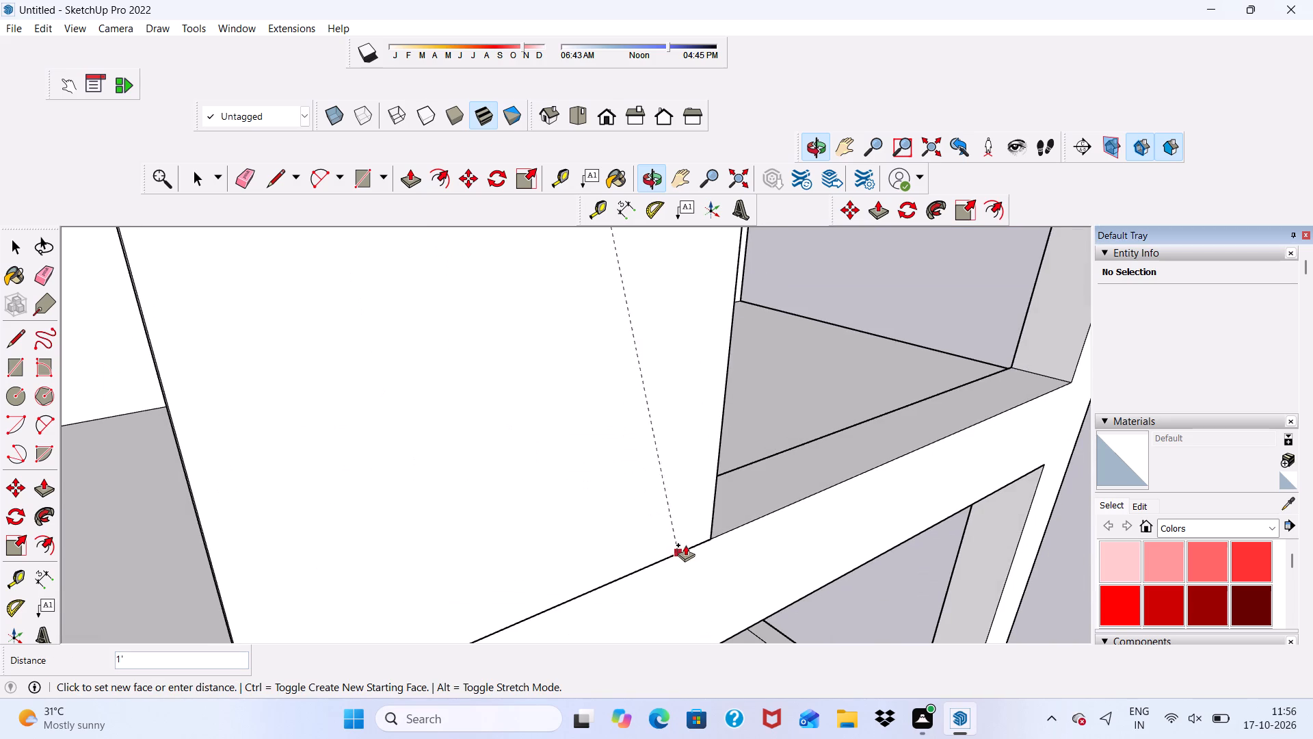
{"action": "scroll", "coordinate": [648, 469], "scroll_direction": "up", "scroll_amount": 1}
{"action": "scroll", "coordinate": [358, 345], "scroll_direction": "down", "scroll_amount": 18}
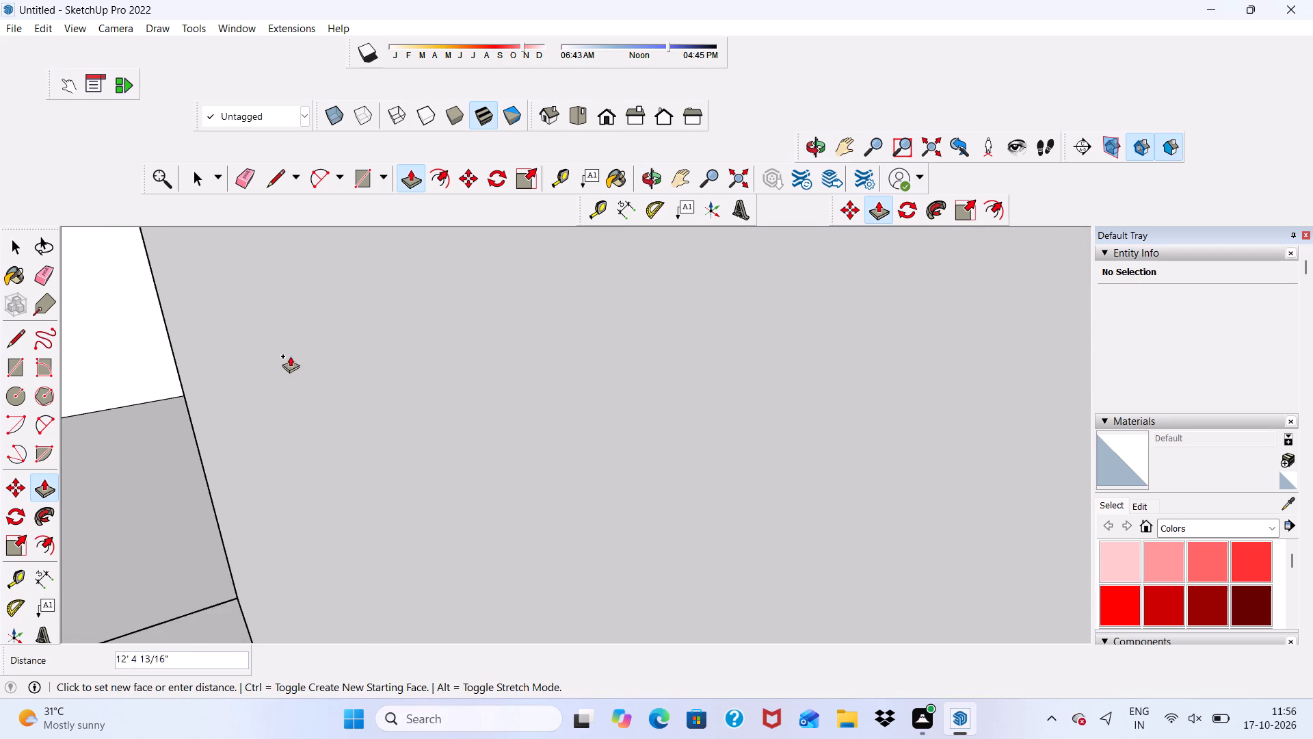
{"action": "scroll", "coordinate": [290, 356], "scroll_direction": "down", "scroll_amount": 20}
{"action": "scroll", "coordinate": [290, 356], "scroll_direction": "down", "scroll_amount": 17}
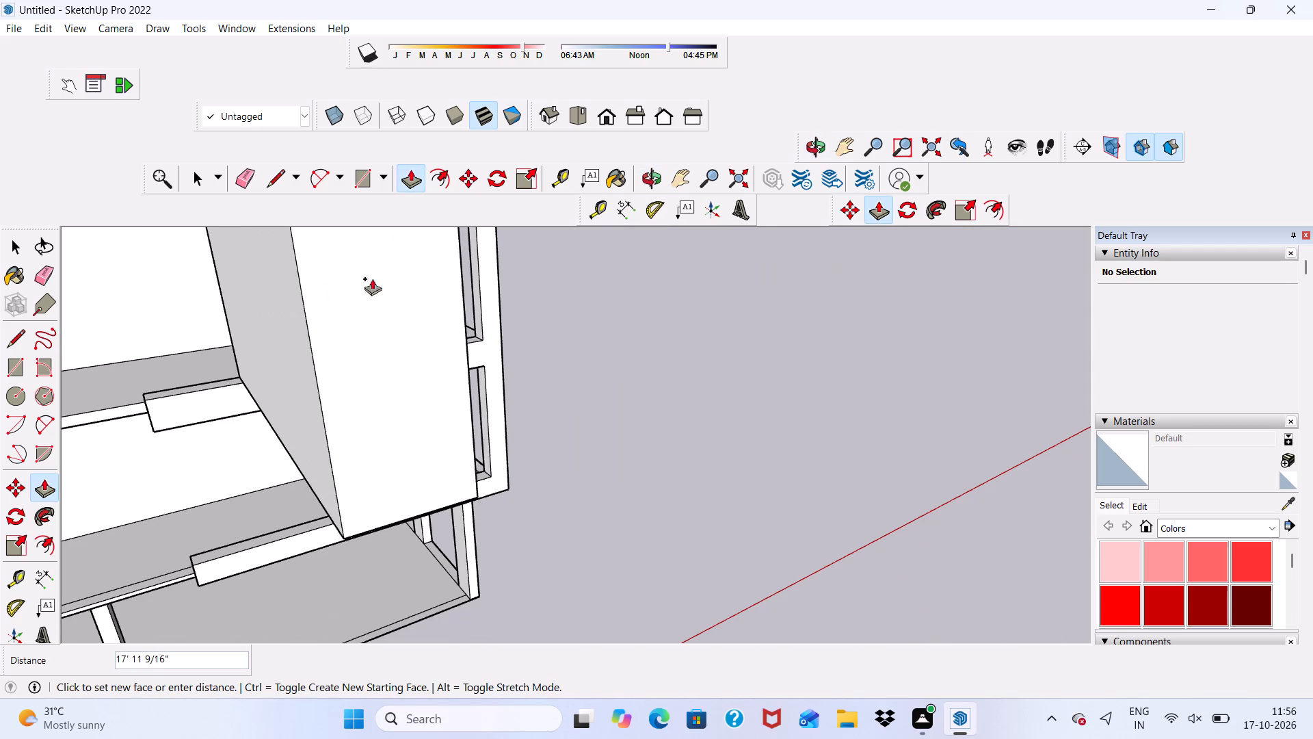
{"action": "scroll", "coordinate": [222, 407], "scroll_direction": "up", "scroll_amount": 5}
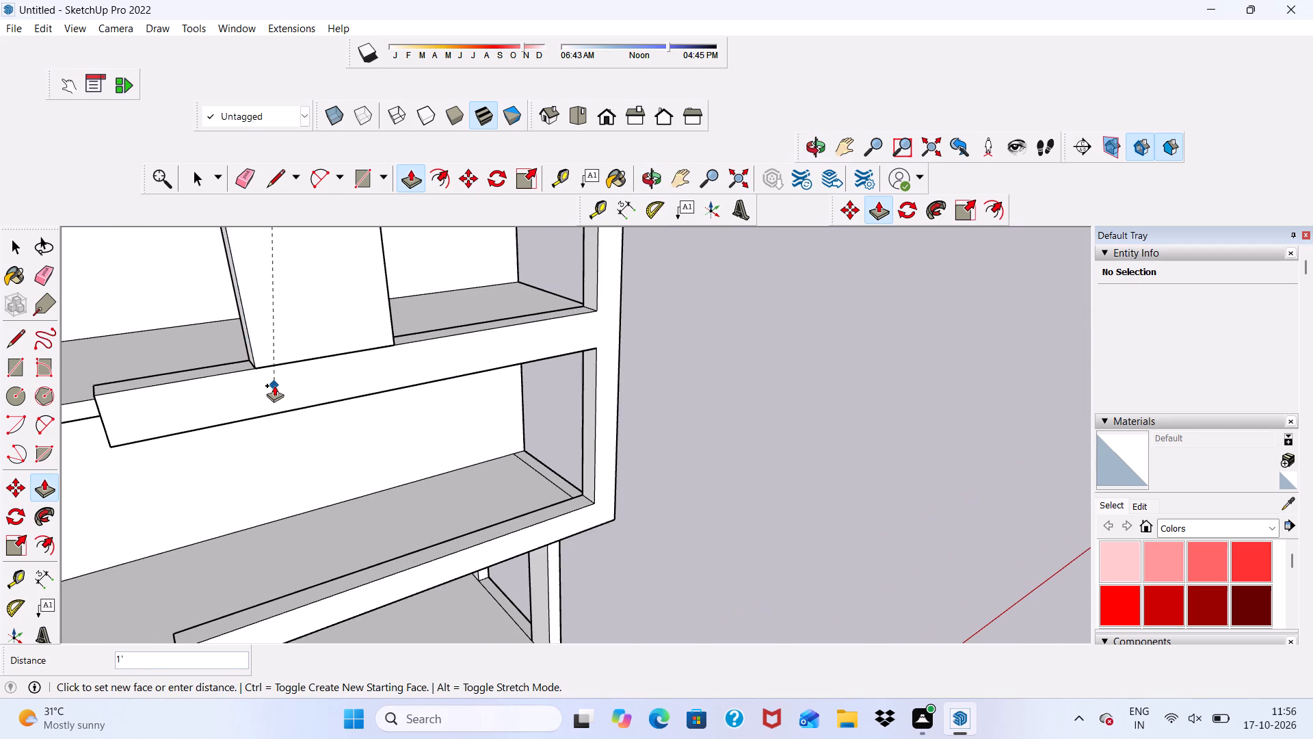
{"action": "left_click", "coordinate": [274, 385]}
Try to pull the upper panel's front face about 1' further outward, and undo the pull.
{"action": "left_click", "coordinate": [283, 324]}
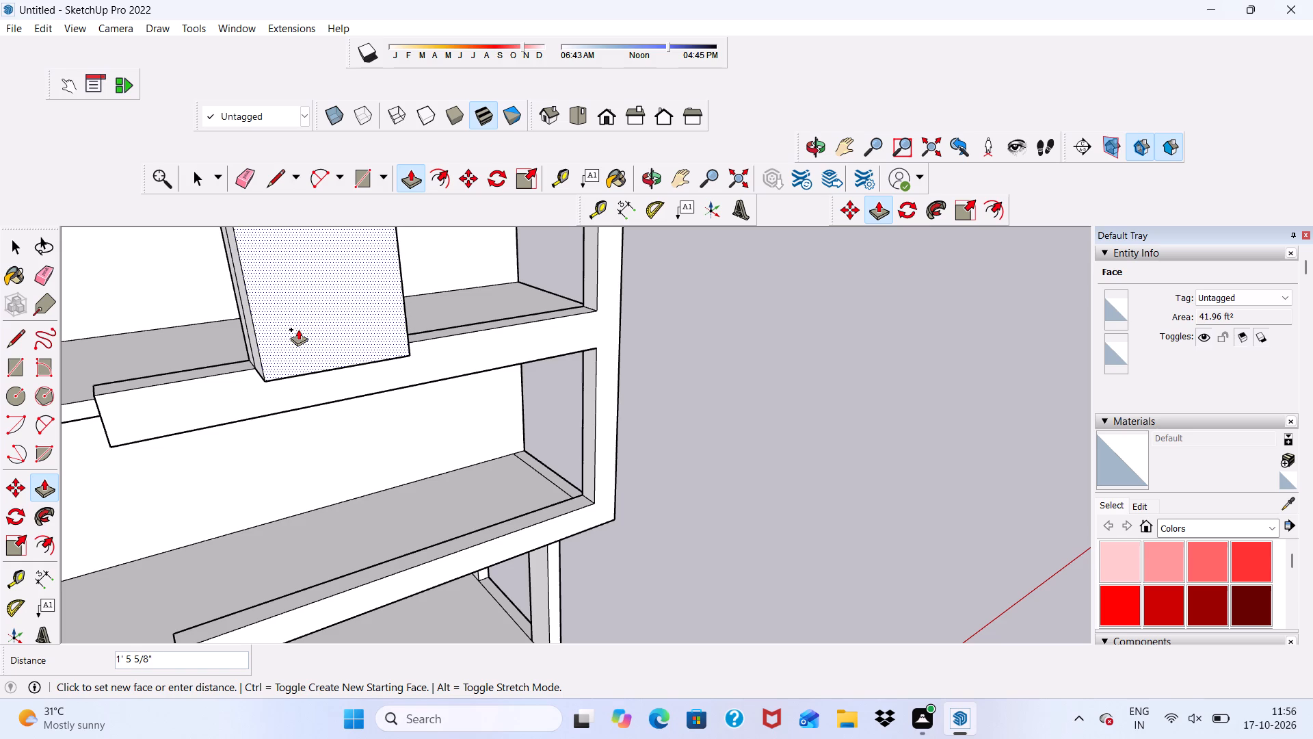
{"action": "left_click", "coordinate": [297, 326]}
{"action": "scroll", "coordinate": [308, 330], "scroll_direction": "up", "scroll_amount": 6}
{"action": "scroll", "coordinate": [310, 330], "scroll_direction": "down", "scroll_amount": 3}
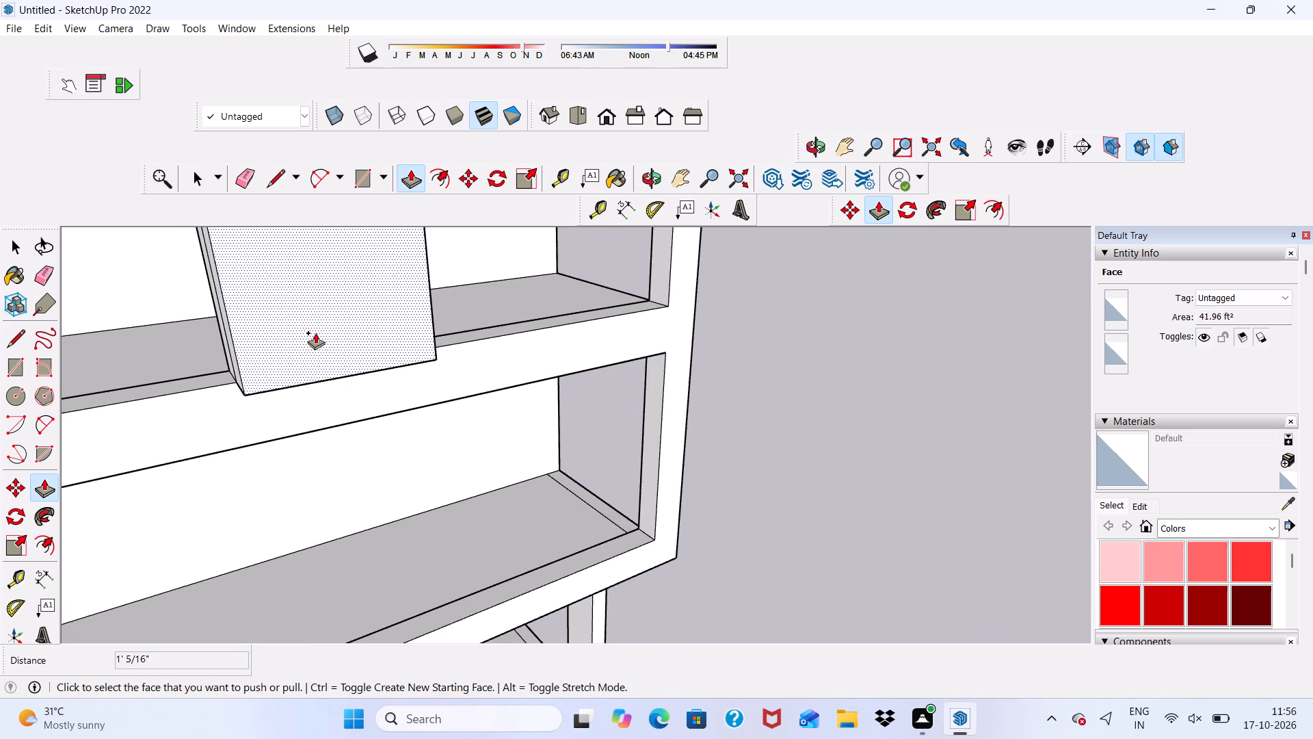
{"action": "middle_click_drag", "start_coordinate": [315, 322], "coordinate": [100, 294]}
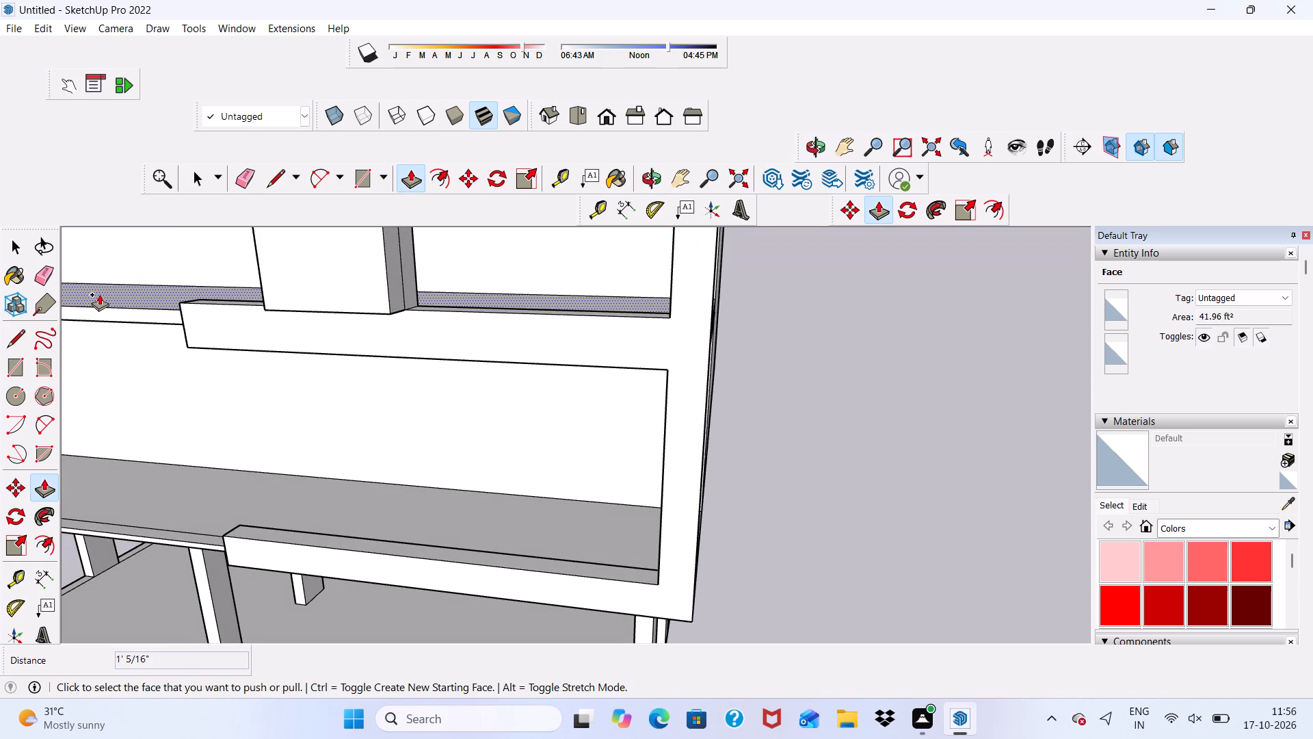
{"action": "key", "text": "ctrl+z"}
Examine the upper-storey panel and the E-shaped frame's front face on the whole building.
{"action": "scroll", "coordinate": [174, 363], "scroll_direction": "down", "scroll_amount": 1}
{"action": "key", "text": "space"}
{"action": "scroll", "coordinate": [288, 315], "scroll_direction": "up", "scroll_amount": 1}
{"action": "left_click", "coordinate": [291, 333]}
{"action": "scroll", "coordinate": [291, 335], "scroll_direction": "down", "scroll_amount": 15}
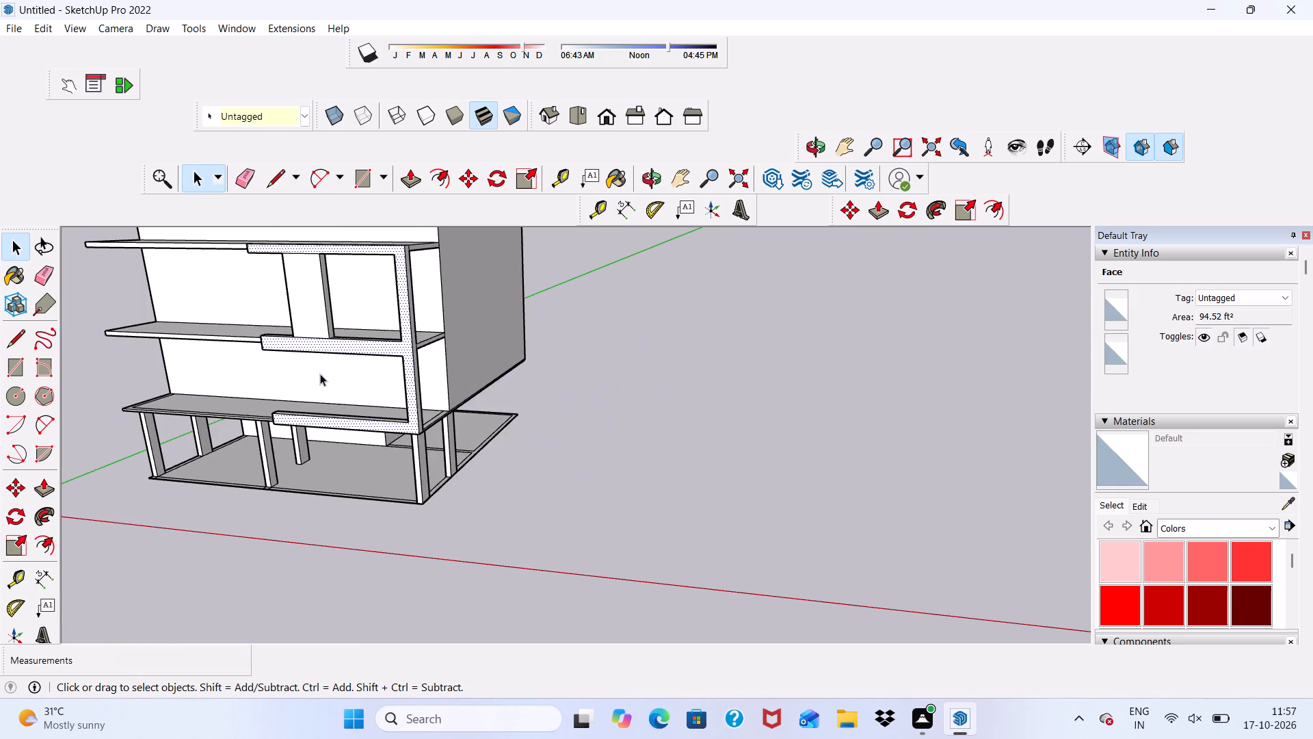
{"action": "scroll", "coordinate": [321, 370], "scroll_direction": "down", "scroll_amount": 5}
{"action": "scroll", "coordinate": [261, 314], "scroll_direction": "up", "scroll_amount": 4}
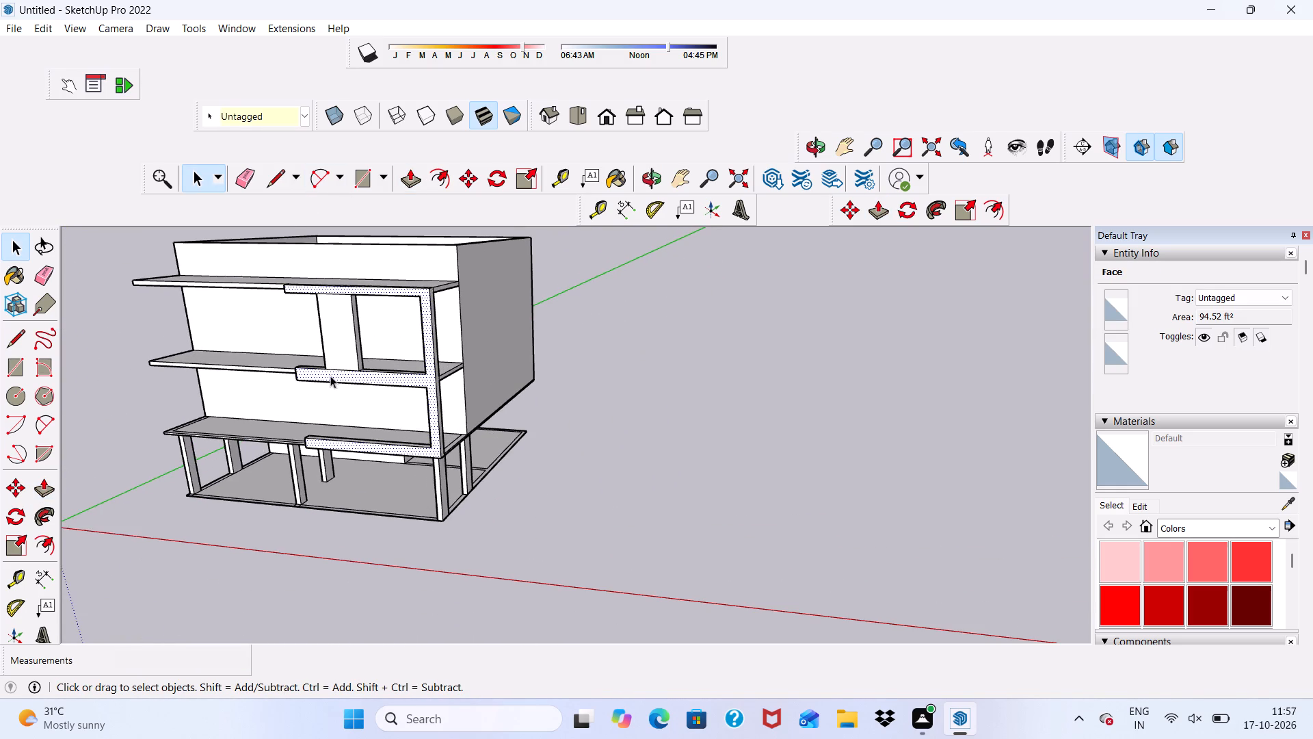
{"action": "middle_click_drag", "start_coordinate": [325, 386], "coordinate": [345, 389]}
{"action": "left_click", "coordinate": [589, 310]}
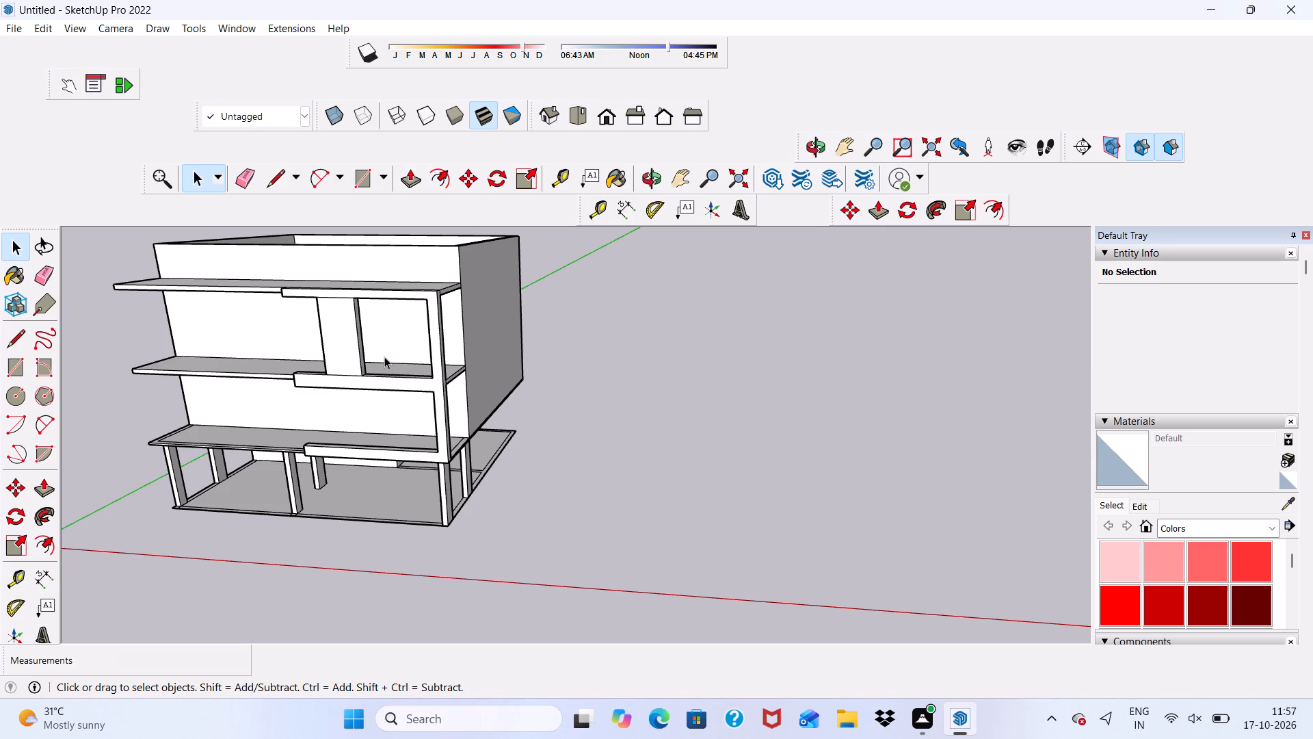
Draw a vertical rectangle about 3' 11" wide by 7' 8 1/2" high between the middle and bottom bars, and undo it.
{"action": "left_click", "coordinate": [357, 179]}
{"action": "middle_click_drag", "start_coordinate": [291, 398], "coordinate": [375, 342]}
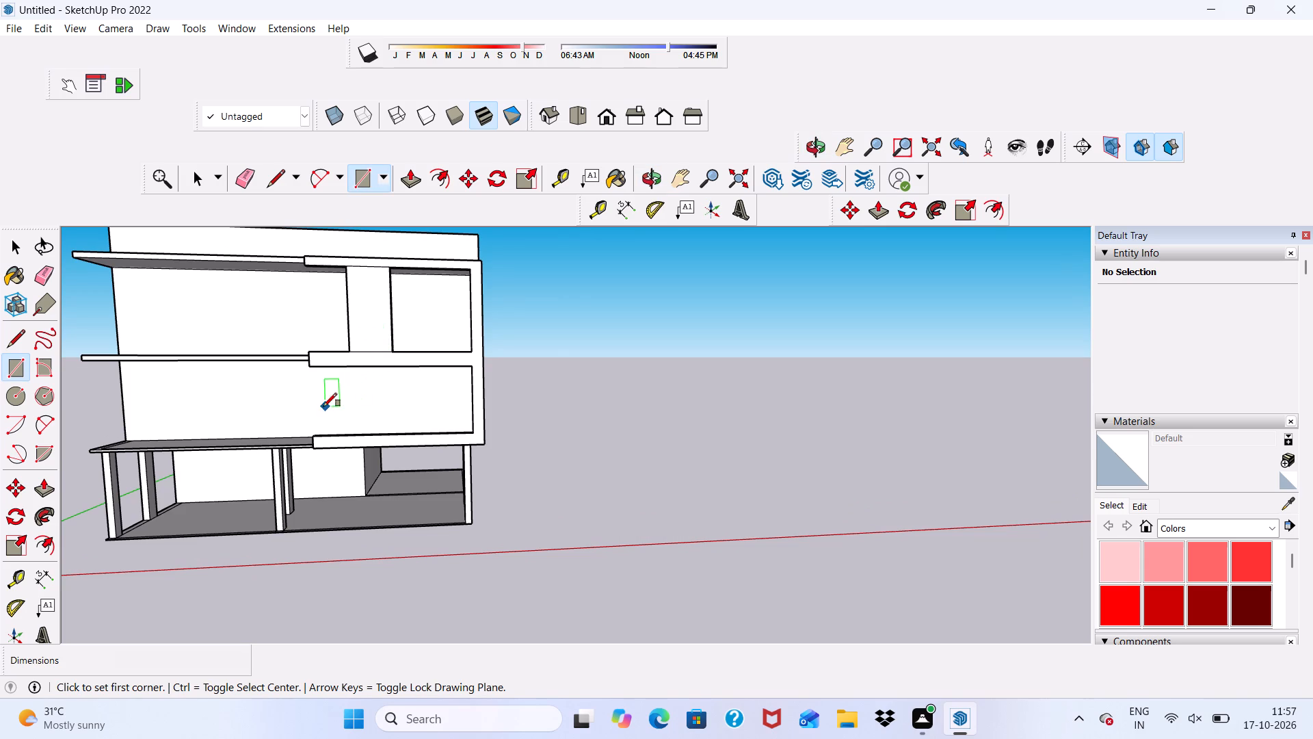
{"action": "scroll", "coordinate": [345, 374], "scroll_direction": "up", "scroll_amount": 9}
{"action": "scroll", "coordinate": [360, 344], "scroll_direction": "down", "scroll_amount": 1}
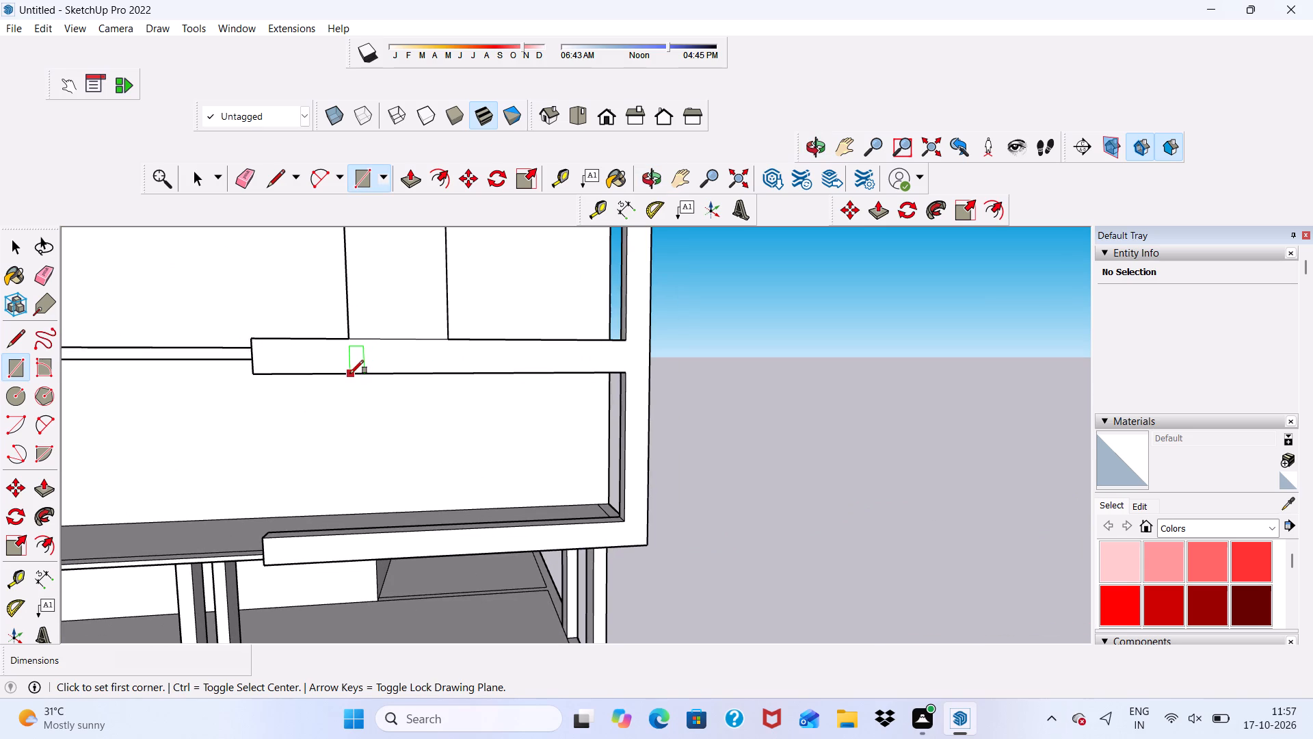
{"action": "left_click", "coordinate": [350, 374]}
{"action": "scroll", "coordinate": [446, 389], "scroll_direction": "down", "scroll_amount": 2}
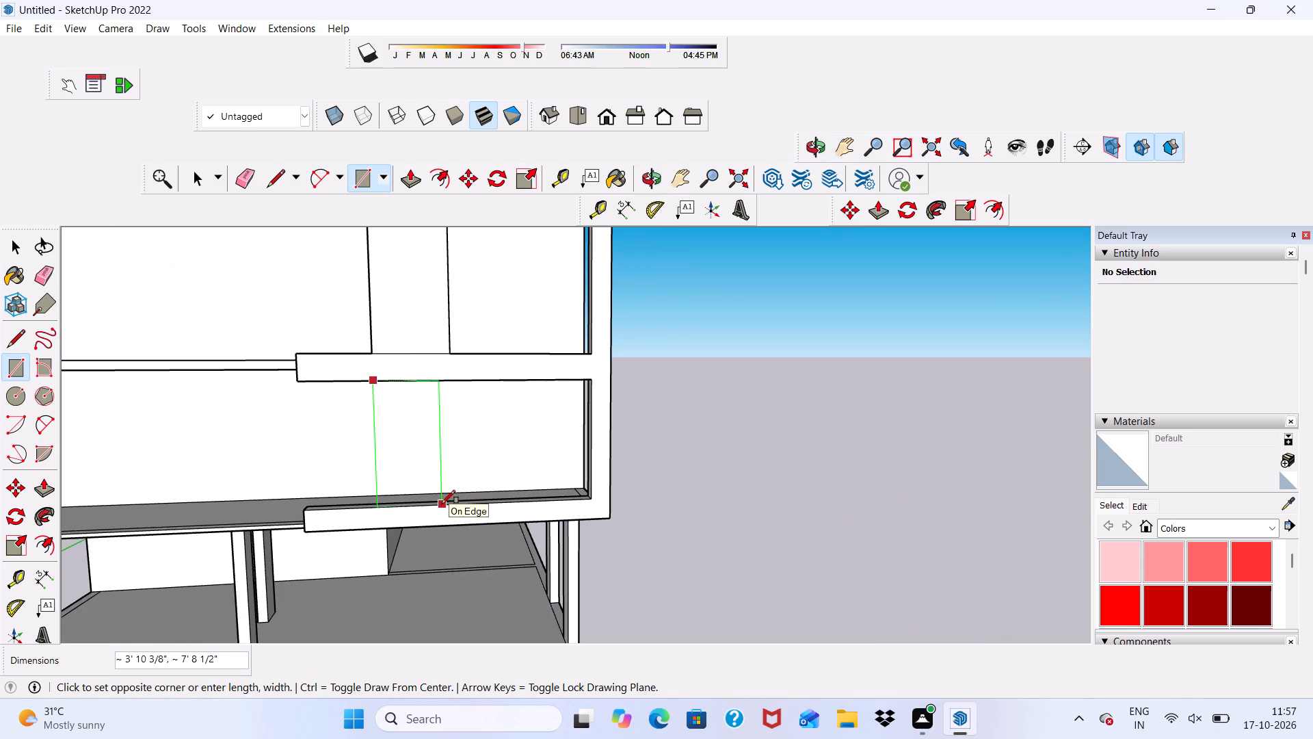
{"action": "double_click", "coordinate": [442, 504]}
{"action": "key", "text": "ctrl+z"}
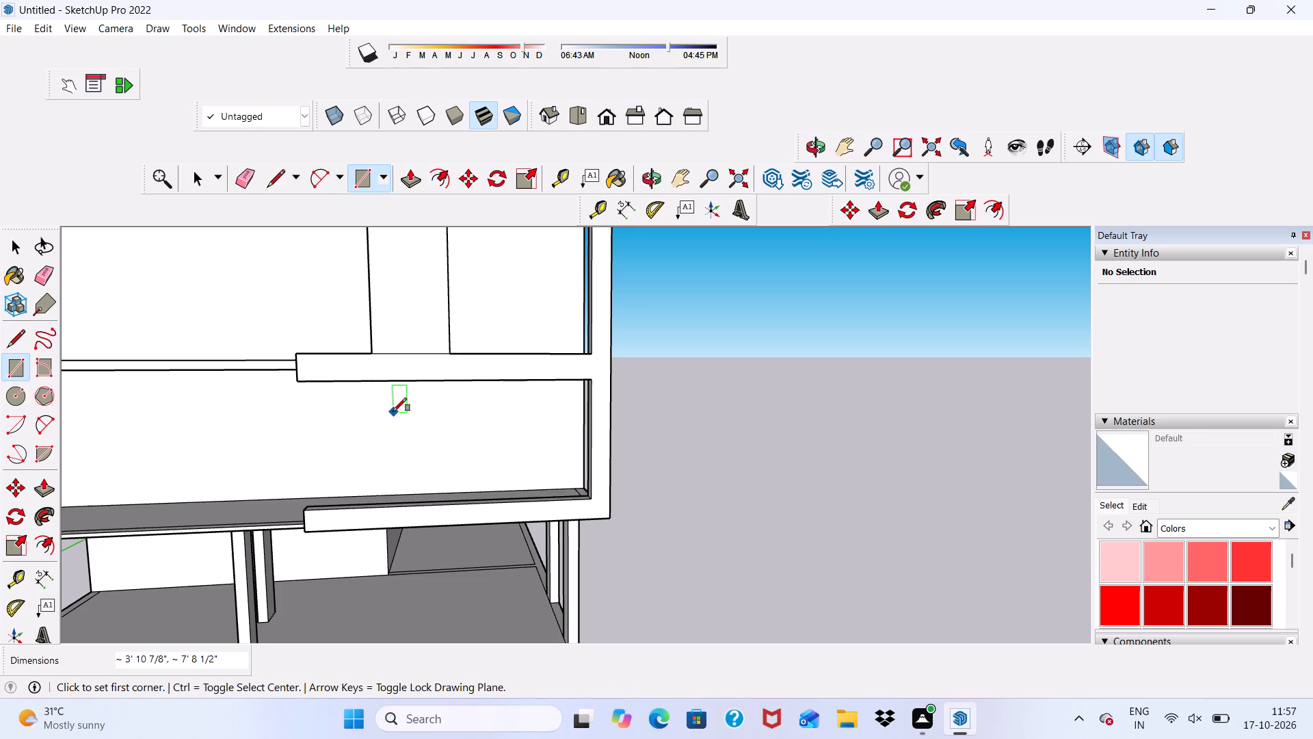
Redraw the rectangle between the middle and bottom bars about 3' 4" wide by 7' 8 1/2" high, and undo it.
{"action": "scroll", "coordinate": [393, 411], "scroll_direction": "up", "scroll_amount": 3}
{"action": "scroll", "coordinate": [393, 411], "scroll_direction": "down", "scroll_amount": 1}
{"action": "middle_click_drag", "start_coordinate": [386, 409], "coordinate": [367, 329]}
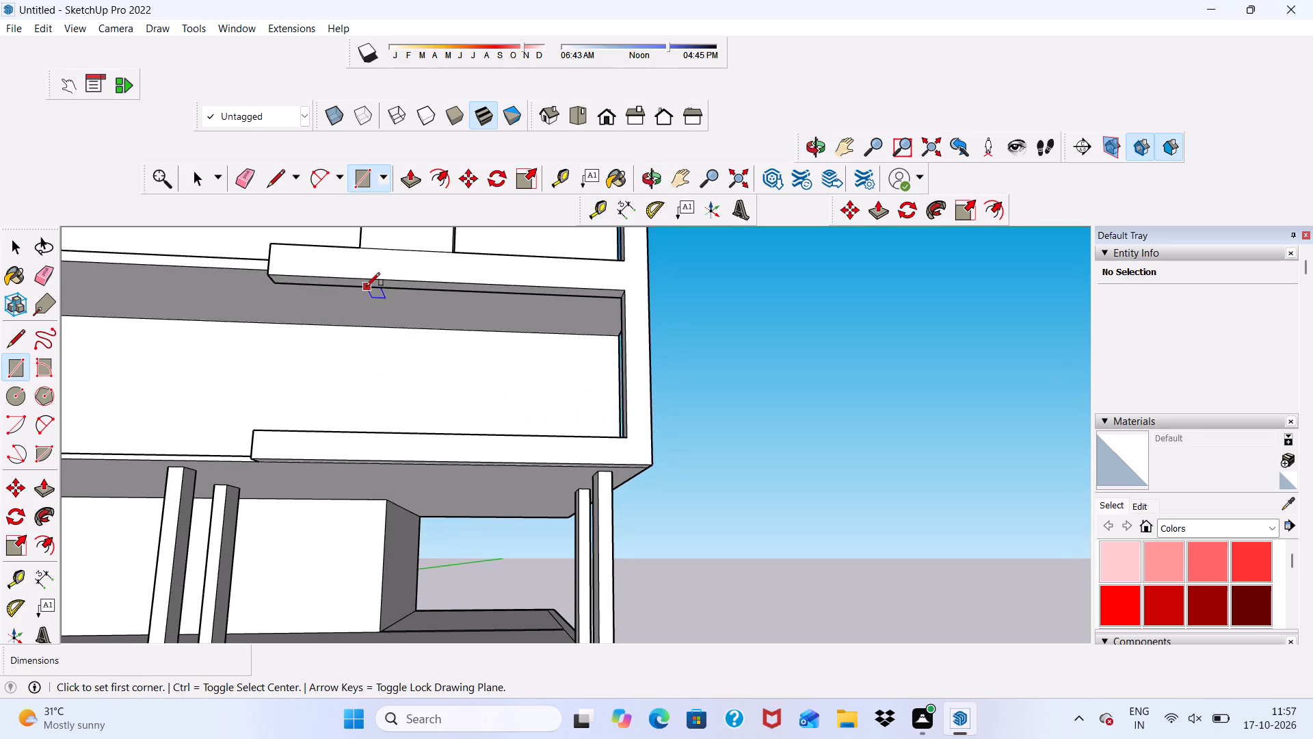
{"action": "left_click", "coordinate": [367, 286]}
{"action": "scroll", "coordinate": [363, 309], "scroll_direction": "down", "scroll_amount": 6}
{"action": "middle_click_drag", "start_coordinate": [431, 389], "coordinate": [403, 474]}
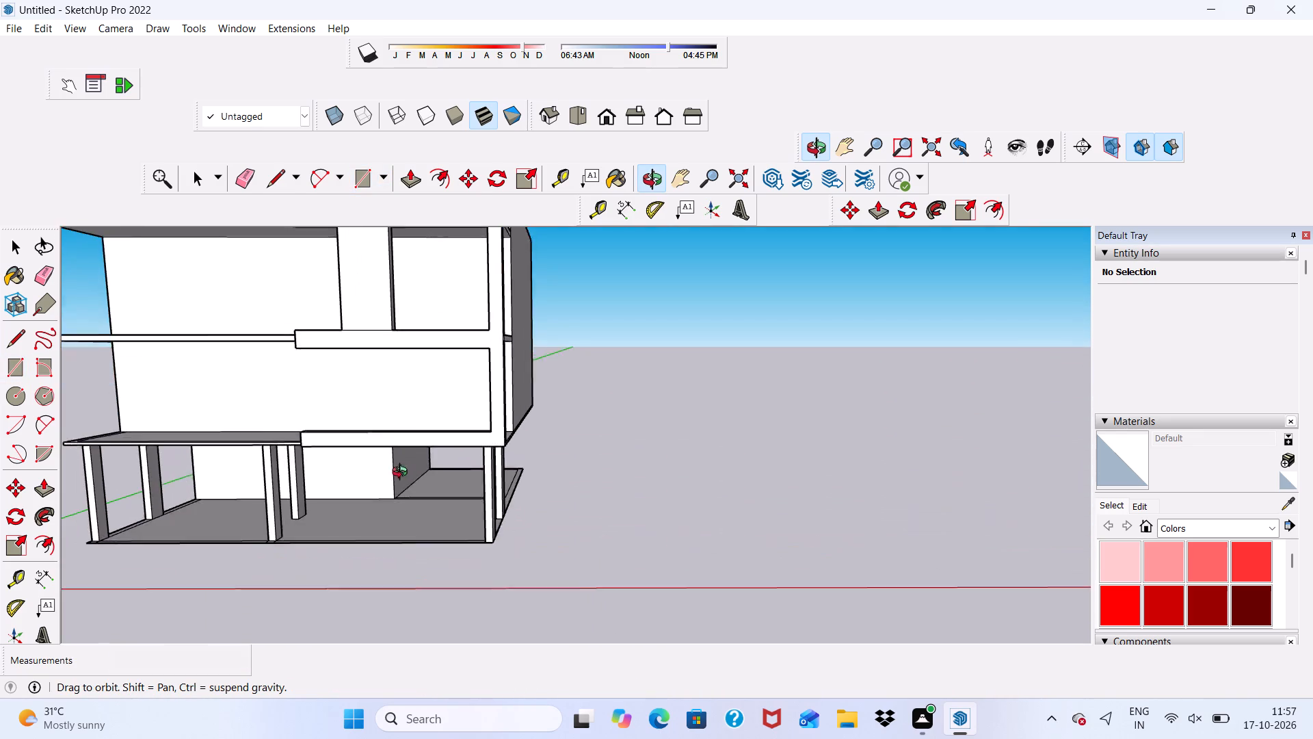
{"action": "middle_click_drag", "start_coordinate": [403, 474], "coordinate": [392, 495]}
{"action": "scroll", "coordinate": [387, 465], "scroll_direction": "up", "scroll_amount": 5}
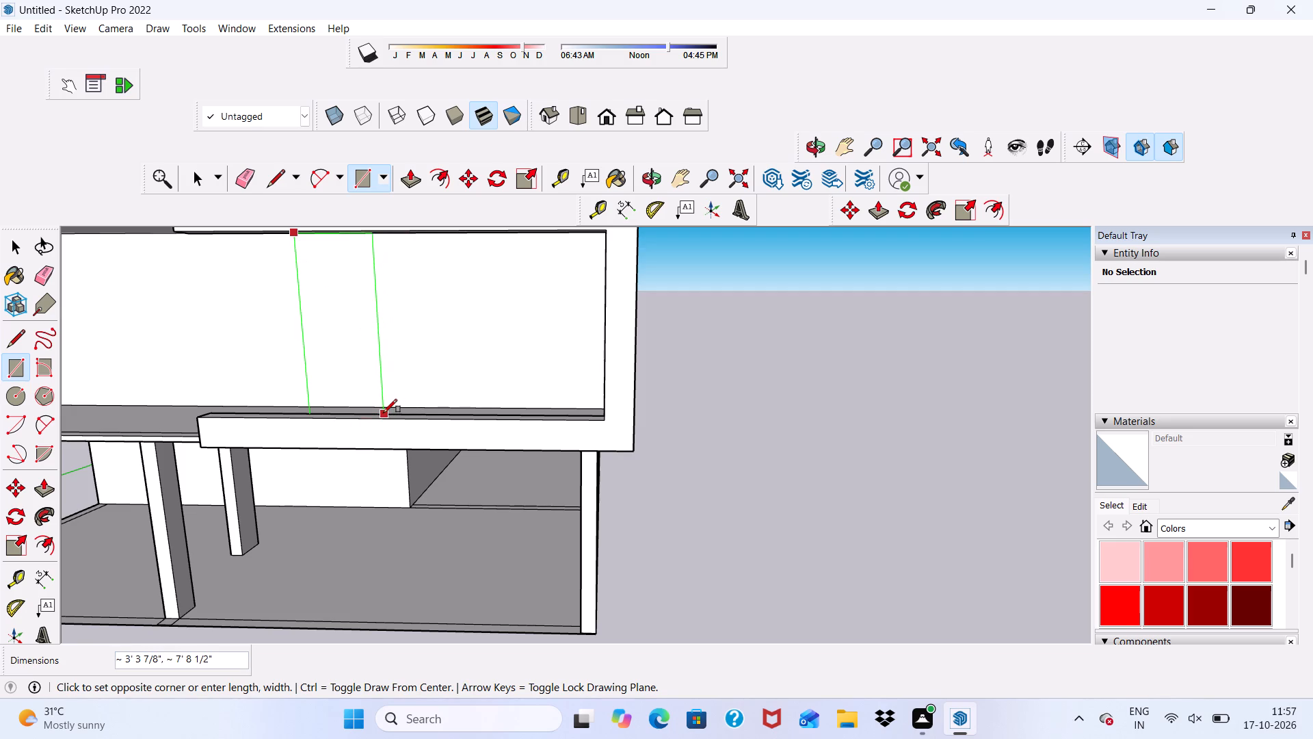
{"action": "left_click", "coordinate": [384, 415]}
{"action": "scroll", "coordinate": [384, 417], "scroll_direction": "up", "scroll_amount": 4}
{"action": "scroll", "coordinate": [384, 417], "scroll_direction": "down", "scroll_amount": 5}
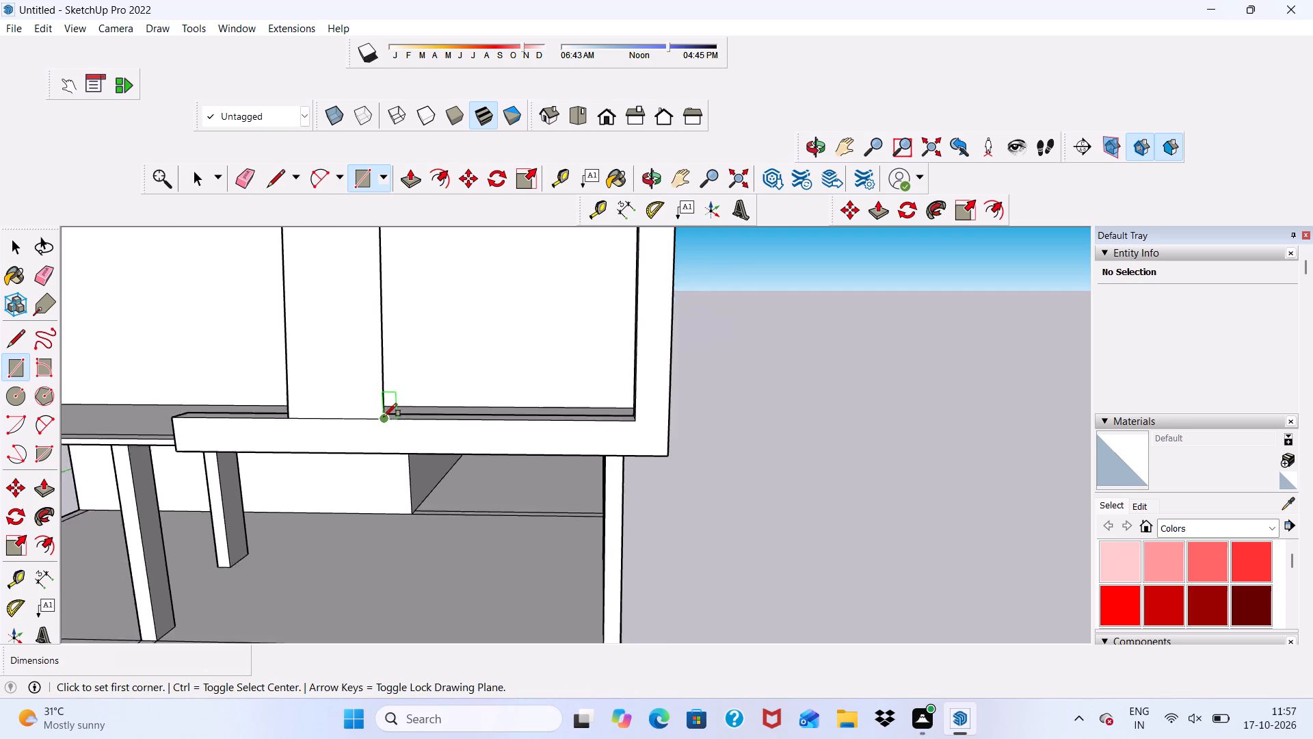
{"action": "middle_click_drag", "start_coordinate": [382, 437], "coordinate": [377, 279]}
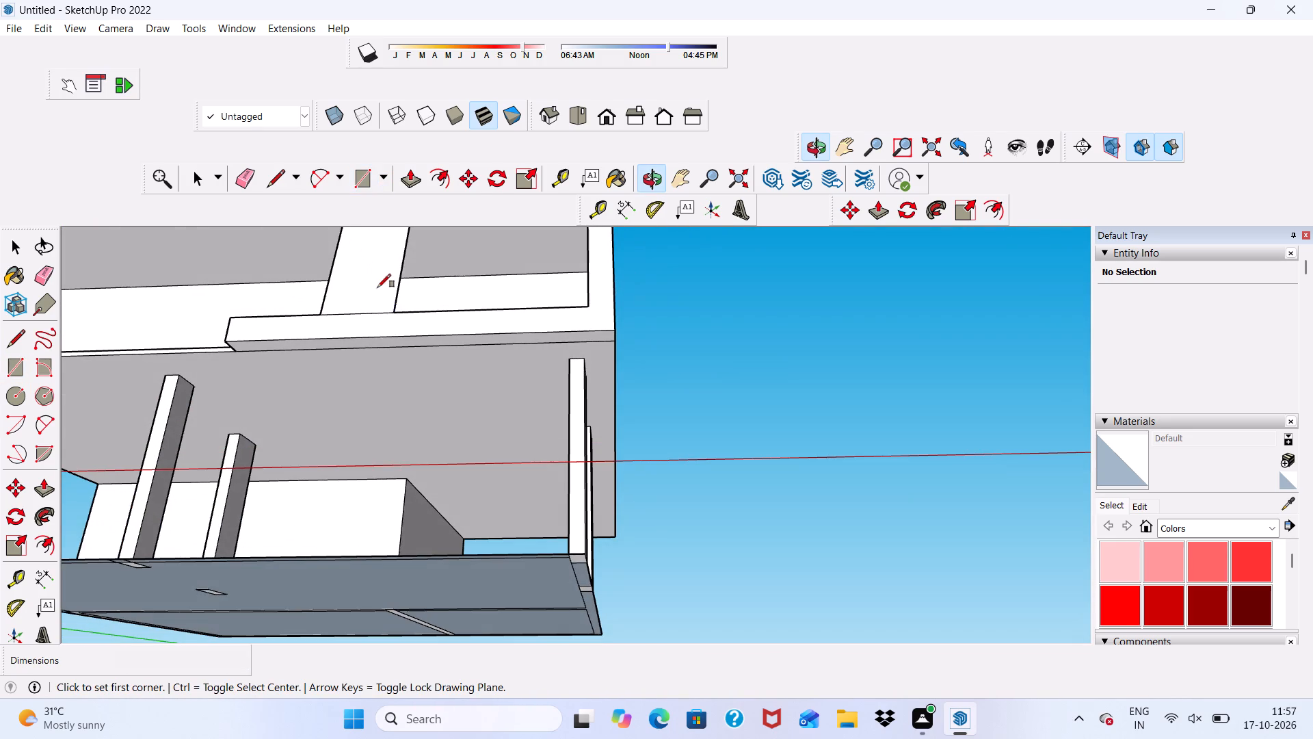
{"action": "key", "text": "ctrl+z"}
Draw a vertical rectangle about 3' 5" wide by 7' 8 1/2" high between the middle and bottom bars, below the upper panel.
{"action": "scroll", "coordinate": [380, 305], "scroll_direction": "down", "scroll_amount": 12}
{"action": "middle_click_drag", "start_coordinate": [388, 335], "coordinate": [291, 353]}
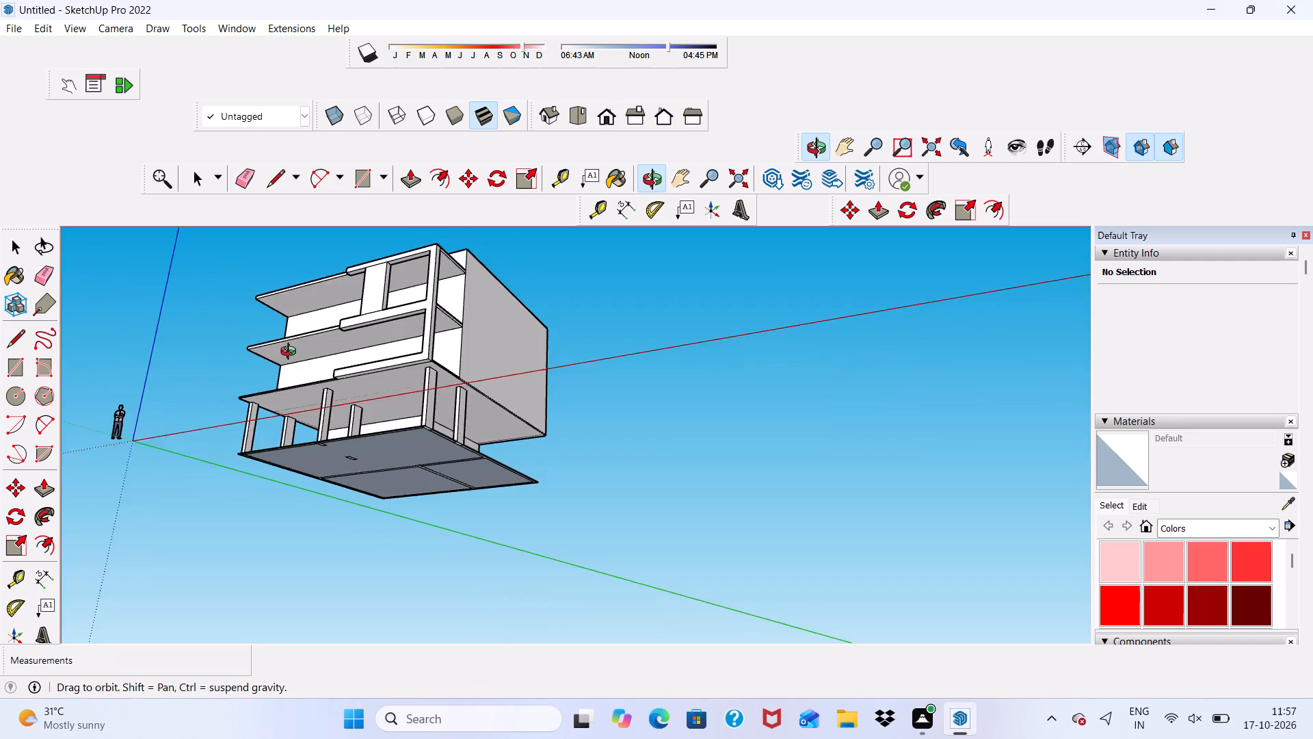
{"action": "middle_click_drag", "start_coordinate": [291, 353], "coordinate": [424, 428]}
{"action": "scroll", "coordinate": [397, 381], "scroll_direction": "up", "scroll_amount": 7}
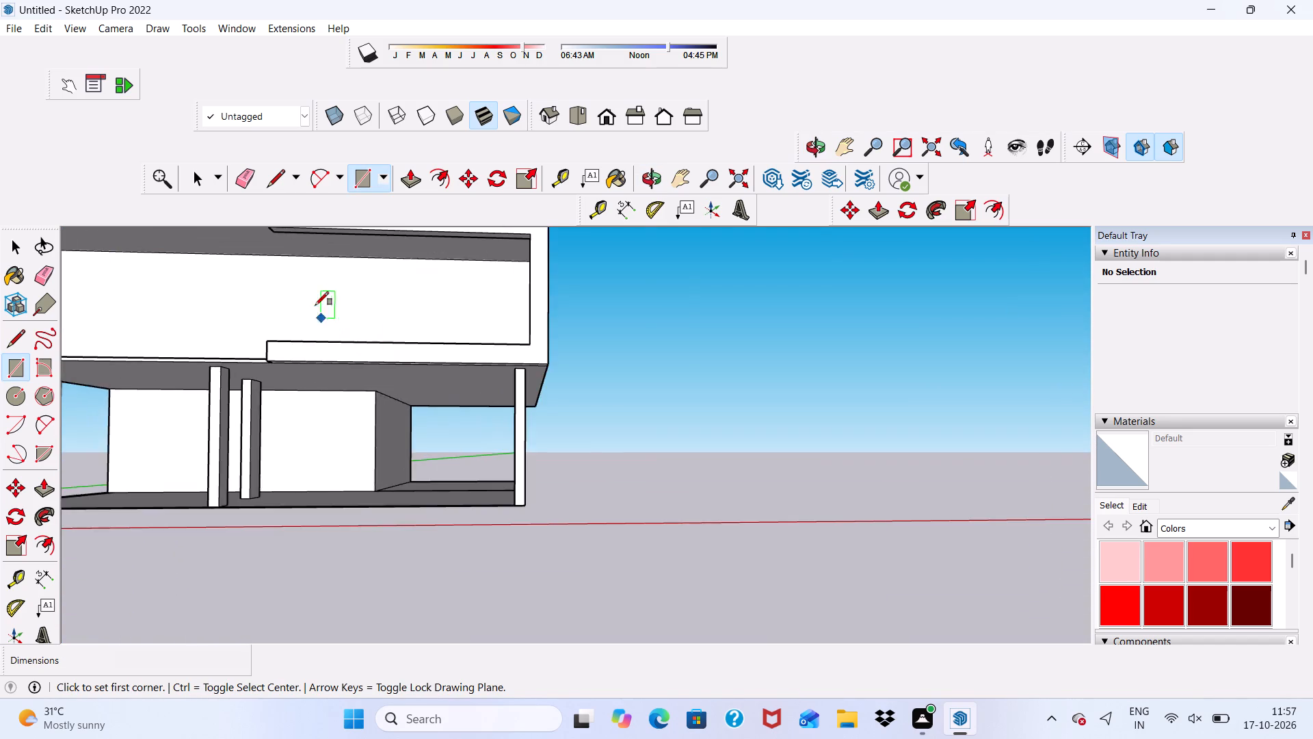
{"action": "scroll", "coordinate": [315, 305], "scroll_direction": "up", "scroll_amount": 3}
{"action": "scroll", "coordinate": [321, 335], "scroll_direction": "down", "scroll_amount": 12}
{"action": "scroll", "coordinate": [317, 340], "scroll_direction": "up", "scroll_amount": 8}
{"action": "scroll", "coordinate": [410, 286], "scroll_direction": "up", "scroll_amount": 7}
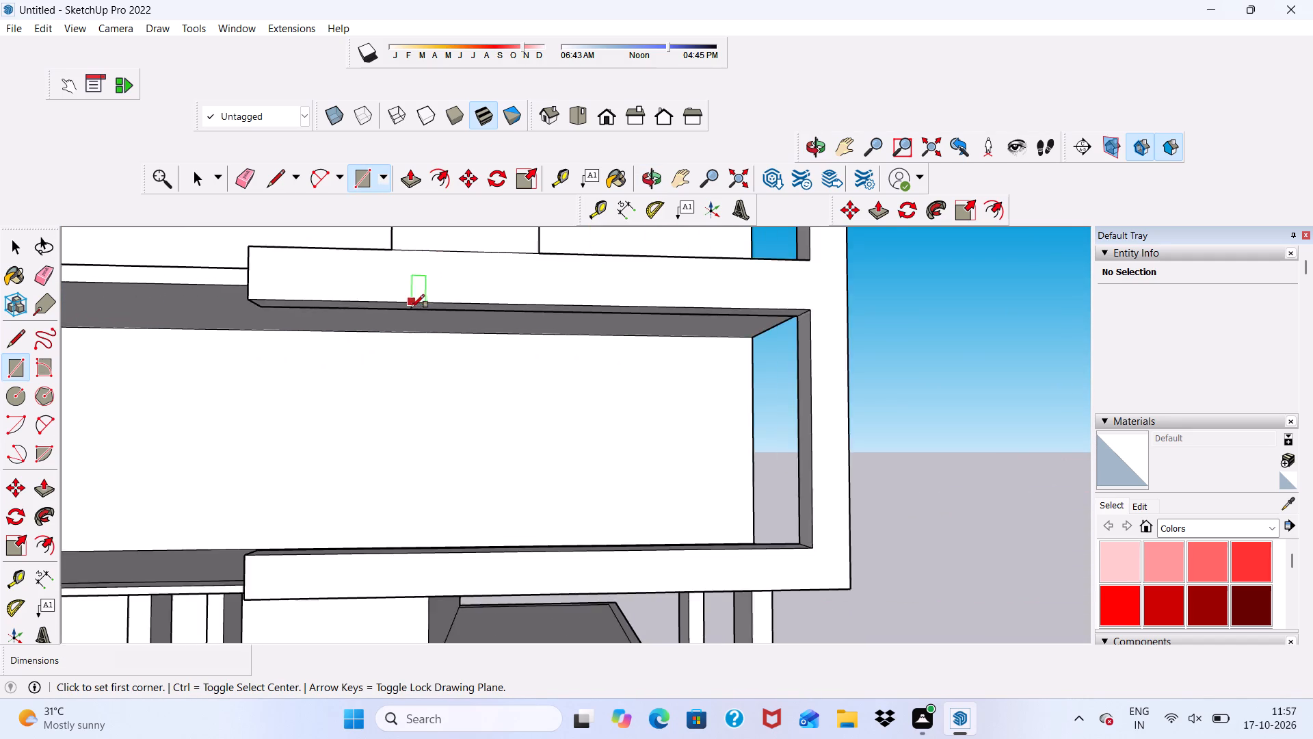
{"action": "scroll", "coordinate": [411, 308], "scroll_direction": "up", "scroll_amount": 6}
{"action": "left_click", "coordinate": [377, 302]}
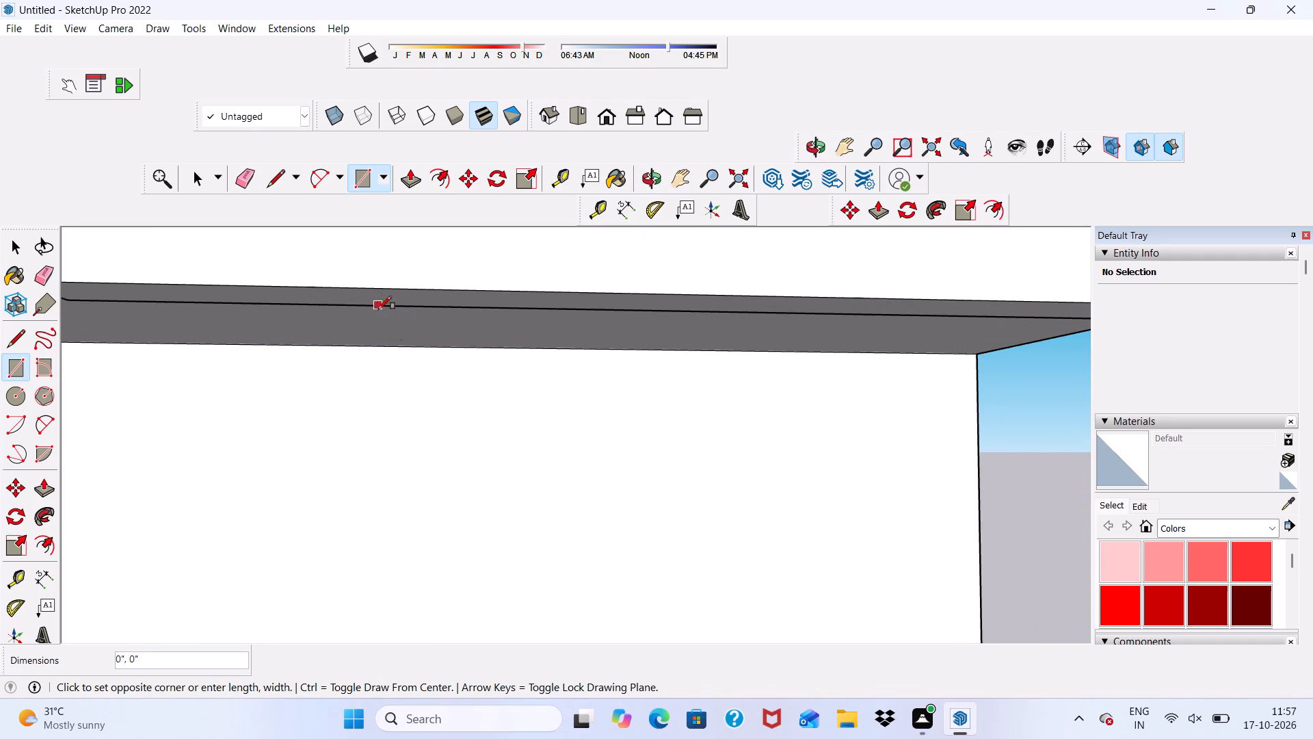
{"action": "scroll", "coordinate": [406, 344], "scroll_direction": "down", "scroll_amount": 12}
{"action": "middle_click_drag", "start_coordinate": [536, 467], "coordinate": [539, 505]}
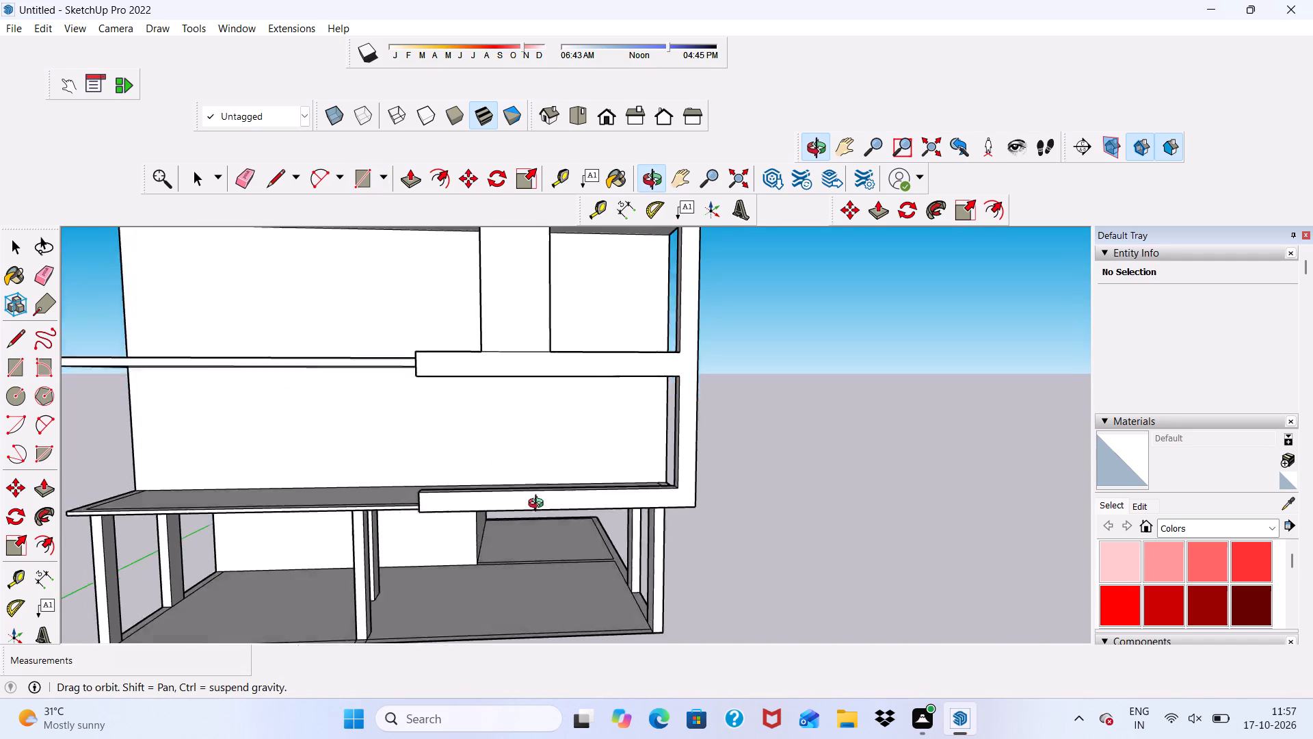
{"action": "middle_click_drag", "start_coordinate": [539, 505], "coordinate": [522, 540]}
{"action": "scroll", "coordinate": [522, 540], "scroll_direction": "down", "scroll_amount": 1}
{"action": "scroll", "coordinate": [521, 541], "scroll_direction": "up", "scroll_amount": 4}
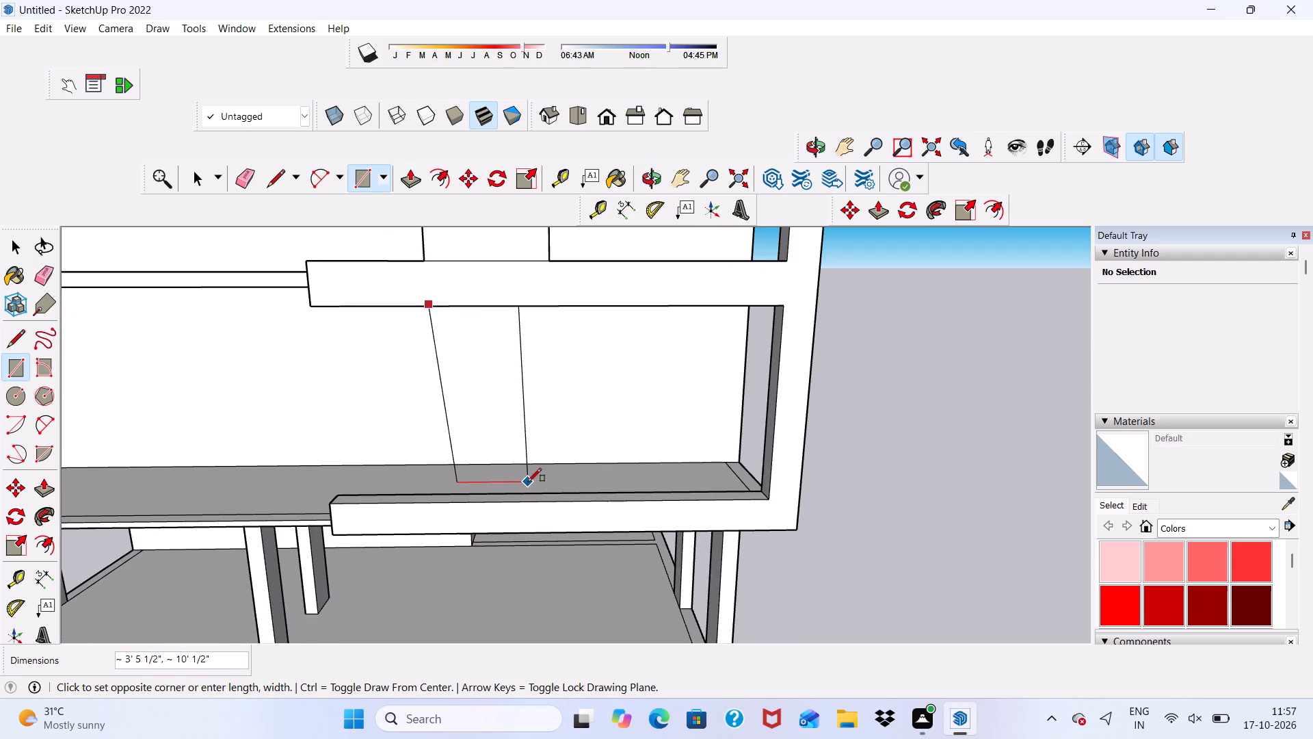
{"action": "scroll", "coordinate": [525, 484], "scroll_direction": "up", "scroll_amount": 5}
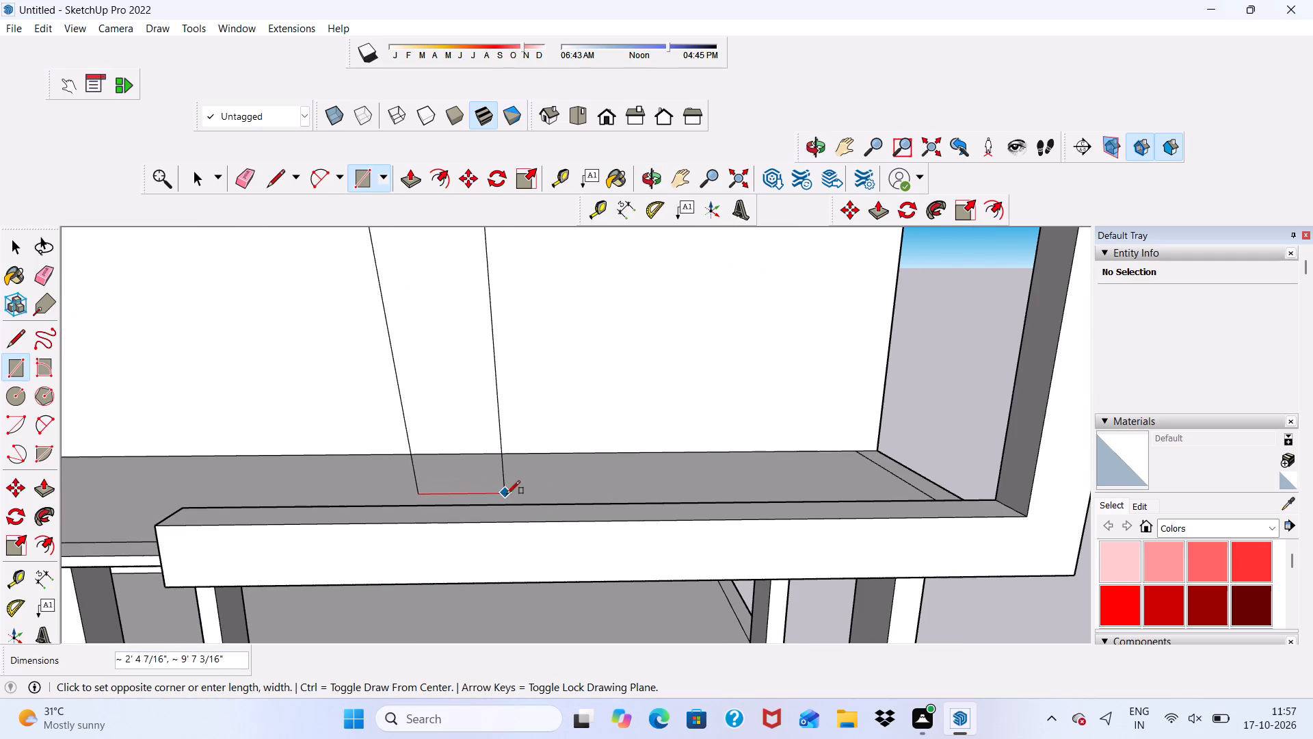
{"action": "left_click", "coordinate": [539, 500]}
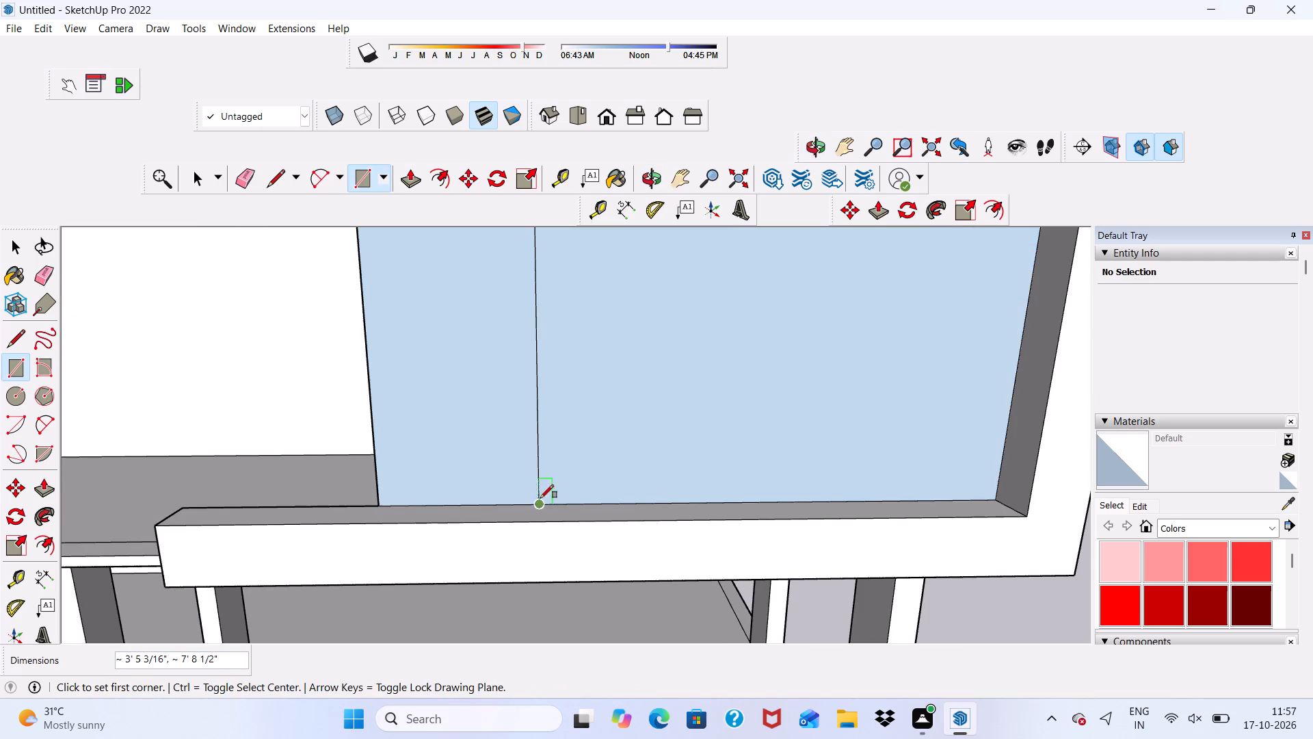
Delete the extra face between the new lower rectangle and the frame's vertical side.
{"action": "key", "text": "space"}
{"action": "left_click", "coordinate": [676, 435]}
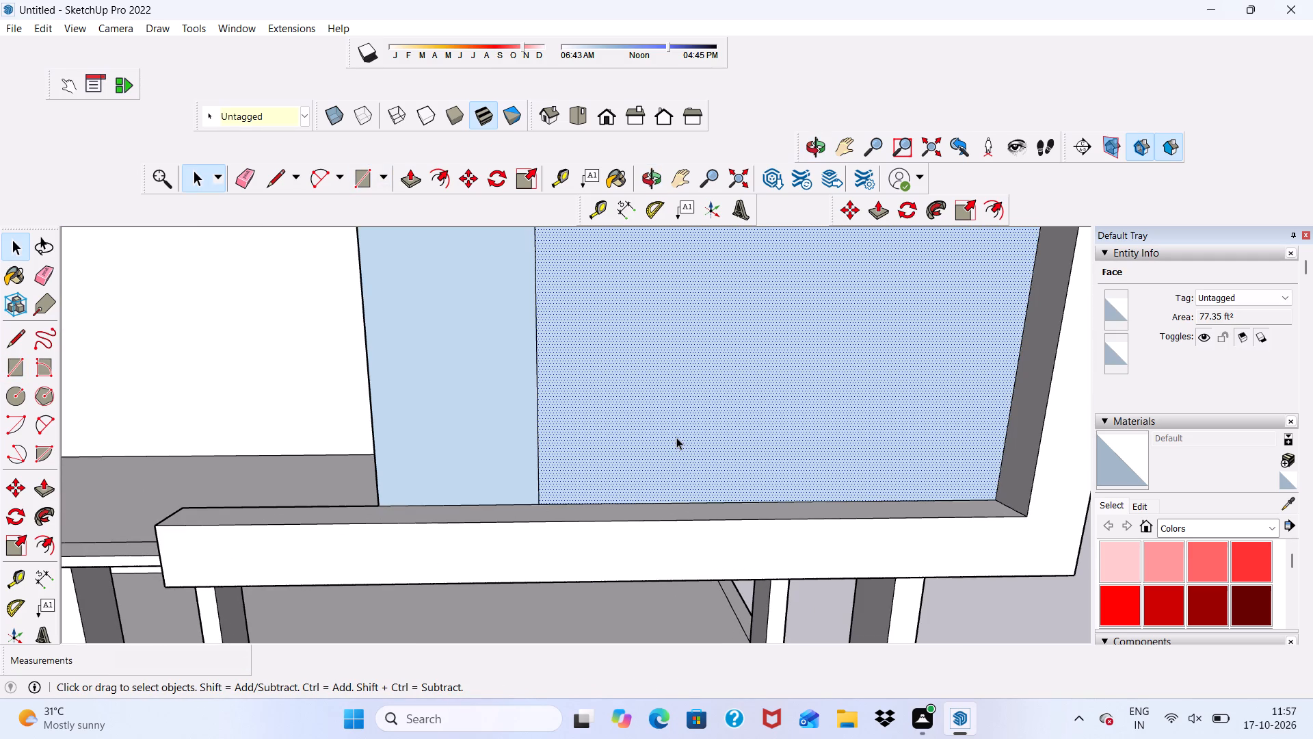
{"action": "key", "text": "Delete"}
Push/Pull the new lower panel face between the middle and bottom bars 1' outward.
{"action": "scroll", "coordinate": [424, 499], "scroll_direction": "down", "scroll_amount": 8}
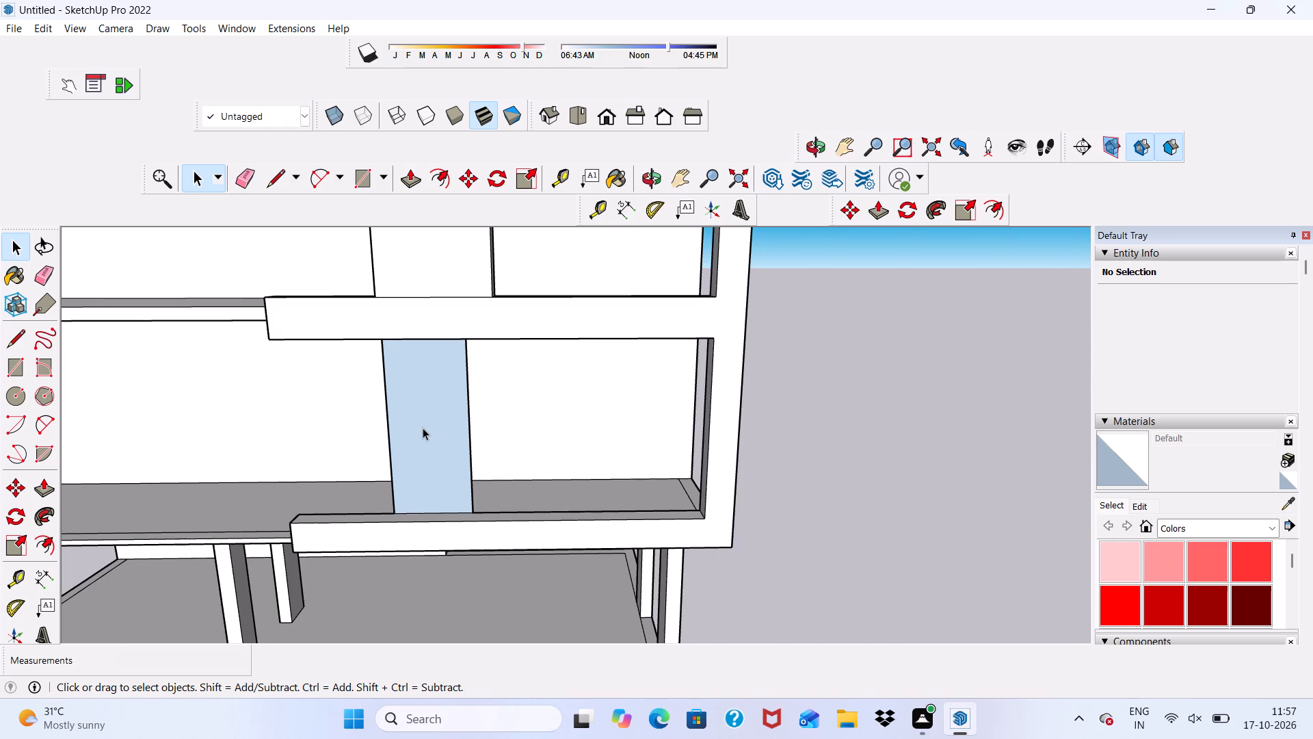
{"action": "left_click", "coordinate": [423, 430]}
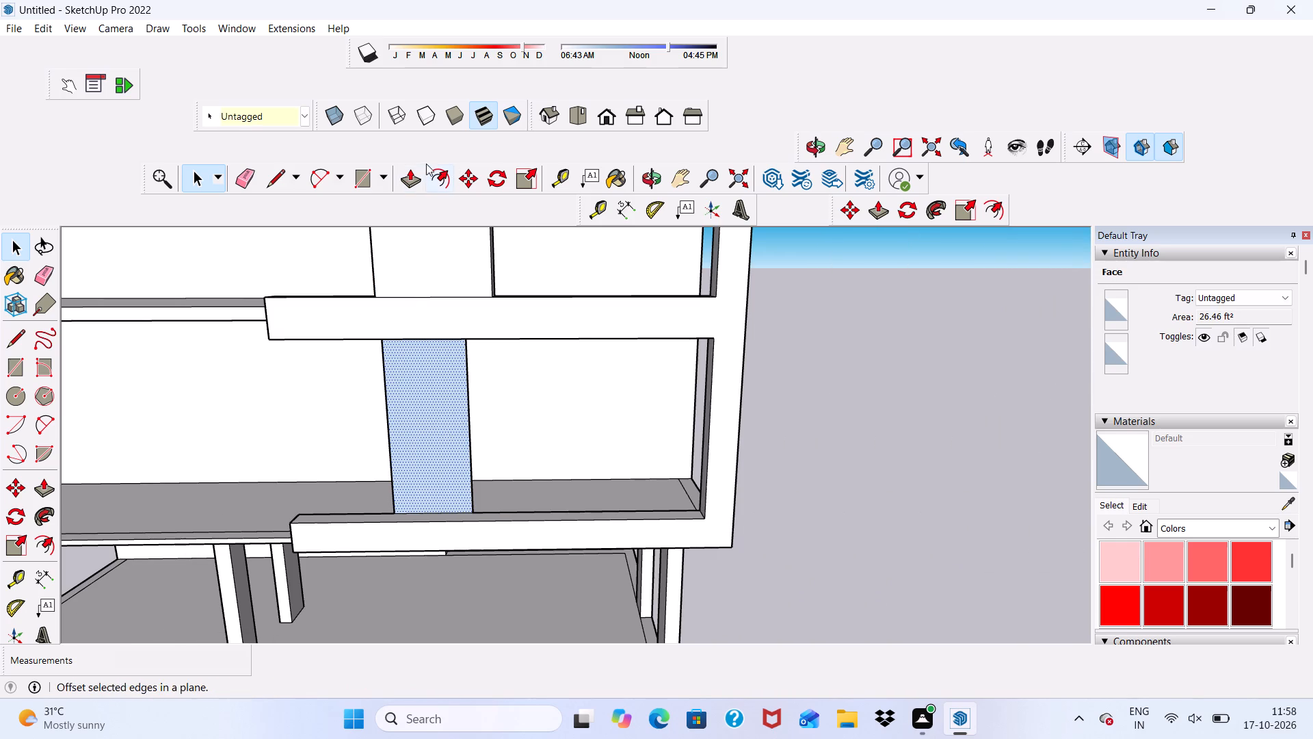
{"action": "left_click", "coordinate": [408, 179]}
{"action": "left_click", "coordinate": [407, 398]}
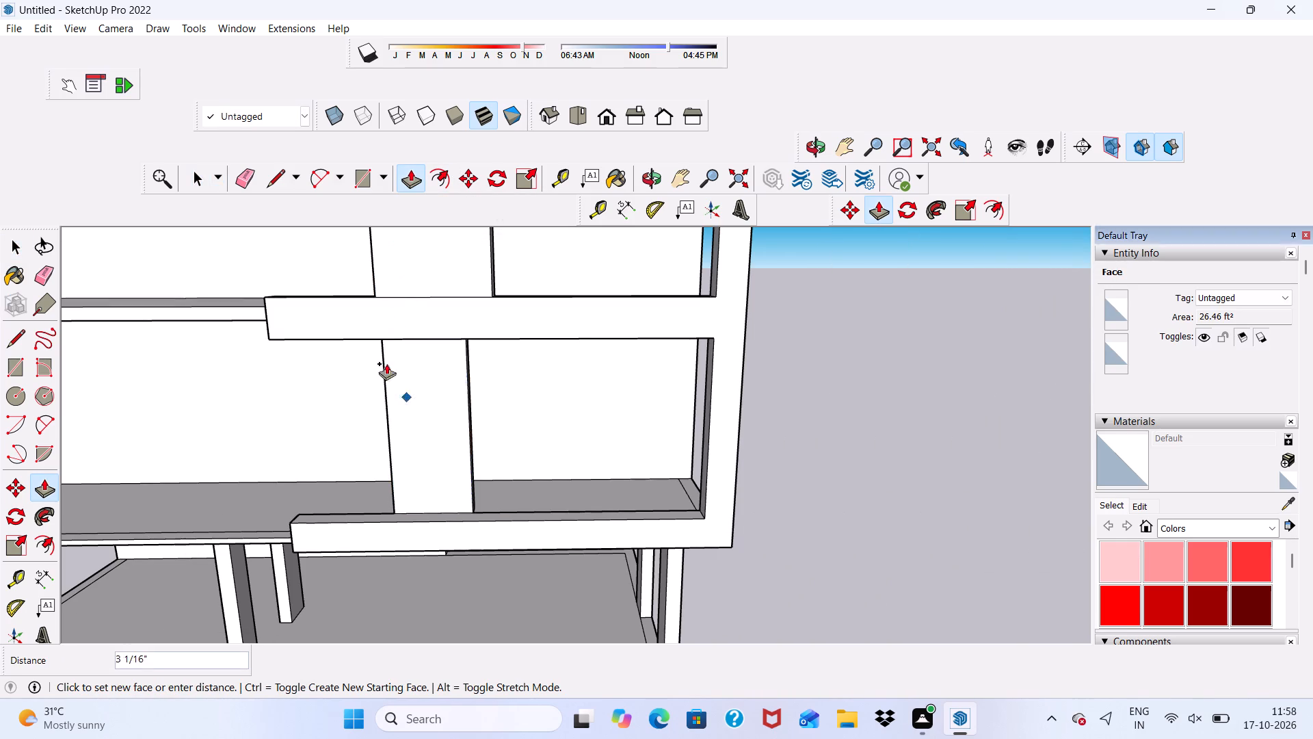
{"action": "left_click", "coordinate": [369, 249]}
{"action": "middle_click_drag", "start_coordinate": [457, 404], "coordinate": [306, 417]}
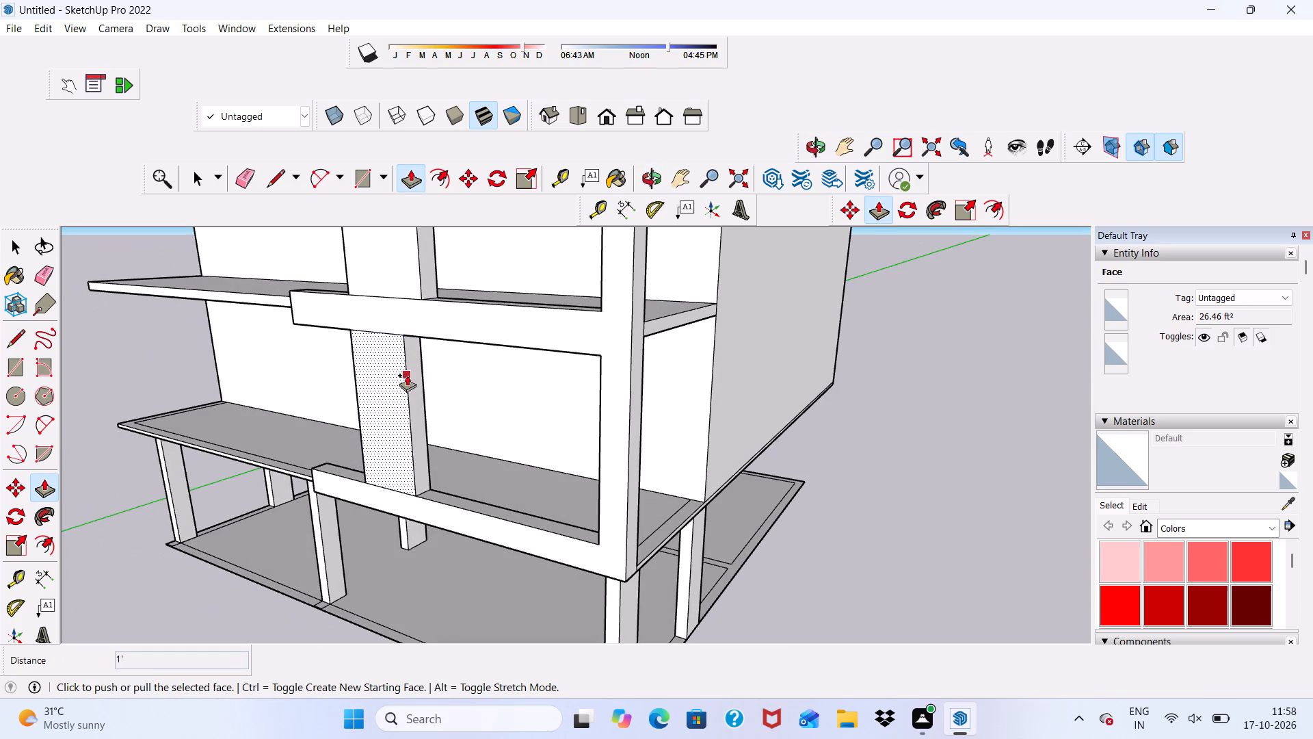
{"action": "key", "text": "space"}
Extend the lower panel's side face toward the frame's vertical side, in line with the upper panel's side.
{"action": "left_click", "coordinate": [413, 383]}
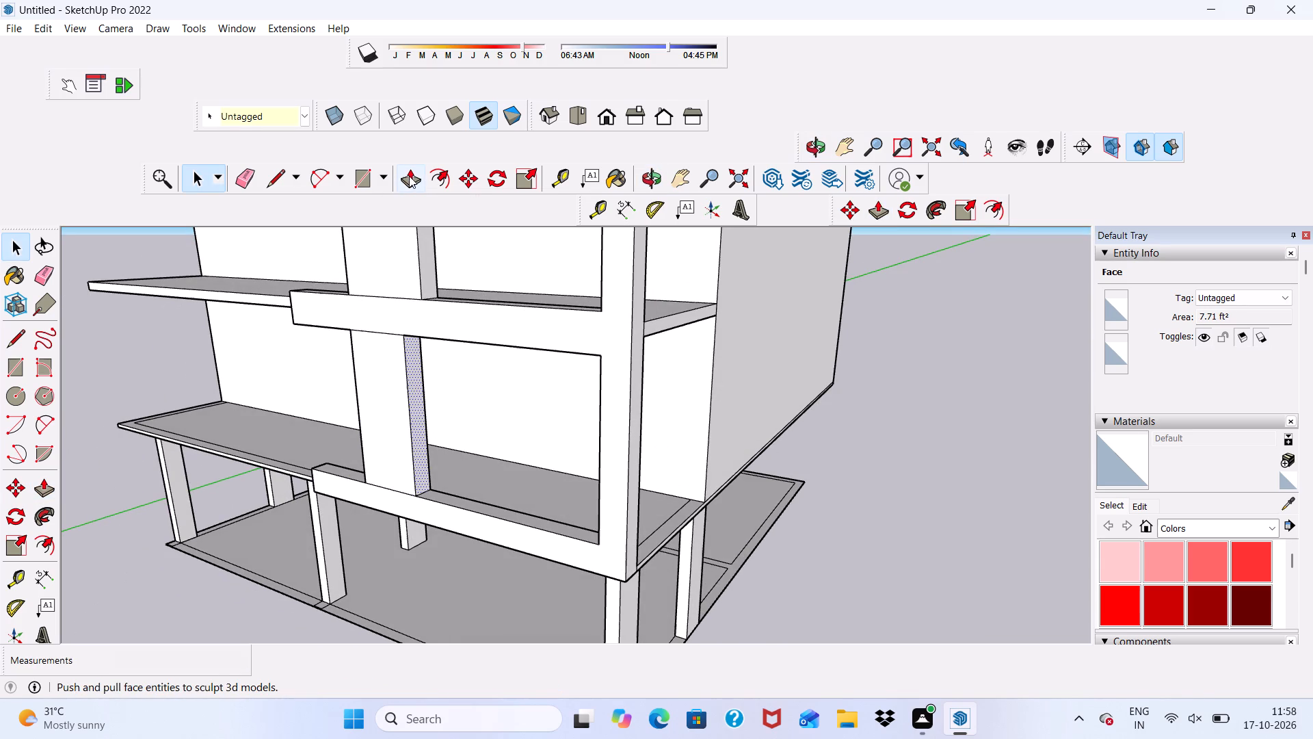
{"action": "left_click", "coordinate": [410, 176]}
{"action": "scroll", "coordinate": [433, 406], "scroll_direction": "up", "scroll_amount": 5}
{"action": "left_click", "coordinate": [412, 400]}
{"action": "scroll", "coordinate": [418, 409], "scroll_direction": "down", "scroll_amount": 5}
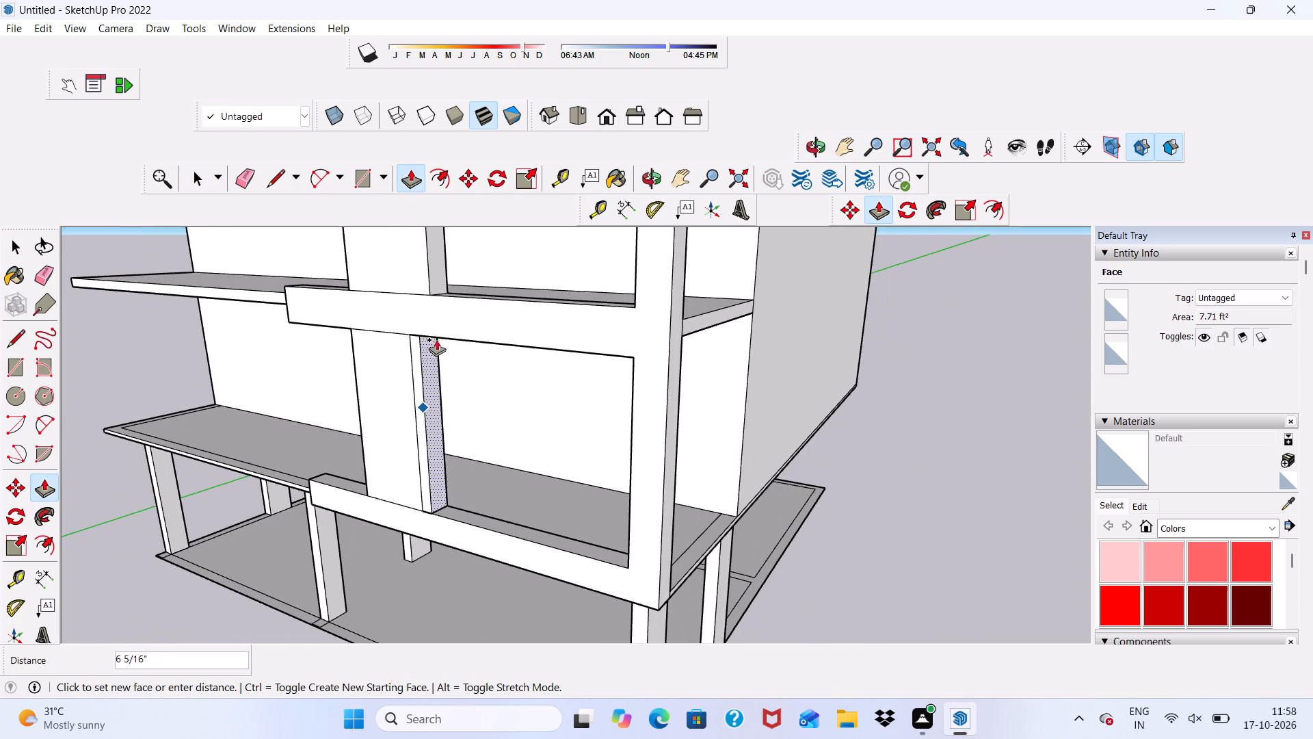
{"action": "left_click", "coordinate": [433, 251]}
{"action": "middle_click_drag", "start_coordinate": [440, 341], "coordinate": [442, 342]}
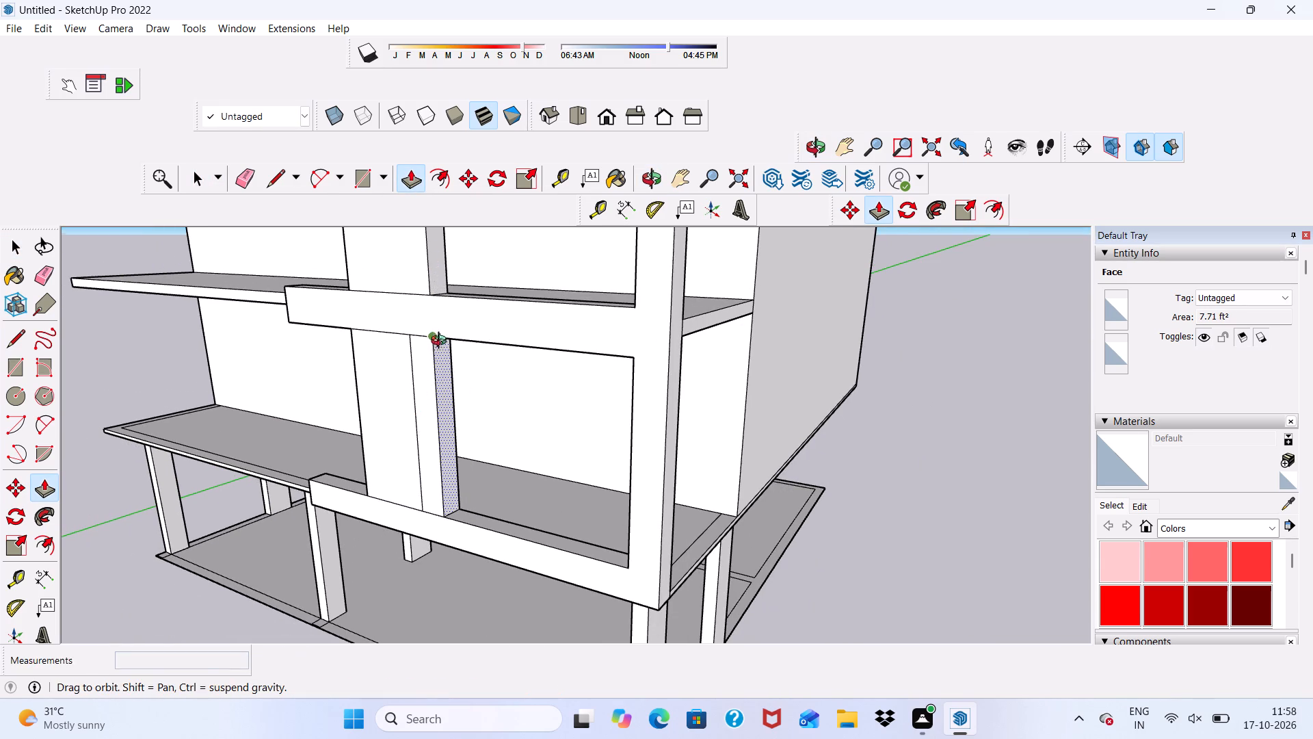
{"action": "middle_click_drag", "start_coordinate": [442, 342], "coordinate": [546, 316]}
{"action": "key", "text": "space"}
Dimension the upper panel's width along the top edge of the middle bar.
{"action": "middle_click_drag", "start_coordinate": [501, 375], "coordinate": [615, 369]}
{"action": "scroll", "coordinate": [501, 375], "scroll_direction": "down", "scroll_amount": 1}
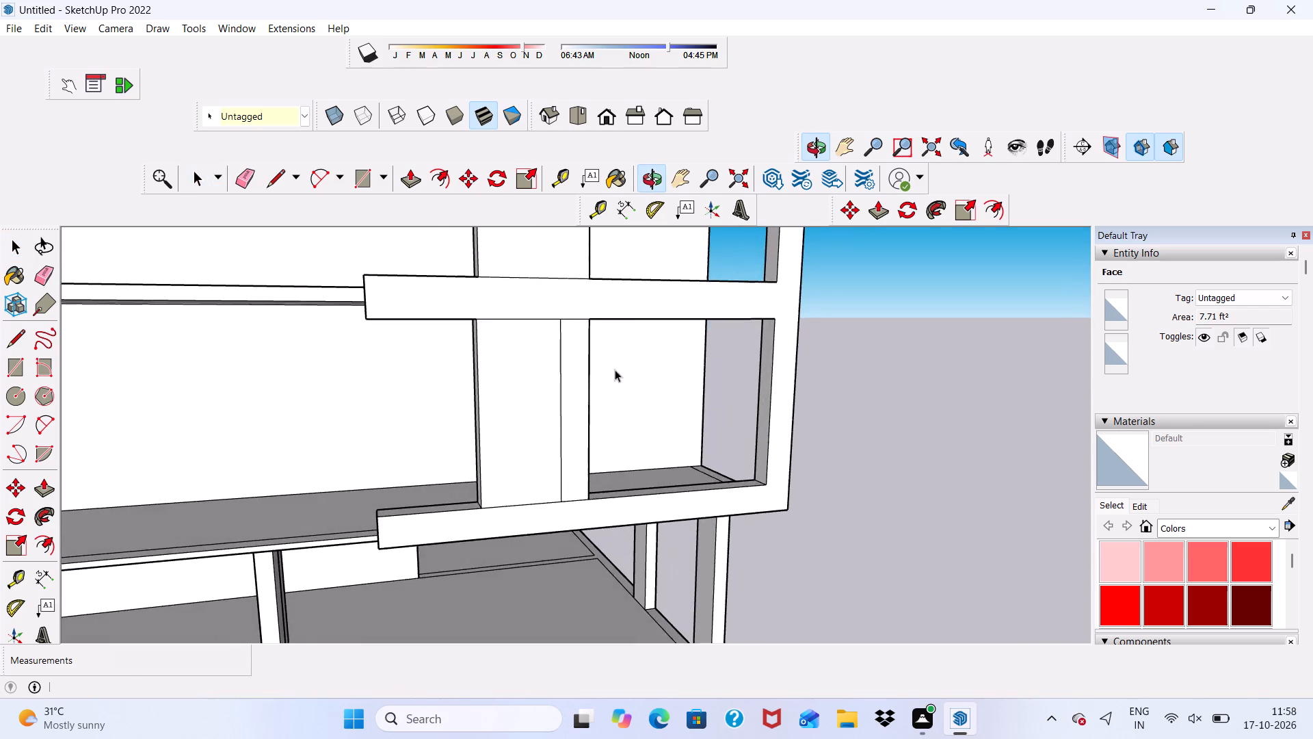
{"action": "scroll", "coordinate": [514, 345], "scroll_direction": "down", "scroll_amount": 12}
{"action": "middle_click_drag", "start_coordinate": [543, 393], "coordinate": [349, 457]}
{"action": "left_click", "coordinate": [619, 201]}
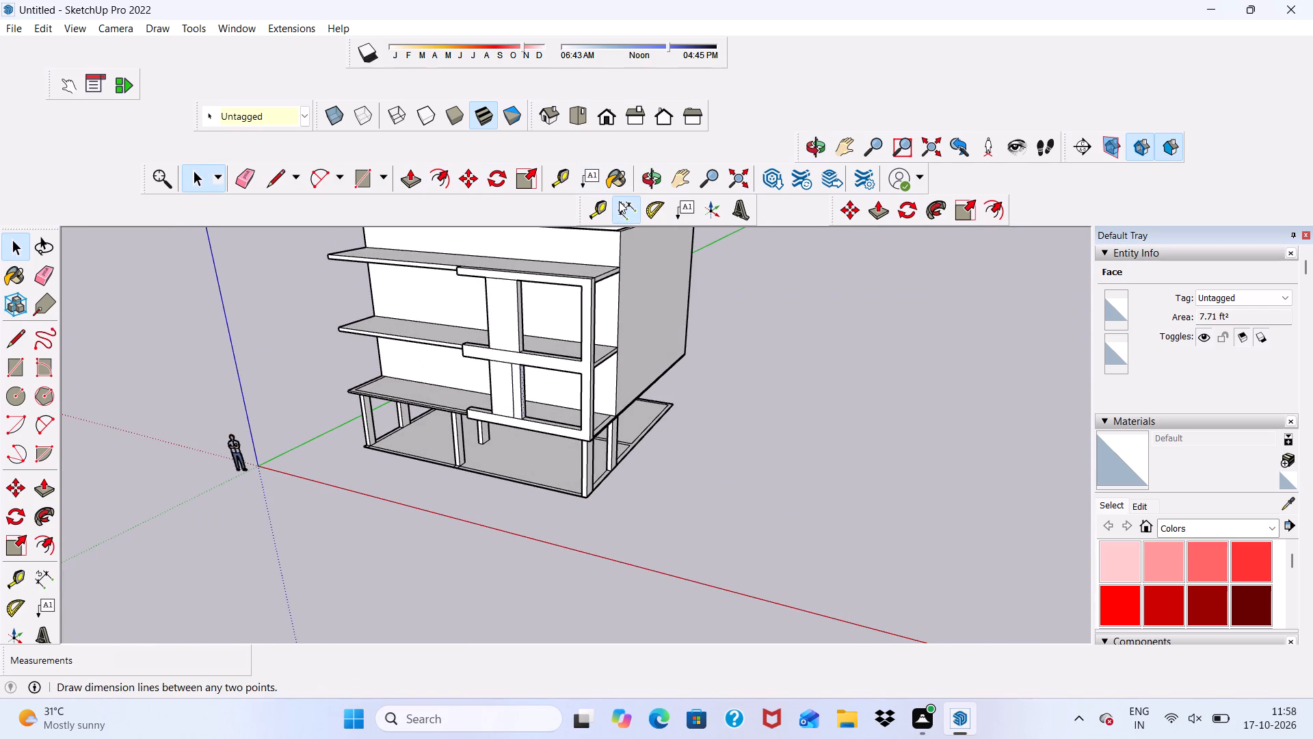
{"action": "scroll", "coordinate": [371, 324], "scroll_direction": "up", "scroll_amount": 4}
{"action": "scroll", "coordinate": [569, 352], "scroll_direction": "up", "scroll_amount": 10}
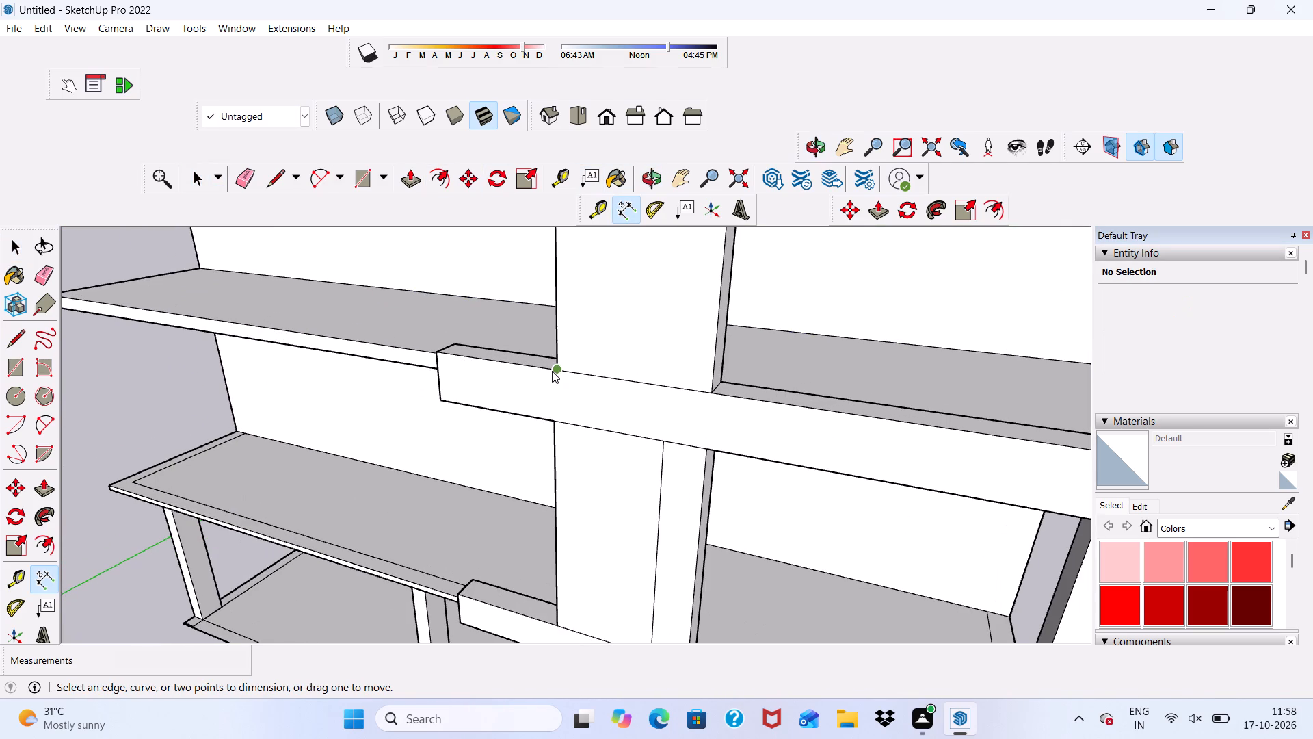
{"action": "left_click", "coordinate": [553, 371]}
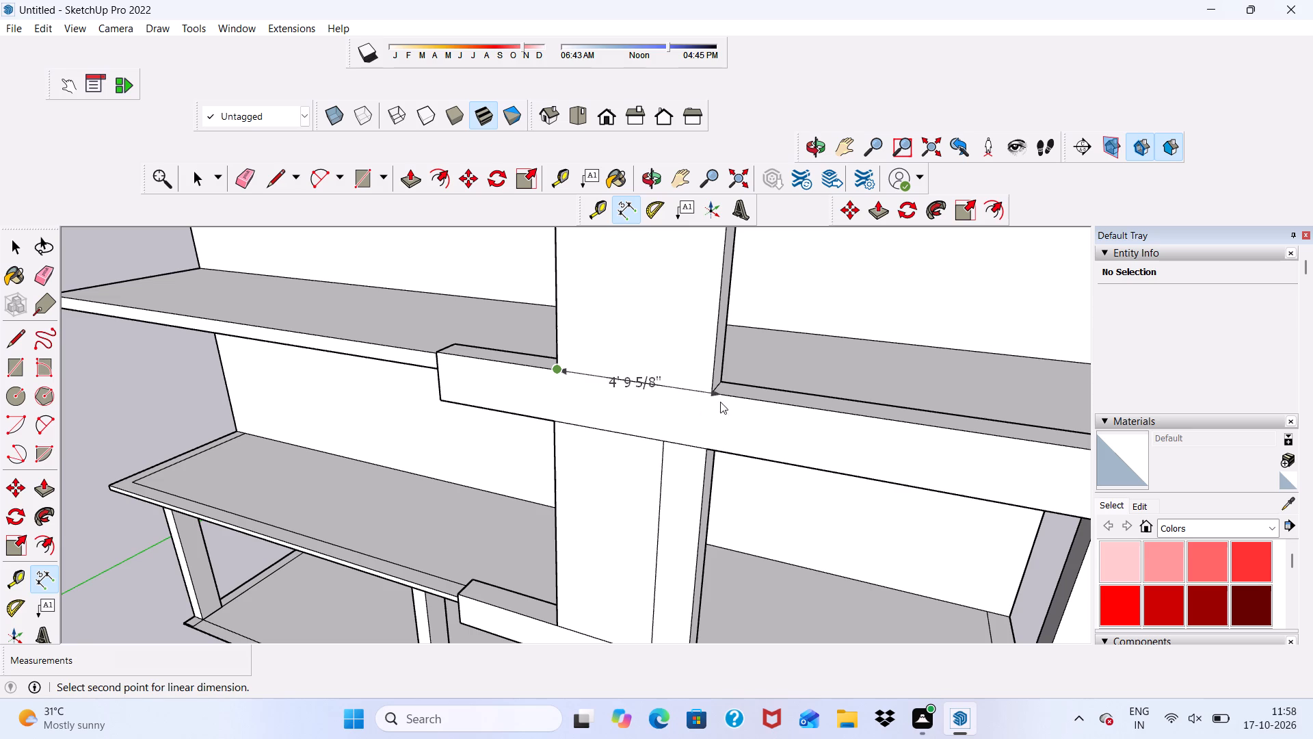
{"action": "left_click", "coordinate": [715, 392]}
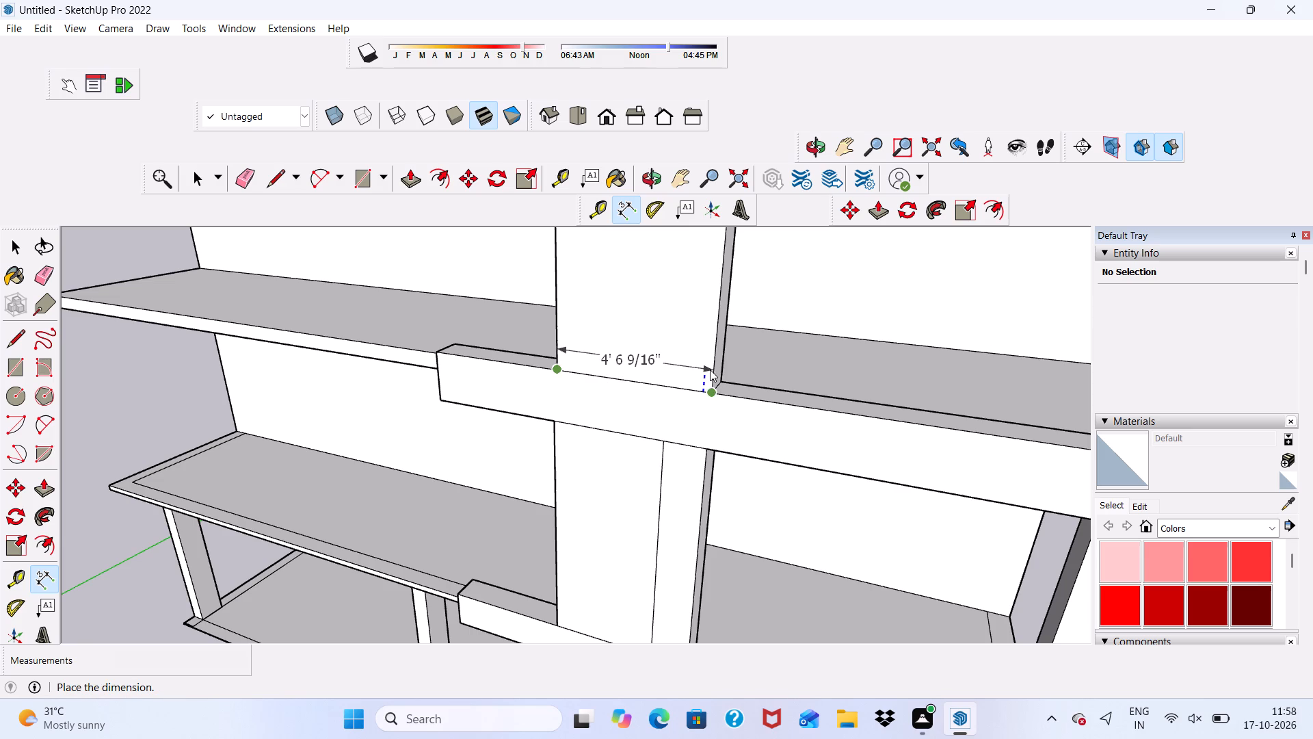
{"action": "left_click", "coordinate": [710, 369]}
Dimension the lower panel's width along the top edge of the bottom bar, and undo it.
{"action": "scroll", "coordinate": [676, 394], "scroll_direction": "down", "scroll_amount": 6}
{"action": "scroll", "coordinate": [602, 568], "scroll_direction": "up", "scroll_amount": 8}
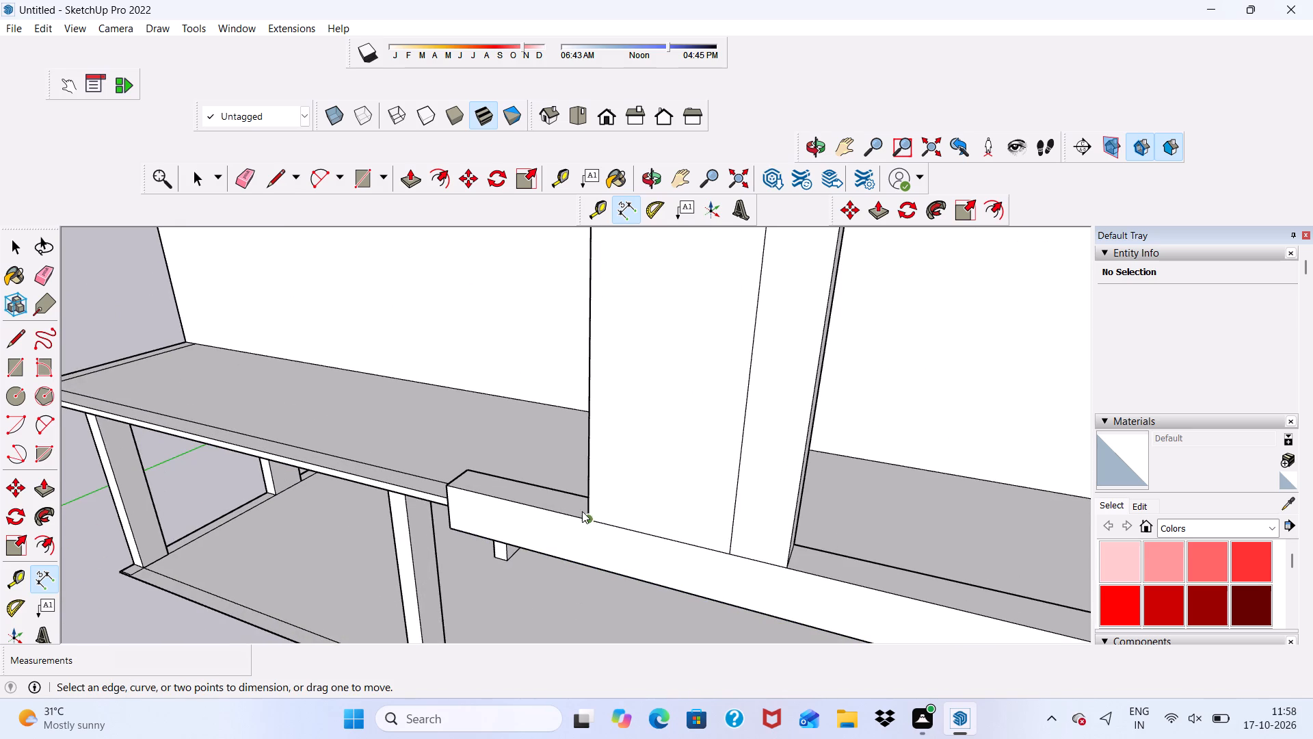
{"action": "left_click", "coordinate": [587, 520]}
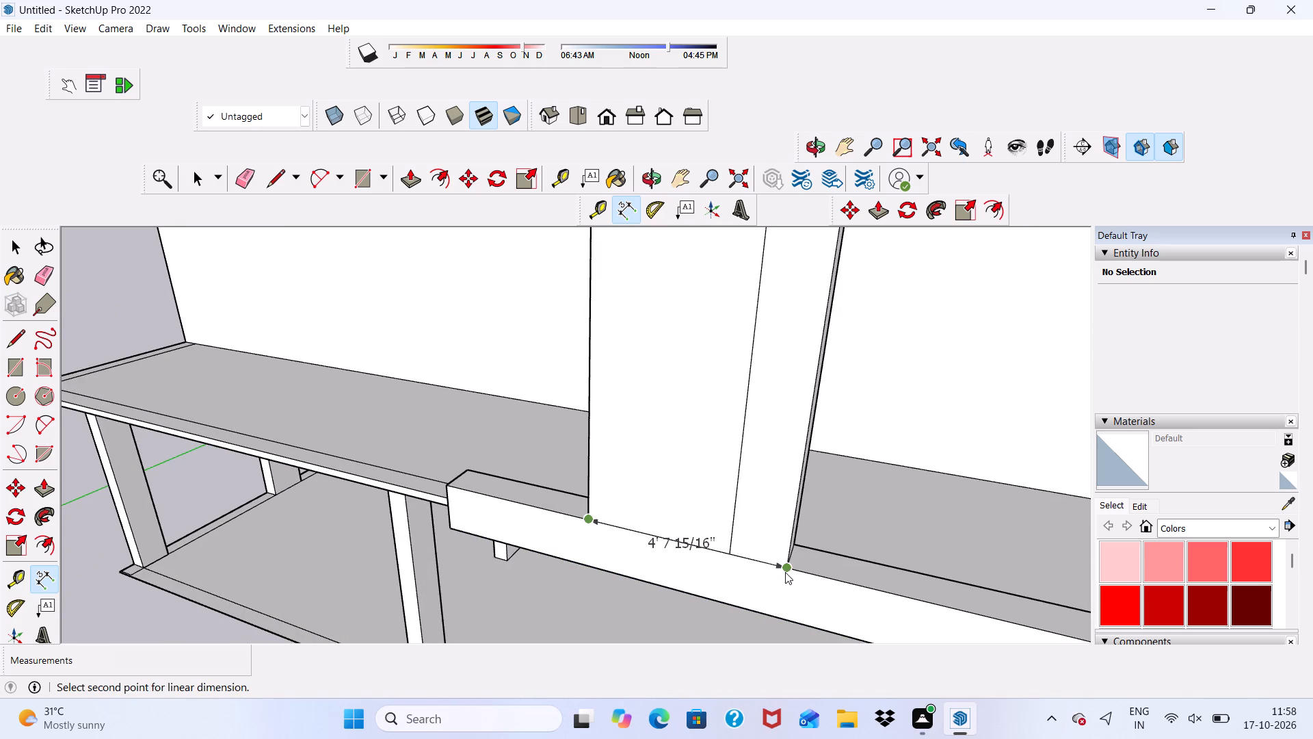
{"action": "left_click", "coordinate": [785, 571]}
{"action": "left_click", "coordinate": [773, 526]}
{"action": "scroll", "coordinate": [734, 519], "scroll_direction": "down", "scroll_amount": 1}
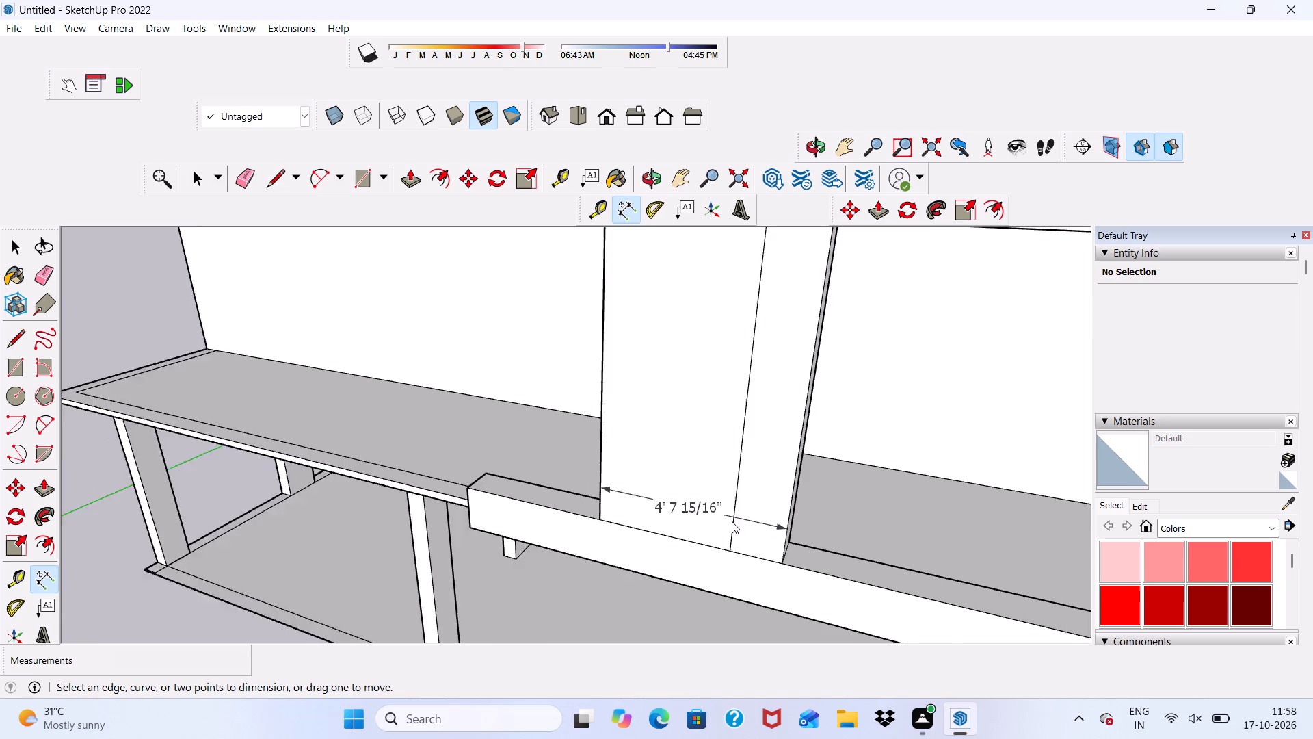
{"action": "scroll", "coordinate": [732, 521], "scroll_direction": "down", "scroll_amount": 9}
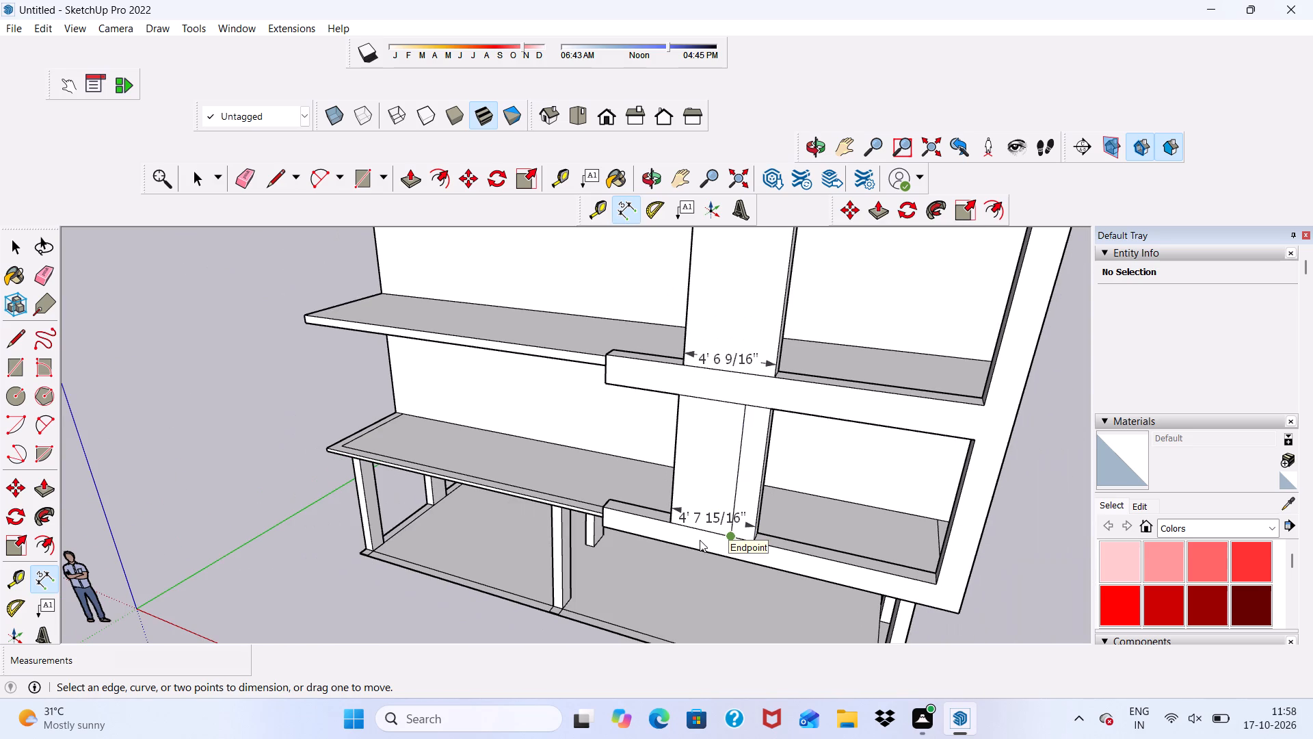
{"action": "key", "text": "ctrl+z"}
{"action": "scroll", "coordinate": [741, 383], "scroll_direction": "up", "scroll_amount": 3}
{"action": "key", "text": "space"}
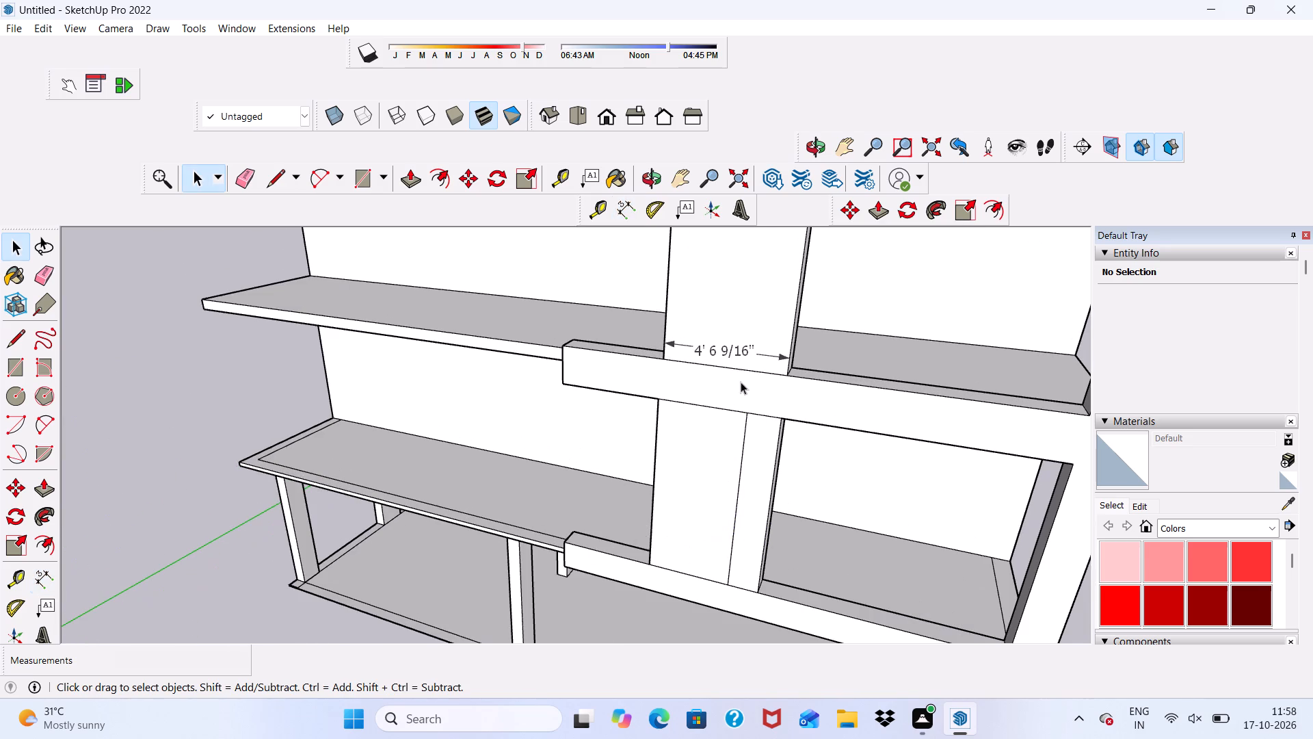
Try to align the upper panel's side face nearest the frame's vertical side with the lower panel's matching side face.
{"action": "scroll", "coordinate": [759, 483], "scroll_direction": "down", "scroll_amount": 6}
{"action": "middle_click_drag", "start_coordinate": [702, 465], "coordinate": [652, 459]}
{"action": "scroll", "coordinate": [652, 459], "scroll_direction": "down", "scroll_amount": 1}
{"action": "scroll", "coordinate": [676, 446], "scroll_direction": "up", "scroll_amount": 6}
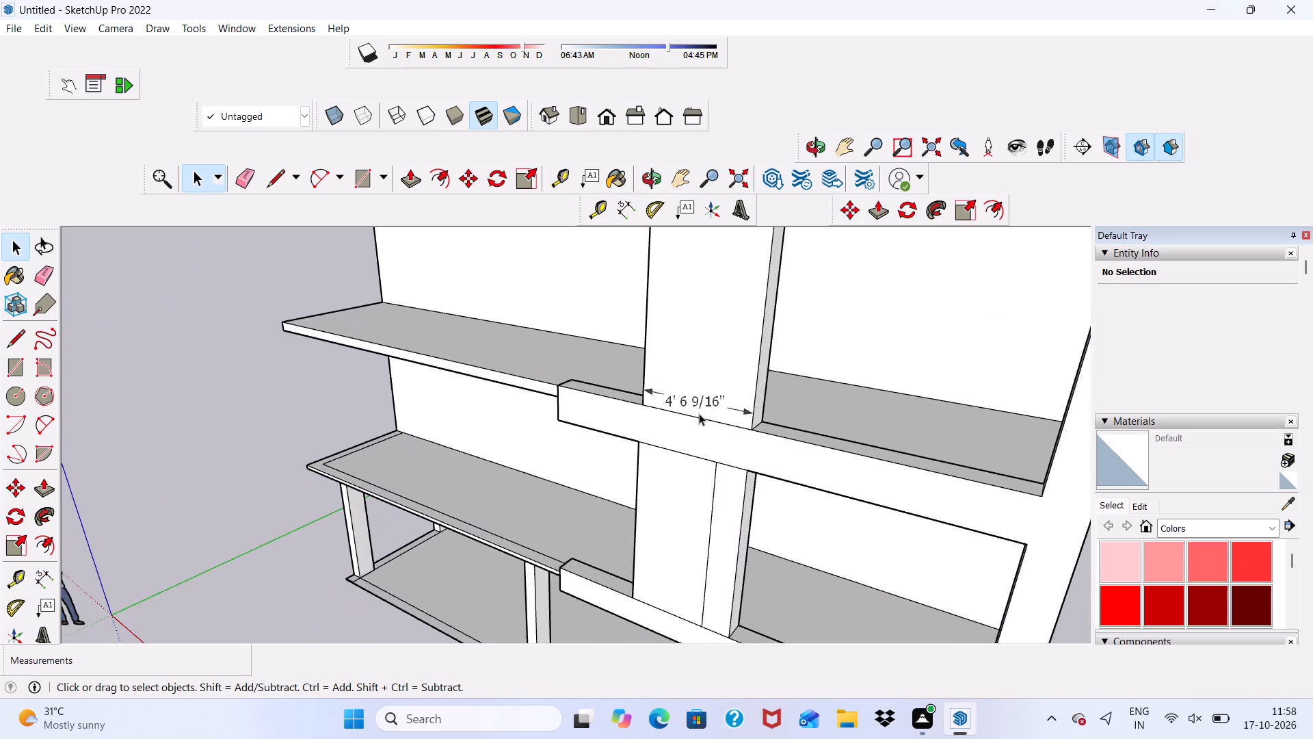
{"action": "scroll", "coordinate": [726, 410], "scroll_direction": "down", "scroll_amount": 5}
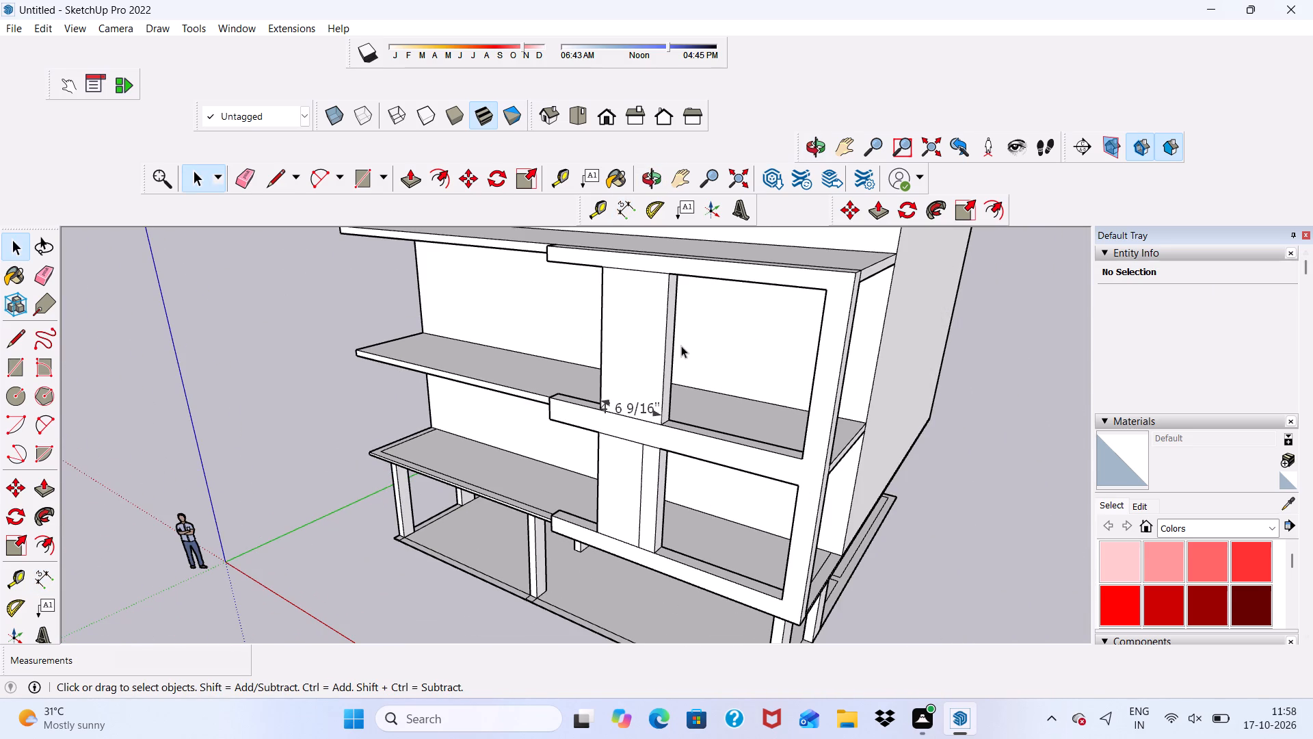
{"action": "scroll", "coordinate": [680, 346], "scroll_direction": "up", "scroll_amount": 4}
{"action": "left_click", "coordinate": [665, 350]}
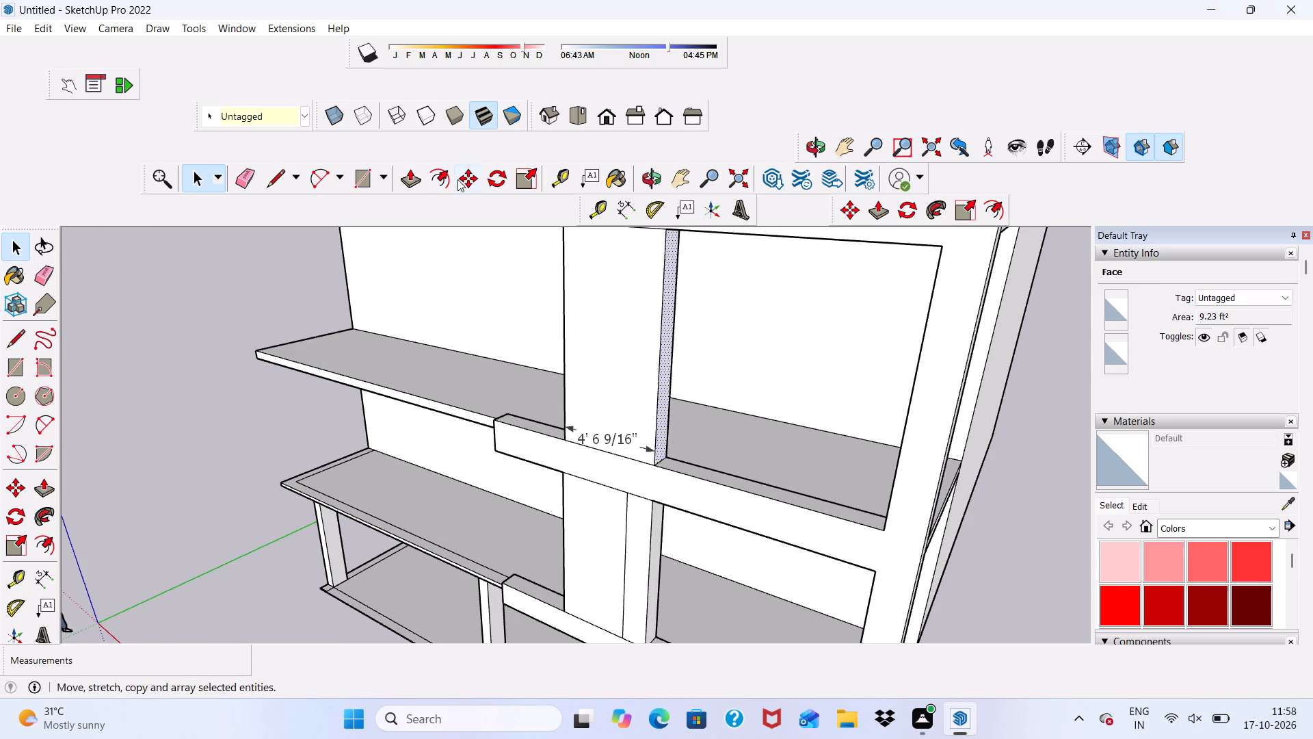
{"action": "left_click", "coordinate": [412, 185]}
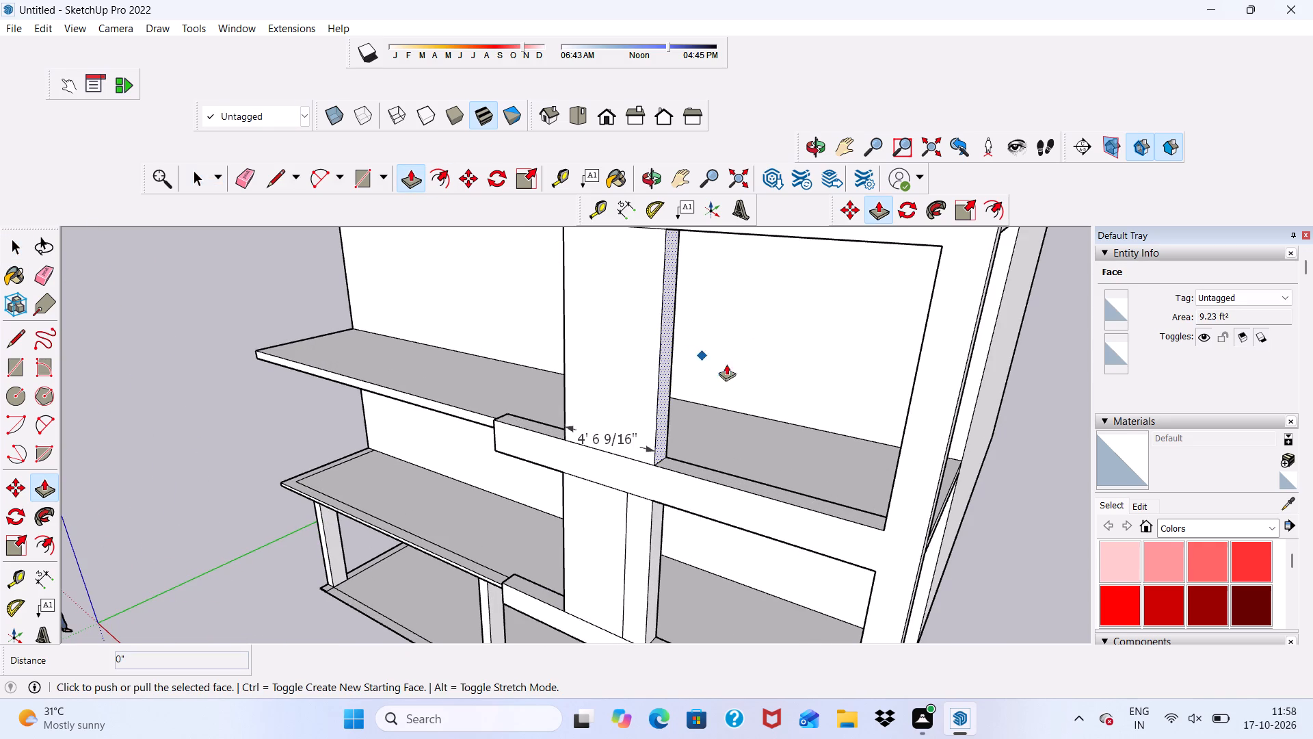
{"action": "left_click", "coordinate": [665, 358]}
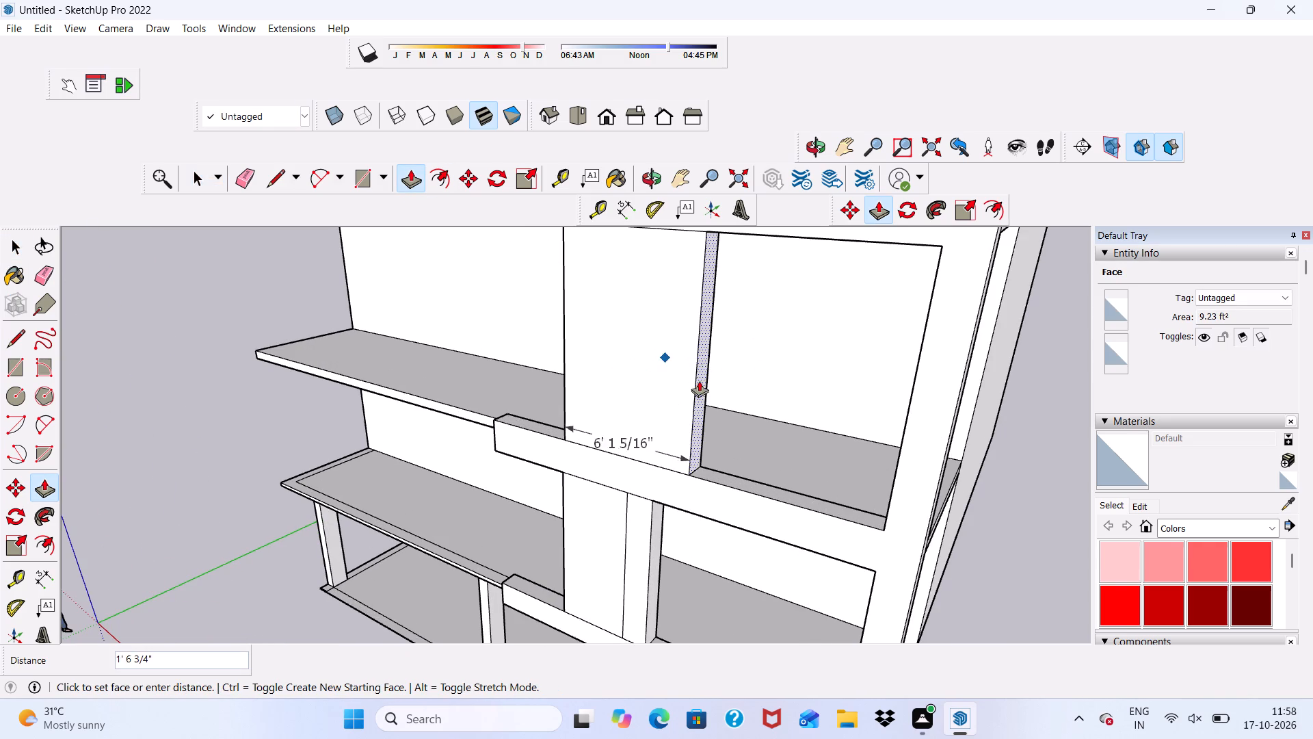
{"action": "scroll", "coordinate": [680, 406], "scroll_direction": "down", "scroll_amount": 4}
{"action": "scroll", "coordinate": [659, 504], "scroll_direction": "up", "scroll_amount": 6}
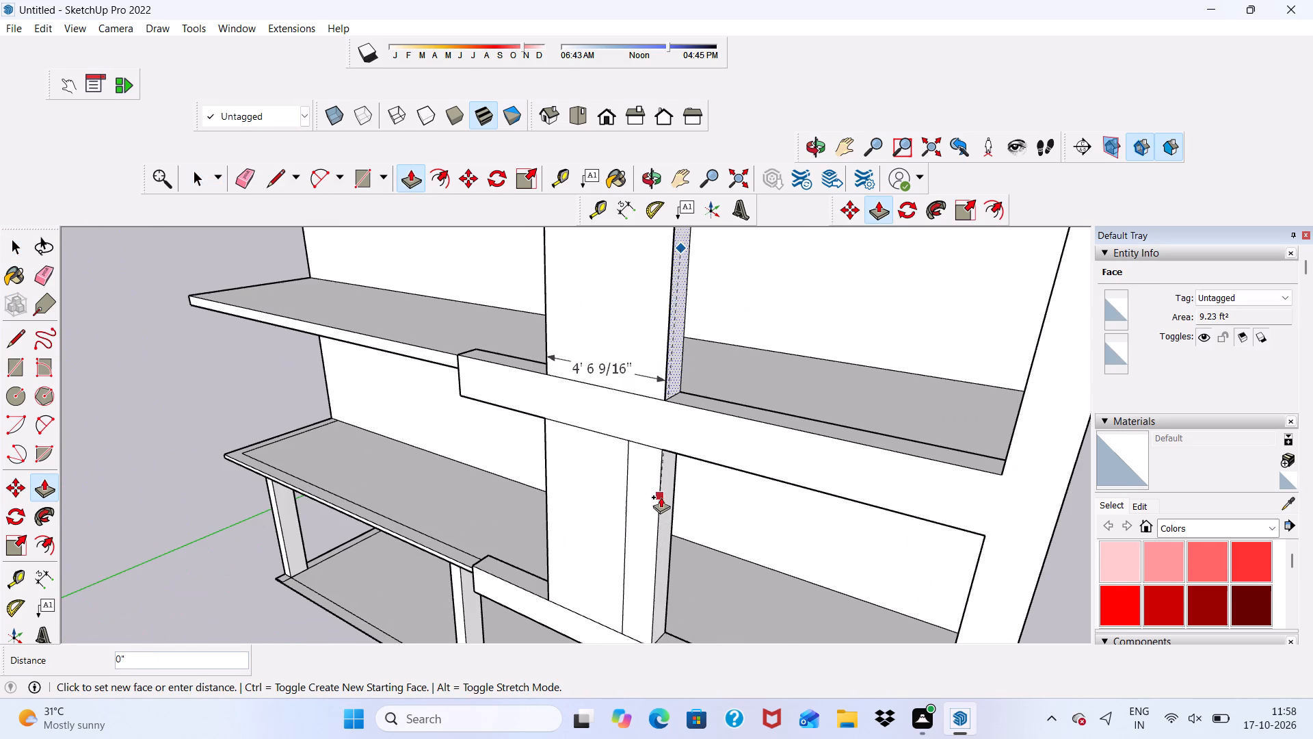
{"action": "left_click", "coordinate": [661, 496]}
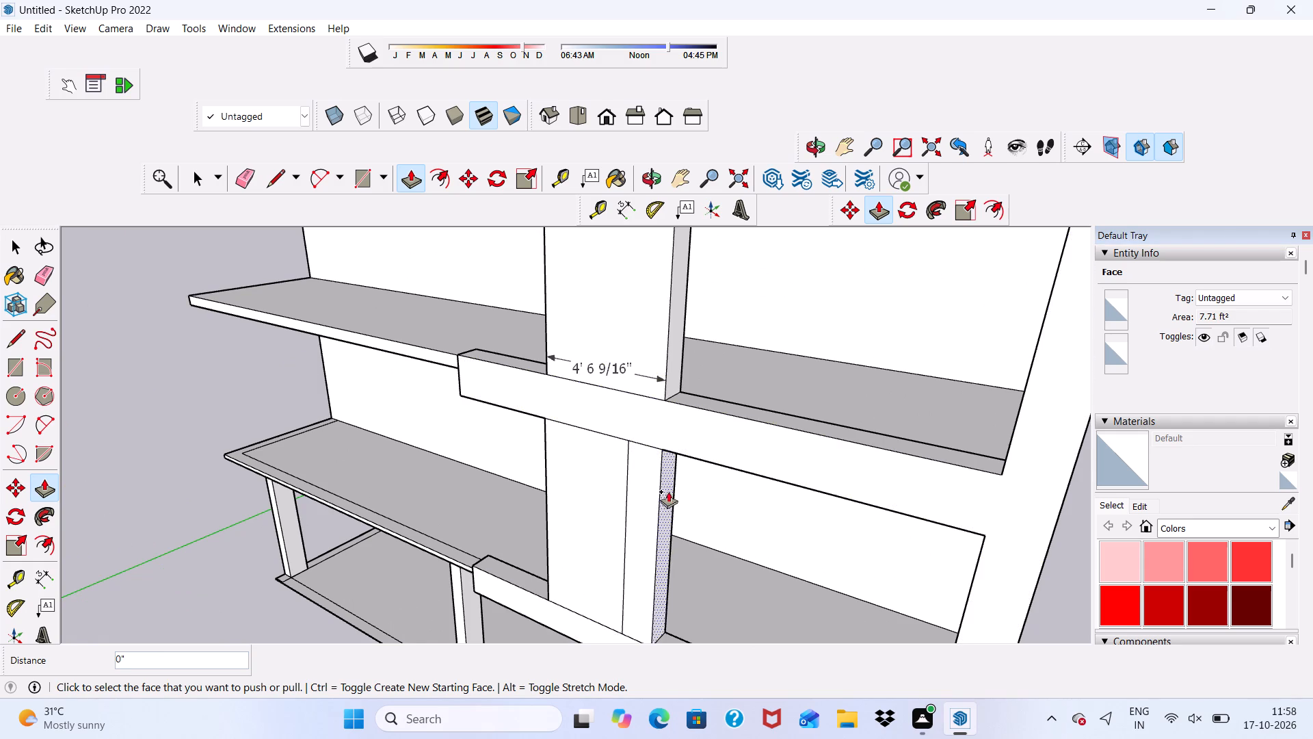
Push/Pull the upper panel's side face nearest the bars' free ends about 1 7/16" outward, in line with the lower panel's edge.
{"action": "middle_click_drag", "start_coordinate": [674, 496], "coordinate": [976, 449]}
{"action": "scroll", "coordinate": [693, 311], "scroll_direction": "up", "scroll_amount": 4}
{"action": "left_click", "coordinate": [661, 300]}
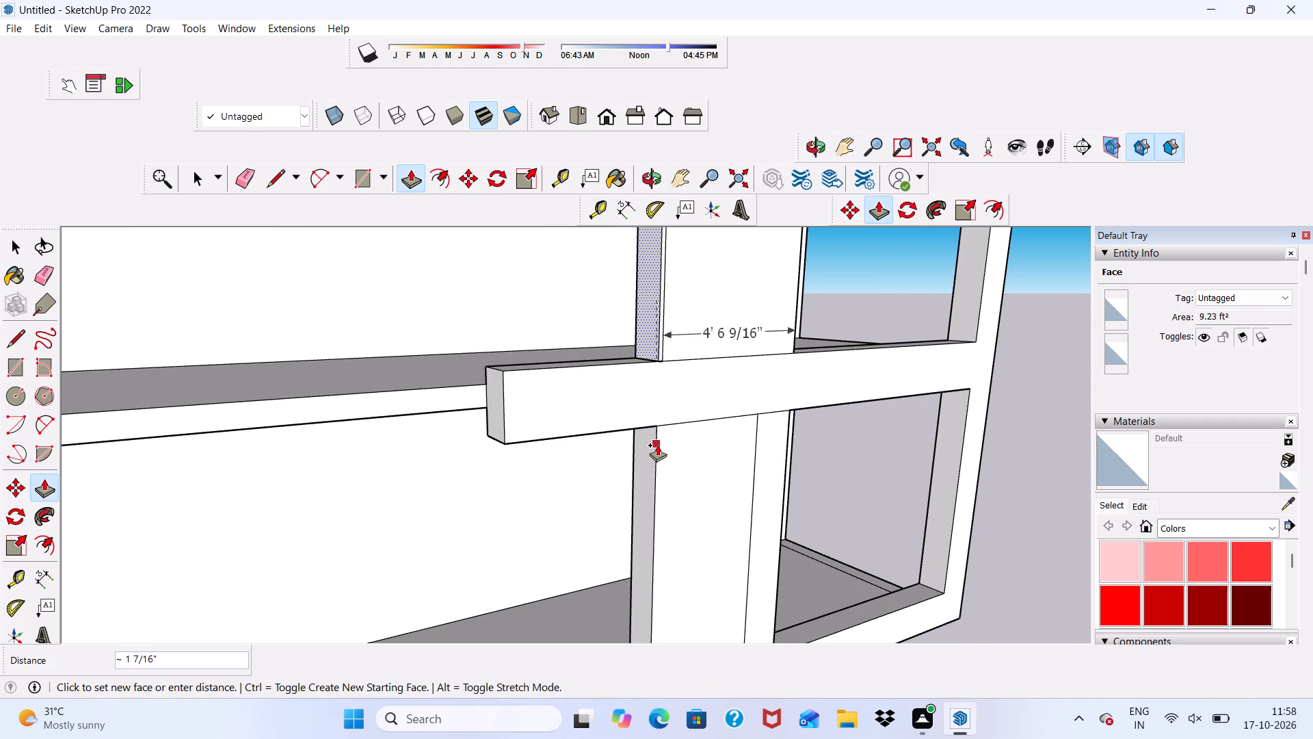
{"action": "left_click", "coordinate": [657, 445]}
{"action": "scroll", "coordinate": [657, 445], "scroll_direction": "down", "scroll_amount": 5}
{"action": "middle_click_drag", "start_coordinate": [697, 498], "coordinate": [642, 460]}
{"action": "key", "text": "space"}
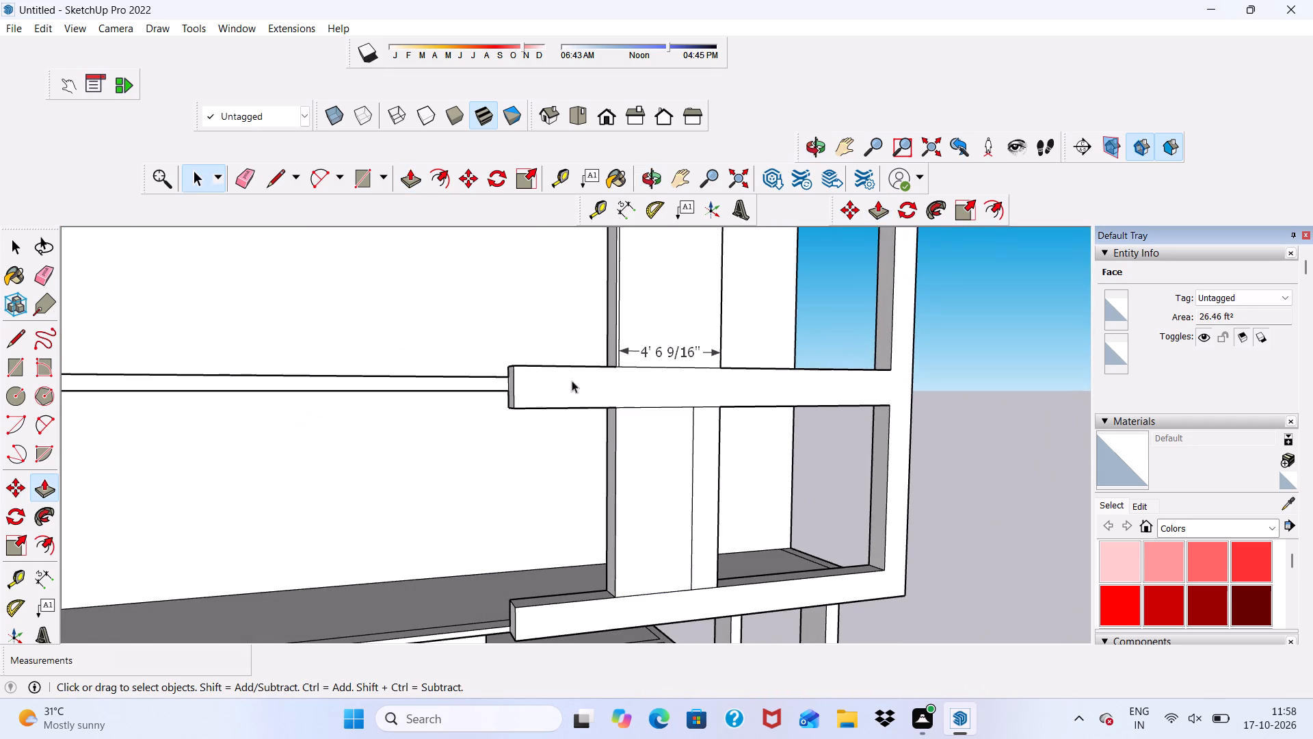
Erase the leftover vertical edge on the upper panel's front face together with the panel's width dimension.
{"action": "left_click", "coordinate": [245, 179]}
{"action": "scroll", "coordinate": [661, 387], "scroll_direction": "up", "scroll_amount": 2}
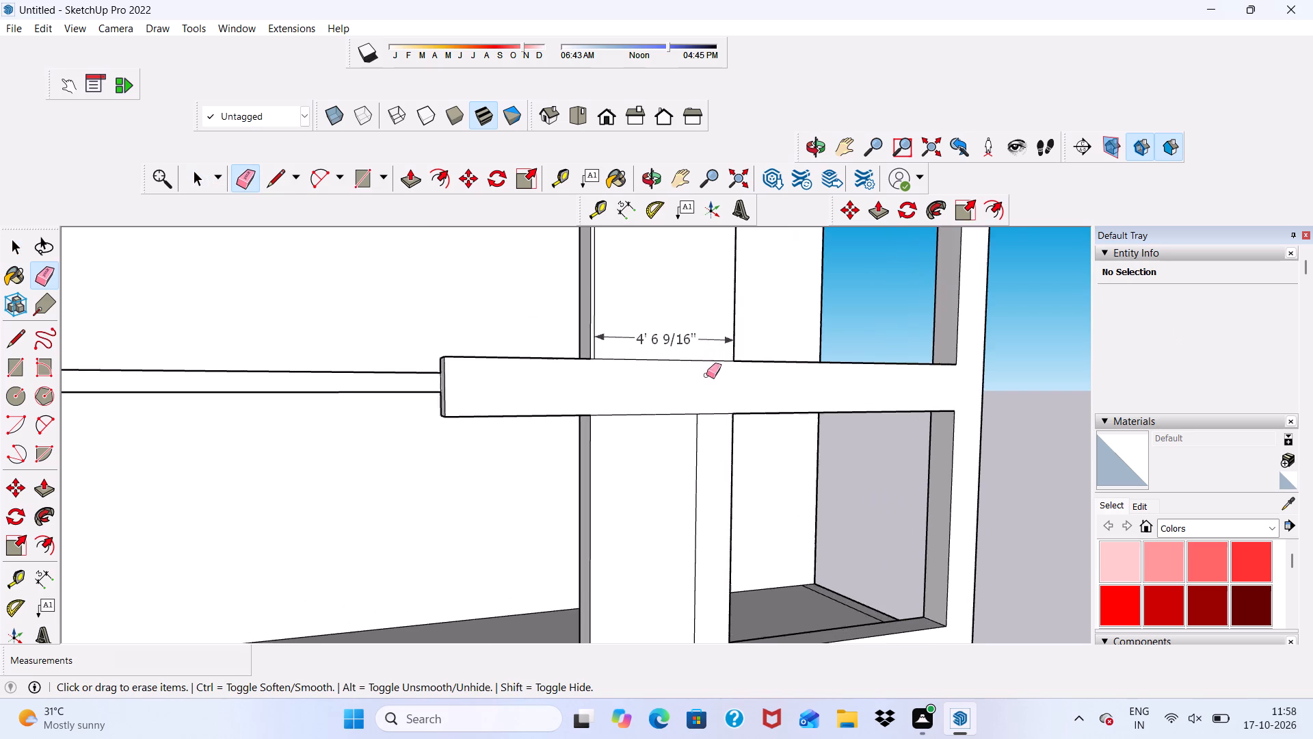
{"action": "scroll", "coordinate": [706, 375], "scroll_direction": "up", "scroll_amount": 6}
{"action": "left_click", "coordinate": [551, 322]}
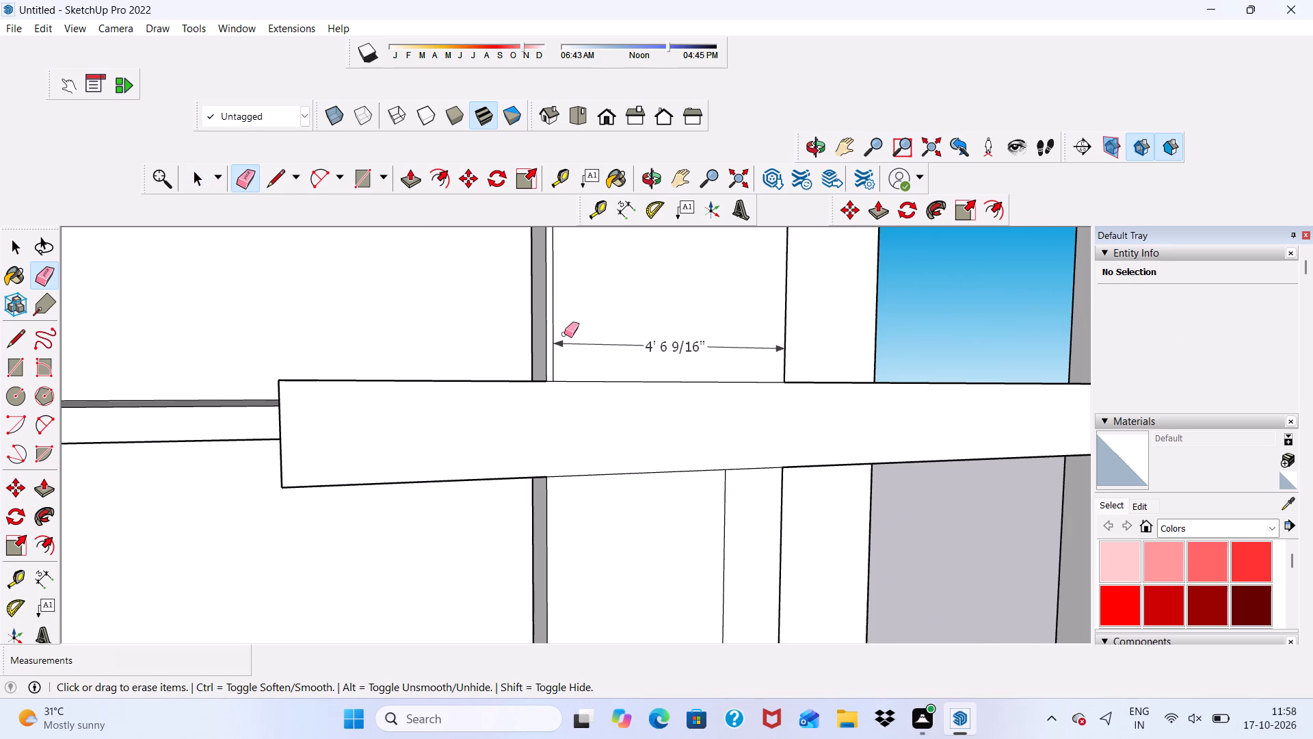
{"action": "left_click_drag", "start_coordinate": [551, 305], "coordinate": [680, 352]}
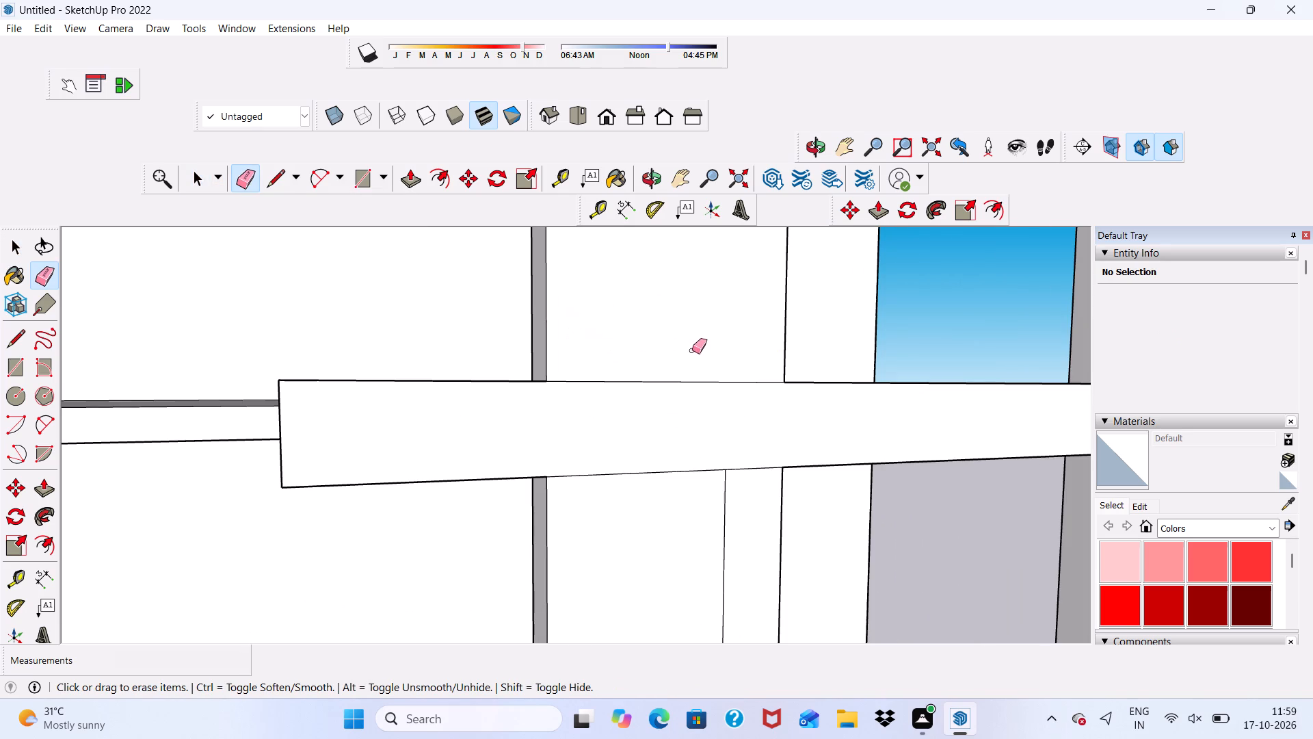
{"action": "key", "text": "space"}
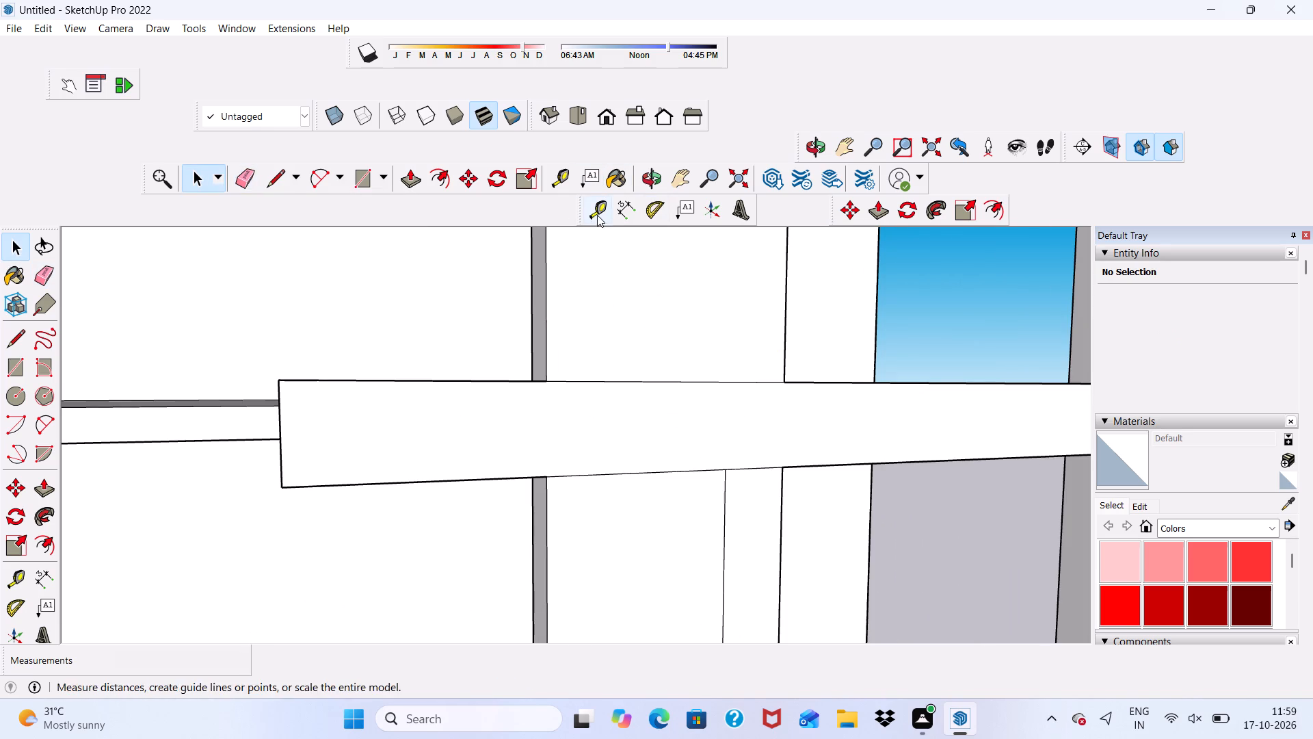
Dimension the widened upper panel's width along the top edge of the middle bar.
{"action": "left_click", "coordinate": [623, 211]}
{"action": "left_click", "coordinate": [544, 381]}
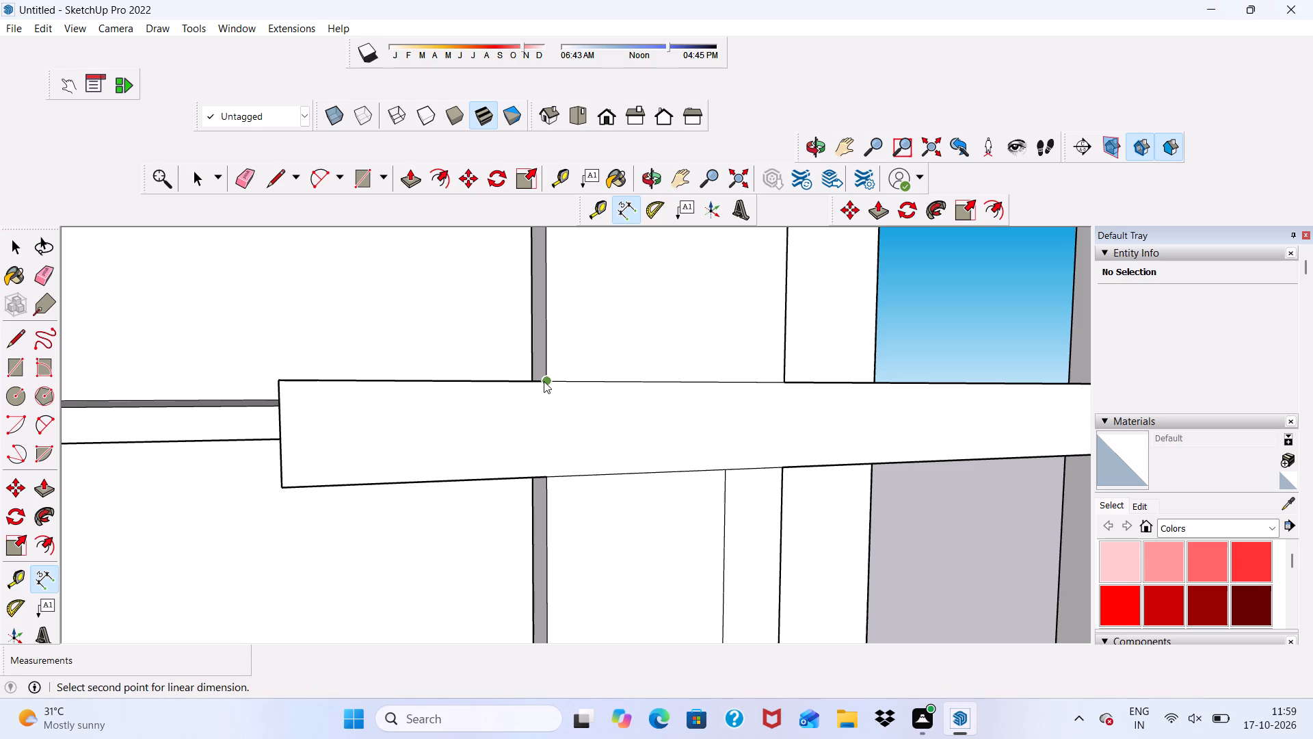
{"action": "left_click", "coordinate": [785, 381]}
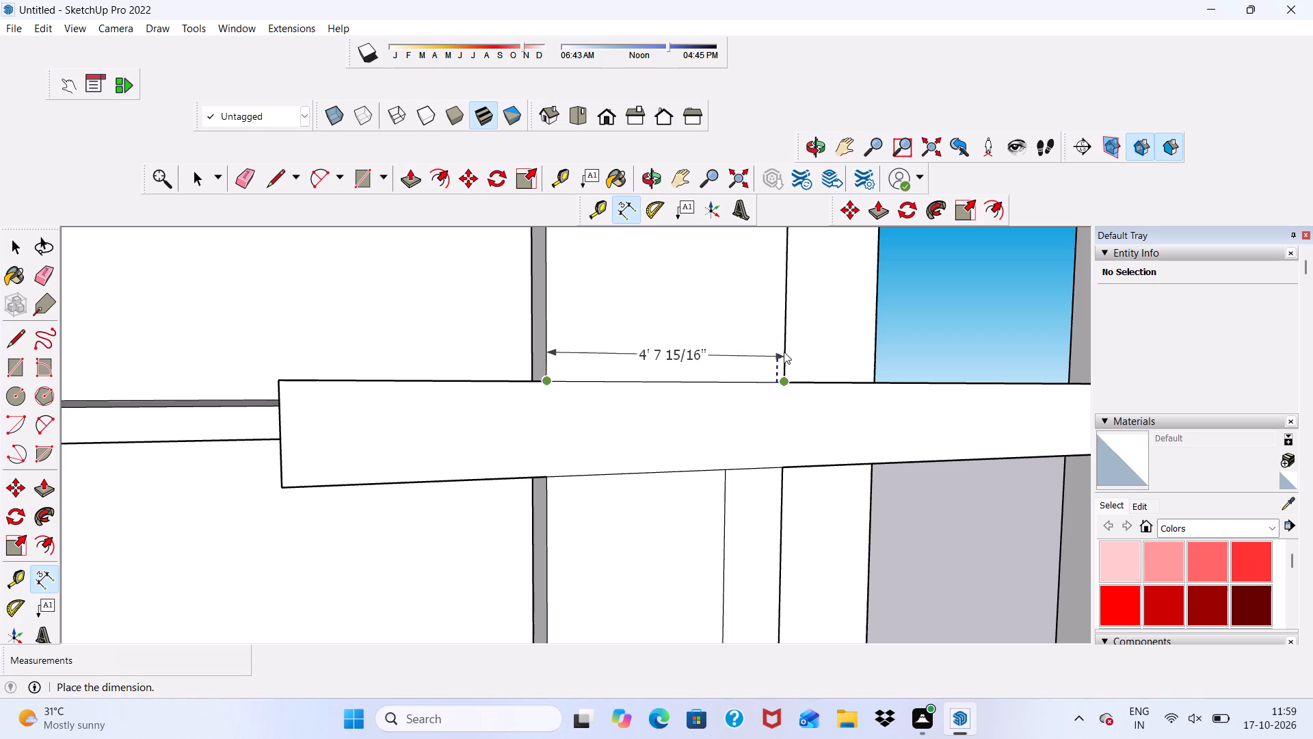
{"action": "left_click", "coordinate": [782, 340]}
Dimension the lower panel's width along the top edge of the bottom bar.
{"action": "scroll", "coordinate": [771, 313], "scroll_direction": "down", "scroll_amount": 10}
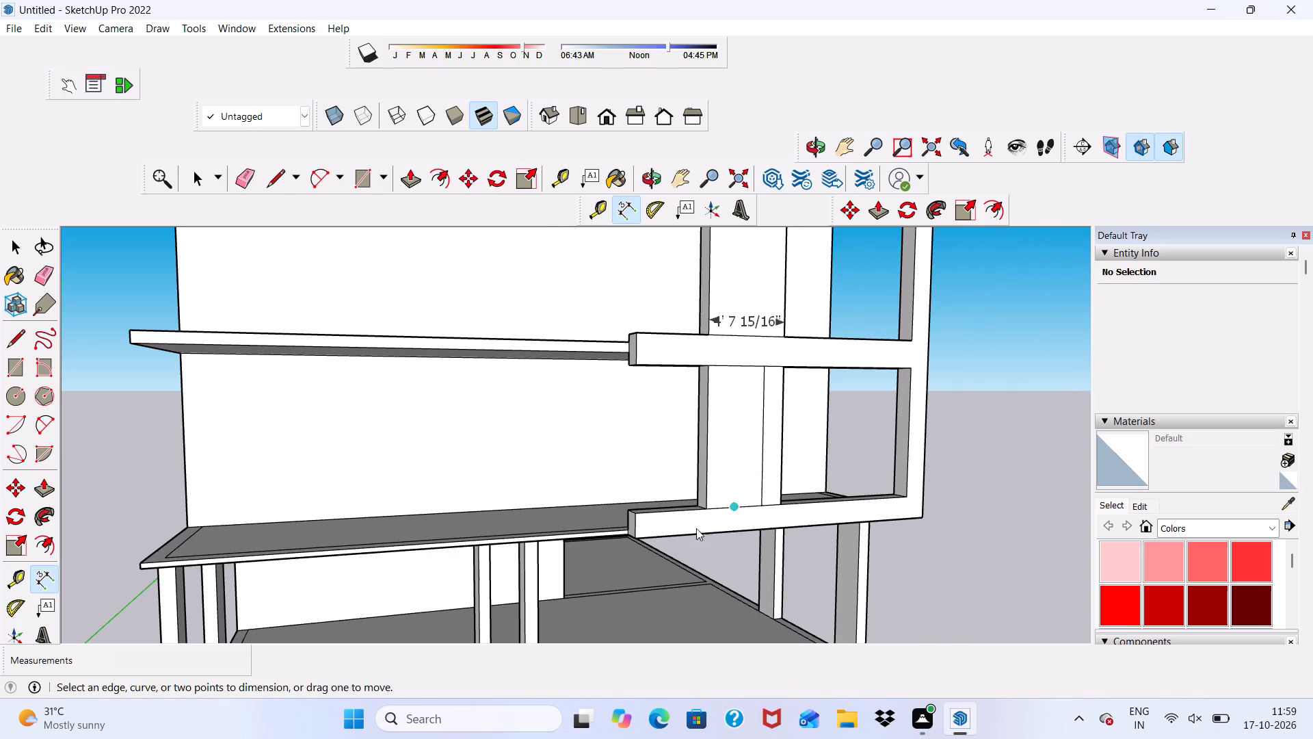
{"action": "scroll", "coordinate": [696, 528], "scroll_direction": "up", "scroll_amount": 5}
{"action": "scroll", "coordinate": [723, 495], "scroll_direction": "down", "scroll_amount": 2}
{"action": "scroll", "coordinate": [703, 518], "scroll_direction": "up", "scroll_amount": 5}
{"action": "left_click", "coordinate": [713, 497]}
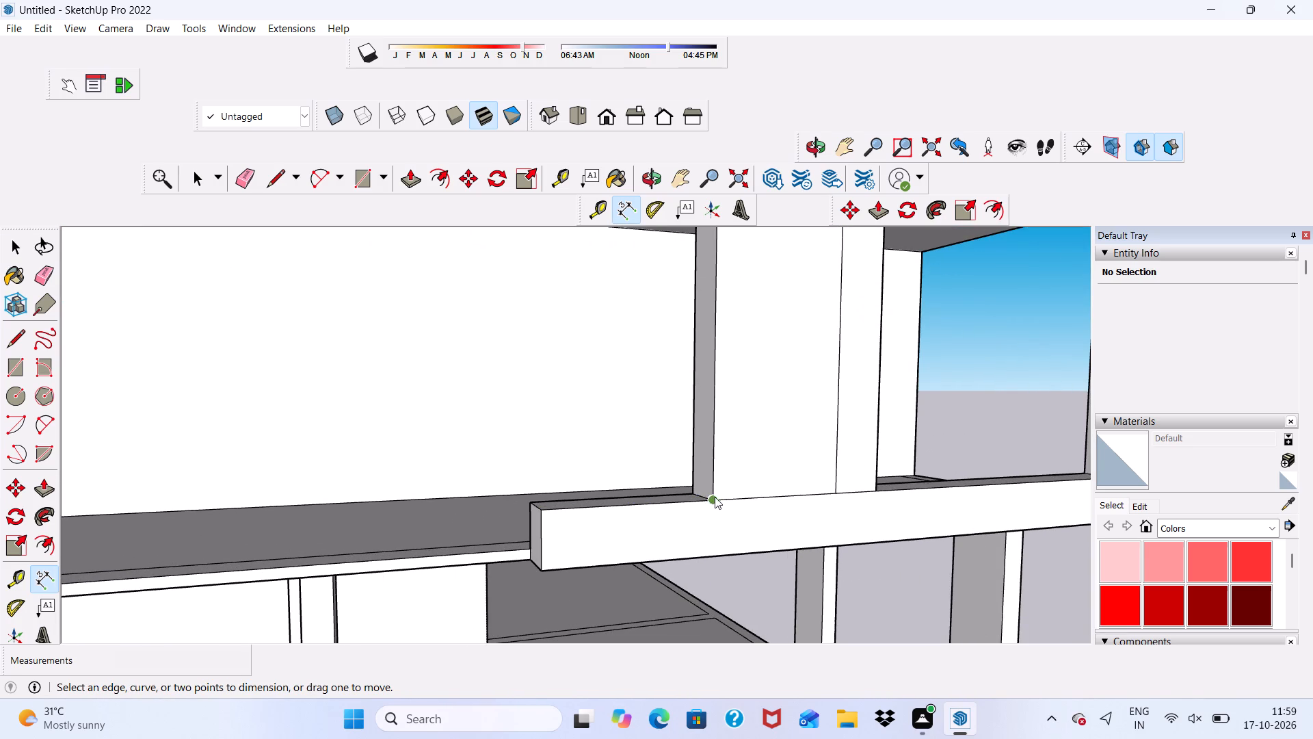
{"action": "left_click", "coordinate": [873, 495]}
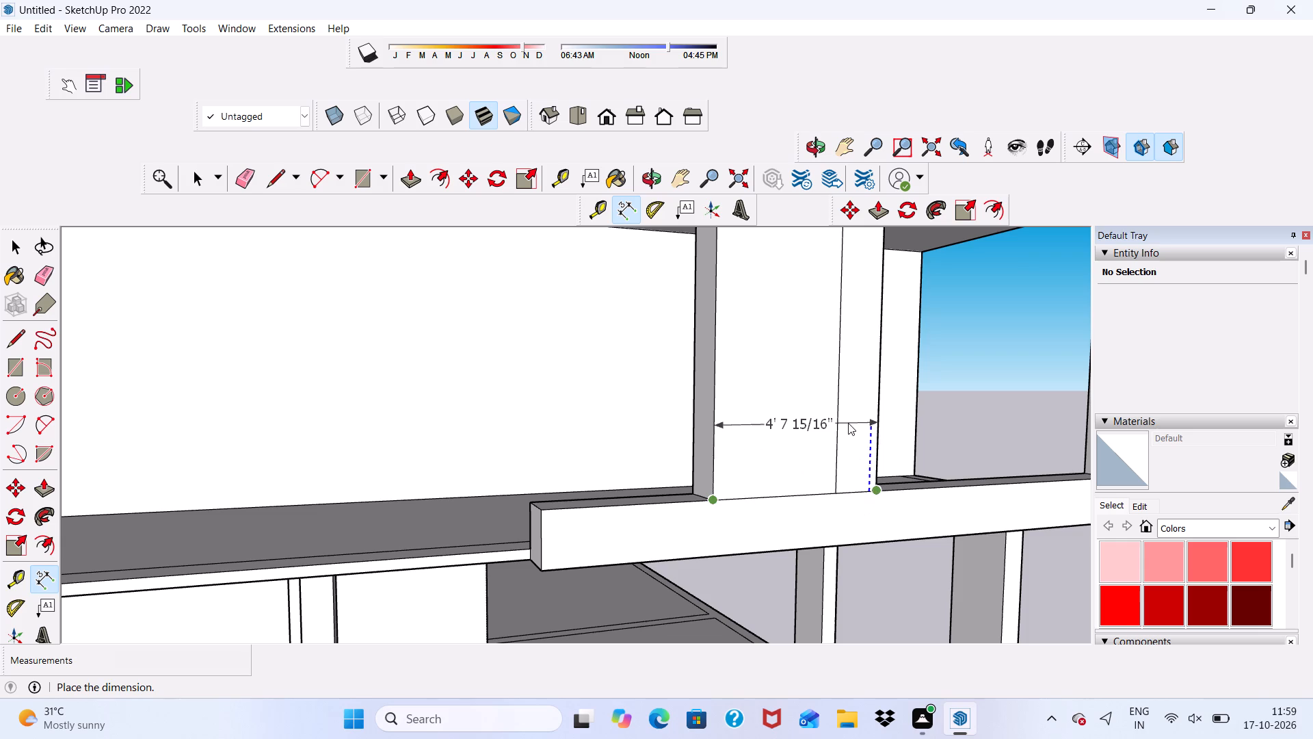
{"action": "left_click", "coordinate": [848, 426]}
{"action": "scroll", "coordinate": [849, 426], "scroll_direction": "down", "scroll_amount": 12}
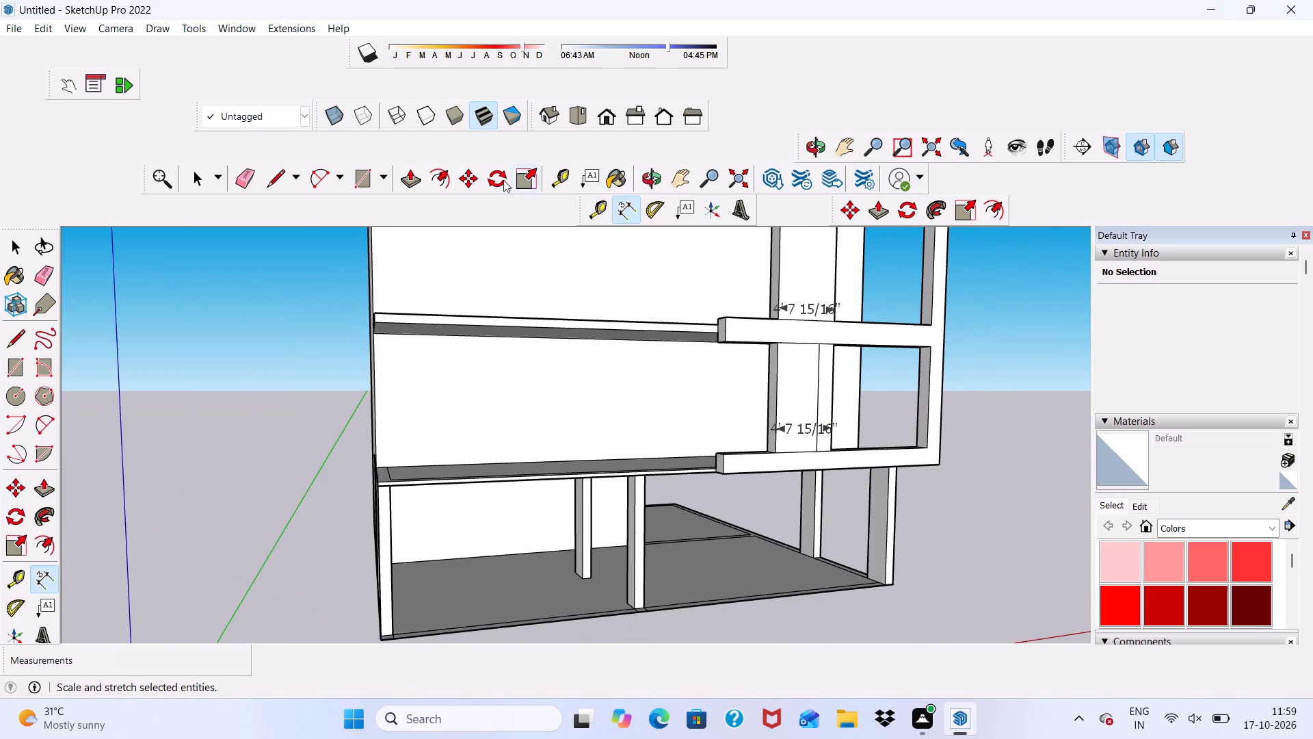
Erase the leftover vertical edge on the lower panel's front face together with the panel's width dimension.
{"action": "left_click", "coordinate": [251, 179]}
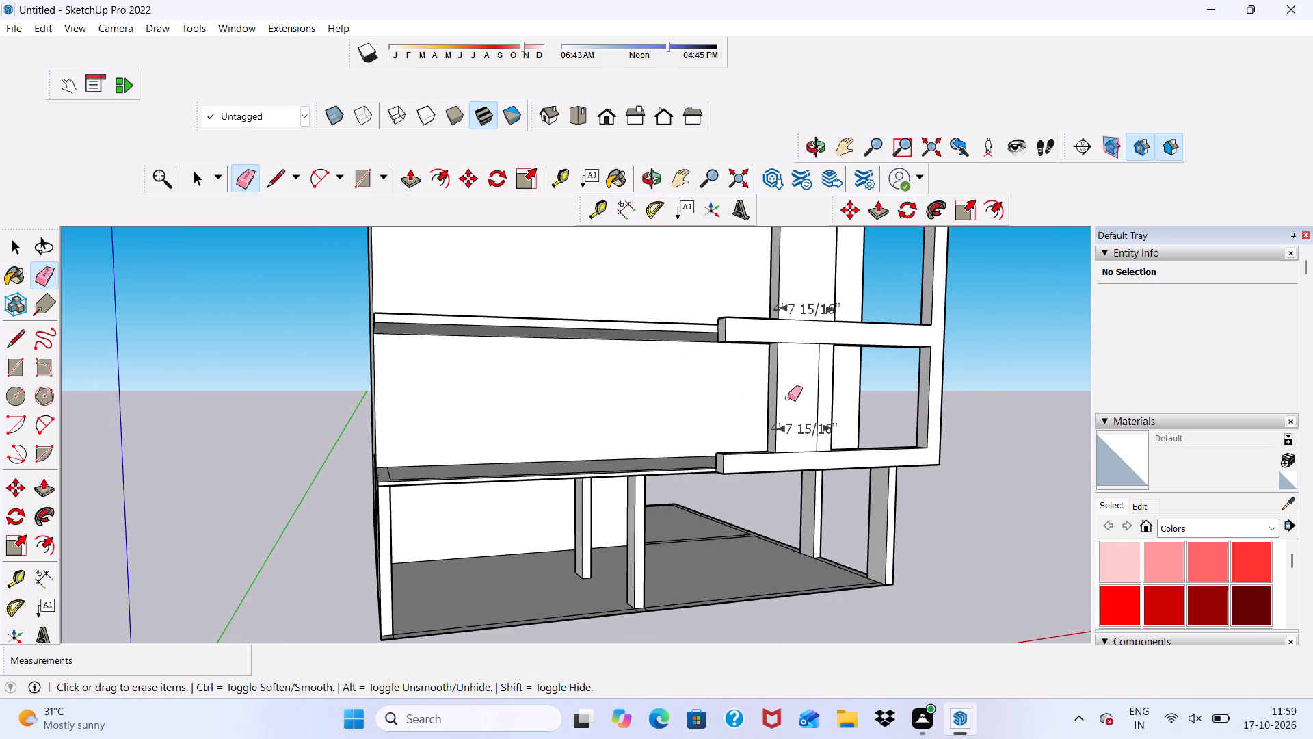
{"action": "left_click_drag", "start_coordinate": [808, 385], "coordinate": [819, 420]}
{"action": "left_click", "coordinate": [810, 425]}
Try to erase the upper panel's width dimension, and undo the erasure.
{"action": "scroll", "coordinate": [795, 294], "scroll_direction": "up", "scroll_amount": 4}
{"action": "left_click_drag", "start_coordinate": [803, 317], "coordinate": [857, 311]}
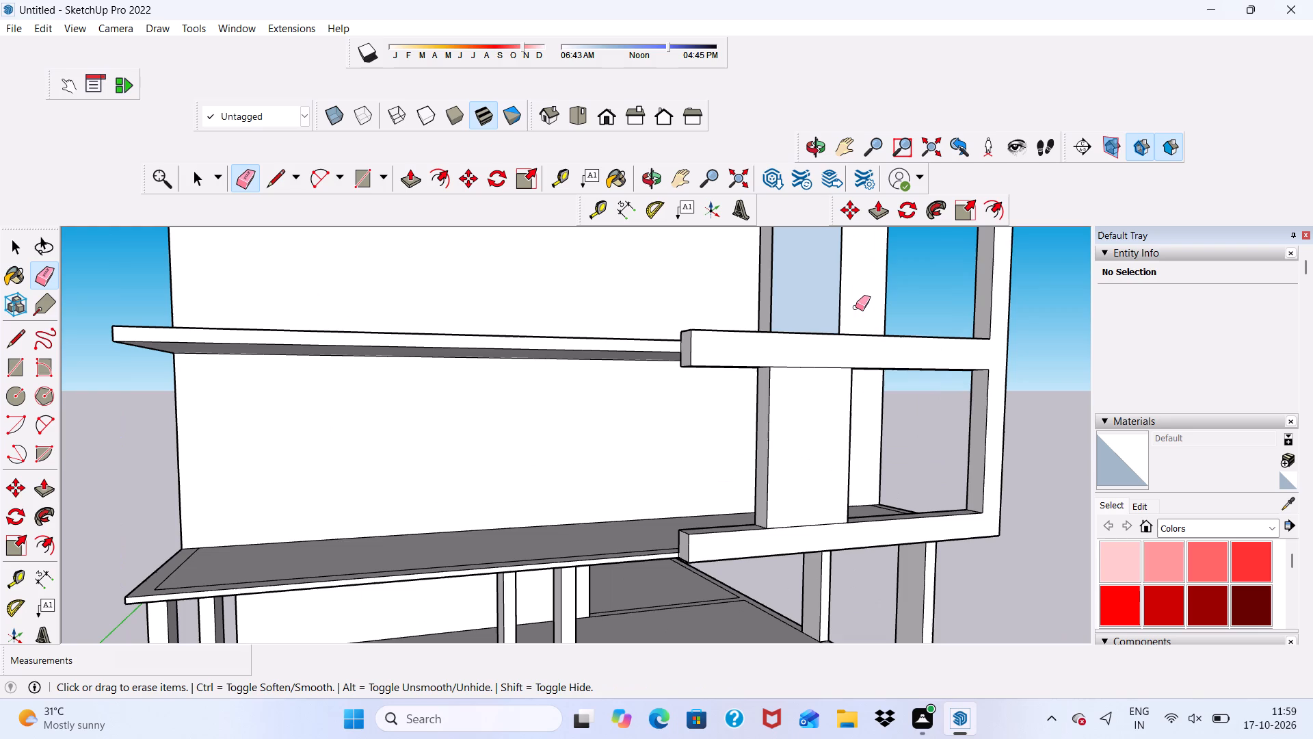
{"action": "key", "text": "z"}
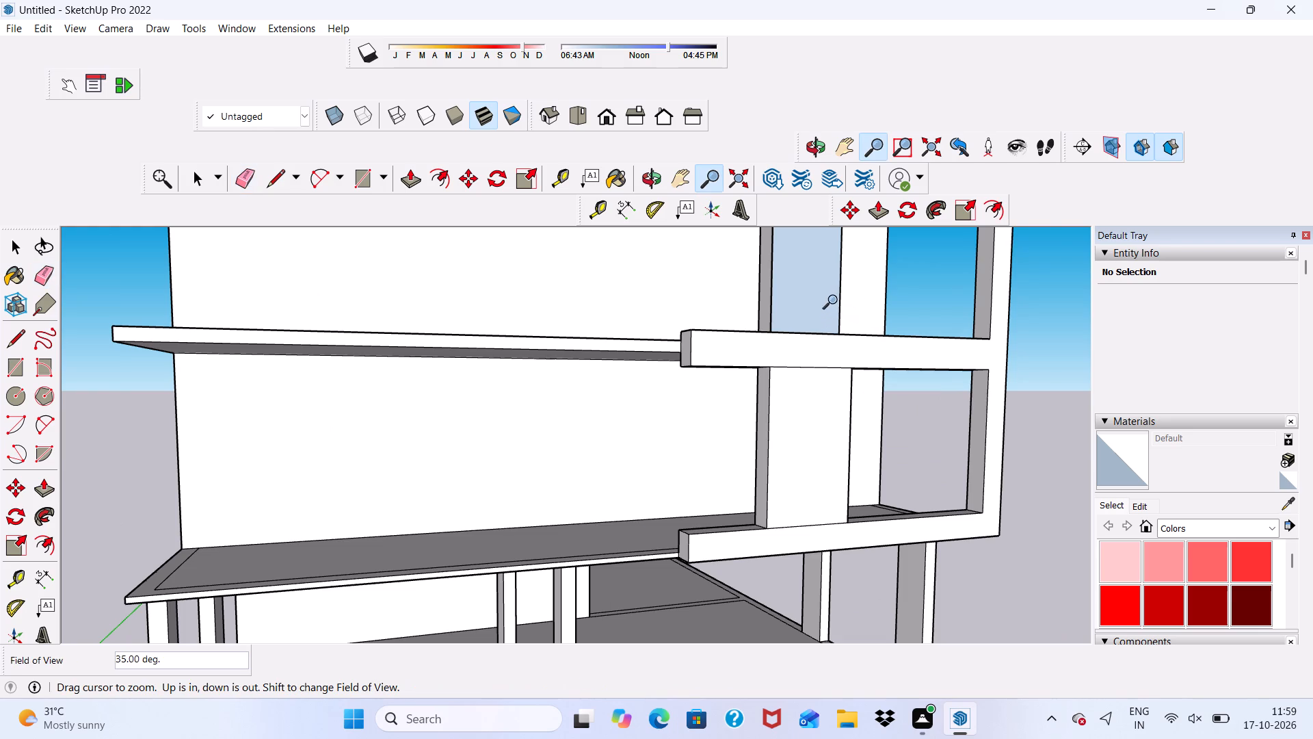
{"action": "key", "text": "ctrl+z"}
Erase the upper panel's width dimension above the middle bar.
{"action": "left_click_drag", "start_coordinate": [835, 300], "coordinate": [848, 296]}
{"action": "scroll", "coordinate": [853, 295], "scroll_direction": "up", "scroll_amount": 3}
{"action": "key", "text": "space"}
{"action": "middle_click_drag", "start_coordinate": [843, 305], "coordinate": [787, 388]}
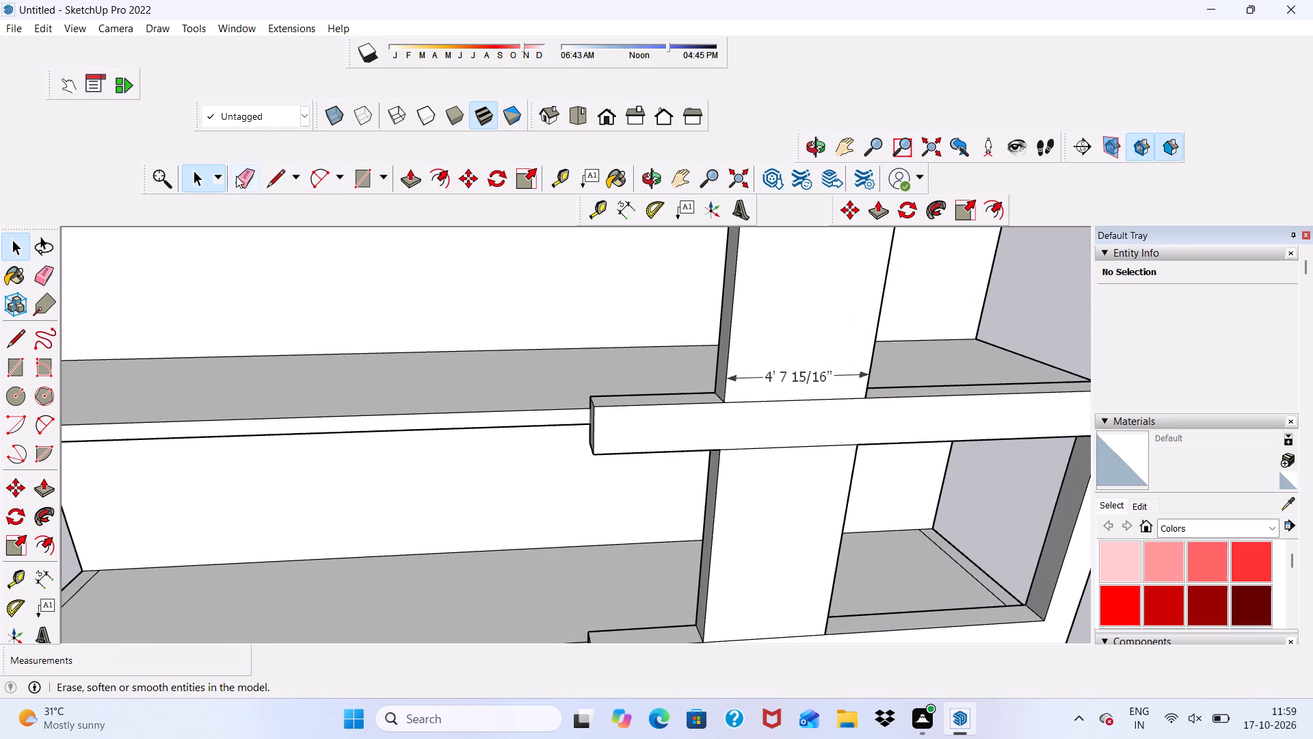
{"action": "left_click", "coordinate": [240, 174]}
{"action": "left_click", "coordinate": [767, 381]}
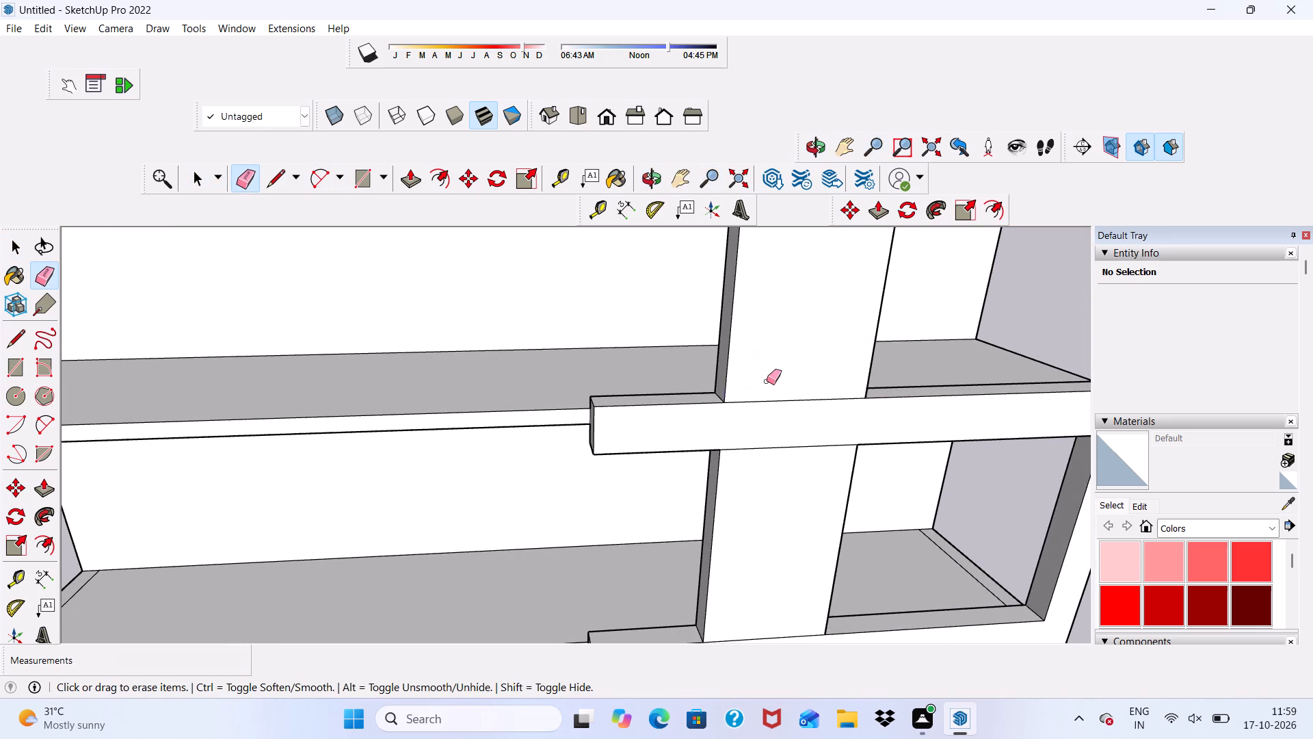
Push/Pull the E-shaped frame's front face 6" outward, in front of the two panels.
{"action": "scroll", "coordinate": [767, 378], "scroll_direction": "down", "scroll_amount": 11}
{"action": "middle_click_drag", "start_coordinate": [767, 460], "coordinate": [672, 396]}
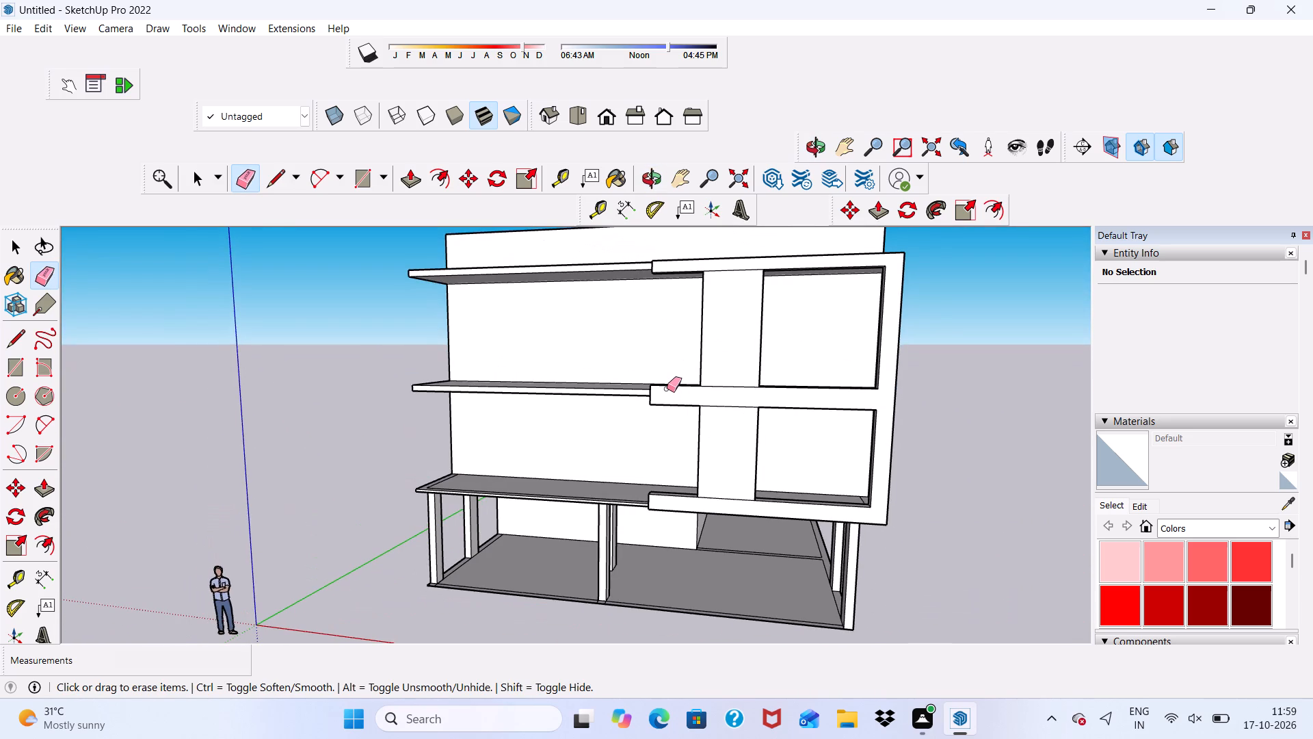
{"action": "scroll", "coordinate": [667, 389], "scroll_direction": "up", "scroll_amount": 1}
{"action": "key", "text": "space"}
{"action": "scroll", "coordinate": [667, 389], "scroll_direction": "up", "scroll_amount": 1}
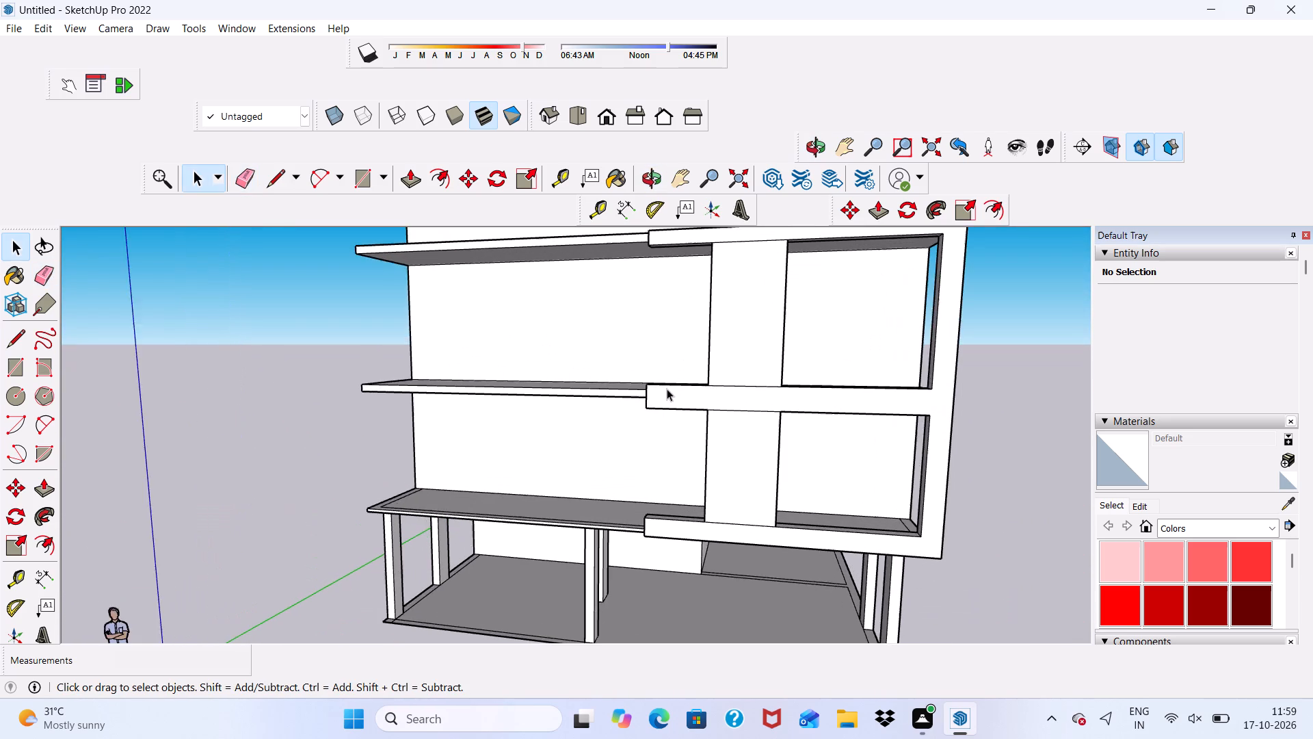
{"action": "scroll", "coordinate": [676, 398], "scroll_direction": "down", "scroll_amount": 10}
{"action": "middle_click_drag", "start_coordinate": [736, 441], "coordinate": [837, 463]}
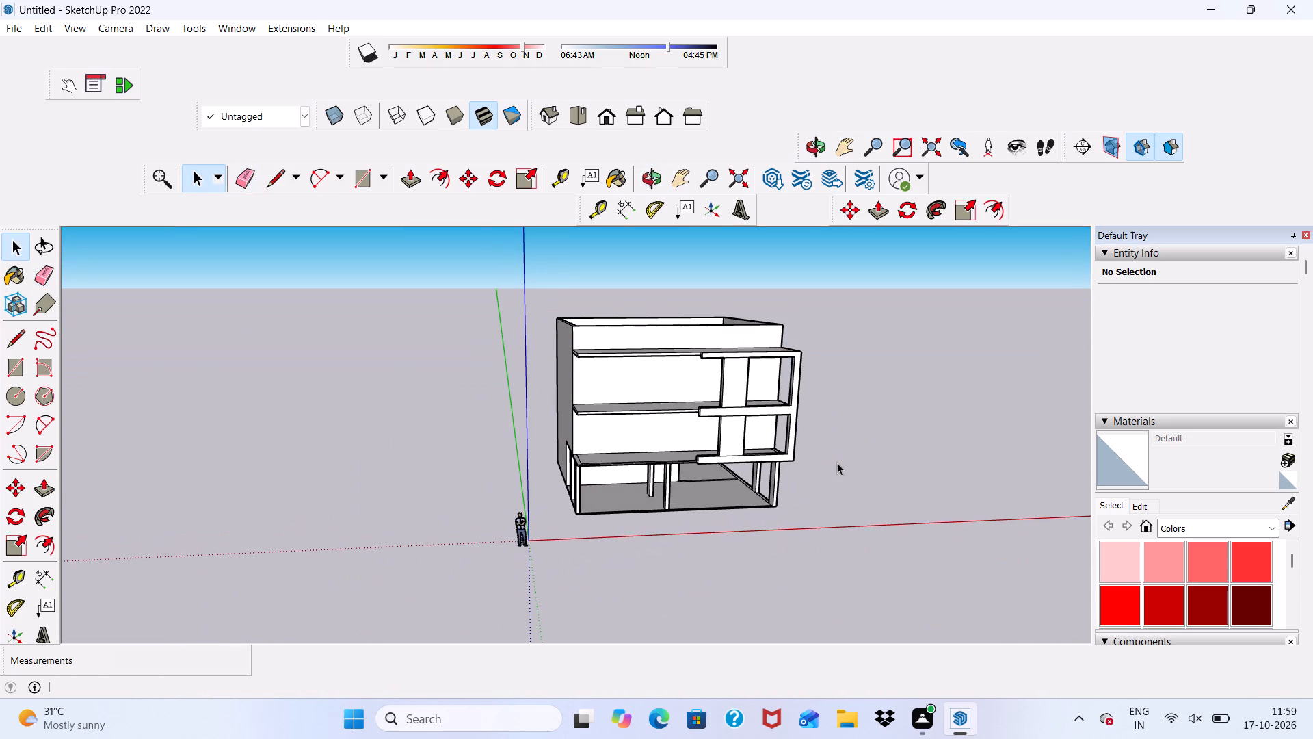
{"action": "scroll", "coordinate": [837, 463], "scroll_direction": "up", "scroll_amount": 16}
{"action": "middle_click_drag", "start_coordinate": [651, 369], "coordinate": [673, 478]}
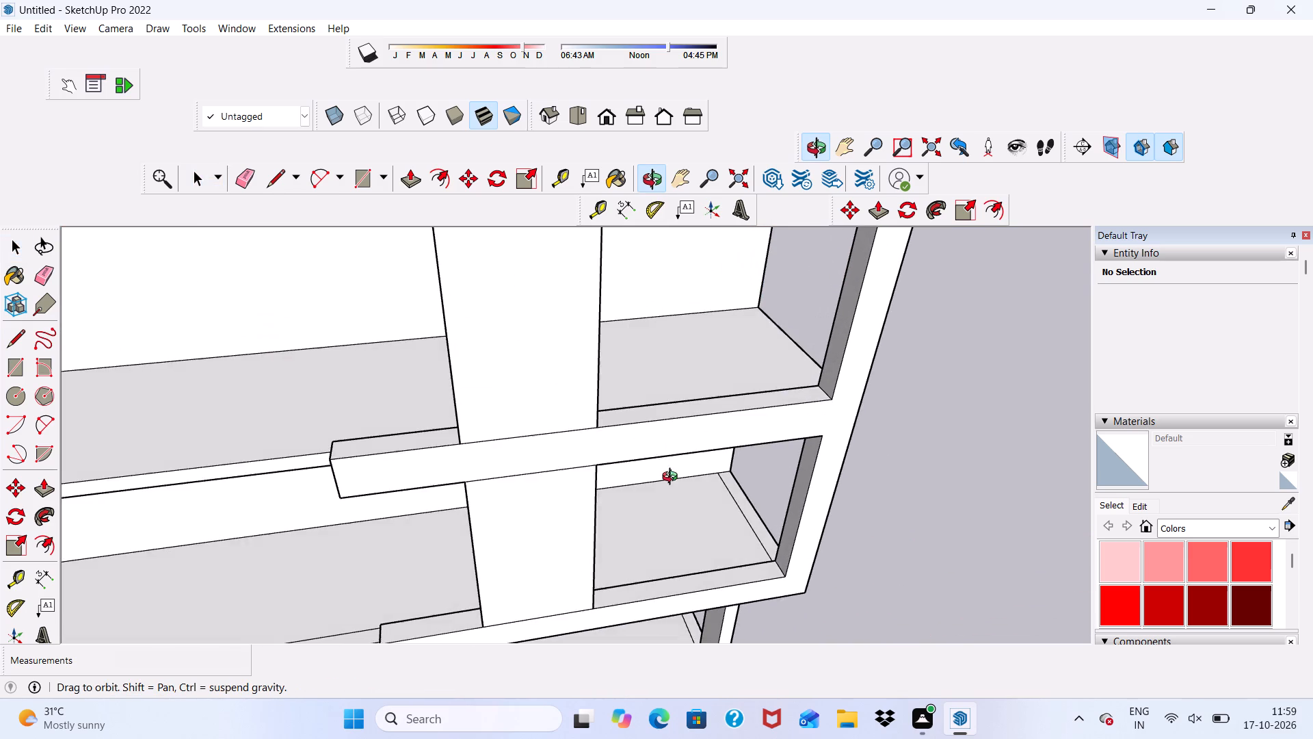
{"action": "middle_click_drag", "start_coordinate": [673, 478], "coordinate": [669, 483]}
{"action": "left_click", "coordinate": [553, 463]}
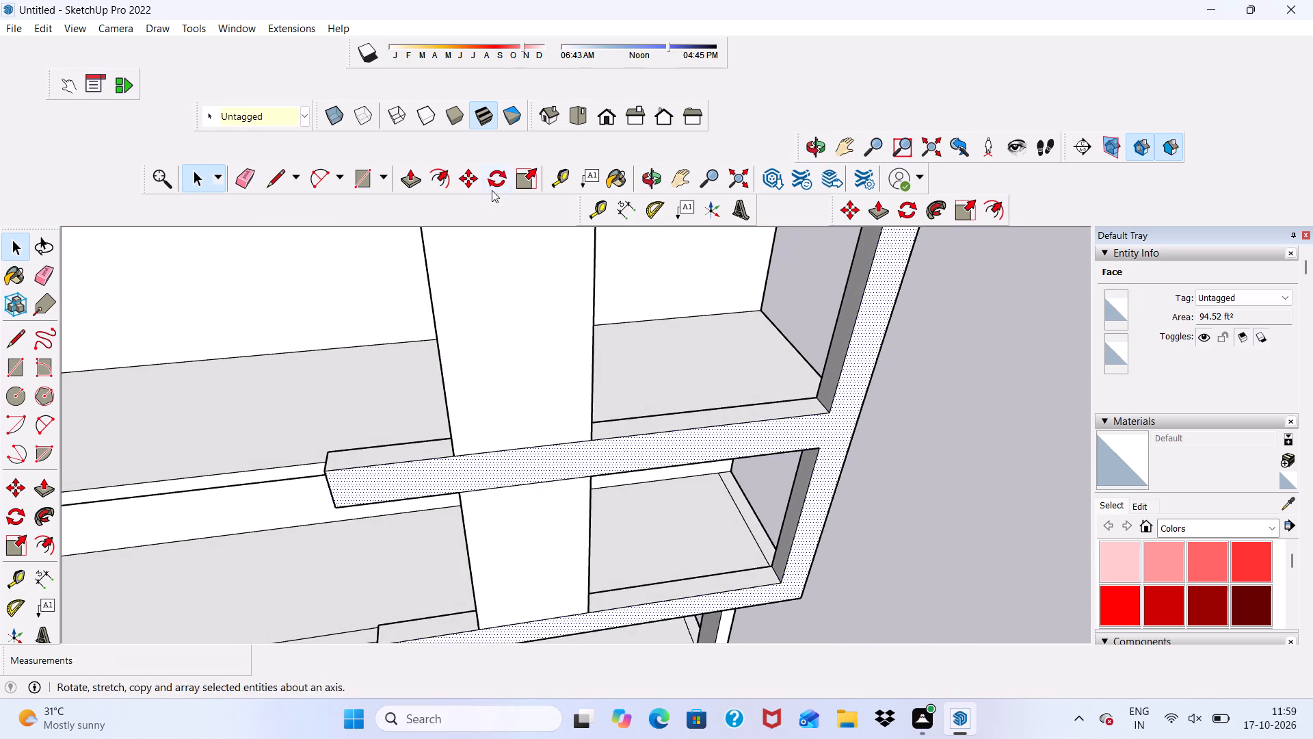
{"action": "left_click", "coordinate": [394, 187]}
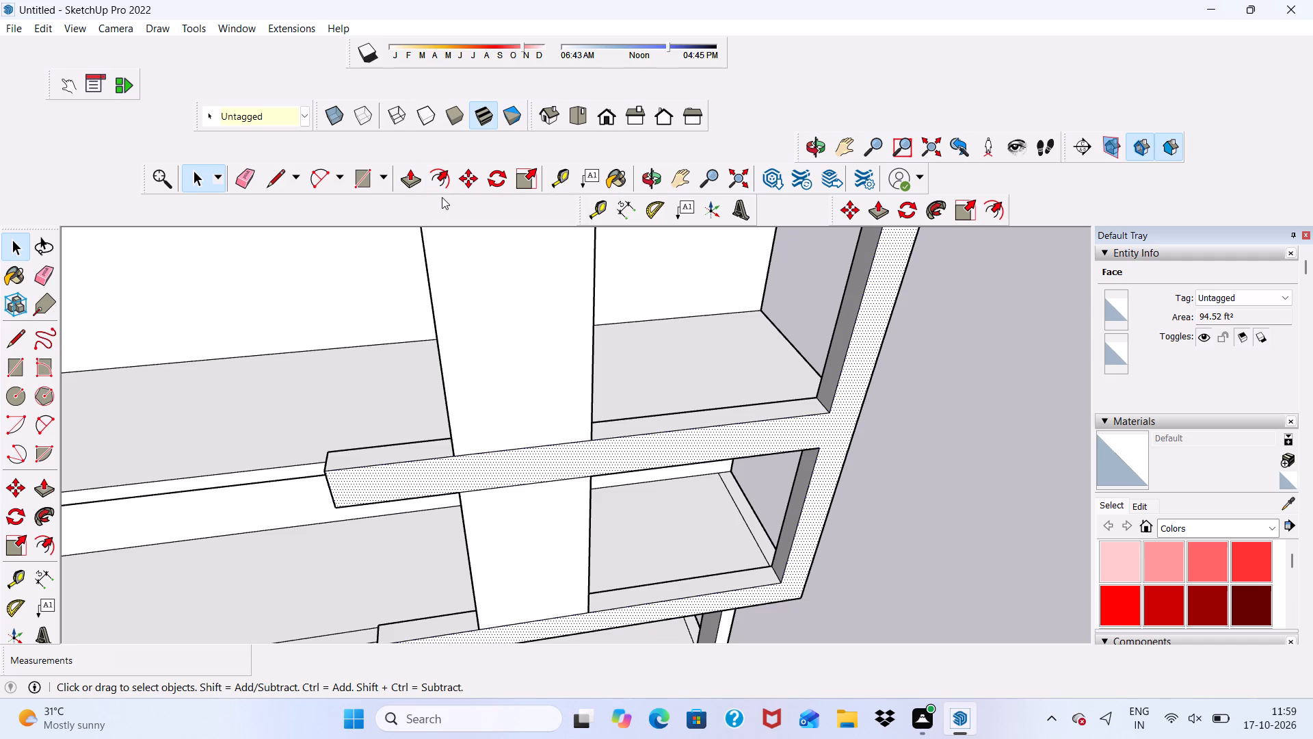
{"action": "scroll", "coordinate": [423, 188], "scroll_direction": "down", "scroll_amount": 3}
{"action": "left_click", "coordinate": [410, 179]}
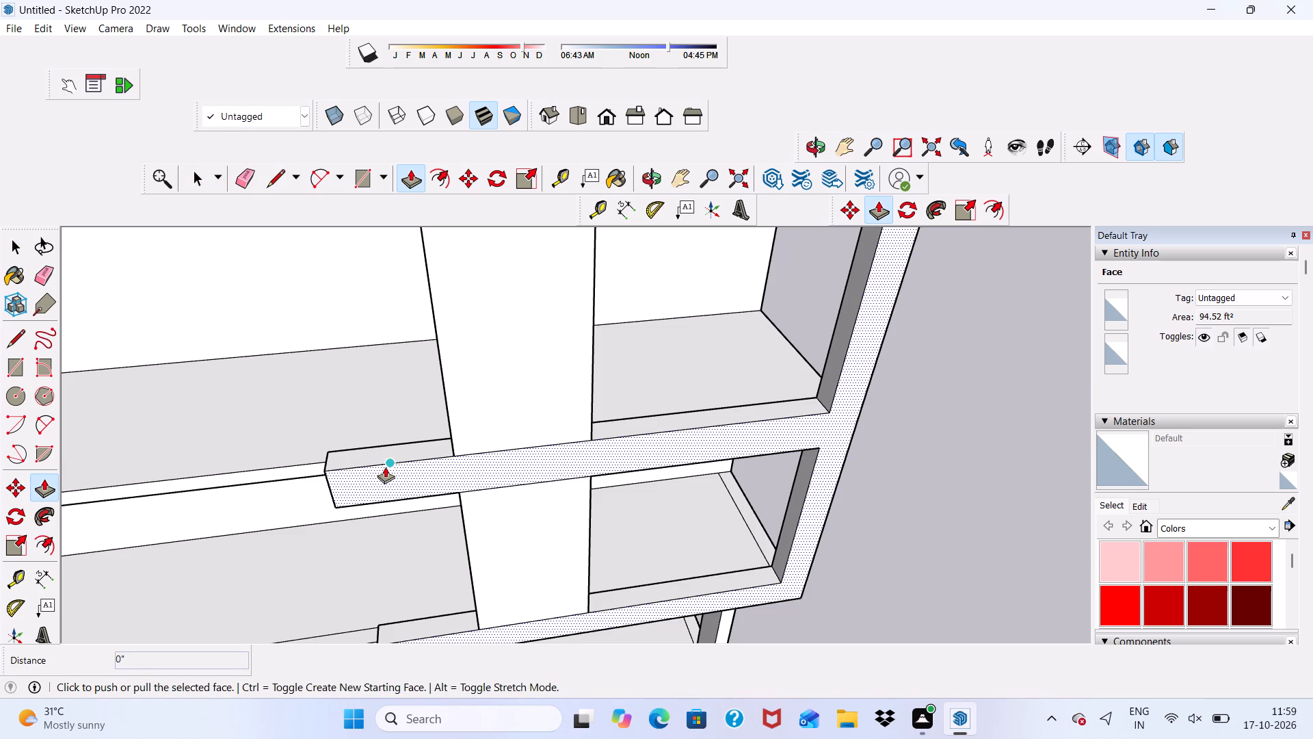
{"action": "left_click", "coordinate": [385, 471]}
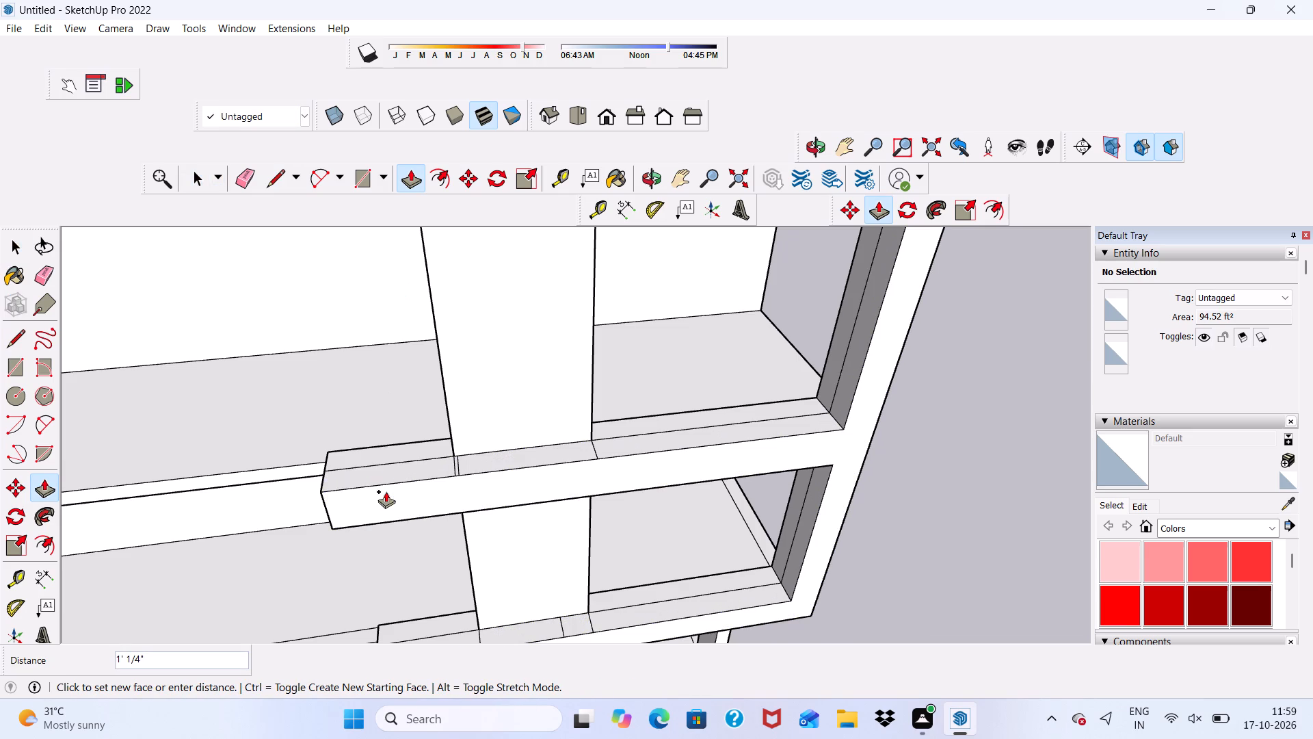
{"action": "key", "text": "6"}
{"action": "key", "text": "shift+quotedbl"}
{"action": "key", "text": "Return"}
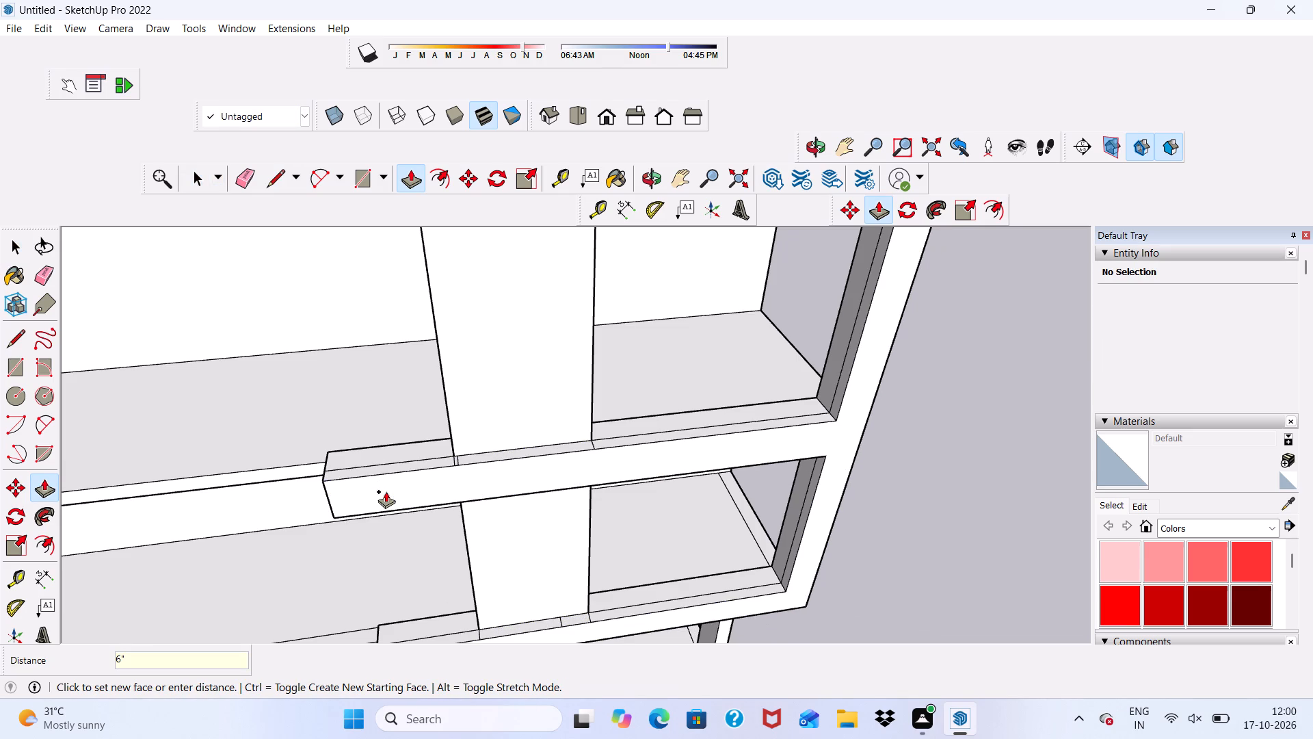
Erase the leftover seam edges on the bottom bar's top face, including the short ones at the lower panel's corners.
{"action": "scroll", "coordinate": [386, 491], "scroll_direction": "down", "scroll_amount": 5}
{"action": "middle_click_drag", "start_coordinate": [380, 479], "coordinate": [332, 357]}
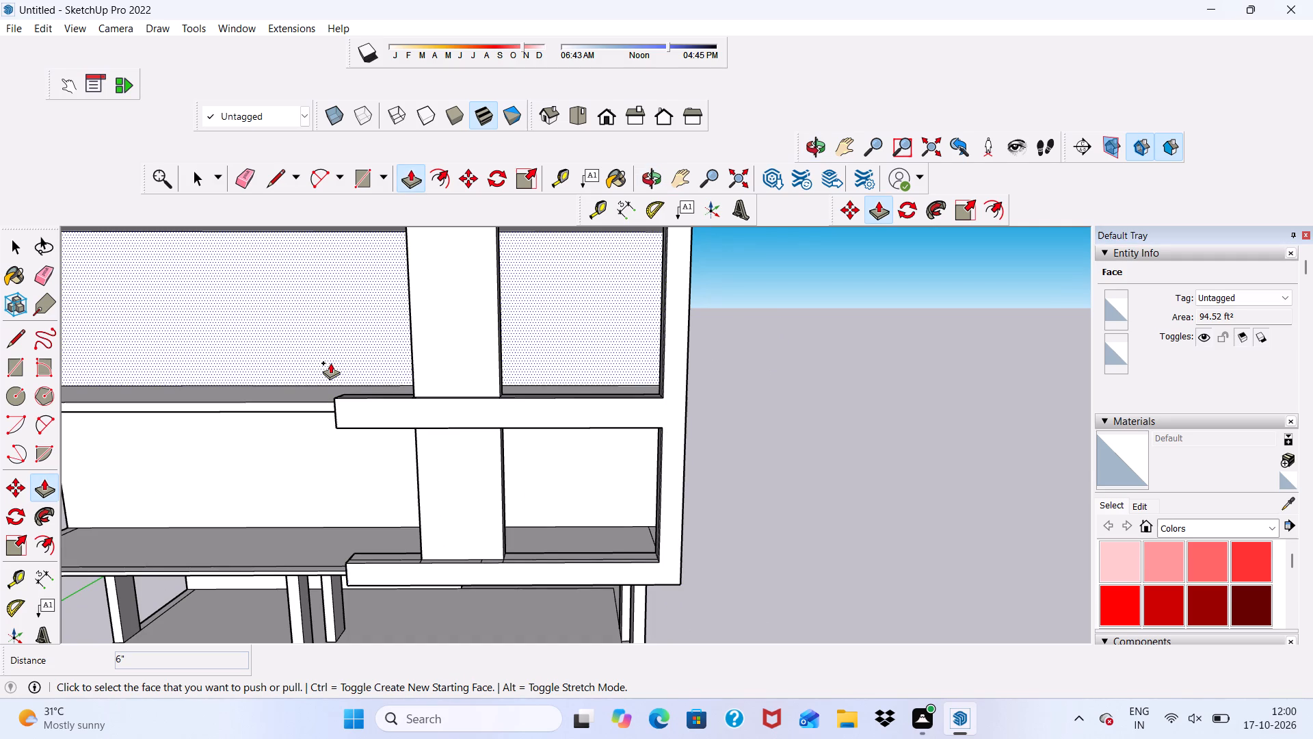
{"action": "scroll", "coordinate": [407, 569], "scroll_direction": "down", "scroll_amount": 1}
{"action": "scroll", "coordinate": [418, 572], "scroll_direction": "up", "scroll_amount": 7}
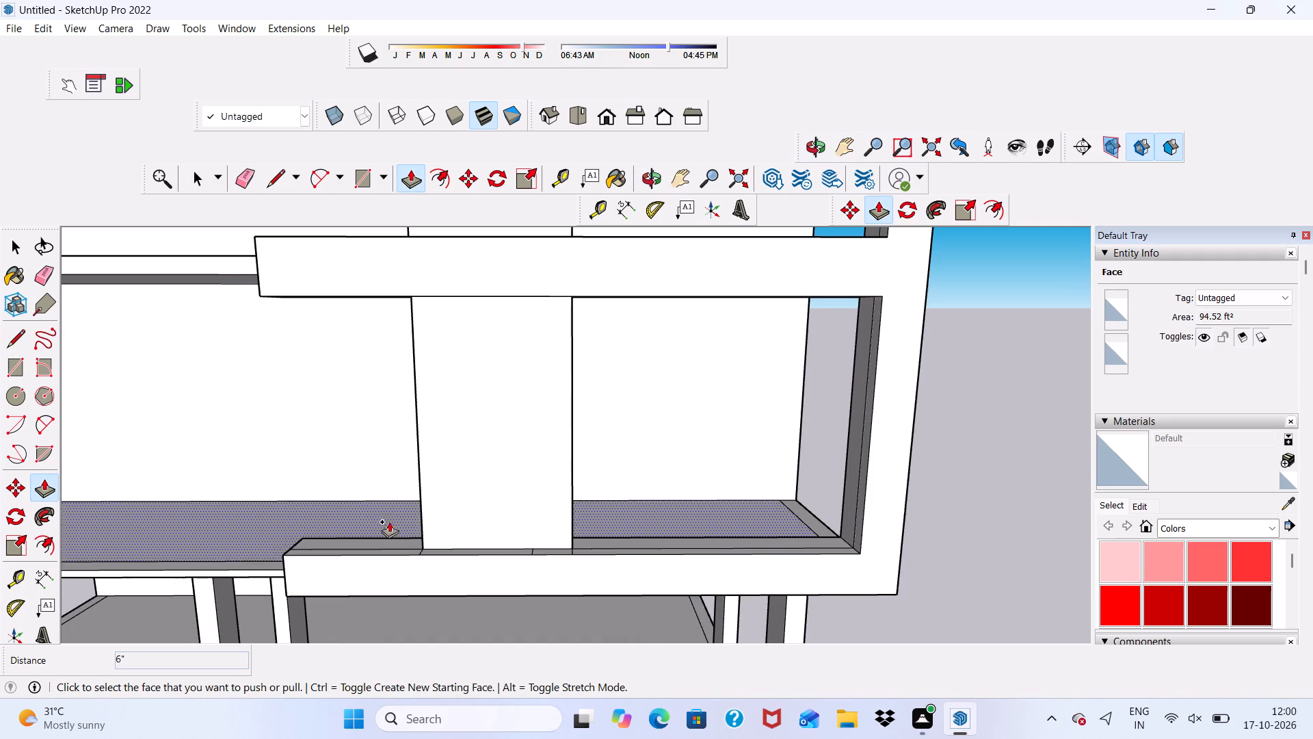
{"action": "scroll", "coordinate": [337, 259], "scroll_direction": "down", "scroll_amount": 3}
{"action": "left_click_drag", "start_coordinate": [238, 174], "coordinate": [245, 184]}
{"action": "scroll", "coordinate": [504, 523], "scroll_direction": "up", "scroll_amount": 12}
{"action": "left_click", "coordinate": [520, 485]}
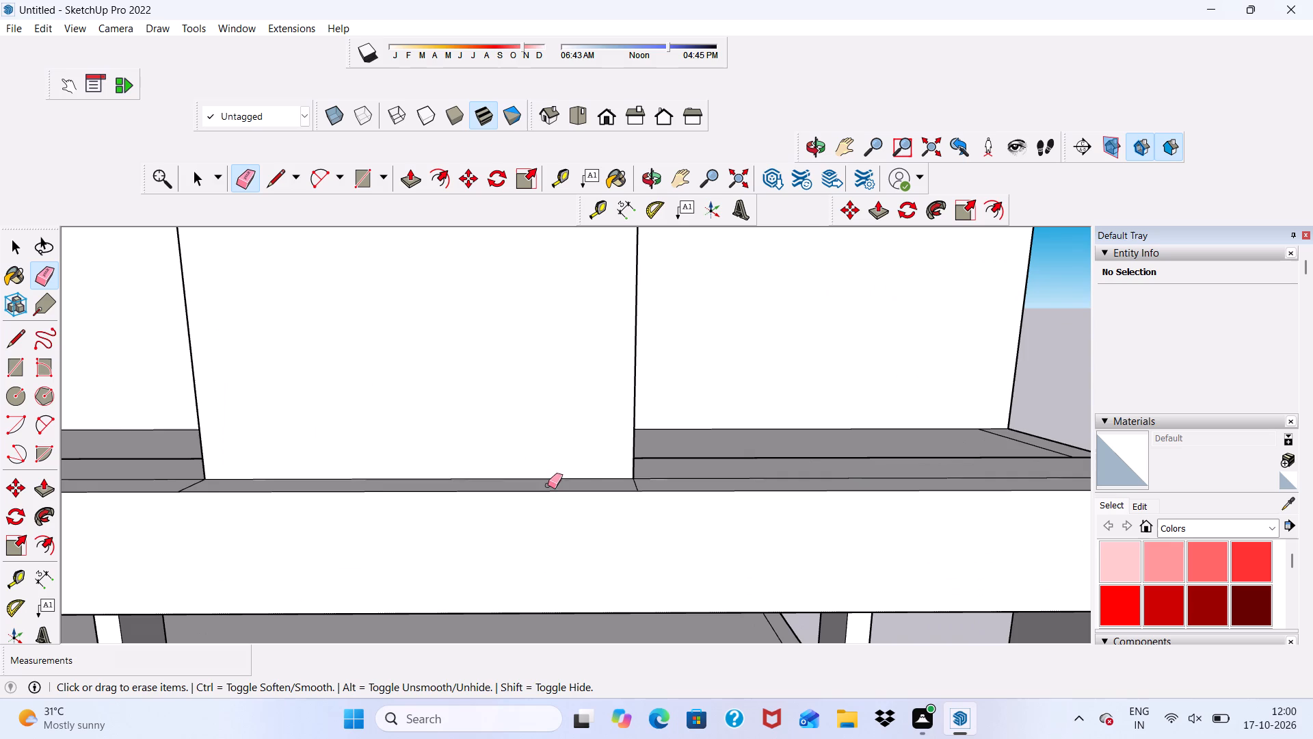
{"action": "left_click_drag", "start_coordinate": [633, 487], "coordinate": [650, 482]}
{"action": "left_click", "coordinate": [654, 478]}
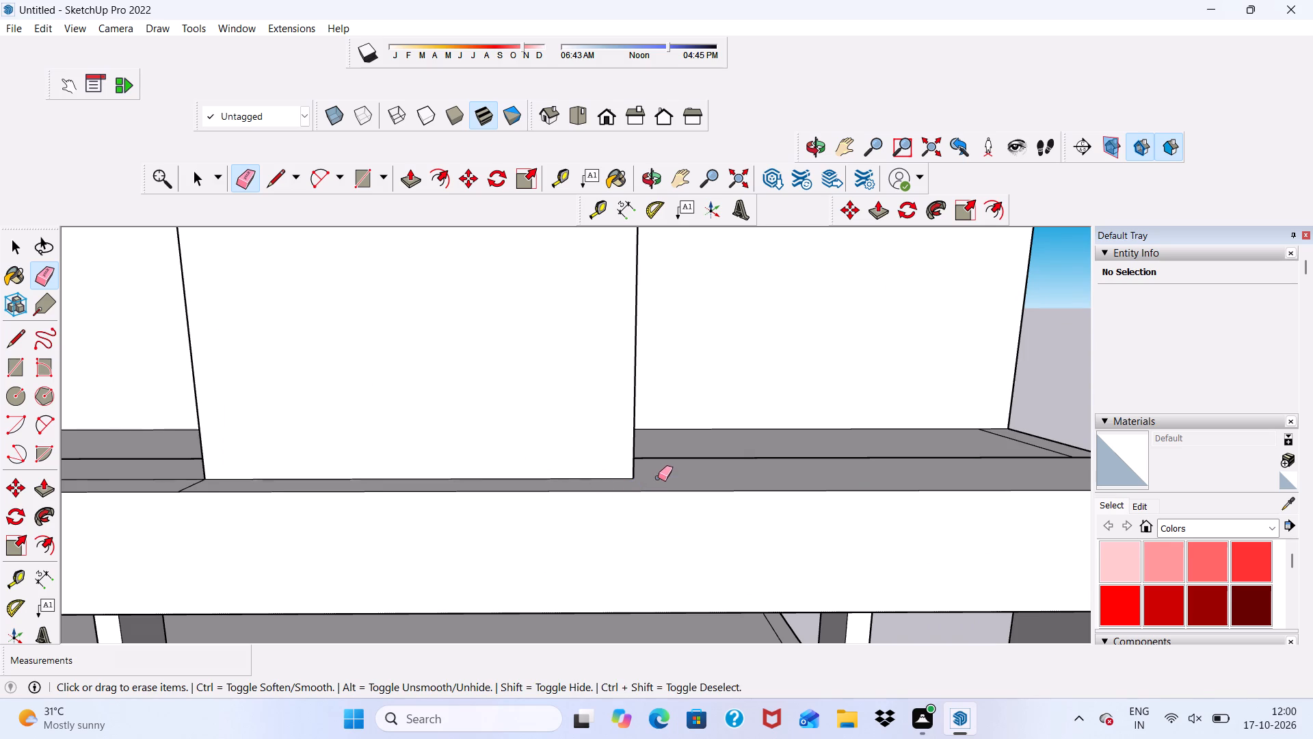
{"action": "scroll", "coordinate": [659, 487], "scroll_direction": "down", "scroll_amount": 5}
{"action": "scroll", "coordinate": [306, 483], "scroll_direction": "up", "scroll_amount": 3}
{"action": "left_click_drag", "start_coordinate": [341, 489], "coordinate": [358, 487]}
{"action": "left_click", "coordinate": [371, 485]}
{"action": "left_click", "coordinate": [376, 487]}
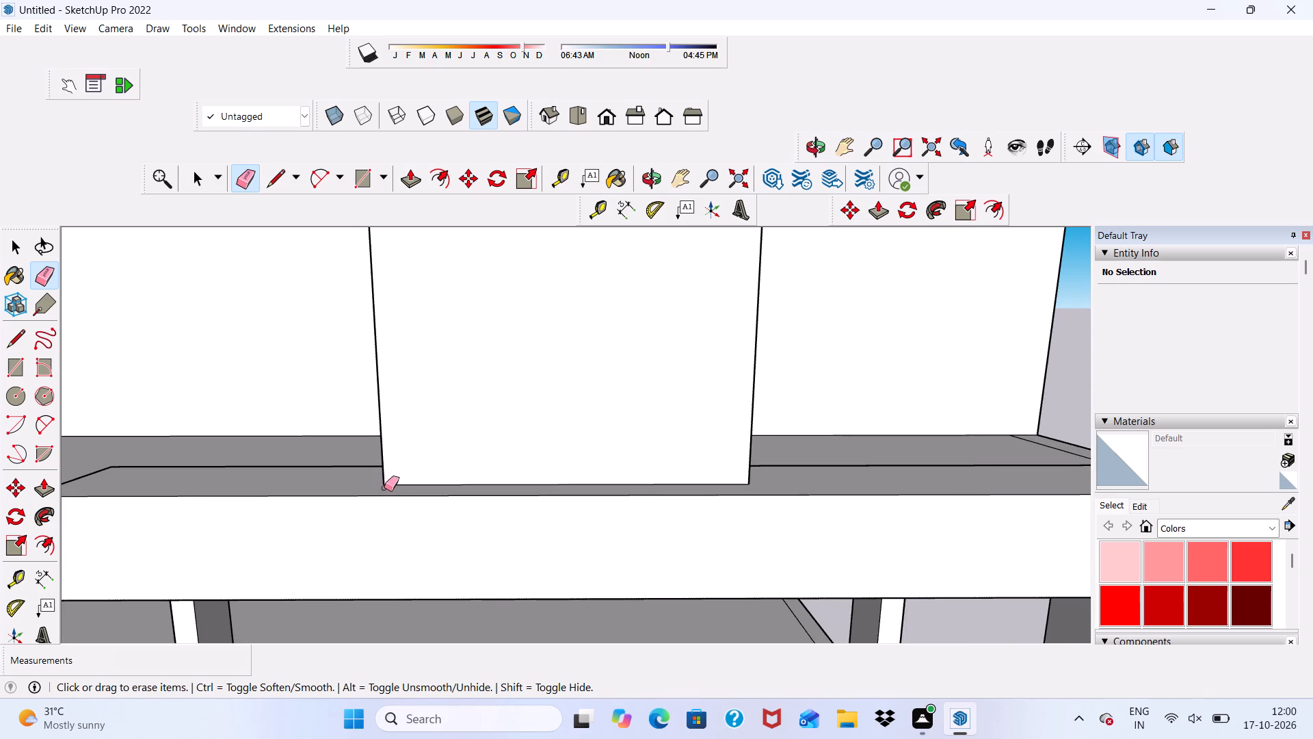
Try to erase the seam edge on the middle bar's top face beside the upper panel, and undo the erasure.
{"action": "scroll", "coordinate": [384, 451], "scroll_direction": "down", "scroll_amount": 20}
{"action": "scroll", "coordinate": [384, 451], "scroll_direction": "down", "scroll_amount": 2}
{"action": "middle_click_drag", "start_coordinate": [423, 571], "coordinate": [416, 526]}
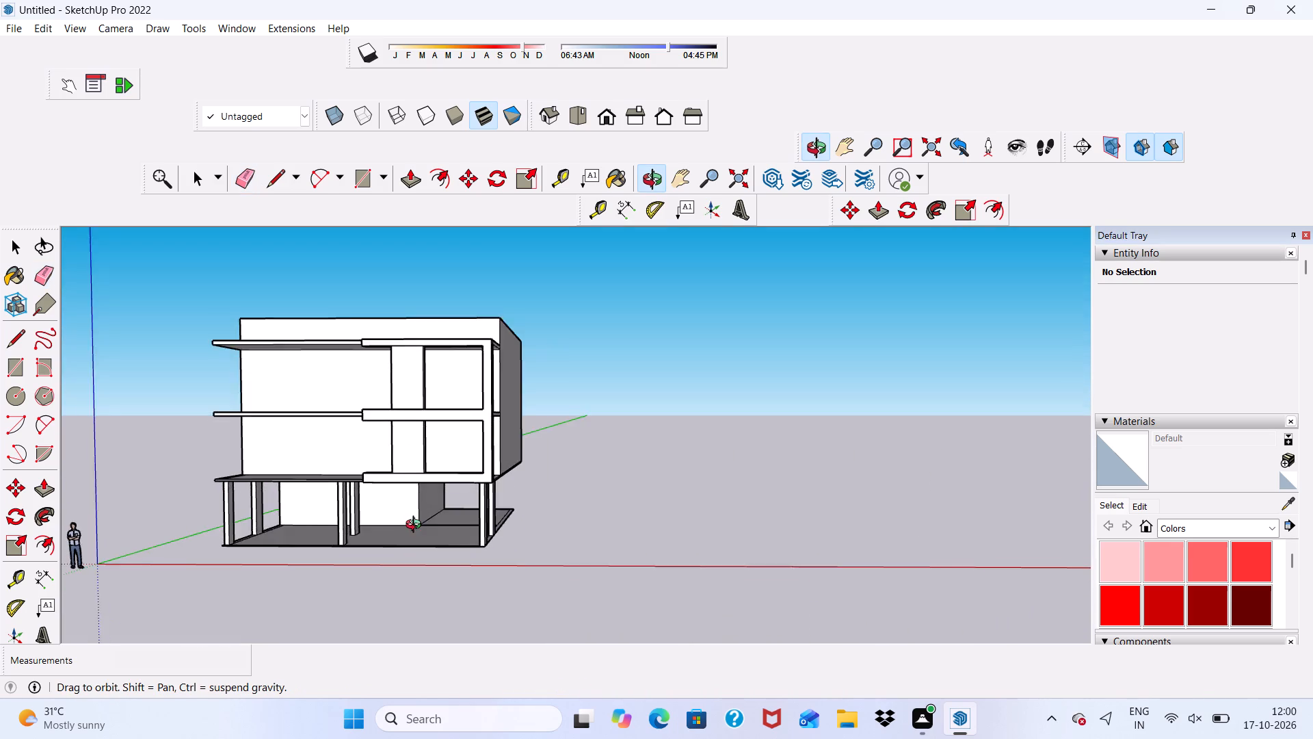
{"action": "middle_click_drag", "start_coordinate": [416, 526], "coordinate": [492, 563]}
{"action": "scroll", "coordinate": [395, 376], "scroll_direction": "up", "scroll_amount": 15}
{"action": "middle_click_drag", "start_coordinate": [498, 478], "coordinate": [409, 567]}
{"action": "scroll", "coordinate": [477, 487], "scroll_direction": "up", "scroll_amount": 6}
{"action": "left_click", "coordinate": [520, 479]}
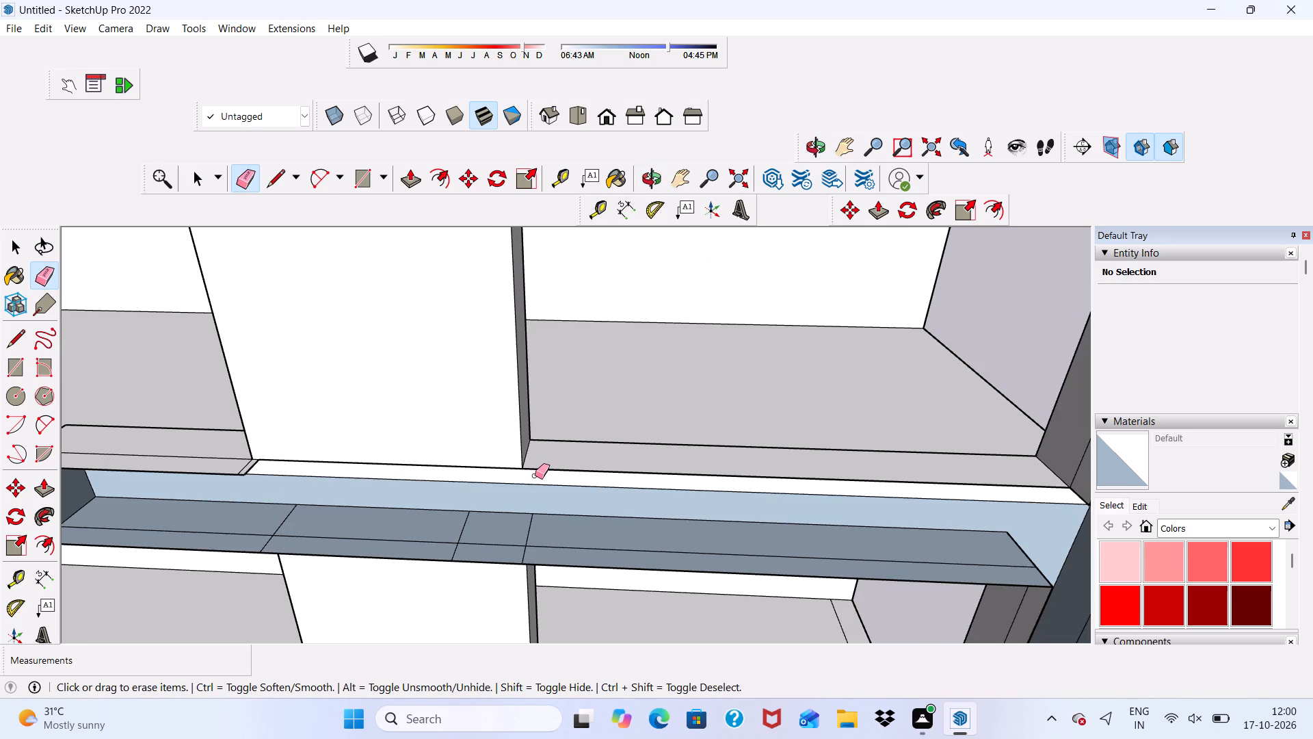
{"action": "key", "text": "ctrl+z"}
Erase the leftover seam edges on the middle bar's top face at both front corners of the upper panel.
{"action": "scroll", "coordinate": [534, 468], "scroll_direction": "up", "scroll_amount": 5}
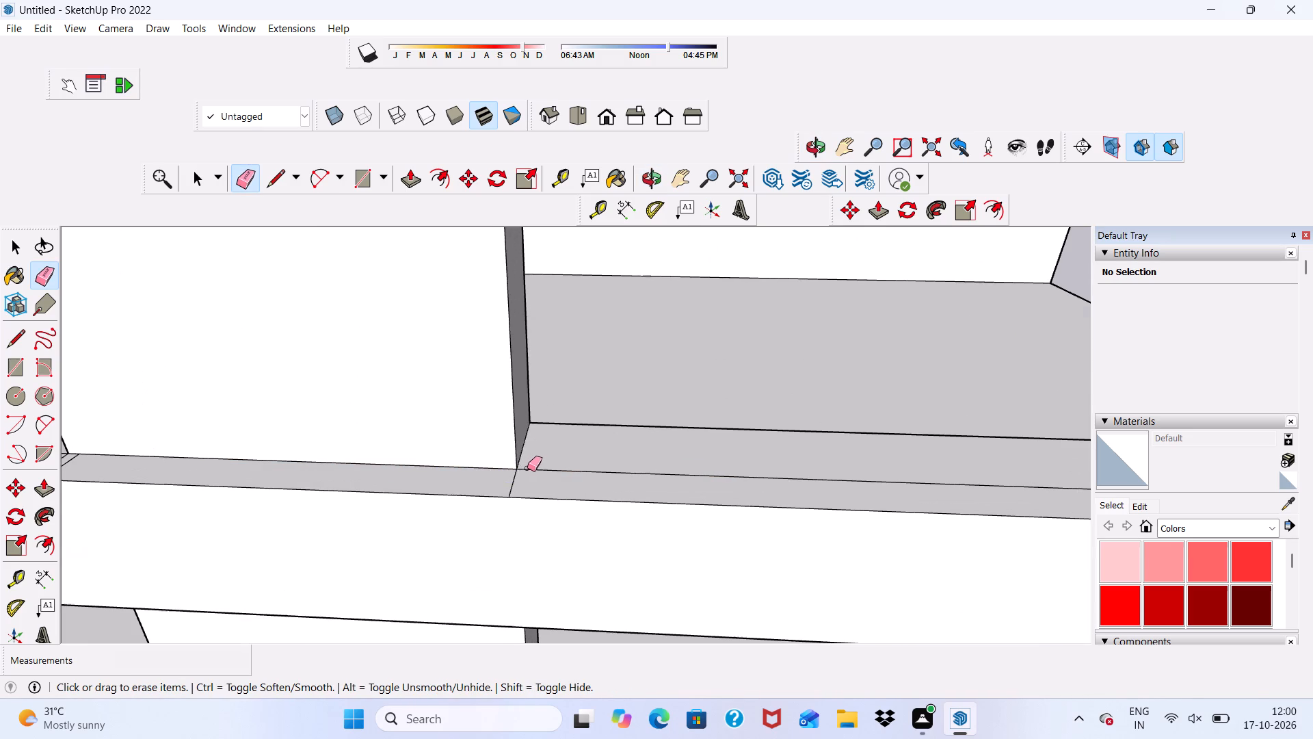
{"action": "left_click", "coordinate": [518, 474]}
{"action": "left_click", "coordinate": [516, 477]}
{"action": "scroll", "coordinate": [506, 469], "scroll_direction": "down", "scroll_amount": 5}
{"action": "scroll", "coordinate": [503, 411], "scroll_direction": "down", "scroll_amount": 11}
{"action": "middle_click_drag", "start_coordinate": [397, 424], "coordinate": [0, 389]}
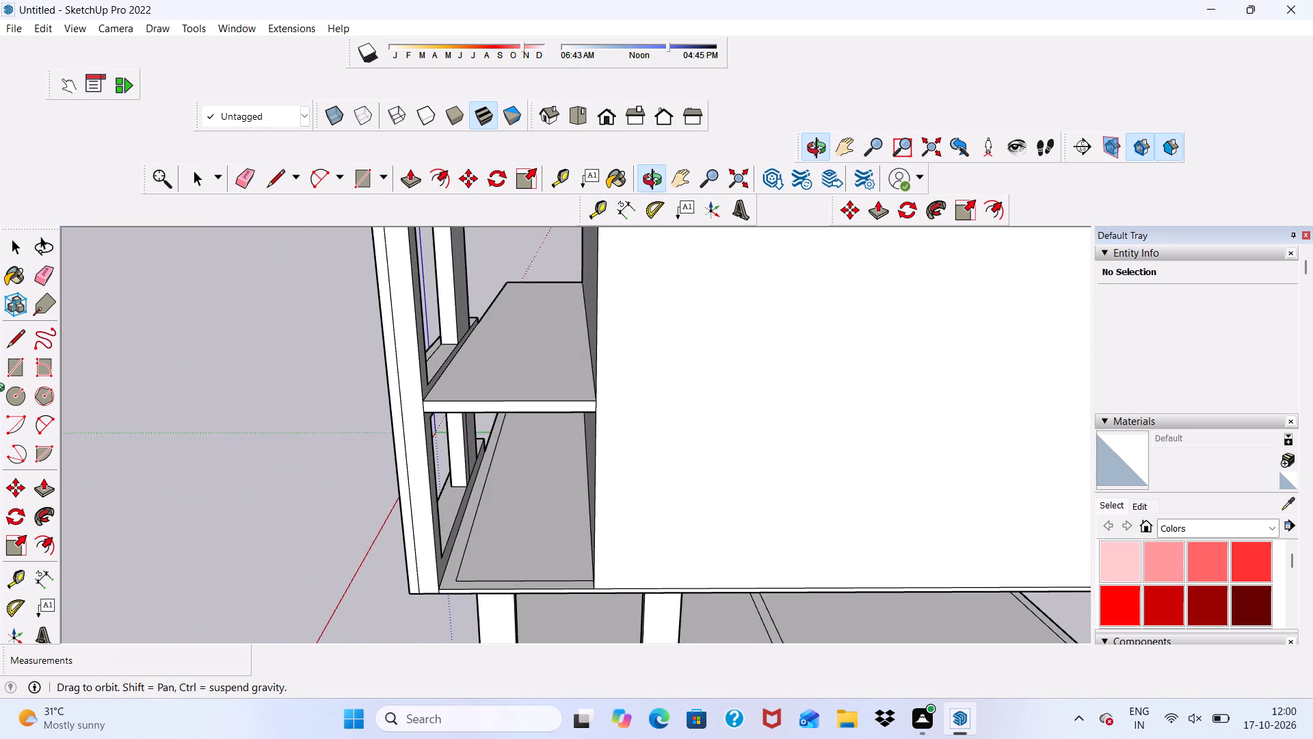
{"action": "middle_click_drag", "start_coordinate": [0, 389], "coordinate": [717, 436]}
{"action": "scroll", "coordinate": [668, 500], "scroll_direction": "up", "scroll_amount": 4}
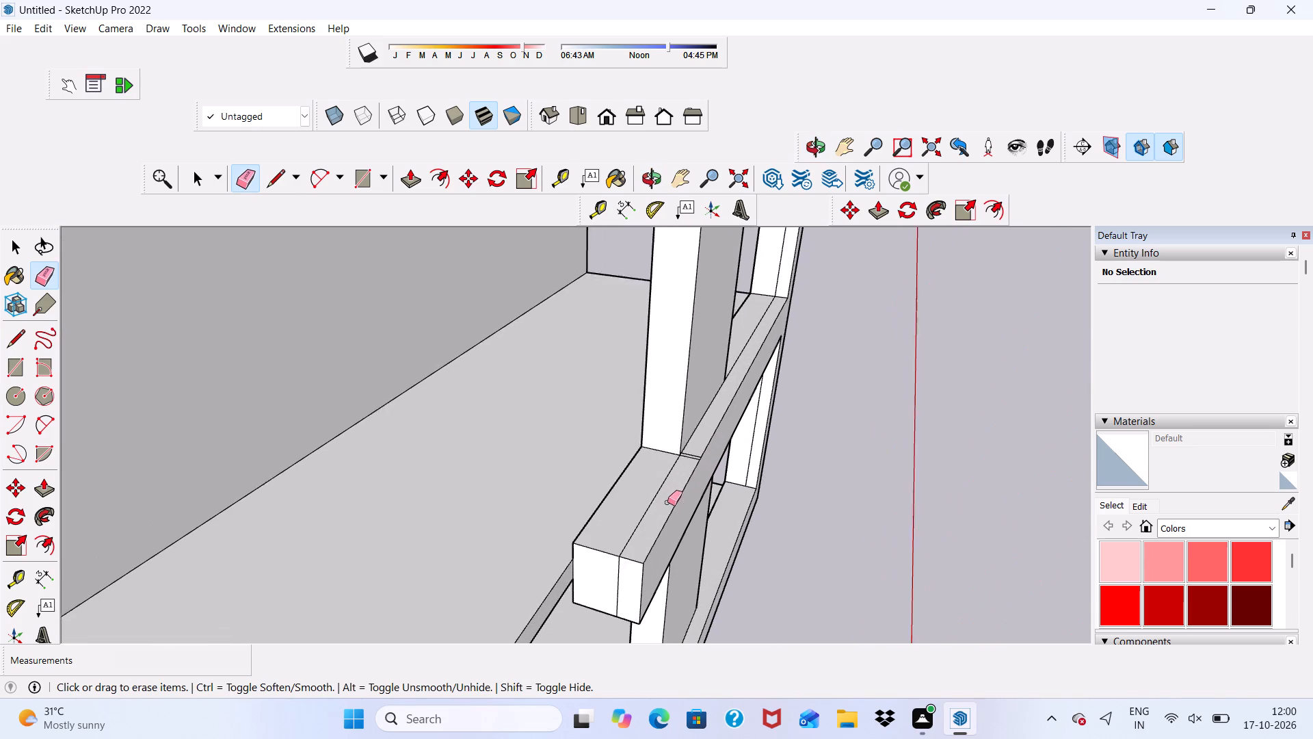
{"action": "scroll", "coordinate": [667, 502], "scroll_direction": "up", "scroll_amount": 2}
{"action": "left_click_drag", "start_coordinate": [656, 477], "coordinate": [662, 491]}
{"action": "left_click", "coordinate": [688, 450]}
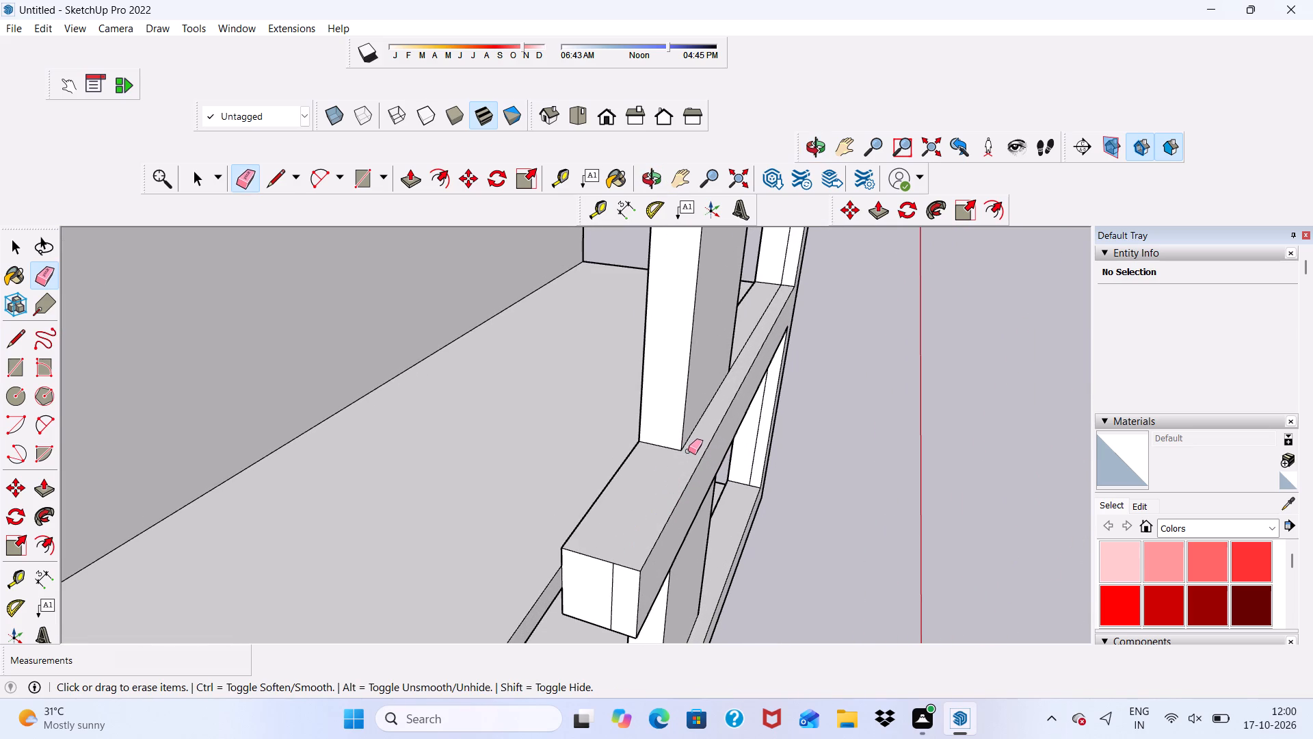
{"action": "left_click", "coordinate": [689, 452]}
Erase the leftover vertical seam edge on the middle bar's free-end face.
{"action": "scroll", "coordinate": [641, 489], "scroll_direction": "down", "scroll_amount": 5}
{"action": "scroll", "coordinate": [585, 587], "scroll_direction": "up", "scroll_amount": 8}
{"action": "scroll", "coordinate": [706, 500], "scroll_direction": "down", "scroll_amount": 5}
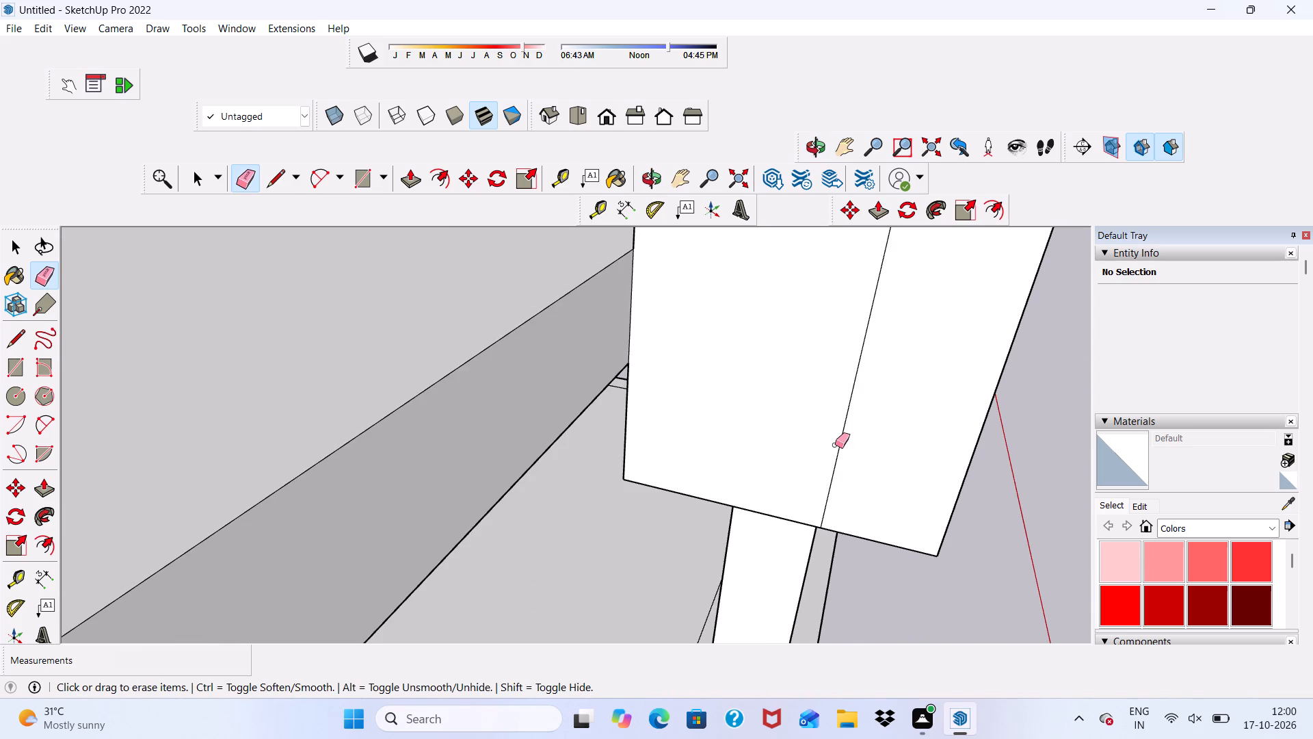
{"action": "left_click_drag", "start_coordinate": [834, 445], "coordinate": [838, 460]}
Examine the deepened E-shaped frame and its two panels on the building's front facade.
{"action": "scroll", "coordinate": [629, 450], "scroll_direction": "down", "scroll_amount": 14}
{"action": "middle_click_drag", "start_coordinate": [648, 495], "coordinate": [374, 456]}
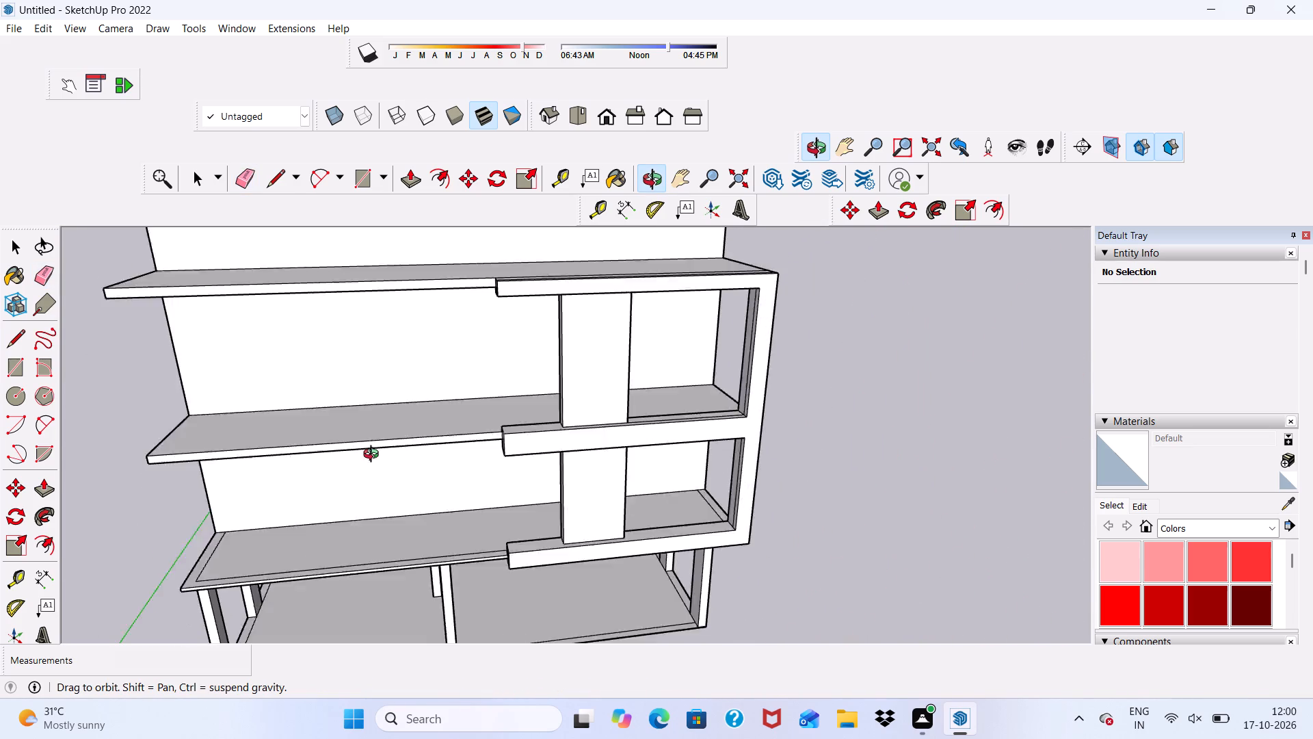
{"action": "middle_click_drag", "start_coordinate": [374, 456], "coordinate": [340, 441]}
{"action": "key", "text": "space"}
{"action": "scroll", "coordinate": [332, 441], "scroll_direction": "up", "scroll_amount": 1}
{"action": "scroll", "coordinate": [332, 441], "scroll_direction": "down", "scroll_amount": 6}
{"action": "scroll", "coordinate": [585, 491], "scroll_direction": "up", "scroll_amount": 5}
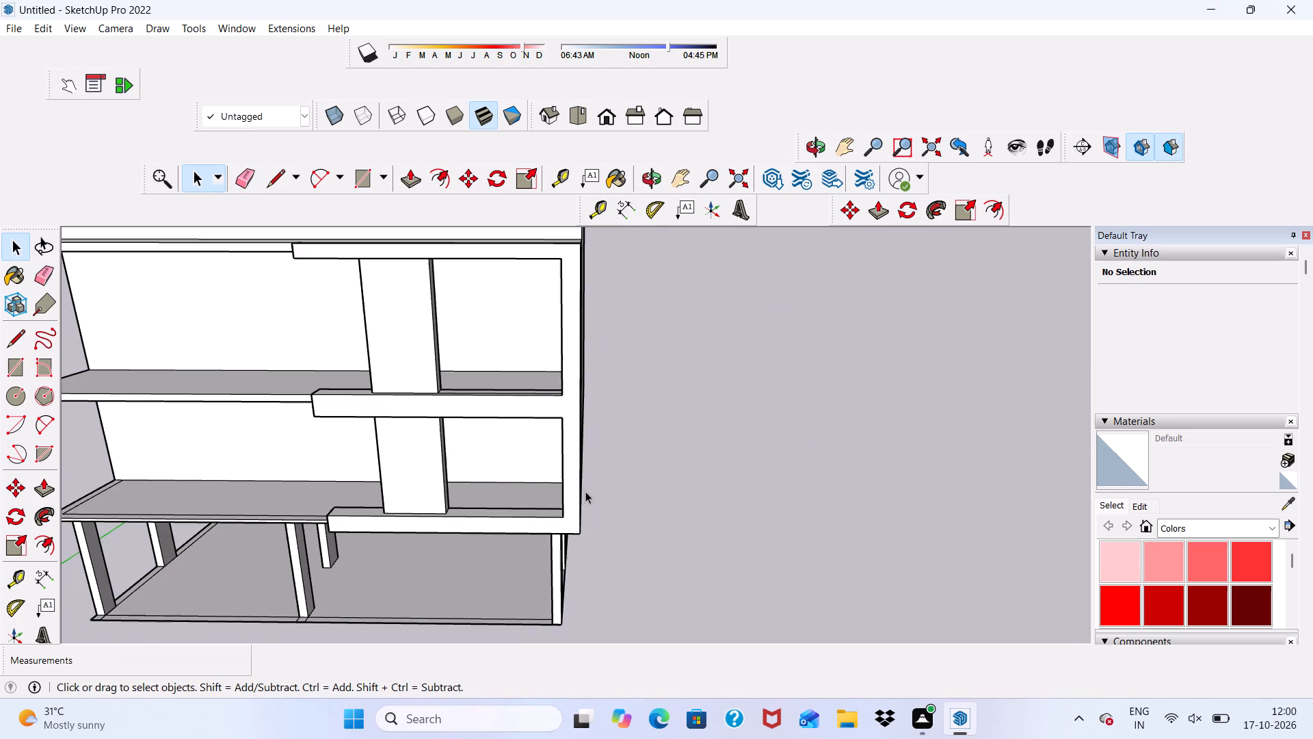
{"action": "scroll", "coordinate": [585, 491], "scroll_direction": "up", "scroll_amount": 6}
{"action": "scroll", "coordinate": [585, 499], "scroll_direction": "down", "scroll_amount": 7}
{"action": "scroll", "coordinate": [363, 545], "scroll_direction": "up", "scroll_amount": 7}
{"action": "scroll", "coordinate": [360, 541], "scroll_direction": "down", "scroll_amount": 11}
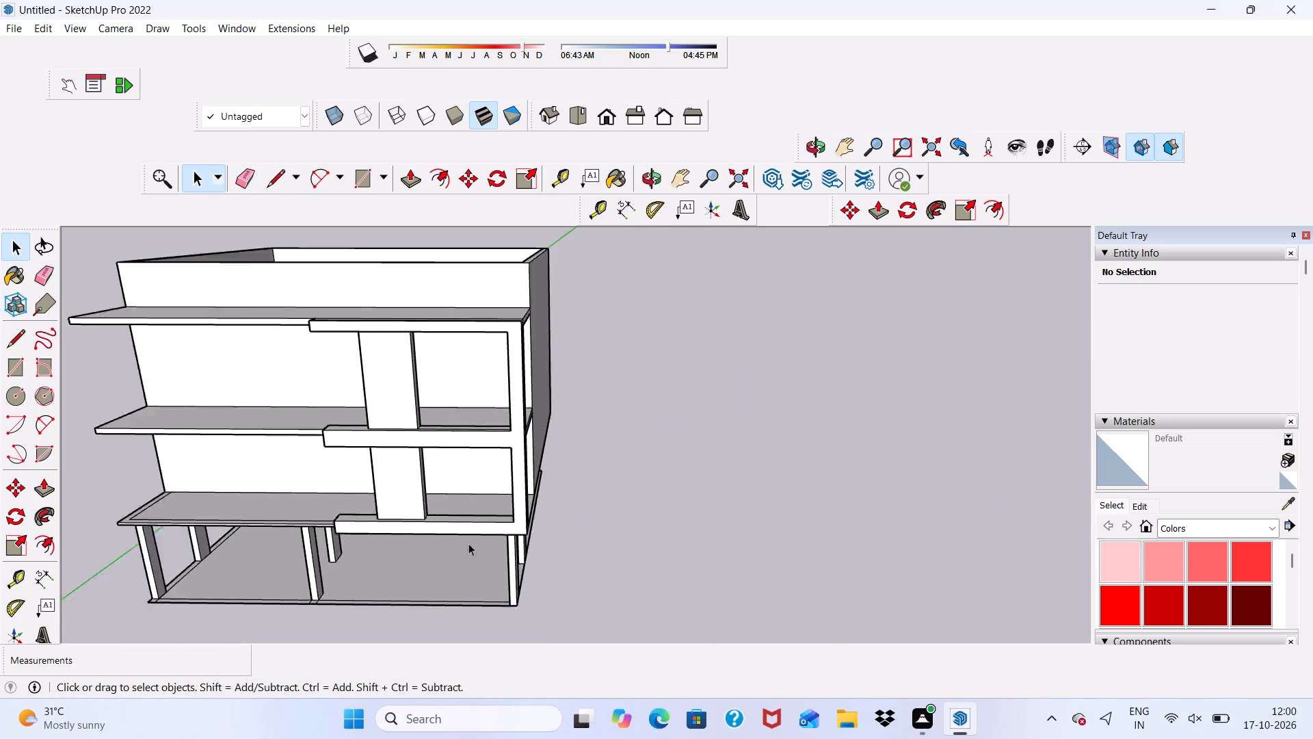
Erase the leftover lengthwise seam edge on the top face of the E-shaped frame's top bar.
{"action": "scroll", "coordinate": [468, 543], "scroll_direction": "down", "scroll_amount": 2}
{"action": "scroll", "coordinate": [470, 545], "scroll_direction": "up", "scroll_amount": 1}
{"action": "middle_click_drag", "start_coordinate": [470, 545], "coordinate": [473, 494]}
{"action": "scroll", "coordinate": [512, 424], "scroll_direction": "down", "scroll_amount": 4}
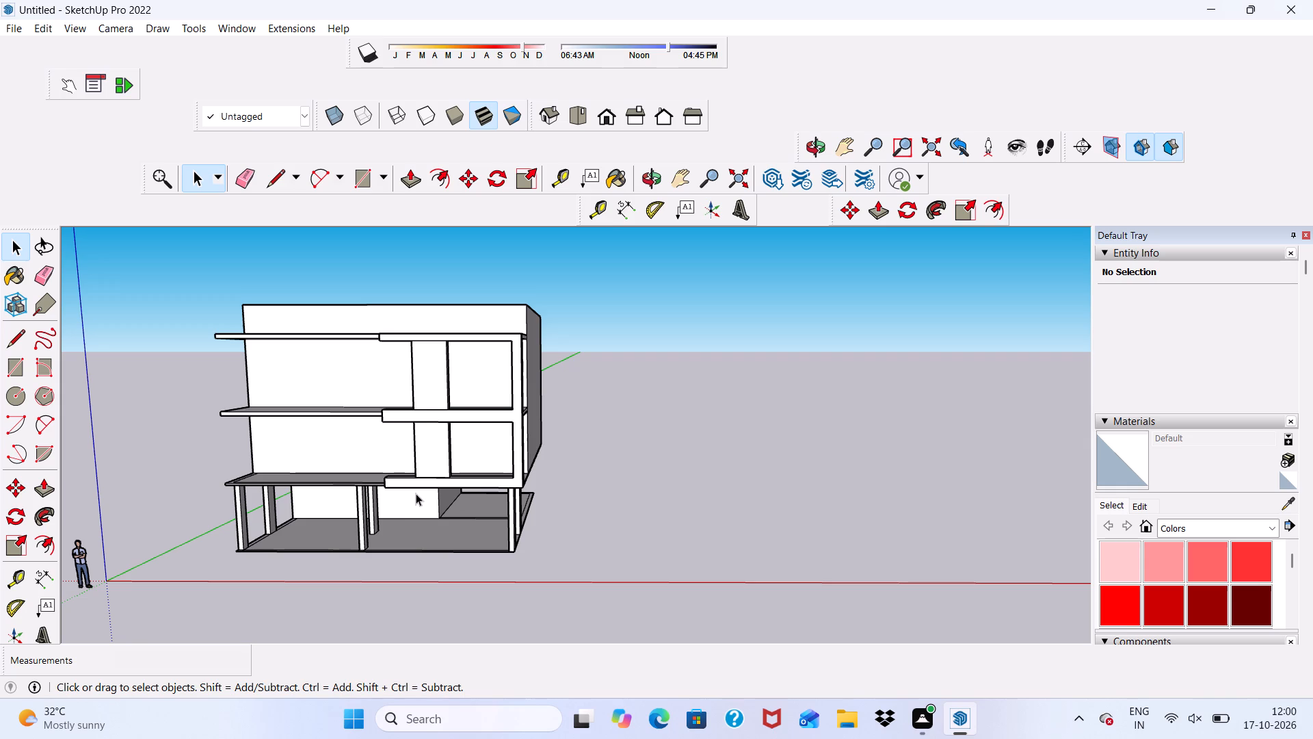
{"action": "scroll", "coordinate": [372, 350], "scroll_direction": "up", "scroll_amount": 9}
{"action": "middle_click_drag", "start_coordinate": [425, 350], "coordinate": [426, 373]}
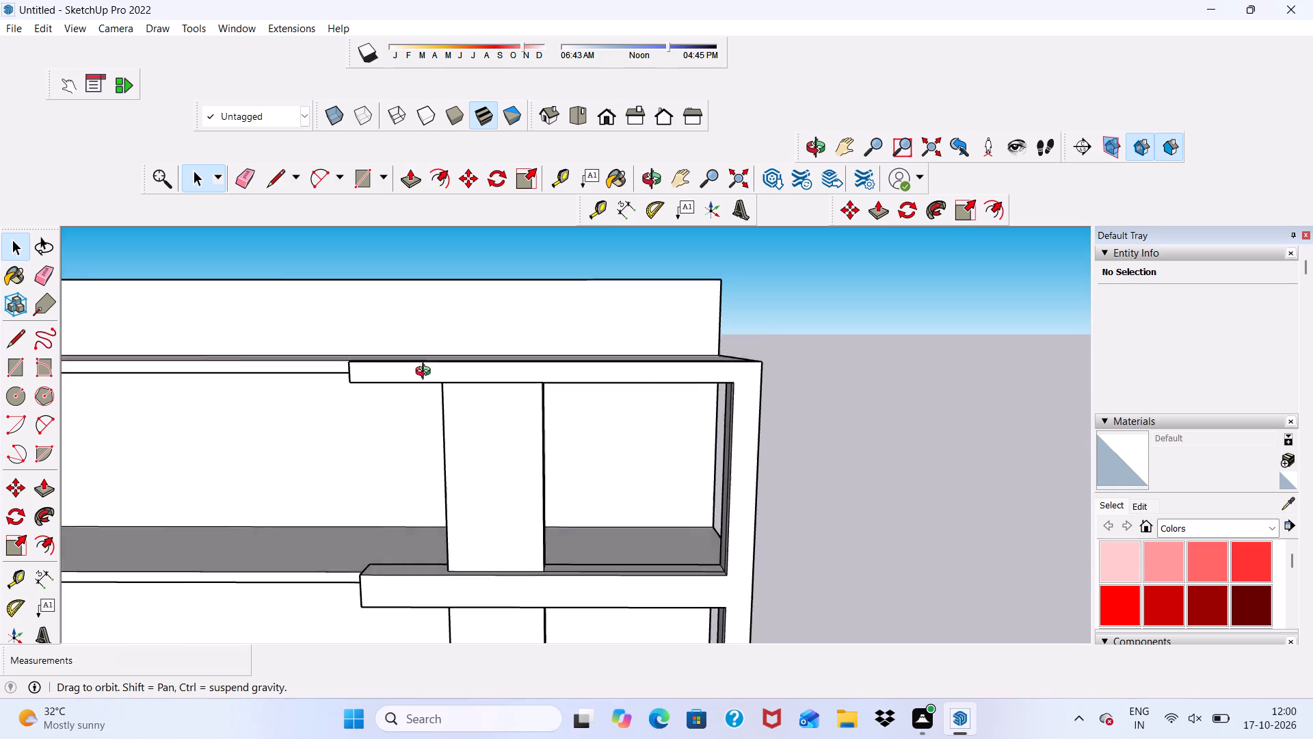
{"action": "middle_click_drag", "start_coordinate": [426, 373], "coordinate": [358, 484]}
{"action": "middle_click_drag", "start_coordinate": [328, 493], "coordinate": [329, 443]}
{"action": "scroll", "coordinate": [329, 443], "scroll_direction": "up", "scroll_amount": 1}
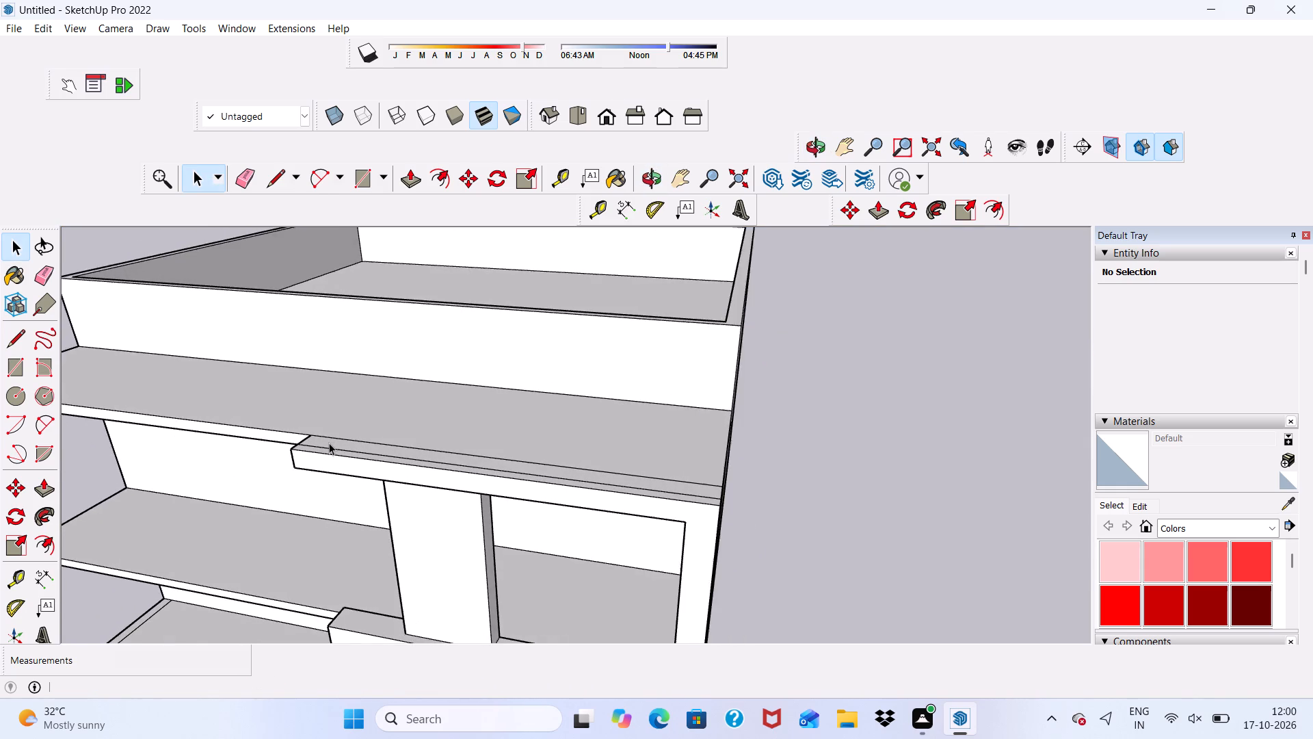
{"action": "scroll", "coordinate": [329, 443], "scroll_direction": "up", "scroll_amount": 3}
{"action": "left_click", "coordinate": [243, 174]}
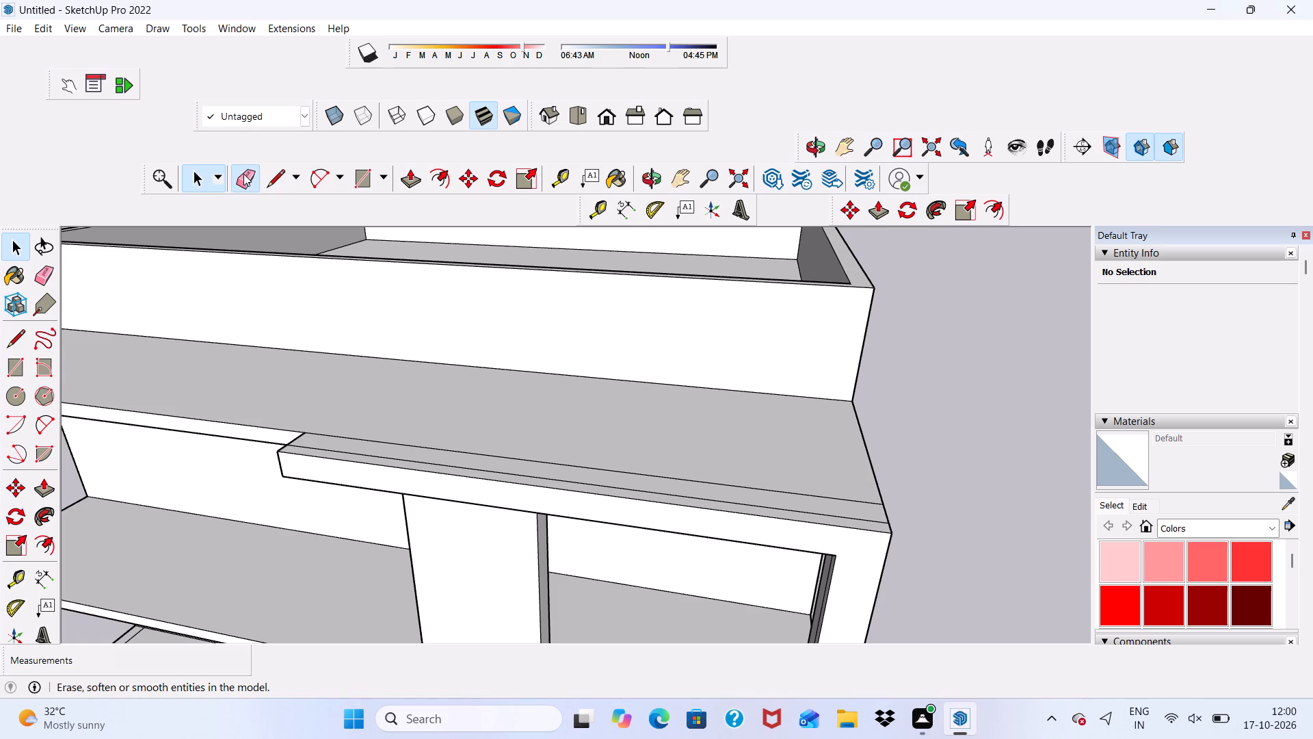
{"action": "scroll", "coordinate": [451, 483], "scroll_direction": "up", "scroll_amount": 10}
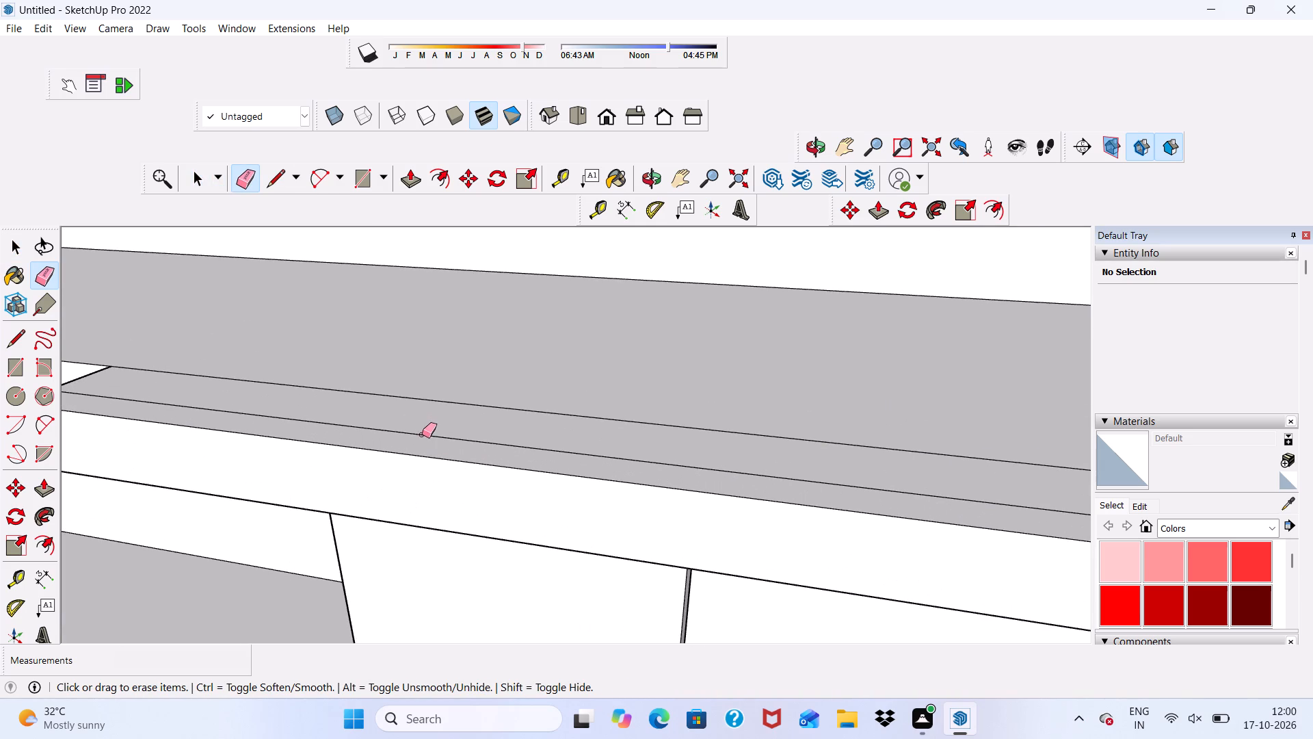
{"action": "left_click", "coordinate": [422, 435]}
Erase the leftover lengthwise and corner seam edges on the top bar's underside on both sides of the upper panel.
{"action": "scroll", "coordinate": [421, 436], "scroll_direction": "down", "scroll_amount": 9}
{"action": "middle_click_drag", "start_coordinate": [432, 465], "coordinate": [594, 309]}
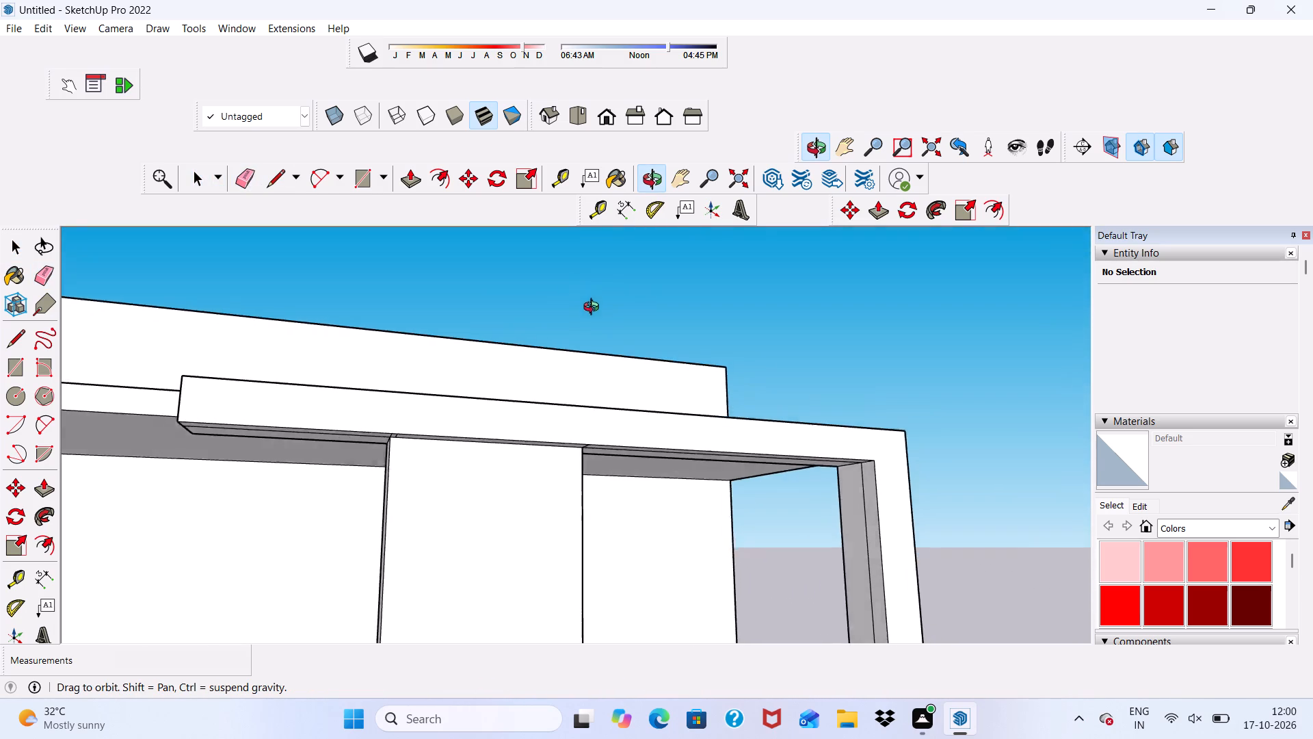
{"action": "middle_click_drag", "start_coordinate": [594, 309], "coordinate": [477, 270]}
{"action": "scroll", "coordinate": [538, 504], "scroll_direction": "up", "scroll_amount": 5}
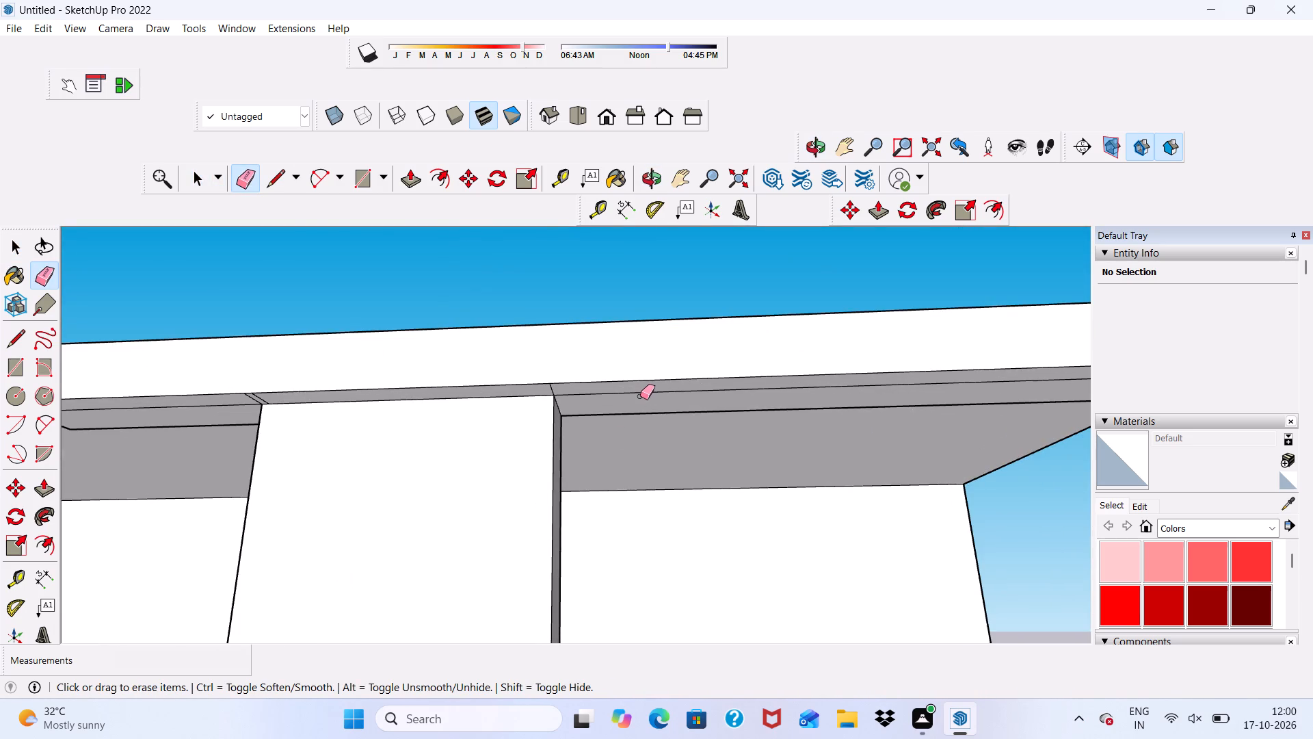
{"action": "left_click", "coordinate": [640, 396]}
{"action": "left_click", "coordinate": [641, 392]}
{"action": "scroll", "coordinate": [529, 409], "scroll_direction": "up", "scroll_amount": 5}
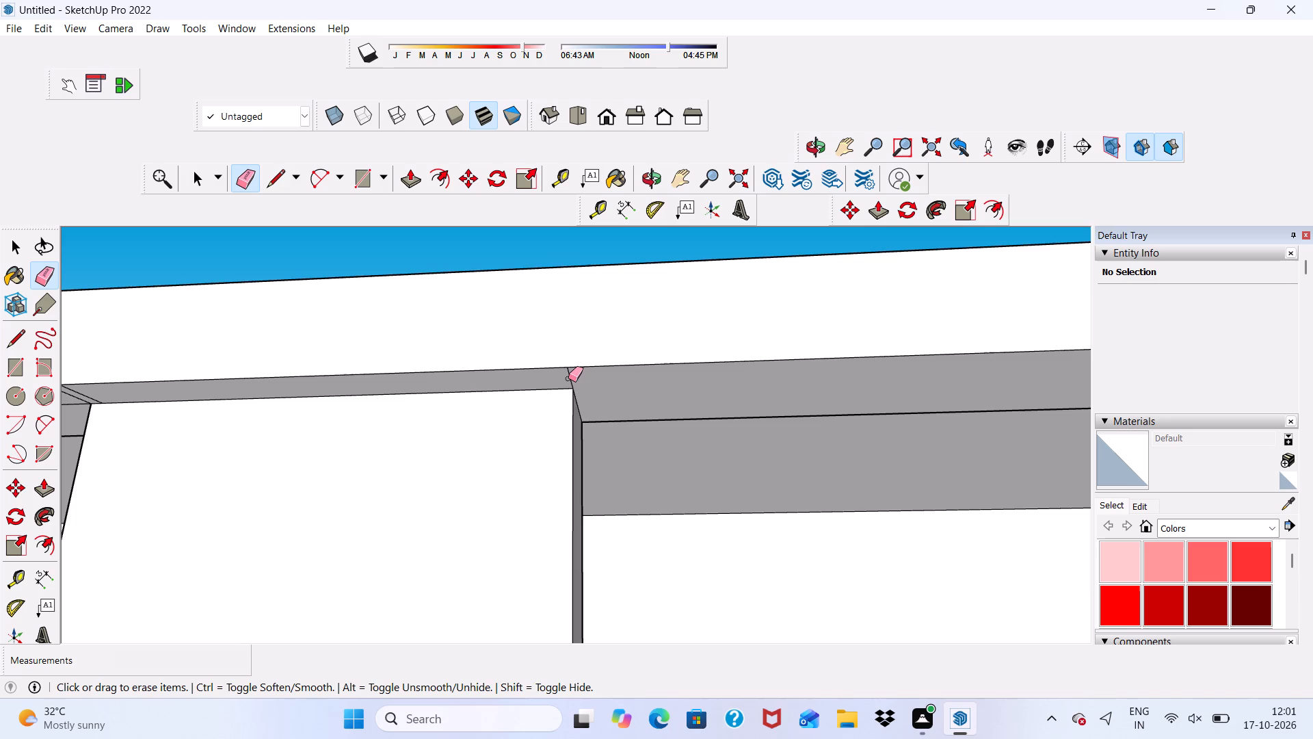
{"action": "left_click", "coordinate": [568, 378]}
{"action": "scroll", "coordinate": [319, 404], "scroll_direction": "up", "scroll_amount": 3}
{"action": "scroll", "coordinate": [79, 411], "scroll_direction": "down", "scroll_amount": 20}
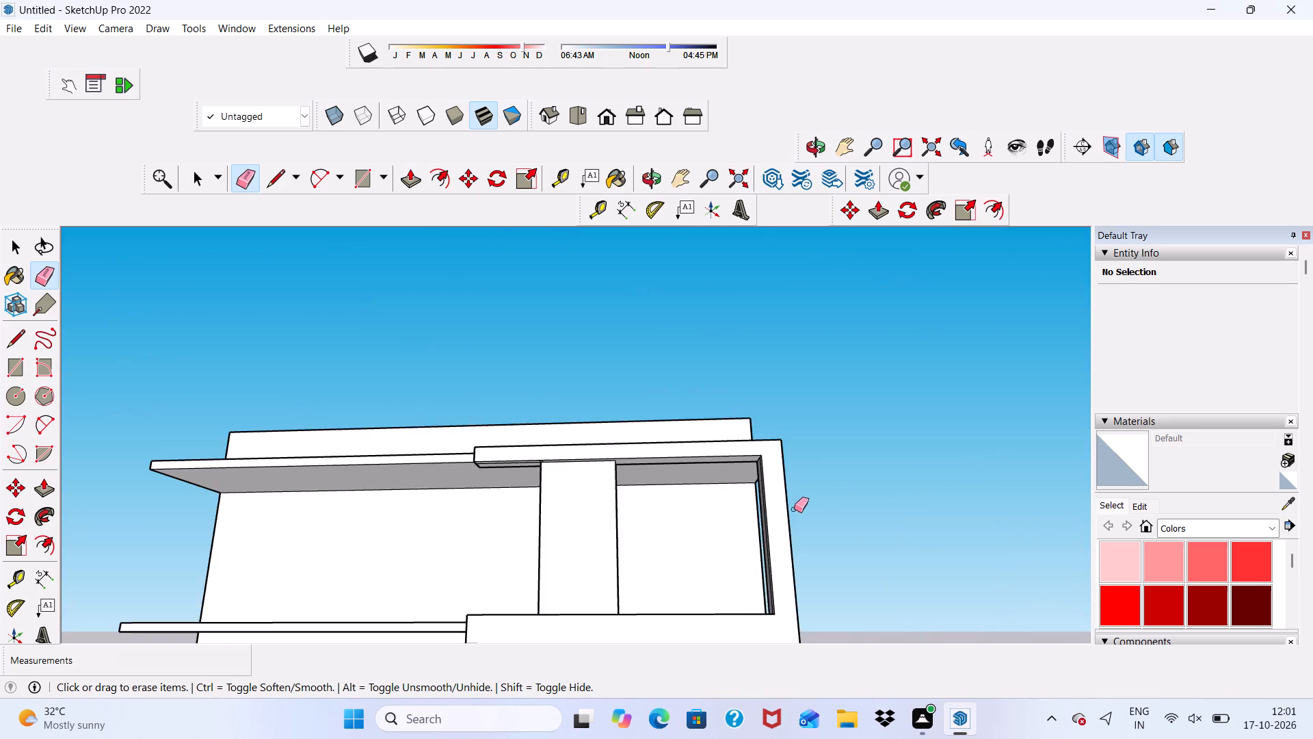
{"action": "scroll", "coordinate": [550, 513], "scroll_direction": "up", "scroll_amount": 6}
{"action": "scroll", "coordinate": [533, 422], "scroll_direction": "up", "scroll_amount": 11}
{"action": "left_click_drag", "start_coordinate": [637, 380], "coordinate": [659, 384]}
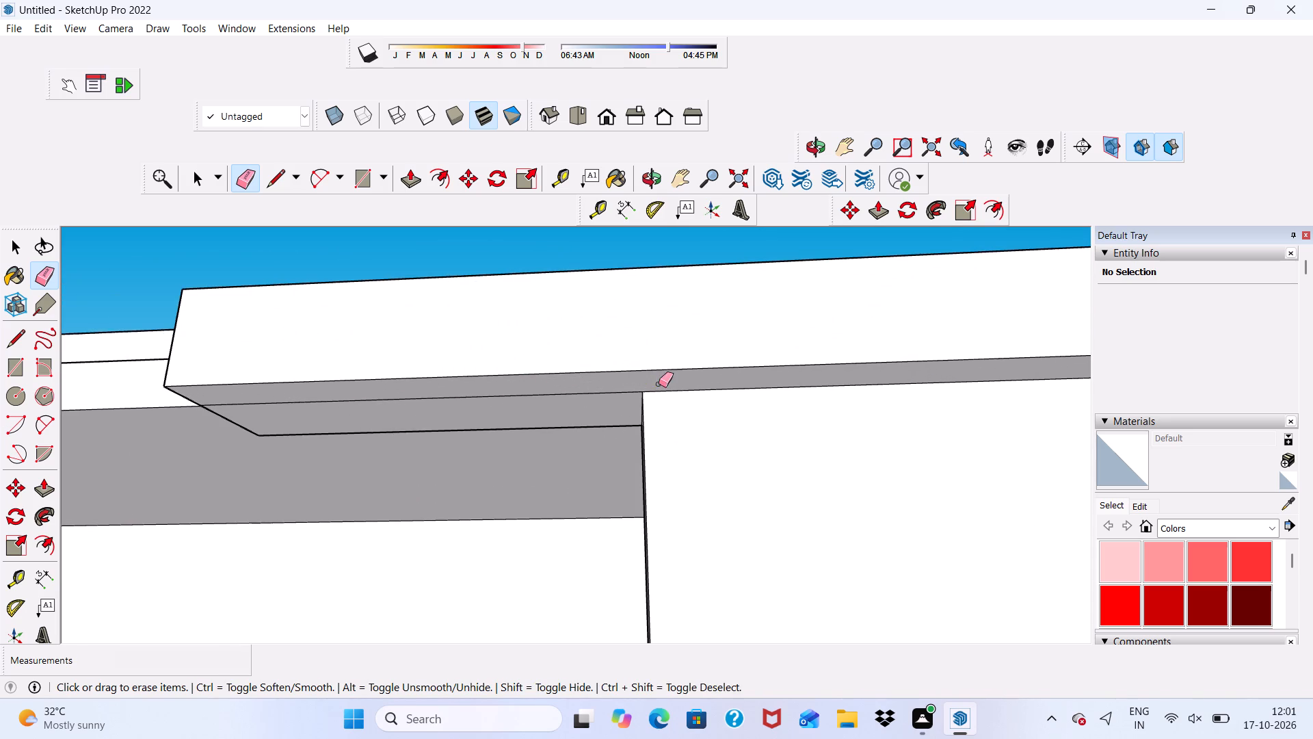
{"action": "left_click_drag", "start_coordinate": [628, 392], "coordinate": [613, 396]}
Erase the leftover lengthwise and cross seam edges on the middle bar's underside around the top of the lower panel.
{"action": "scroll", "coordinate": [356, 445], "scroll_direction": "down", "scroll_amount": 12}
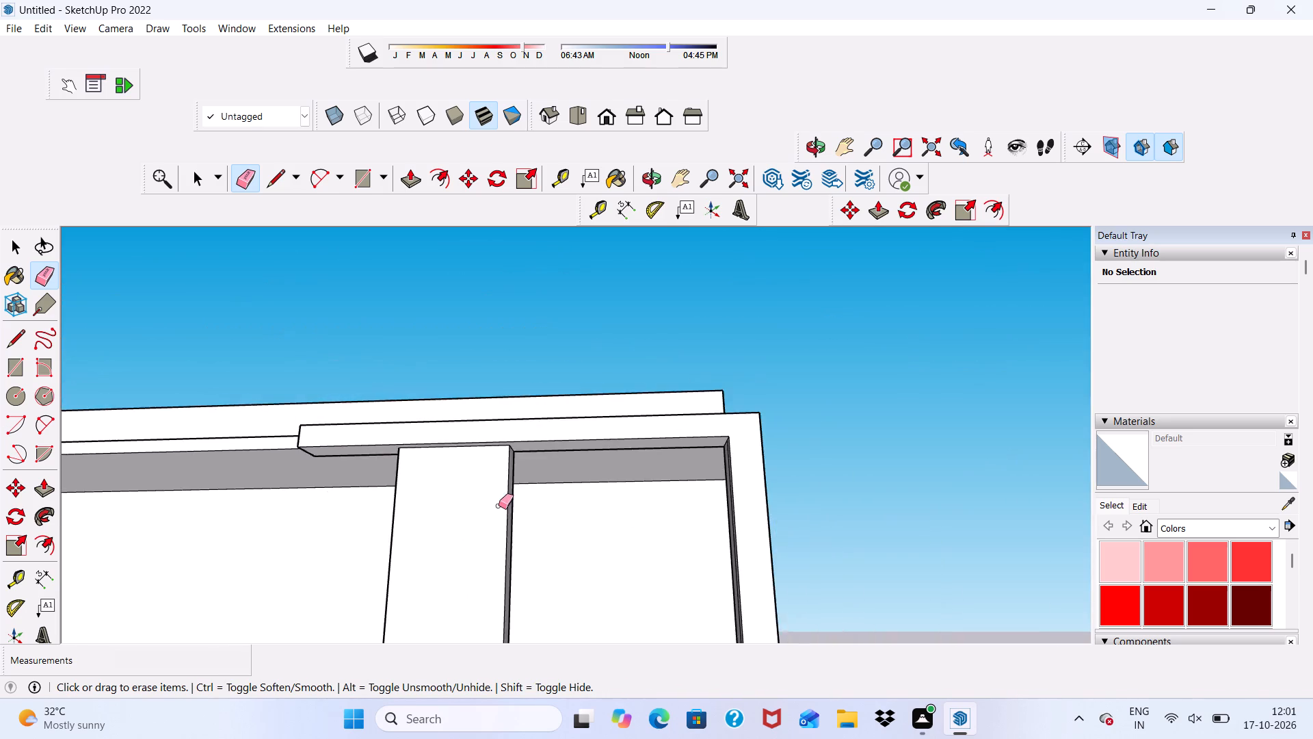
{"action": "scroll", "coordinate": [499, 506], "scroll_direction": "down", "scroll_amount": 5}
{"action": "middle_click_drag", "start_coordinate": [523, 550], "coordinate": [551, 410]}
{"action": "scroll", "coordinate": [505, 474], "scroll_direction": "down", "scroll_amount": 3}
{"action": "scroll", "coordinate": [517, 510], "scroll_direction": "up", "scroll_amount": 12}
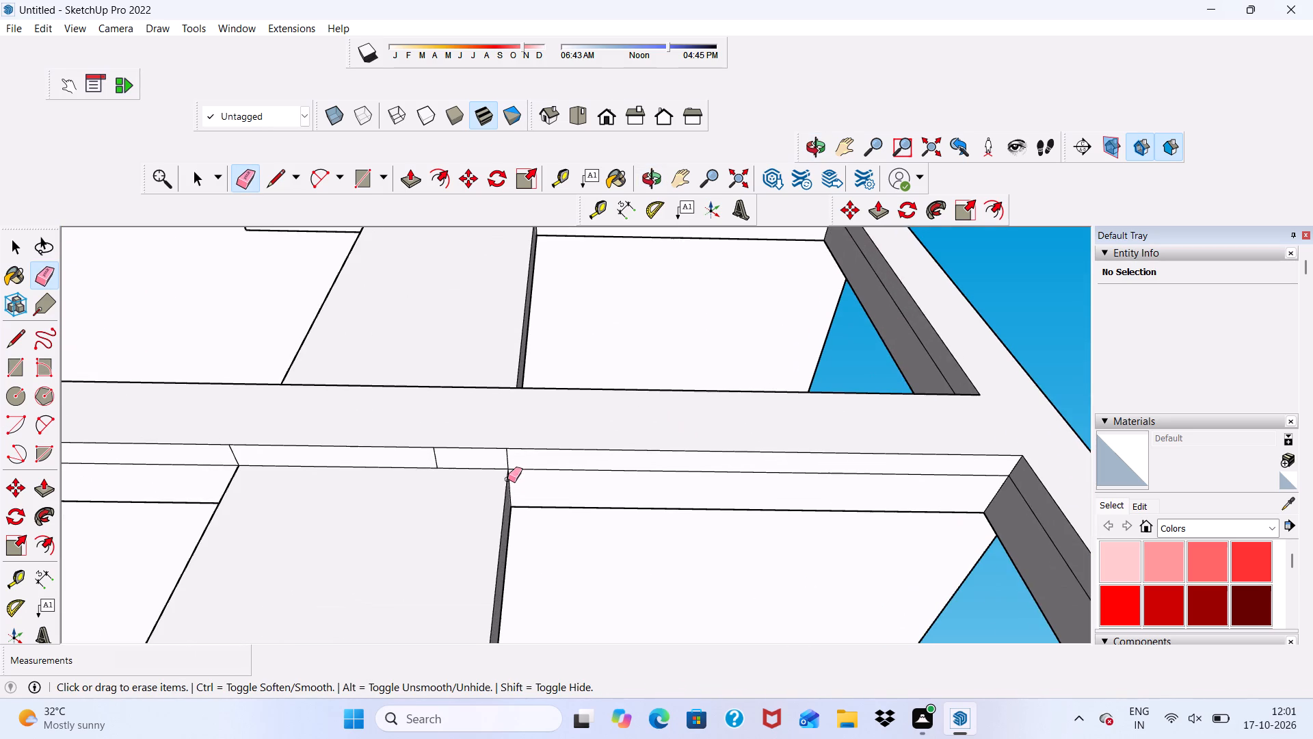
{"action": "left_click_drag", "start_coordinate": [505, 461], "coordinate": [514, 467]}
{"action": "left_click_drag", "start_coordinate": [527, 467], "coordinate": [533, 477]}
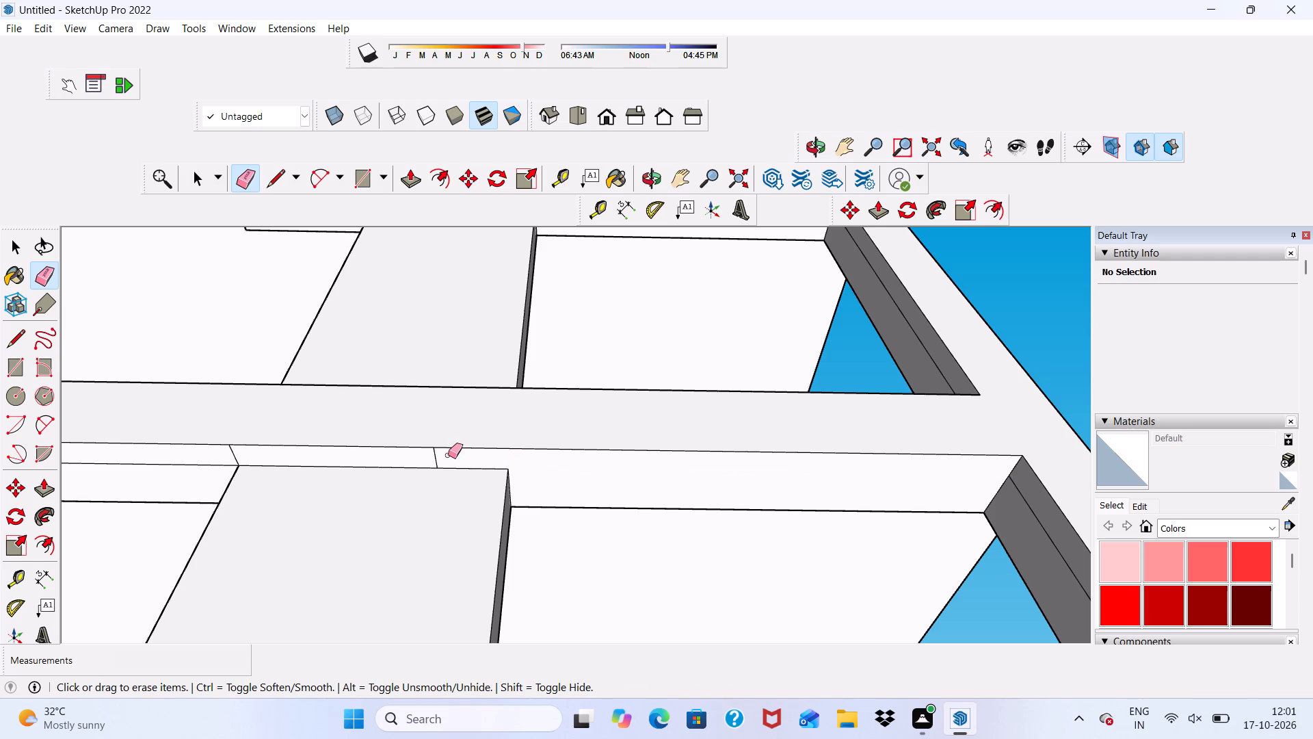
{"action": "left_click_drag", "start_coordinate": [444, 455], "coordinate": [429, 458]}
{"action": "left_click_drag", "start_coordinate": [174, 456], "coordinate": [172, 464]}
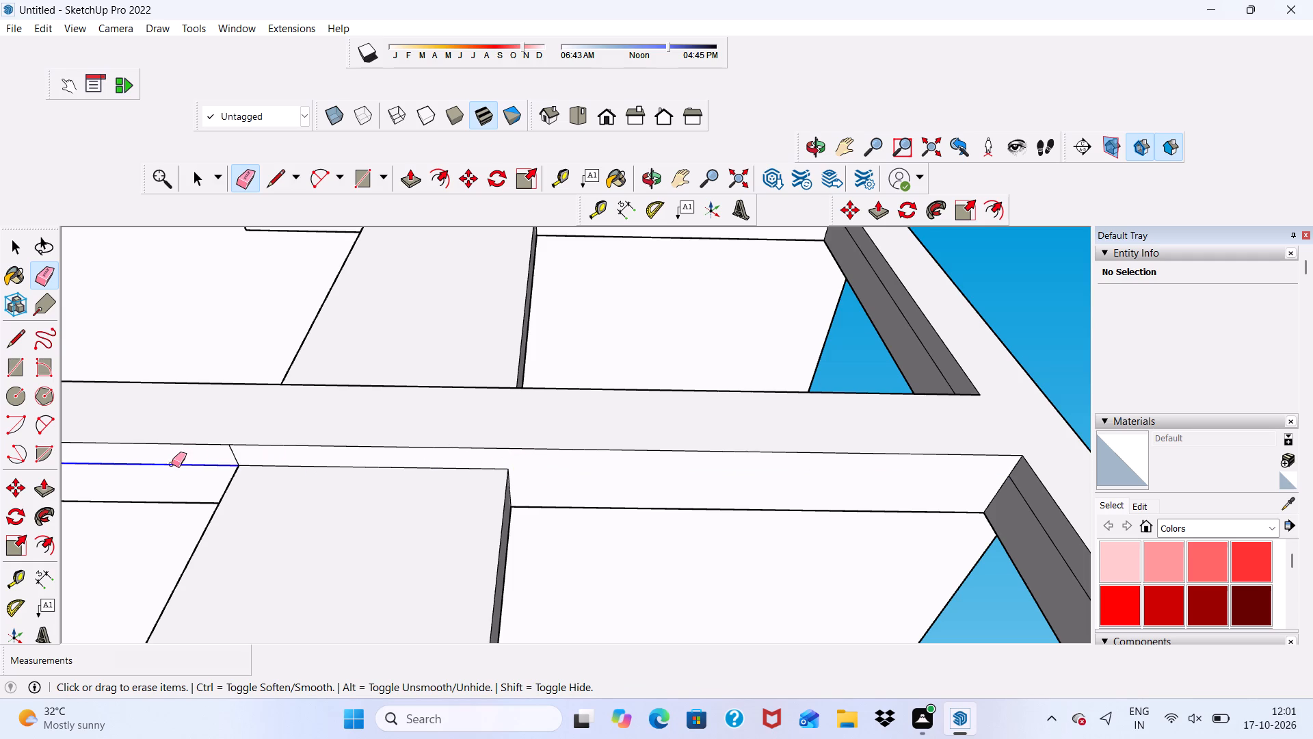
{"action": "left_click_drag", "start_coordinate": [172, 464], "coordinate": [171, 465]}
{"action": "left_click_drag", "start_coordinate": [238, 456], "coordinate": [230, 456]}
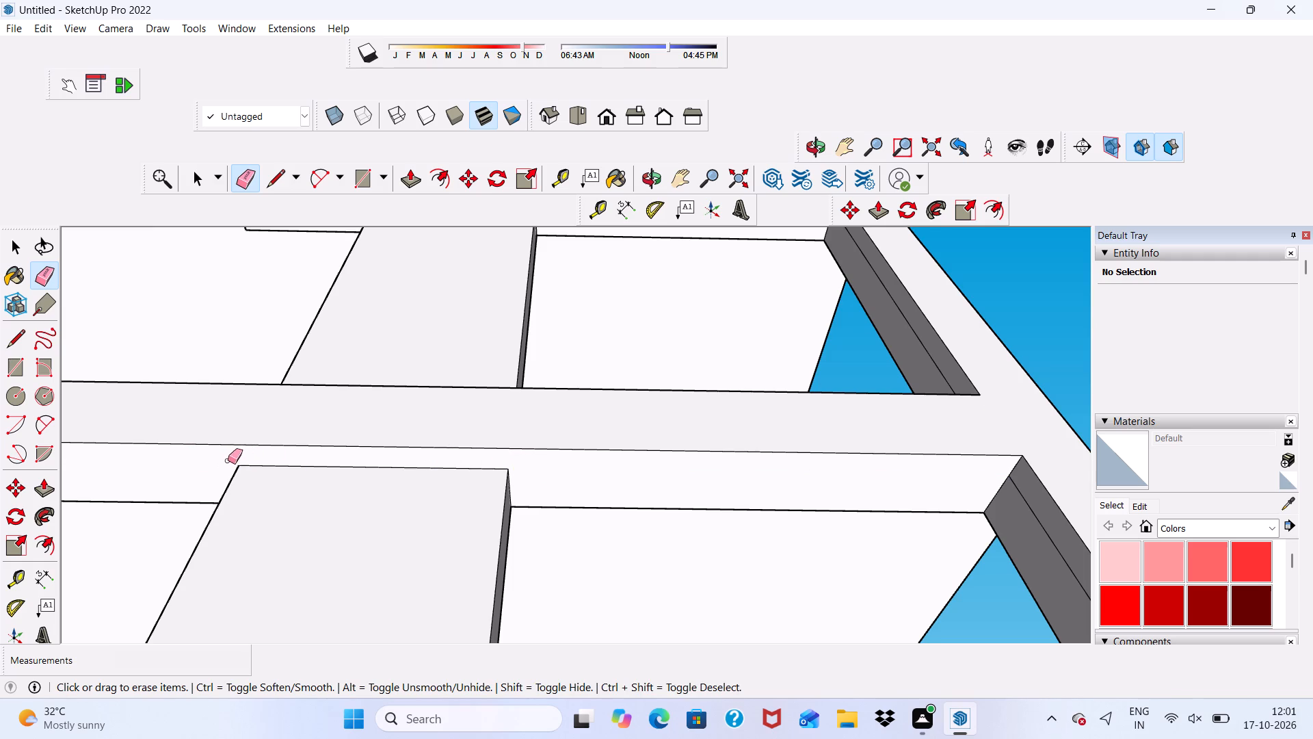
Examine the undersides of the E-shaped frame's bars and the two panels for remaining seam edges.
{"action": "scroll", "coordinate": [235, 473], "scroll_direction": "down", "scroll_amount": 4}
{"action": "scroll", "coordinate": [397, 494], "scroll_direction": "down", "scroll_amount": 9}
{"action": "middle_click_drag", "start_coordinate": [460, 459], "coordinate": [401, 597]}
{"action": "key", "text": "space"}
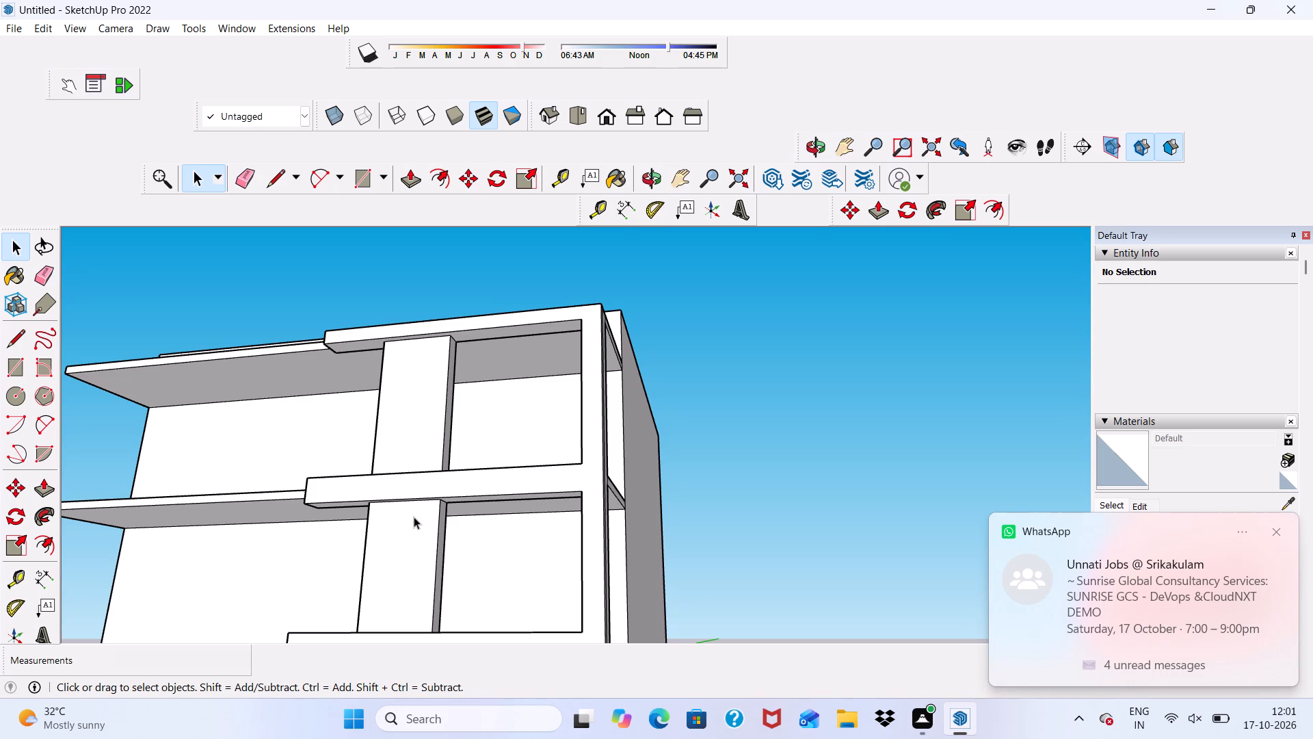
{"action": "scroll", "coordinate": [414, 517], "scroll_direction": "up", "scroll_amount": 3}
{"action": "scroll", "coordinate": [414, 517], "scroll_direction": "down", "scroll_amount": 5}
{"action": "scroll", "coordinate": [490, 478], "scroll_direction": "up", "scroll_amount": 4}
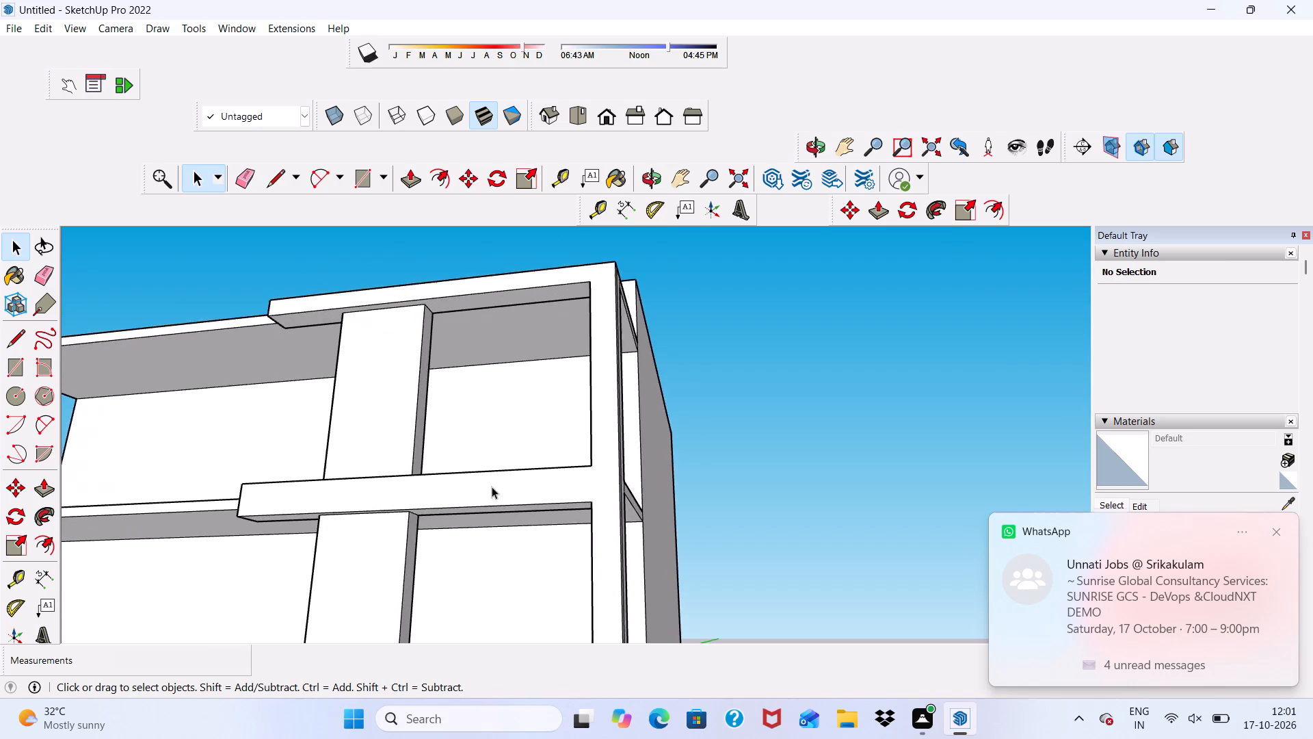
{"action": "scroll", "coordinate": [465, 487], "scroll_direction": "down", "scroll_amount": 6}
{"action": "scroll", "coordinate": [438, 463], "scroll_direction": "up", "scroll_amount": 5}
{"action": "scroll", "coordinate": [392, 415], "scroll_direction": "down", "scroll_amount": 5}
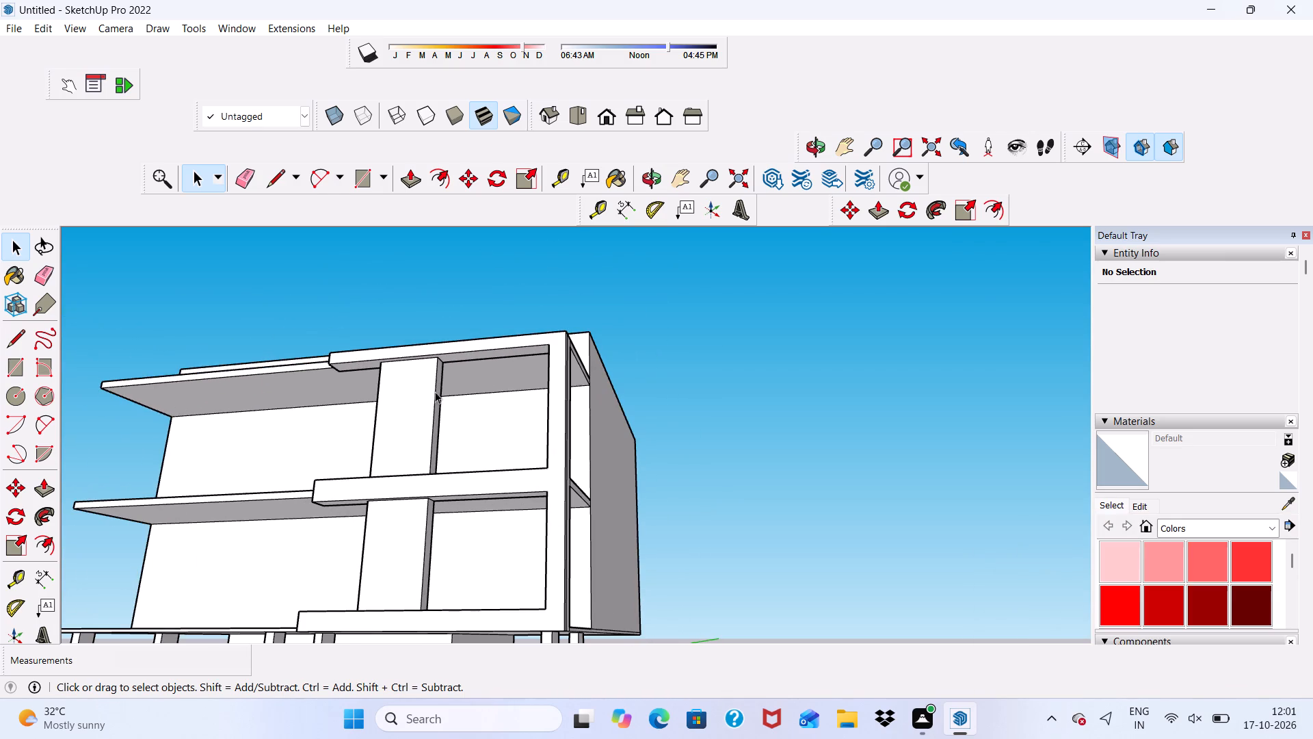
{"action": "scroll", "coordinate": [420, 381], "scroll_direction": "up", "scroll_amount": 5}
{"action": "scroll", "coordinate": [393, 379], "scroll_direction": "down", "scroll_amount": 4}
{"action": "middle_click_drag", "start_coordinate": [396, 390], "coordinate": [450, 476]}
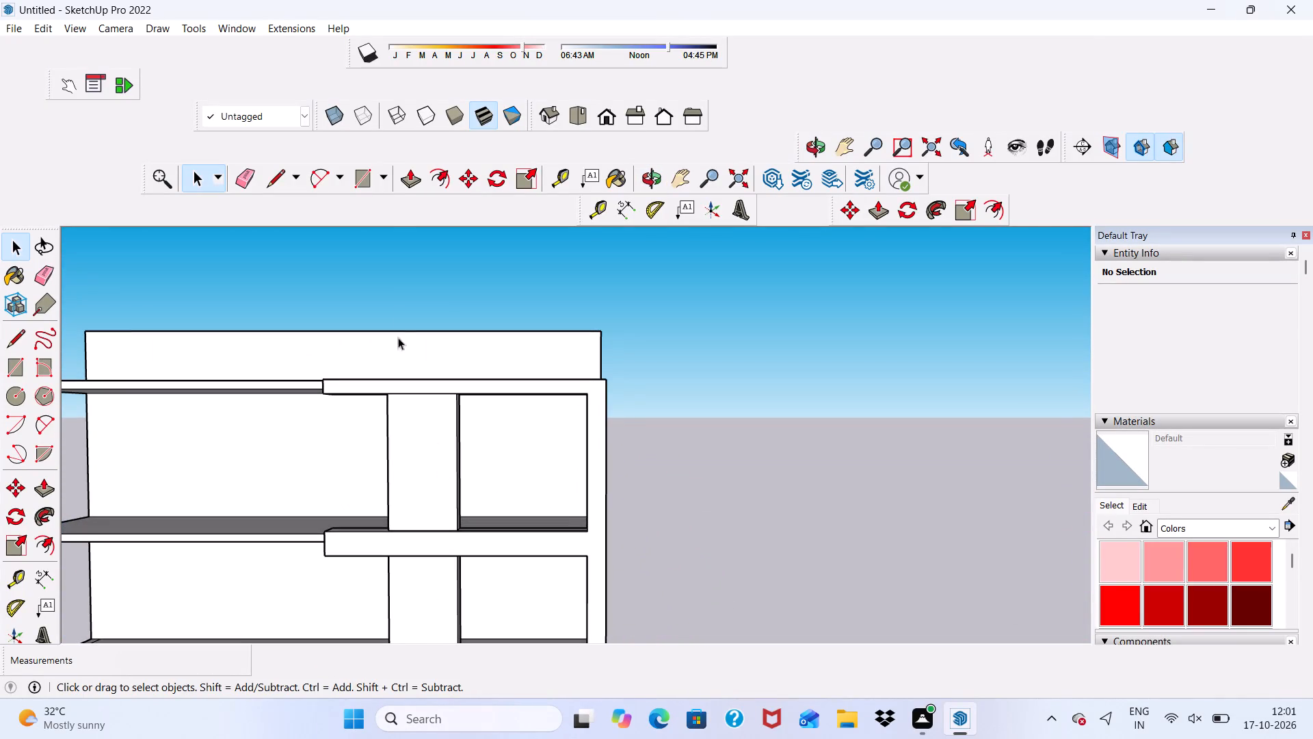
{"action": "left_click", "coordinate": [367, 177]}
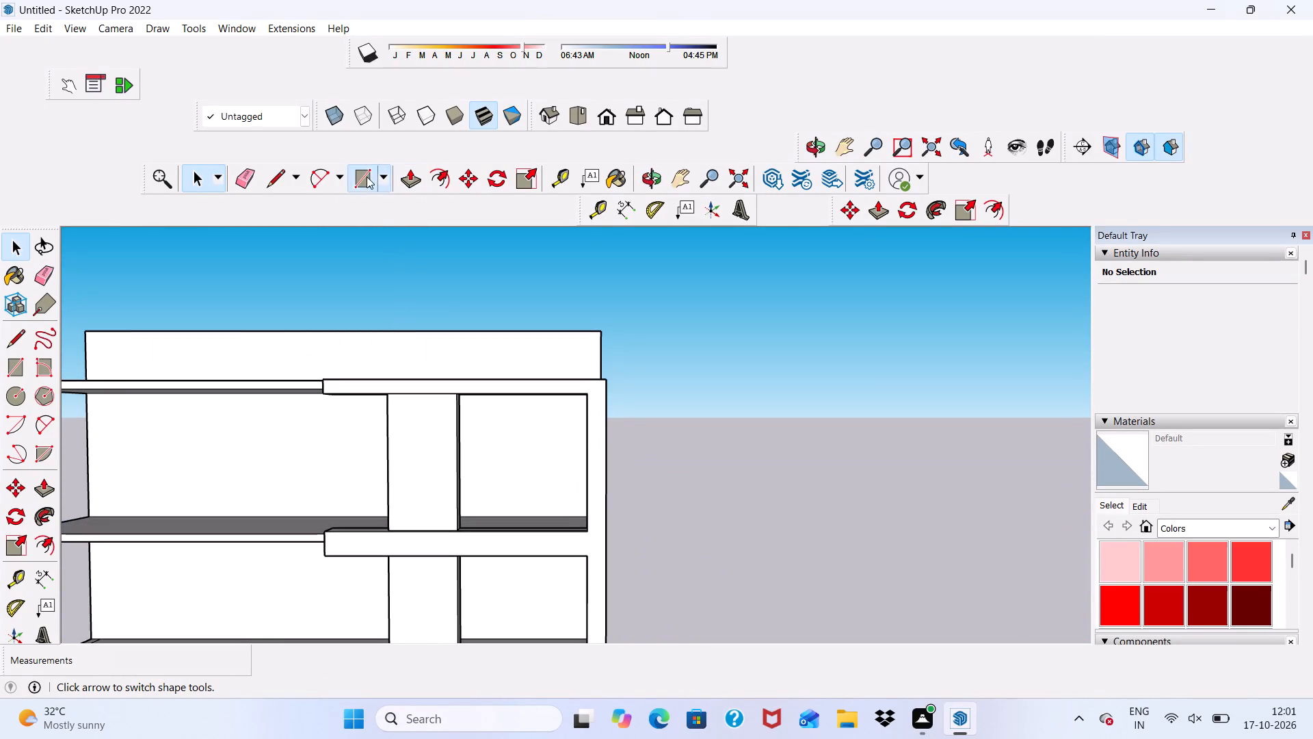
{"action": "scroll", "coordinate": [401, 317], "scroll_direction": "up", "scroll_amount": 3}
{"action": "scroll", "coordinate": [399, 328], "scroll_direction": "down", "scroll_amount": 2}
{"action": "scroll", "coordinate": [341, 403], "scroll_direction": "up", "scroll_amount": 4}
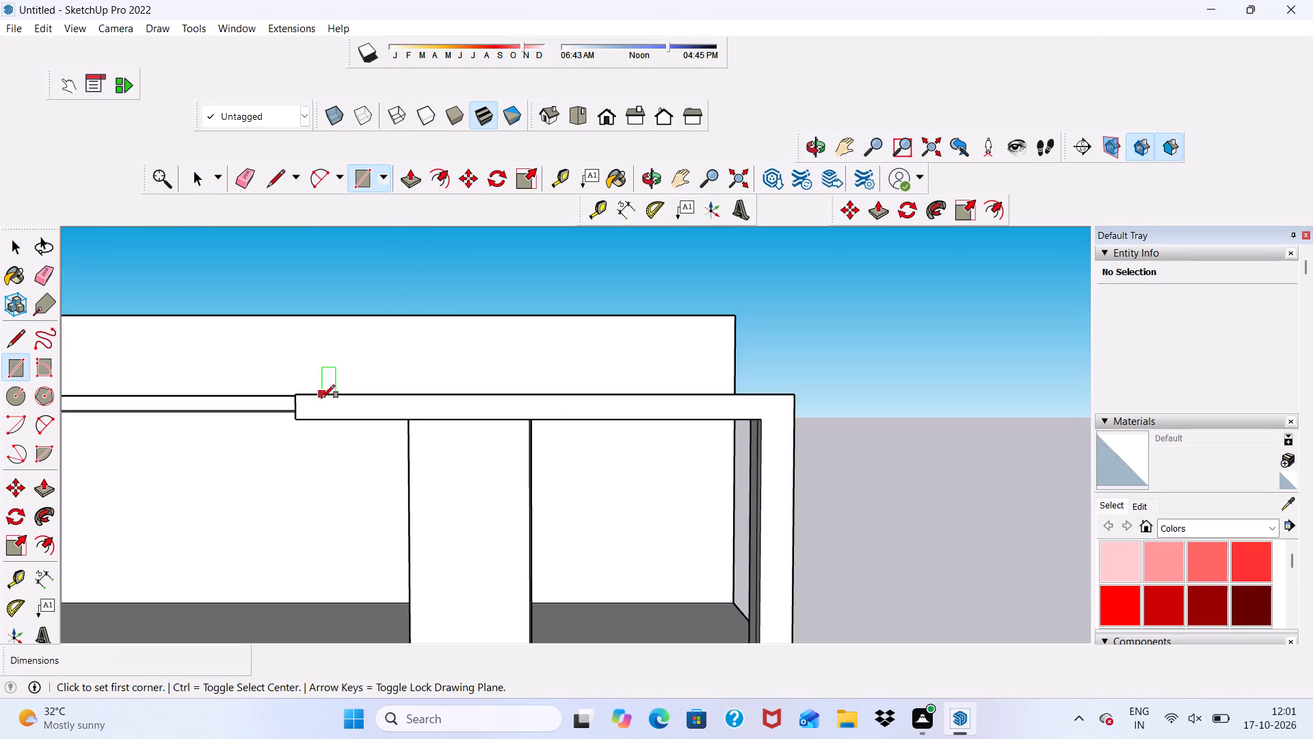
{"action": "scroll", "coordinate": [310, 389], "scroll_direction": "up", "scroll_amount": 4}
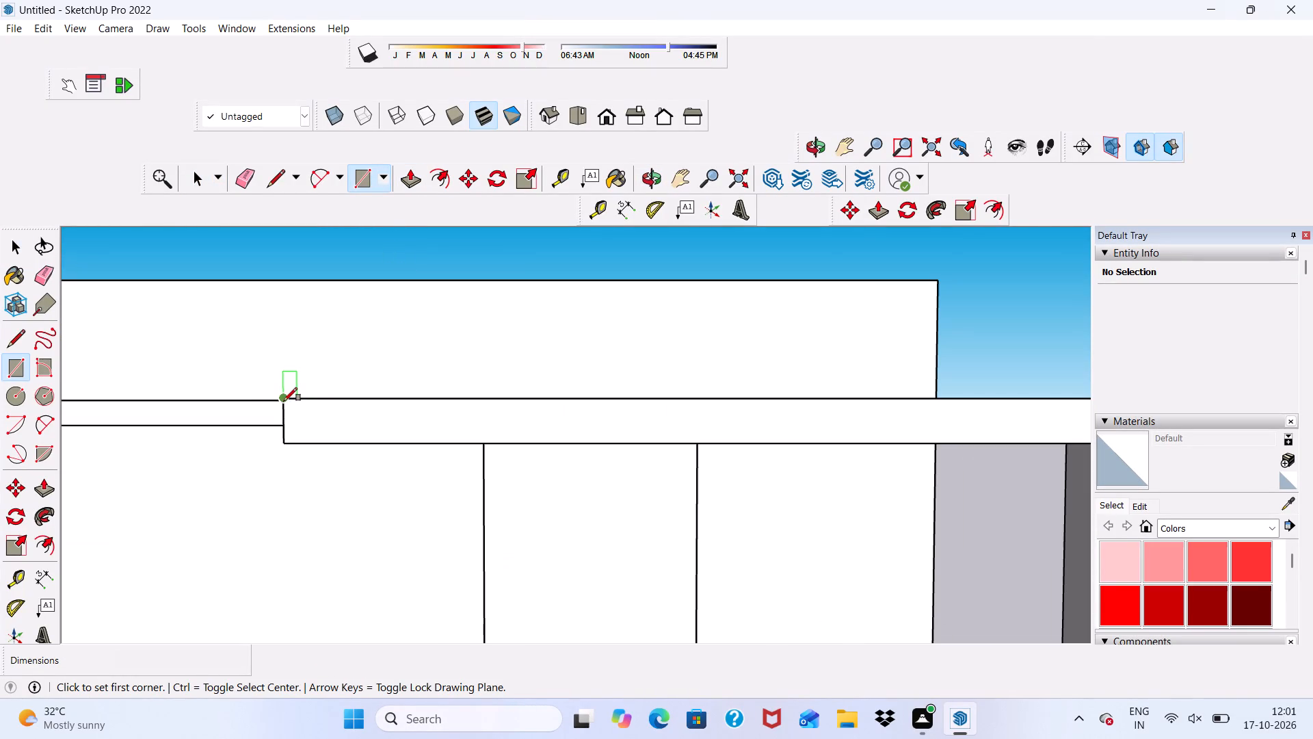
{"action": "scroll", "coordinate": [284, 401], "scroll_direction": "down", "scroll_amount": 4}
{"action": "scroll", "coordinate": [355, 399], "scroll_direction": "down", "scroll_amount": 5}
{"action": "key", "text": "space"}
Push/Pull the top face of the E-shaped frame's top bar upward about 1'.
{"action": "scroll", "coordinate": [453, 367], "scroll_direction": "up", "scroll_amount": 1}
{"action": "middle_click_drag", "start_coordinate": [457, 372], "coordinate": [467, 390]}
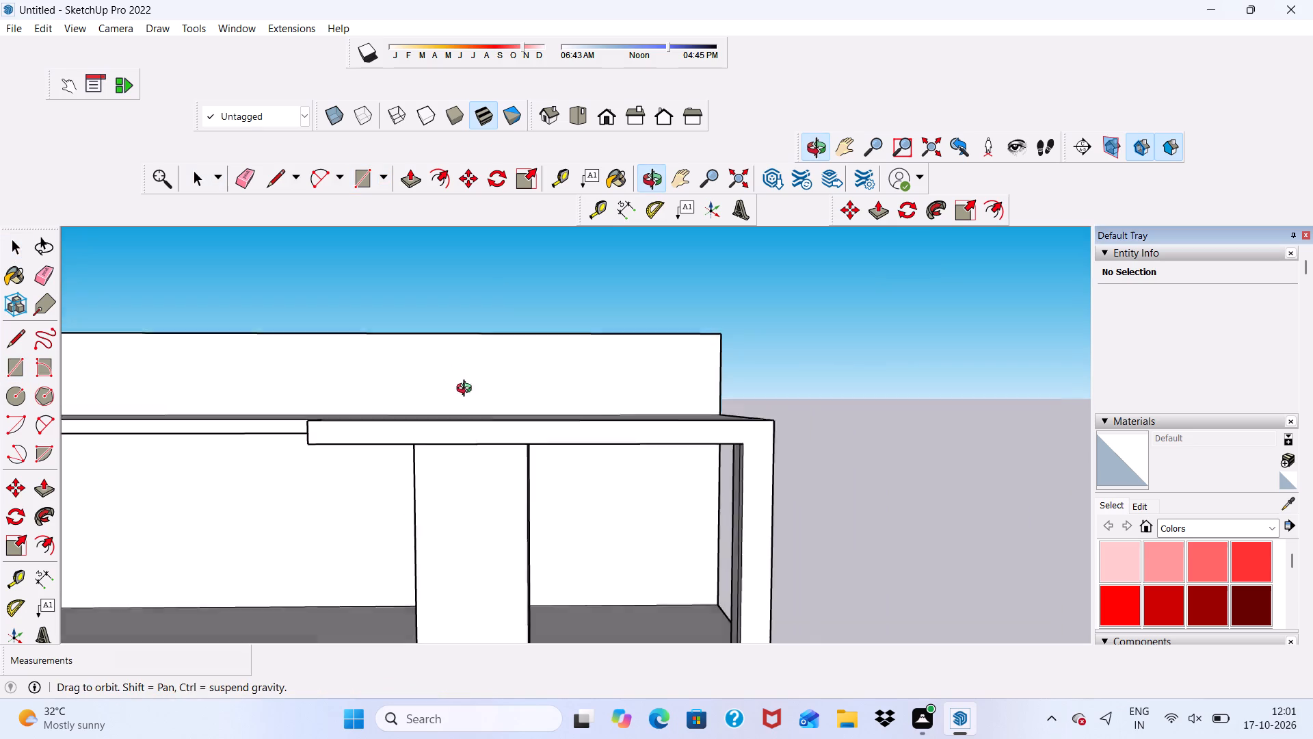
{"action": "middle_click_drag", "start_coordinate": [467, 390], "coordinate": [438, 489]}
{"action": "left_click", "coordinate": [373, 595]}
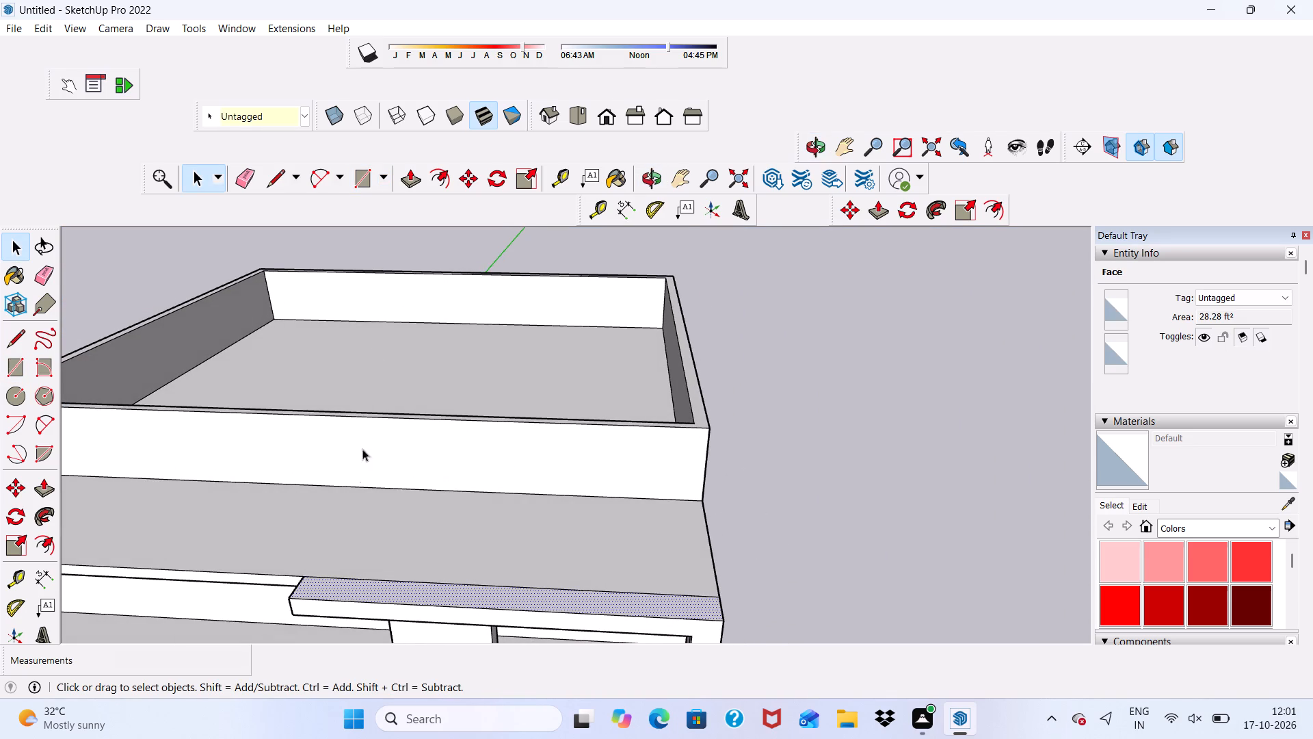
{"action": "left_click", "coordinate": [411, 170]}
{"action": "scroll", "coordinate": [390, 567], "scroll_direction": "up", "scroll_amount": 1}
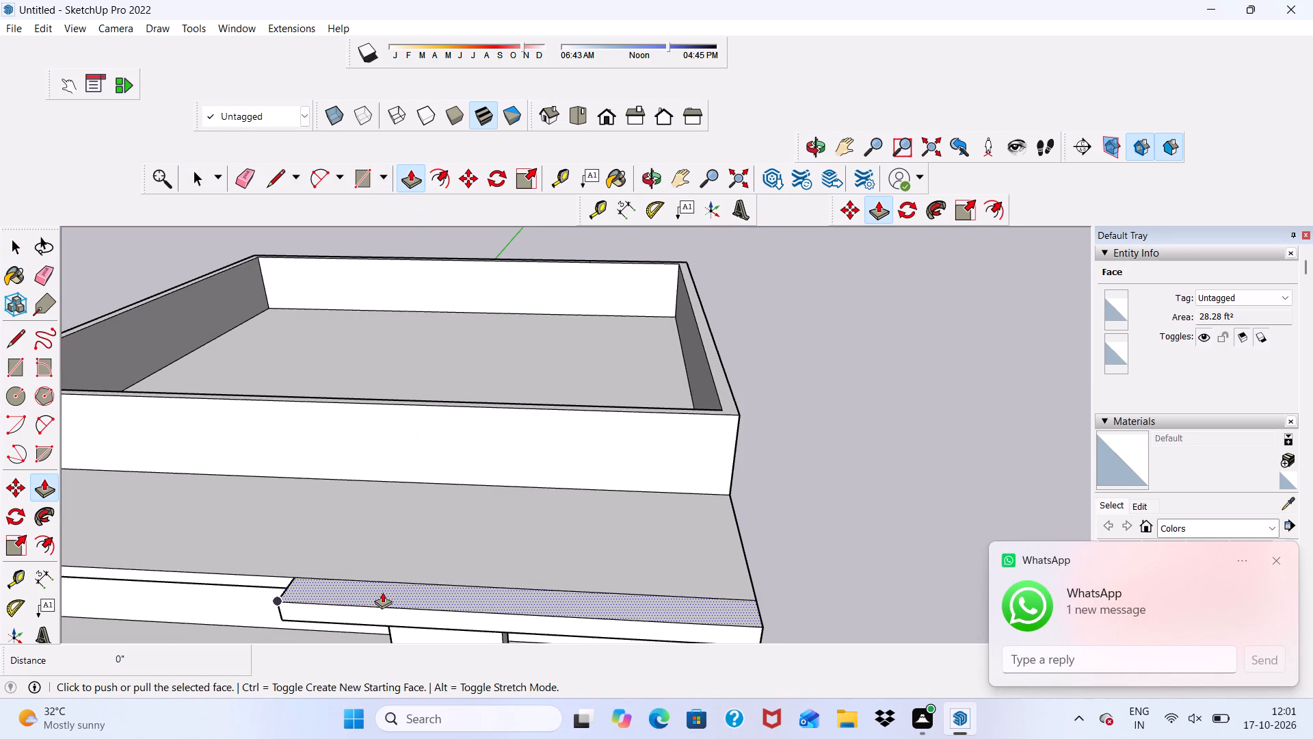
{"action": "left_click", "coordinate": [383, 591]}
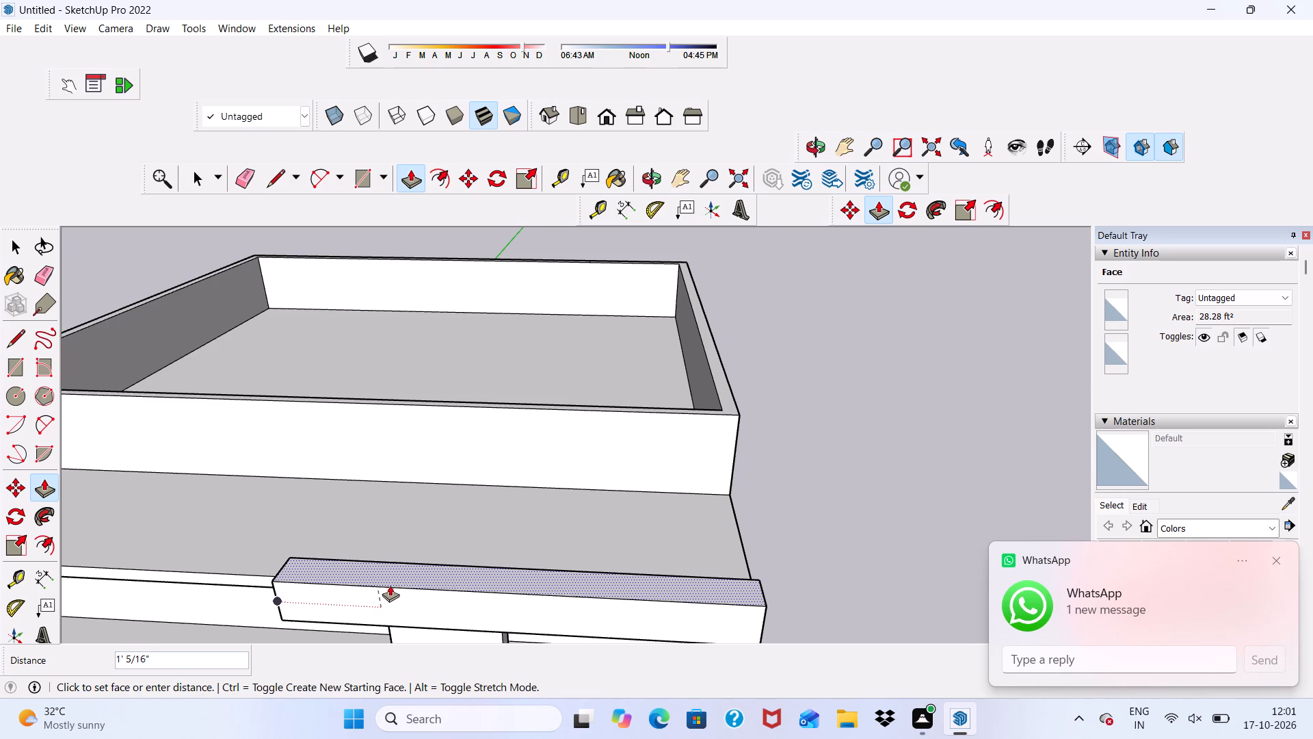
{"action": "left_click", "coordinate": [389, 584]}
Examine the raised top bar against the parapet and roof slab from the front and the corner.
{"action": "scroll", "coordinate": [360, 478], "scroll_direction": "down", "scroll_amount": 6}
{"action": "middle_click_drag", "start_coordinate": [390, 461], "coordinate": [403, 363]}
{"action": "scroll", "coordinate": [416, 354], "scroll_direction": "down", "scroll_amount": 3}
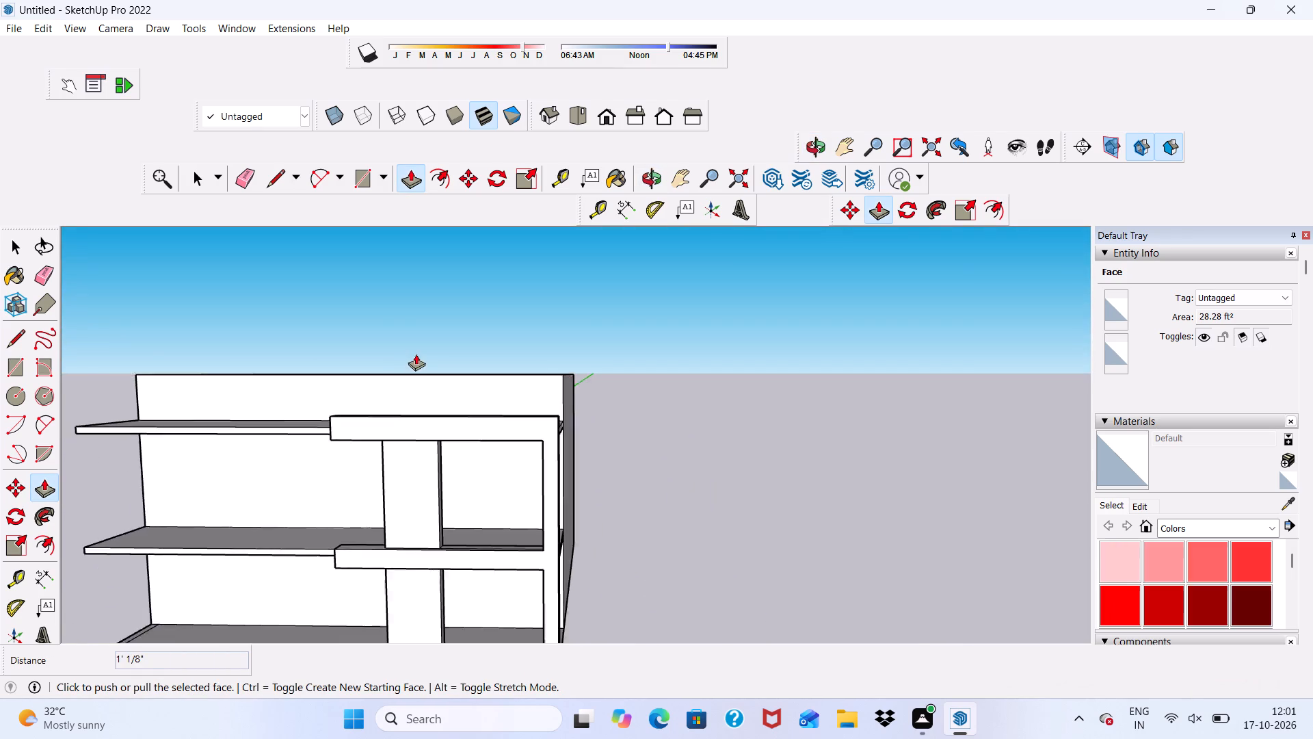
{"action": "scroll", "coordinate": [416, 354], "scroll_direction": "down", "scroll_amount": 3}
{"action": "middle_click_drag", "start_coordinate": [430, 383], "coordinate": [309, 504]}
{"action": "key", "text": "space"}
{"action": "scroll", "coordinate": [444, 368], "scroll_direction": "up", "scroll_amount": 5}
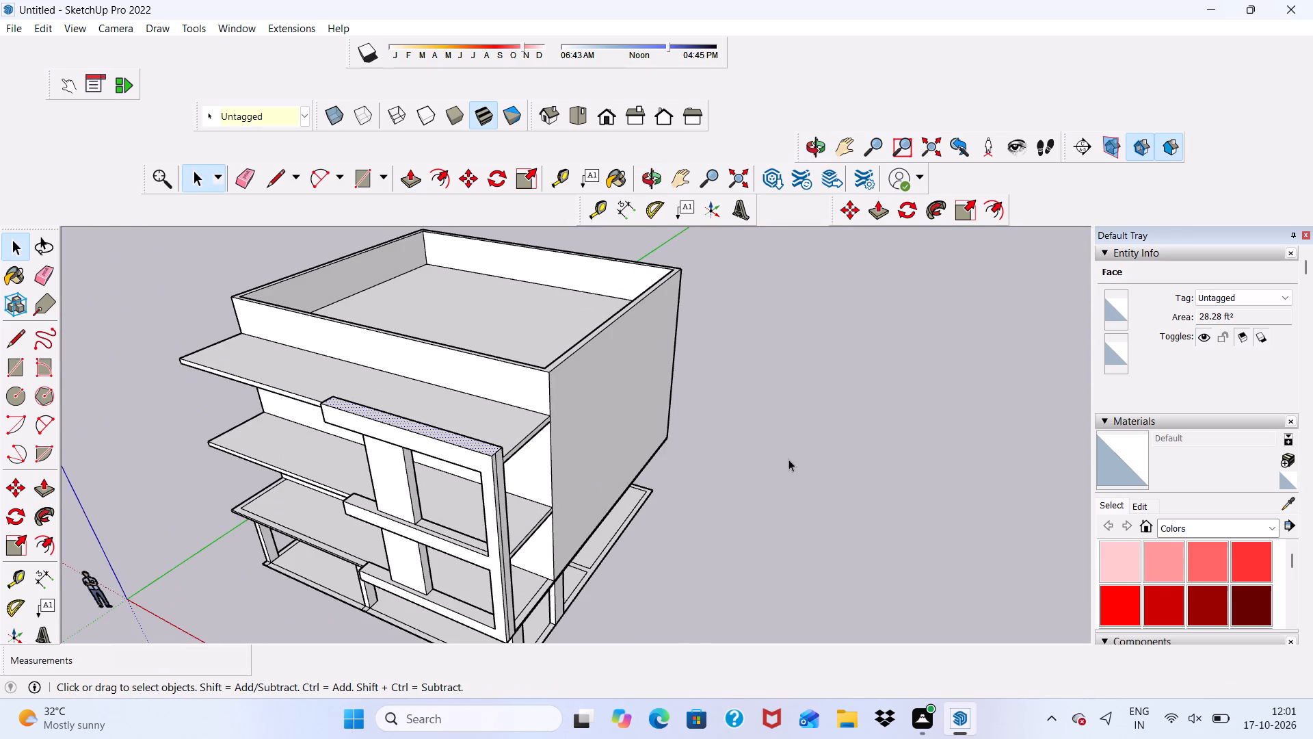
{"action": "left_click", "coordinate": [788, 459]}
{"action": "scroll", "coordinate": [425, 461], "scroll_direction": "up", "scroll_amount": 4}
{"action": "scroll", "coordinate": [416, 448], "scroll_direction": "down", "scroll_amount": 4}
{"action": "middle_click_drag", "start_coordinate": [415, 447], "coordinate": [528, 369]}
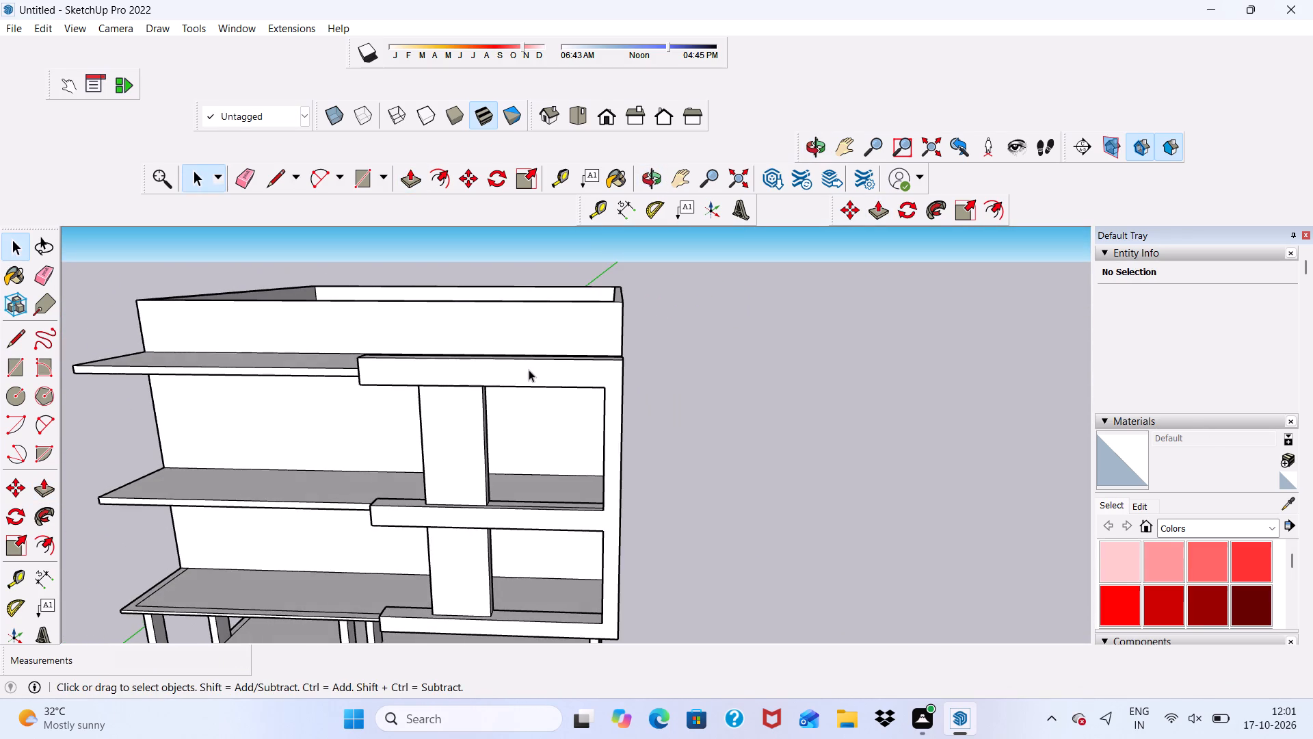
{"action": "scroll", "coordinate": [516, 358], "scroll_direction": "down", "scroll_amount": 4}
{"action": "middle_click_drag", "start_coordinate": [516, 357], "coordinate": [521, 326]}
{"action": "scroll", "coordinate": [521, 326], "scroll_direction": "up", "scroll_amount": 6}
{"action": "scroll", "coordinate": [521, 326], "scroll_direction": "down", "scroll_amount": 1}
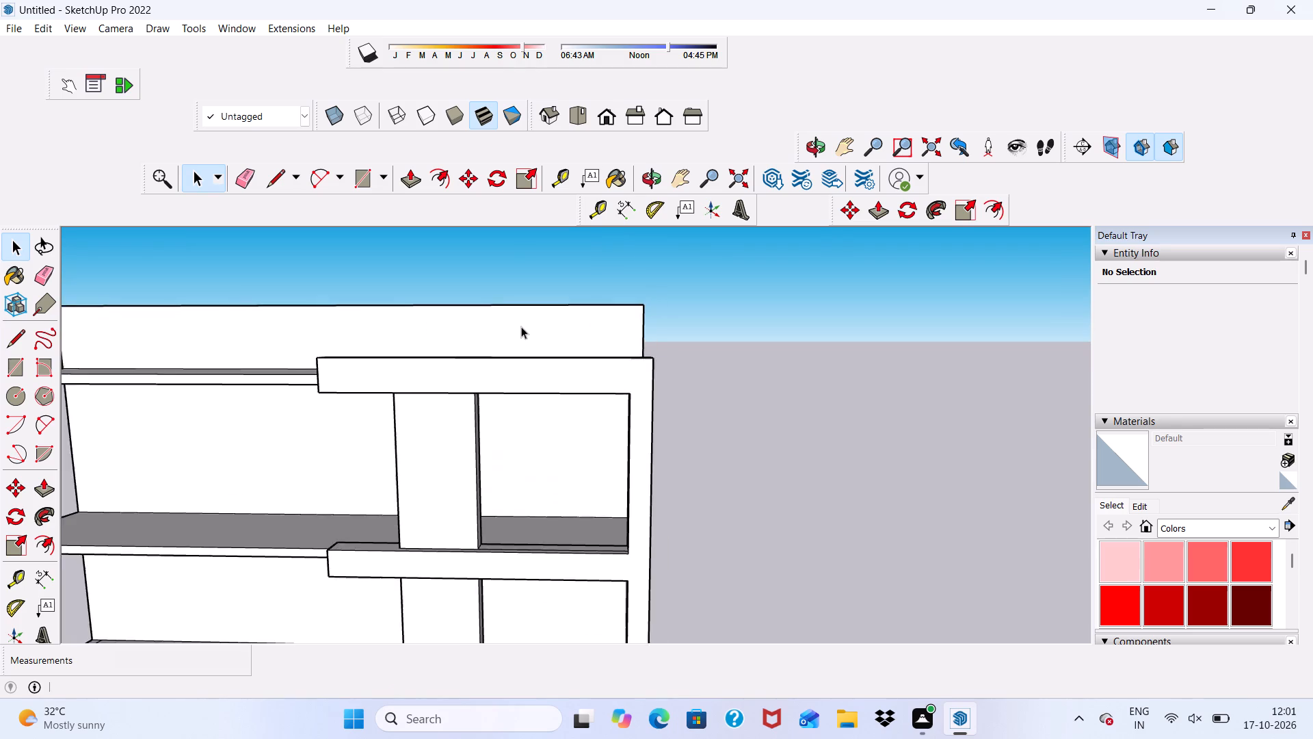
{"action": "scroll", "coordinate": [521, 326], "scroll_direction": "up", "scroll_amount": 5}
{"action": "scroll", "coordinate": [521, 326], "scroll_direction": "down", "scroll_amount": 5}
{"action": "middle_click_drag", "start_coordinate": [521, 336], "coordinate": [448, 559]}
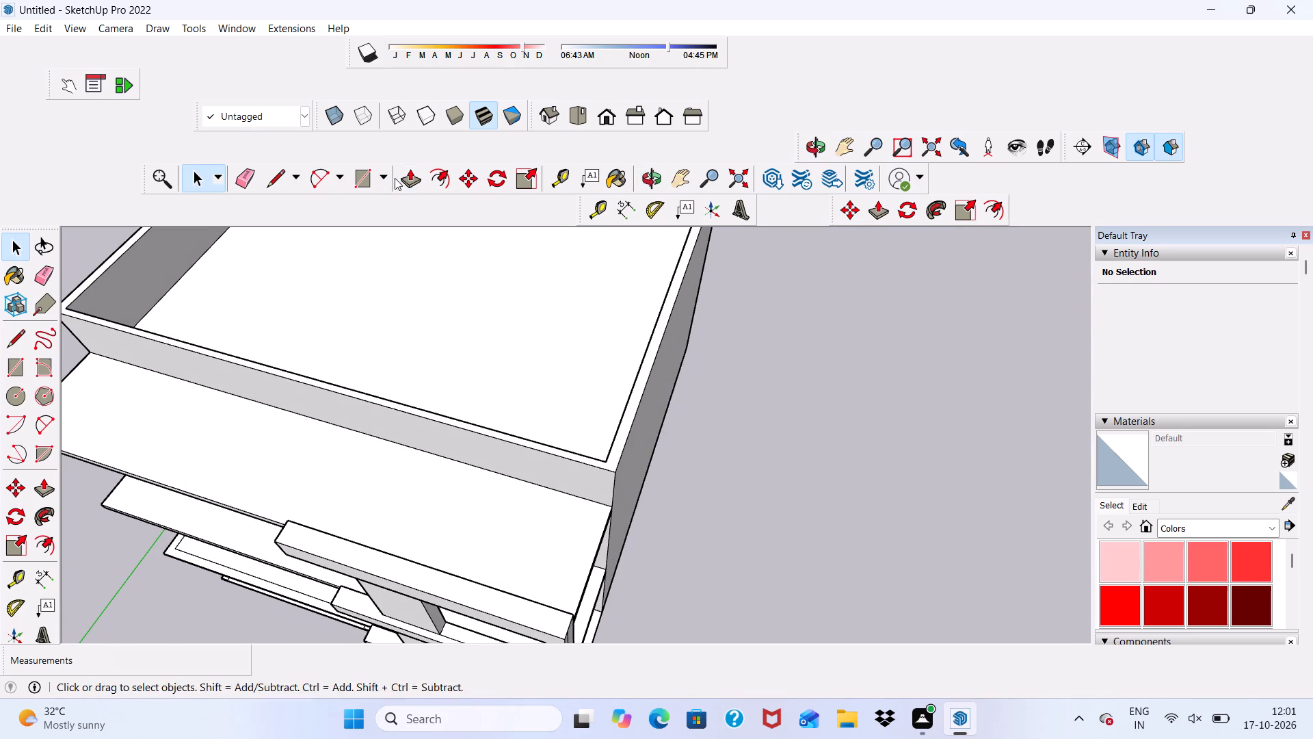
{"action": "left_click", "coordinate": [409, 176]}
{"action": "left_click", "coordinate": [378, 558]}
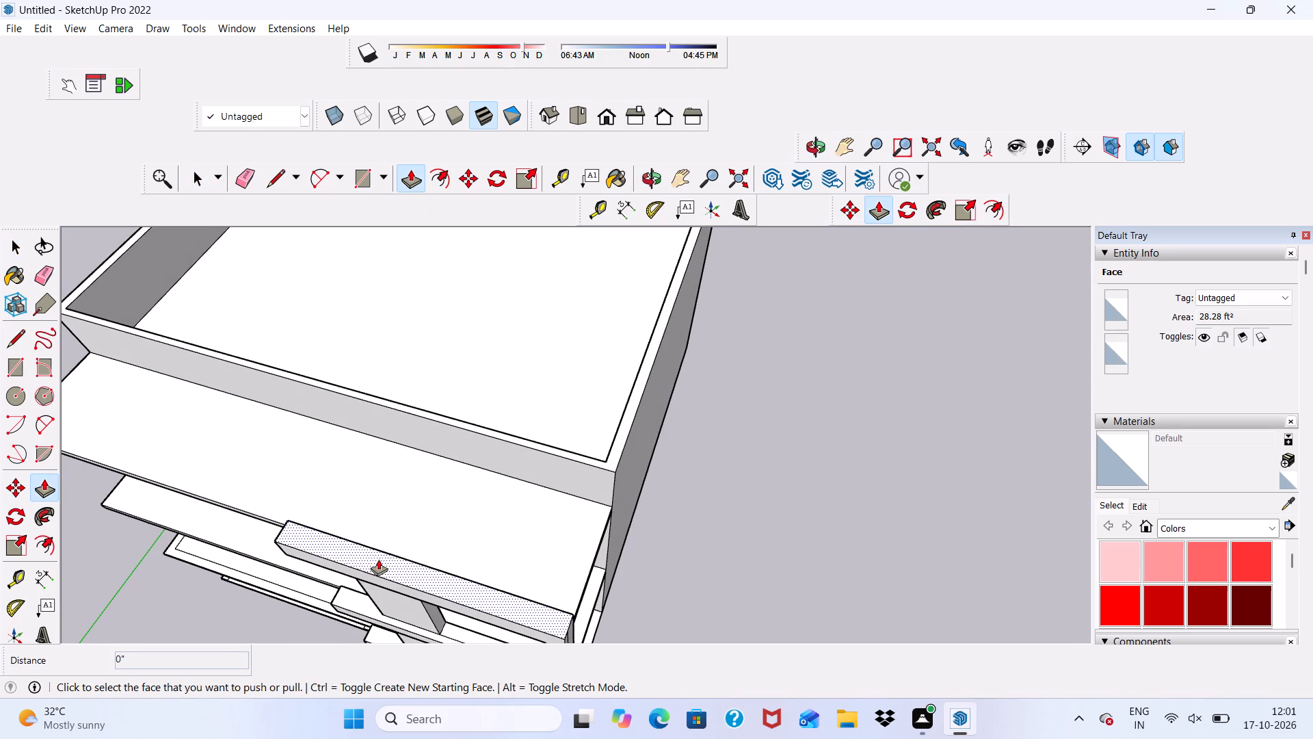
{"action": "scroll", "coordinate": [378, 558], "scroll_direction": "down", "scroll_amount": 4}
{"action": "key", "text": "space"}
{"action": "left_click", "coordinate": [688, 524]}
Draw a rectangular strip about 18' 10 1/4" by 3" along the upper front edge of the E-shaped frame's top bar.
{"action": "scroll", "coordinate": [608, 536], "scroll_direction": "down", "scroll_amount": 1}
{"action": "middle_click_drag", "start_coordinate": [607, 541], "coordinate": [648, 429]}
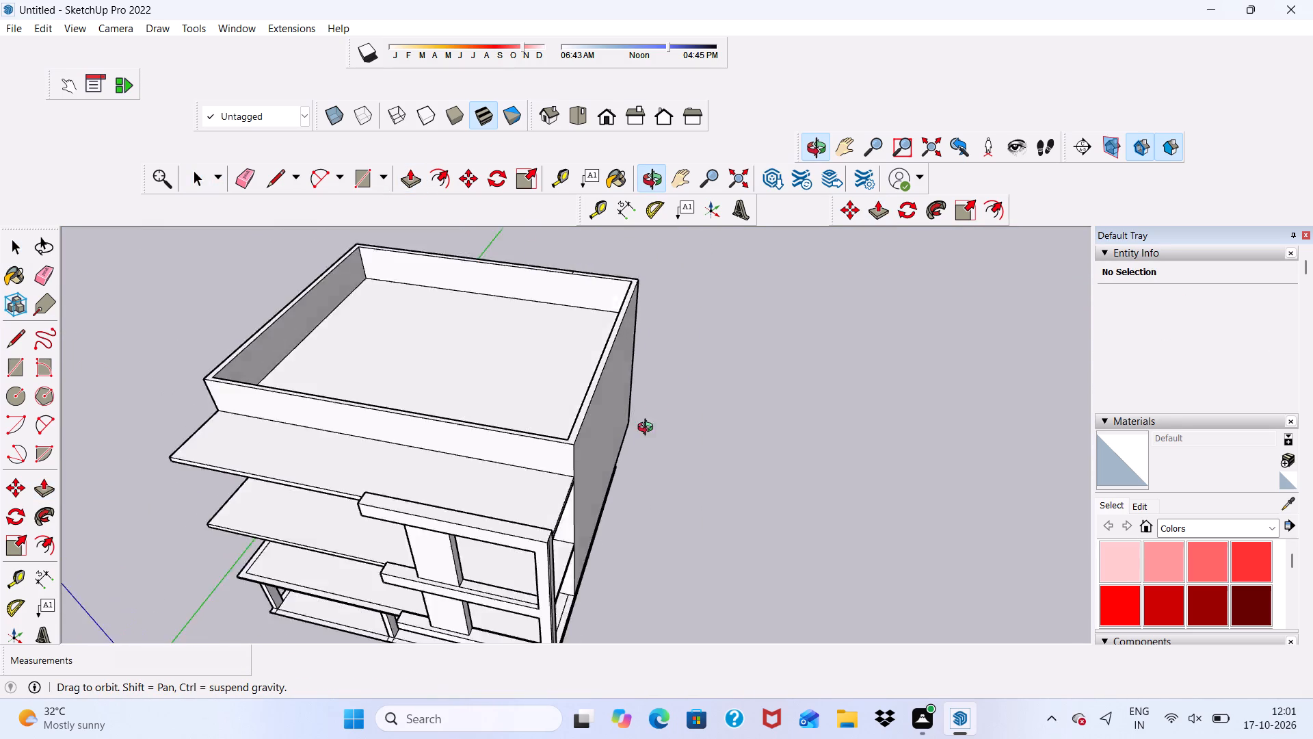
{"action": "middle_click_drag", "start_coordinate": [648, 429], "coordinate": [743, 335]}
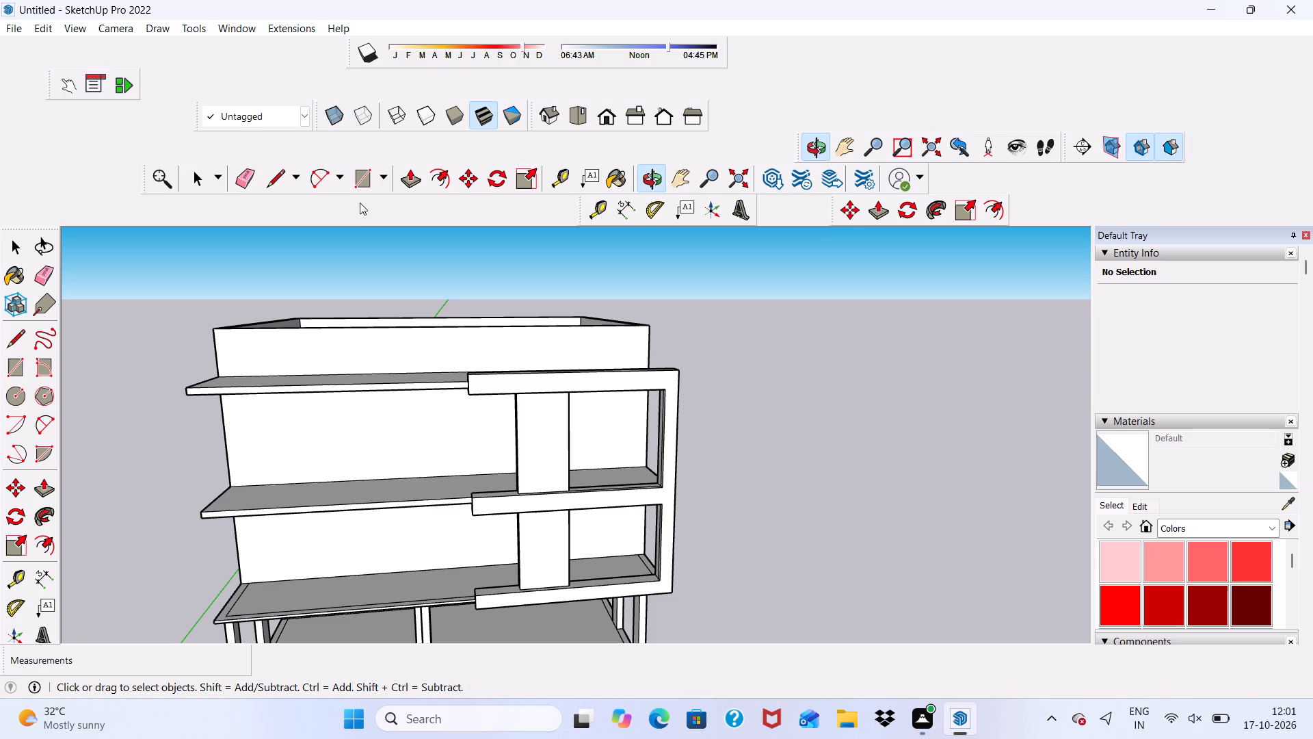
{"action": "left_click", "coordinate": [360, 174]}
{"action": "scroll", "coordinate": [448, 309], "scroll_direction": "down", "scroll_amount": 1}
{"action": "scroll", "coordinate": [469, 352], "scroll_direction": "up", "scroll_amount": 6}
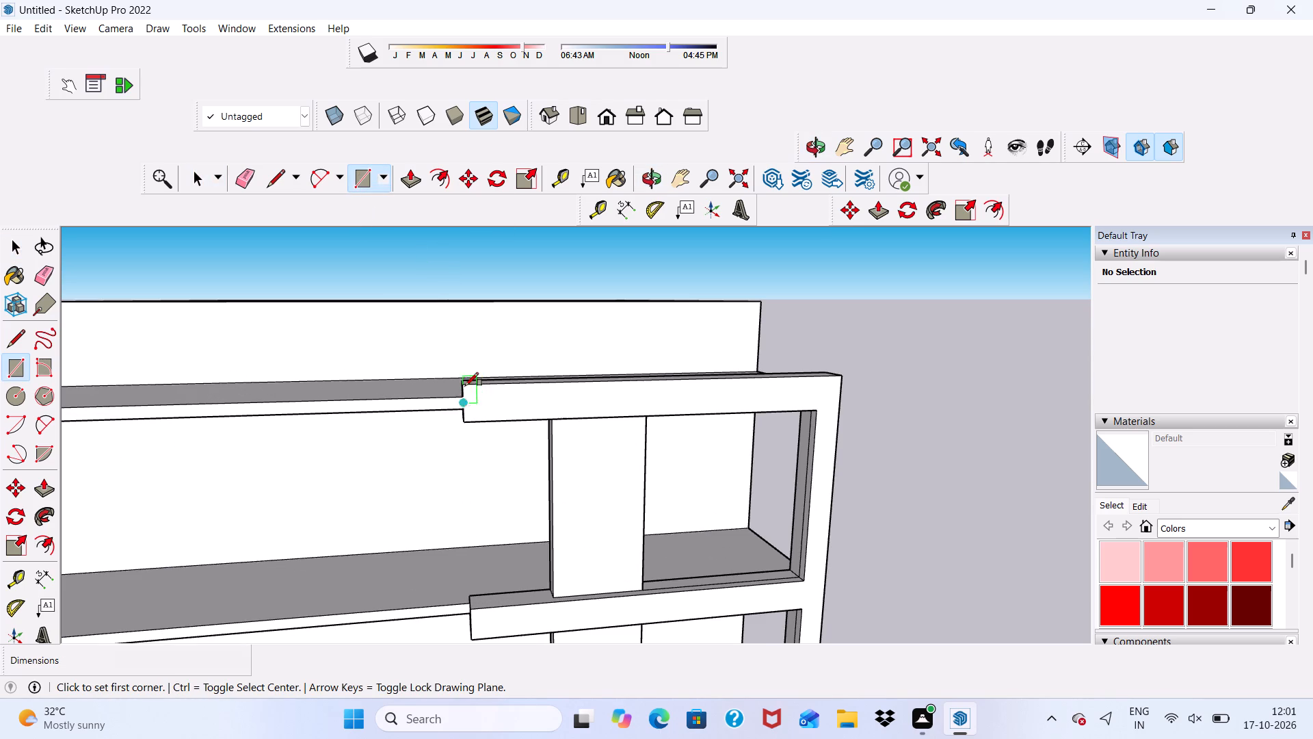
{"action": "left_click", "coordinate": [463, 385]}
{"action": "scroll", "coordinate": [842, 397], "scroll_direction": "up", "scroll_amount": 2}
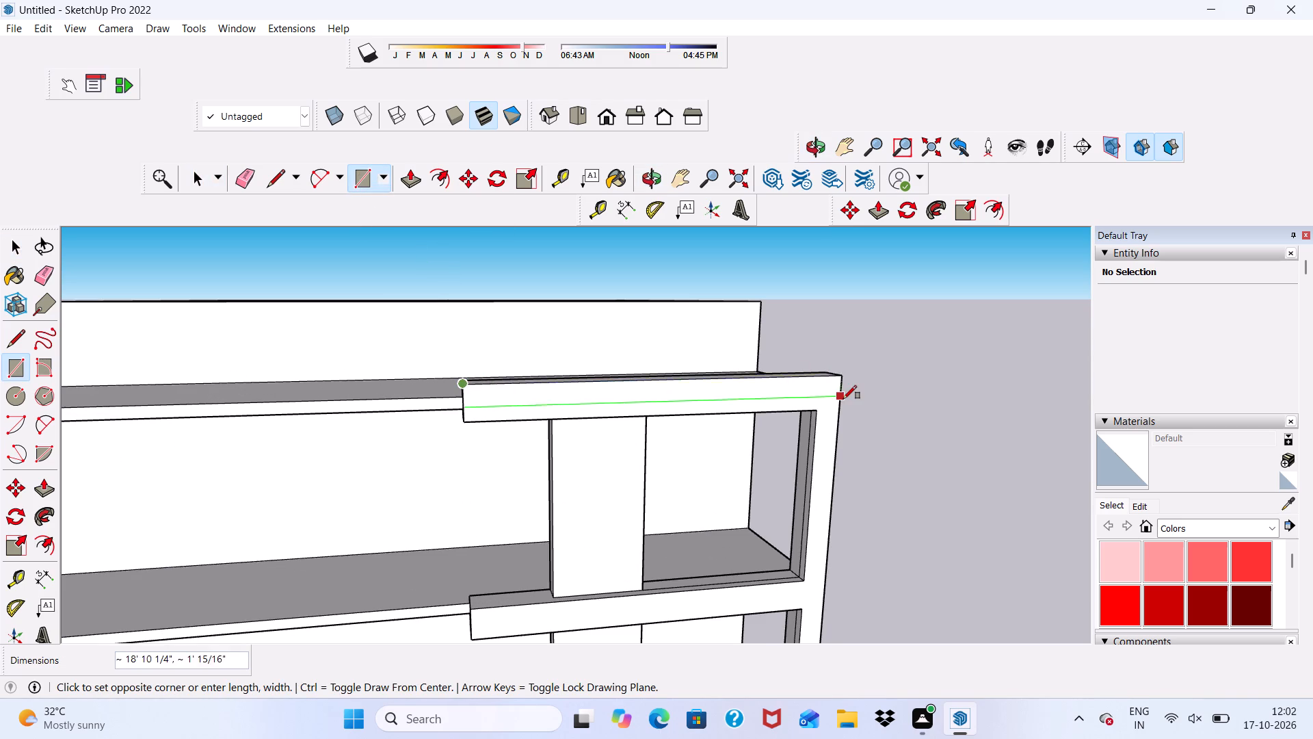
{"action": "scroll", "coordinate": [843, 399], "scroll_direction": "up", "scroll_amount": 5}
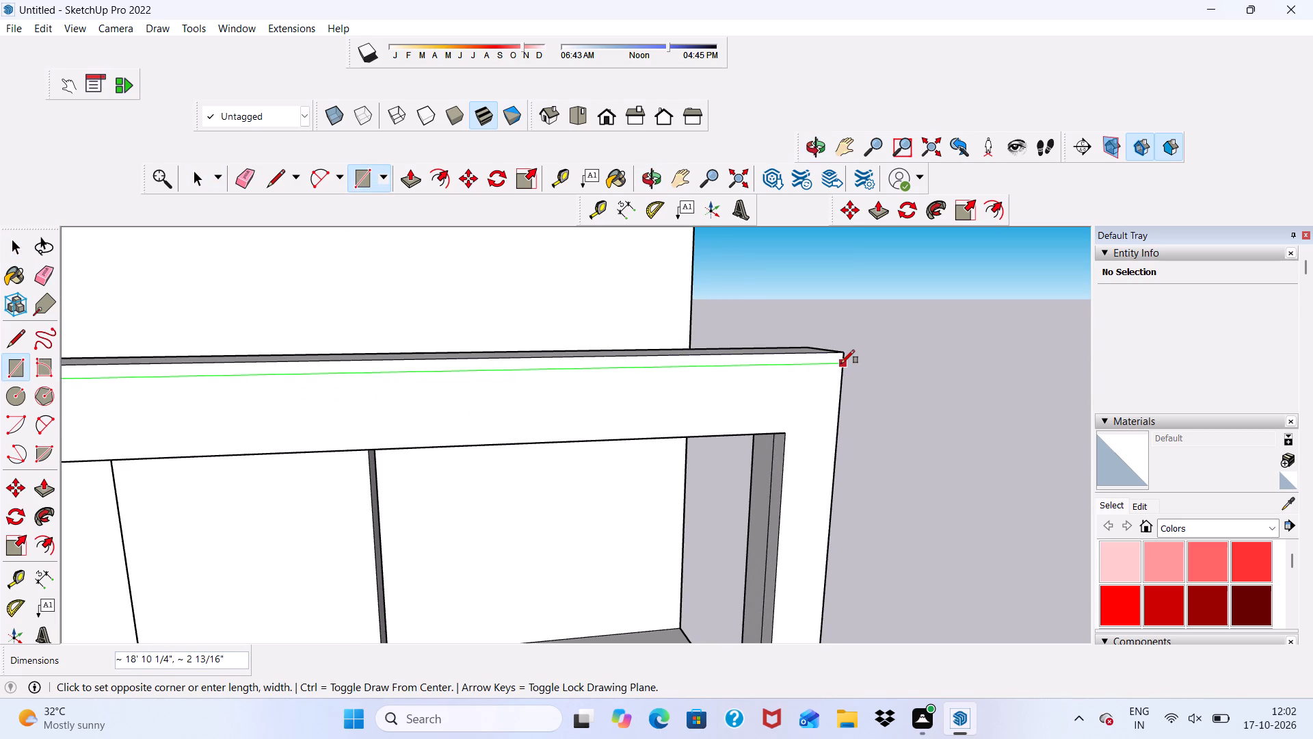
{"action": "left_click", "coordinate": [841, 364]}
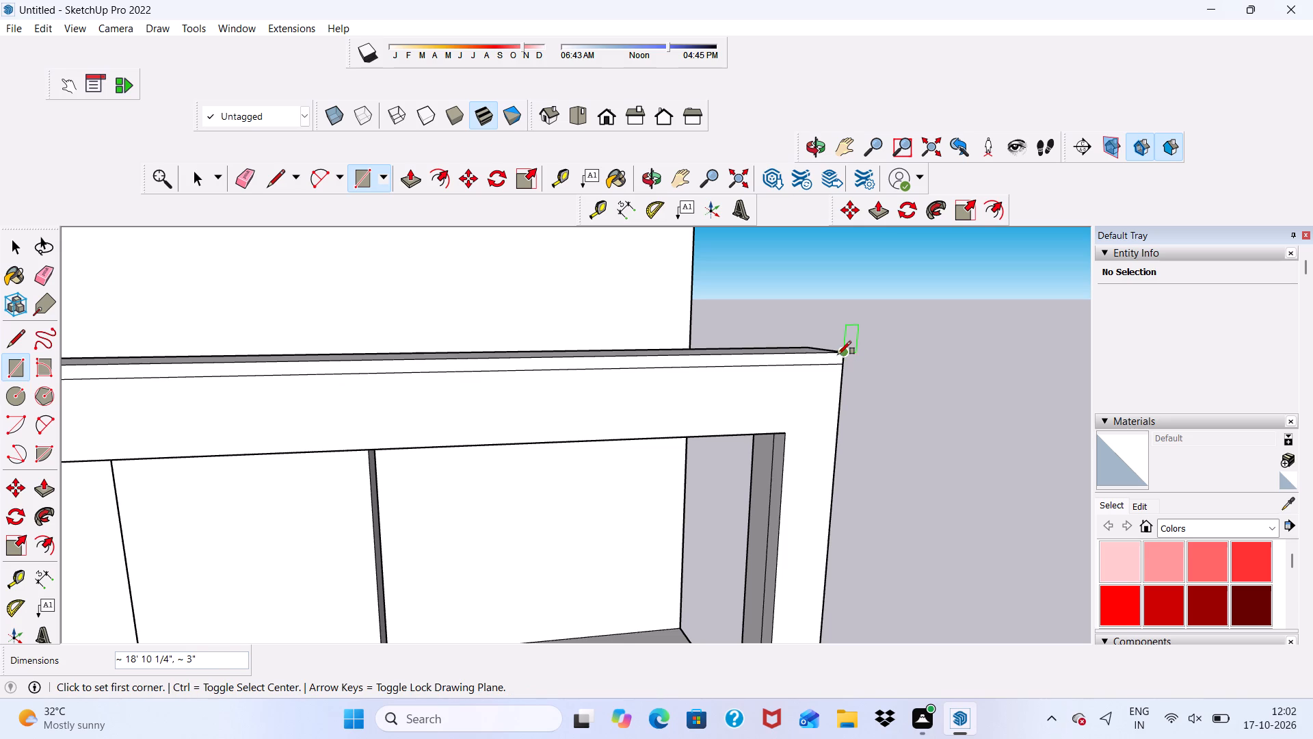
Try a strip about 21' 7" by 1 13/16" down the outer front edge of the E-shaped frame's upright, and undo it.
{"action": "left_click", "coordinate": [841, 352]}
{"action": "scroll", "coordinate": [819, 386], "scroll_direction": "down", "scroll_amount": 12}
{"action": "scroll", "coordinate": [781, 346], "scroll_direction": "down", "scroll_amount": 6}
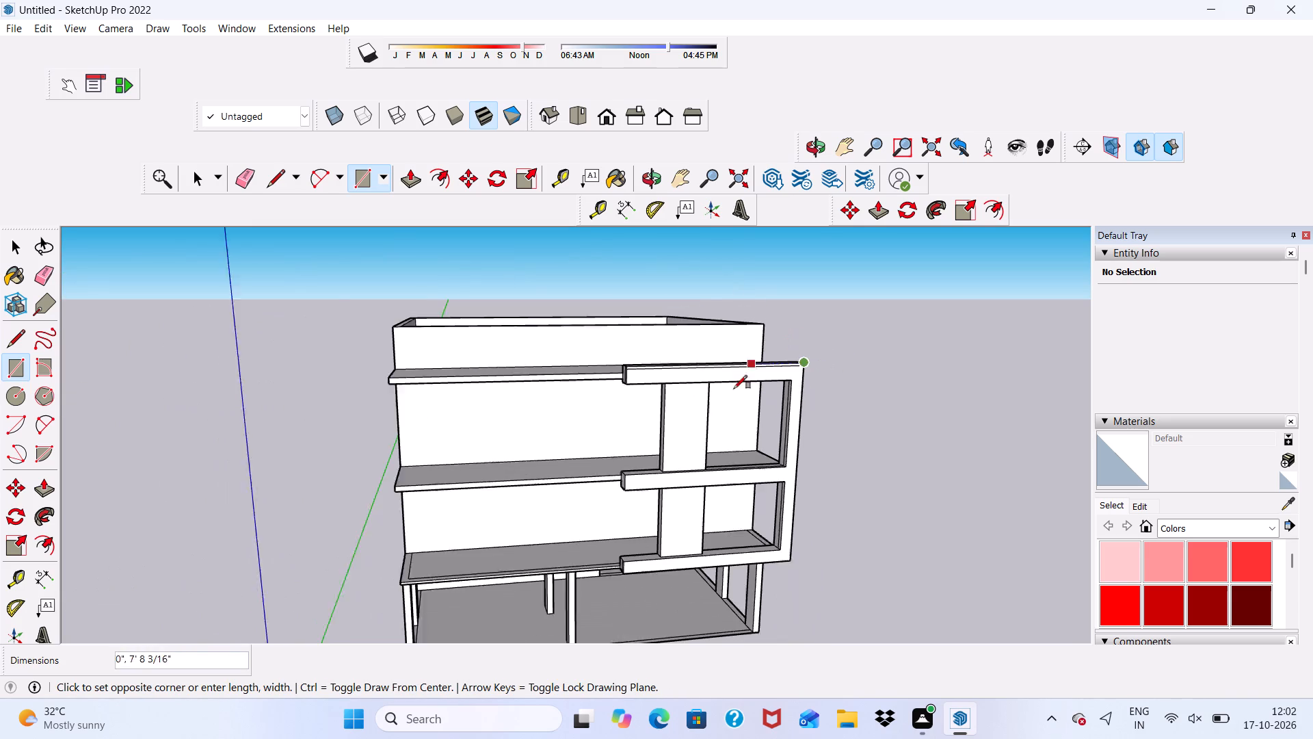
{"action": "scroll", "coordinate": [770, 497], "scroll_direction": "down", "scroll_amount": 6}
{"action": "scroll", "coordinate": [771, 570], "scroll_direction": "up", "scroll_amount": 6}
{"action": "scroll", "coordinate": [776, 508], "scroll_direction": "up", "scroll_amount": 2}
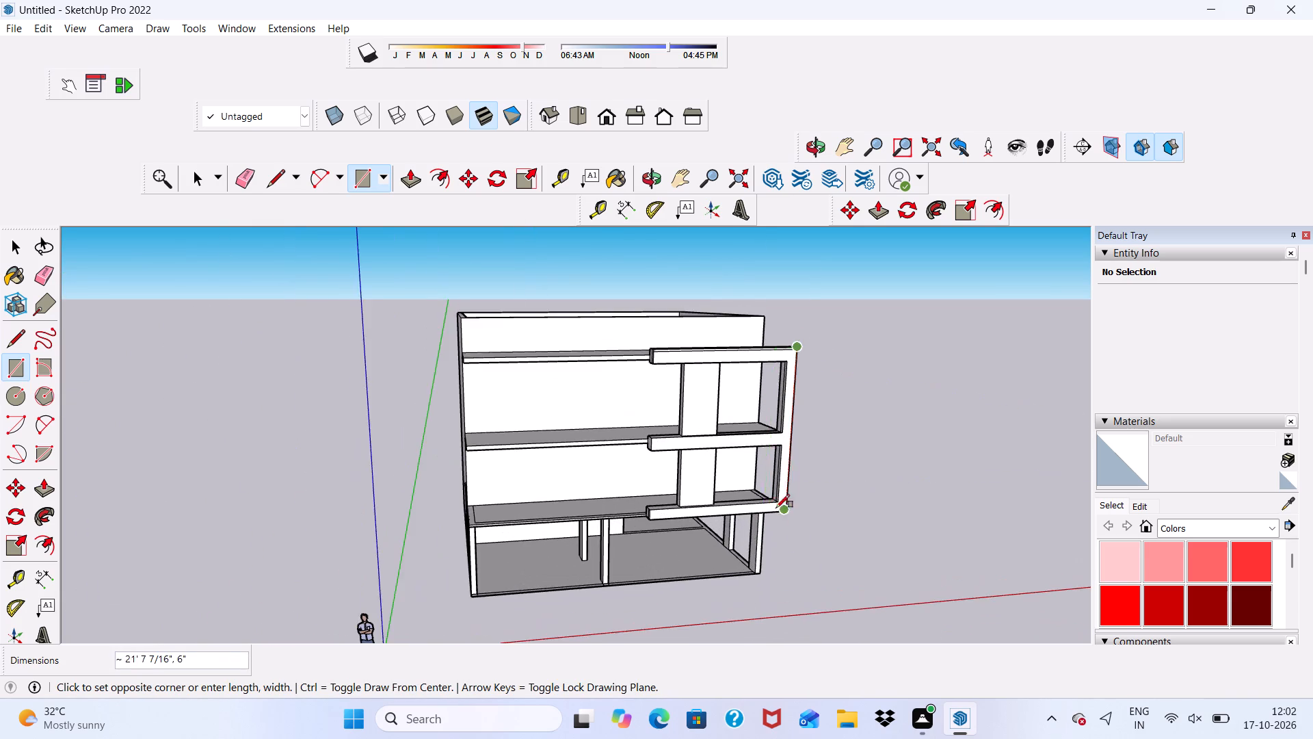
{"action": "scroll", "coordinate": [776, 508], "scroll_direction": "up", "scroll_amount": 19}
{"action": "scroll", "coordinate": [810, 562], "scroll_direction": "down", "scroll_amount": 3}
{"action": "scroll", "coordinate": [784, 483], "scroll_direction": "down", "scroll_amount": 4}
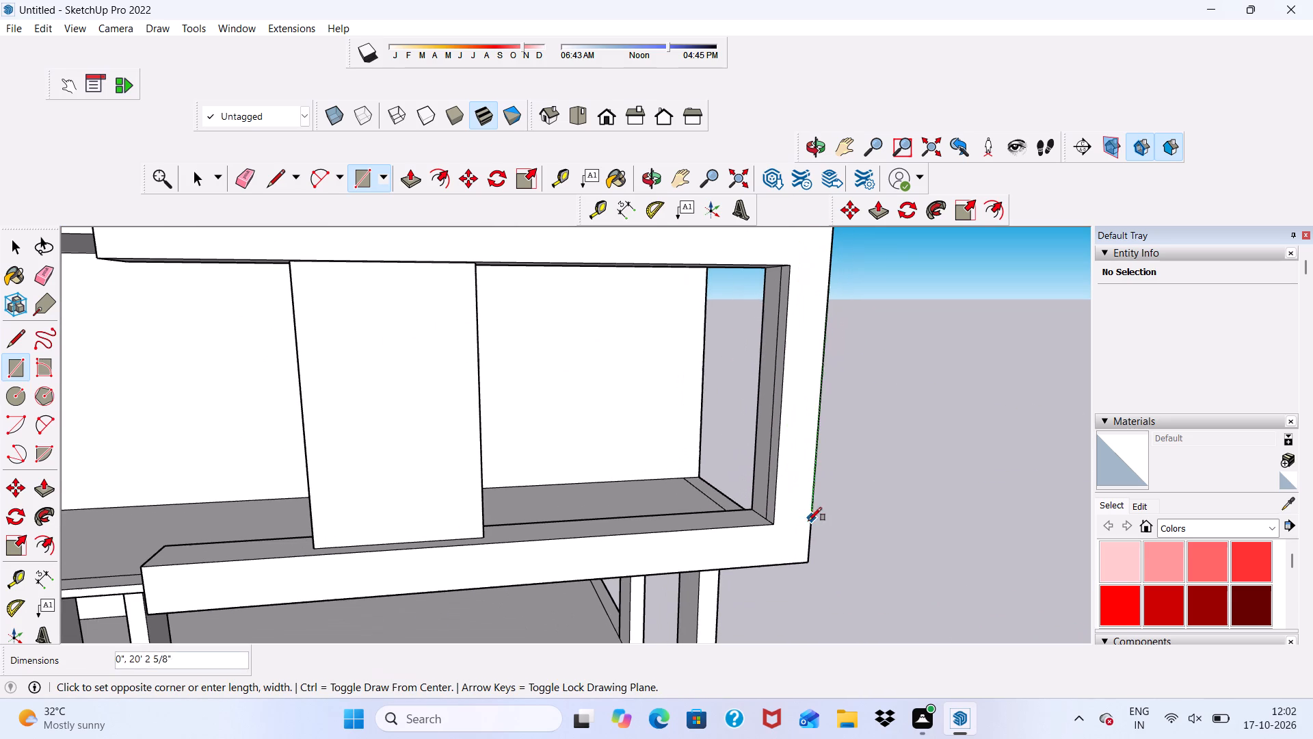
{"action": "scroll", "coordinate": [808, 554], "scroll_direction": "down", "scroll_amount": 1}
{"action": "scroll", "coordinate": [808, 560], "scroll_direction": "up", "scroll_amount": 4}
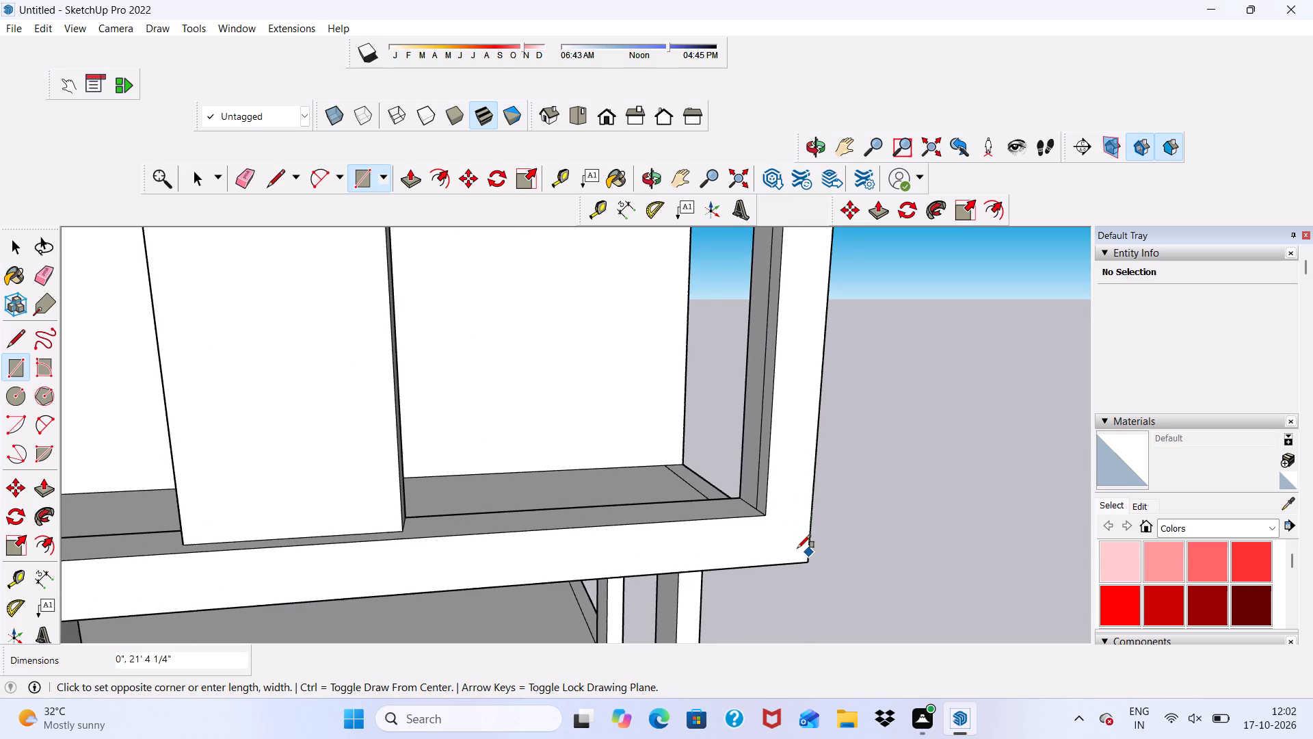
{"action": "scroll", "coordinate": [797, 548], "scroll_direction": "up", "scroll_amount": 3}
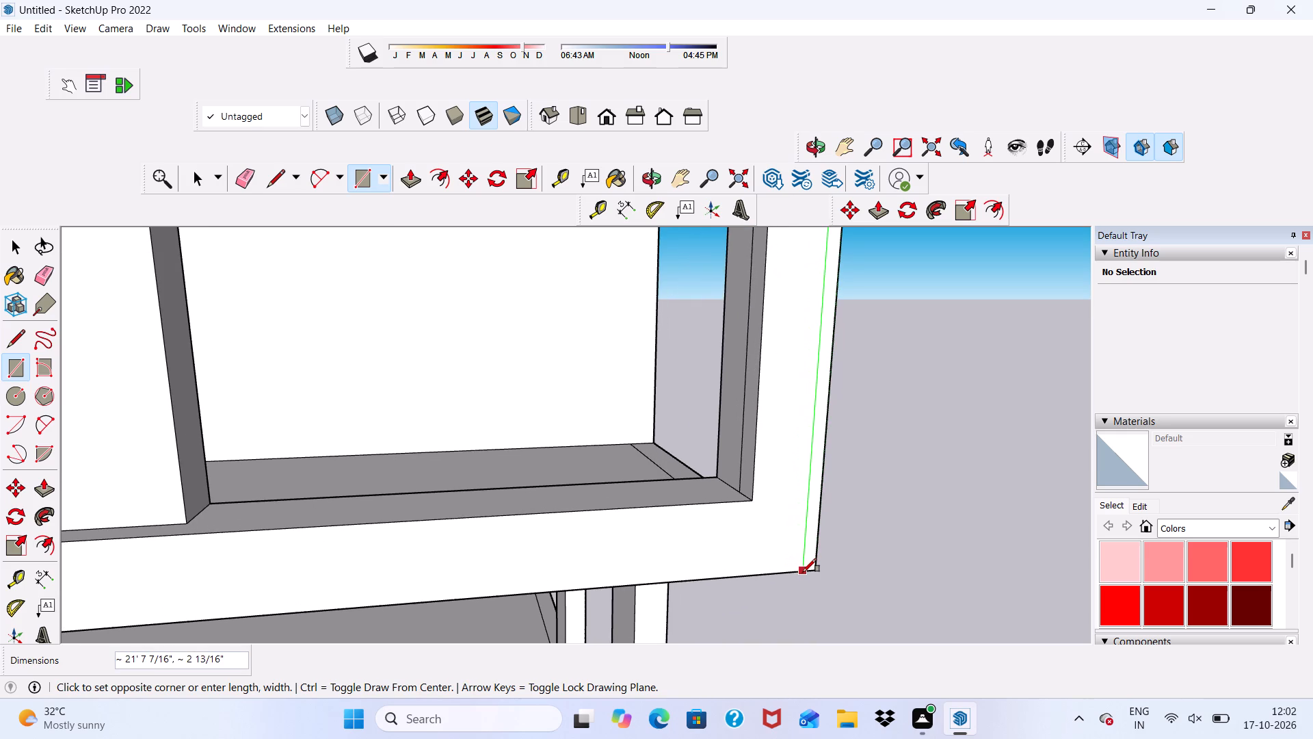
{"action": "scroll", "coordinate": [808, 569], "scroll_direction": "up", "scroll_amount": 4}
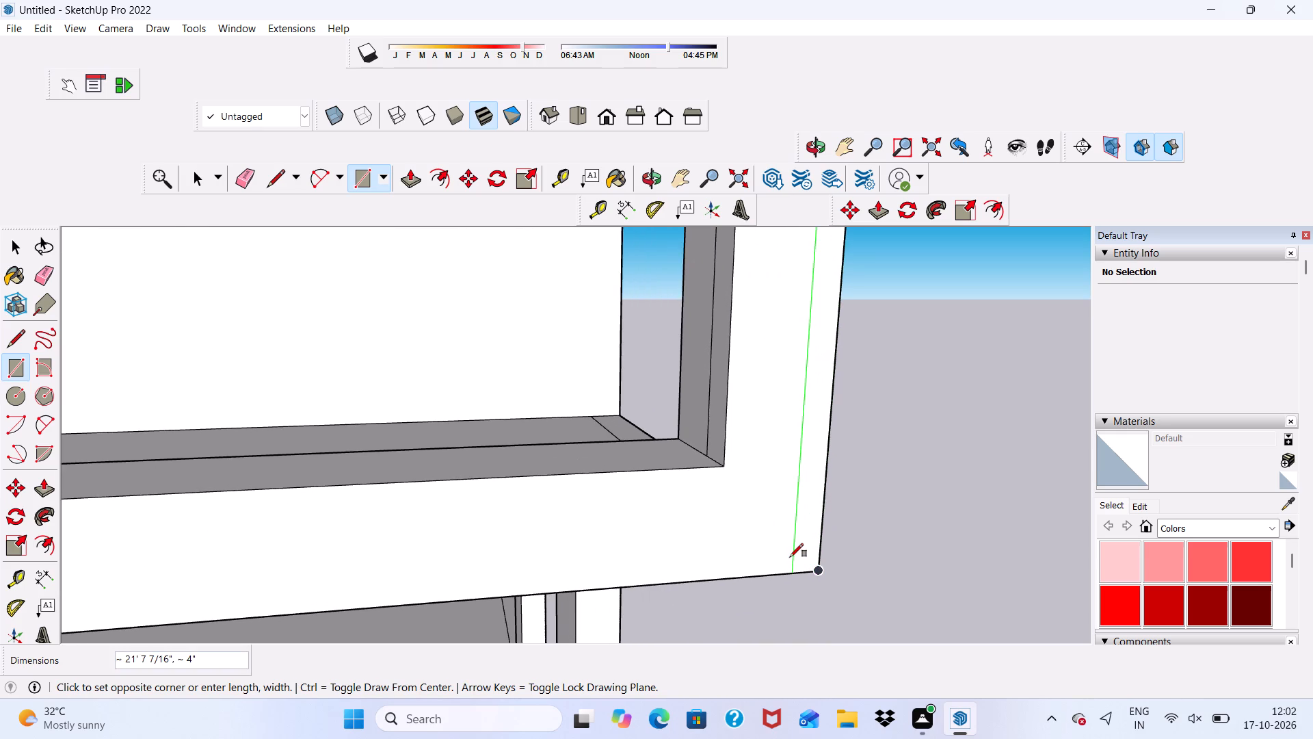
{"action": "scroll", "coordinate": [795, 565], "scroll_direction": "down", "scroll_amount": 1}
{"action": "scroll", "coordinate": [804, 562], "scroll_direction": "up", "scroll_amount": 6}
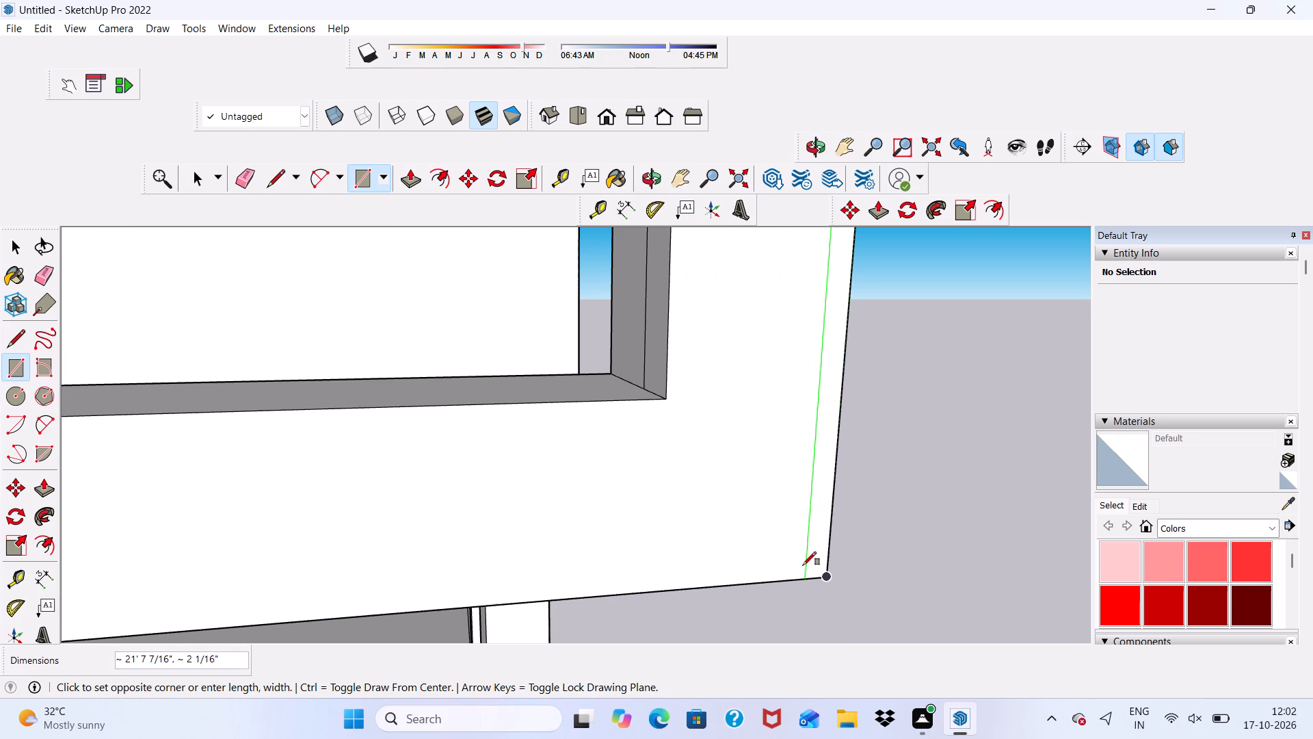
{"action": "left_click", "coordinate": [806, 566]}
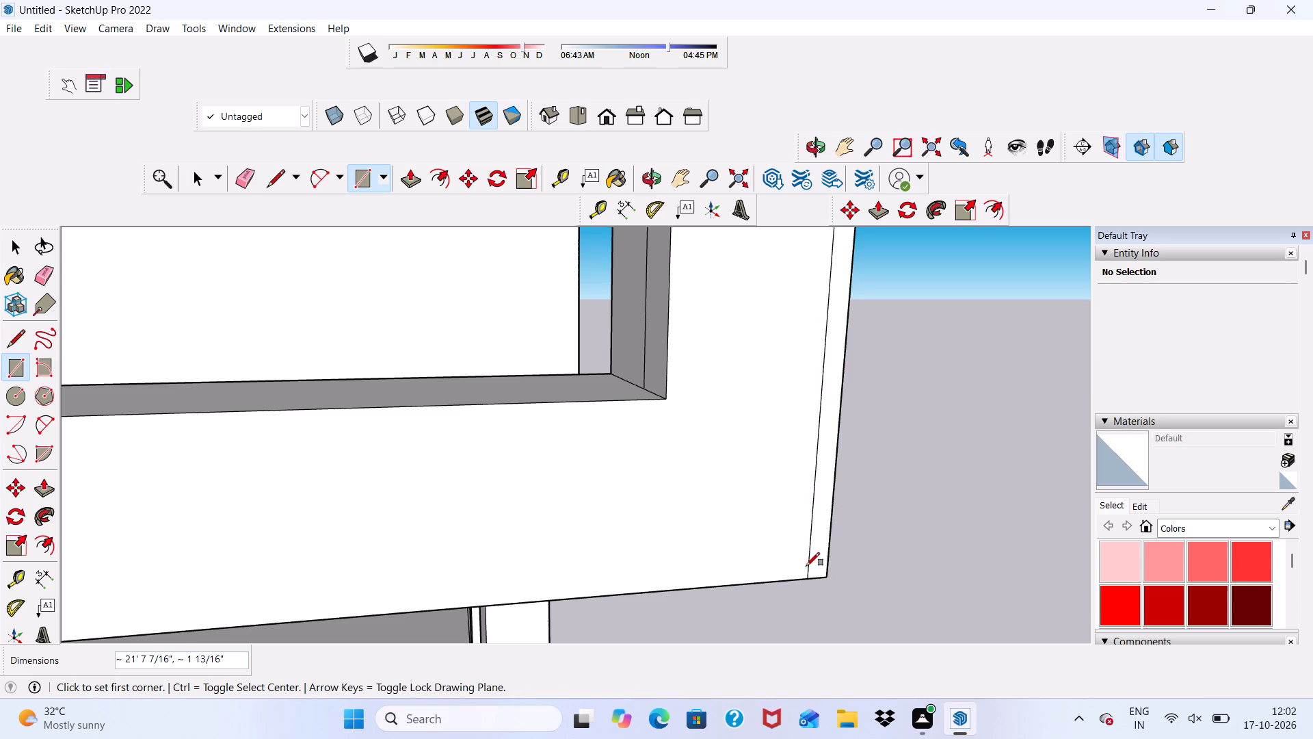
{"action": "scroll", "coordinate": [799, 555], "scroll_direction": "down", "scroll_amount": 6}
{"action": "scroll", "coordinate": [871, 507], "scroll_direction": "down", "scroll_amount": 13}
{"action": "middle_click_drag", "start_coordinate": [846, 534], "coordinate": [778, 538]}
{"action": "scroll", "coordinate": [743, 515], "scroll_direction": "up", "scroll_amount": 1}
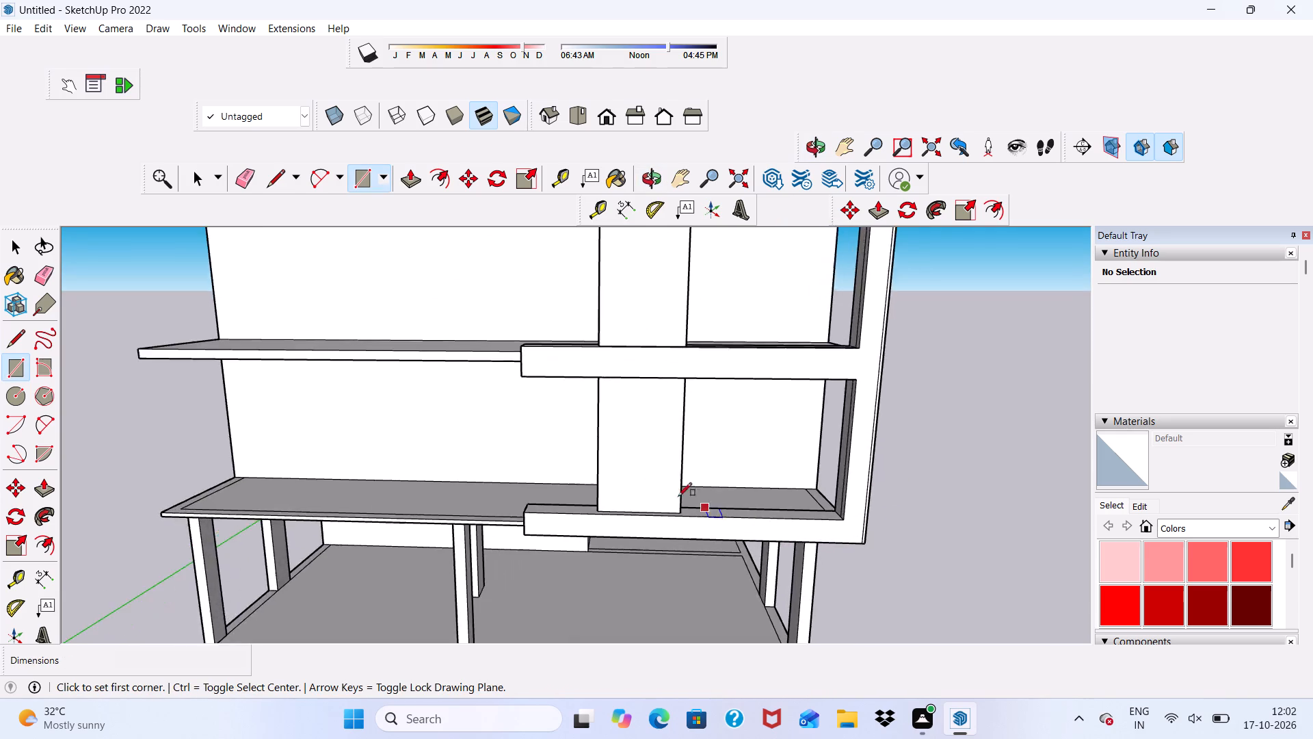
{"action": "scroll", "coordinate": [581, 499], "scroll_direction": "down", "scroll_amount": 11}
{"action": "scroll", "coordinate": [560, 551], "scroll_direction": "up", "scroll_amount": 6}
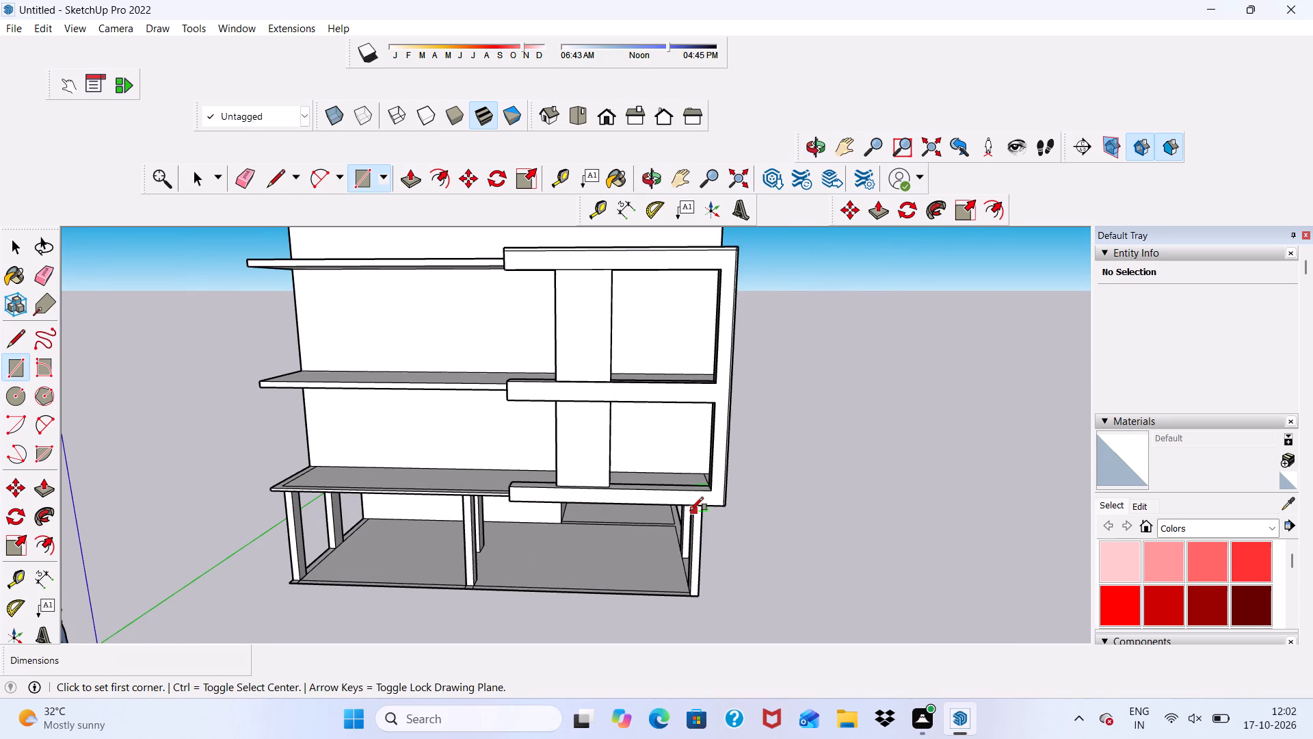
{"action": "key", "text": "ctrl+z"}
Draw a strip about 21' 4 7/16" by 3 5/8" down the upright's outer front edge, from the top strip to the frame's base.
{"action": "scroll", "coordinate": [731, 245], "scroll_direction": "up", "scroll_amount": 5}
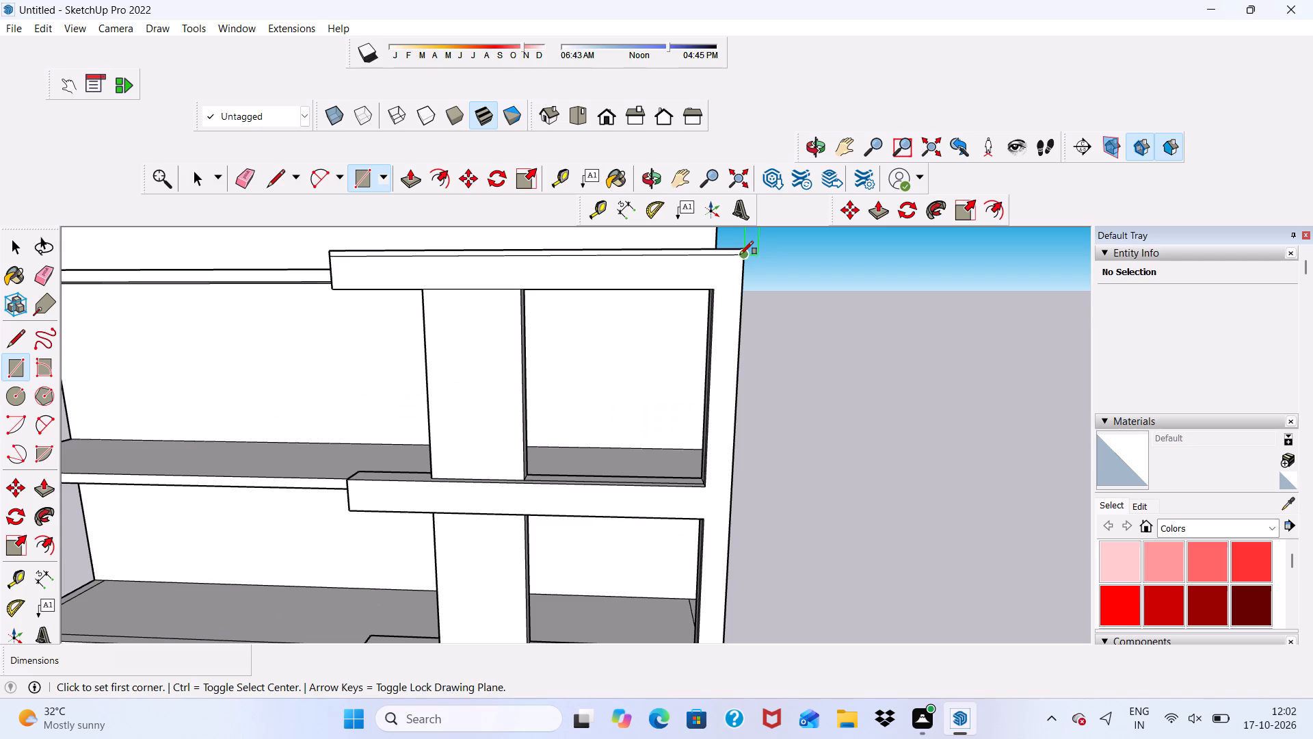
{"action": "left_click", "coordinate": [740, 255]}
{"action": "scroll", "coordinate": [676, 329], "scroll_direction": "down", "scroll_amount": 11}
{"action": "scroll", "coordinate": [724, 502], "scroll_direction": "up", "scroll_amount": 10}
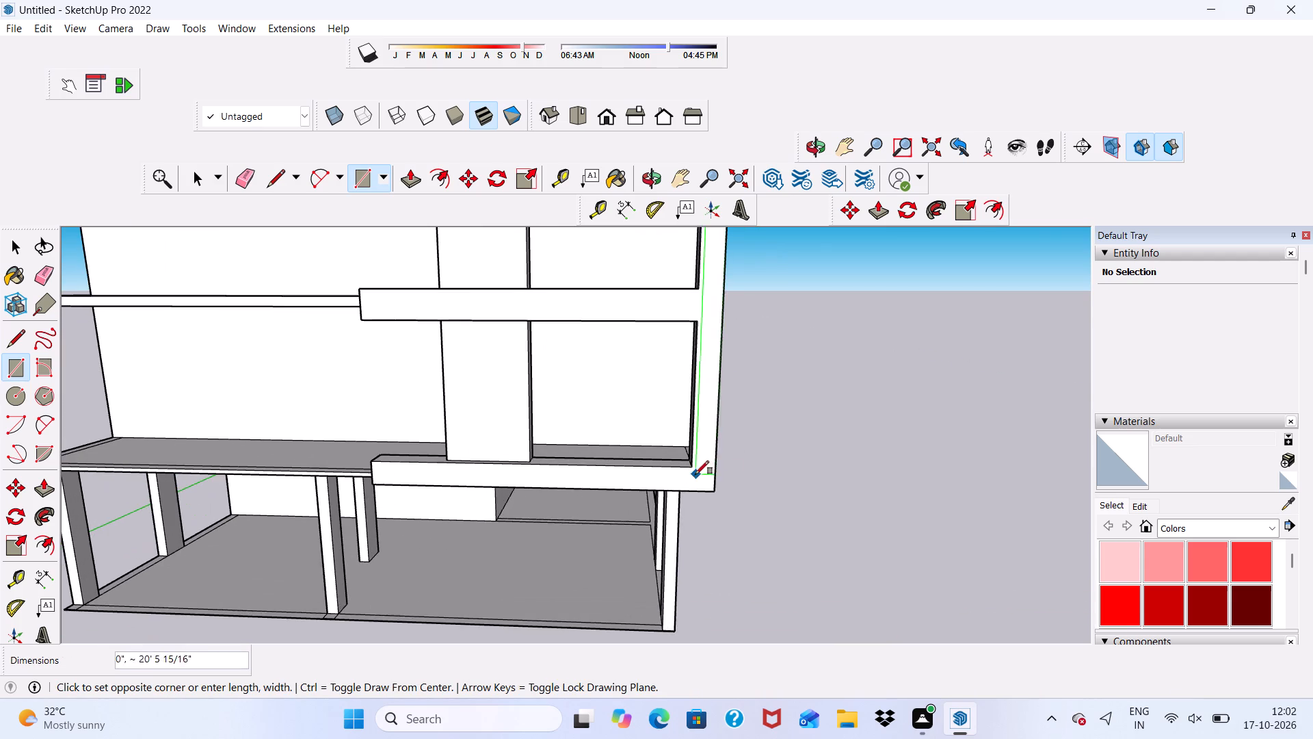
{"action": "scroll", "coordinate": [707, 485], "scroll_direction": "up", "scroll_amount": 7}
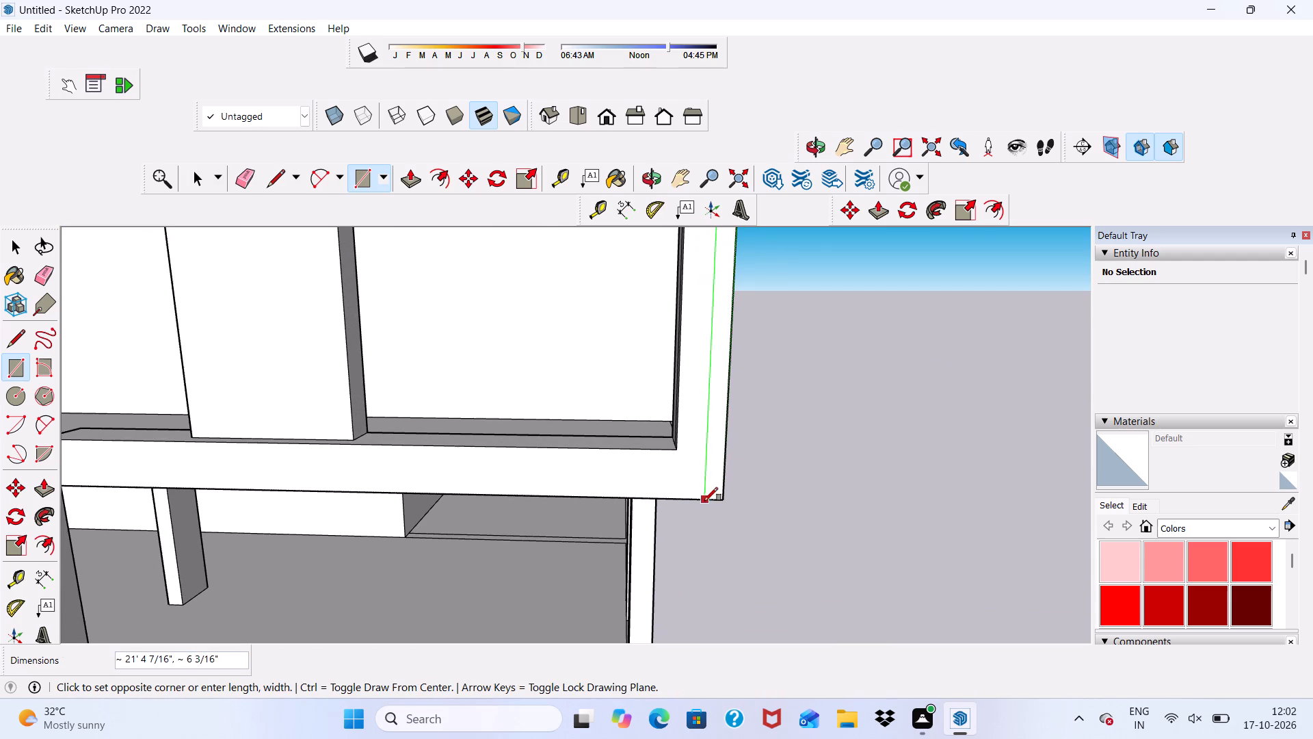
{"action": "left_click", "coordinate": [711, 500]}
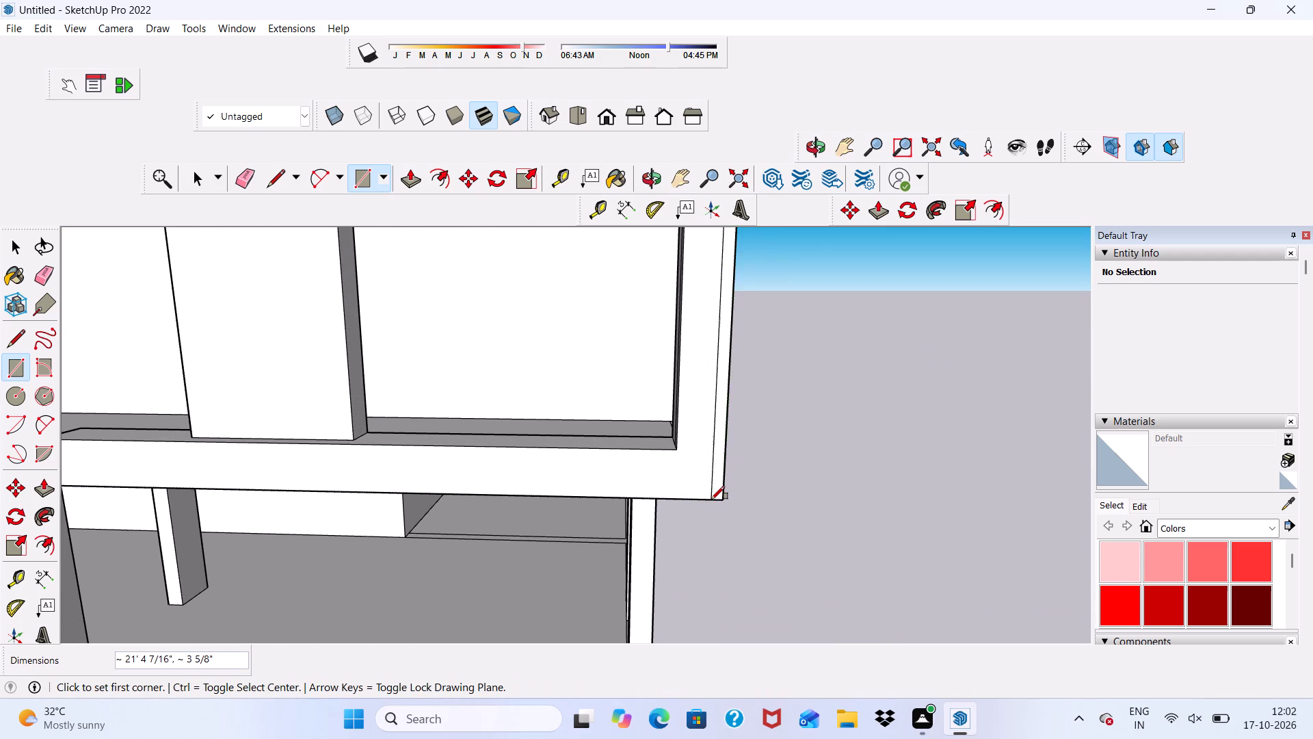
Draw a strip about 18' 10 1/4" by 3" along the lower front edge of the E-shaped frame's bottom bar.
{"action": "scroll", "coordinate": [710, 502], "scroll_direction": "down", "scroll_amount": 16}
{"action": "scroll", "coordinate": [585, 489], "scroll_direction": "up", "scroll_amount": 7}
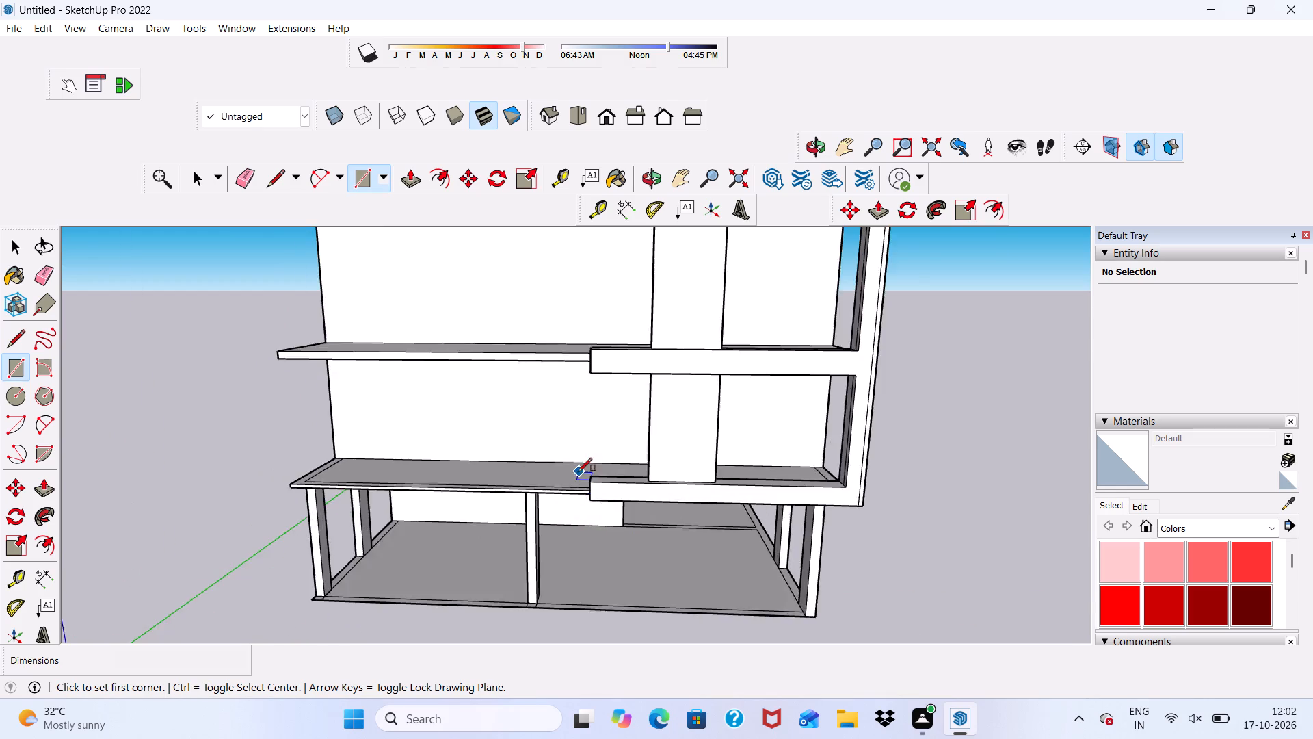
{"action": "scroll", "coordinate": [602, 492], "scroll_direction": "up", "scroll_amount": 10}
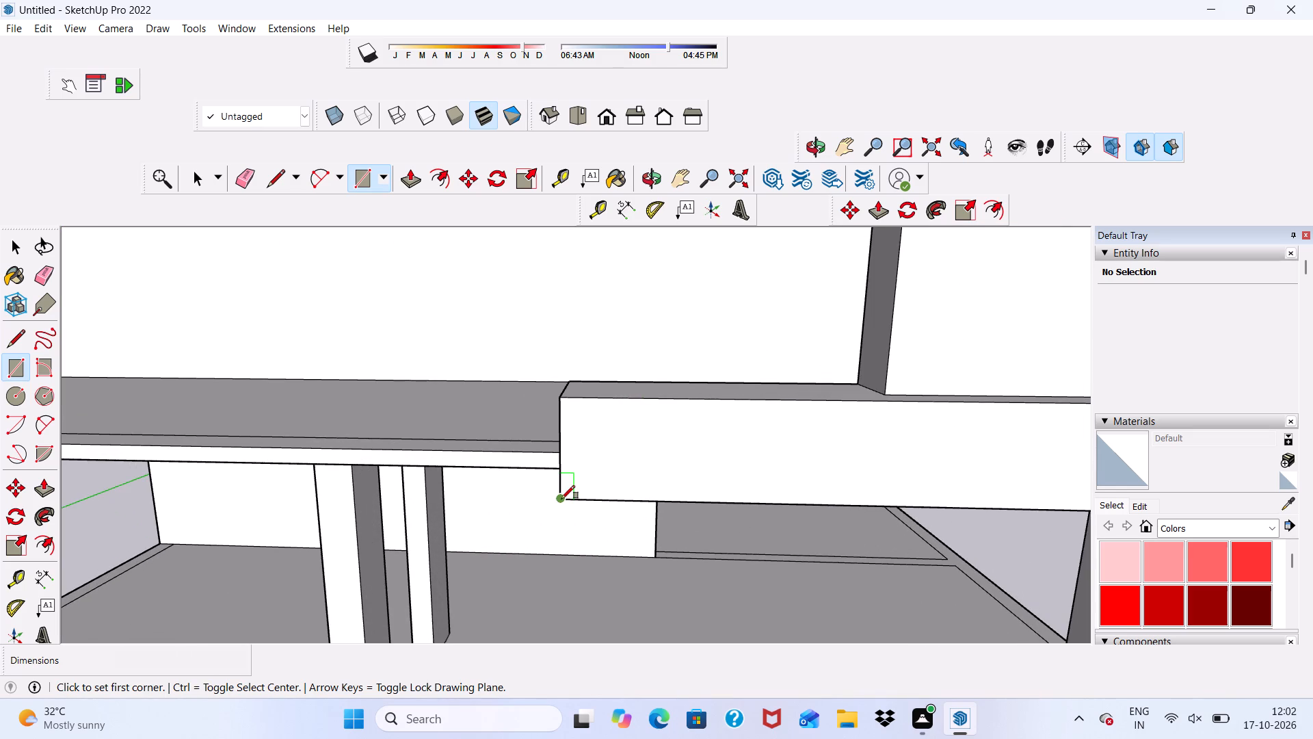
{"action": "left_click", "coordinate": [561, 499]}
{"action": "scroll", "coordinate": [427, 469], "scroll_direction": "down", "scroll_amount": 6}
{"action": "scroll", "coordinate": [362, 448], "scroll_direction": "down", "scroll_amount": 6}
{"action": "scroll", "coordinate": [741, 510], "scroll_direction": "up", "scroll_amount": 6}
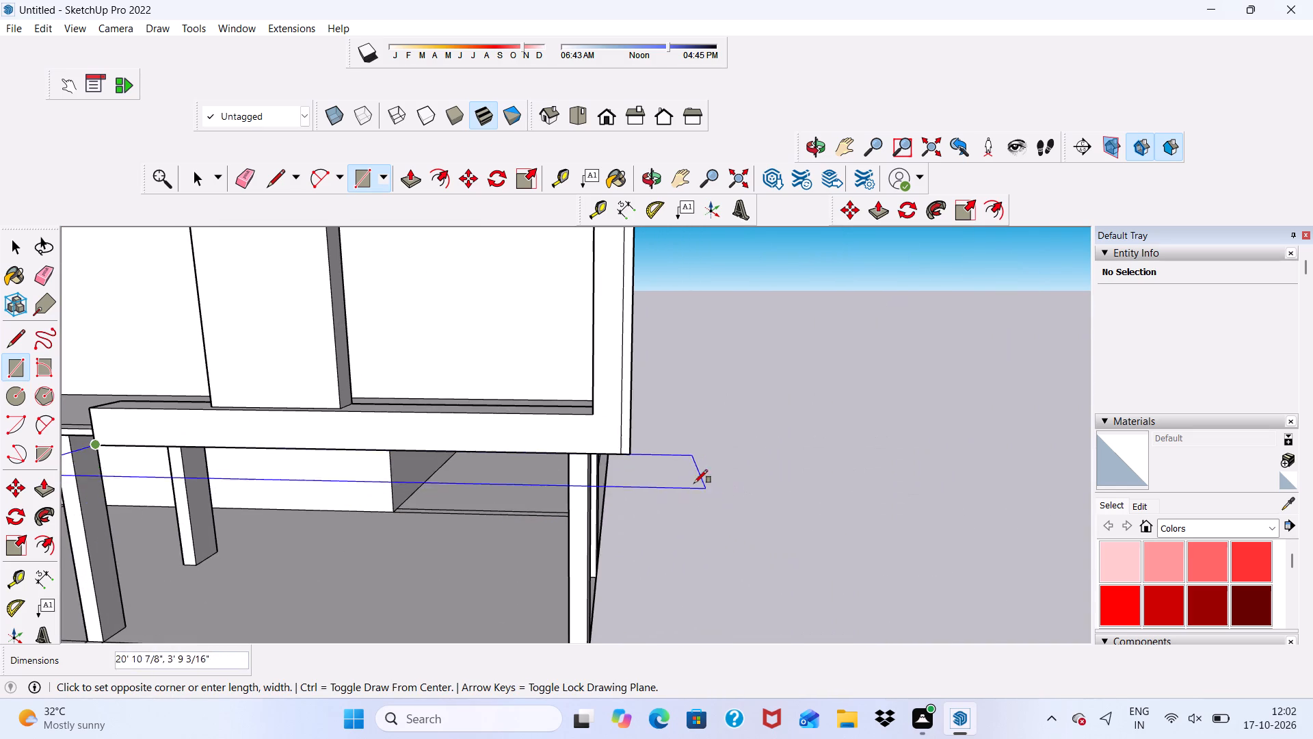
{"action": "scroll", "coordinate": [631, 430], "scroll_direction": "up", "scroll_amount": 4}
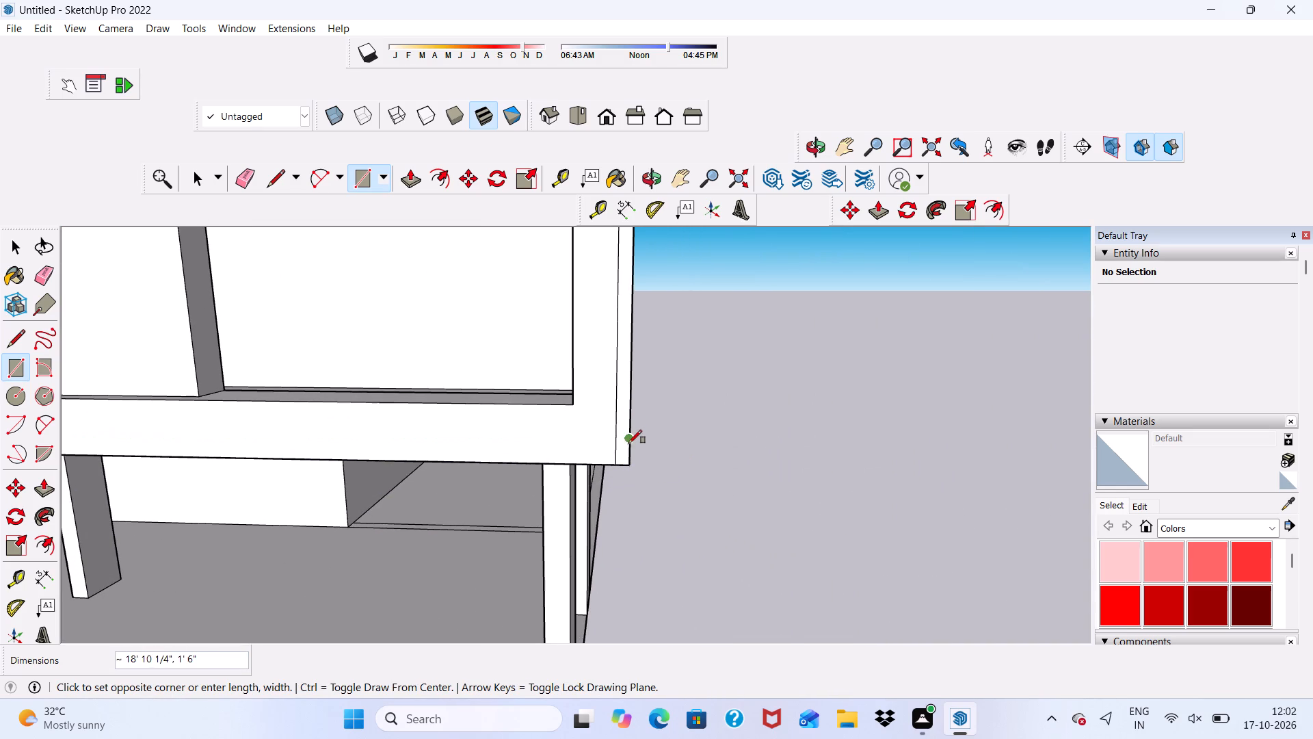
{"action": "scroll", "coordinate": [631, 453], "scroll_direction": "up", "scroll_amount": 4}
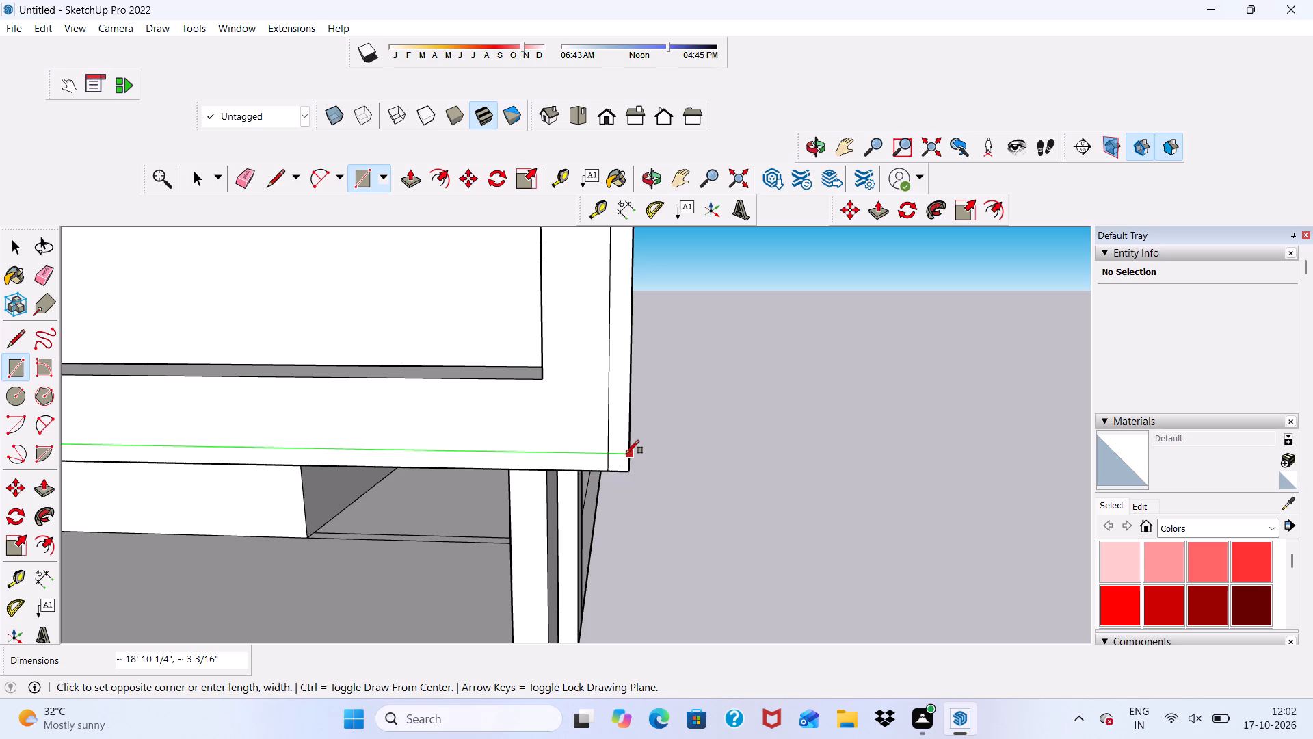
{"action": "left_click", "coordinate": [626, 454]}
{"action": "scroll", "coordinate": [626, 454], "scroll_direction": "down", "scroll_amount": 4}
{"action": "key", "text": "space"}
Erase the short dividing edges at the frame's lower and upper outer corners to join the three strips into one border face.
{"action": "scroll", "coordinate": [732, 484], "scroll_direction": "down", "scroll_amount": 5}
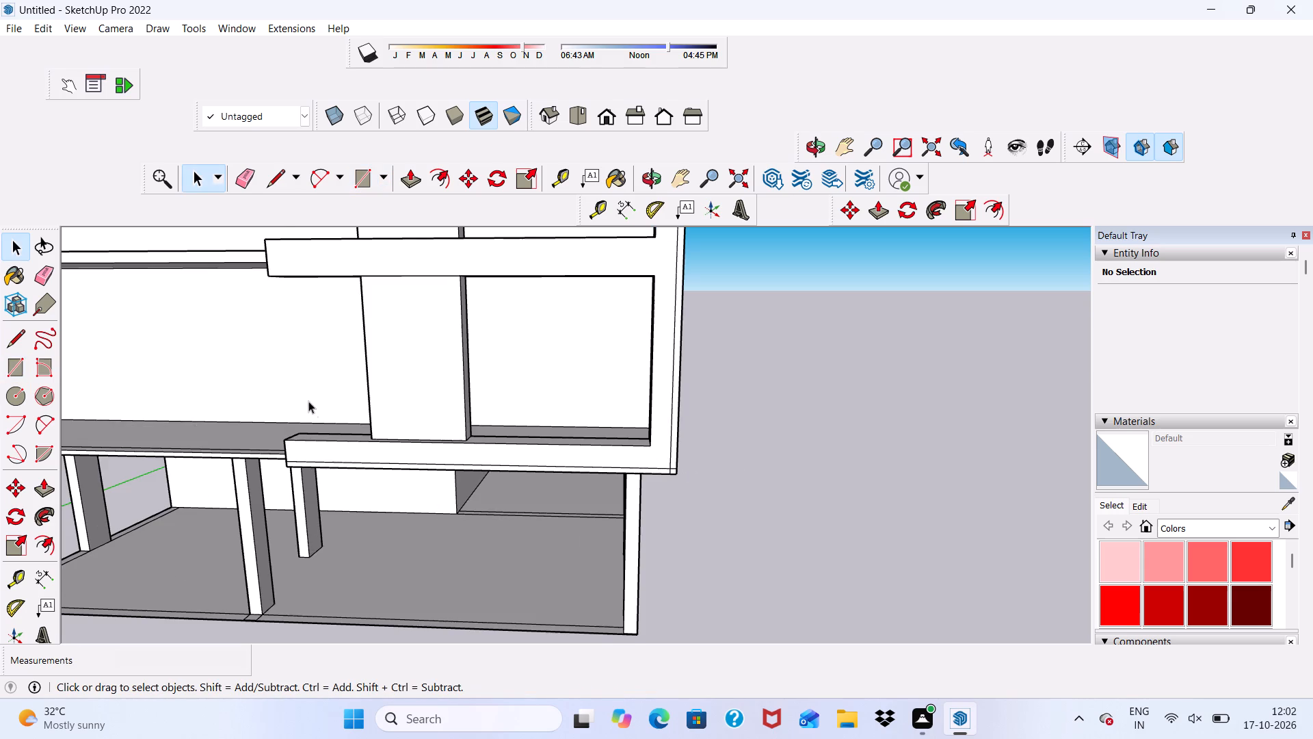
{"action": "left_click", "coordinate": [240, 177]}
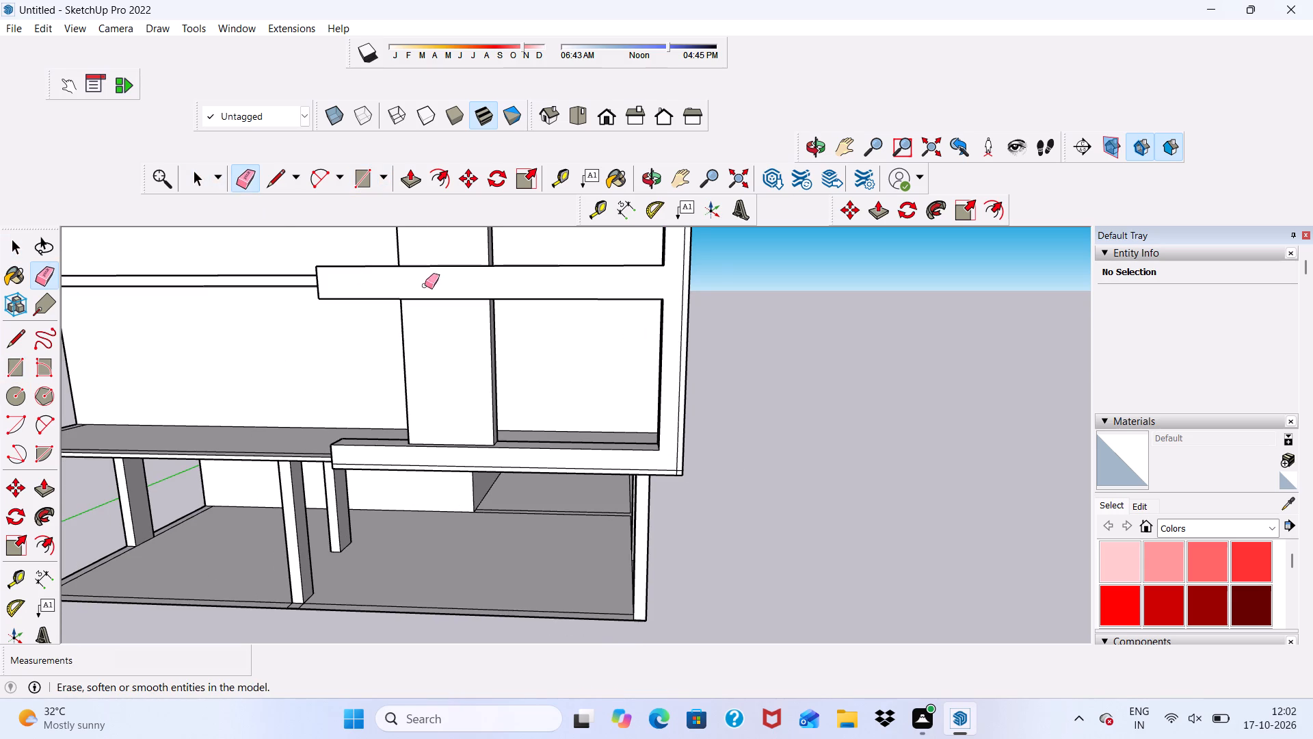
{"action": "scroll", "coordinate": [685, 504], "scroll_direction": "up", "scroll_amount": 14}
{"action": "left_click", "coordinate": [694, 450]}
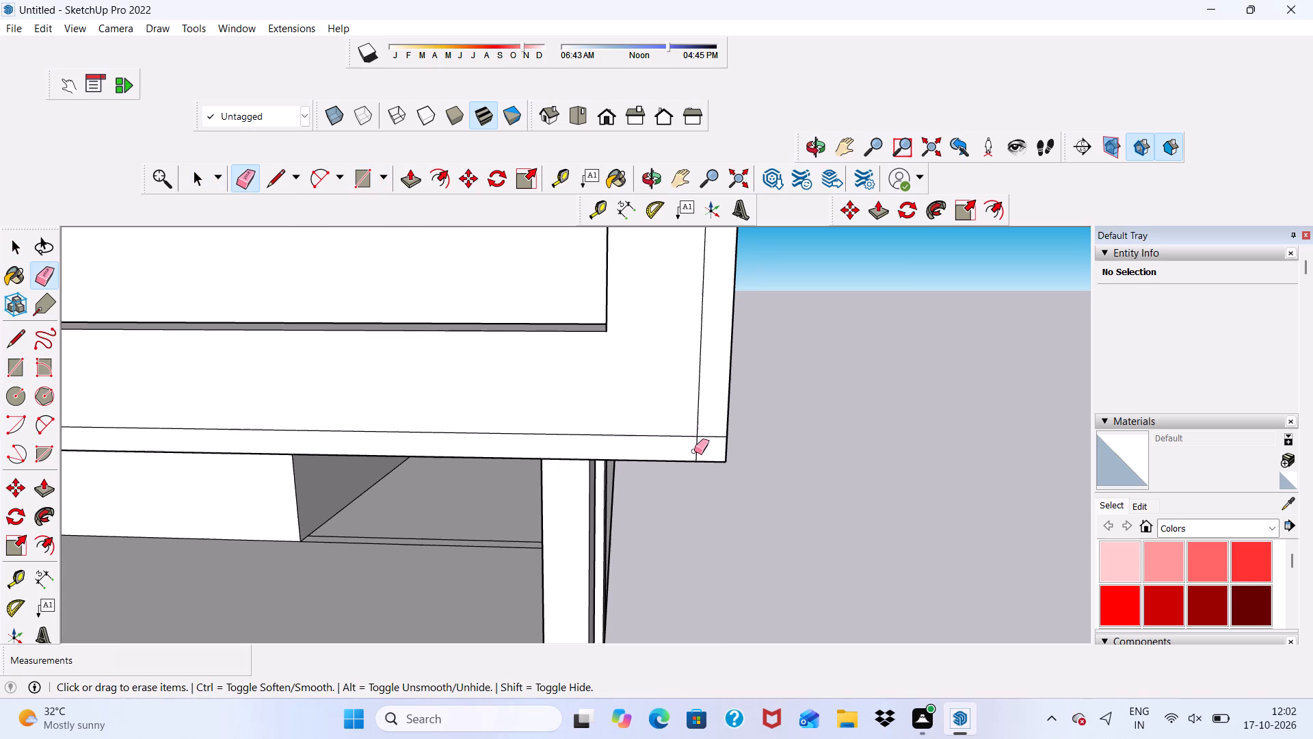
{"action": "left_click", "coordinate": [708, 434]}
{"action": "scroll", "coordinate": [701, 452], "scroll_direction": "down", "scroll_amount": 7}
{"action": "scroll", "coordinate": [695, 502], "scroll_direction": "down", "scroll_amount": 14}
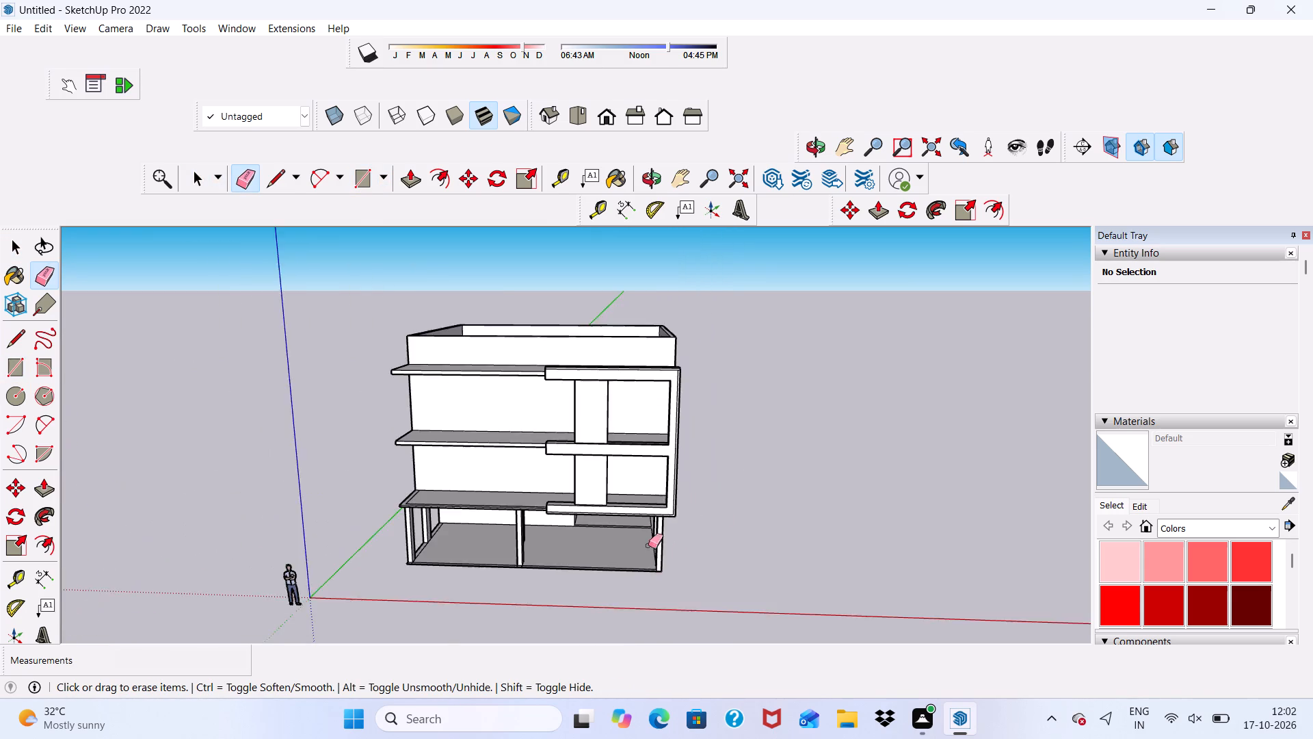
{"action": "scroll", "coordinate": [648, 545], "scroll_direction": "down", "scroll_amount": 5}
{"action": "scroll", "coordinate": [669, 509], "scroll_direction": "up", "scroll_amount": 11}
{"action": "scroll", "coordinate": [647, 480], "scroll_direction": "down", "scroll_amount": 1}
{"action": "scroll", "coordinate": [651, 494], "scroll_direction": "up", "scroll_amount": 17}
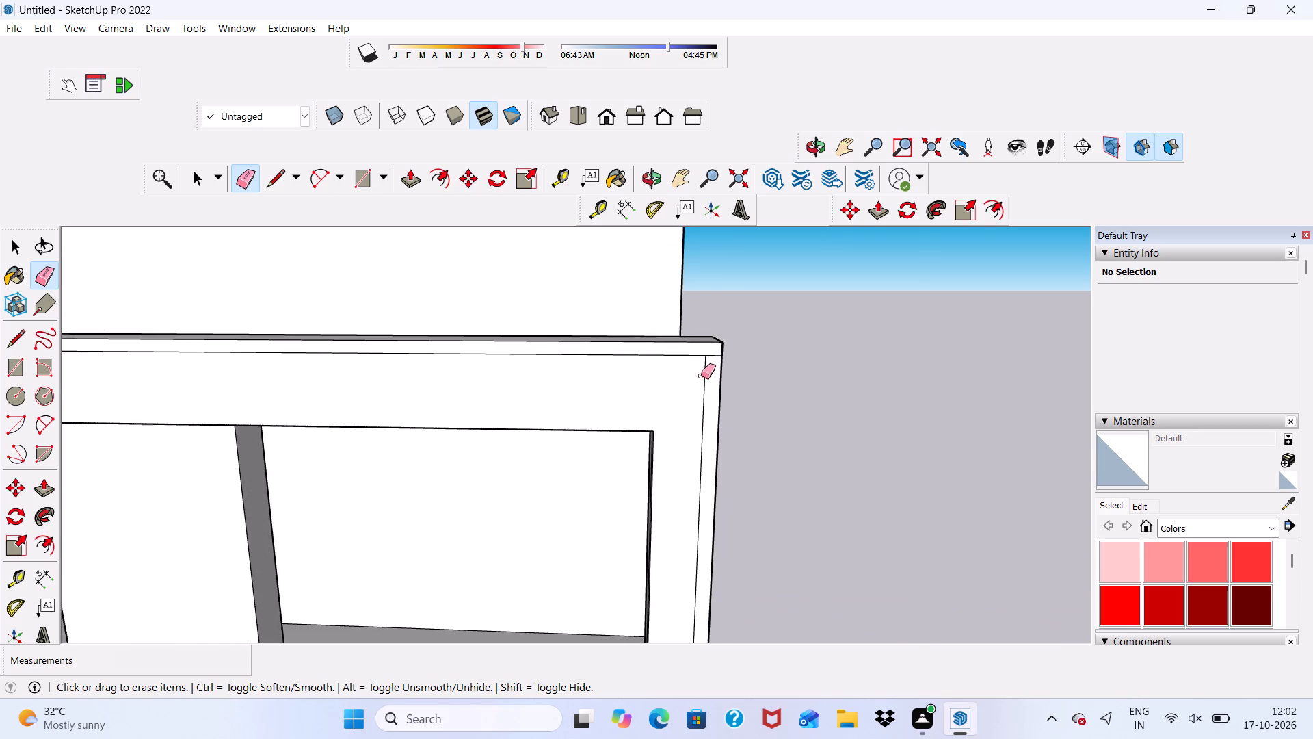
{"action": "scroll", "coordinate": [701, 376], "scroll_direction": "up", "scroll_amount": 5}
{"action": "left_click", "coordinate": [721, 330]}
Push/Pull the joined border face around the E-shaped frame's outer front edges outward by 3".
{"action": "scroll", "coordinate": [672, 396], "scroll_direction": "down", "scroll_amount": 10}
{"action": "scroll", "coordinate": [682, 478], "scroll_direction": "down", "scroll_amount": 7}
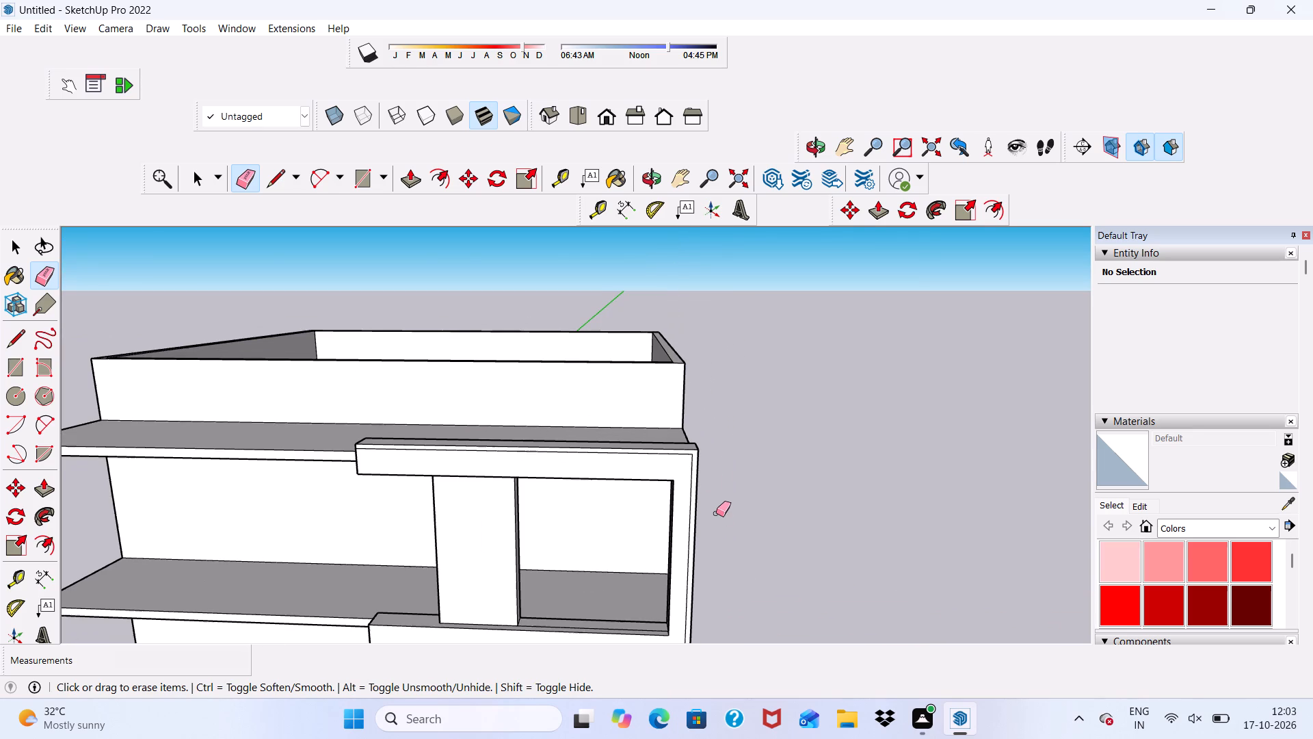
{"action": "scroll", "coordinate": [709, 426], "scroll_direction": "down", "scroll_amount": 6}
{"action": "scroll", "coordinate": [808, 519], "scroll_direction": "down", "scroll_amount": 1}
{"action": "scroll", "coordinate": [769, 617], "scroll_direction": "up", "scroll_amount": 6}
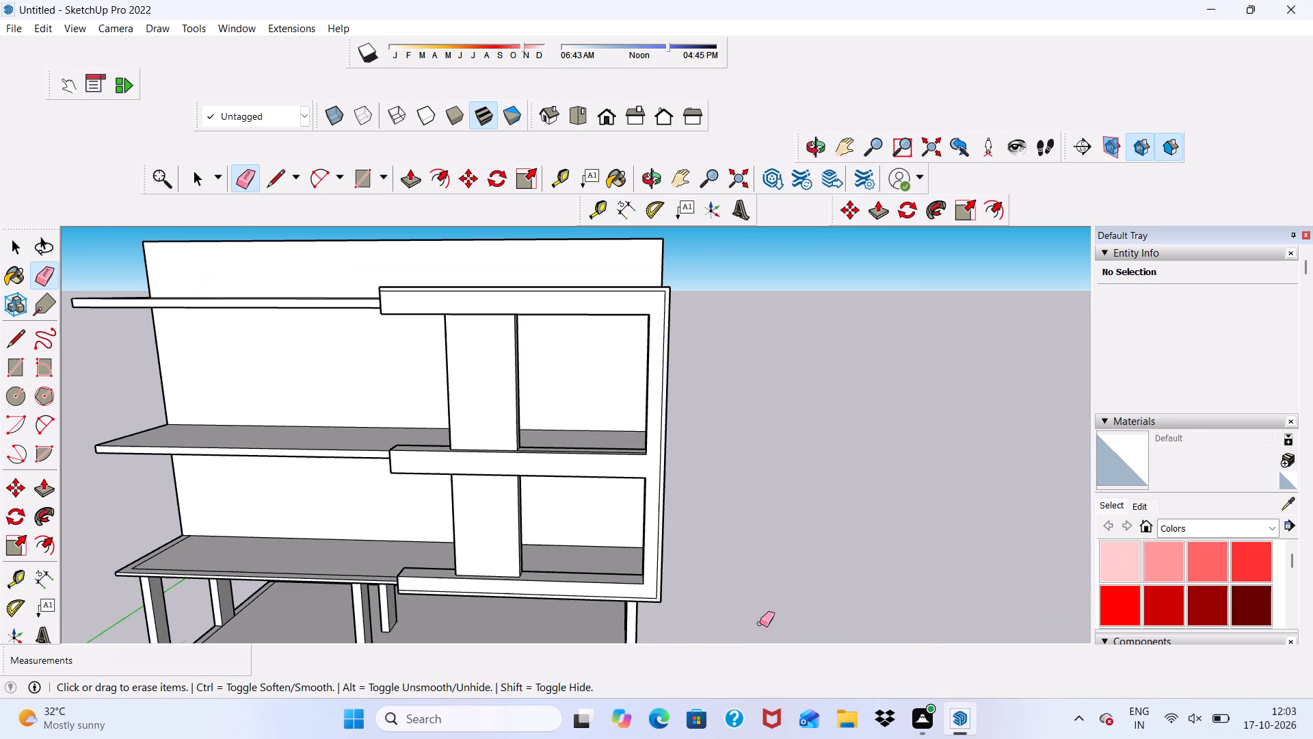
{"action": "key", "text": "space"}
{"action": "scroll", "coordinate": [667, 591], "scroll_direction": "up", "scroll_amount": 11}
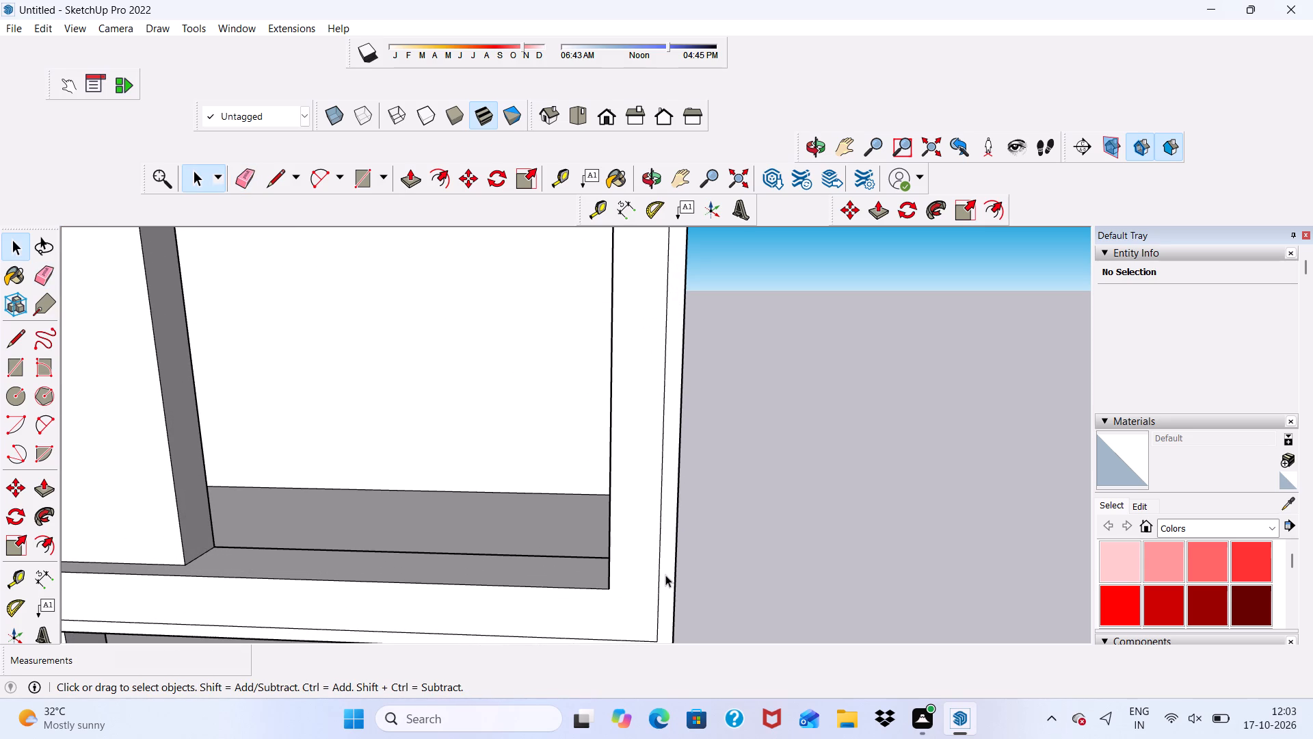
{"action": "left_click", "coordinate": [666, 575]}
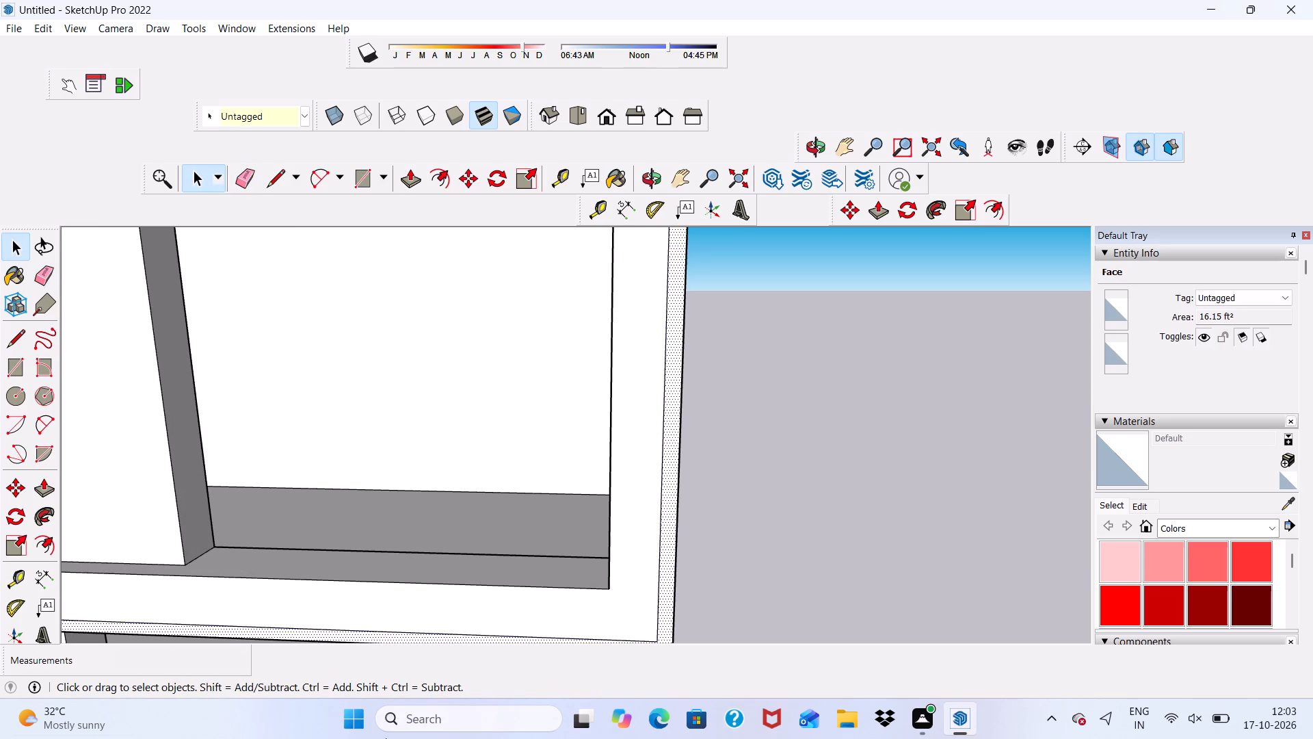
{"action": "left_click", "coordinate": [414, 170]}
{"action": "scroll", "coordinate": [668, 588], "scroll_direction": "up", "scroll_amount": 3}
{"action": "left_click", "coordinate": [668, 588]}
{"action": "scroll", "coordinate": [622, 547], "scroll_direction": "down", "scroll_amount": 5}
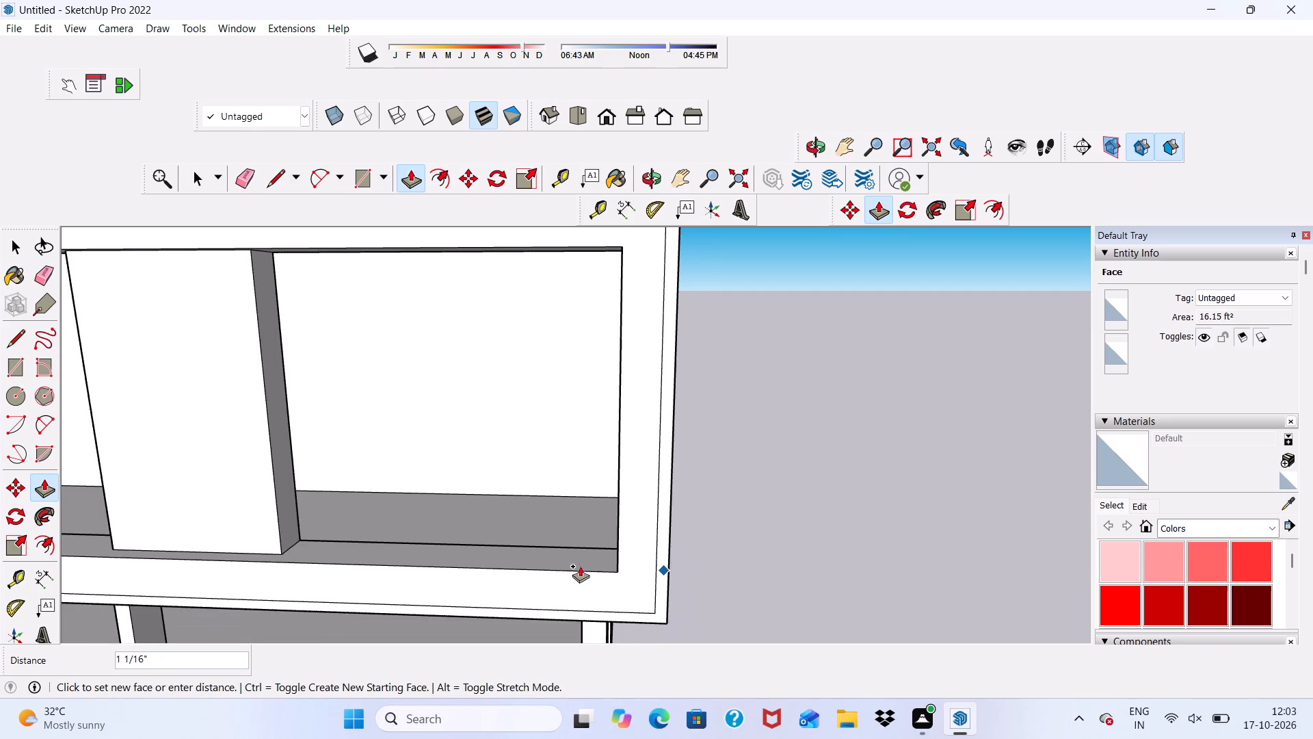
{"action": "scroll", "coordinate": [578, 569], "scroll_direction": "down", "scroll_amount": 6}
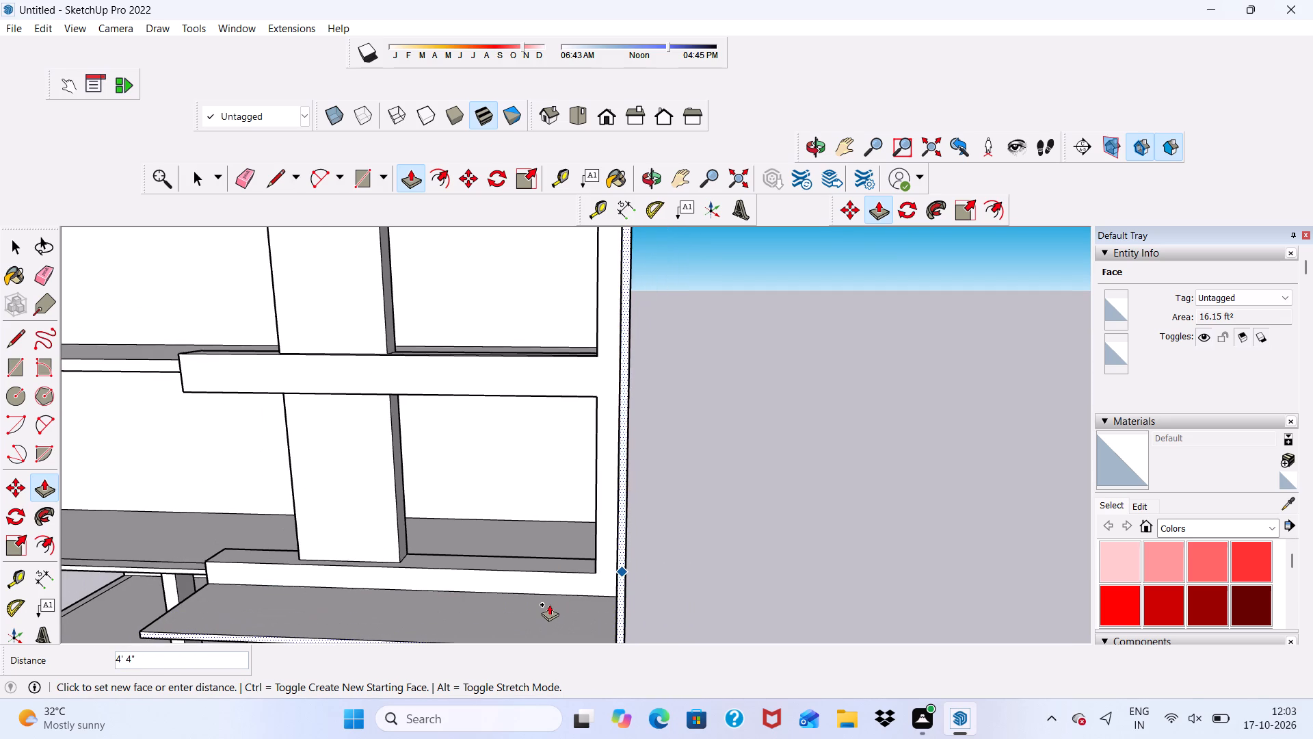
{"action": "key", "text": "6"}
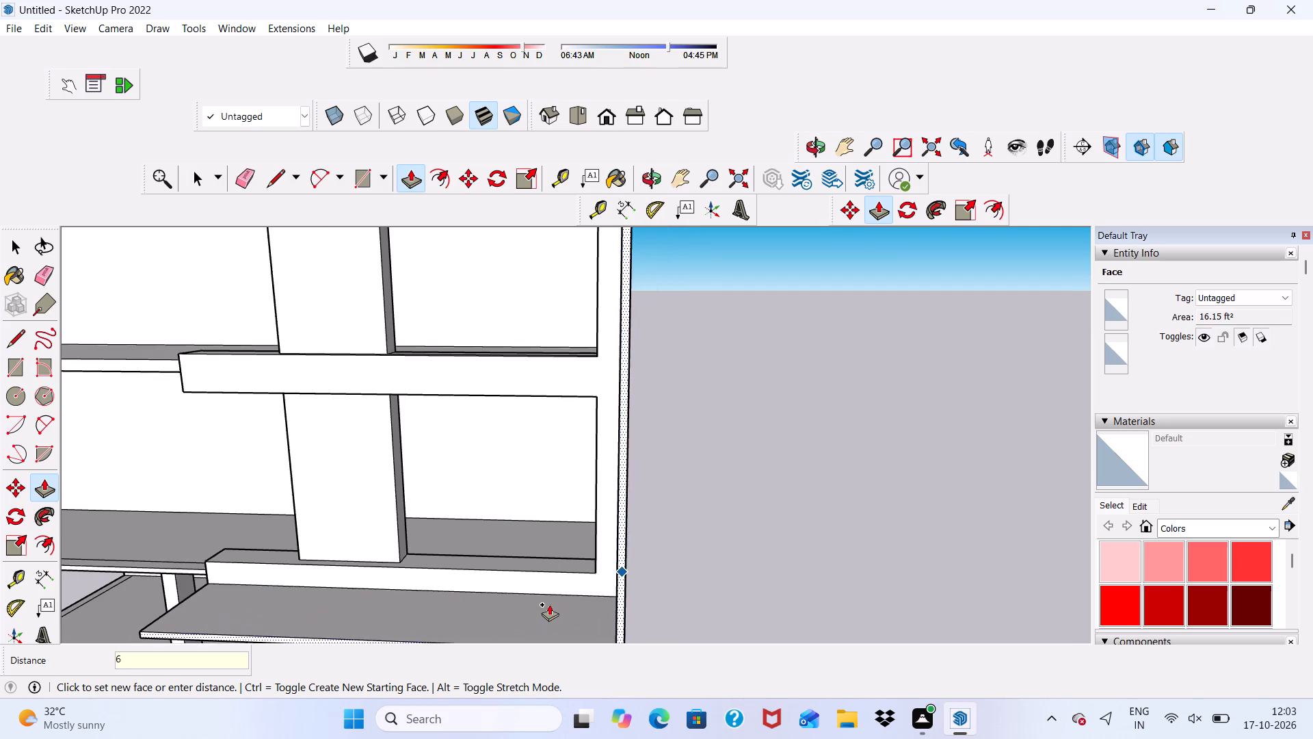
{"action": "key", "text": "BackSpace"}
{"action": "key", "text": "3"}
{"action": "key", "text": "shift+quotedbl"}
{"action": "key", "text": "Return"}
{"action": "scroll", "coordinate": [549, 604], "scroll_direction": "down", "scroll_amount": 7}
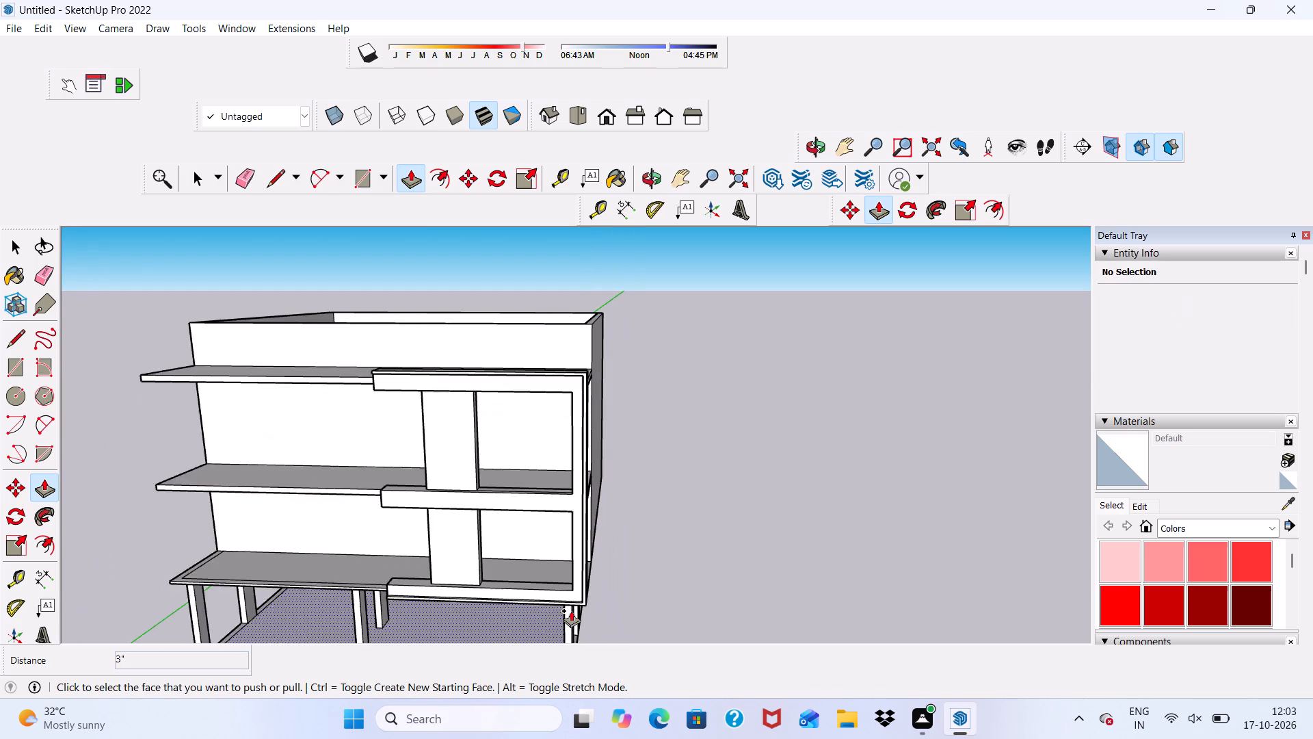
{"action": "scroll", "coordinate": [571, 610], "scroll_direction": "down", "scroll_amount": 4}
{"action": "scroll", "coordinate": [559, 506], "scroll_direction": "up", "scroll_amount": 5}
{"action": "key", "text": "space"}
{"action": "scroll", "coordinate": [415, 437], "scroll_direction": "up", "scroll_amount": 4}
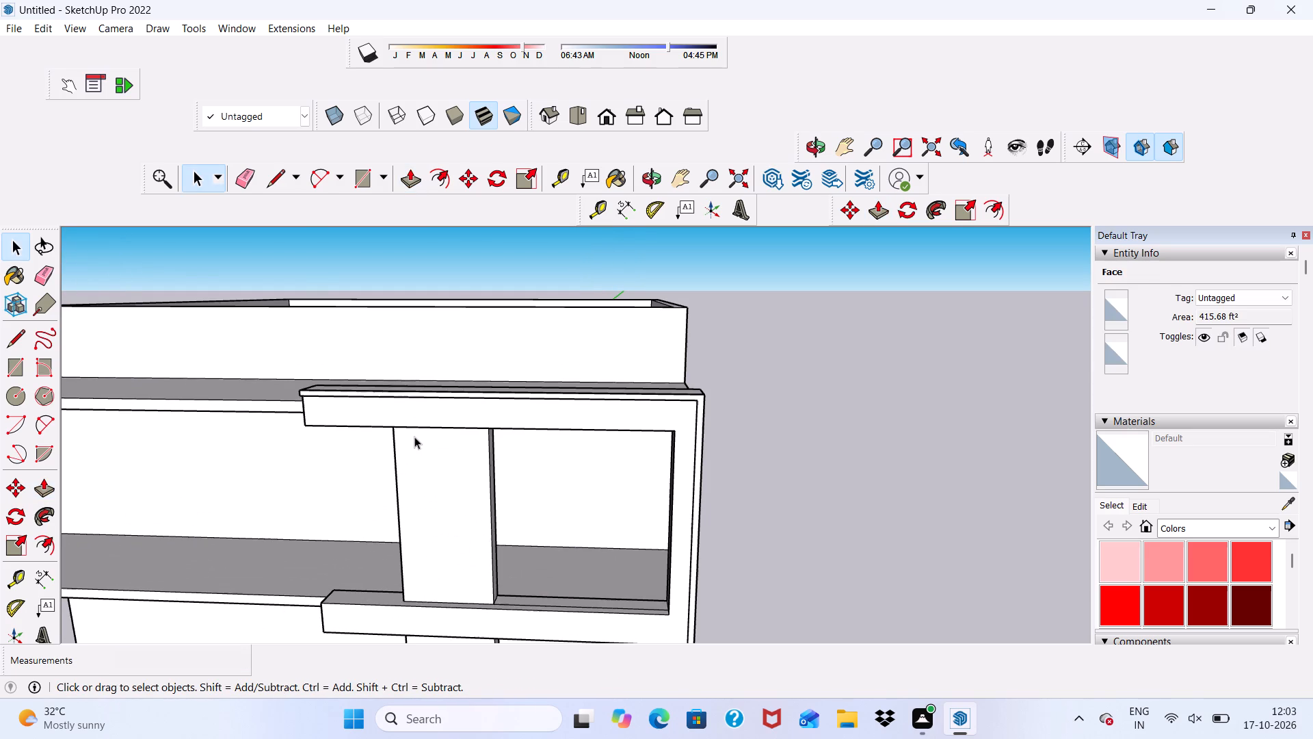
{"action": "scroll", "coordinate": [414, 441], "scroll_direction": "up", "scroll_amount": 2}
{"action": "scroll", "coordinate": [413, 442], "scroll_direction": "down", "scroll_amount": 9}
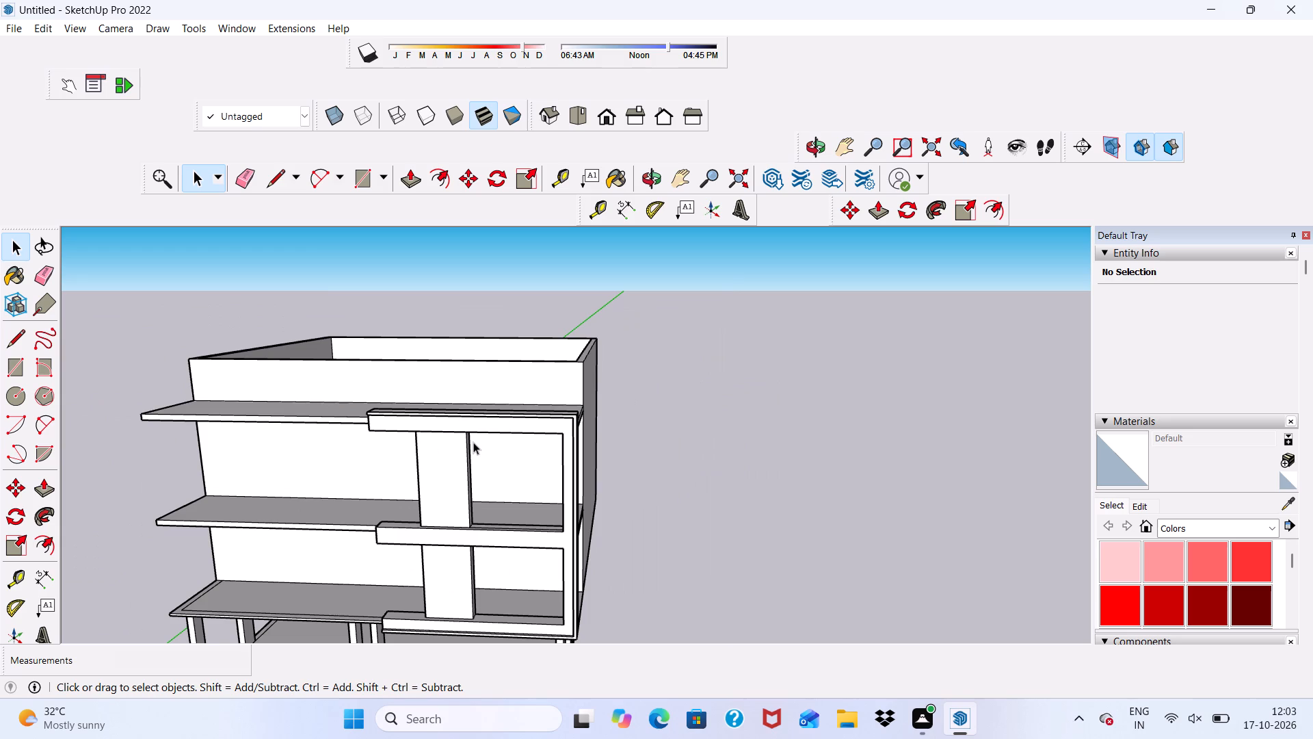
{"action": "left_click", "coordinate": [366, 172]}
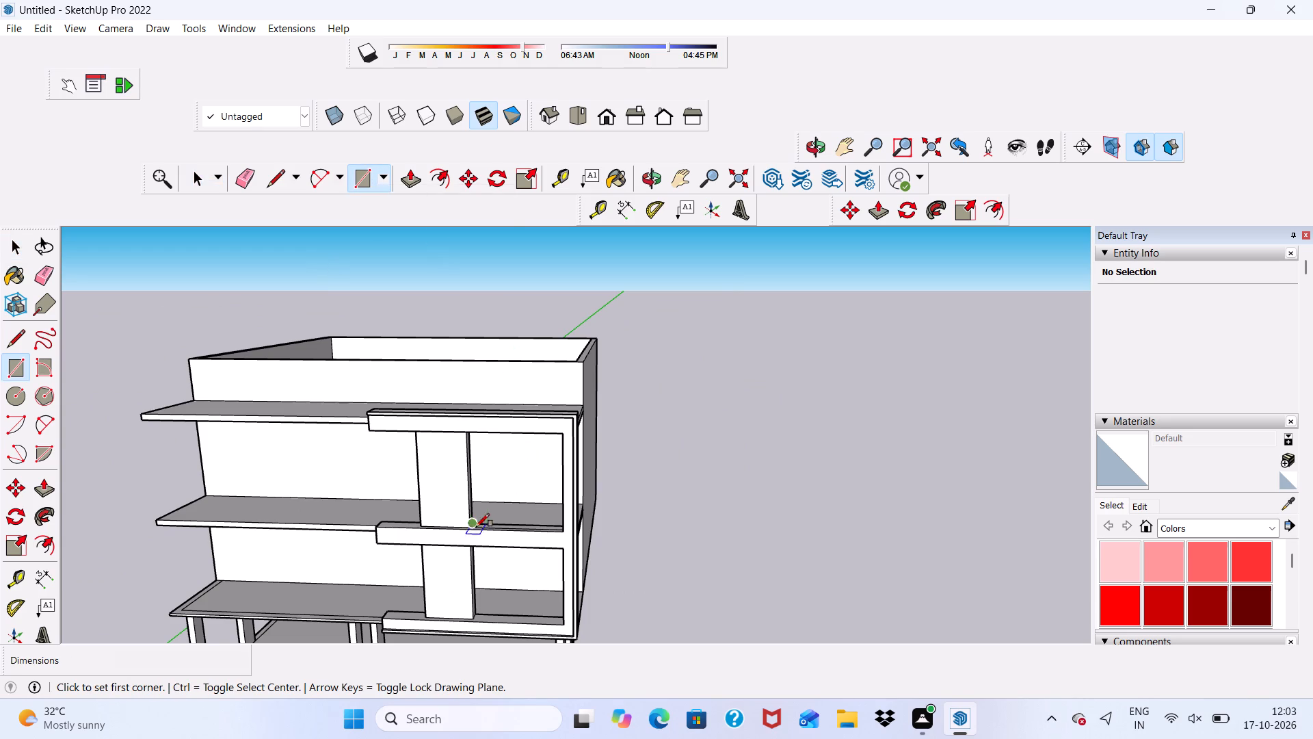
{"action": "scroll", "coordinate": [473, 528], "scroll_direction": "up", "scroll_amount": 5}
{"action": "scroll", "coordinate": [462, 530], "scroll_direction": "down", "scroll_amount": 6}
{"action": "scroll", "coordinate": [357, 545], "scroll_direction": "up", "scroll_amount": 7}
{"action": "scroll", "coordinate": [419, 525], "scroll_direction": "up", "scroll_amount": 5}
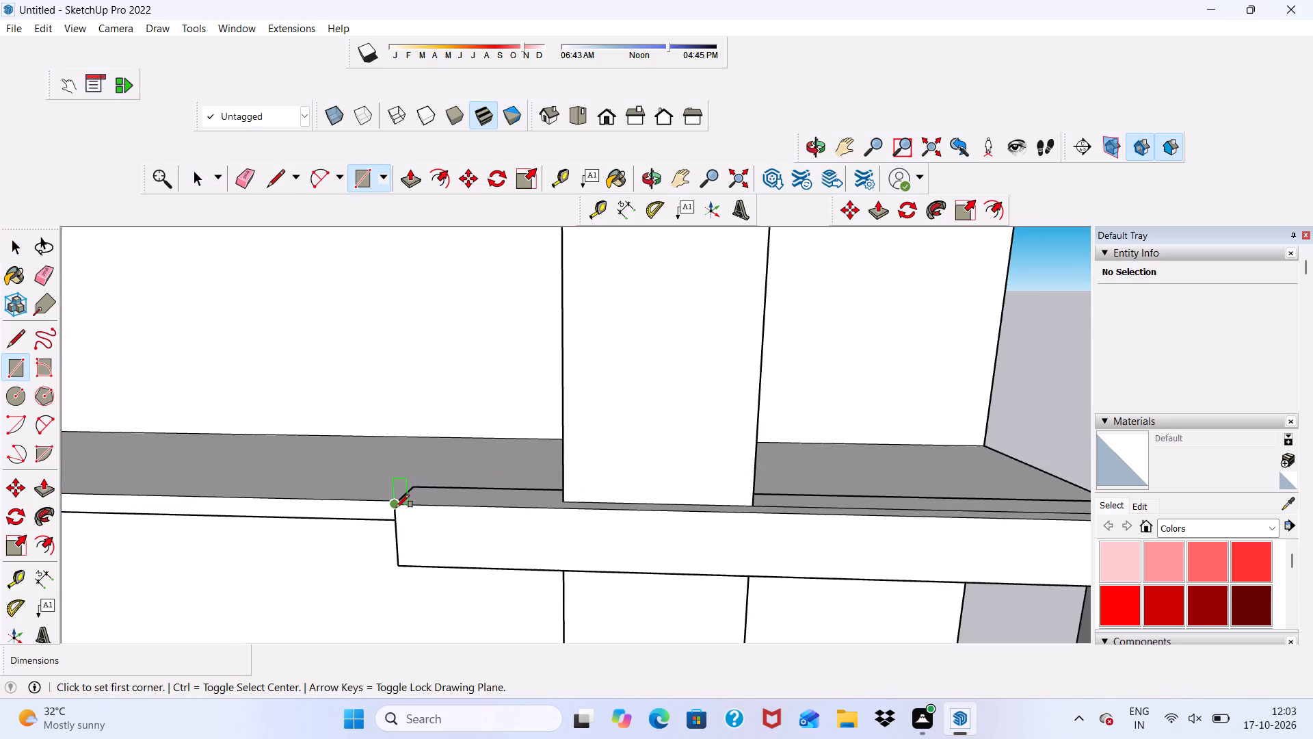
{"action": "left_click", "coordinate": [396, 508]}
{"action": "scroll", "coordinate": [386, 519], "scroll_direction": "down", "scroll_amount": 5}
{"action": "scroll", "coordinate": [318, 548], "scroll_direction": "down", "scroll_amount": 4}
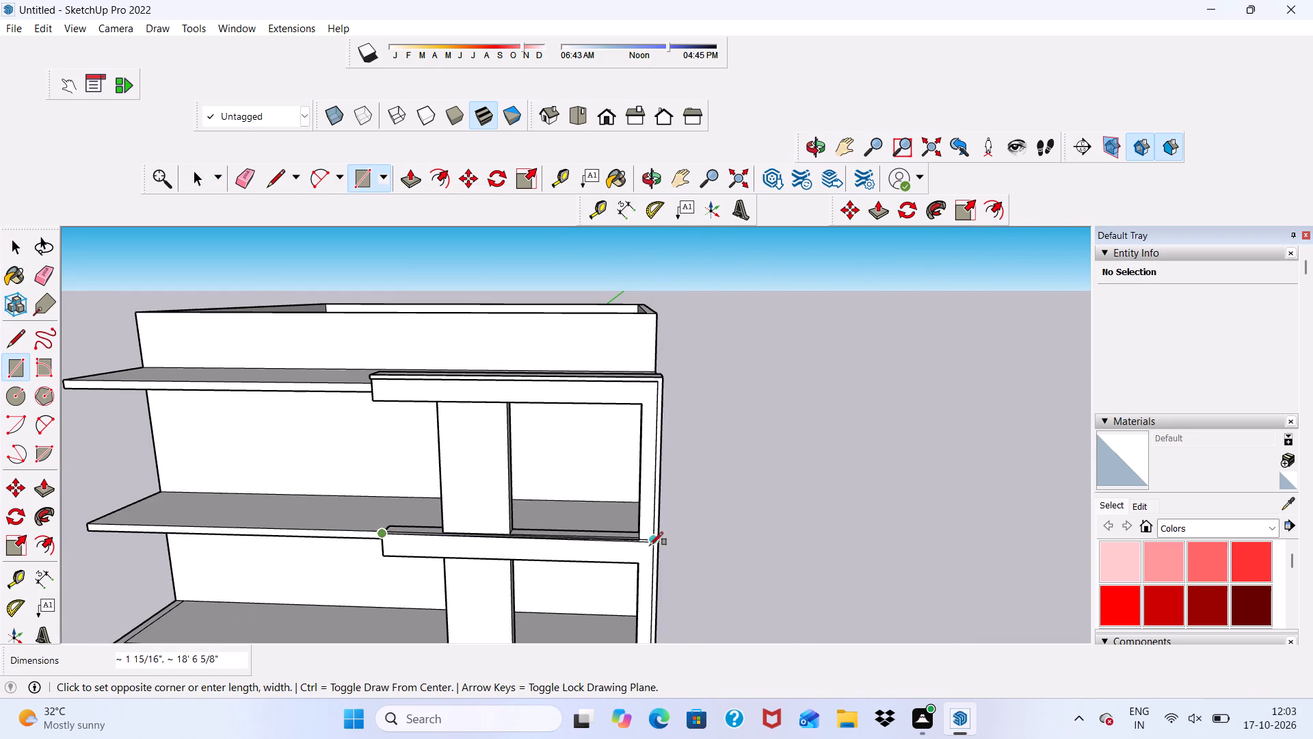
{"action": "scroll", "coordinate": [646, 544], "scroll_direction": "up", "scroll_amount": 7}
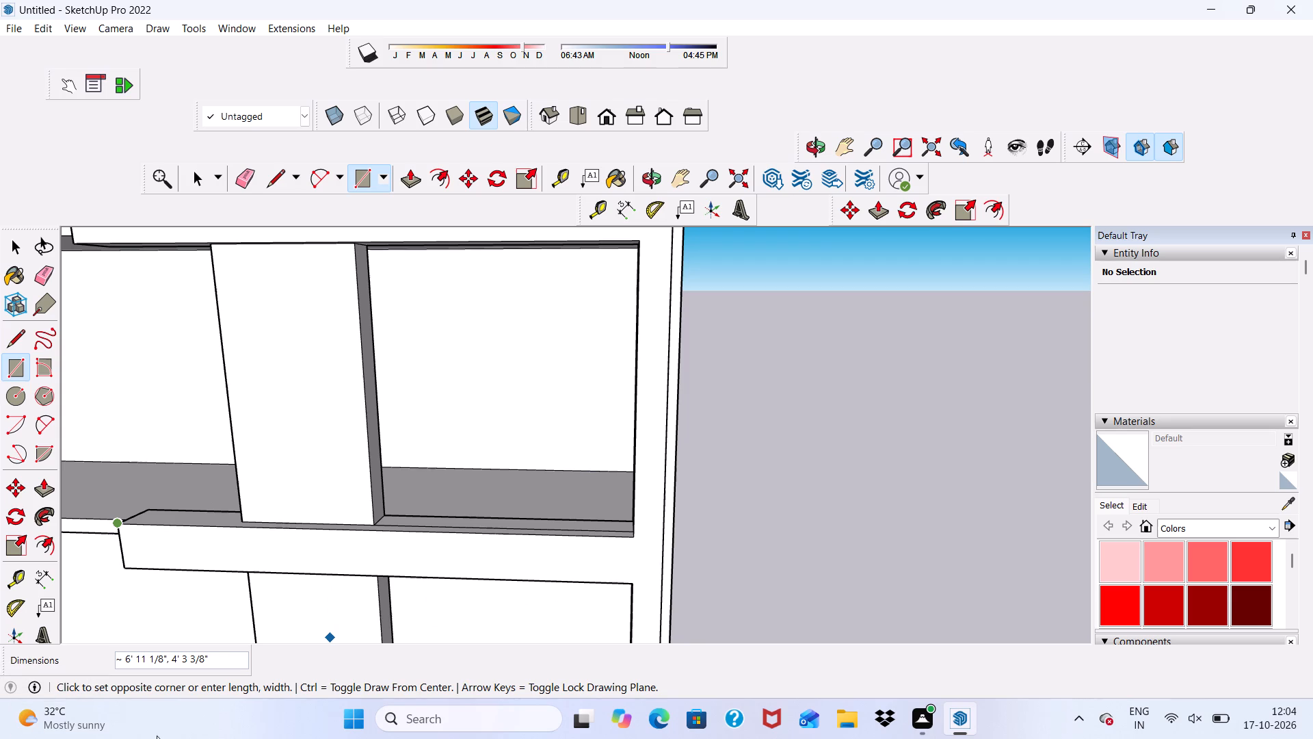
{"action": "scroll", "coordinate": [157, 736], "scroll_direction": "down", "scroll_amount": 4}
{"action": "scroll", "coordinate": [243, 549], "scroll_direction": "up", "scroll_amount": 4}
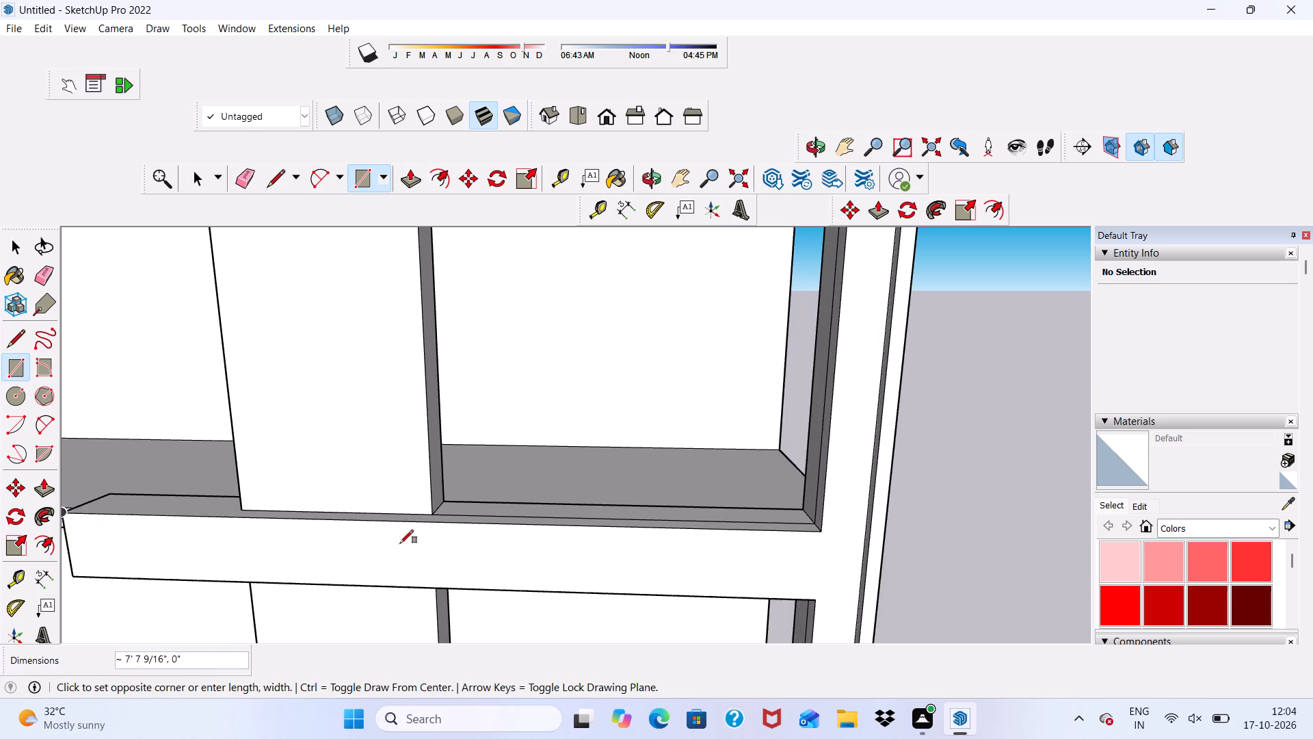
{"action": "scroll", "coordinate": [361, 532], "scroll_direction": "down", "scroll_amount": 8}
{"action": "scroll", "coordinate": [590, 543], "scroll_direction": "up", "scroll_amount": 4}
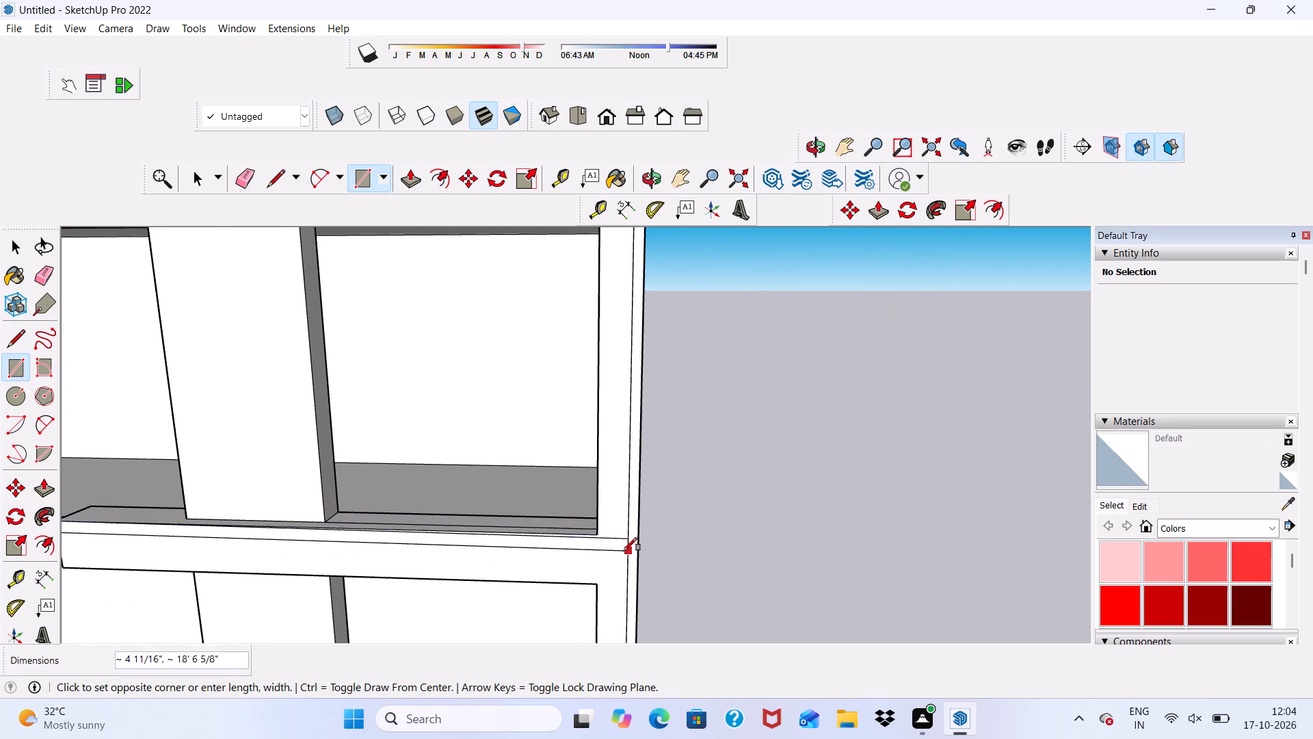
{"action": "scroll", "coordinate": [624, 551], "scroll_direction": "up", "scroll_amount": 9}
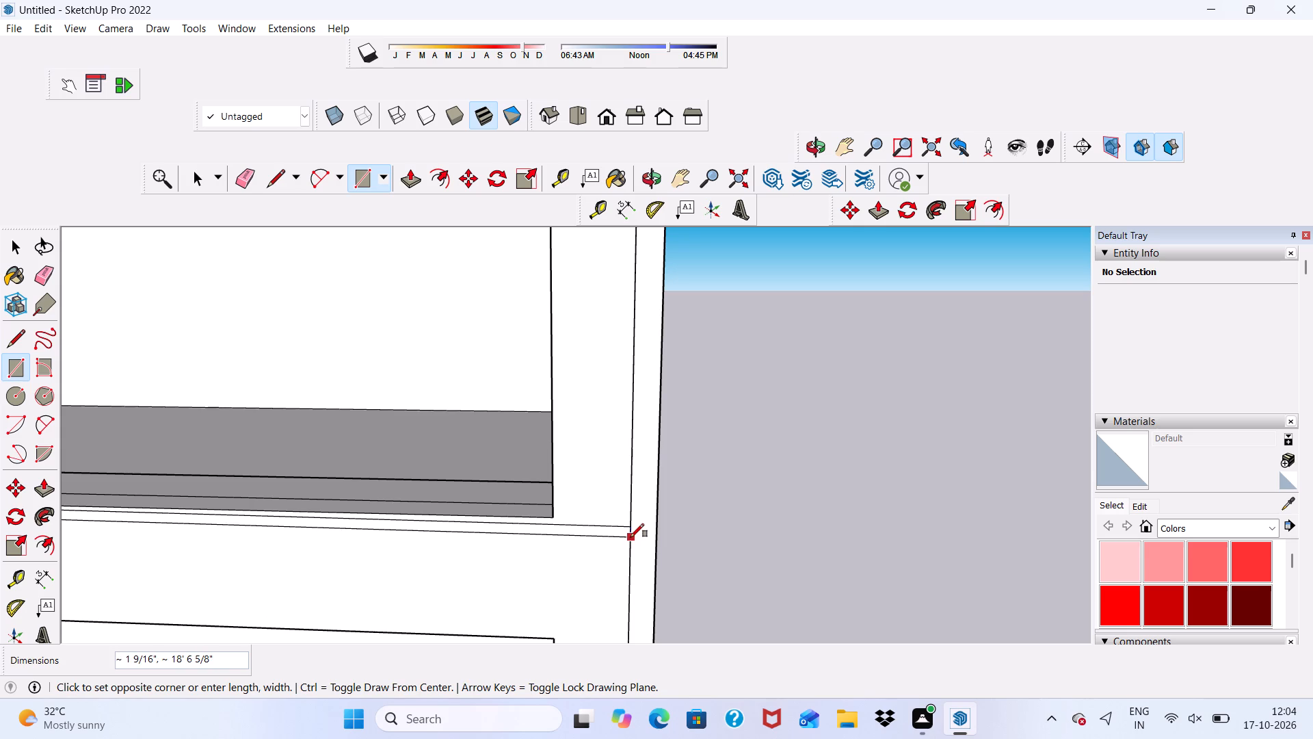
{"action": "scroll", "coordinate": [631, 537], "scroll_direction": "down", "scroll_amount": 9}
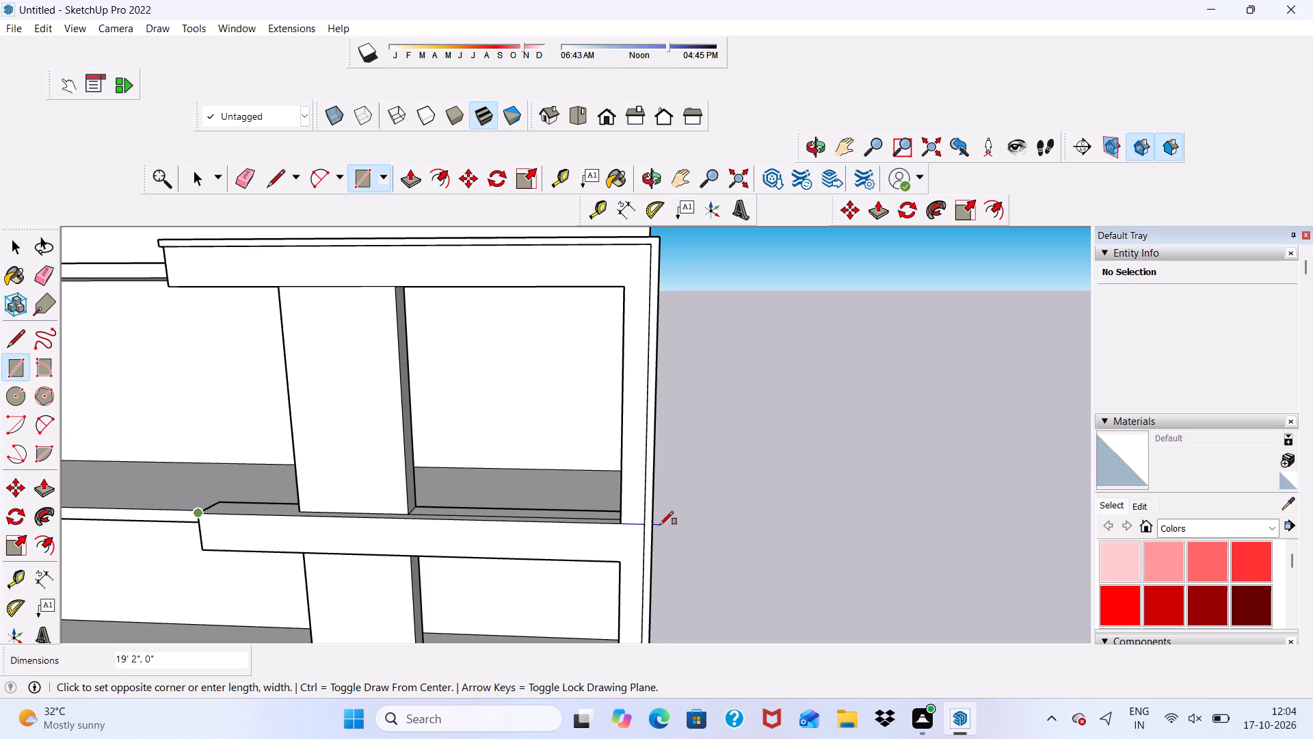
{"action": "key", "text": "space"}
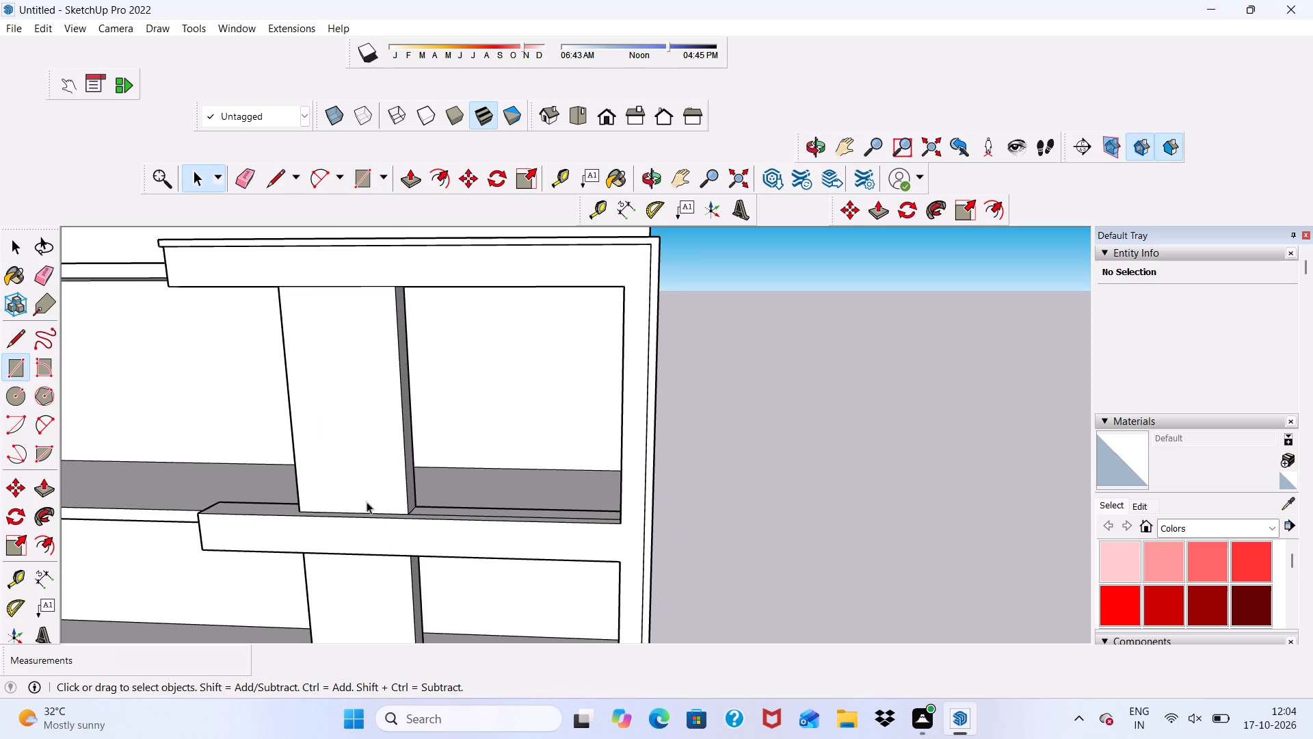
Draw a strip about 17' 7 3/8" by 3 1/16" along the upper front edge of the E-shaped frame's middle bar.
{"action": "left_click", "coordinate": [367, 179]}
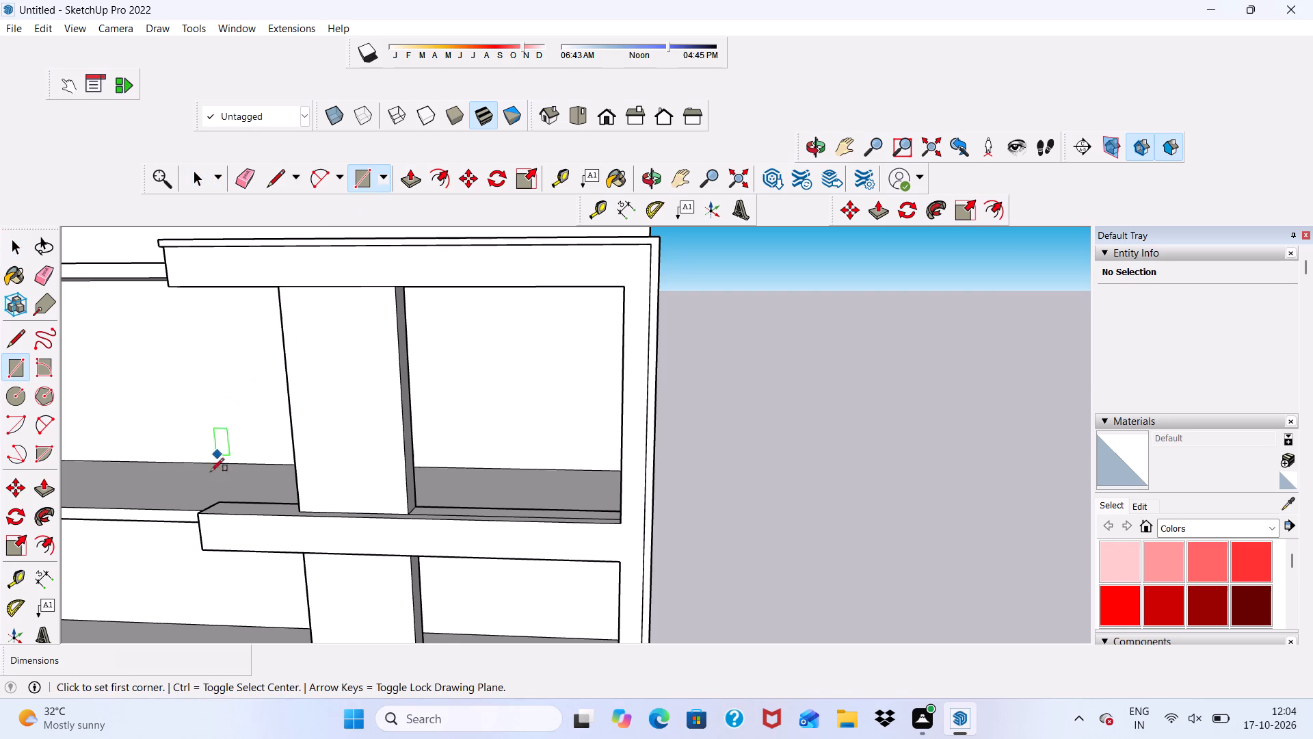
{"action": "scroll", "coordinate": [192, 516], "scroll_direction": "up", "scroll_amount": 5}
{"action": "left_click", "coordinate": [199, 514]}
{"action": "scroll", "coordinate": [107, 482], "scroll_direction": "down", "scroll_amount": 6}
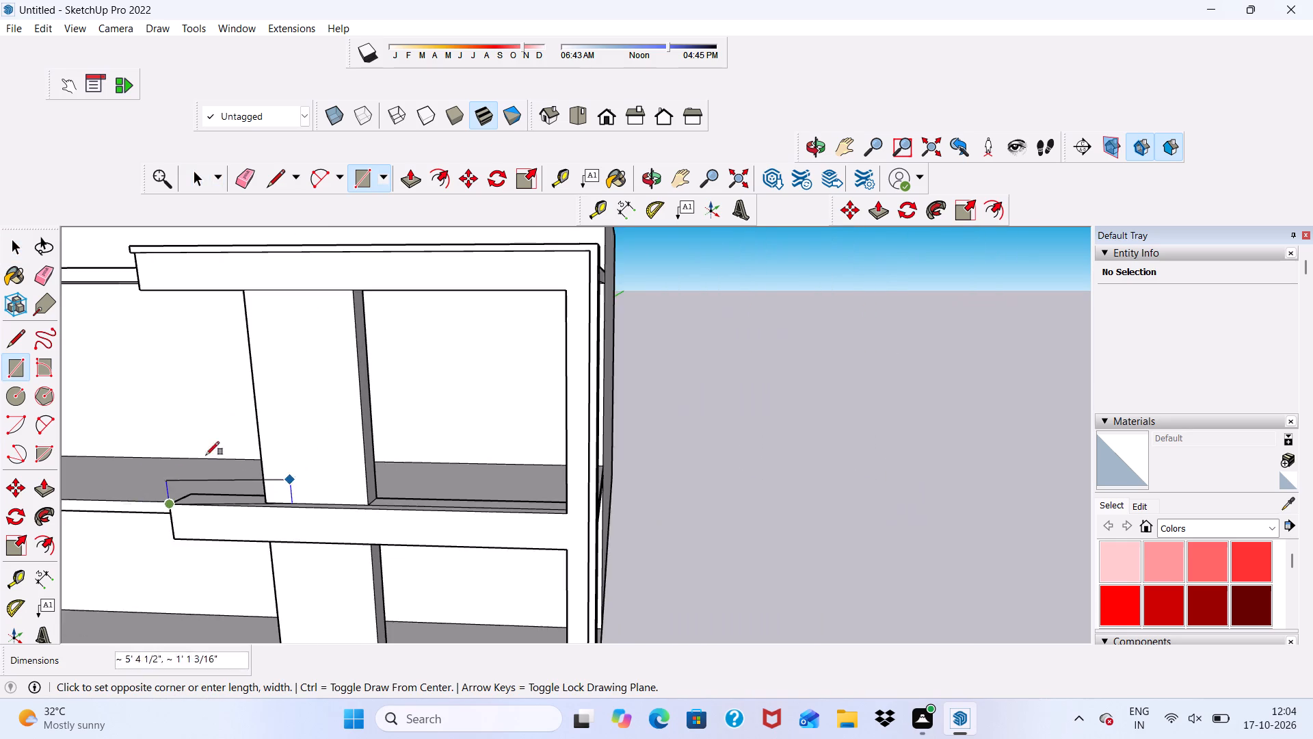
{"action": "scroll", "coordinate": [206, 455], "scroll_direction": "down", "scroll_amount": 5}
{"action": "scroll", "coordinate": [429, 524], "scroll_direction": "up", "scroll_amount": 11}
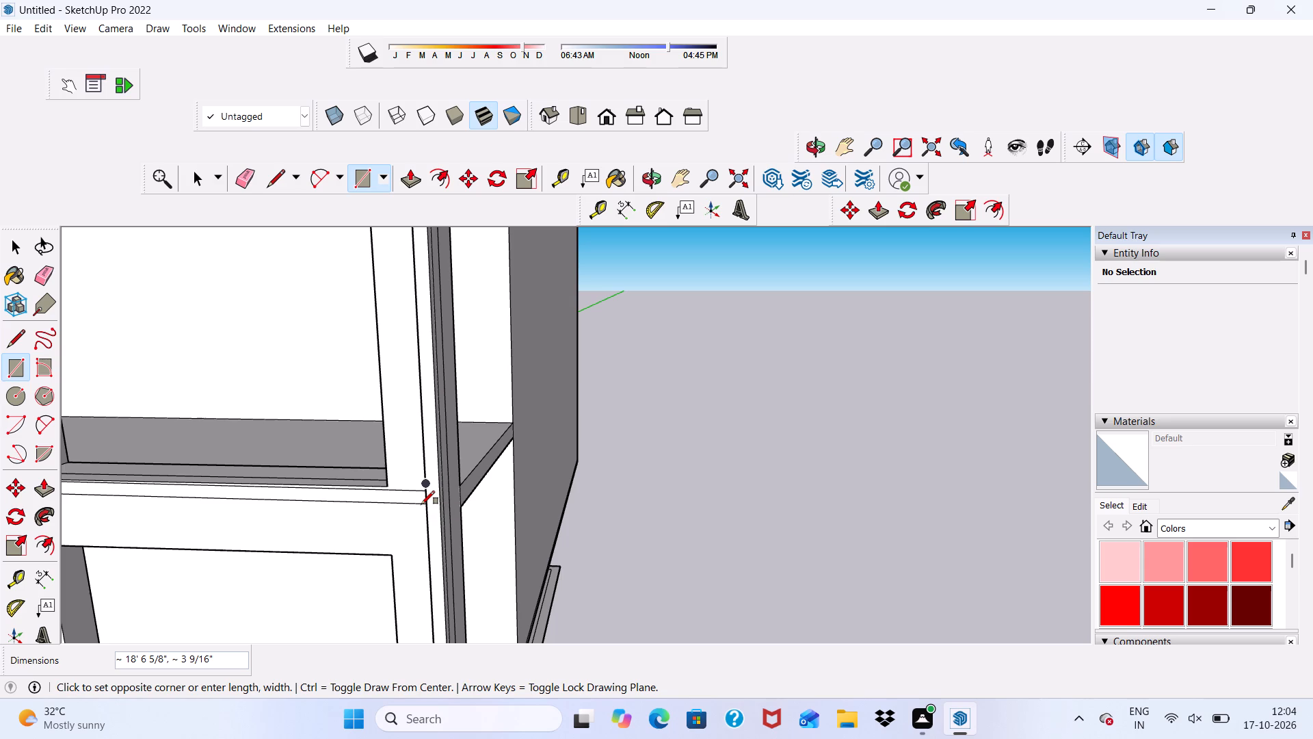
{"action": "scroll", "coordinate": [57, 646], "scroll_direction": "down", "scroll_amount": 7}
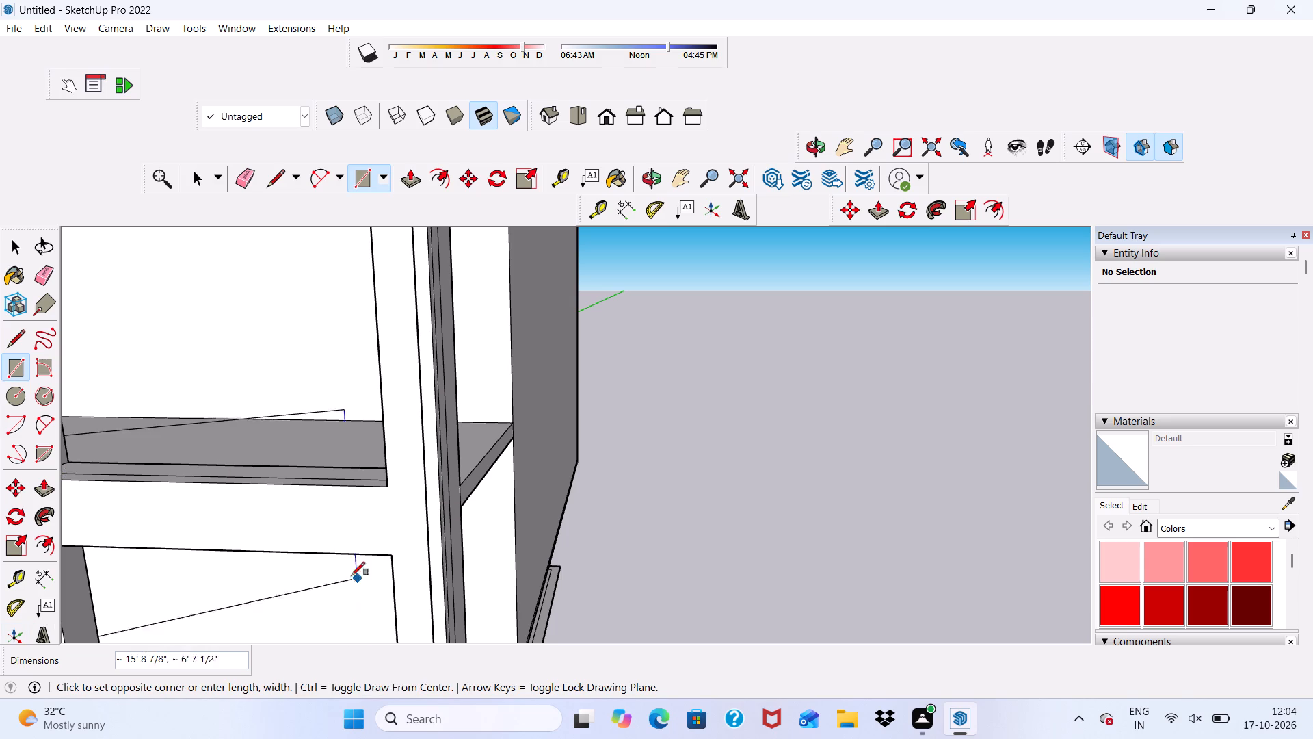
{"action": "scroll", "coordinate": [352, 575], "scroll_direction": "down", "scroll_amount": 10}
{"action": "scroll", "coordinate": [577, 558], "scroll_direction": "up", "scroll_amount": 4}
{"action": "scroll", "coordinate": [503, 516], "scroll_direction": "up", "scroll_amount": 3}
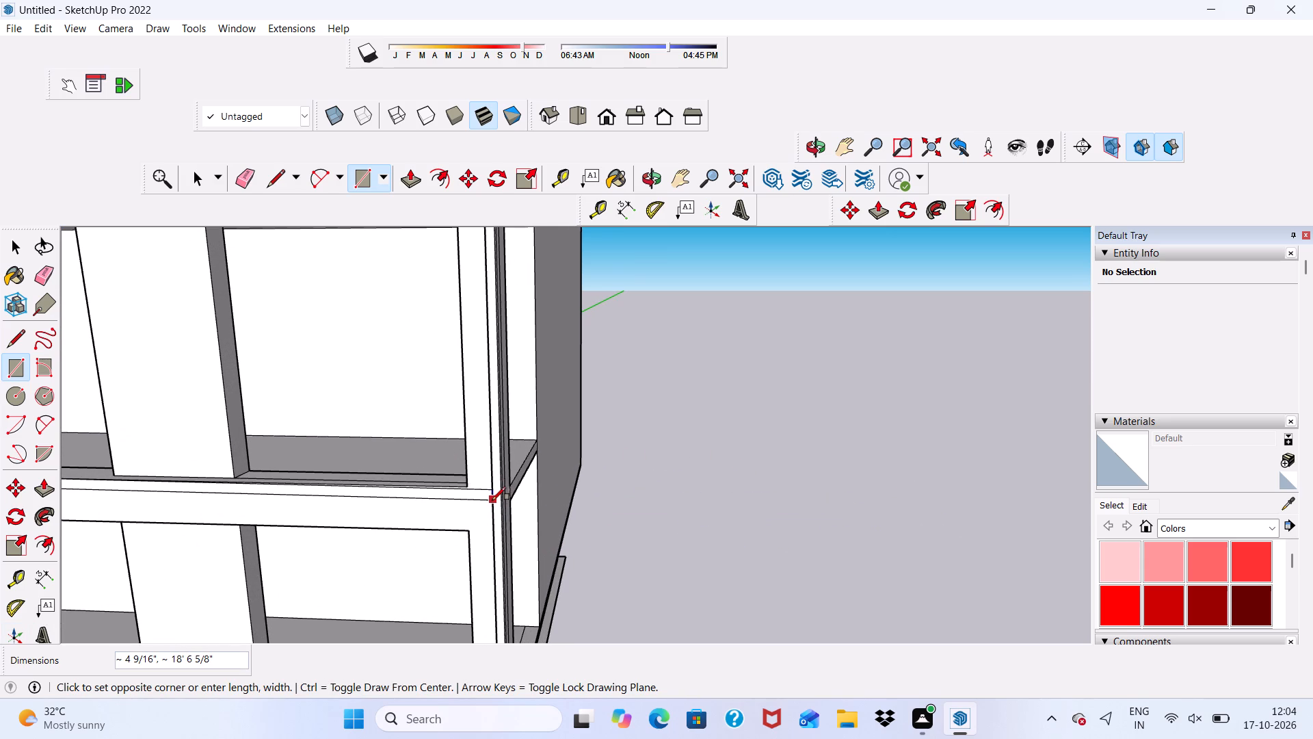
{"action": "scroll", "coordinate": [486, 489], "scroll_direction": "up", "scroll_amount": 5}
{"action": "scroll", "coordinate": [483, 490], "scroll_direction": "down", "scroll_amount": 2}
{"action": "middle_click_drag", "start_coordinate": [481, 500], "coordinate": [612, 502]}
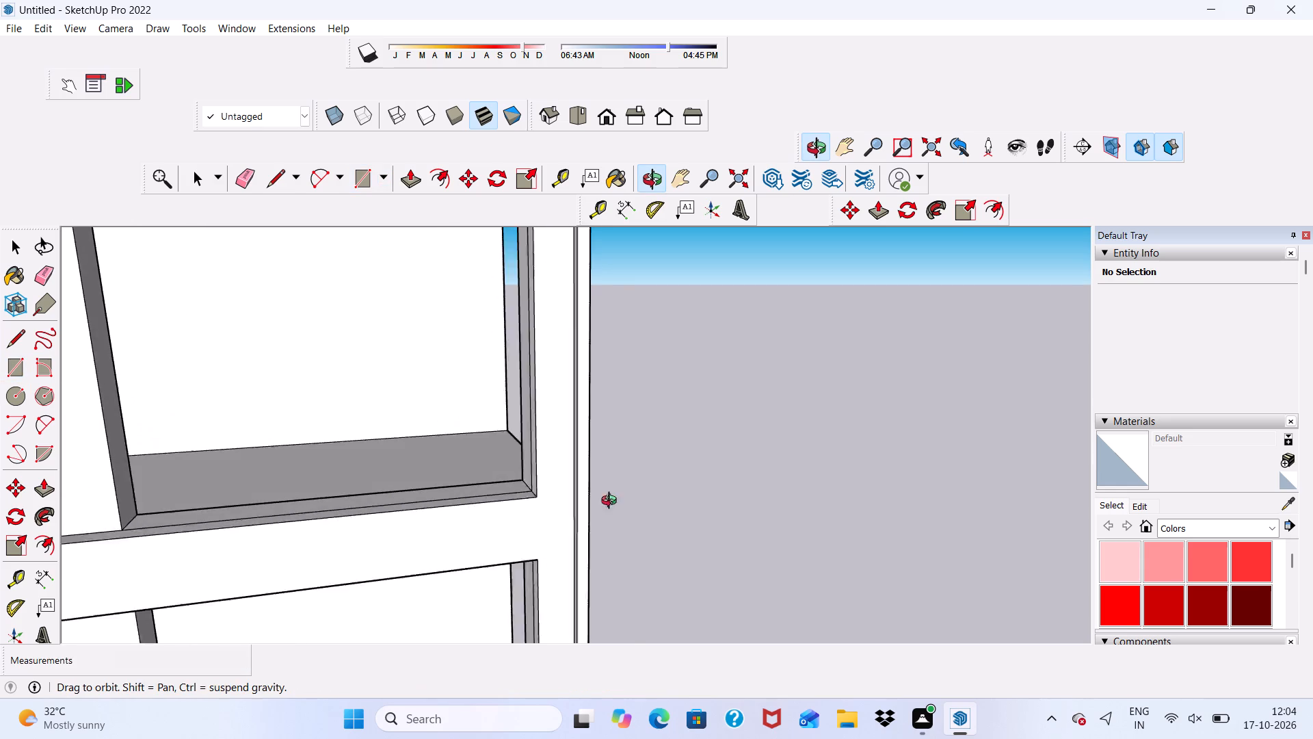
{"action": "middle_click_drag", "start_coordinate": [612, 502], "coordinate": [640, 510]}
{"action": "scroll", "coordinate": [573, 519], "scroll_direction": "up", "scroll_amount": 5}
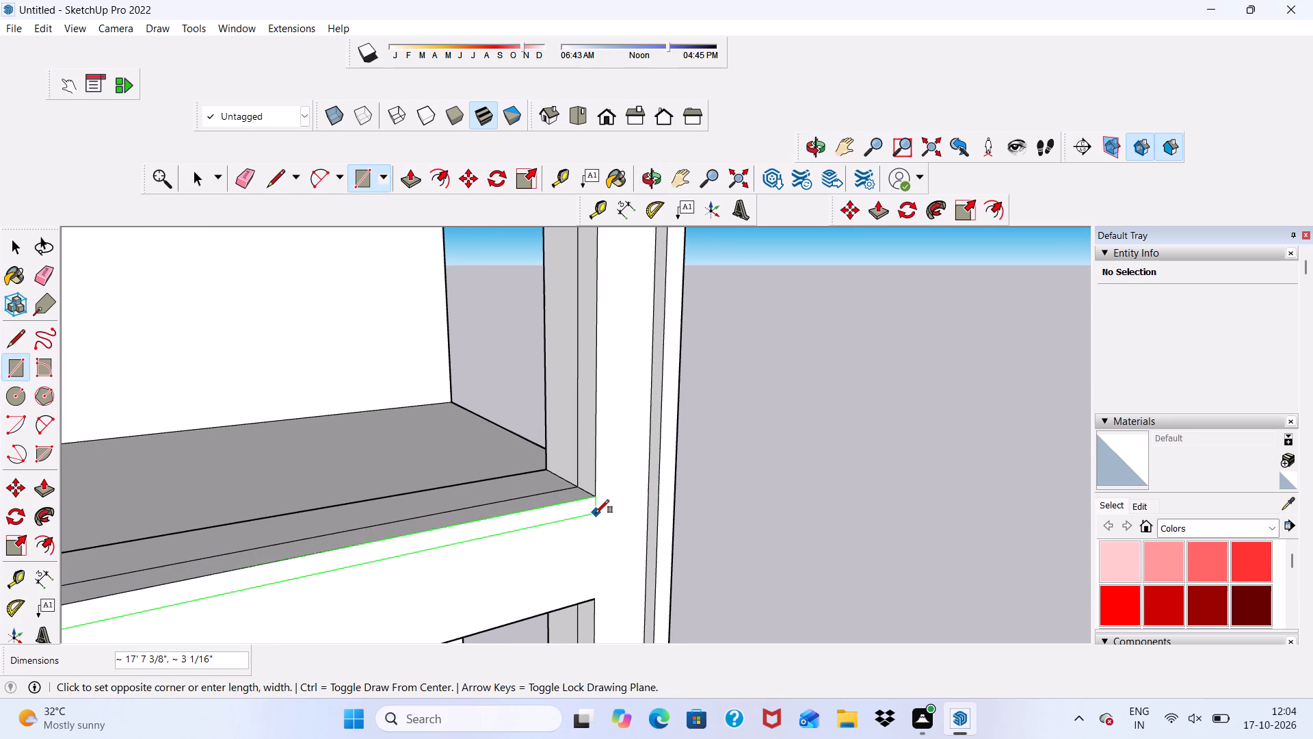
{"action": "left_click", "coordinate": [596, 513]}
Push/Pull the strip along the middle bar's upper front edge outward by 3".
{"action": "scroll", "coordinate": [583, 506], "scroll_direction": "down", "scroll_amount": 14}
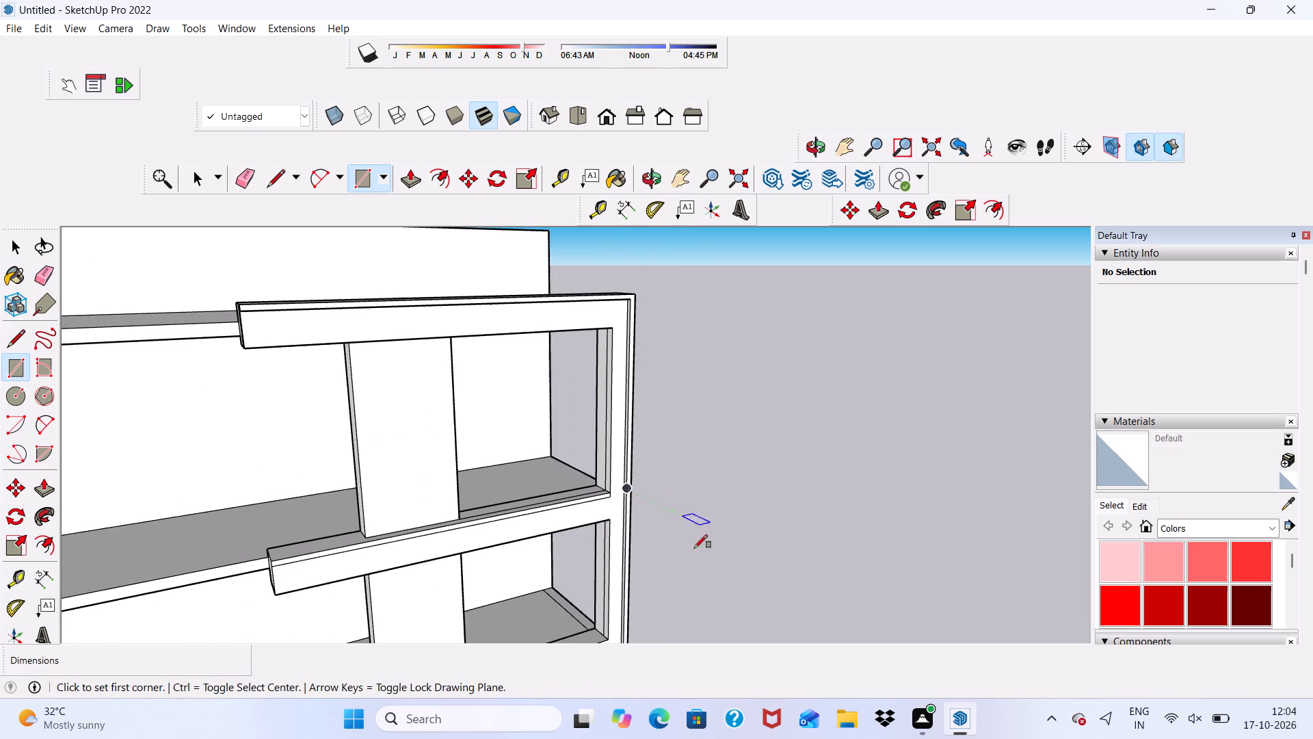
{"action": "middle_click_drag", "start_coordinate": [691, 594], "coordinate": [601, 569]}
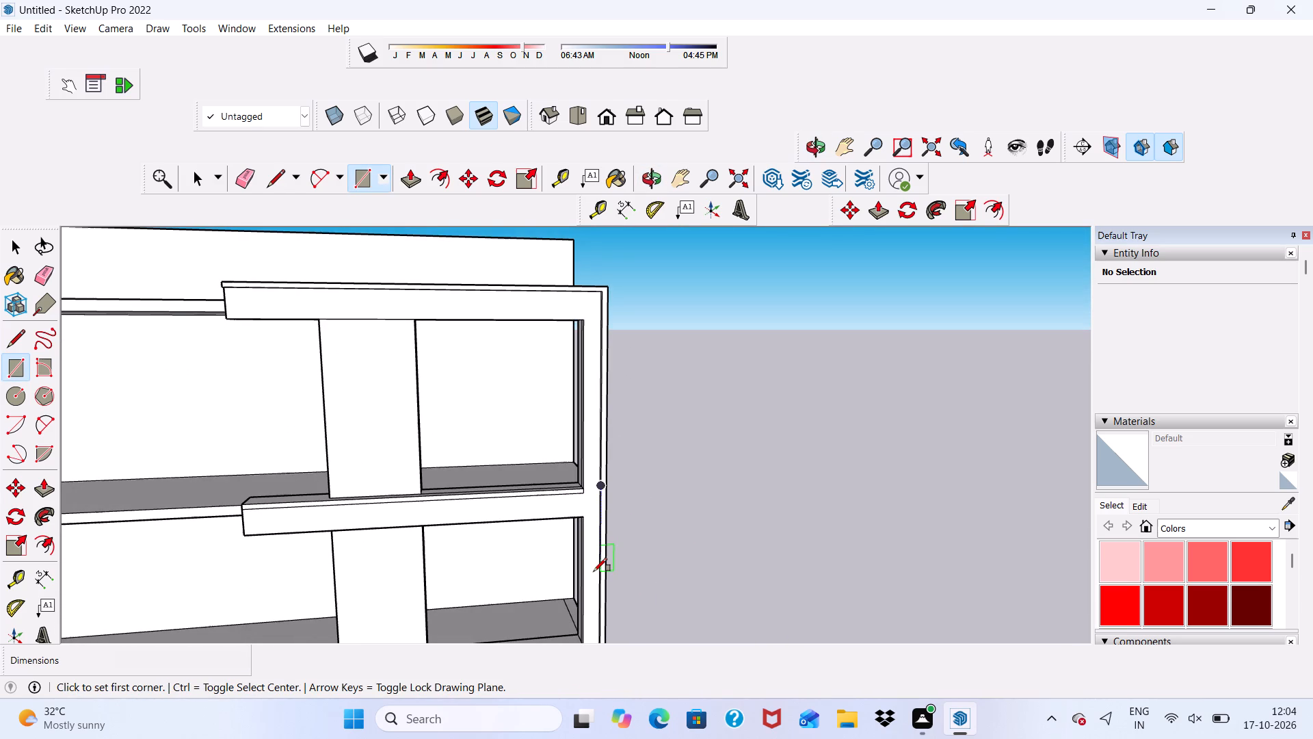
{"action": "key", "text": "n"}
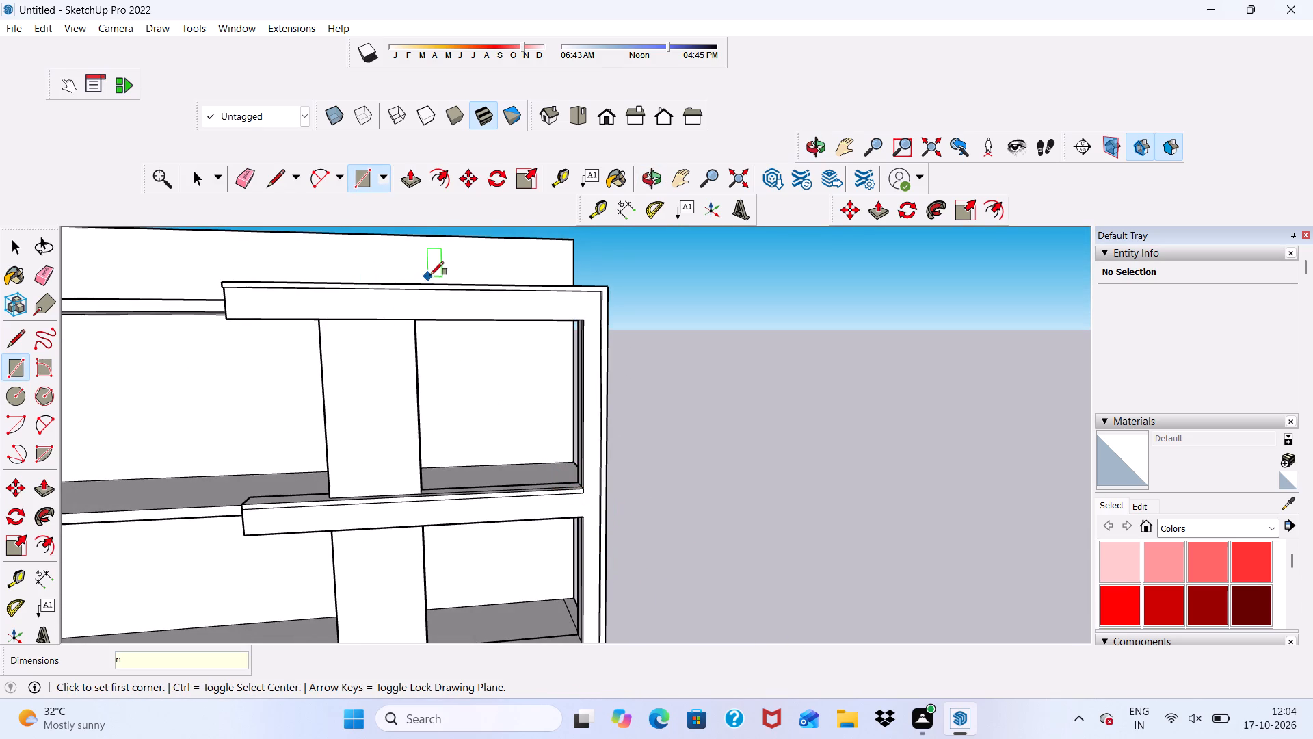
{"action": "left_click", "coordinate": [404, 177]}
{"action": "scroll", "coordinate": [396, 547], "scroll_direction": "up", "scroll_amount": 3}
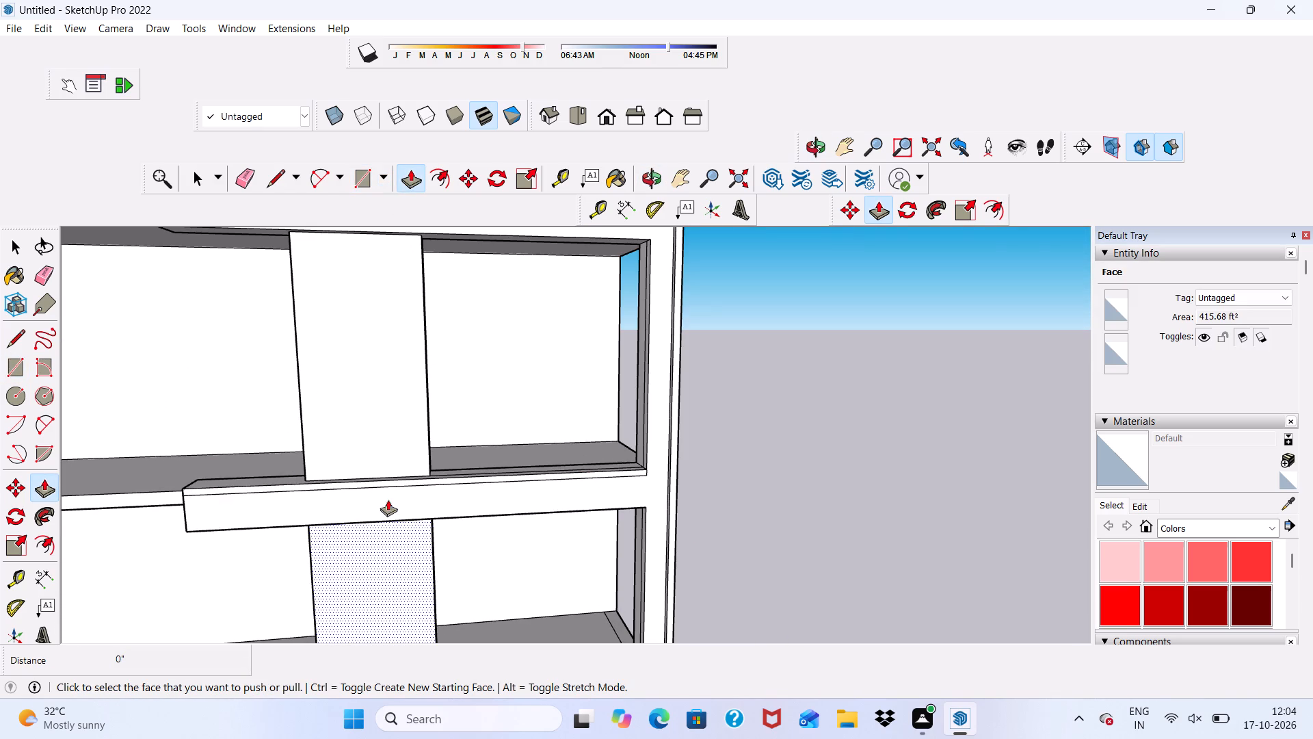
{"action": "scroll", "coordinate": [384, 487], "scroll_direction": "up", "scroll_amount": 5}
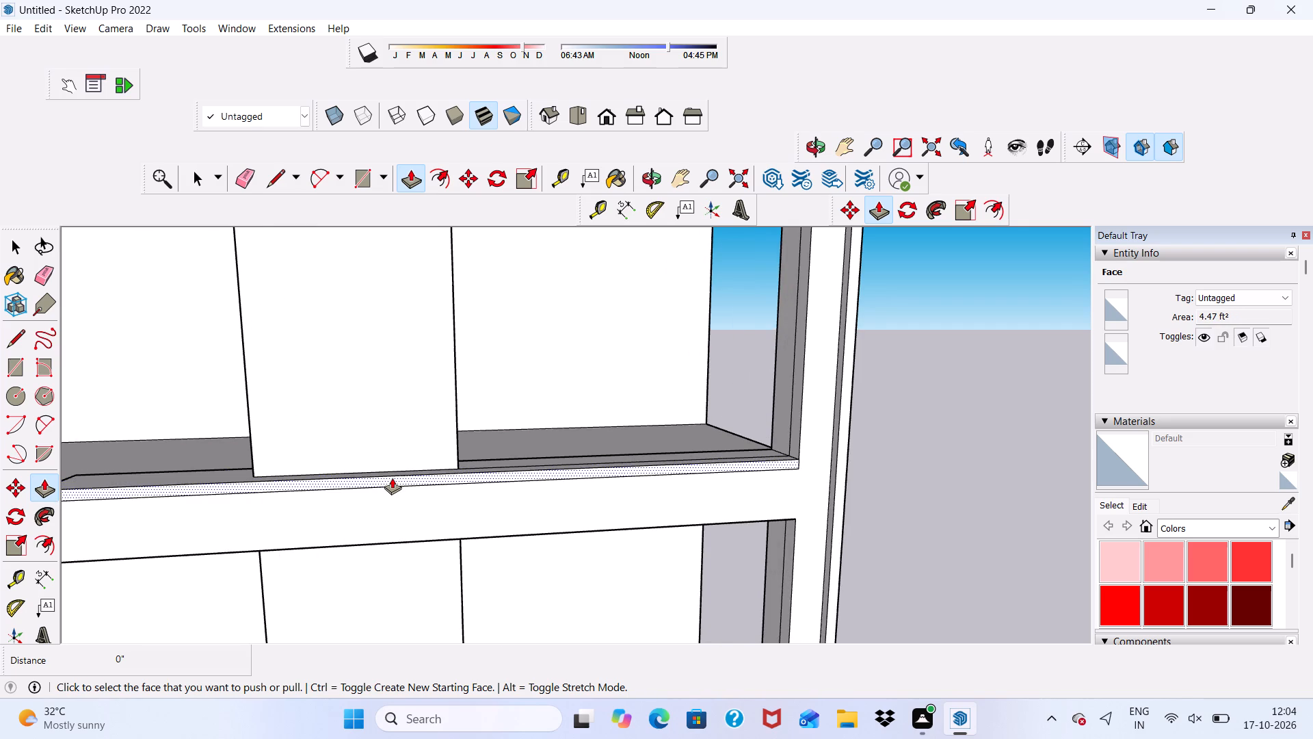
{"action": "left_click", "coordinate": [392, 478]}
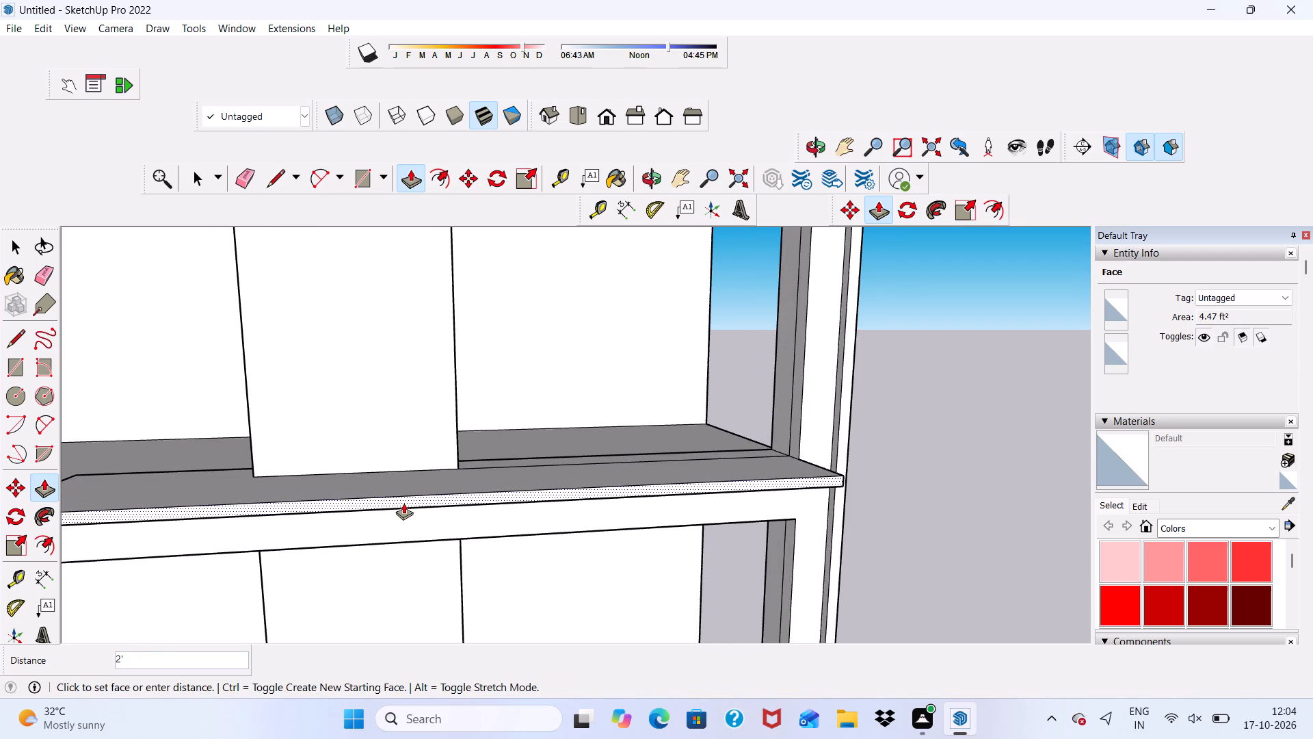
{"action": "key", "text": "3"}
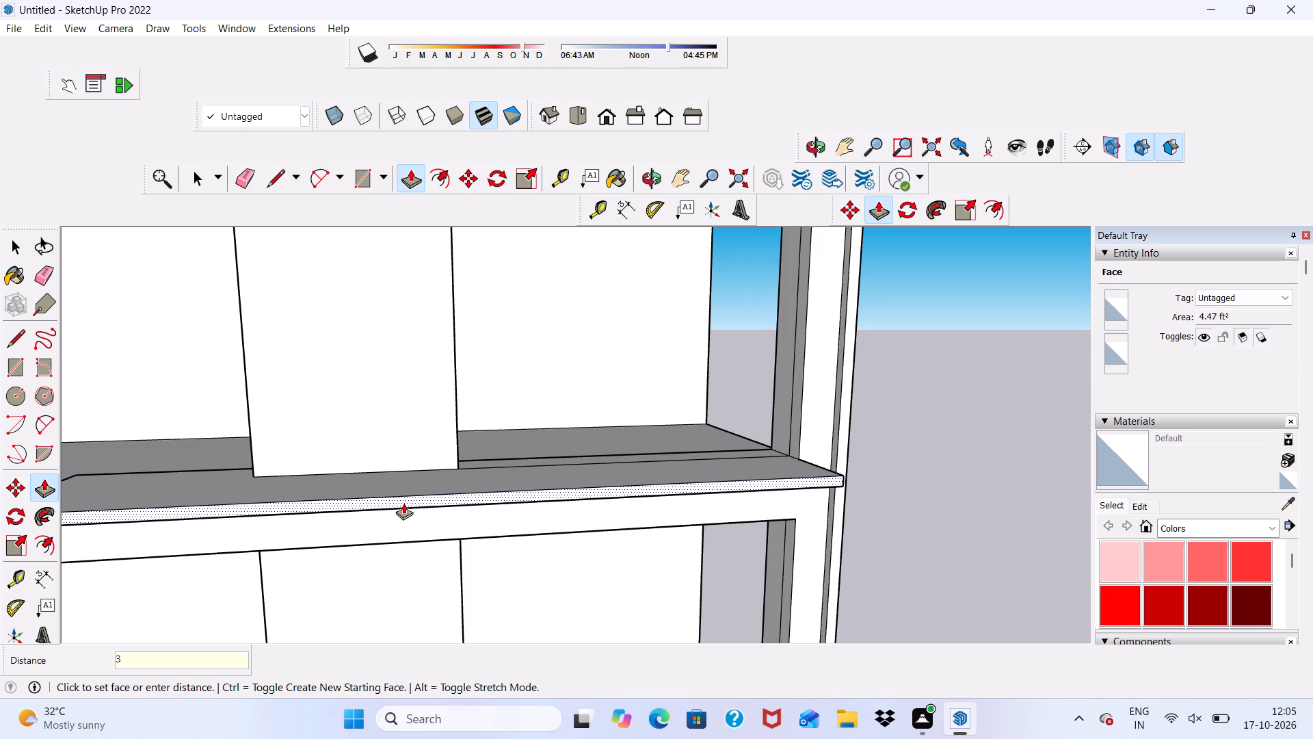
{"action": "key", "text": "shift+quotedbl"}
{"action": "key", "text": "Return"}
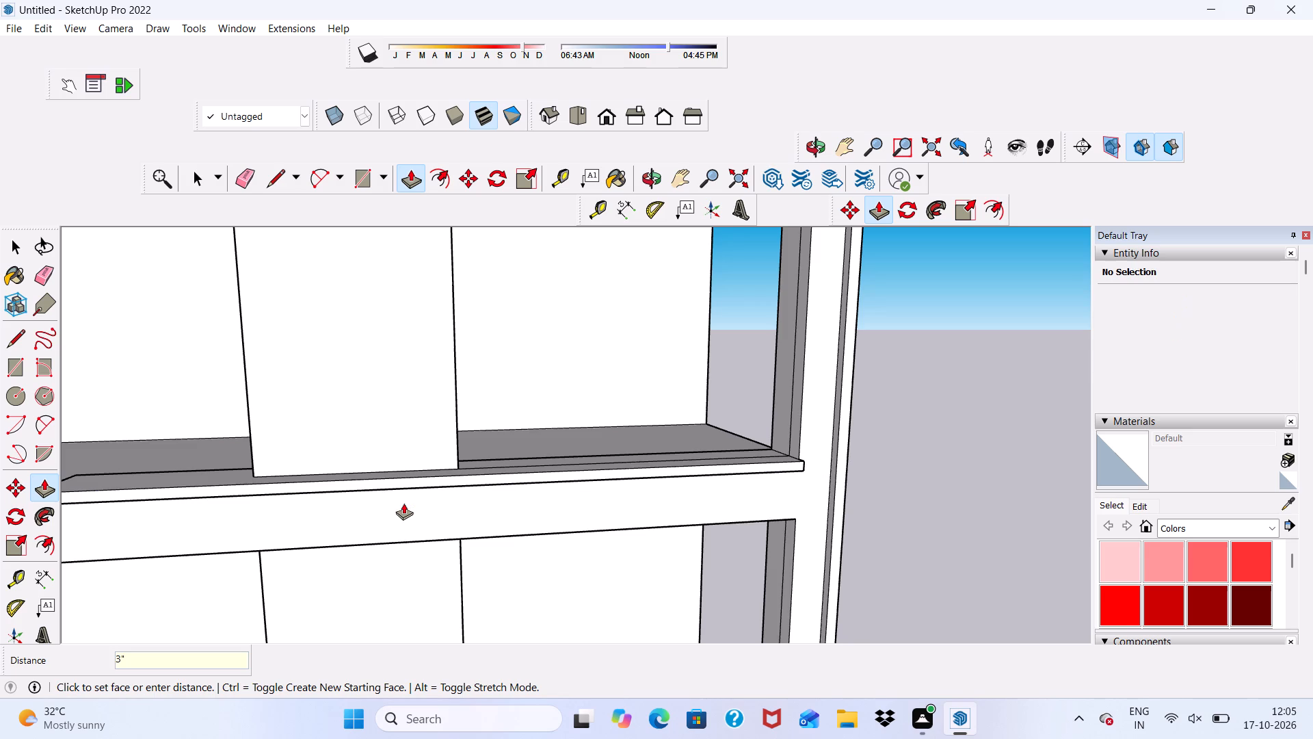
Draw a strip about 17' 7 1/4" by 3 3/4" along the lower front edge of the E-shaped frame's middle bar.
{"action": "scroll", "coordinate": [403, 506], "scroll_direction": "up", "scroll_amount": 1}
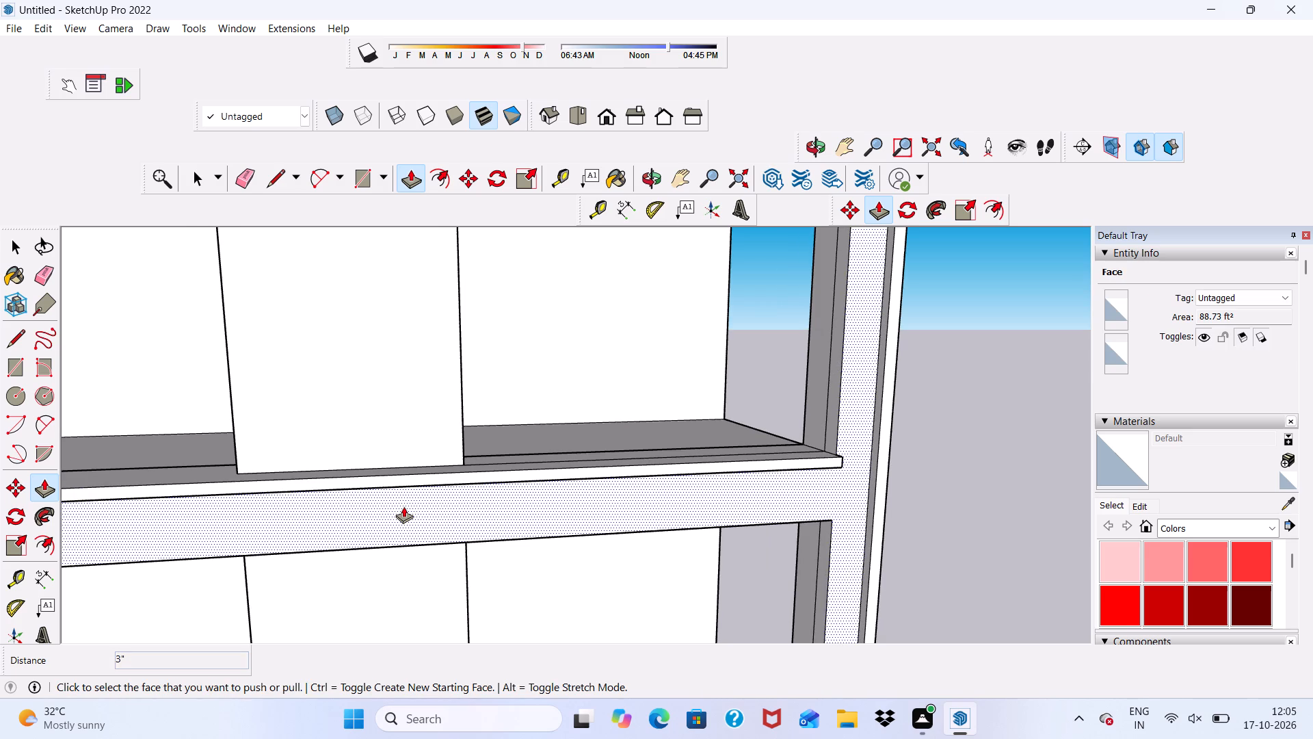
{"action": "key", "text": "space"}
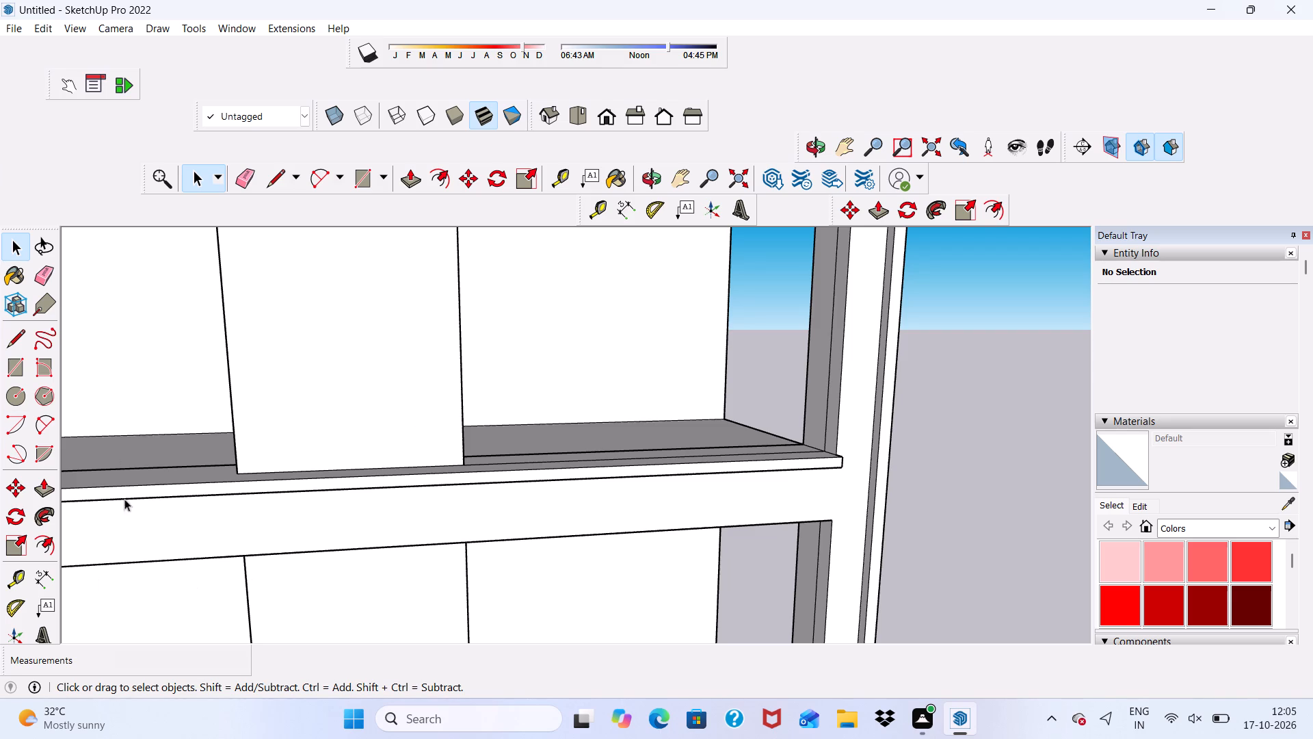
{"action": "scroll", "coordinate": [191, 459], "scroll_direction": "down", "scroll_amount": 9}
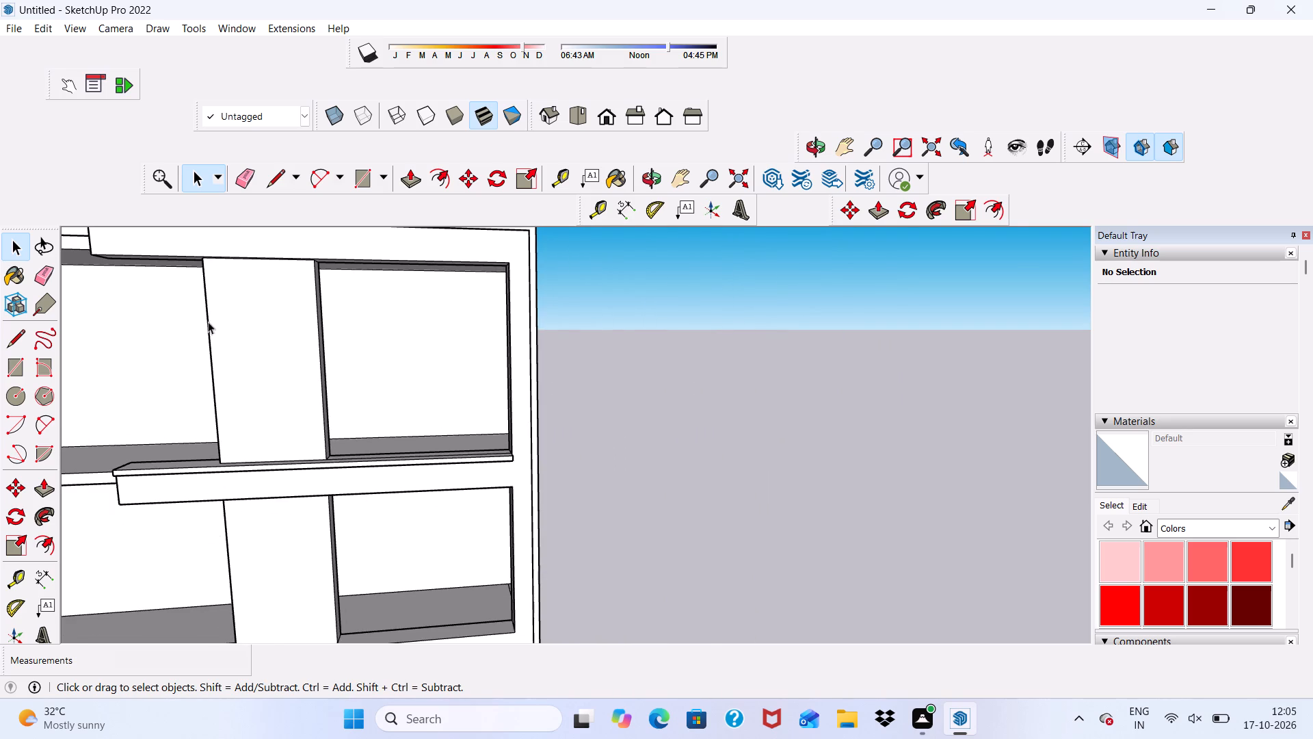
{"action": "left_click", "coordinate": [369, 176]}
{"action": "scroll", "coordinate": [185, 601], "scroll_direction": "up", "scroll_amount": 4}
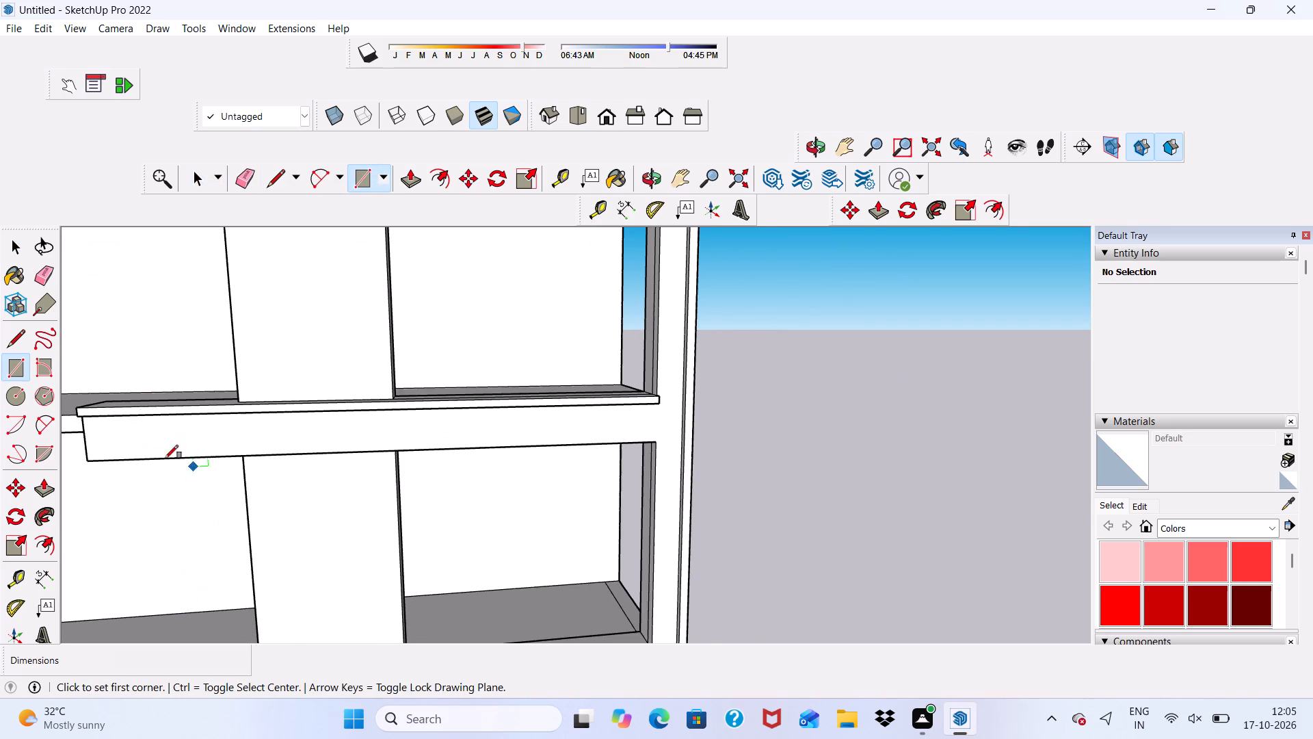
{"action": "scroll", "coordinate": [58, 445], "scroll_direction": "up", "scroll_amount": 3}
{"action": "scroll", "coordinate": [58, 445], "scroll_direction": "down", "scroll_amount": 17}
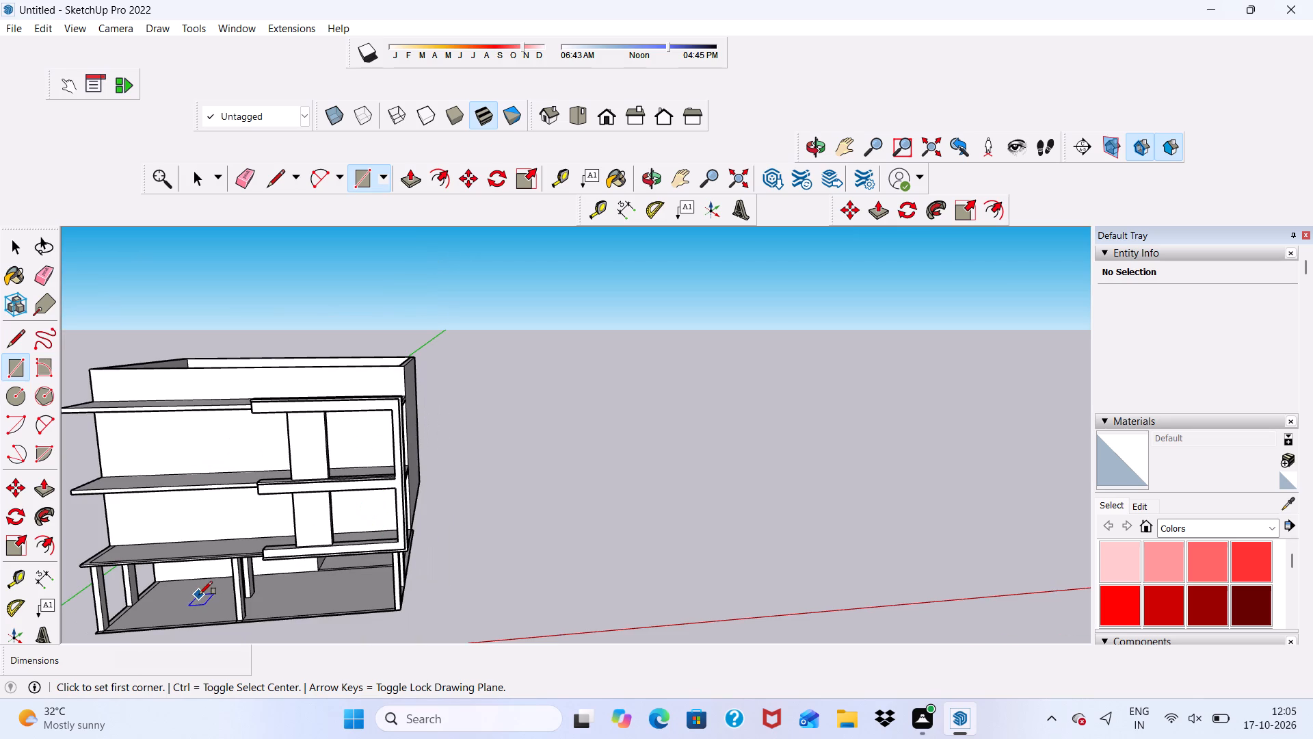
{"action": "scroll", "coordinate": [191, 595], "scroll_direction": "down", "scroll_amount": 6}
{"action": "scroll", "coordinate": [185, 579], "scroll_direction": "up", "scroll_amount": 4}
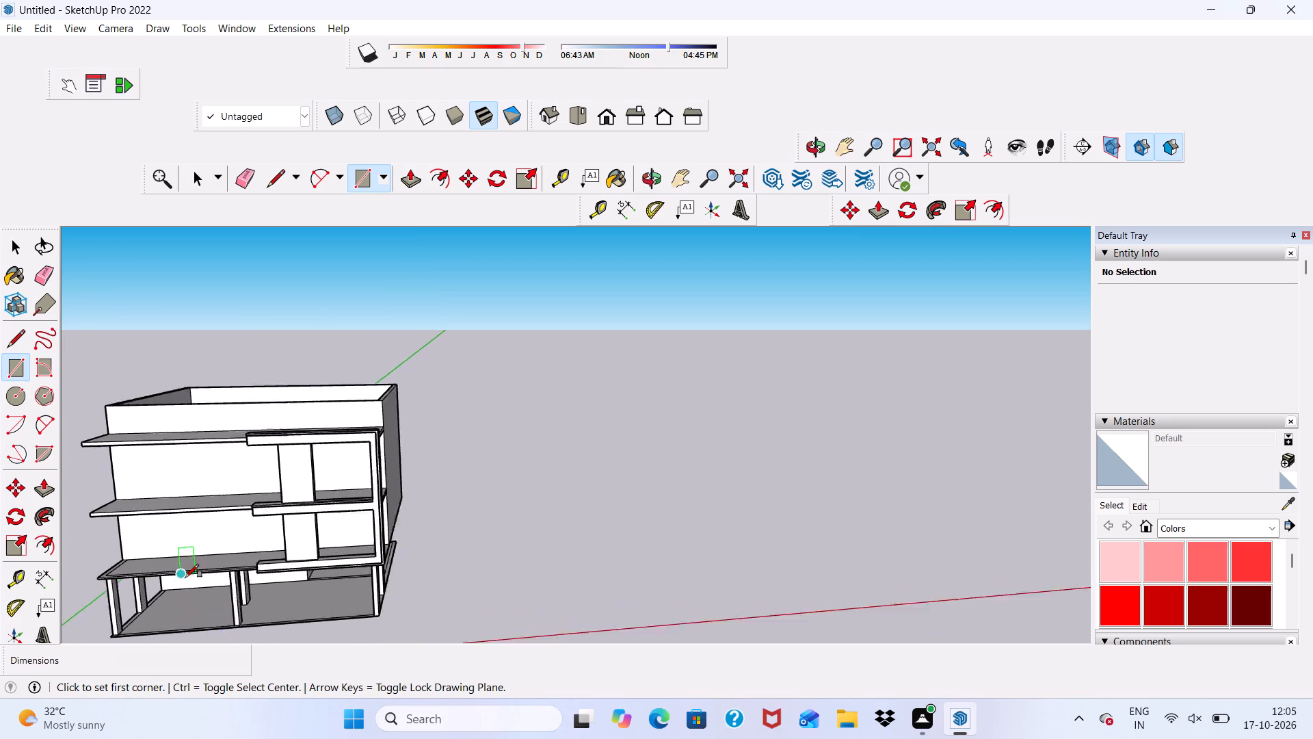
{"action": "scroll", "coordinate": [185, 578], "scroll_direction": "up", "scroll_amount": 3}
{"action": "scroll", "coordinate": [258, 525], "scroll_direction": "up", "scroll_amount": 6}
{"action": "scroll", "coordinate": [300, 445], "scroll_direction": "up", "scroll_amount": 6}
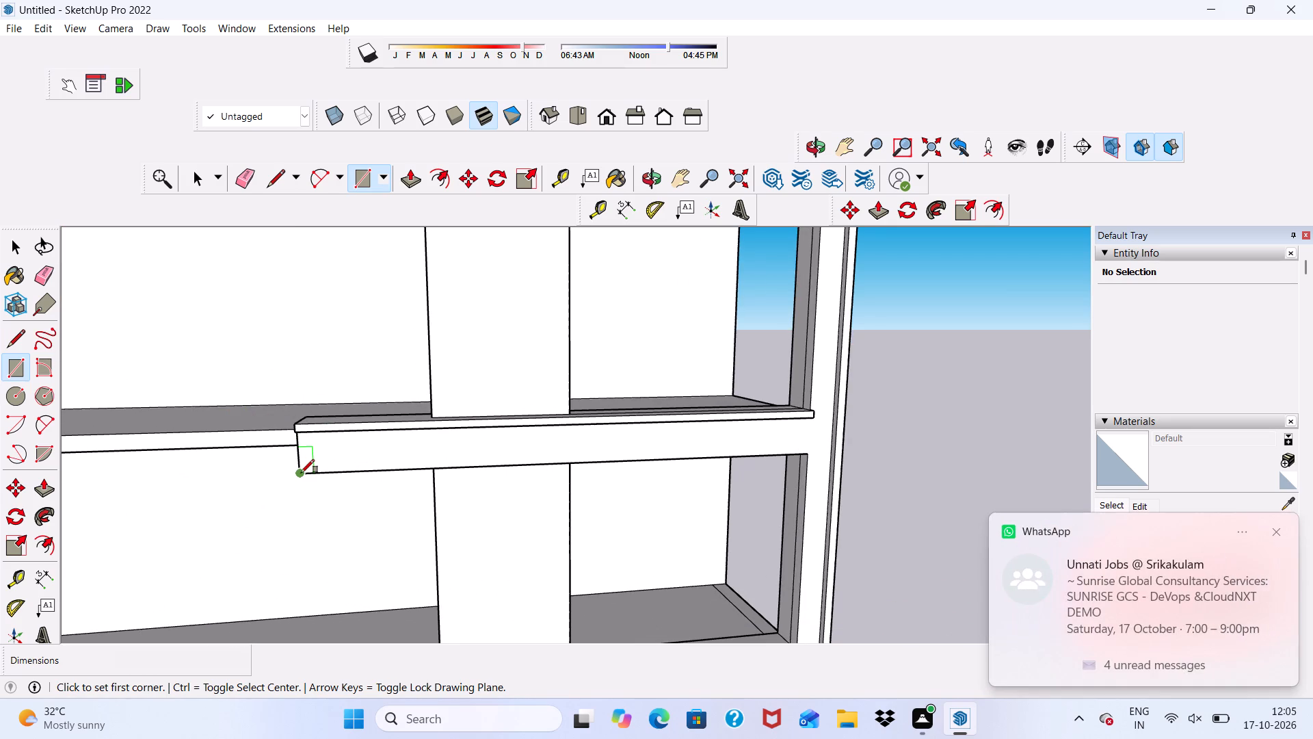
{"action": "left_click", "coordinate": [301, 473]}
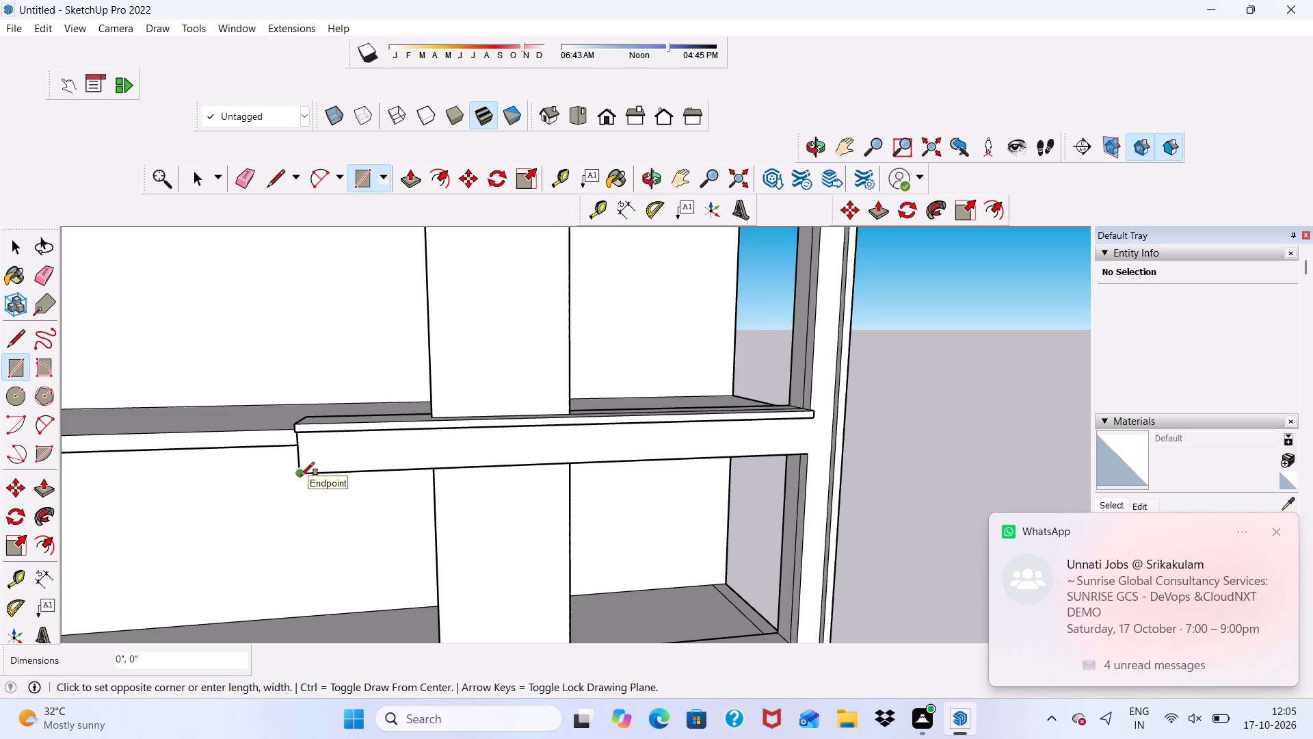
{"action": "scroll", "coordinate": [399, 497], "scroll_direction": "down", "scroll_amount": 1}
{"action": "scroll", "coordinate": [743, 452], "scroll_direction": "up", "scroll_amount": 2}
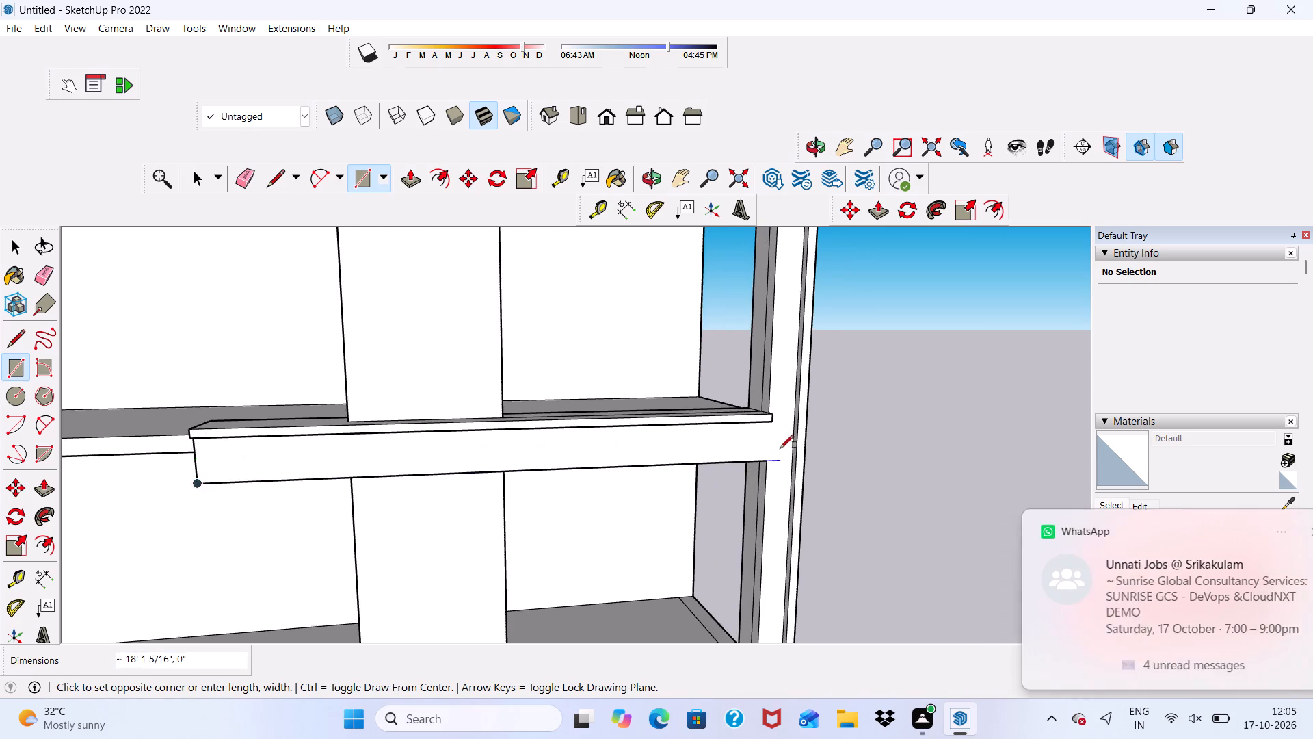
{"action": "scroll", "coordinate": [780, 449], "scroll_direction": "up", "scroll_amount": 8}
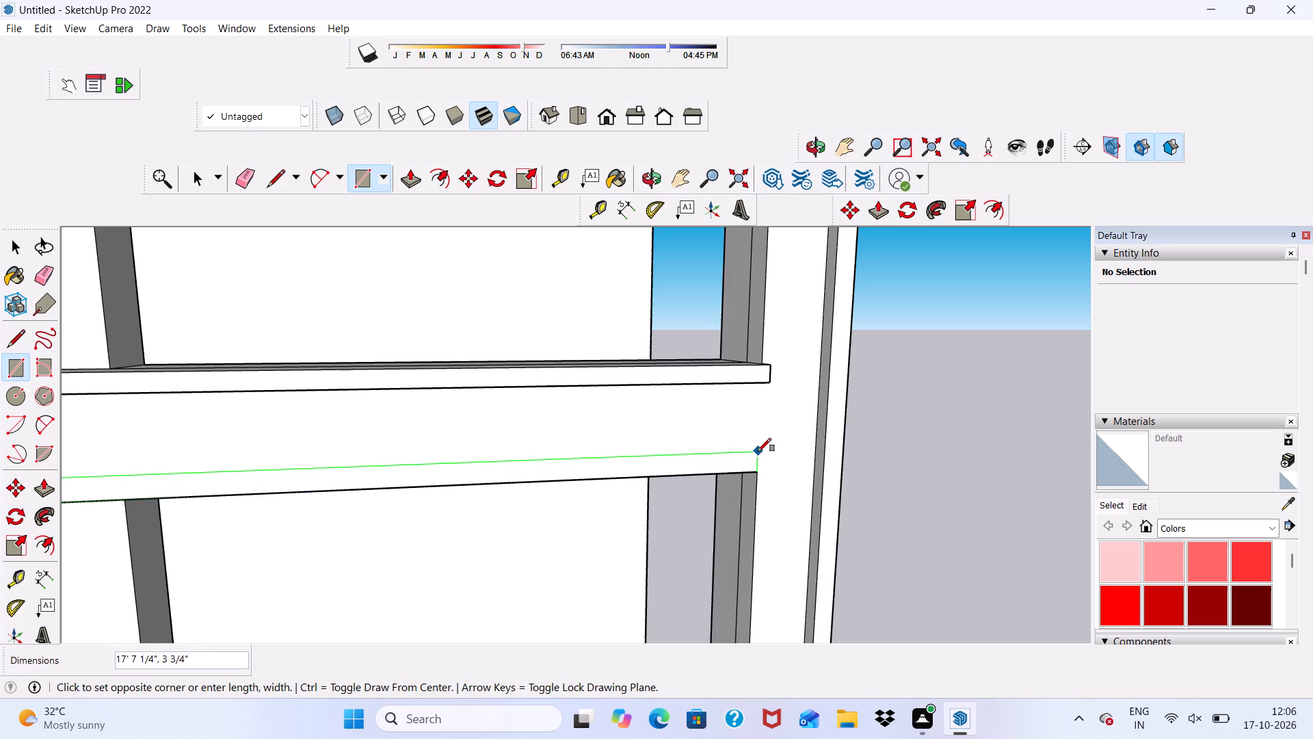
{"action": "left_click", "coordinate": [758, 452]}
Push/Pull the strip along the middle bar's lower front edge outward by 3".
{"action": "scroll", "coordinate": [757, 454], "scroll_direction": "down", "scroll_amount": 5}
{"action": "scroll", "coordinate": [719, 385], "scroll_direction": "down", "scroll_amount": 7}
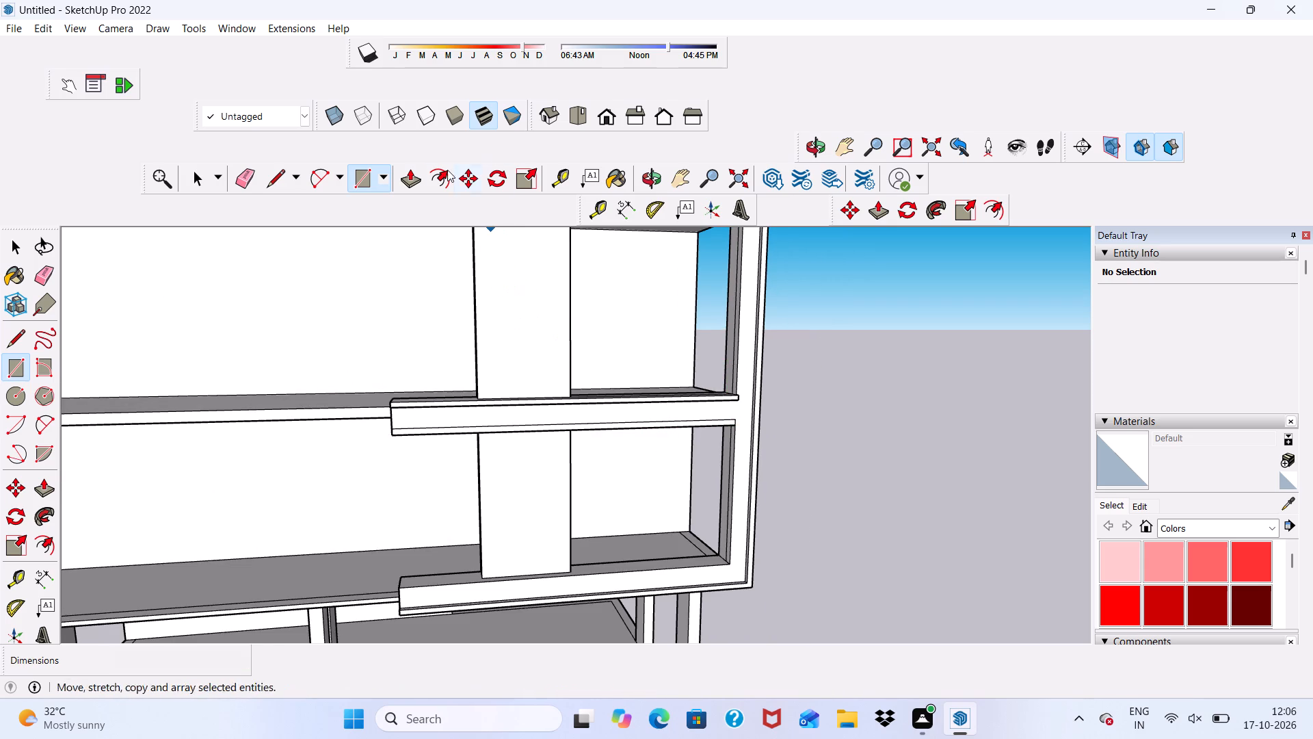
{"action": "left_click", "coordinate": [407, 176]}
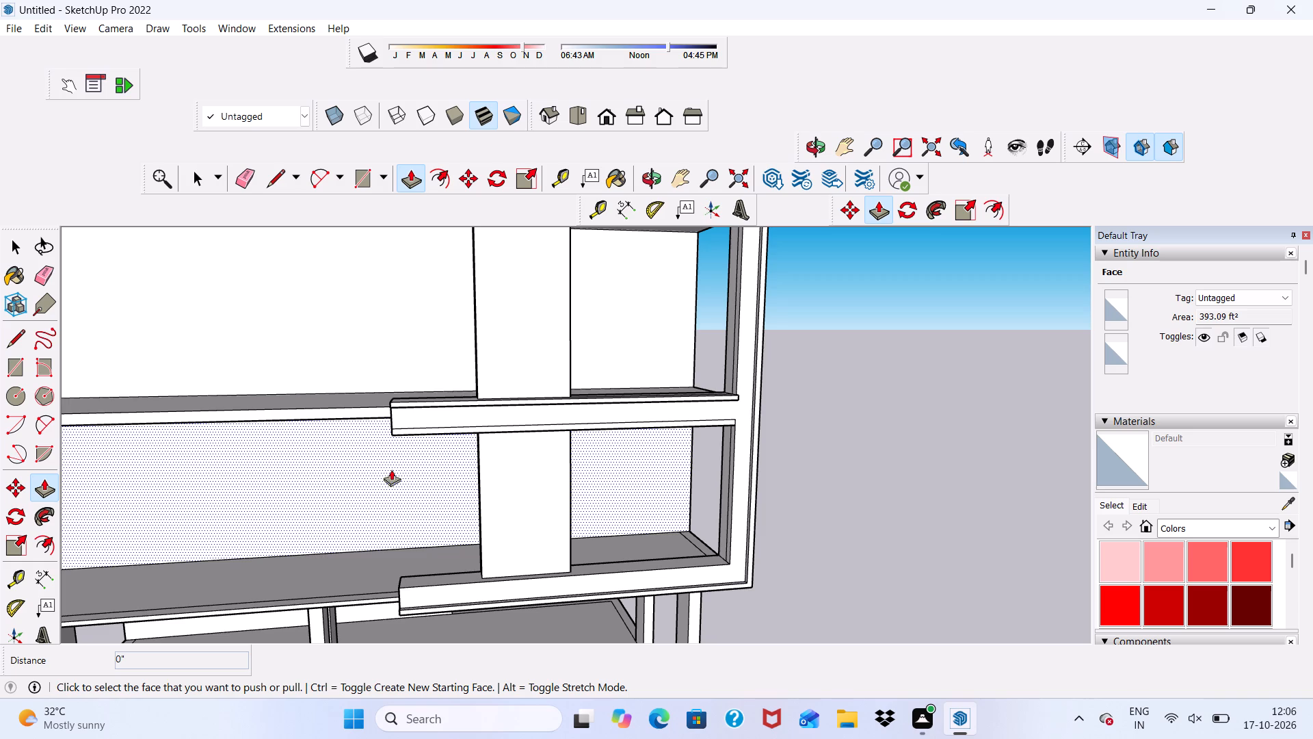
{"action": "scroll", "coordinate": [450, 426], "scroll_direction": "up", "scroll_amount": 12}
{"action": "left_click", "coordinate": [436, 437]}
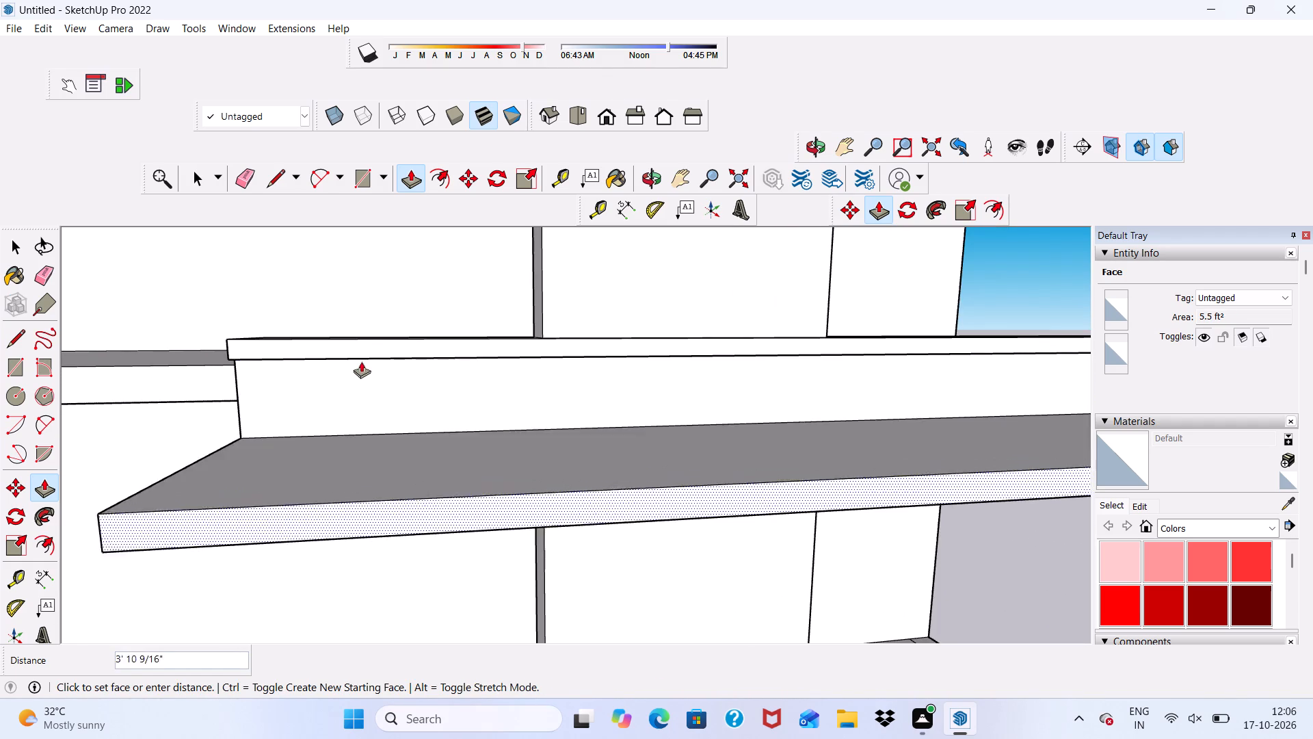
{"action": "left_click", "coordinate": [366, 350]}
{"action": "scroll", "coordinate": [385, 414], "scroll_direction": "down", "scroll_amount": 14}
{"action": "middle_click_drag", "start_coordinate": [501, 484], "coordinate": [501, 485]}
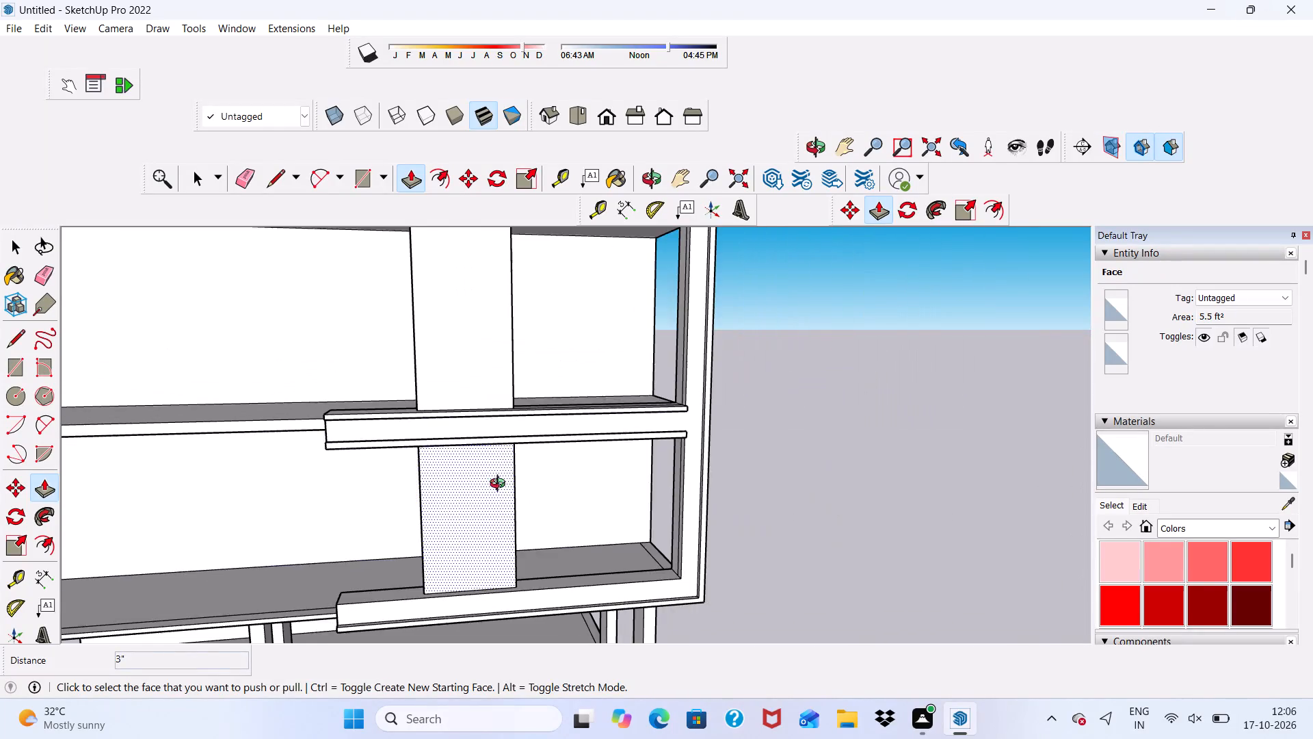
{"action": "middle_click_drag", "start_coordinate": [501, 485], "coordinate": [367, 447]}
{"action": "scroll", "coordinate": [620, 446], "scroll_direction": "up", "scroll_amount": 6}
{"action": "key", "text": "space"}
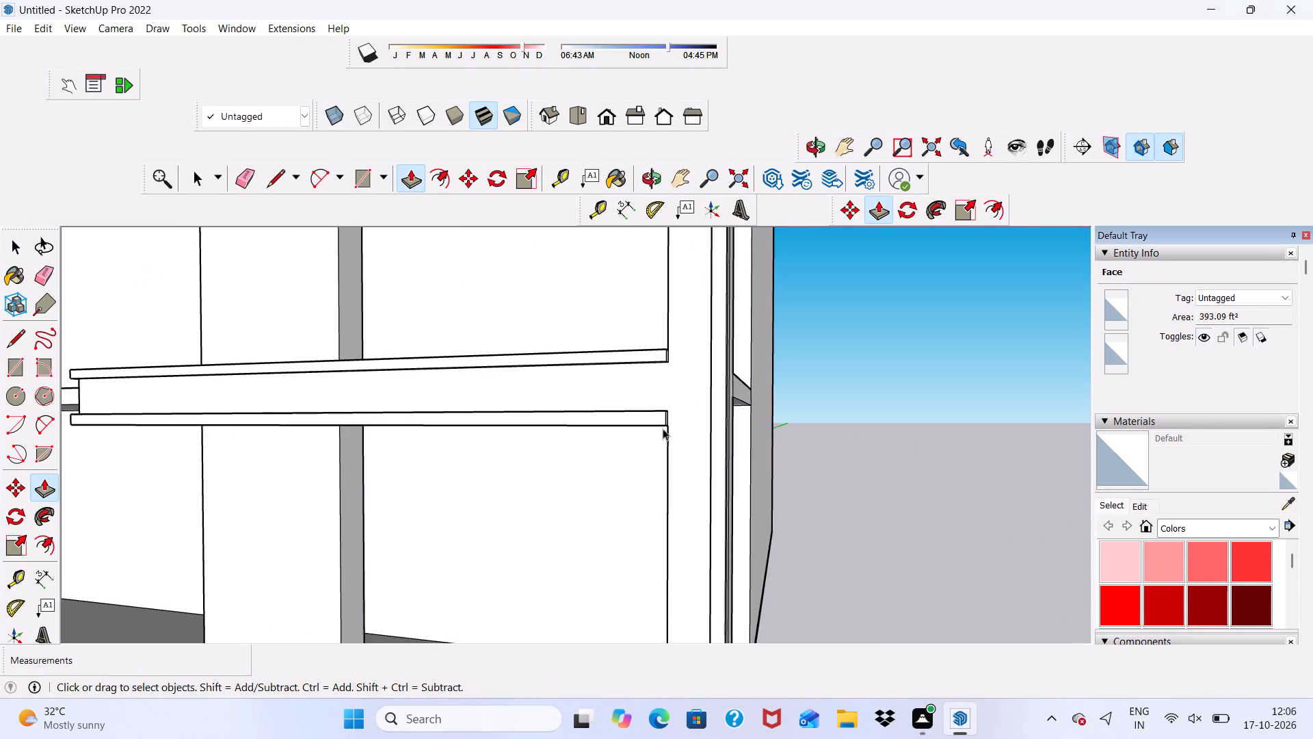
Push/Pull the lower strip's small end face toward the frame's outer vertical bar by about 1 5/8".
{"action": "middle_click_drag", "start_coordinate": [665, 431], "coordinate": [693, 300]}
{"action": "scroll", "coordinate": [710, 324], "scroll_direction": "up", "scroll_amount": 12}
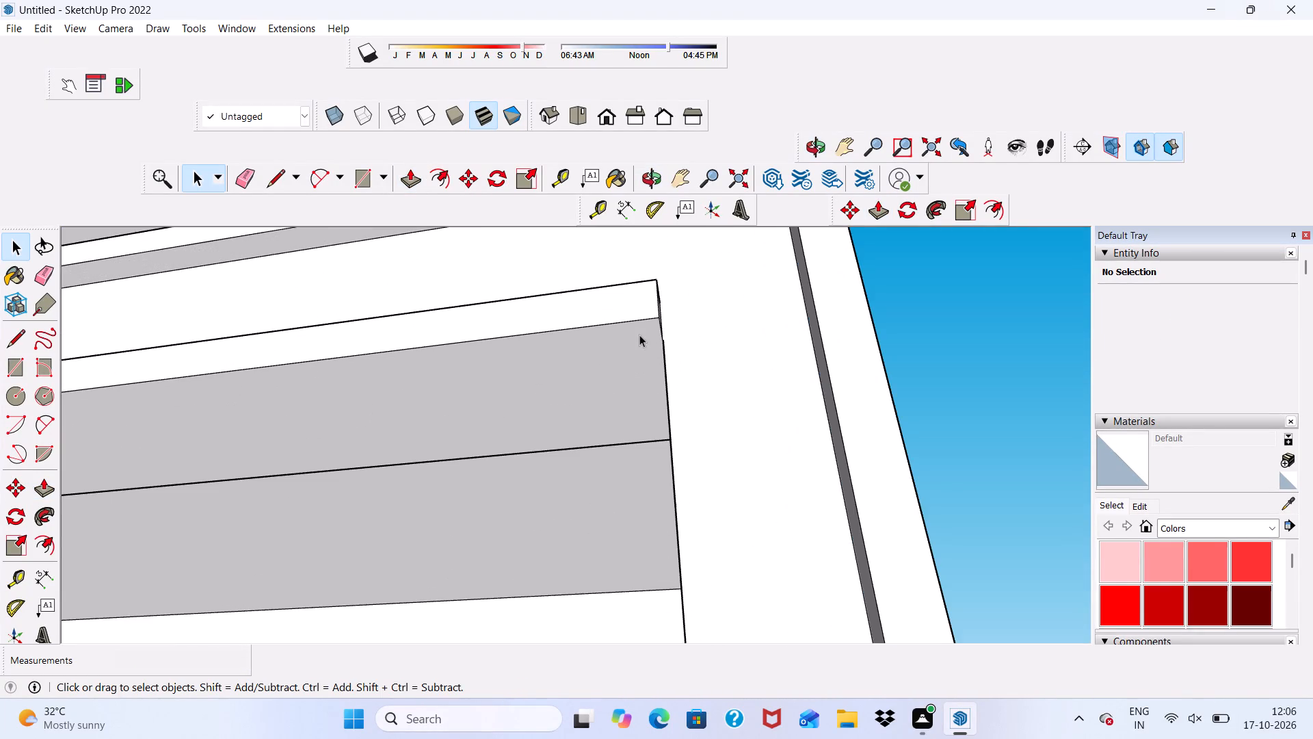
{"action": "middle_click_drag", "start_coordinate": [639, 313], "coordinate": [560, 376]}
{"action": "scroll", "coordinate": [592, 346], "scroll_direction": "up", "scroll_amount": 4}
{"action": "scroll", "coordinate": [624, 302], "scroll_direction": "down", "scroll_amount": 1}
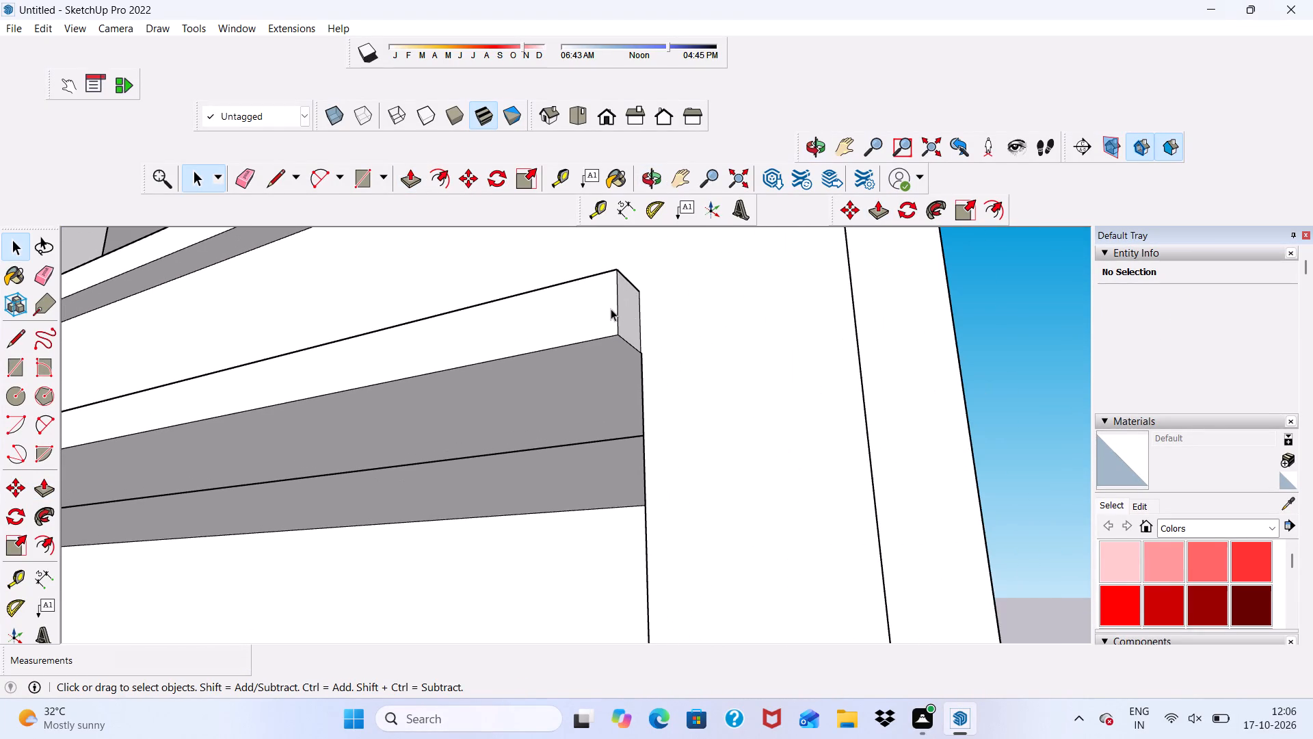
{"action": "left_click", "coordinate": [627, 308]}
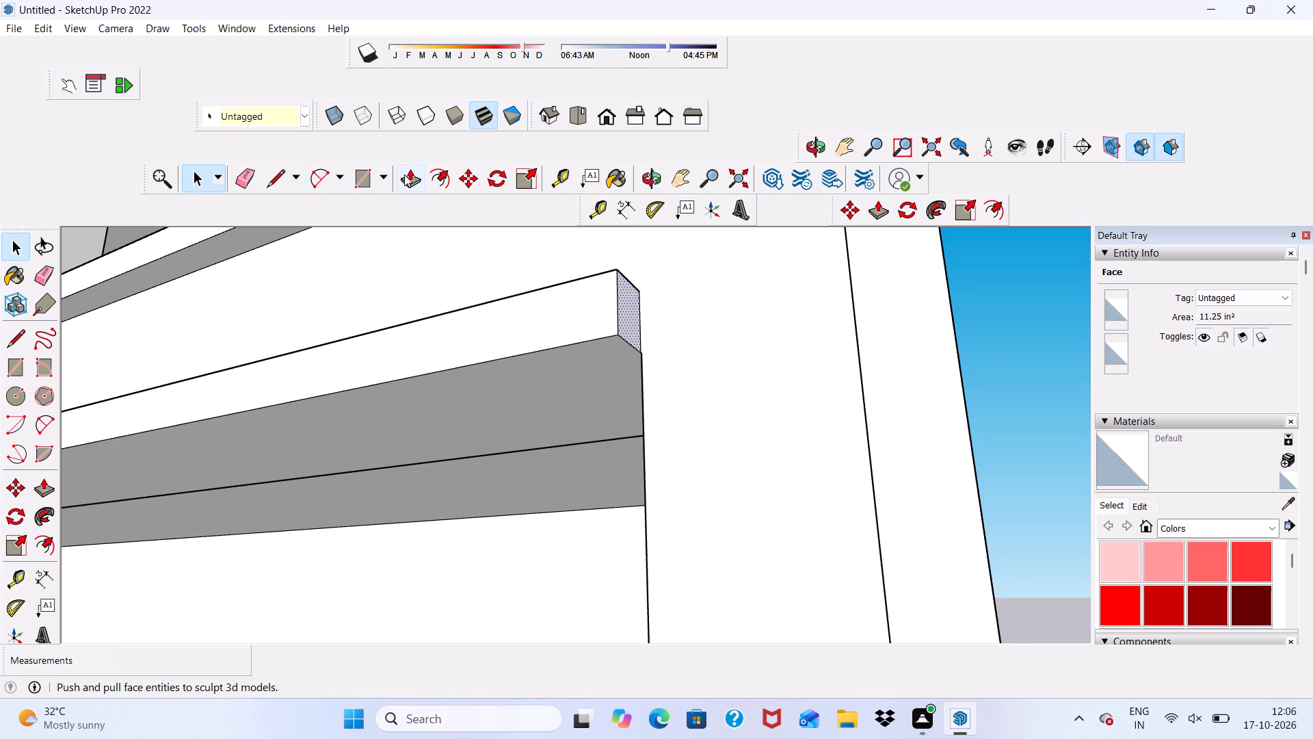
{"action": "left_click", "coordinate": [407, 174]}
{"action": "scroll", "coordinate": [620, 274], "scroll_direction": "up", "scroll_amount": 4}
{"action": "left_click", "coordinate": [628, 328]}
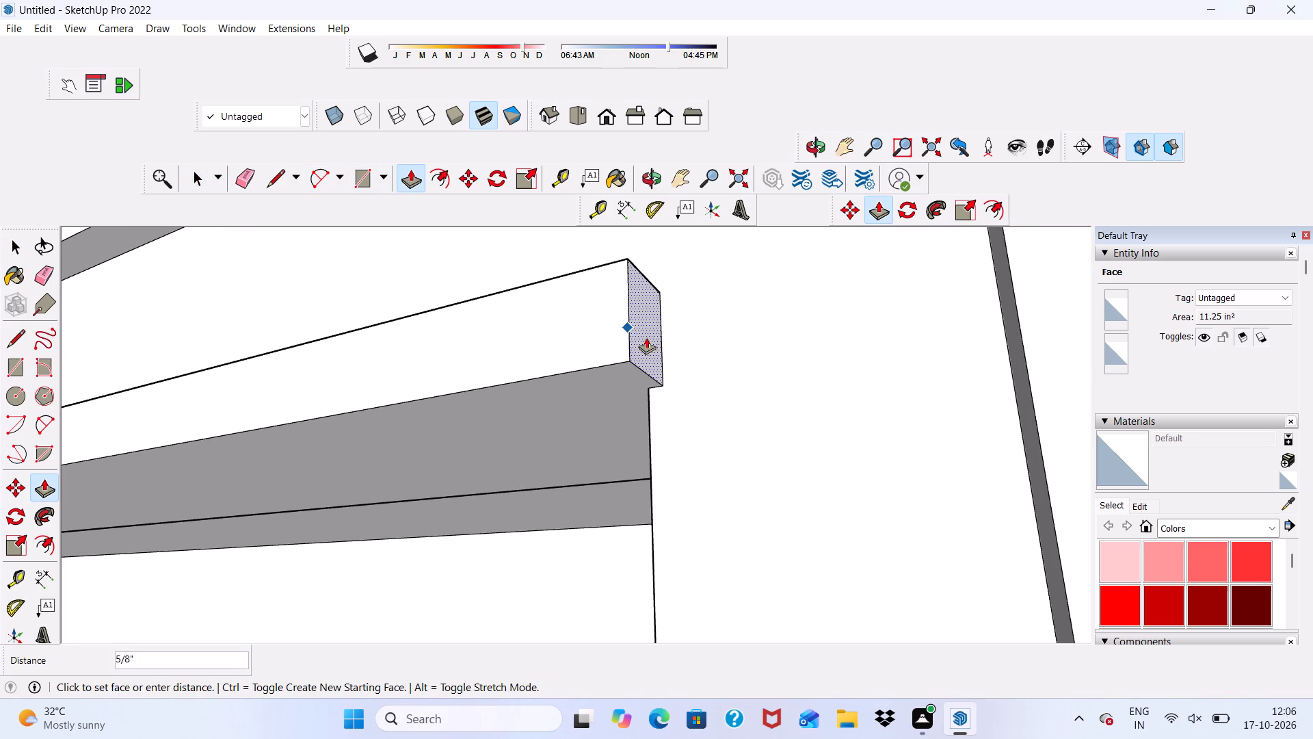
{"action": "left_click", "coordinate": [675, 348]}
{"action": "scroll", "coordinate": [632, 333], "scroll_direction": "down", "scroll_amount": 5}
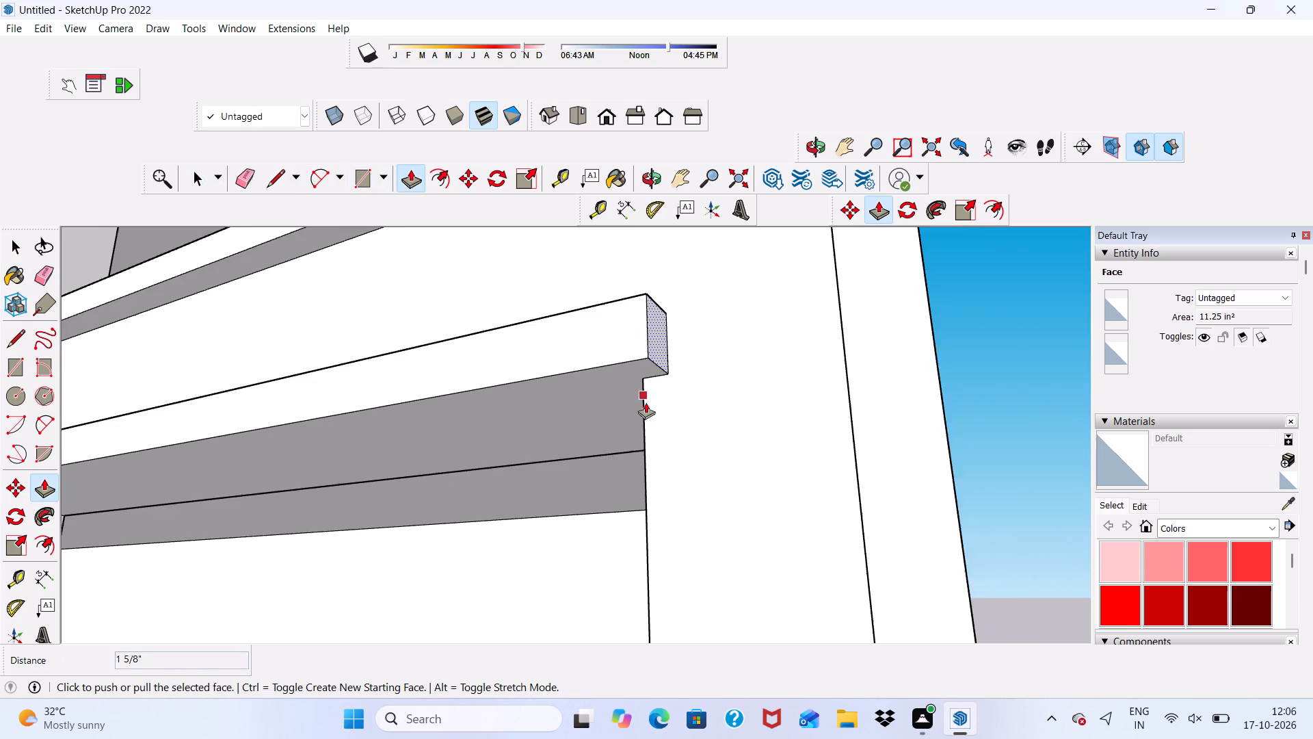
{"action": "scroll", "coordinate": [652, 398], "scroll_direction": "up", "scroll_amount": 4}
{"action": "key", "text": "space"}
Draw a 3" line across the lower strip's underside from the opening's inner corner, splitting off its extended end.
{"action": "left_click", "coordinate": [650, 367]}
{"action": "scroll", "coordinate": [563, 393], "scroll_direction": "down", "scroll_amount": 1}
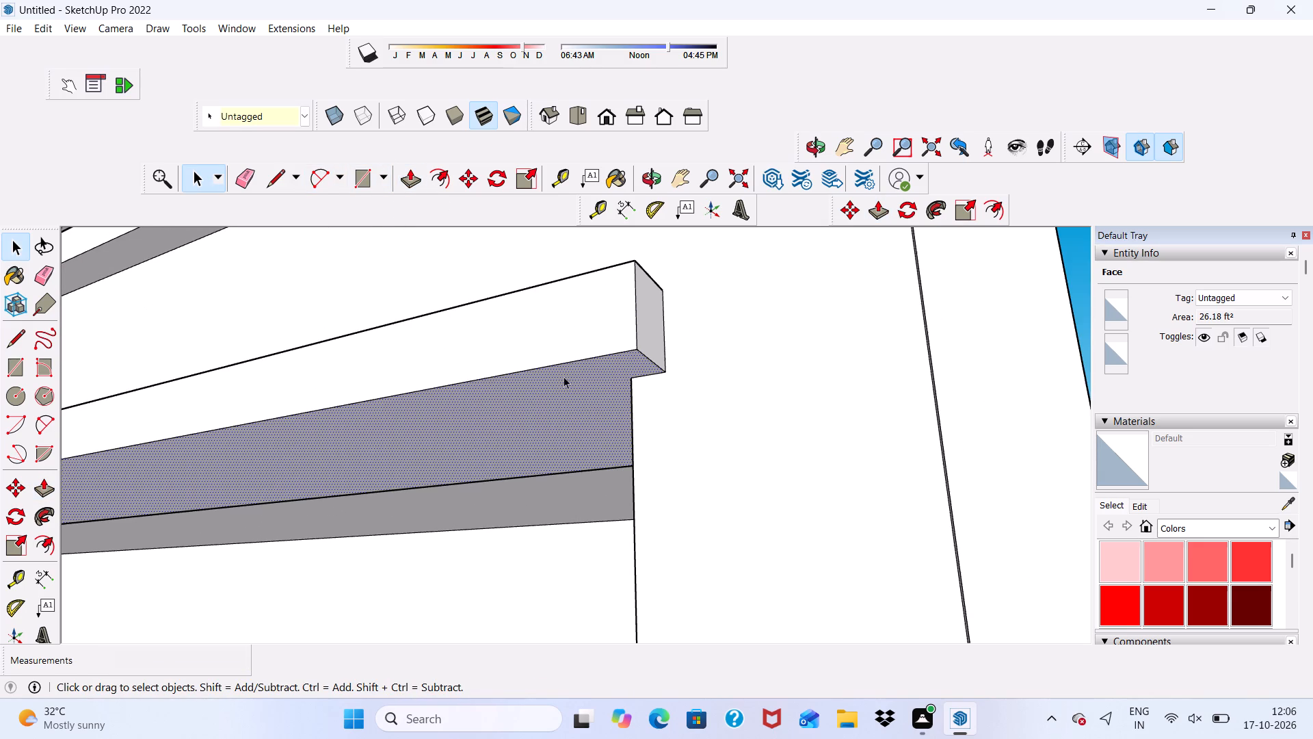
{"action": "left_click", "coordinate": [279, 179]}
{"action": "scroll", "coordinate": [690, 402], "scroll_direction": "up", "scroll_amount": 5}
{"action": "scroll", "coordinate": [576, 365], "scroll_direction": "up", "scroll_amount": 1}
{"action": "left_click", "coordinate": [605, 369]}
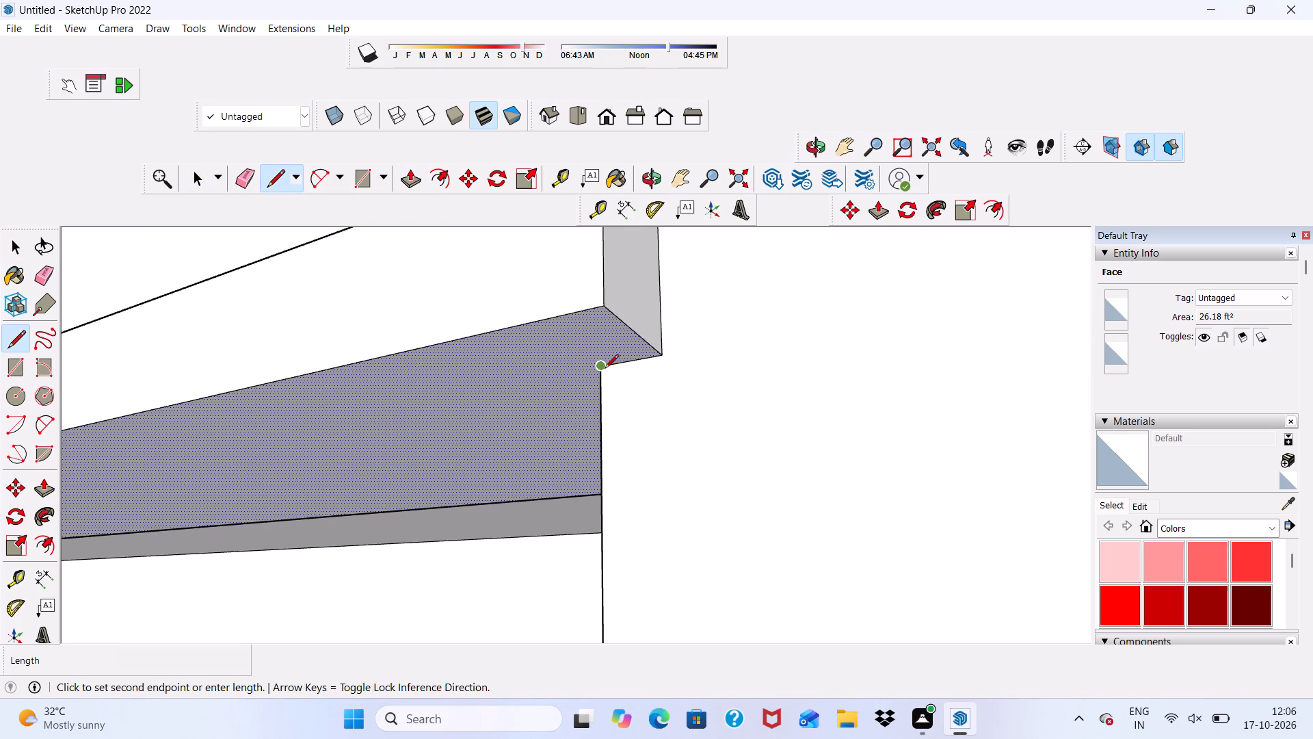
{"action": "left_click", "coordinate": [540, 326]}
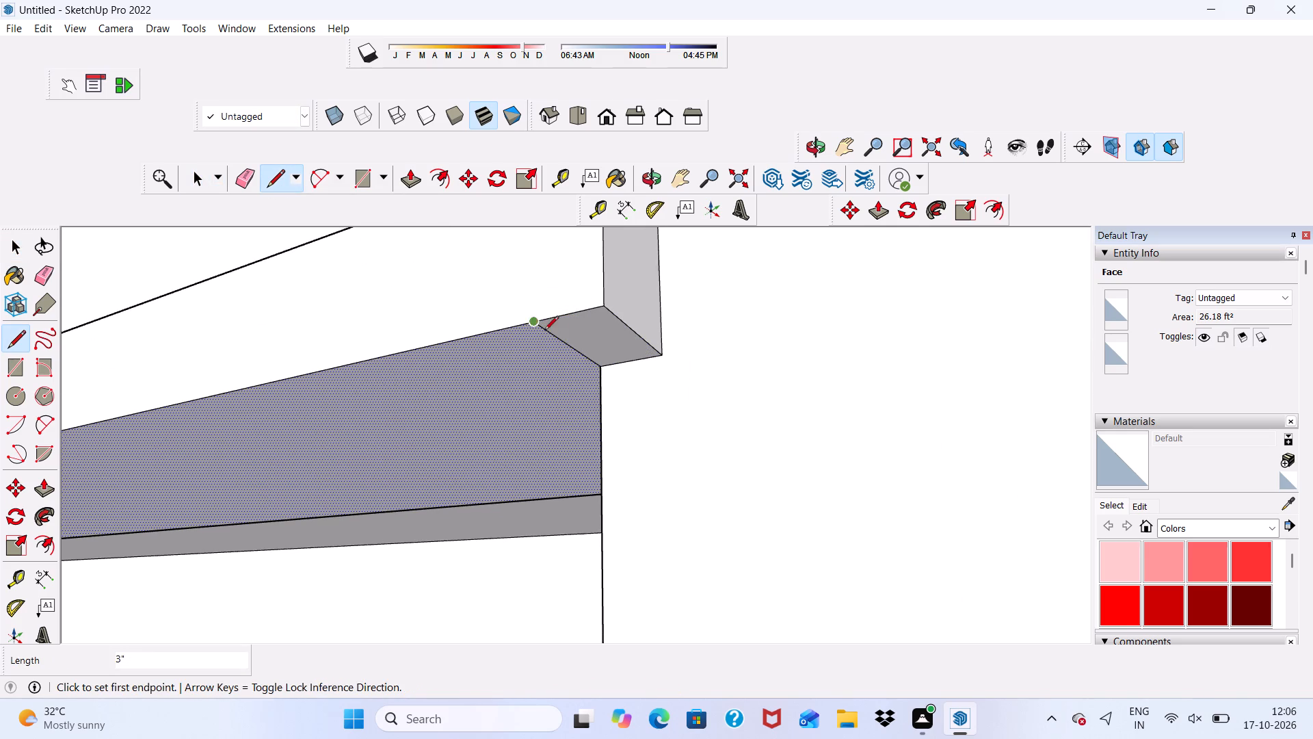
{"action": "key", "text": "space"}
Push/Pull the small underside face at the strip's end down about 7' 8 1/2" along the opening to the lower bar.
{"action": "left_click", "coordinate": [585, 342]}
{"action": "scroll", "coordinate": [588, 343], "scroll_direction": "down", "scroll_amount": 4}
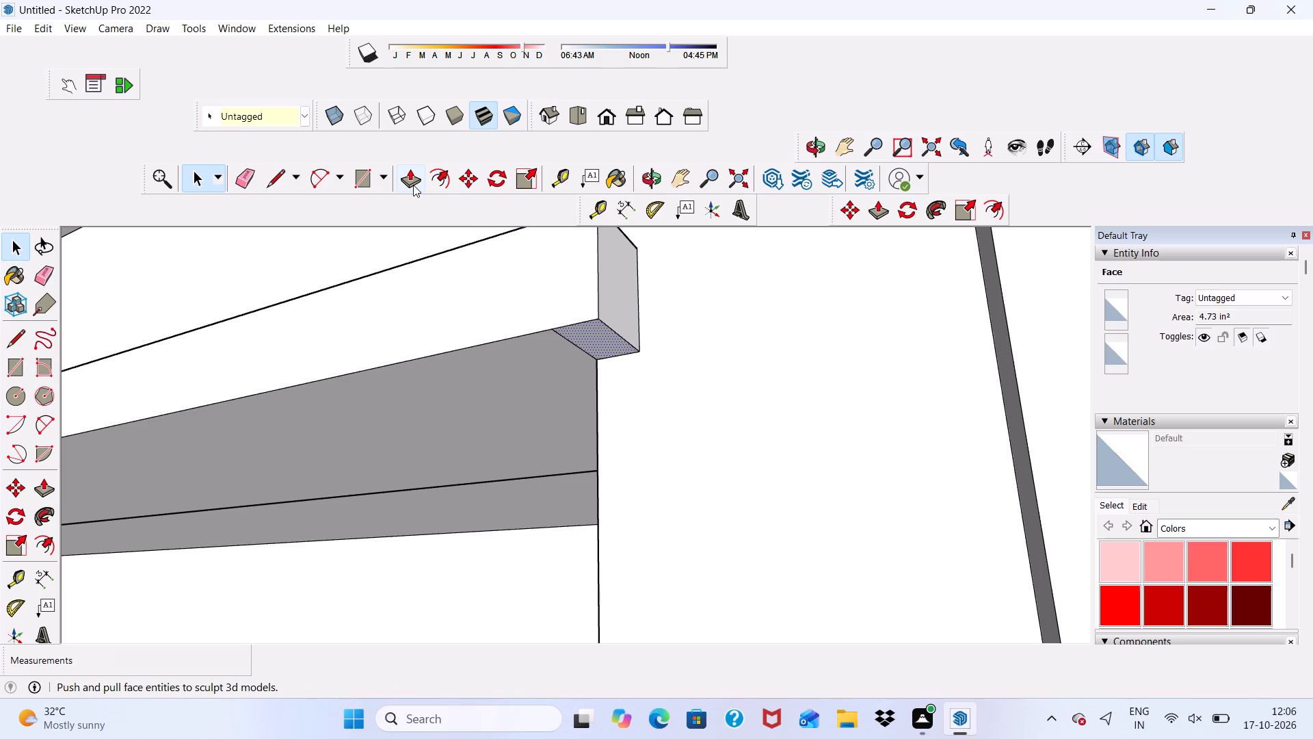
{"action": "left_click", "coordinate": [413, 185]}
{"action": "left_click", "coordinate": [613, 328]}
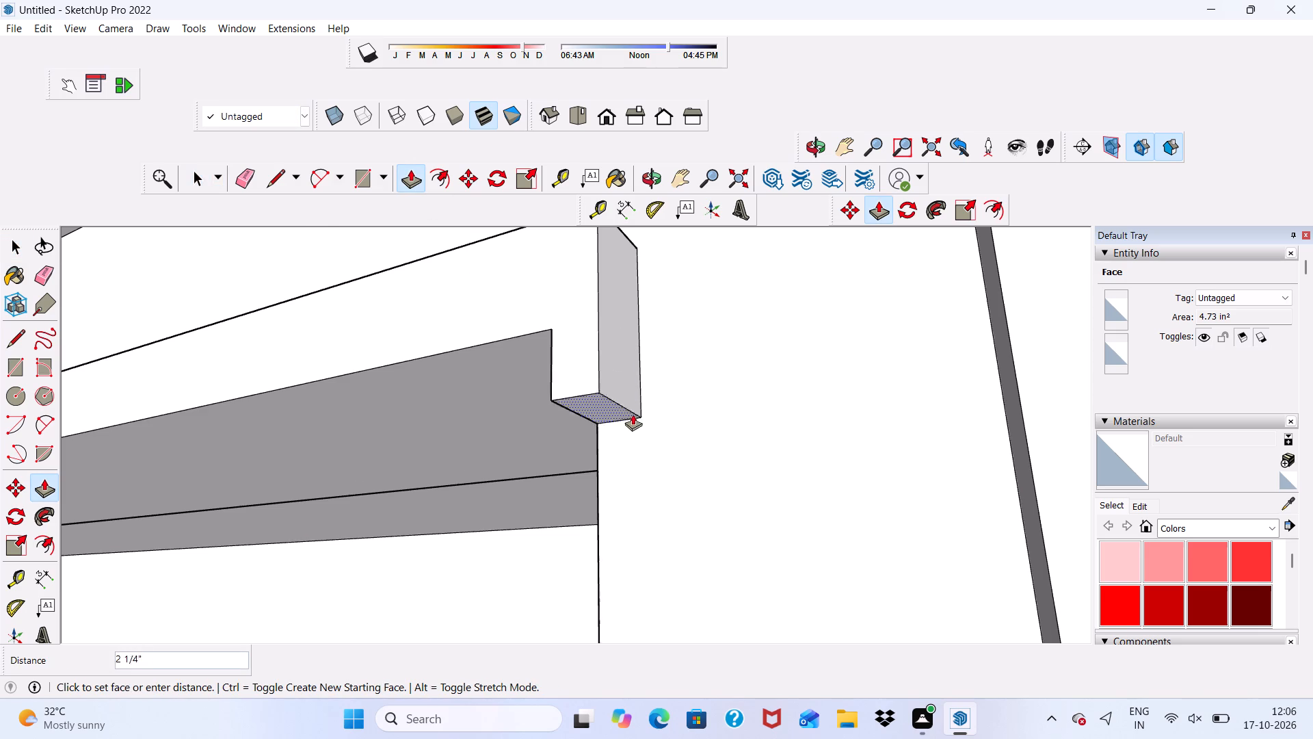
{"action": "scroll", "coordinate": [633, 417], "scroll_direction": "down", "scroll_amount": 20}
{"action": "scroll", "coordinate": [633, 417], "scroll_direction": "down", "scroll_amount": 2}
{"action": "scroll", "coordinate": [659, 495], "scroll_direction": "down", "scroll_amount": 12}
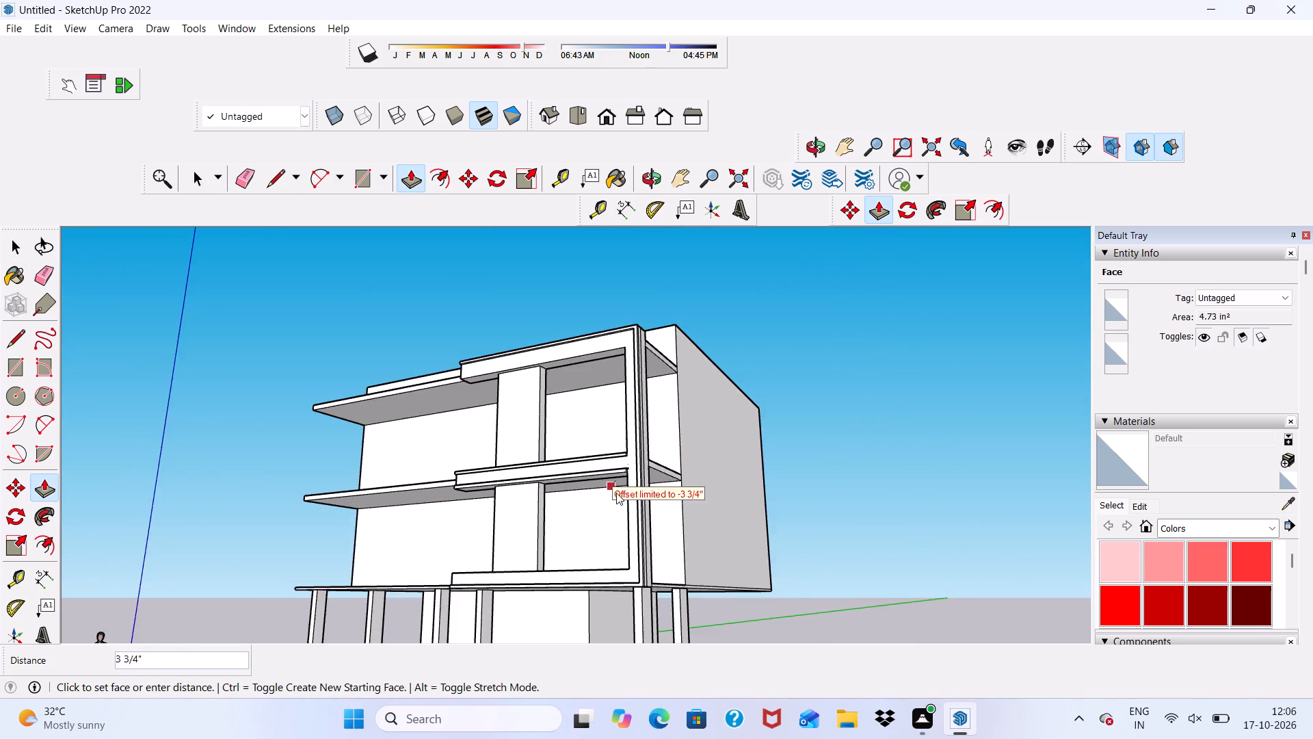
{"action": "scroll", "coordinate": [616, 493], "scroll_direction": "down", "scroll_amount": 3}
{"action": "scroll", "coordinate": [623, 575], "scroll_direction": "up", "scroll_amount": 20}
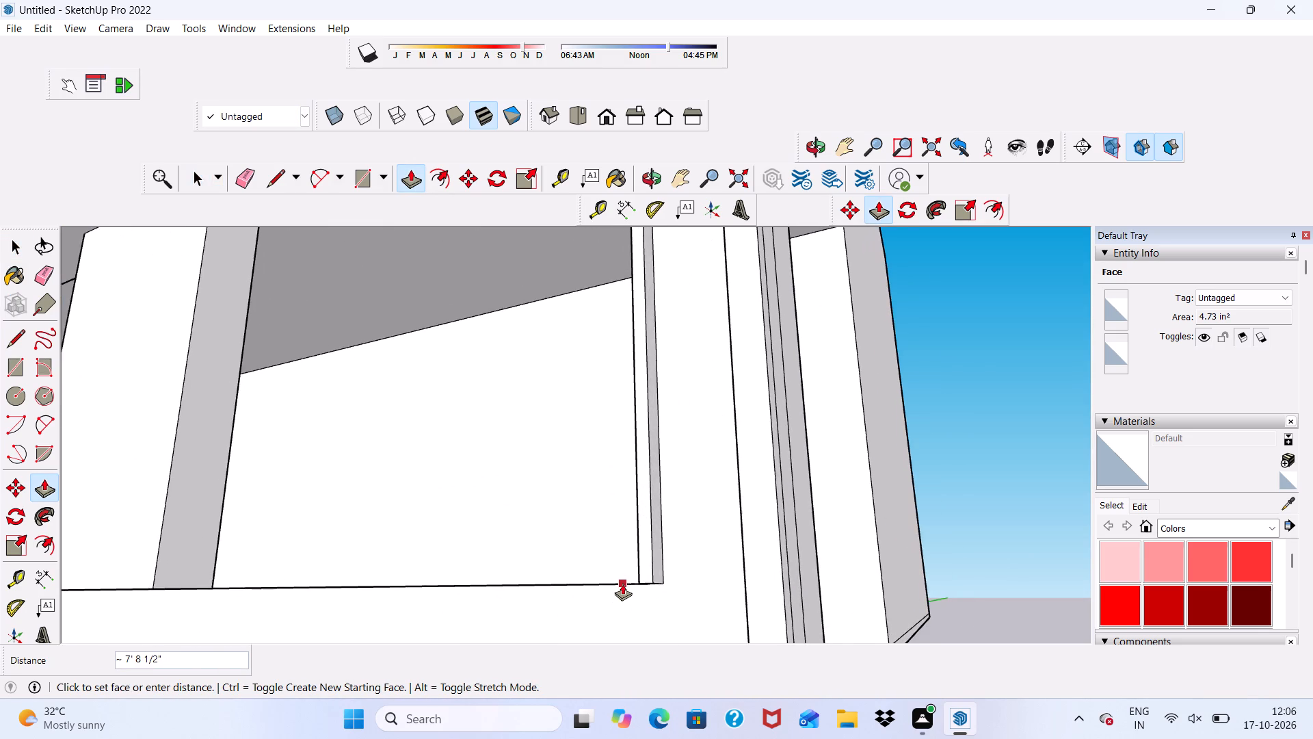
{"action": "scroll", "coordinate": [624, 582], "scroll_direction": "up", "scroll_amount": 3}
{"action": "left_click", "coordinate": [628, 582]}
{"action": "scroll", "coordinate": [624, 575], "scroll_direction": "down", "scroll_amount": 7}
{"action": "middle_click_drag", "start_coordinate": [626, 578], "coordinate": [884, 584]}
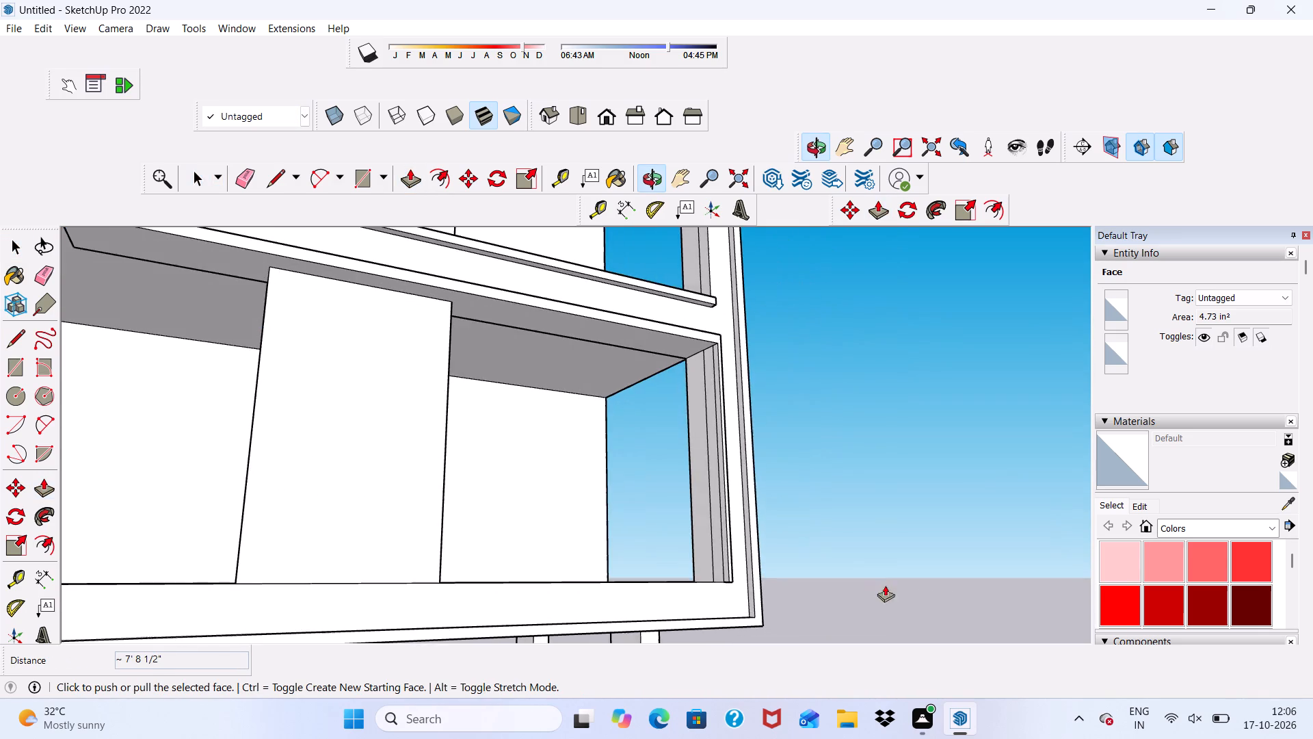
Push/Pull the bottom face of the new vertical strip a further 1/2" downward at the lower bar.
{"action": "scroll", "coordinate": [742, 578], "scroll_direction": "up", "scroll_amount": 8}
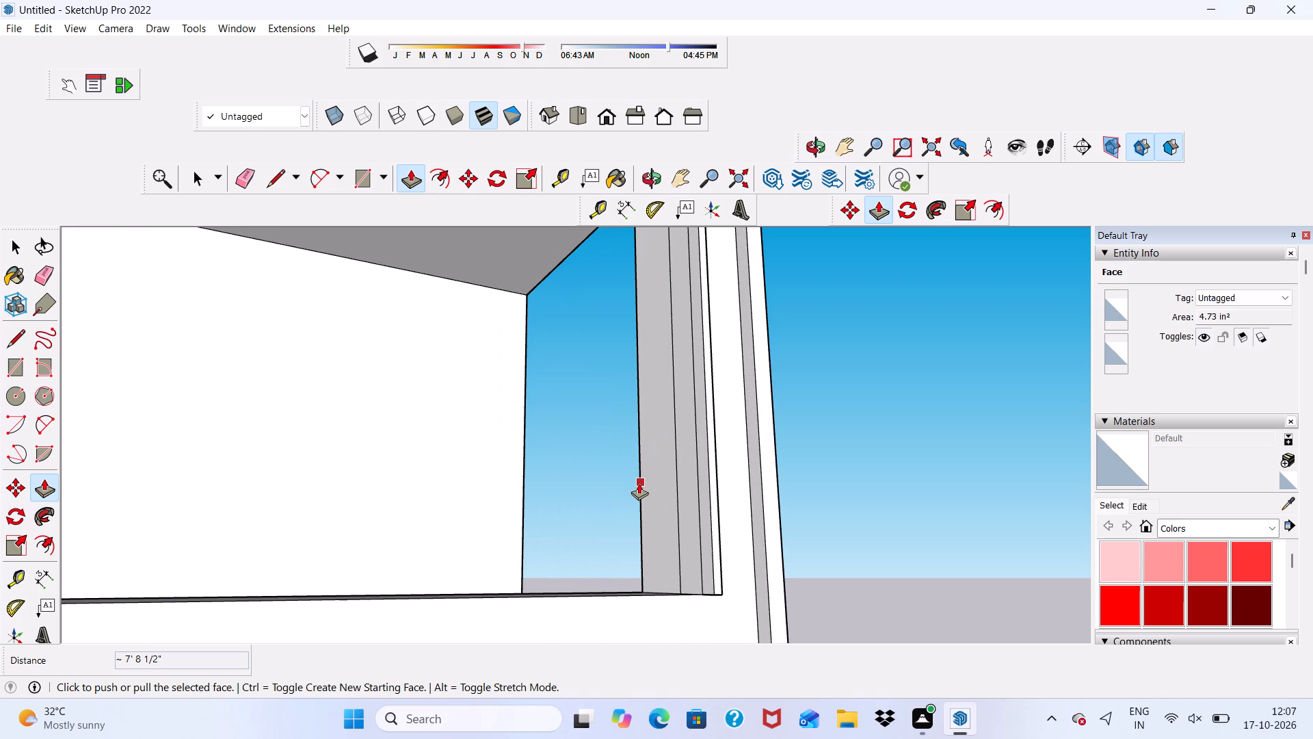
{"action": "left_click", "coordinate": [277, 185]}
{"action": "scroll", "coordinate": [601, 545], "scroll_direction": "down", "scroll_amount": 1}
{"action": "middle_click_drag", "start_coordinate": [704, 589], "coordinate": [743, 628]}
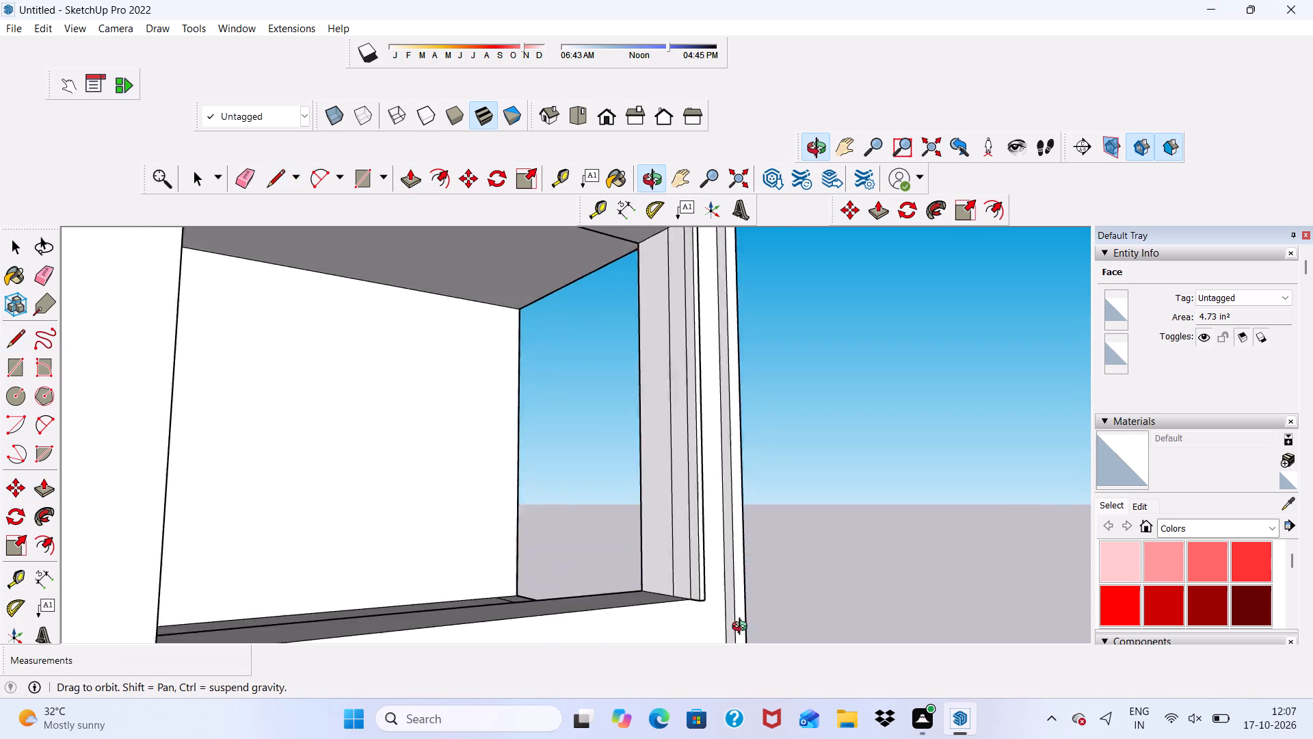
{"action": "middle_click_drag", "start_coordinate": [743, 628], "coordinate": [749, 633]}
{"action": "scroll", "coordinate": [698, 597], "scroll_direction": "up", "scroll_amount": 6}
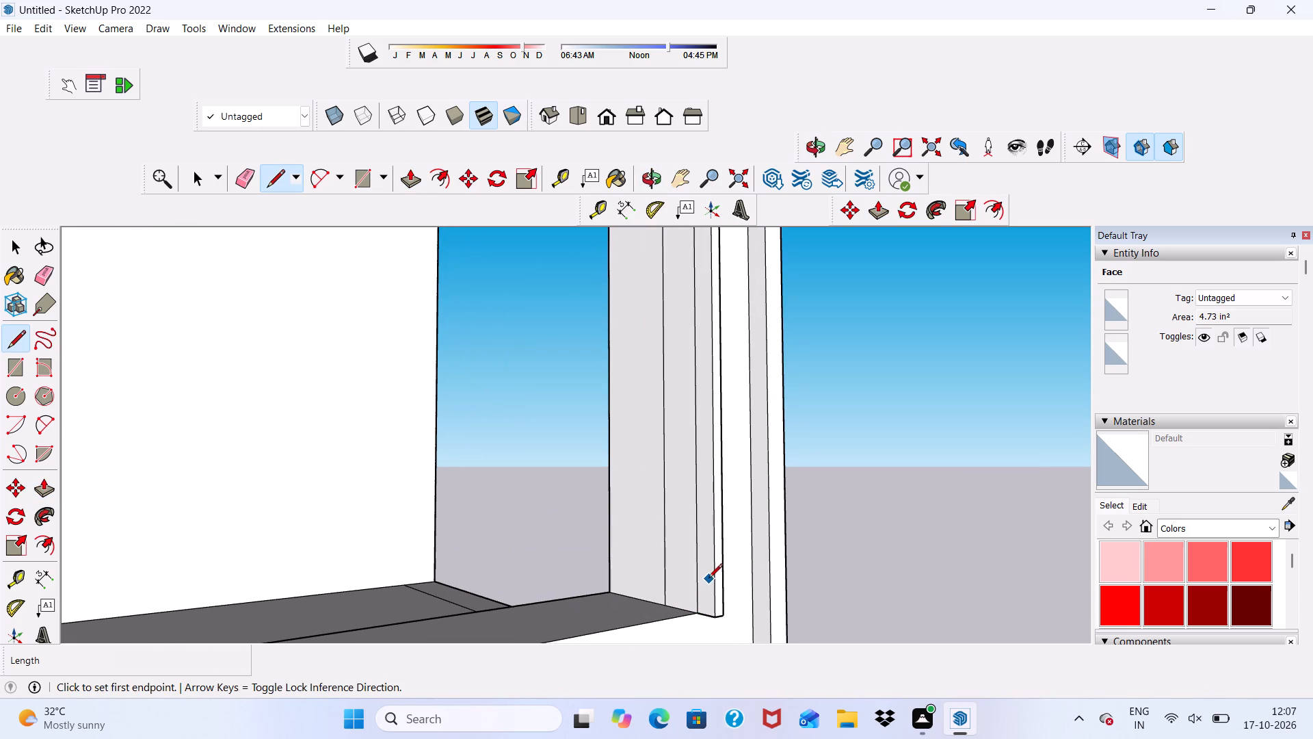
{"action": "middle_click_drag", "start_coordinate": [715, 596], "coordinate": [690, 475]}
{"action": "scroll", "coordinate": [730, 595], "scroll_direction": "up", "scroll_amount": 5}
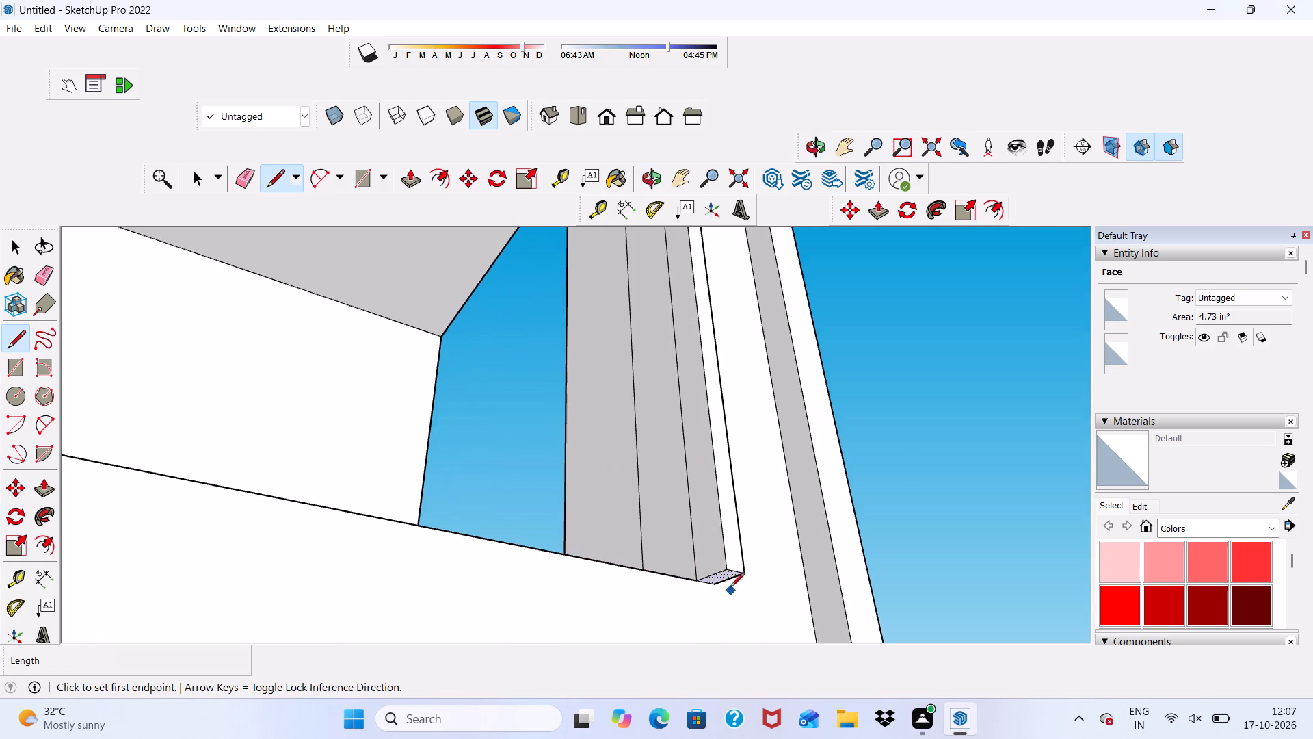
{"action": "scroll", "coordinate": [730, 588], "scroll_direction": "up", "scroll_amount": 6}
{"action": "left_click", "coordinate": [409, 176]}
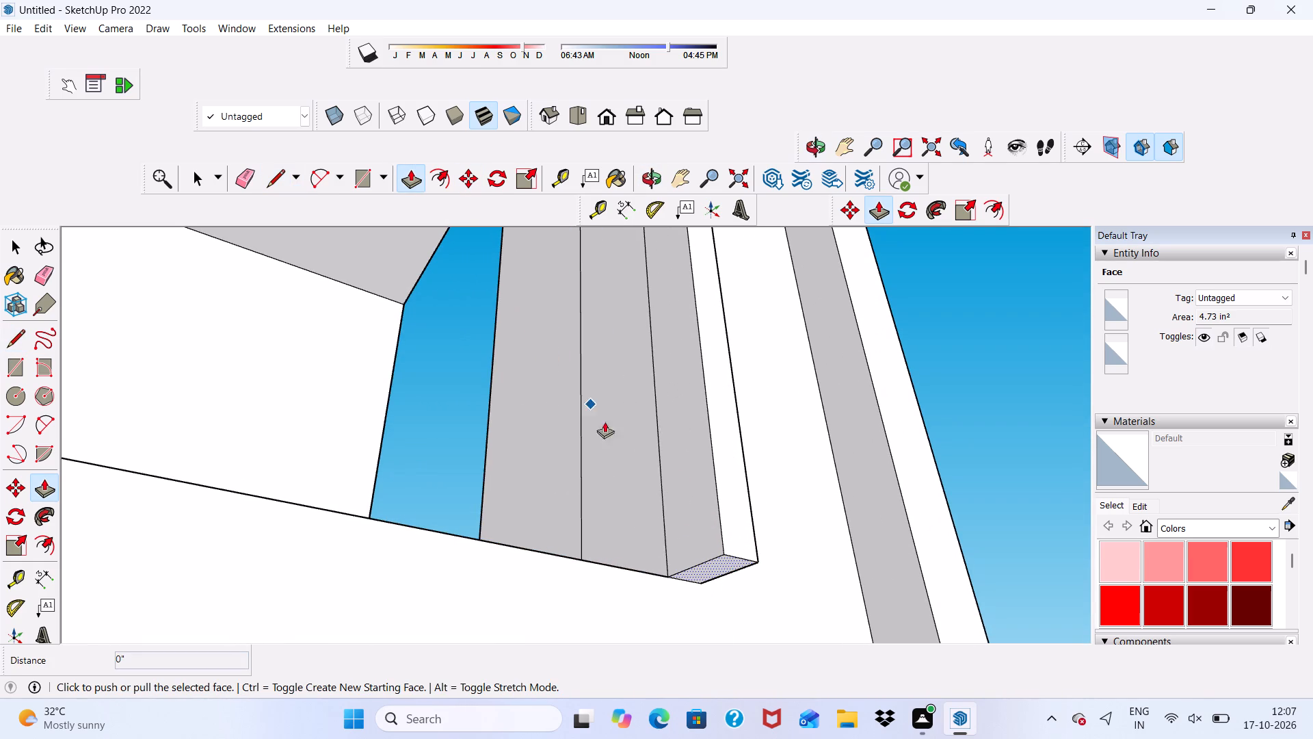
{"action": "left_click", "coordinate": [701, 565]}
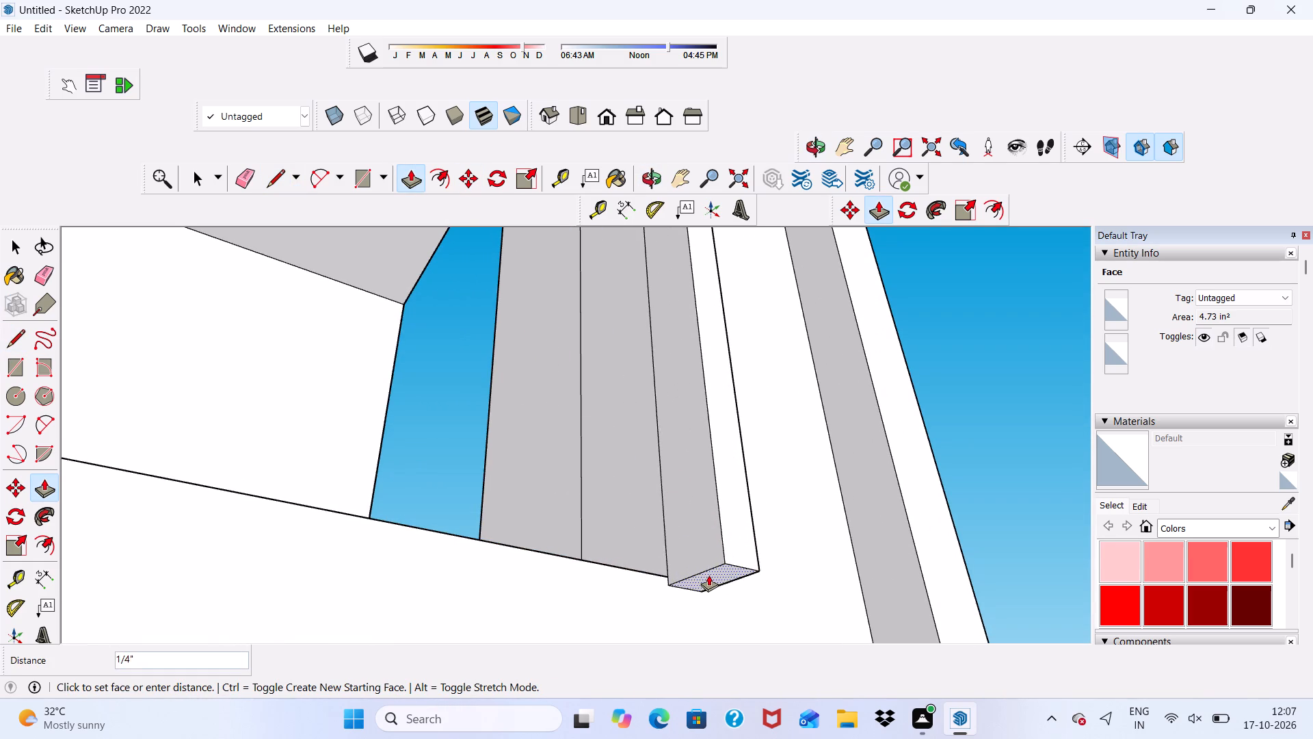
{"action": "left_click", "coordinate": [709, 580]}
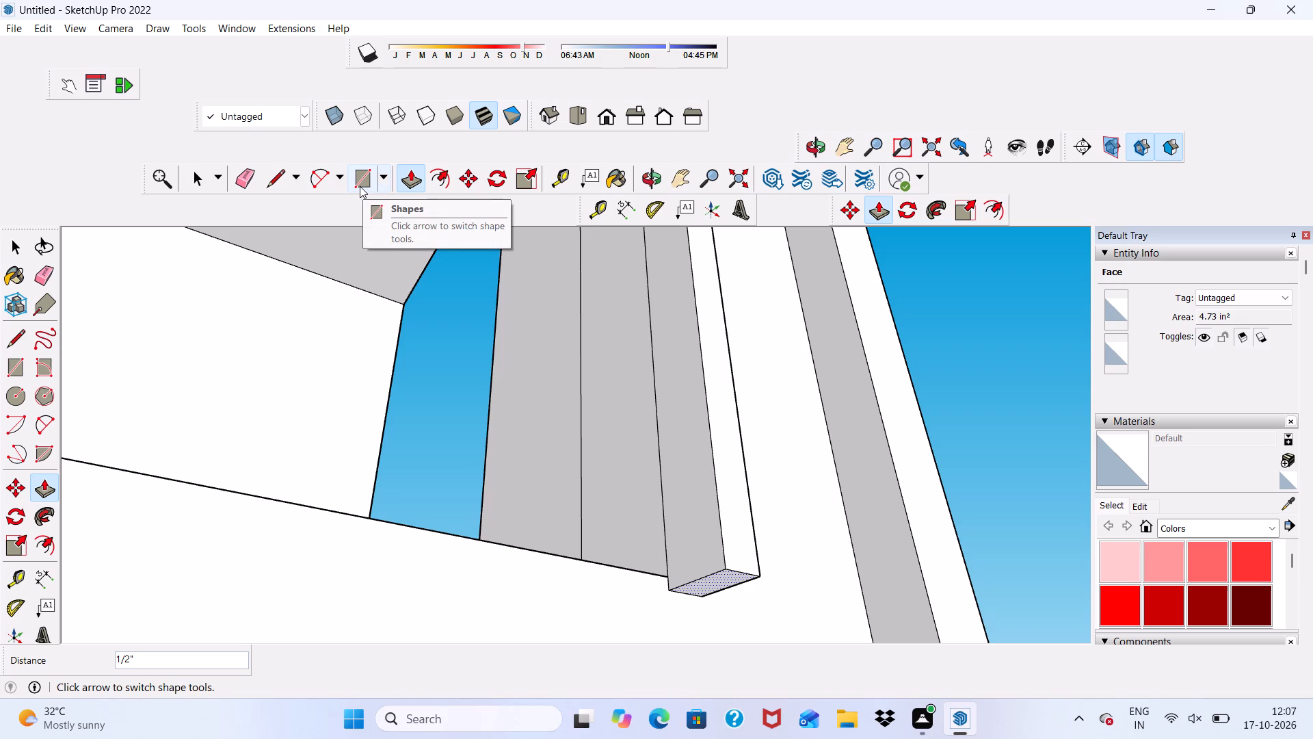
Draw a 3" line across the inner side face of the vertical strip near its bottom, splitting off a small end face.
{"action": "left_click", "coordinate": [282, 177]}
{"action": "scroll", "coordinate": [442, 463], "scroll_direction": "down", "scroll_amount": 3}
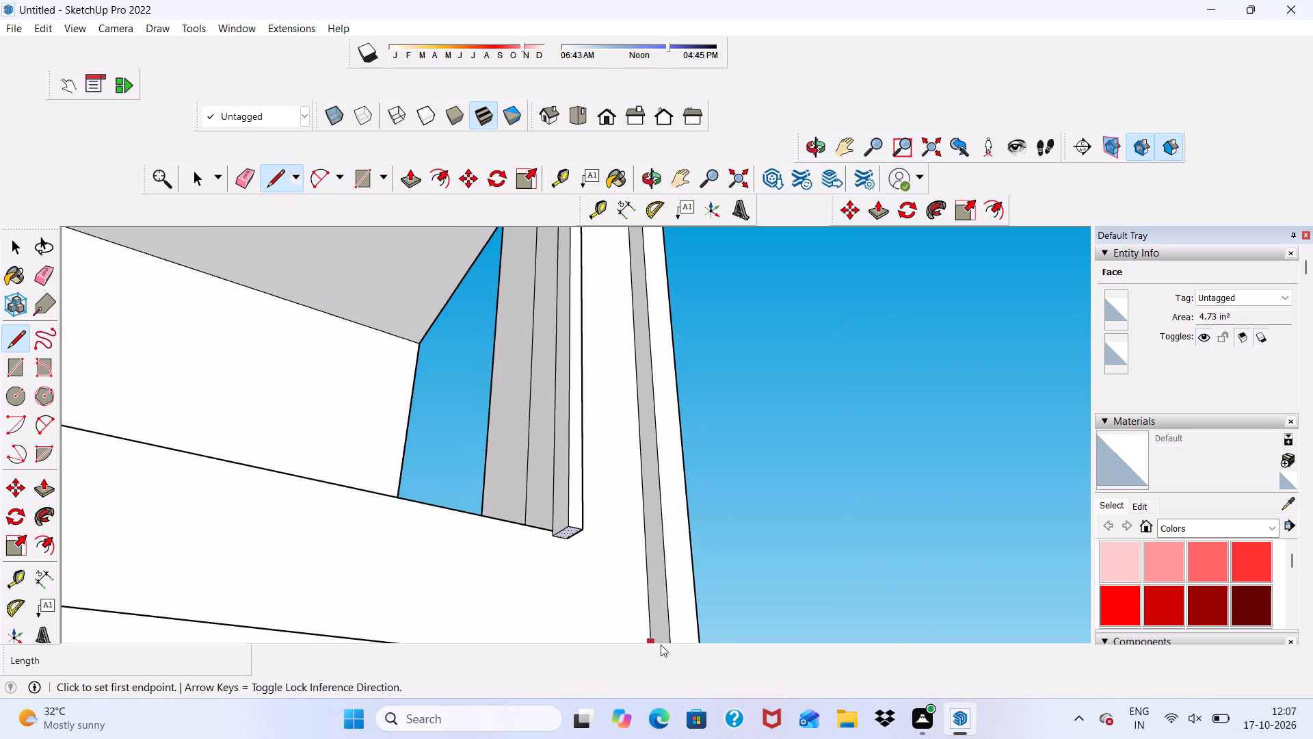
{"action": "middle_click_drag", "start_coordinate": [501, 500], "coordinate": [616, 596]}
{"action": "scroll", "coordinate": [563, 520], "scroll_direction": "up", "scroll_amount": 5}
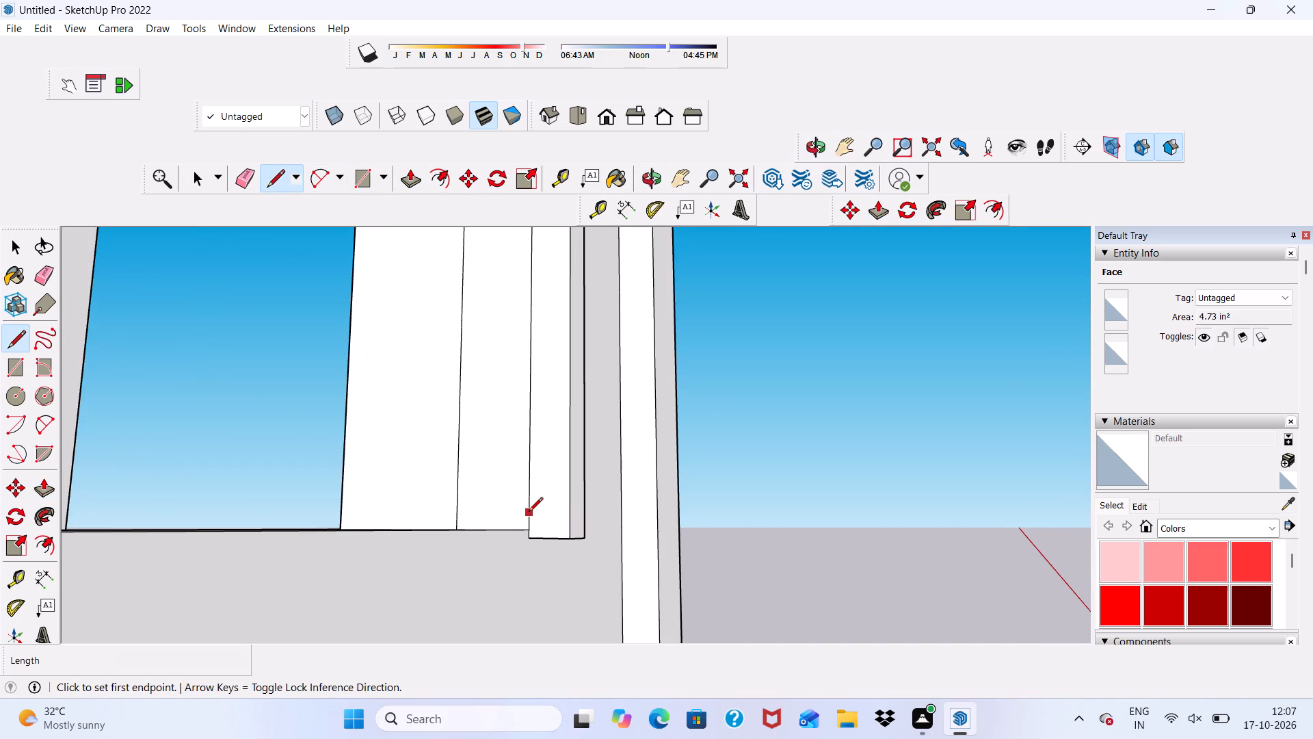
{"action": "left_click", "coordinate": [529, 513]}
{"action": "left_click", "coordinate": [572, 511]}
Push/Pull the small split-off face about 17' 7 5/16" along the lower bar's upper edge to the bar's free end.
{"action": "left_click", "coordinate": [411, 171]}
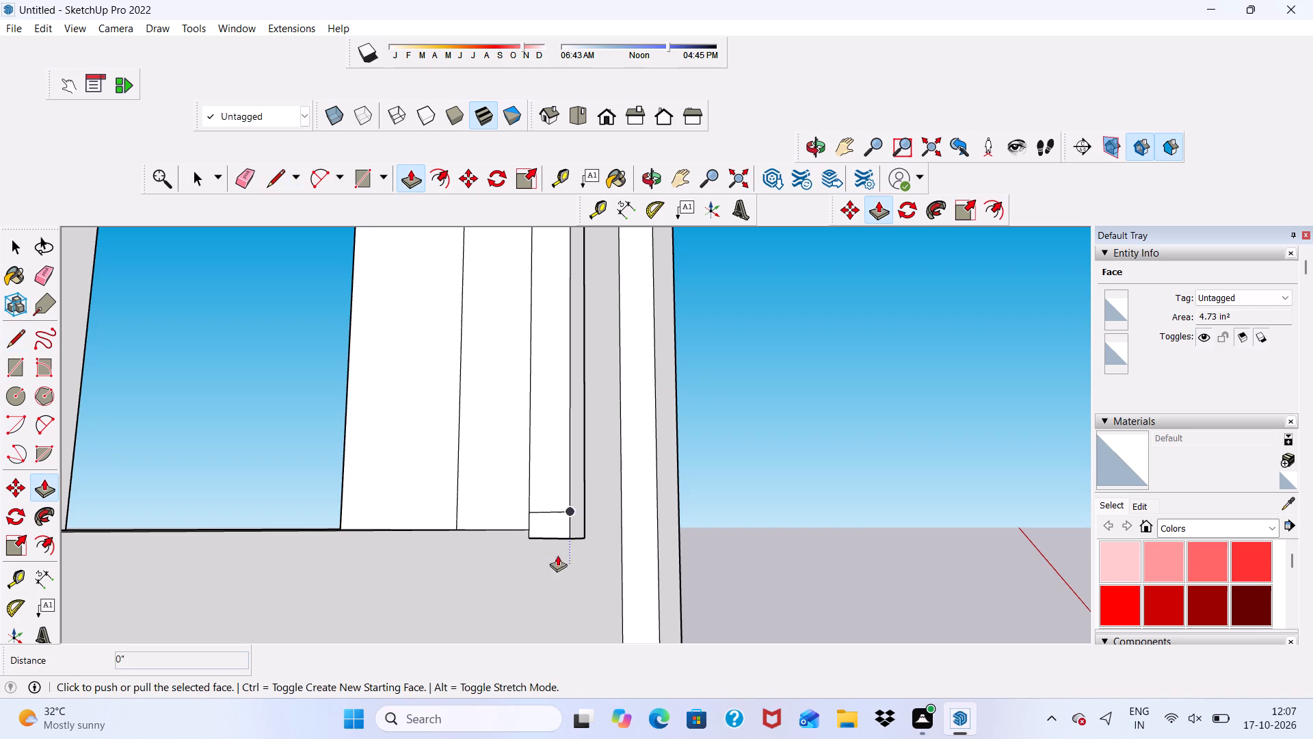
{"action": "key", "text": "space"}
{"action": "left_click", "coordinate": [548, 517]}
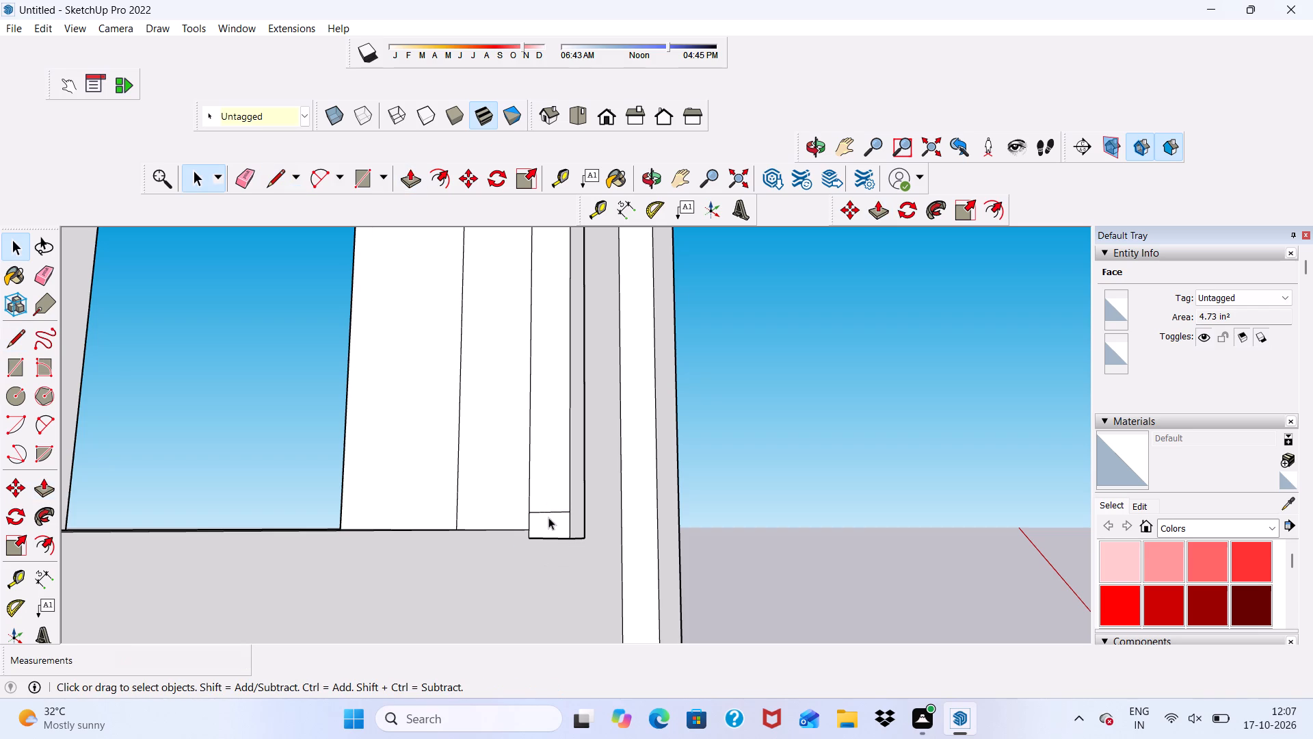
{"action": "left_click", "coordinate": [414, 182]}
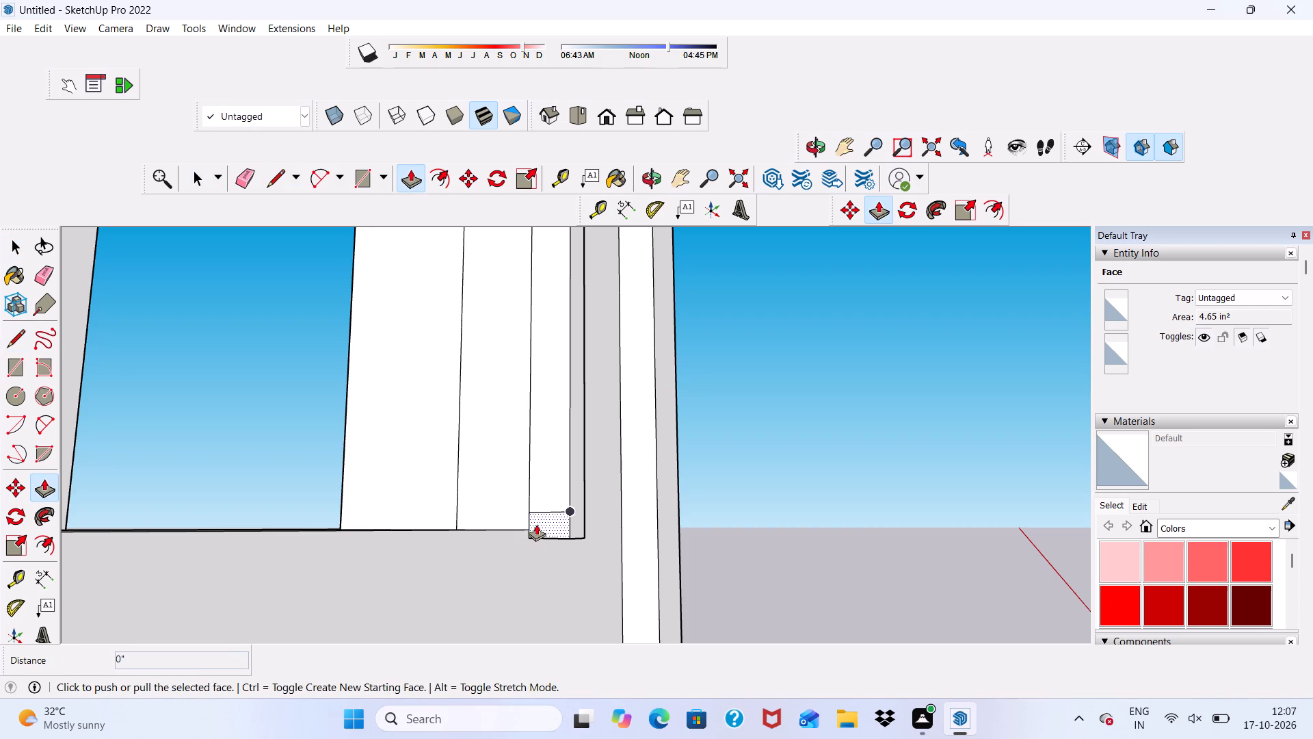
{"action": "left_click", "coordinate": [546, 519]}
{"action": "scroll", "coordinate": [466, 510], "scroll_direction": "down", "scroll_amount": 16}
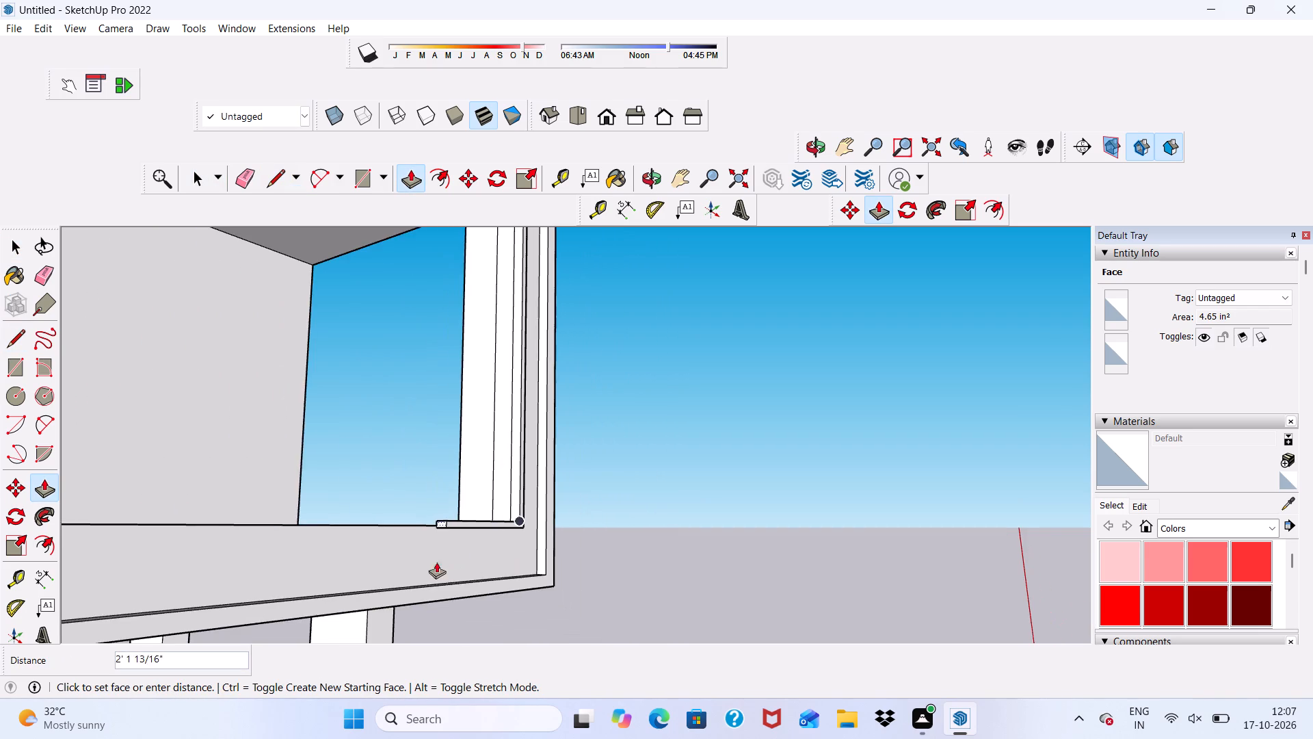
{"action": "scroll", "coordinate": [368, 532], "scroll_direction": "down", "scroll_amount": 15}
{"action": "scroll", "coordinate": [311, 562], "scroll_direction": "up", "scroll_amount": 6}
{"action": "scroll", "coordinate": [229, 547], "scroll_direction": "up", "scroll_amount": 3}
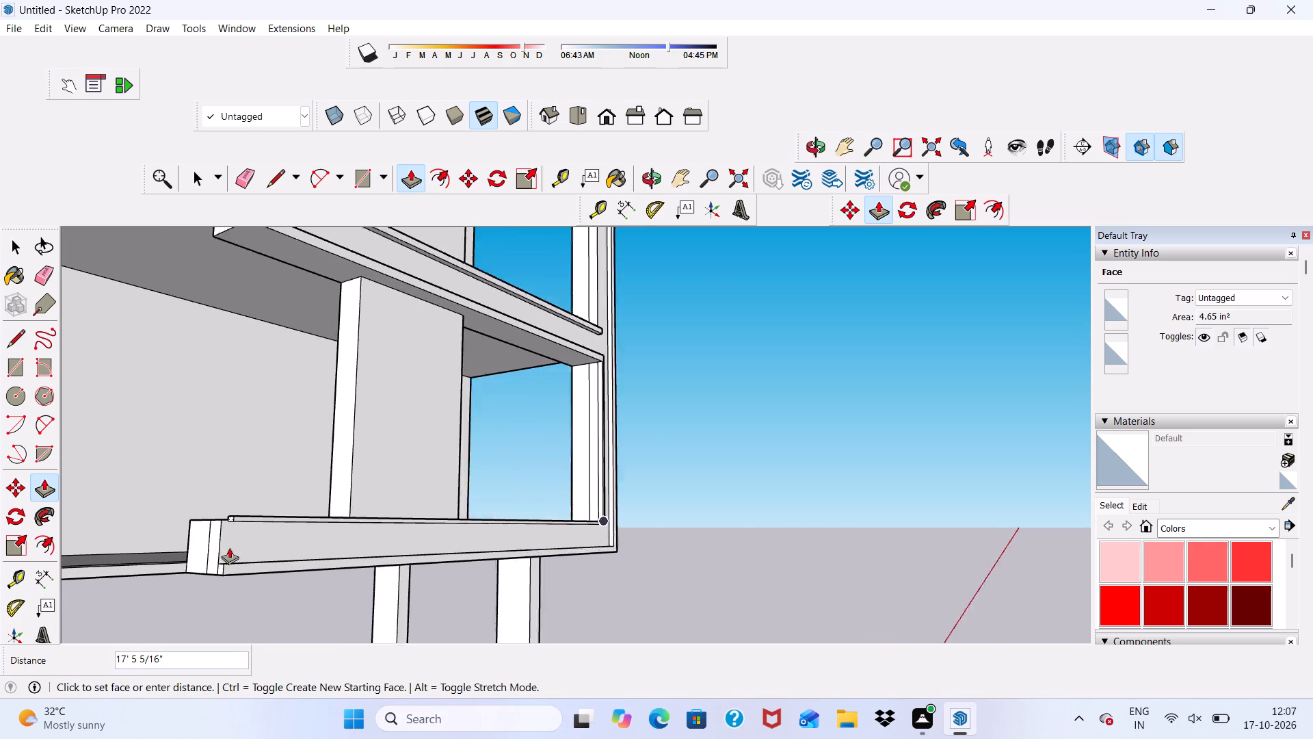
{"action": "scroll", "coordinate": [229, 547], "scroll_direction": "up", "scroll_amount": 7}
{"action": "left_click", "coordinate": [215, 593]}
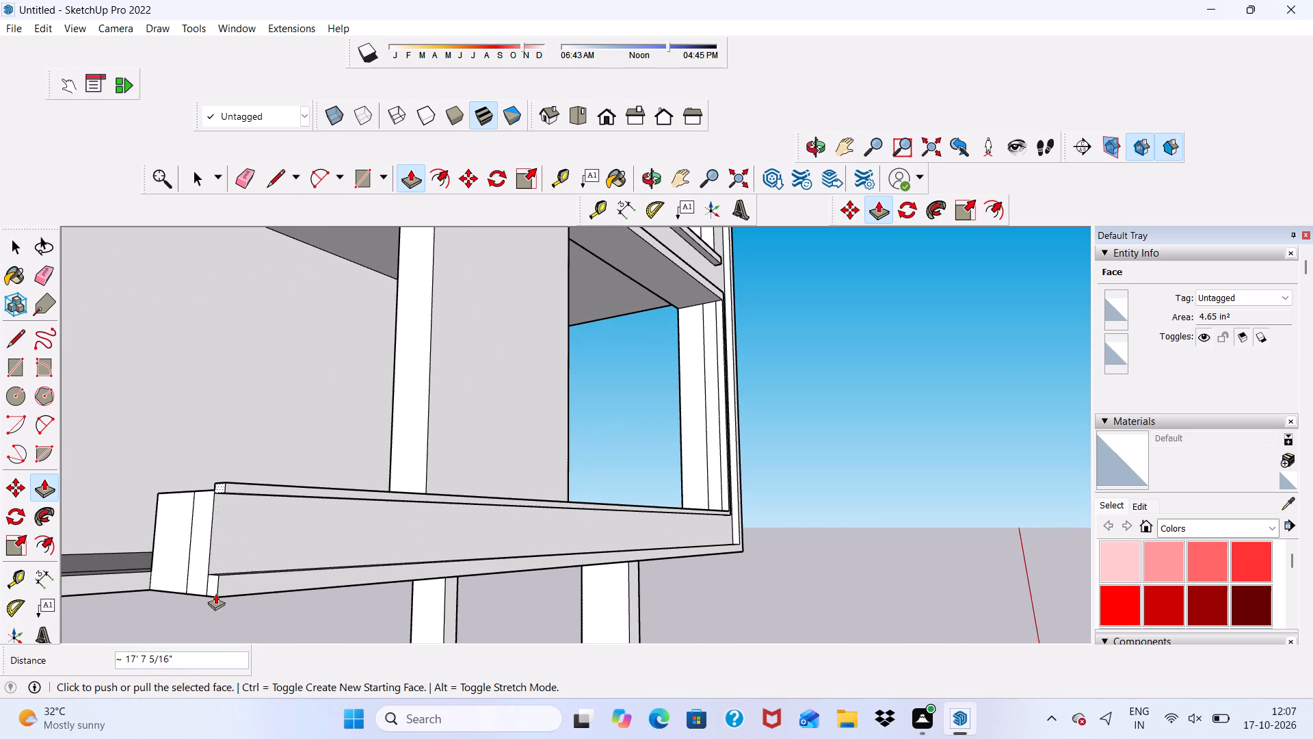
Push/Pull the end face of the middle bar's upper strip about 1 11/16" toward the frame's outer vertical bar.
{"action": "scroll", "coordinate": [200, 574], "scroll_direction": "down", "scroll_amount": 6}
{"action": "scroll", "coordinate": [316, 626], "scroll_direction": "up", "scroll_amount": 1}
{"action": "middle_click_drag", "start_coordinate": [316, 626], "coordinate": [114, 622]}
{"action": "scroll", "coordinate": [114, 622], "scroll_direction": "down", "scroll_amount": 10}
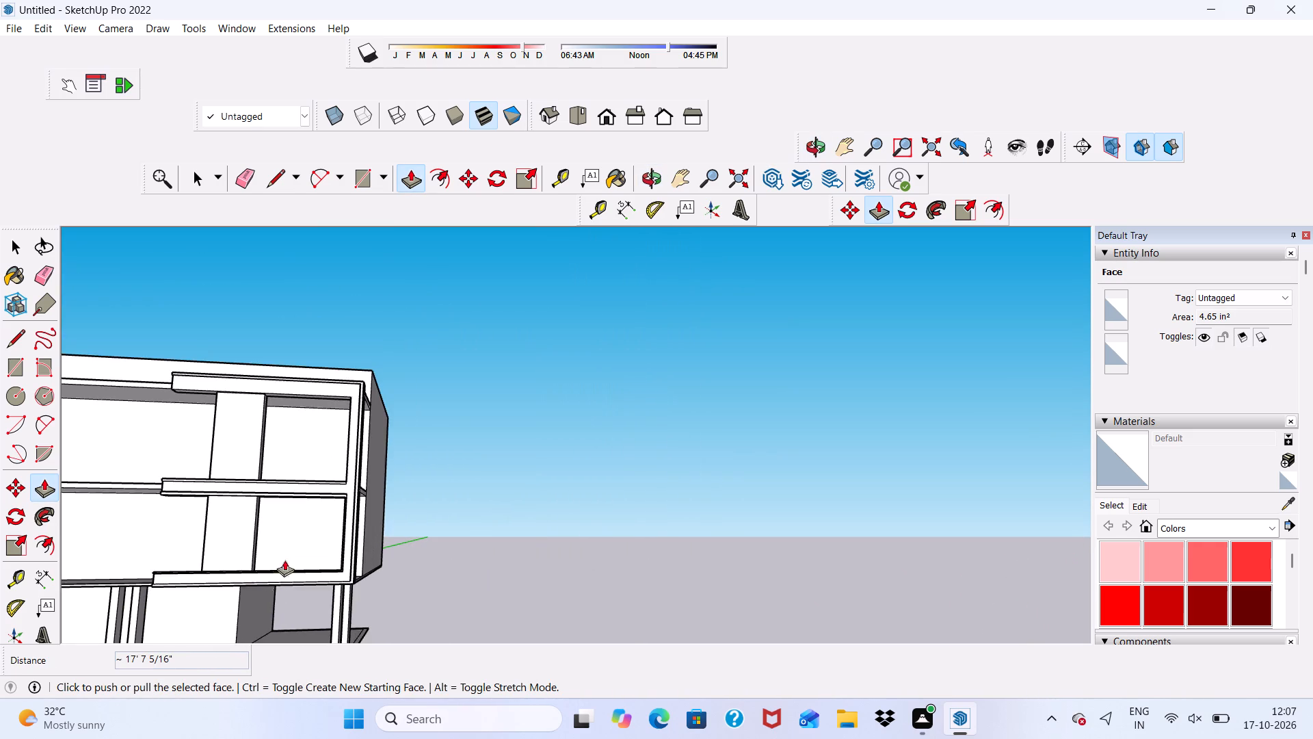
{"action": "scroll", "coordinate": [328, 468], "scroll_direction": "up", "scroll_amount": 12}
{"action": "scroll", "coordinate": [232, 489], "scroll_direction": "down", "scroll_amount": 4}
{"action": "middle_click_drag", "start_coordinate": [228, 513], "coordinate": [201, 597]}
{"action": "scroll", "coordinate": [206, 606], "scroll_direction": "down", "scroll_amount": 1}
{"action": "scroll", "coordinate": [176, 545], "scroll_direction": "up", "scroll_amount": 1}
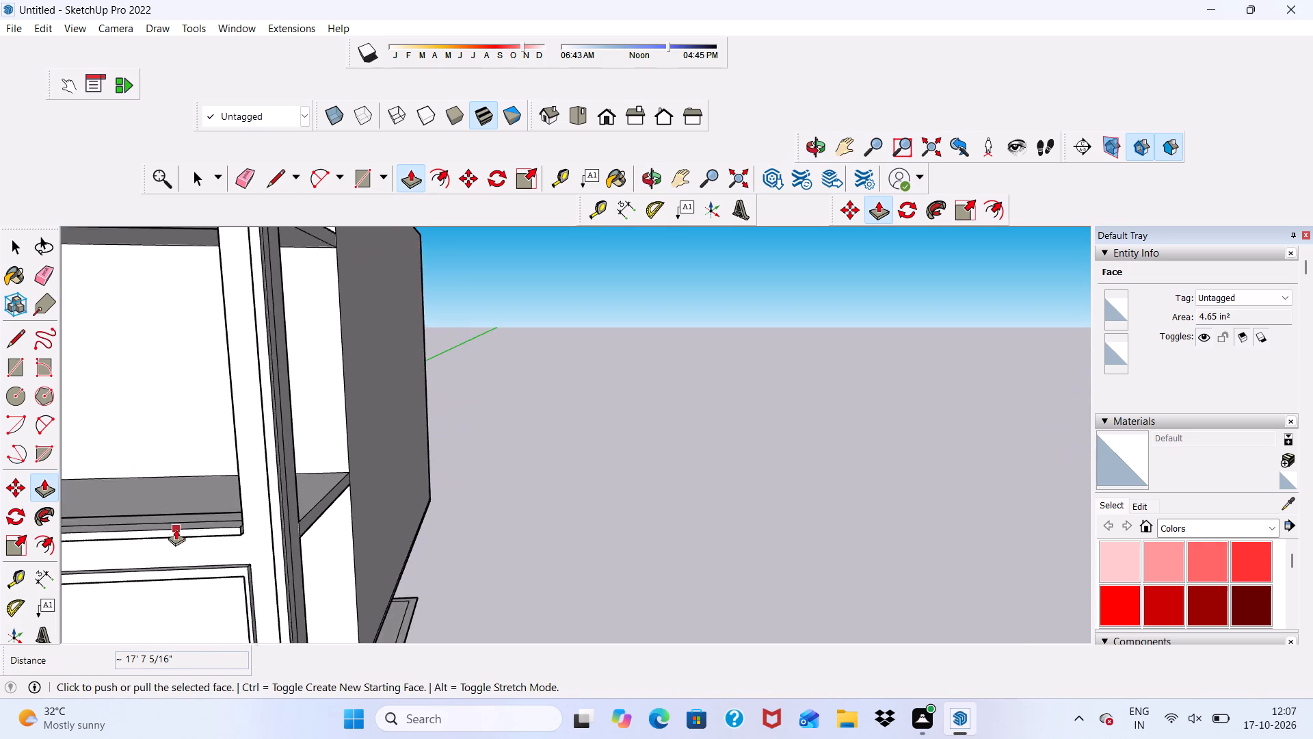
{"action": "scroll", "coordinate": [176, 527], "scroll_direction": "down", "scroll_amount": 6}
{"action": "scroll", "coordinate": [220, 401], "scroll_direction": "up", "scroll_amount": 6}
{"action": "scroll", "coordinate": [224, 456], "scroll_direction": "down", "scroll_amount": 5}
{"action": "middle_click_drag", "start_coordinate": [226, 573], "coordinate": [226, 571]}
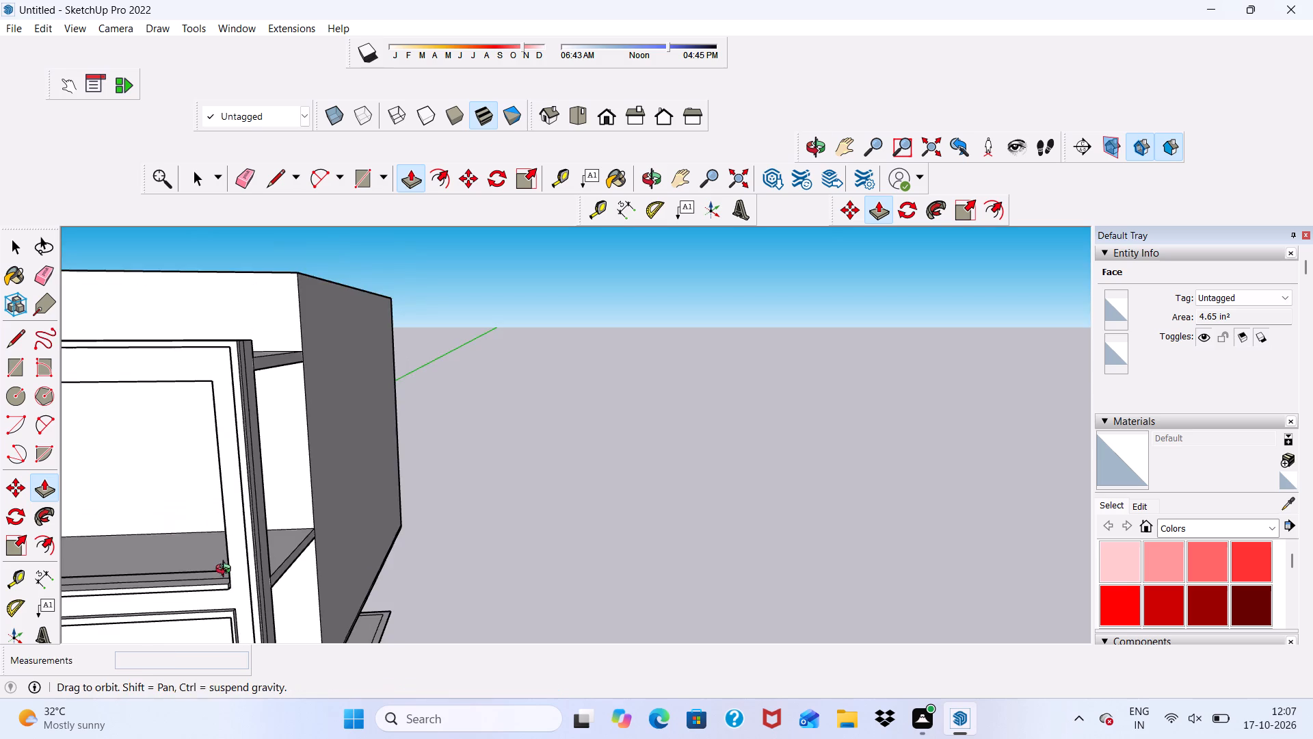
{"action": "middle_click_drag", "start_coordinate": [226, 571], "coordinate": [223, 519]}
{"action": "scroll", "coordinate": [182, 566], "scroll_direction": "down", "scroll_amount": 11}
{"action": "scroll", "coordinate": [163, 551], "scroll_direction": "up", "scroll_amount": 14}
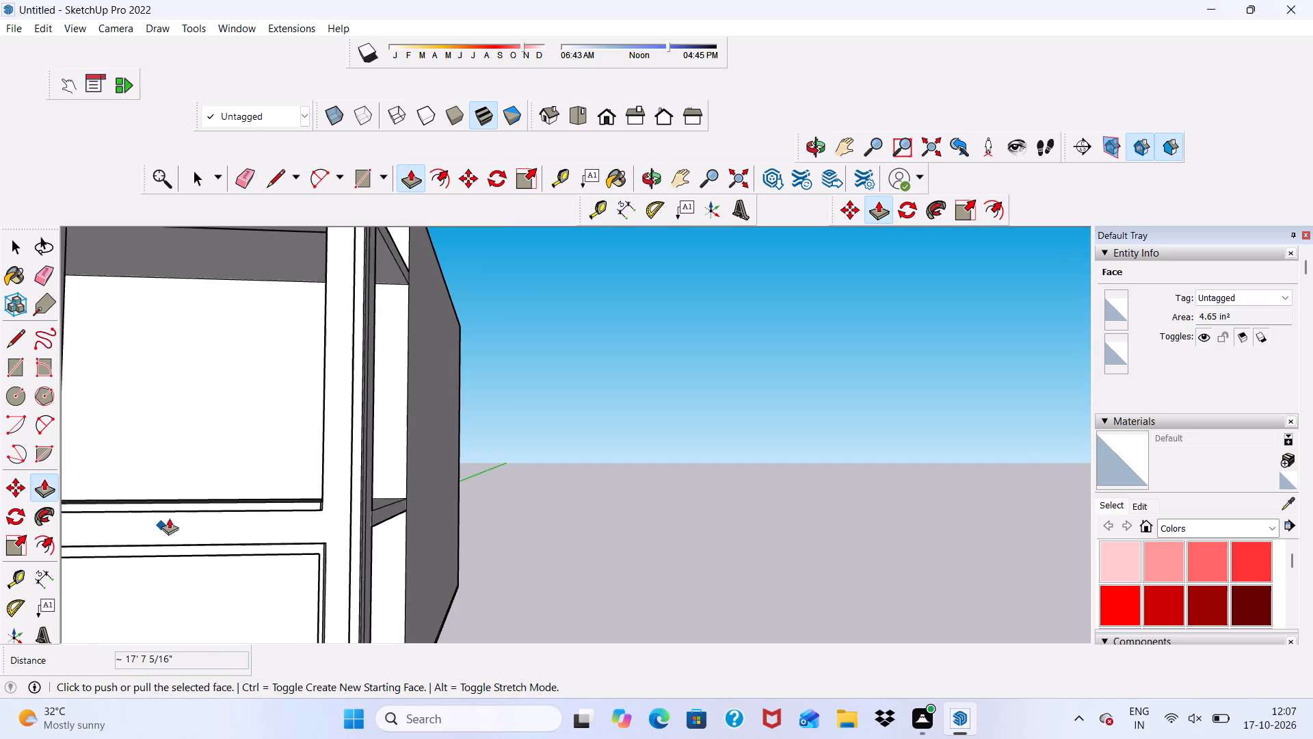
{"action": "middle_click_drag", "start_coordinate": [306, 530], "coordinate": [329, 584]}
{"action": "scroll", "coordinate": [323, 541], "scroll_direction": "up", "scroll_amount": 7}
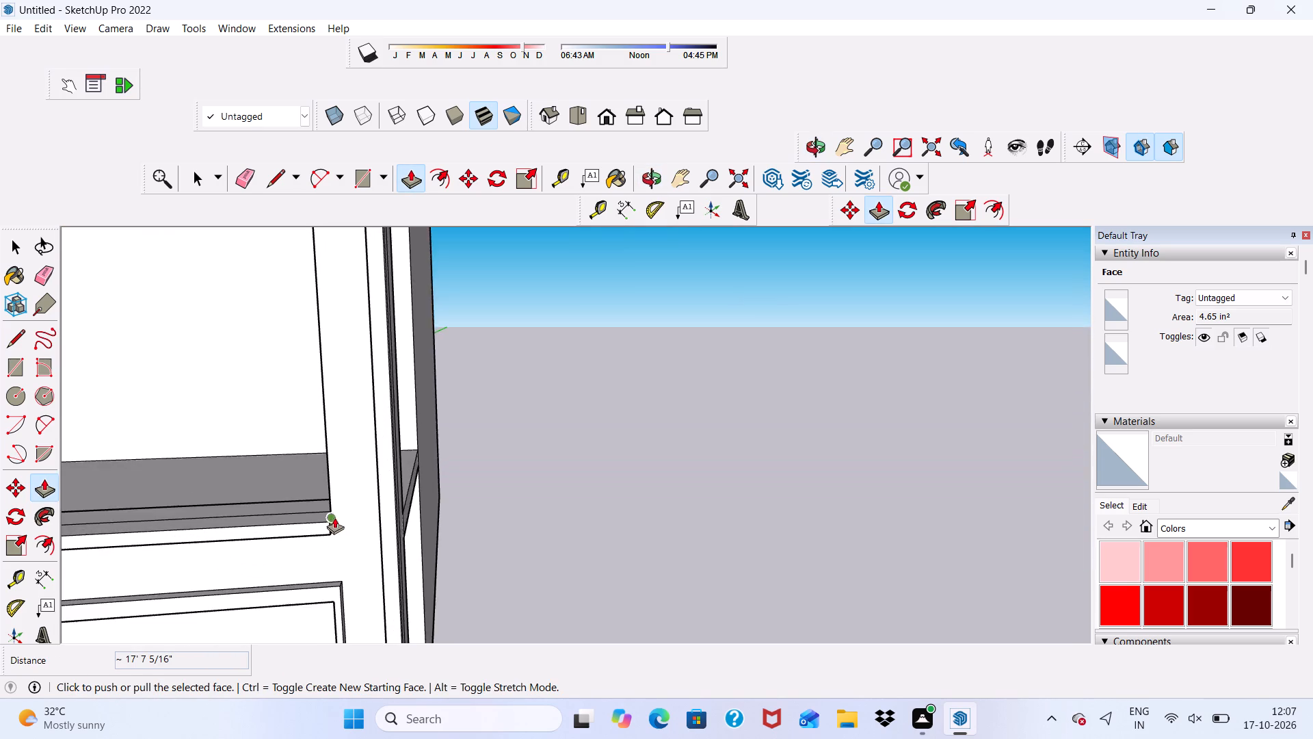
{"action": "scroll", "coordinate": [334, 517], "scroll_direction": "up", "scroll_amount": 11}
{"action": "middle_click_drag", "start_coordinate": [306, 567], "coordinate": [238, 531]}
{"action": "scroll", "coordinate": [337, 523], "scroll_direction": "up", "scroll_amount": 4}
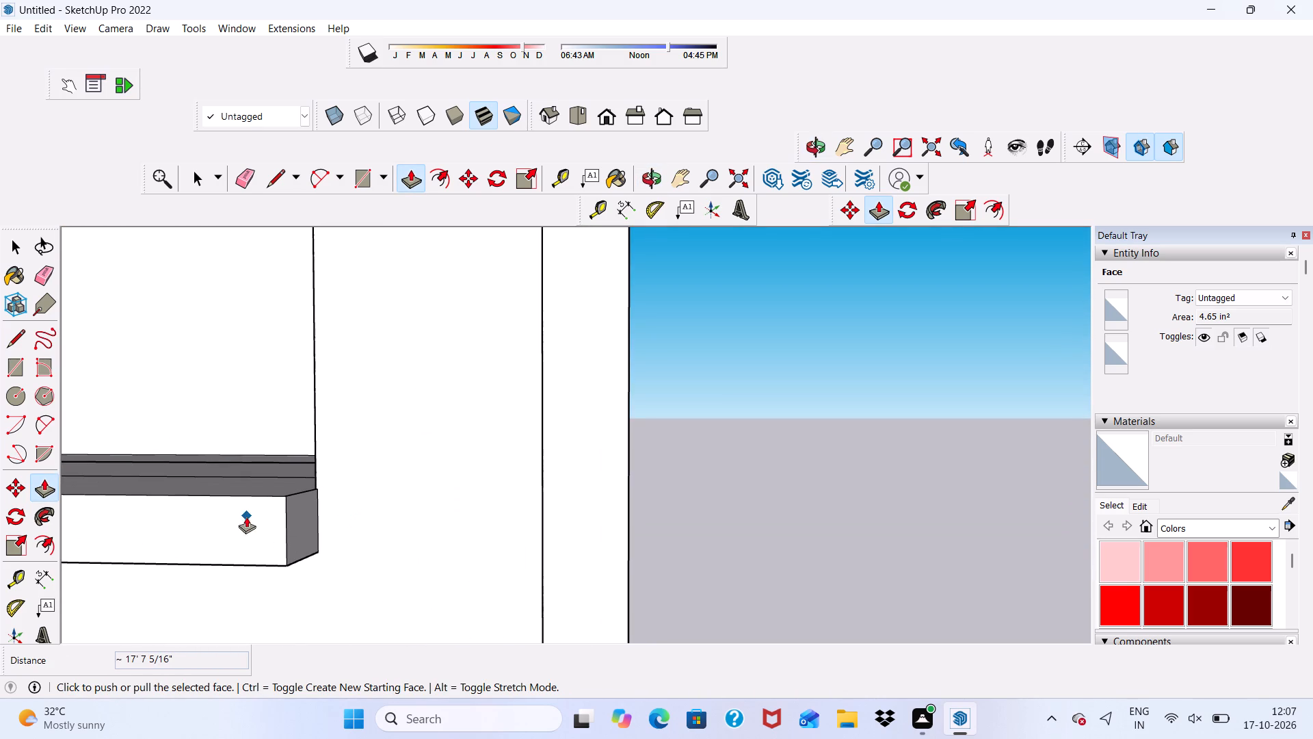
{"action": "key", "text": "space"}
{"action": "left_click", "coordinate": [300, 526]}
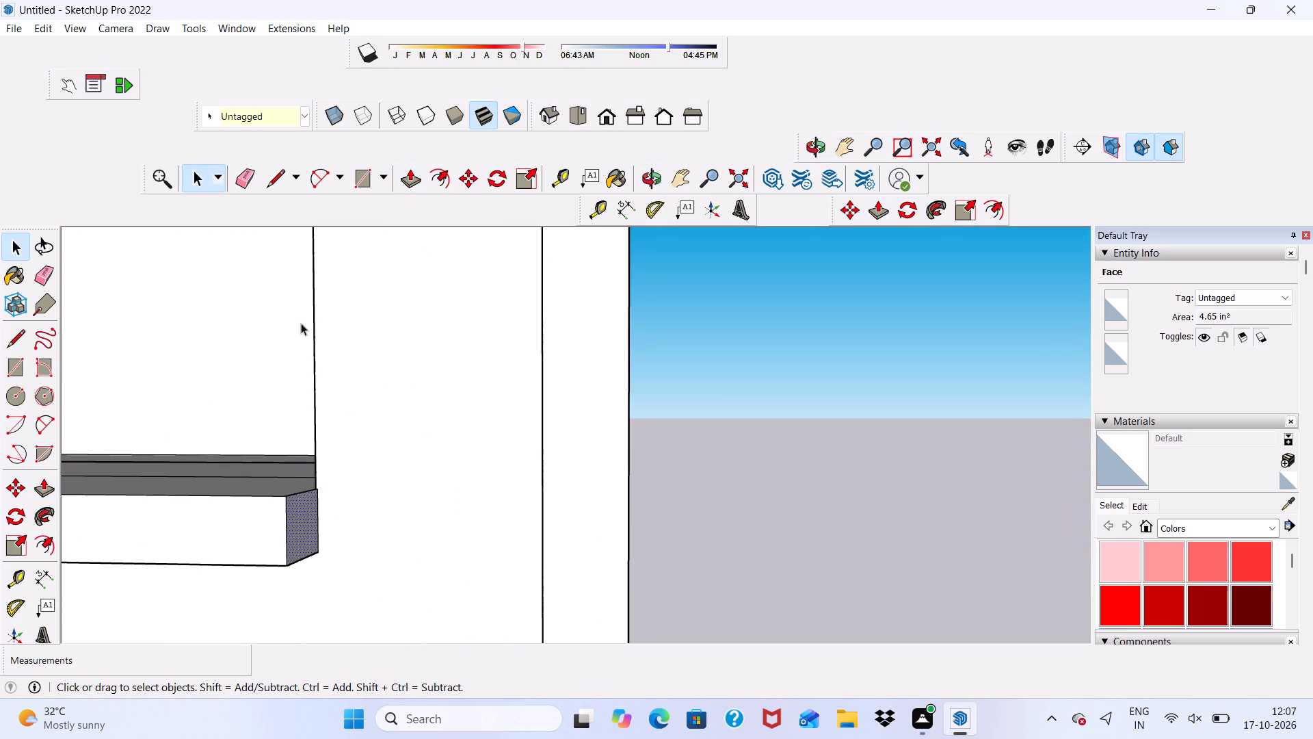
{"action": "left_click", "coordinate": [410, 172]}
{"action": "scroll", "coordinate": [295, 557], "scroll_direction": "up", "scroll_amount": 2}
{"action": "left_click", "coordinate": [304, 502]}
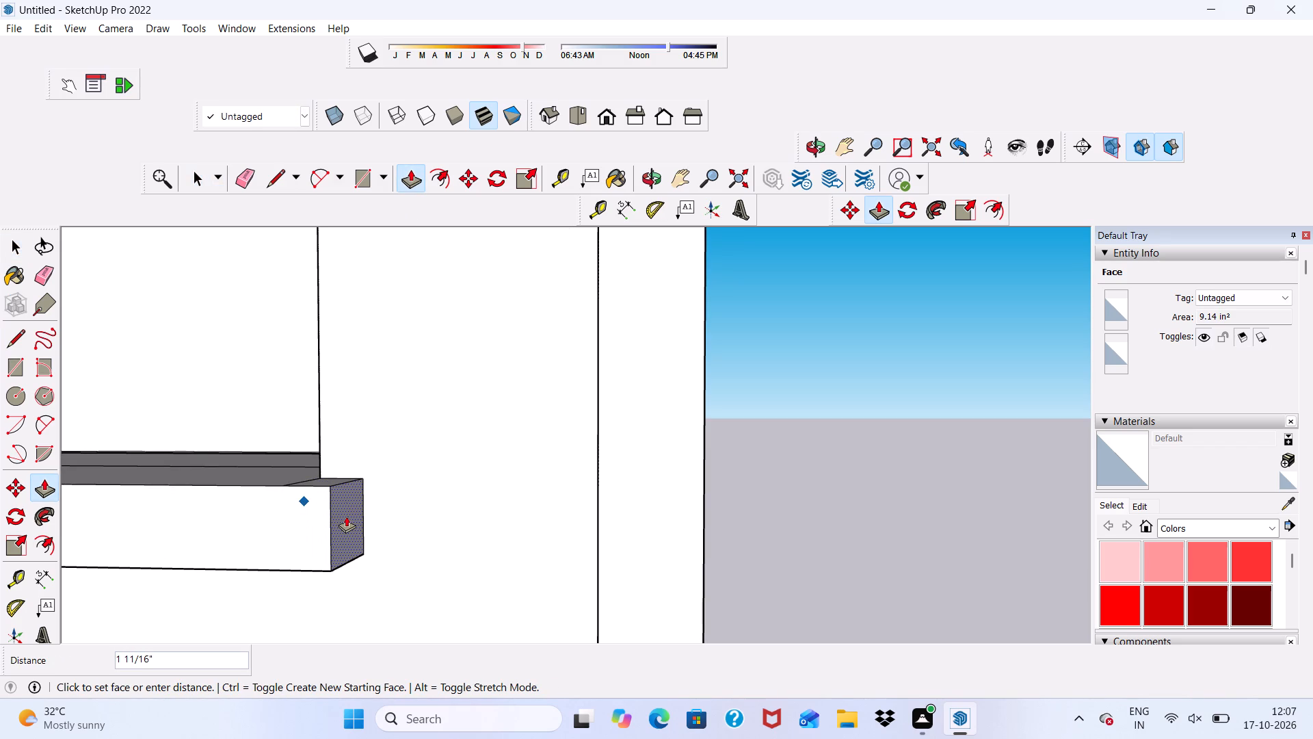
{"action": "left_click", "coordinate": [346, 516]}
{"action": "key", "text": "space"}
Push/Pull the small top face at the middle bar strip's extended end up about 9' 5 3/4" along the upper opening, past the top bar's underside.
{"action": "scroll", "coordinate": [274, 450], "scroll_direction": "up", "scroll_amount": 4}
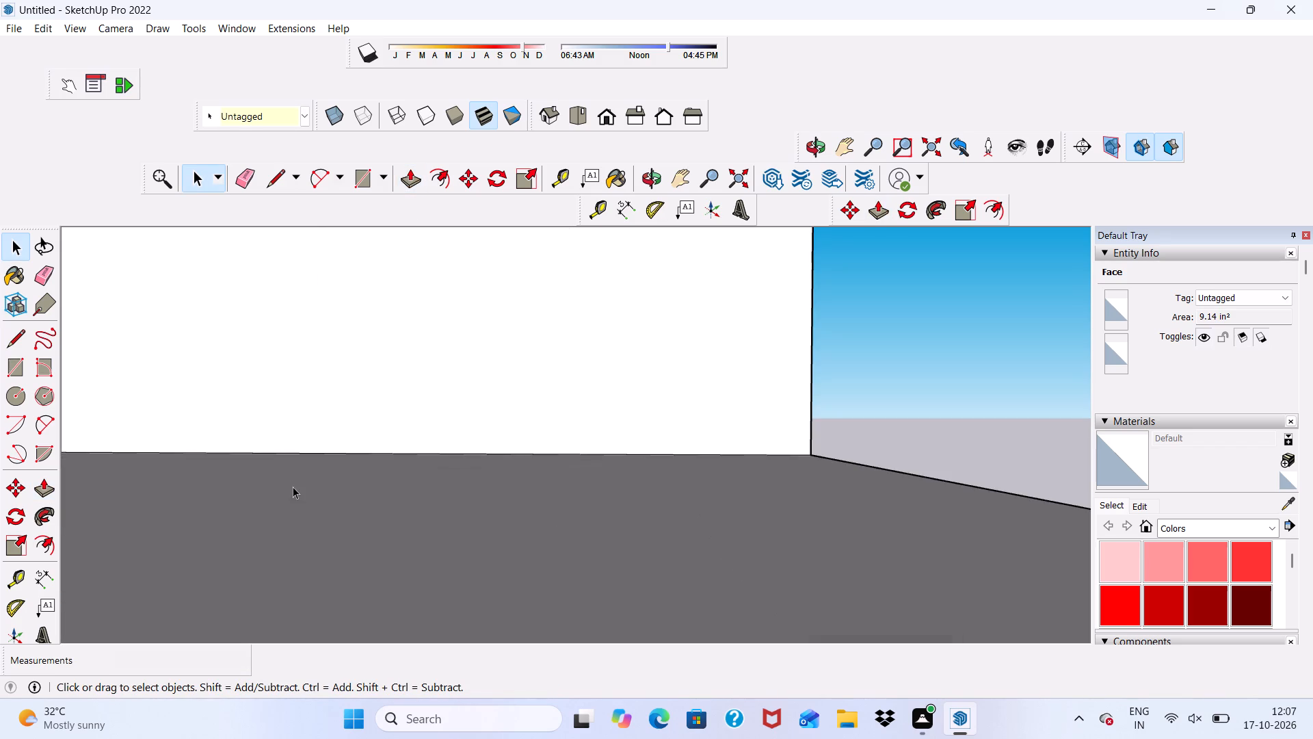
{"action": "scroll", "coordinate": [278, 383], "scroll_direction": "down", "scroll_amount": 5}
{"action": "scroll", "coordinate": [504, 423], "scroll_direction": "down", "scroll_amount": 5}
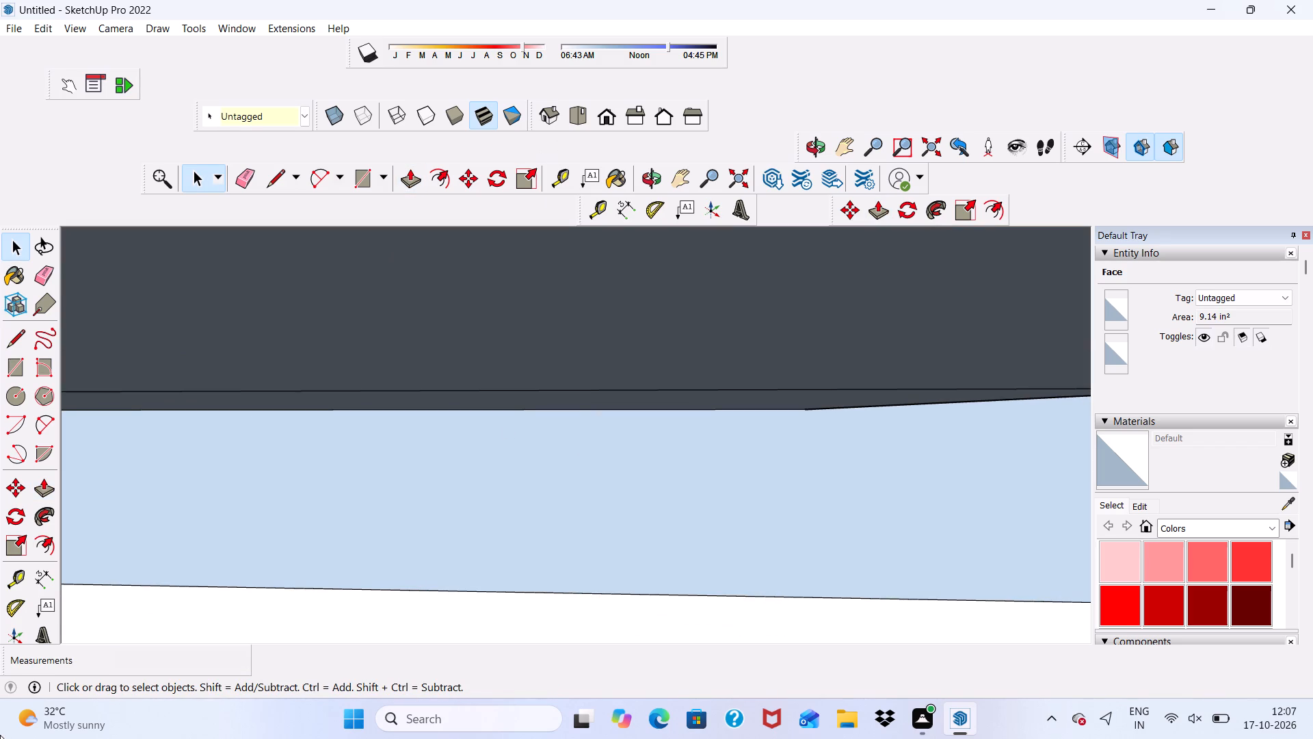
{"action": "left_click", "coordinate": [602, 116]}
{"action": "scroll", "coordinate": [620, 230], "scroll_direction": "down", "scroll_amount": 2}
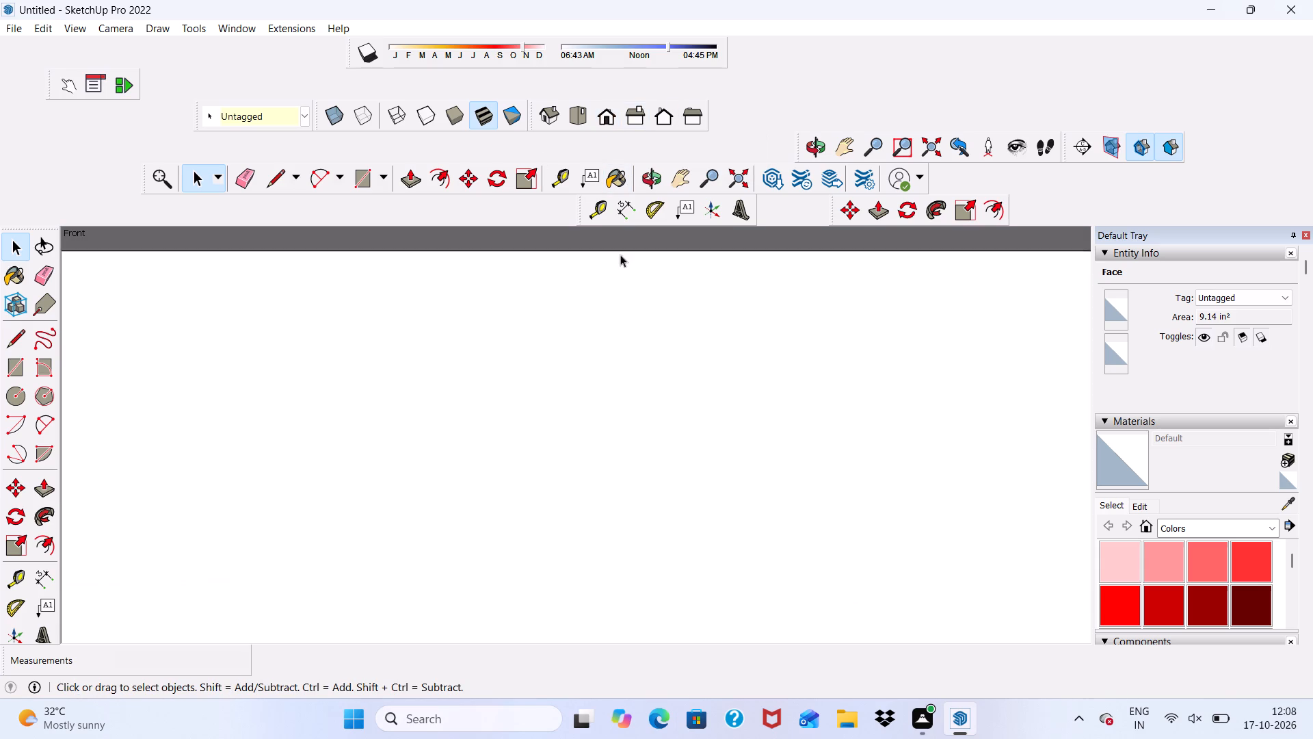
{"action": "scroll", "coordinate": [620, 255], "scroll_direction": "down", "scroll_amount": 3}
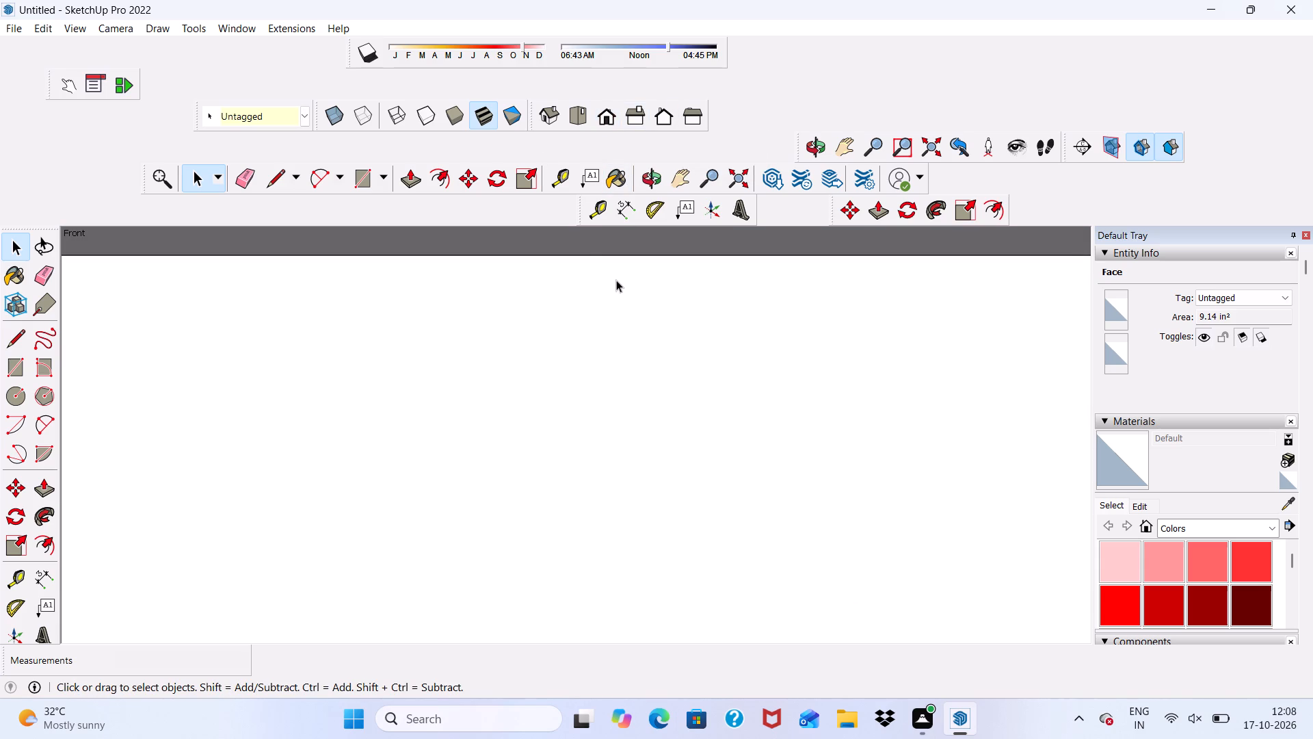
{"action": "scroll", "coordinate": [501, 318], "scroll_direction": "down", "scroll_amount": 18}
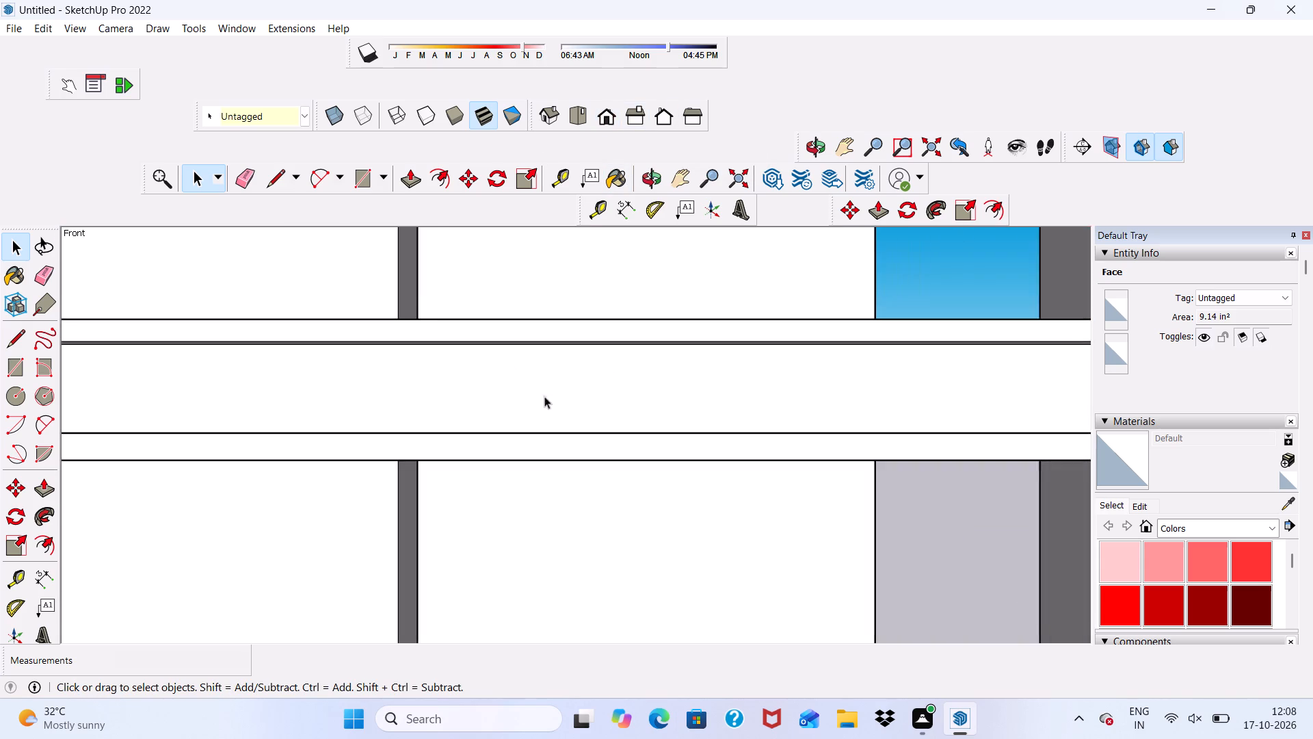
{"action": "scroll", "coordinate": [544, 396], "scroll_direction": "down", "scroll_amount": 7}
{"action": "middle_click_drag", "start_coordinate": [764, 367], "coordinate": [785, 502]}
{"action": "scroll", "coordinate": [821, 397], "scroll_direction": "up", "scroll_amount": 8}
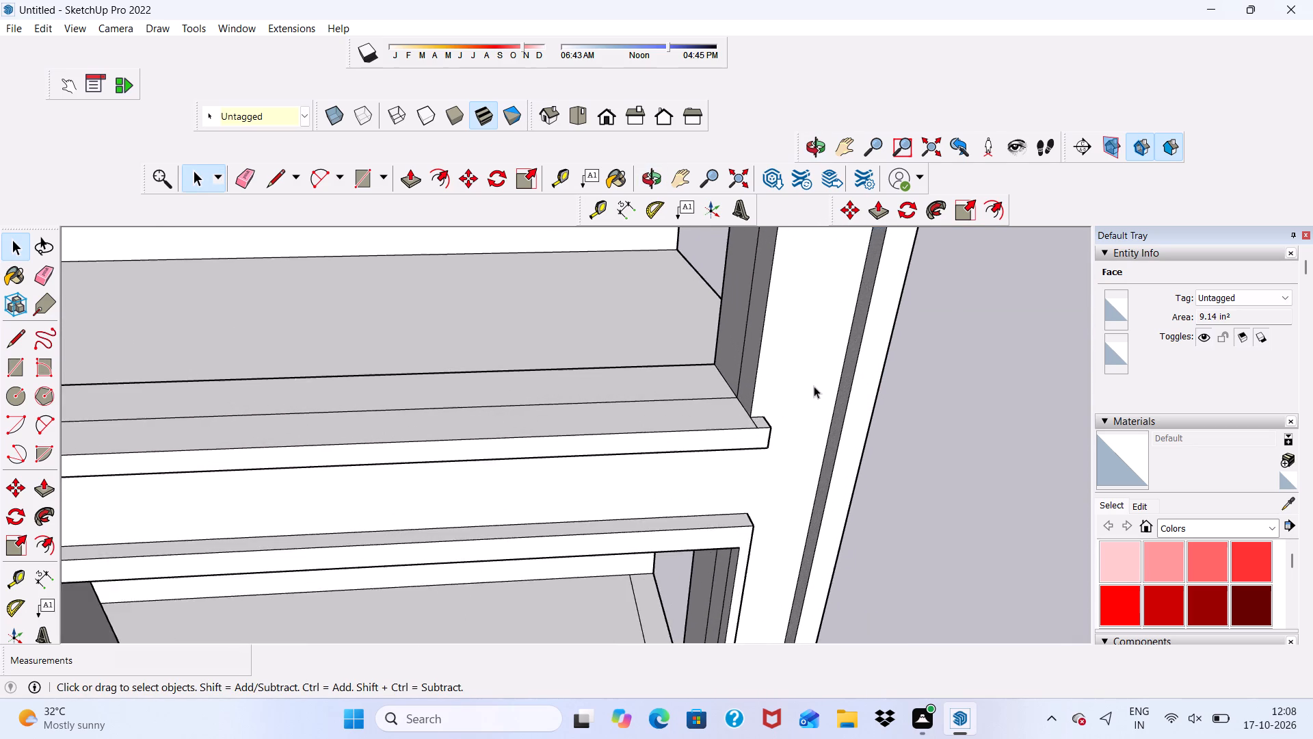
{"action": "scroll", "coordinate": [814, 386], "scroll_direction": "up", "scroll_amount": 7}
{"action": "scroll", "coordinate": [747, 430], "scroll_direction": "up", "scroll_amount": 3}
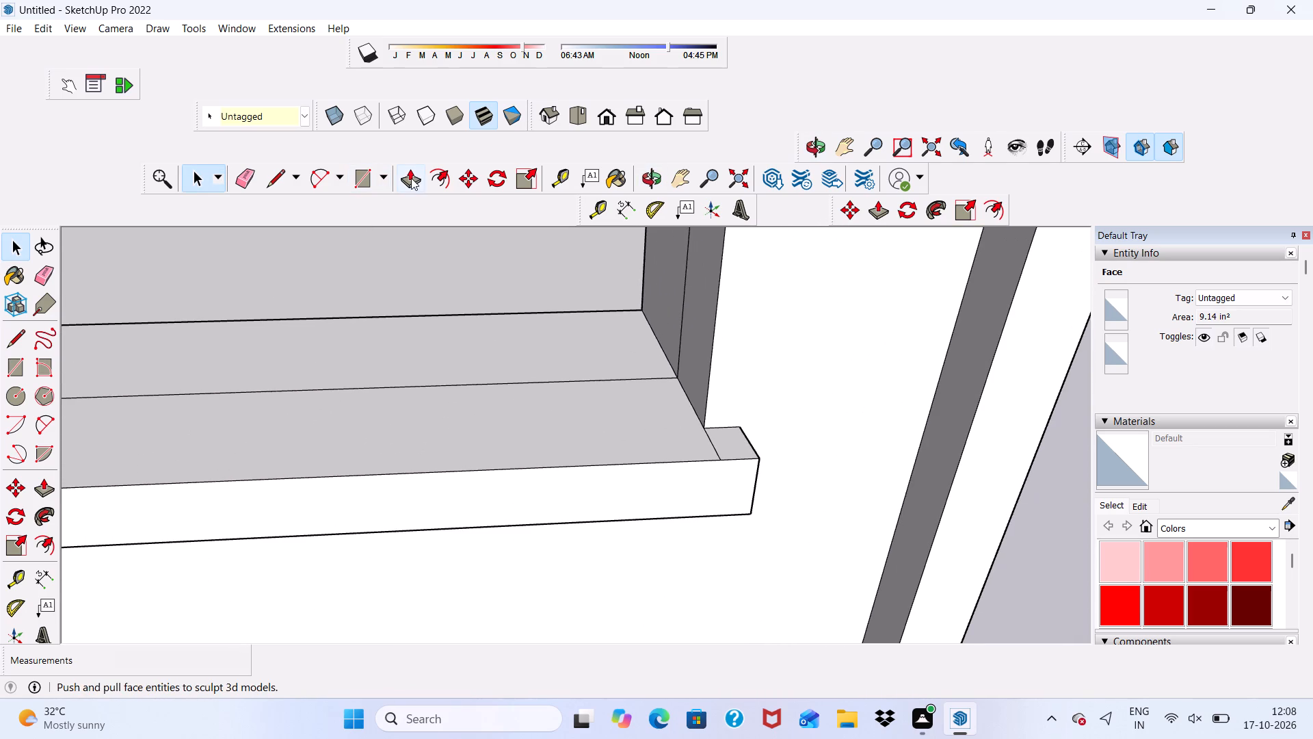
{"action": "left_click", "coordinate": [411, 178]}
{"action": "scroll", "coordinate": [725, 440], "scroll_direction": "up", "scroll_amount": 1}
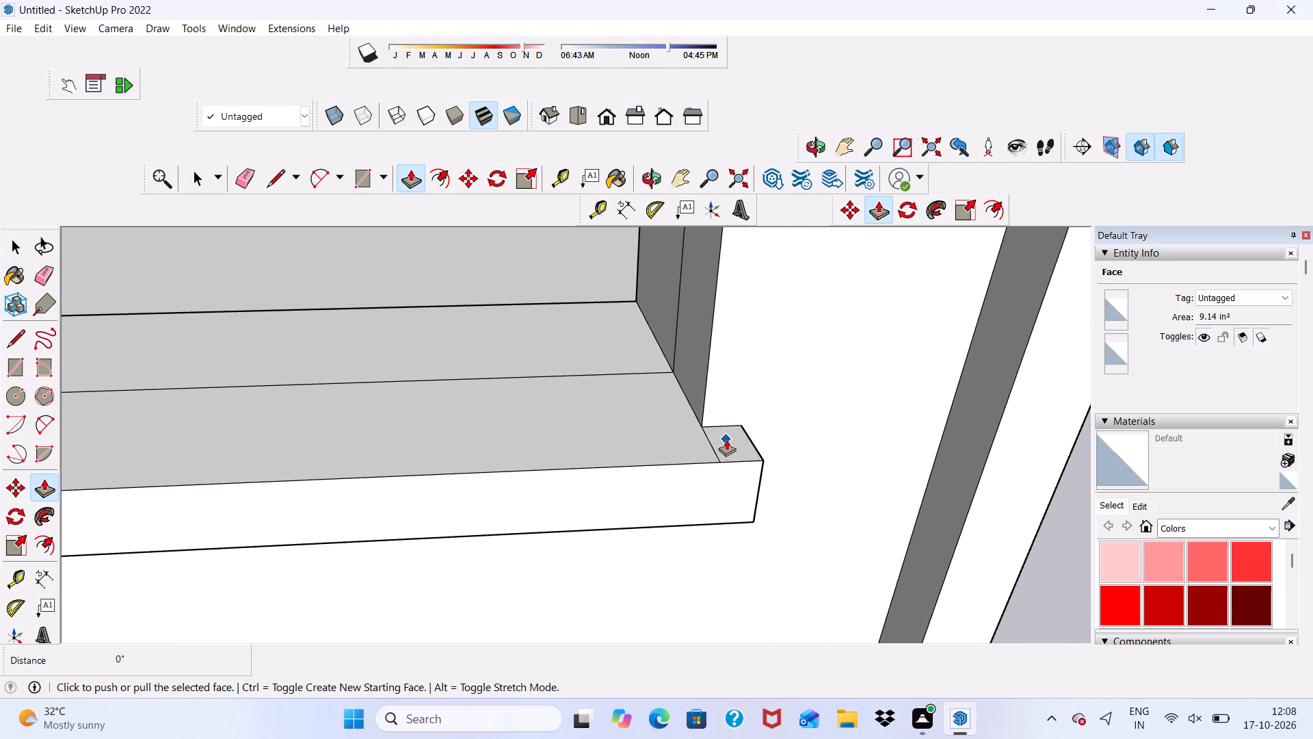
{"action": "key", "text": "space"}
{"action": "left_click", "coordinate": [731, 452]}
{"action": "left_click", "coordinate": [413, 175]}
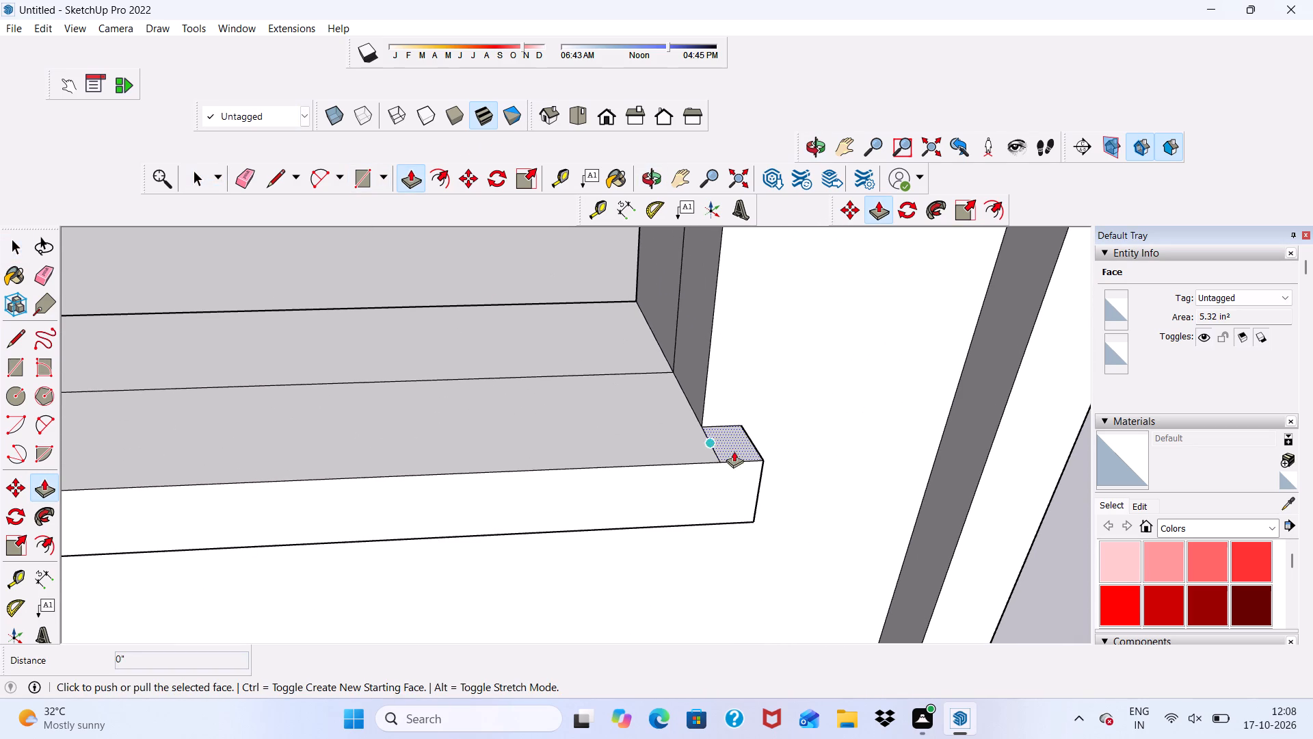
{"action": "left_click", "coordinate": [747, 451]}
{"action": "scroll", "coordinate": [730, 285], "scroll_direction": "down", "scroll_amount": 7}
{"action": "scroll", "coordinate": [719, 320], "scroll_direction": "down", "scroll_amount": 19}
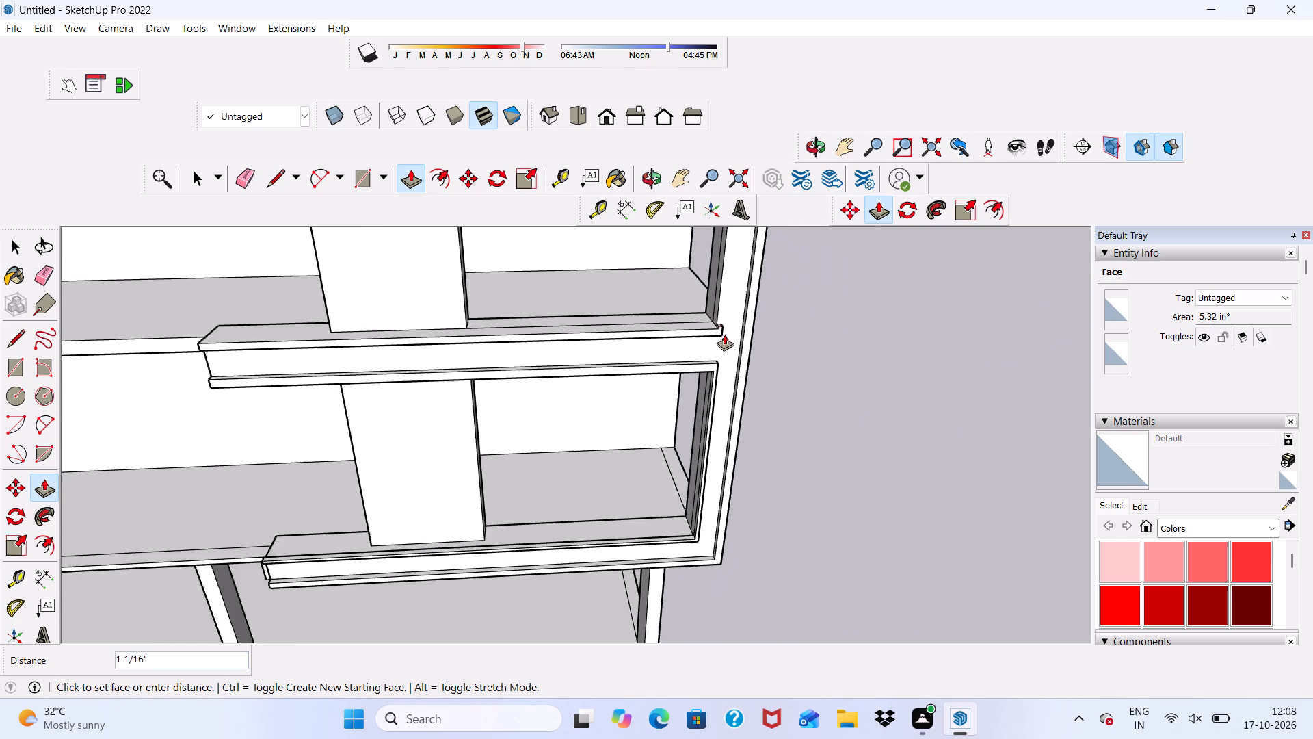
{"action": "scroll", "coordinate": [724, 334], "scroll_direction": "down", "scroll_amount": 9}
{"action": "scroll", "coordinate": [718, 292], "scroll_direction": "up", "scroll_amount": 1}
{"action": "scroll", "coordinate": [717, 330], "scroll_direction": "down", "scroll_amount": 14}
{"action": "scroll", "coordinate": [713, 300], "scroll_direction": "up", "scroll_amount": 8}
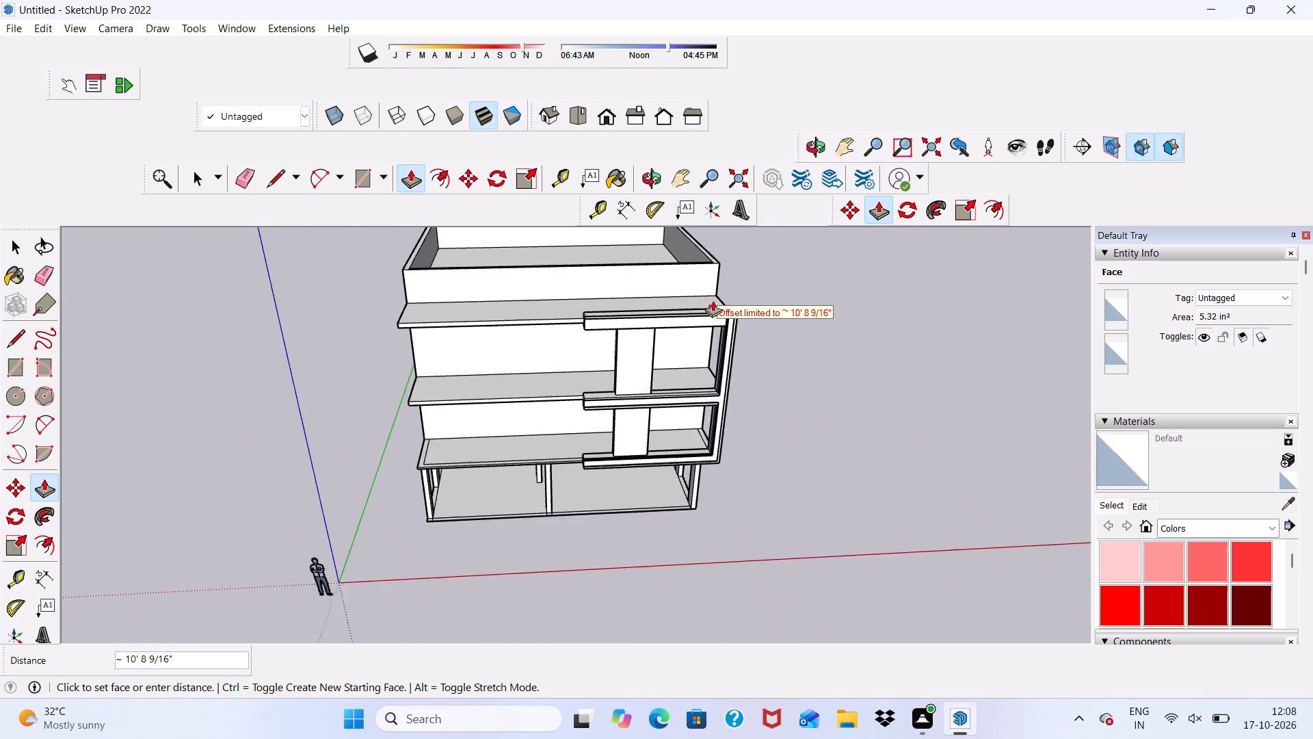
{"action": "scroll", "coordinate": [713, 300], "scroll_direction": "up", "scroll_amount": 12}
{"action": "scroll", "coordinate": [739, 361], "scroll_direction": "up", "scroll_amount": 4}
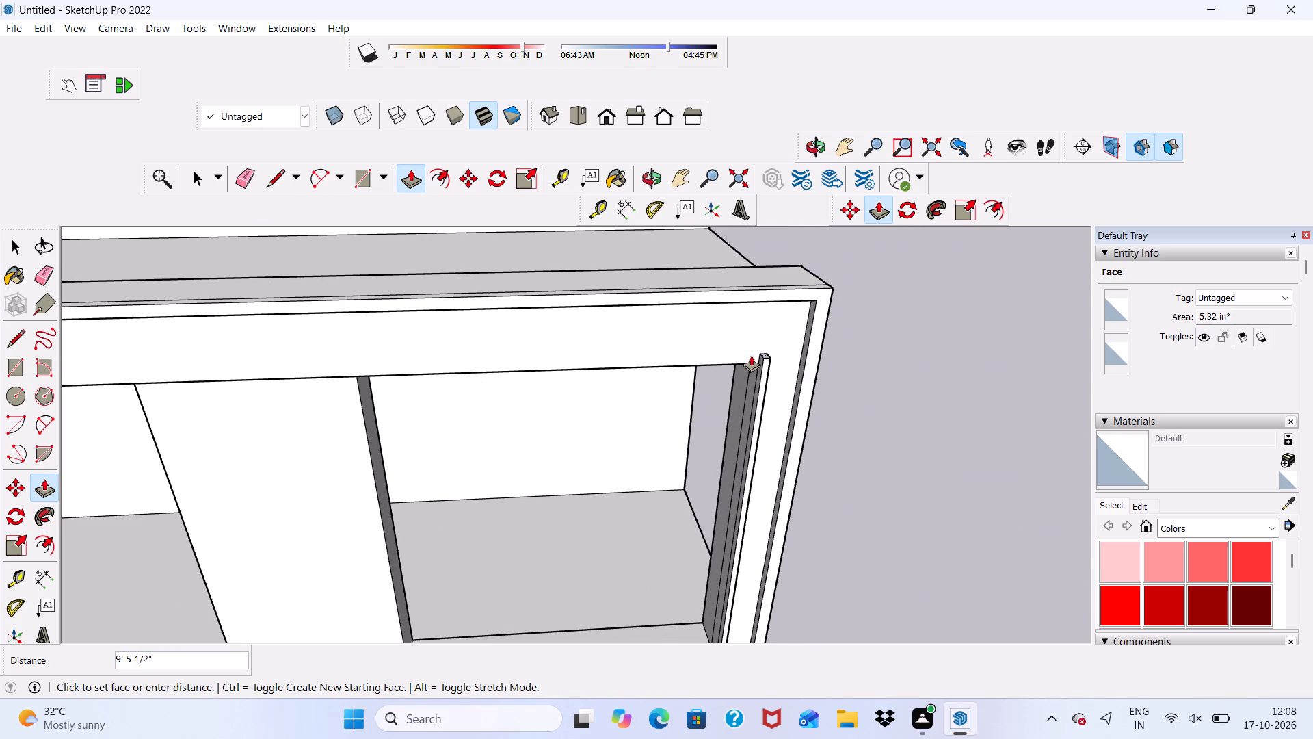
{"action": "left_click", "coordinate": [752, 354]}
Draw a 3" line across the new vertical strip's inner side face from the upper opening's top corner, splitting off its top end.
{"action": "scroll", "coordinate": [551, 255], "scroll_direction": "up", "scroll_amount": 1}
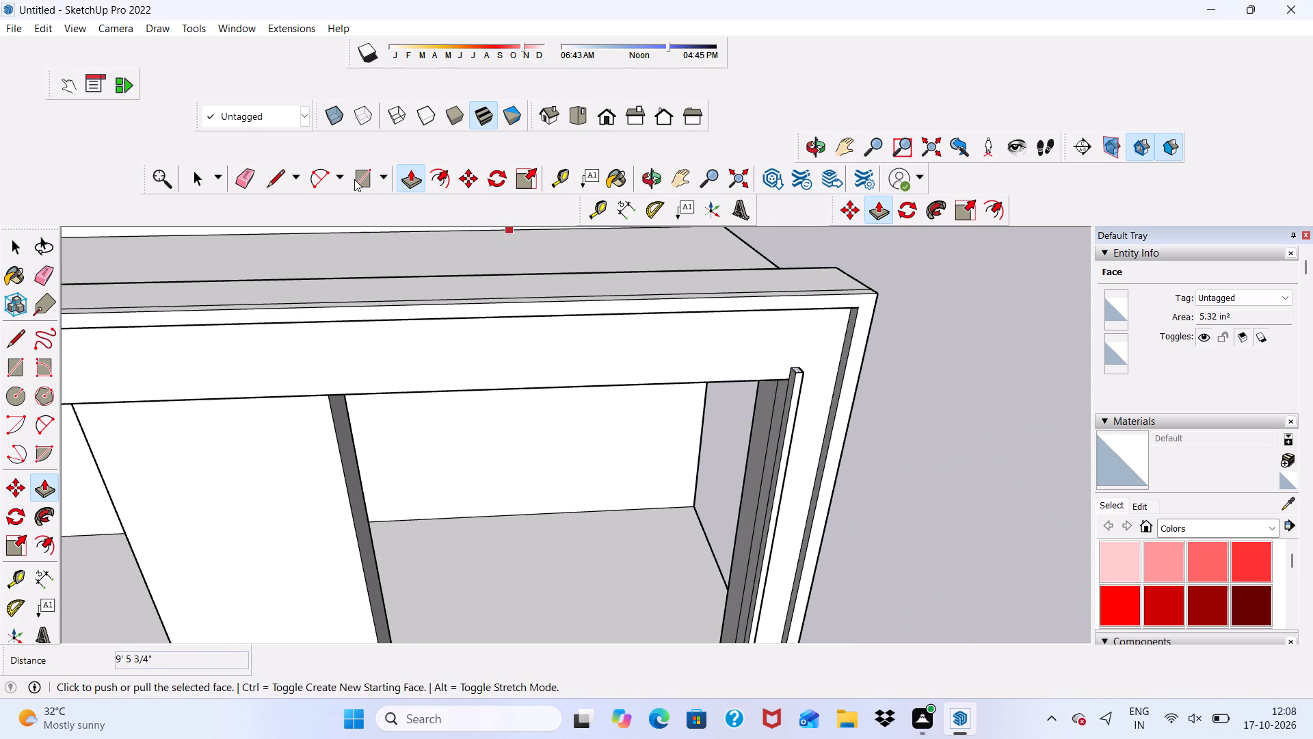
{"action": "left_click", "coordinate": [271, 175]}
{"action": "scroll", "coordinate": [660, 363], "scroll_direction": "down", "scroll_amount": 1}
{"action": "middle_click_drag", "start_coordinate": [679, 356], "coordinate": [732, 296]}
{"action": "scroll", "coordinate": [769, 373], "scroll_direction": "up", "scroll_amount": 16}
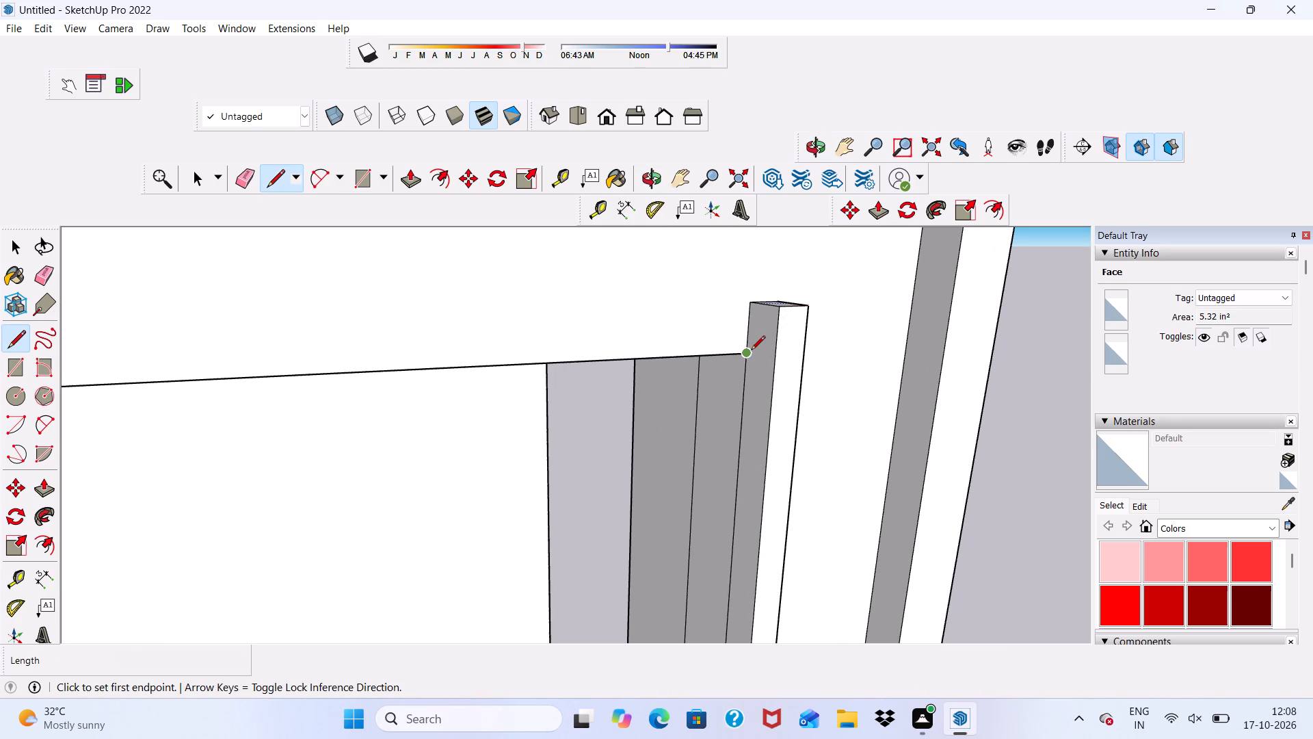
{"action": "left_click", "coordinate": [751, 352]}
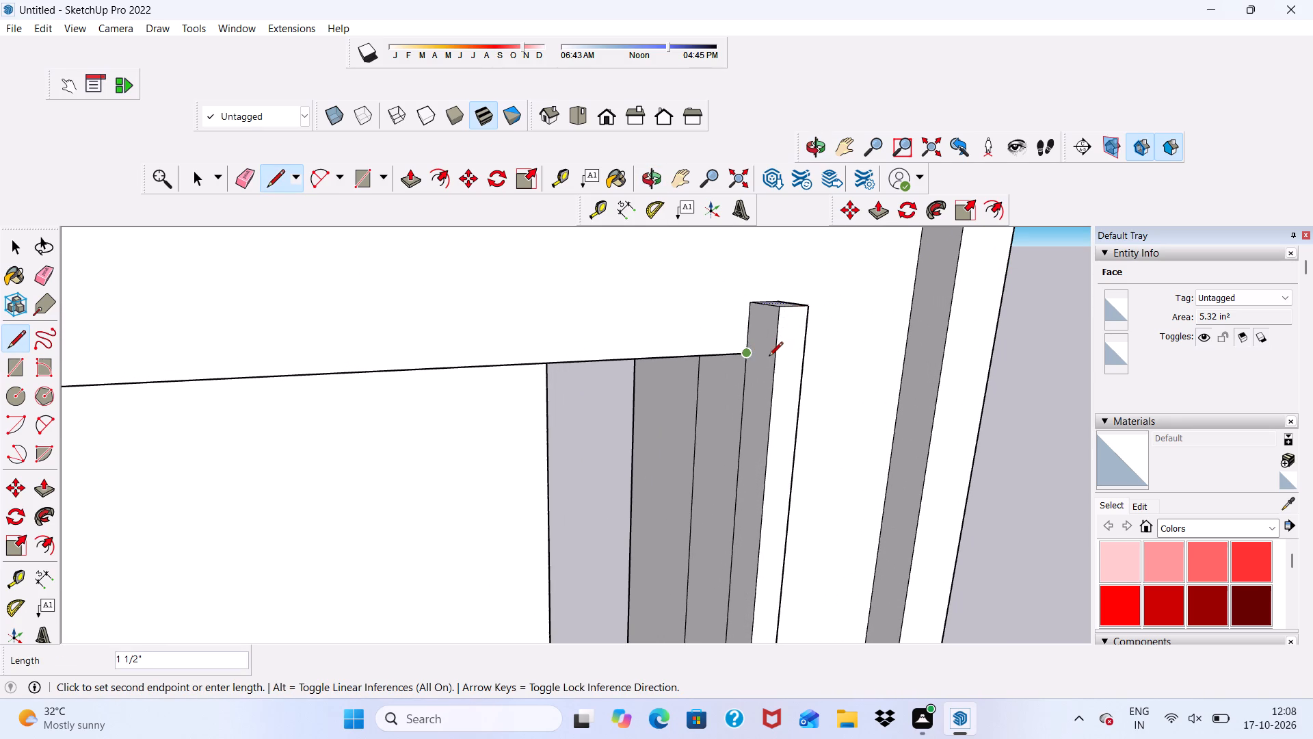
{"action": "scroll", "coordinate": [771, 352], "scroll_direction": "up", "scroll_amount": 1}
{"action": "left_click", "coordinate": [772, 363]}
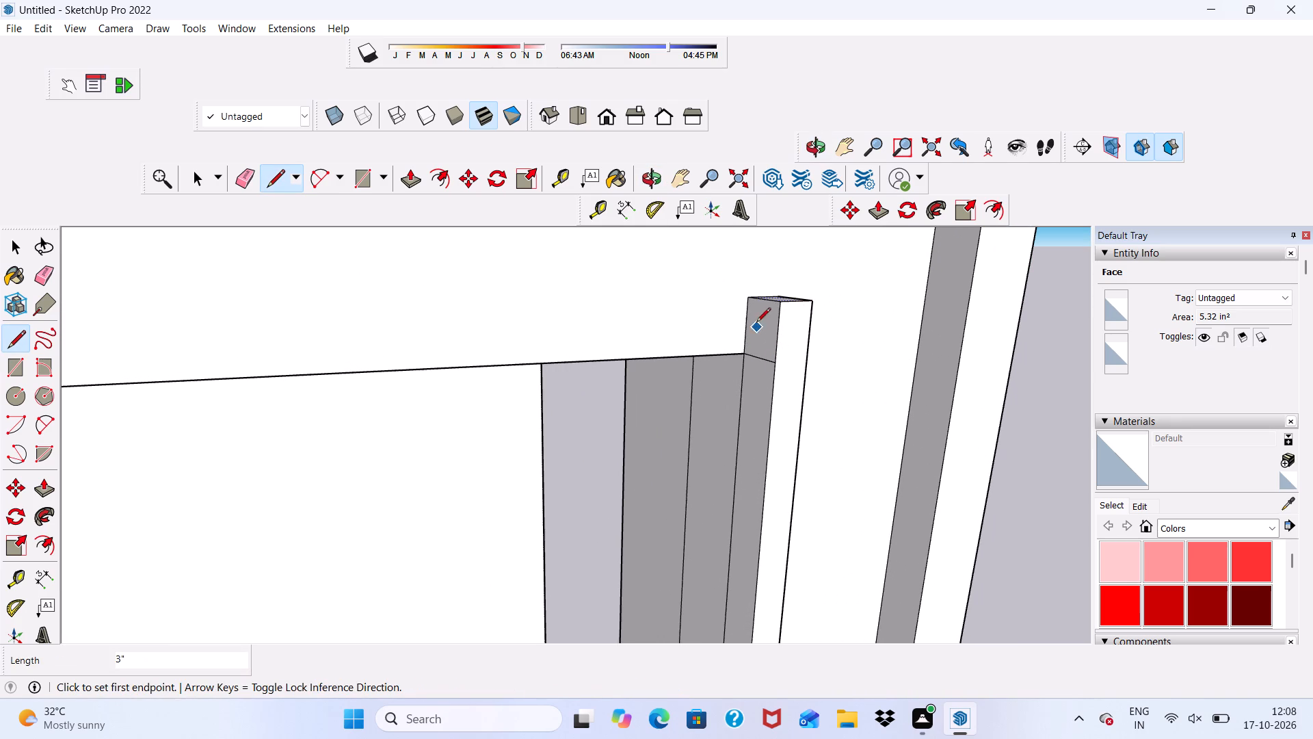
Push/Pull the split-off top end of the vertical strip about 17' 7 5/16" along the top bar's lower edge to its free end.
{"action": "key", "text": "space"}
{"action": "left_click", "coordinate": [756, 325]}
{"action": "left_click", "coordinate": [395, 180]}
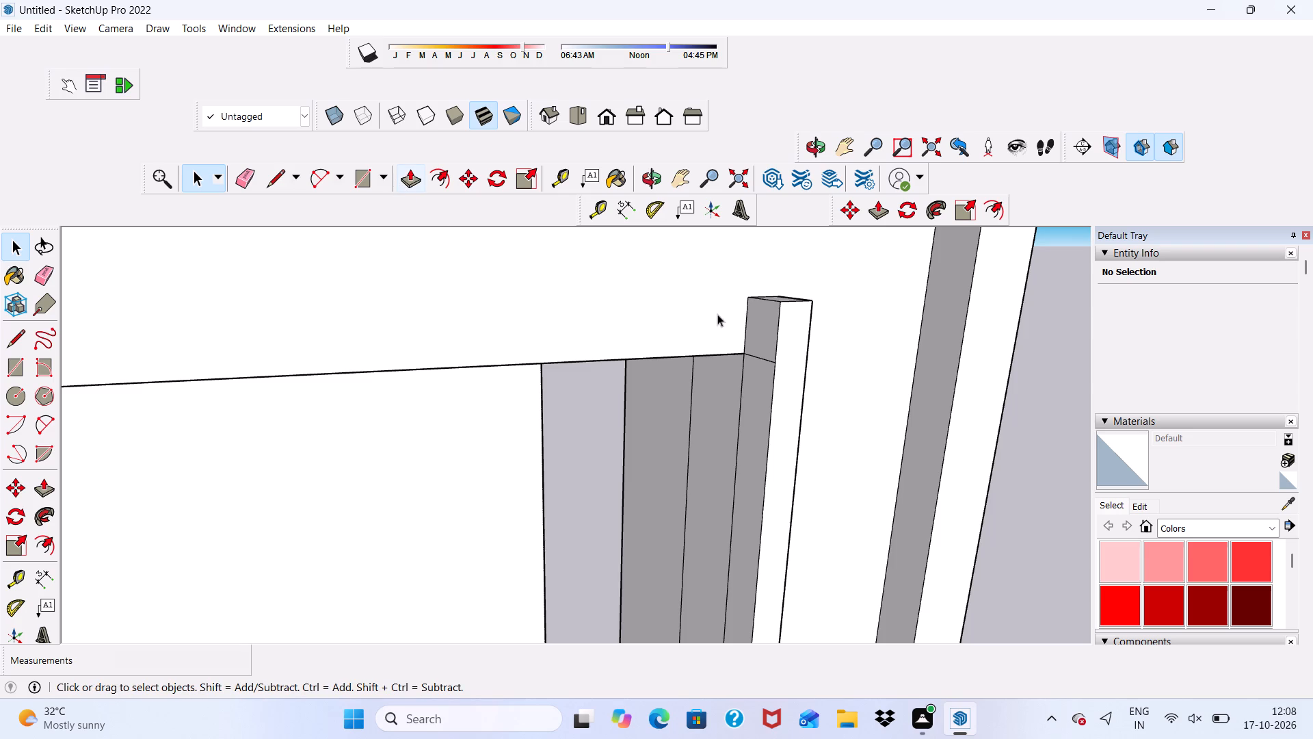
{"action": "left_click", "coordinate": [409, 180]}
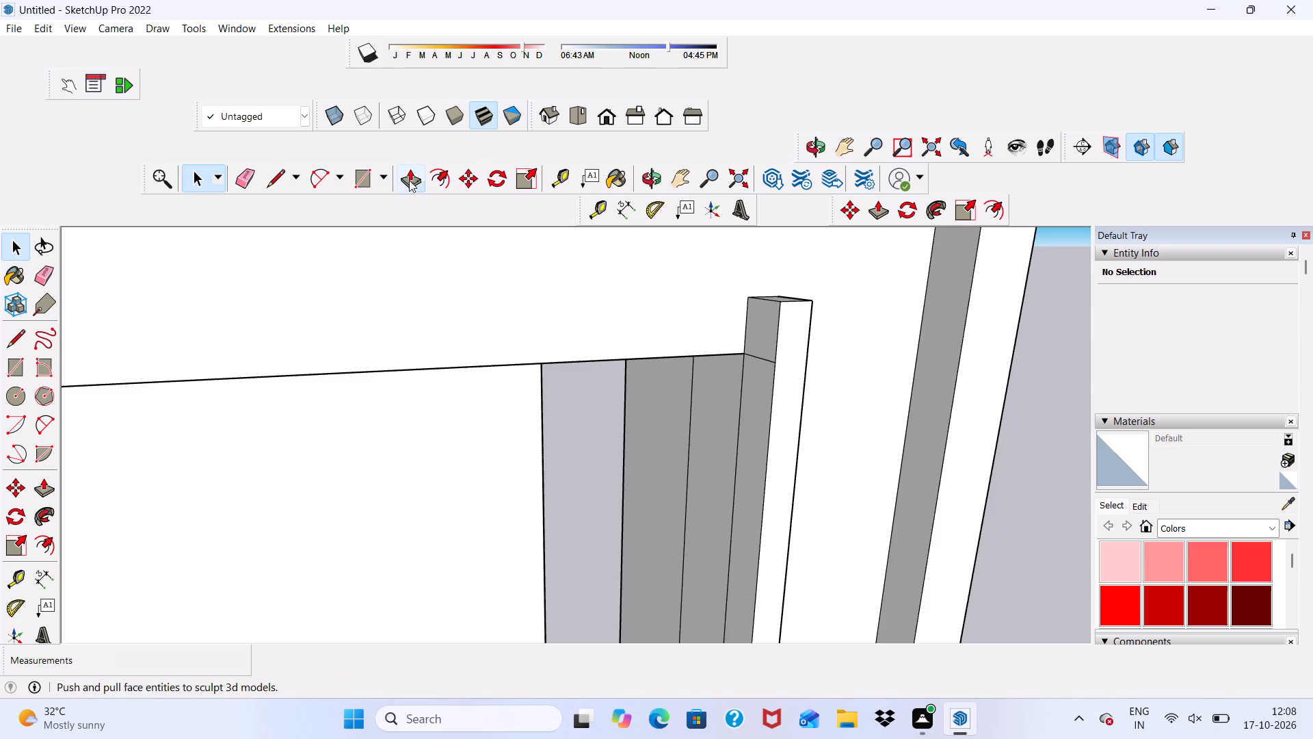
{"action": "left_click", "coordinate": [761, 334]}
{"action": "scroll", "coordinate": [366, 282], "scroll_direction": "down", "scroll_amount": 17}
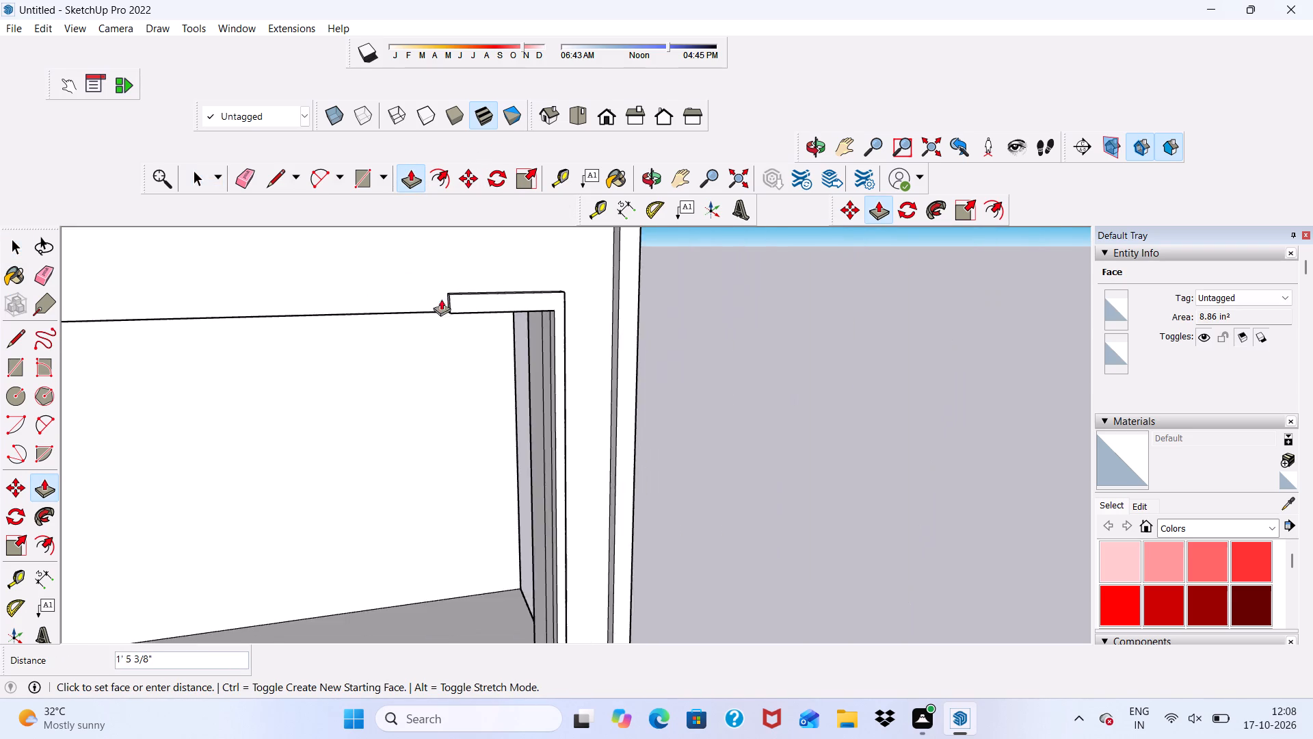
{"action": "scroll", "coordinate": [441, 299], "scroll_direction": "down", "scroll_amount": 10}
{"action": "scroll", "coordinate": [297, 260], "scroll_direction": "down", "scroll_amount": 6}
{"action": "scroll", "coordinate": [214, 296], "scroll_direction": "up", "scroll_amount": 4}
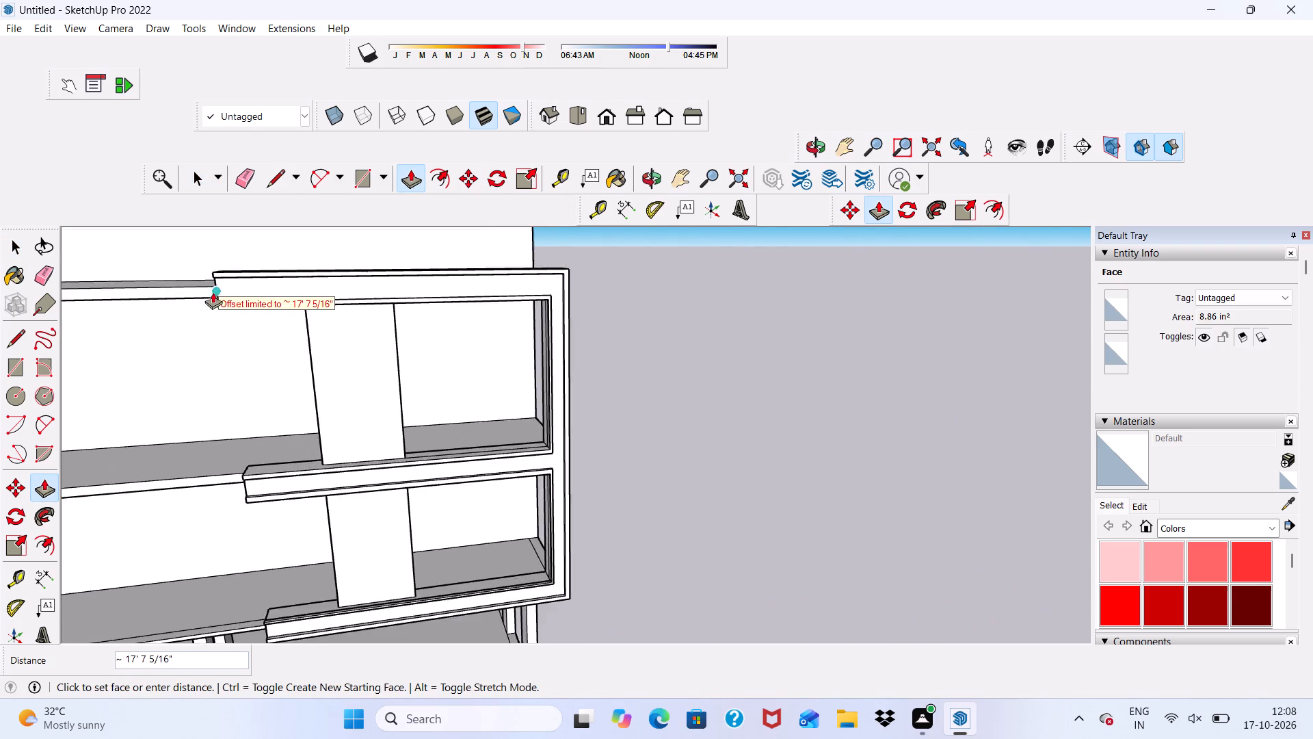
{"action": "scroll", "coordinate": [213, 292], "scroll_direction": "up", "scroll_amount": 11}
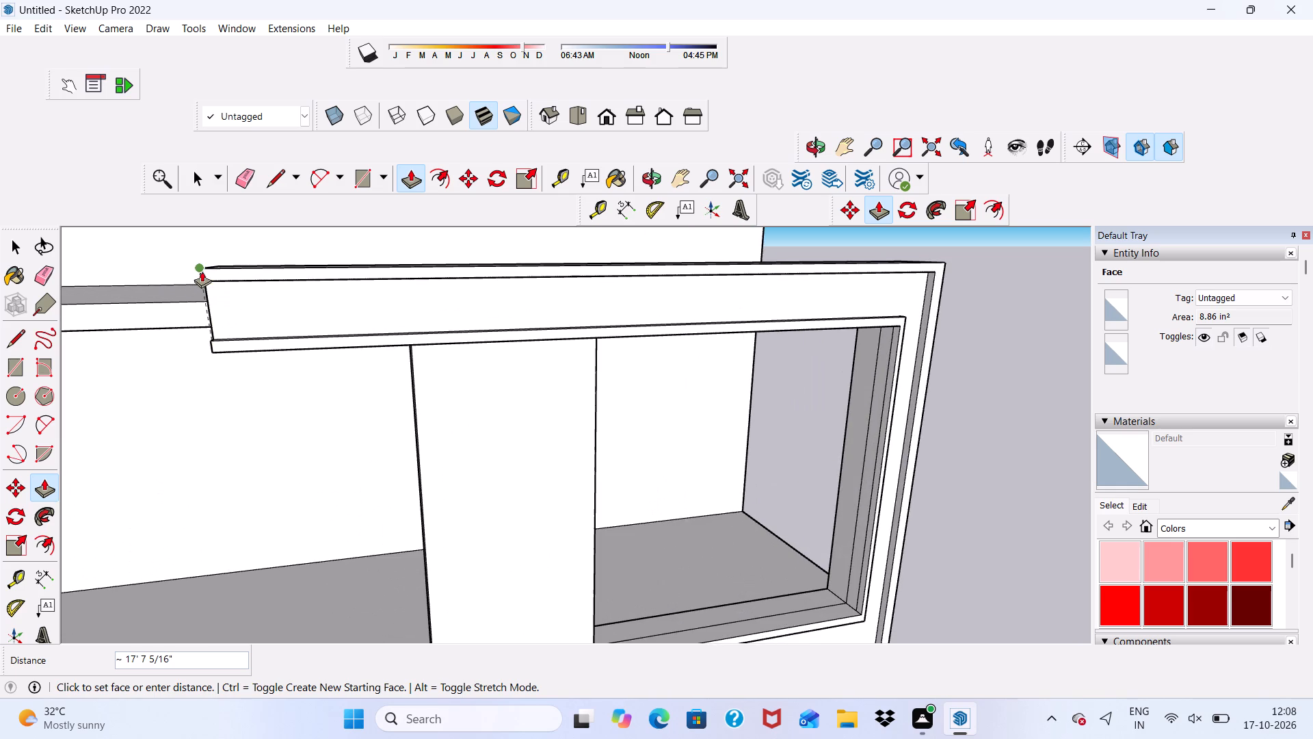
{"action": "left_click", "coordinate": [202, 271]}
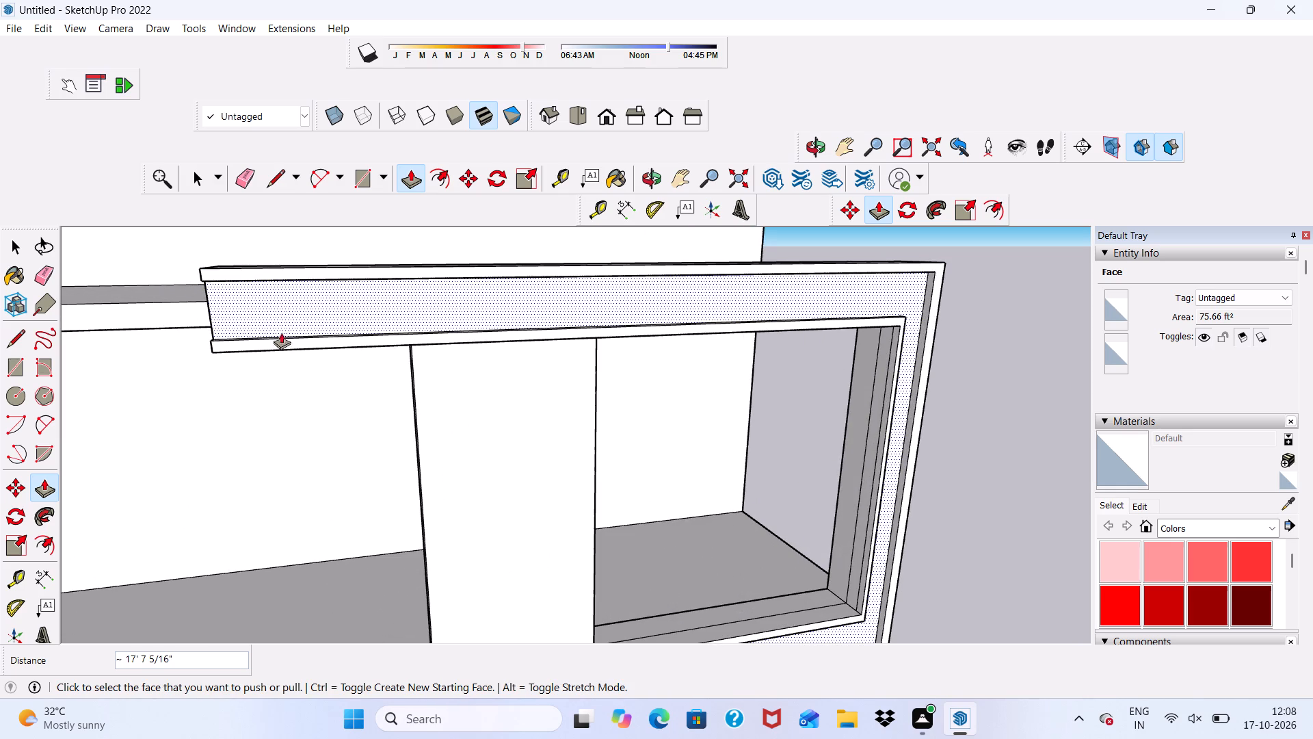
Draw a 3" line across the underside of the top bar's upper border strip near its free end, splitting off a small face.
{"action": "scroll", "coordinate": [287, 338], "scroll_direction": "down", "scroll_amount": 2}
{"action": "middle_click_drag", "start_coordinate": [293, 339], "coordinate": [269, 280]}
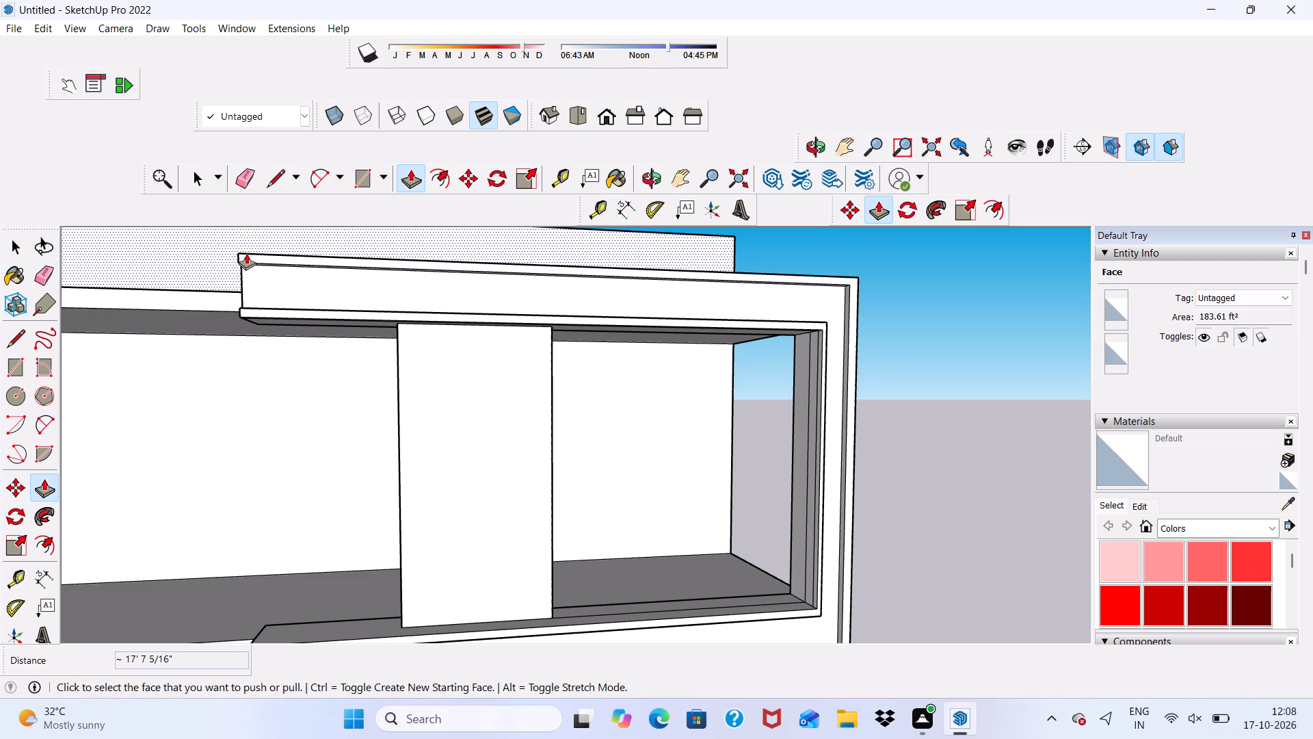
{"action": "scroll", "coordinate": [247, 225], "scroll_direction": "up", "scroll_amount": 4}
{"action": "left_click", "coordinate": [271, 172]}
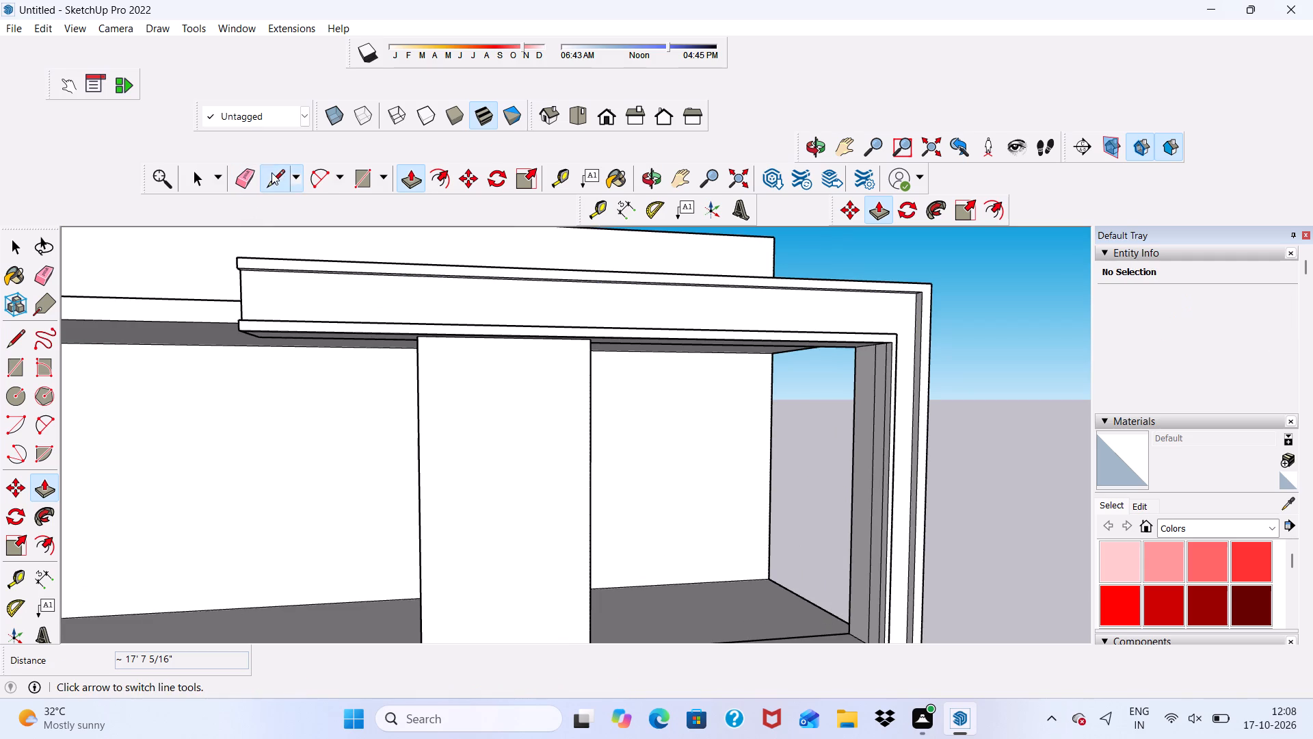
{"action": "scroll", "coordinate": [313, 284], "scroll_direction": "up", "scroll_amount": 6}
{"action": "middle_click_drag", "start_coordinate": [254, 308], "coordinate": [254, 302]}
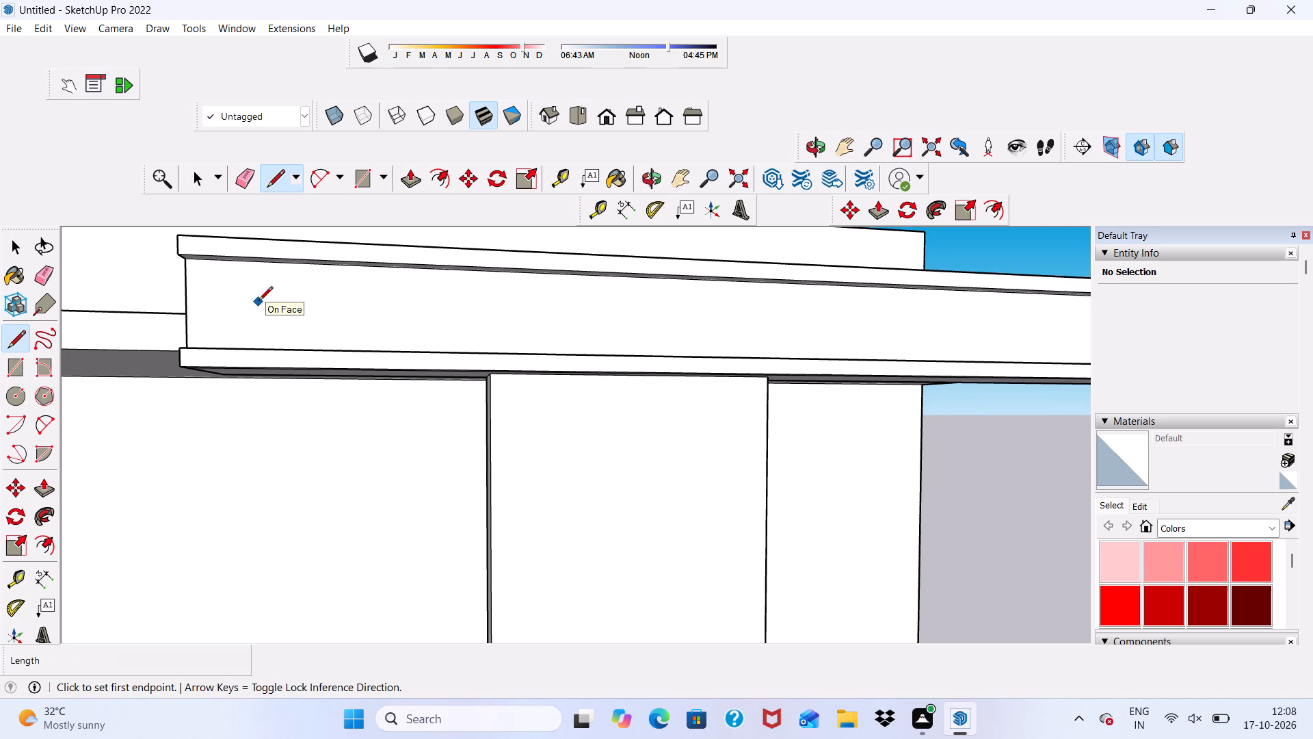
{"action": "scroll", "coordinate": [258, 302], "scroll_direction": "up", "scroll_amount": 6}
{"action": "scroll", "coordinate": [259, 302], "scroll_direction": "down", "scroll_amount": 12}
{"action": "scroll", "coordinate": [352, 295], "scroll_direction": "up", "scroll_amount": 7}
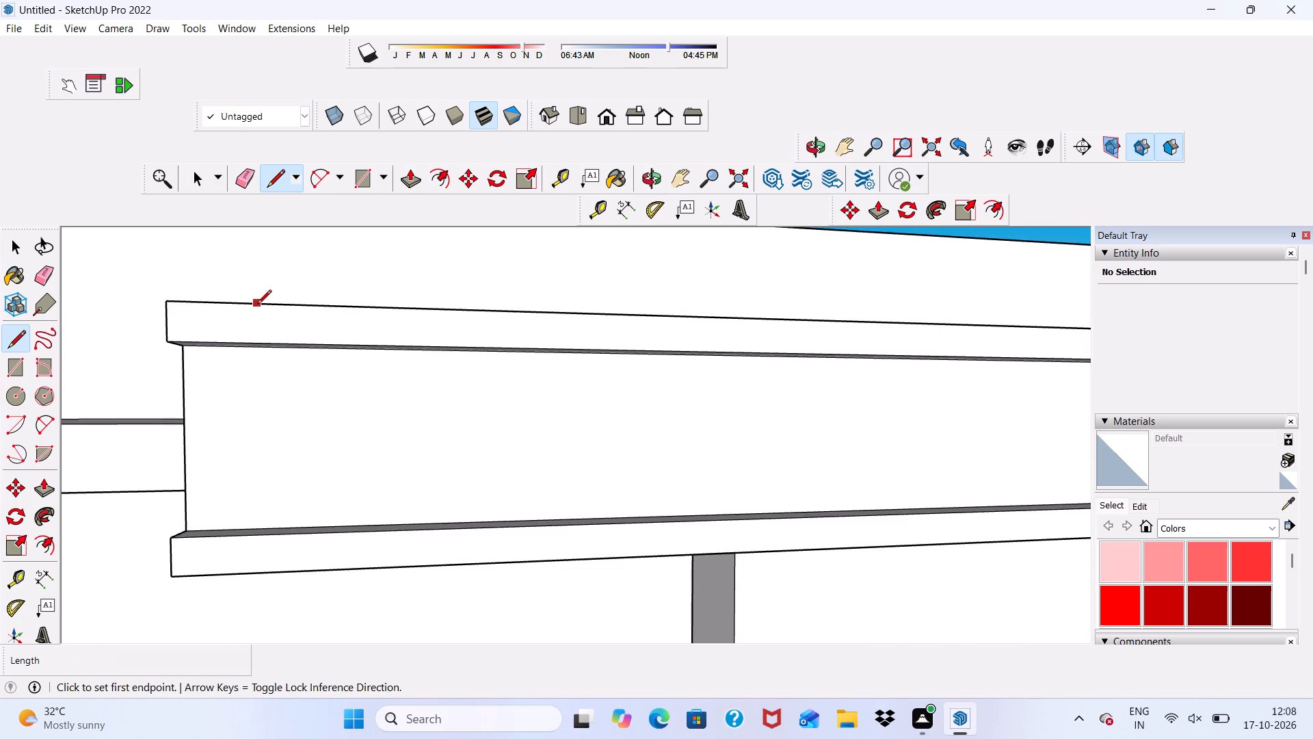
{"action": "scroll", "coordinate": [230, 351], "scroll_direction": "down", "scroll_amount": 5}
{"action": "scroll", "coordinate": [287, 363], "scroll_direction": "down", "scroll_amount": 3}
{"action": "scroll", "coordinate": [214, 377], "scroll_direction": "up", "scroll_amount": 7}
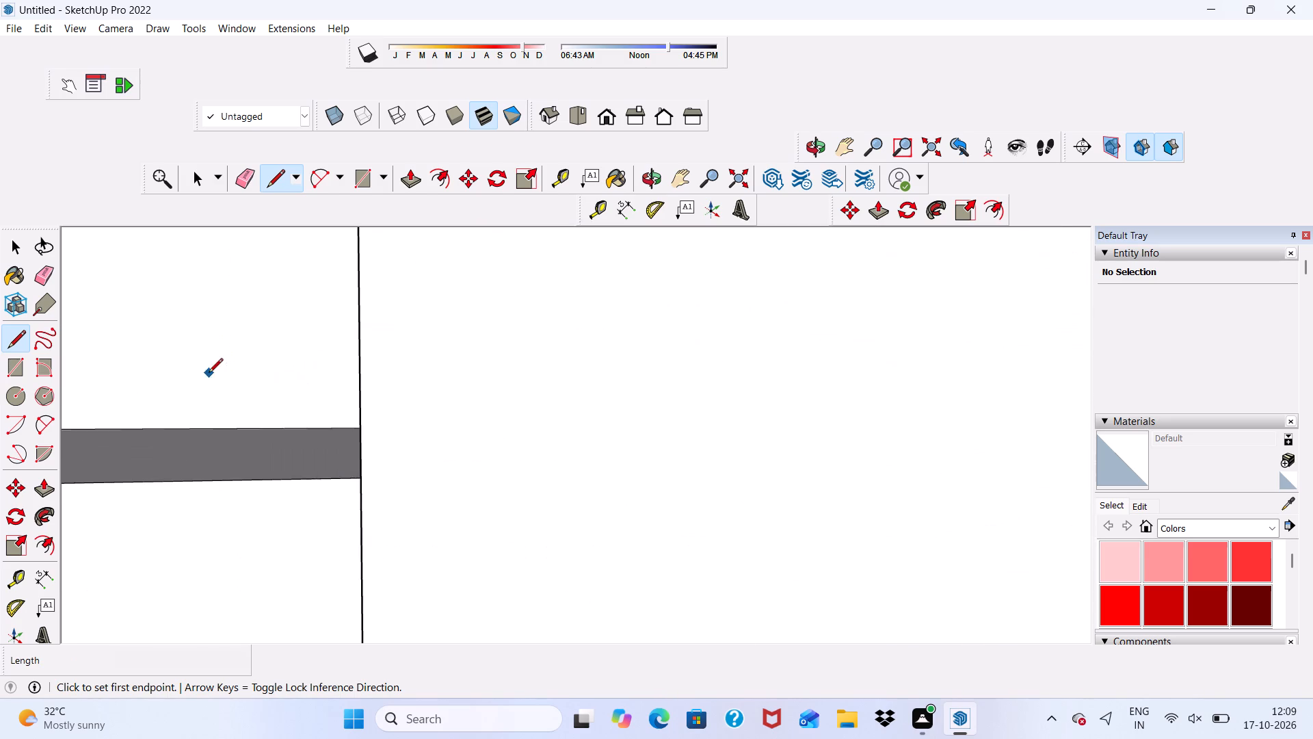
{"action": "scroll", "coordinate": [208, 376], "scroll_direction": "down", "scroll_amount": 5}
{"action": "middle_click_drag", "start_coordinate": [289, 361], "coordinate": [296, 338]}
{"action": "scroll", "coordinate": [315, 354], "scroll_direction": "down", "scroll_amount": 6}
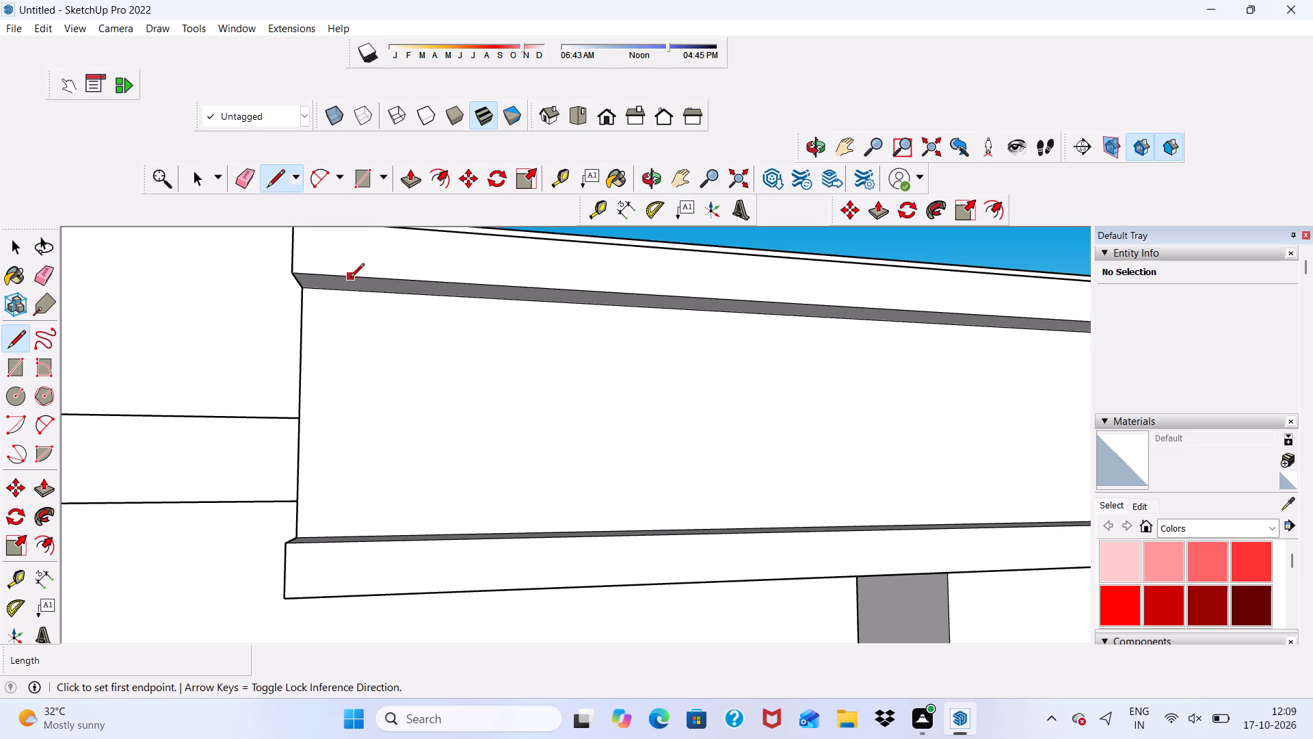
{"action": "scroll", "coordinate": [343, 274], "scroll_direction": "up", "scroll_amount": 6}
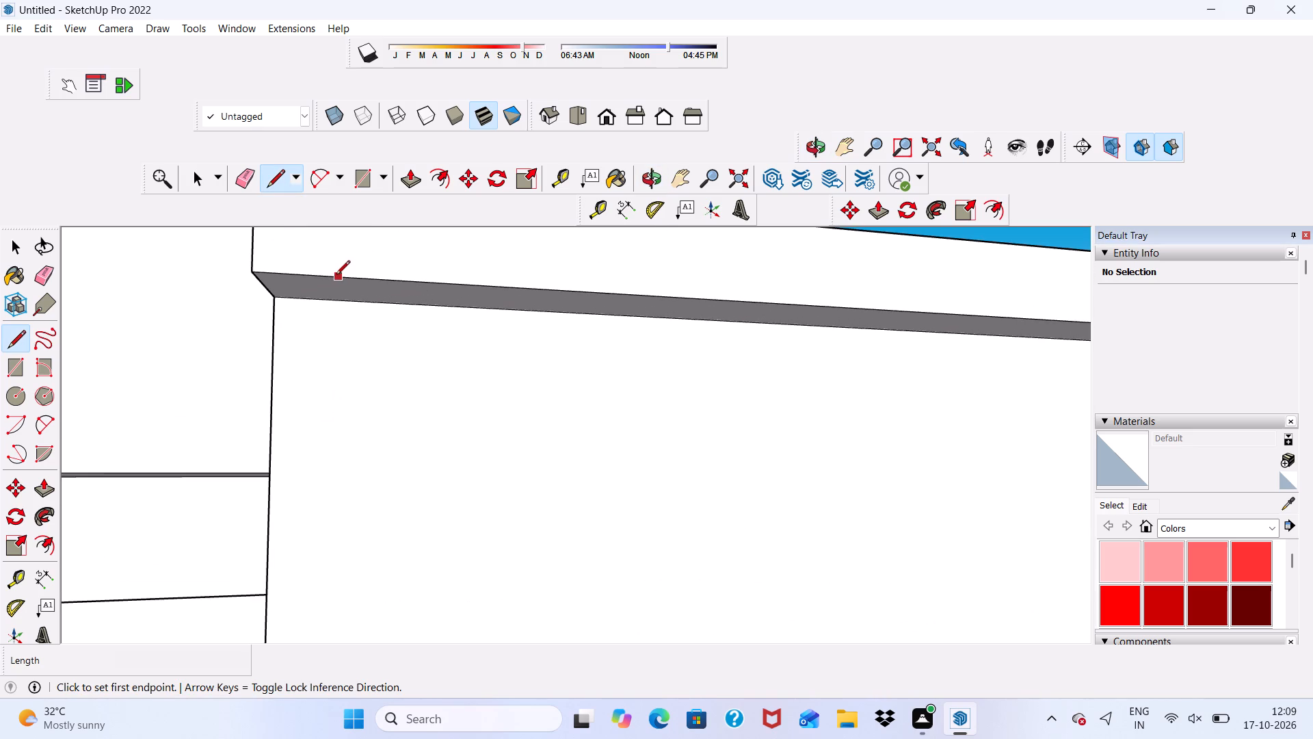
{"action": "scroll", "coordinate": [277, 281], "scroll_direction": "up", "scroll_amount": 2}
{"action": "left_click", "coordinate": [298, 272]}
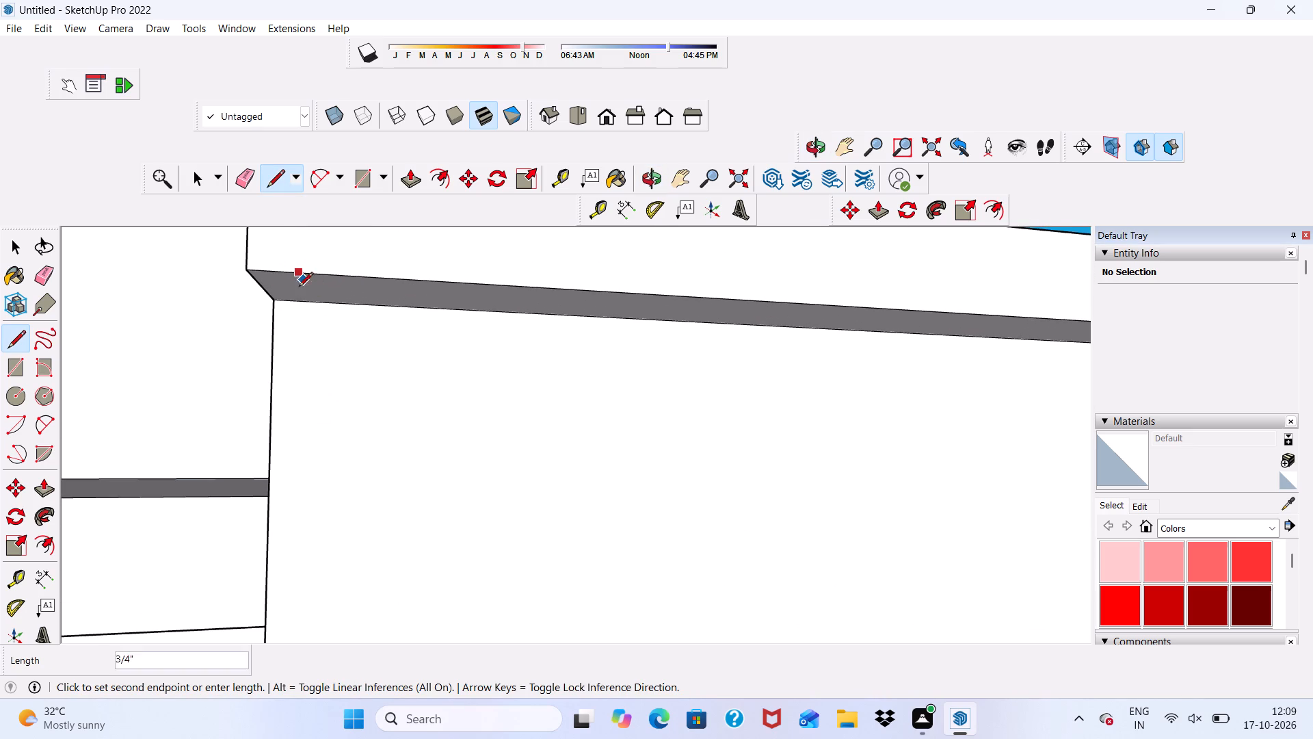
{"action": "scroll", "coordinate": [301, 313], "scroll_direction": "up", "scroll_amount": 16}
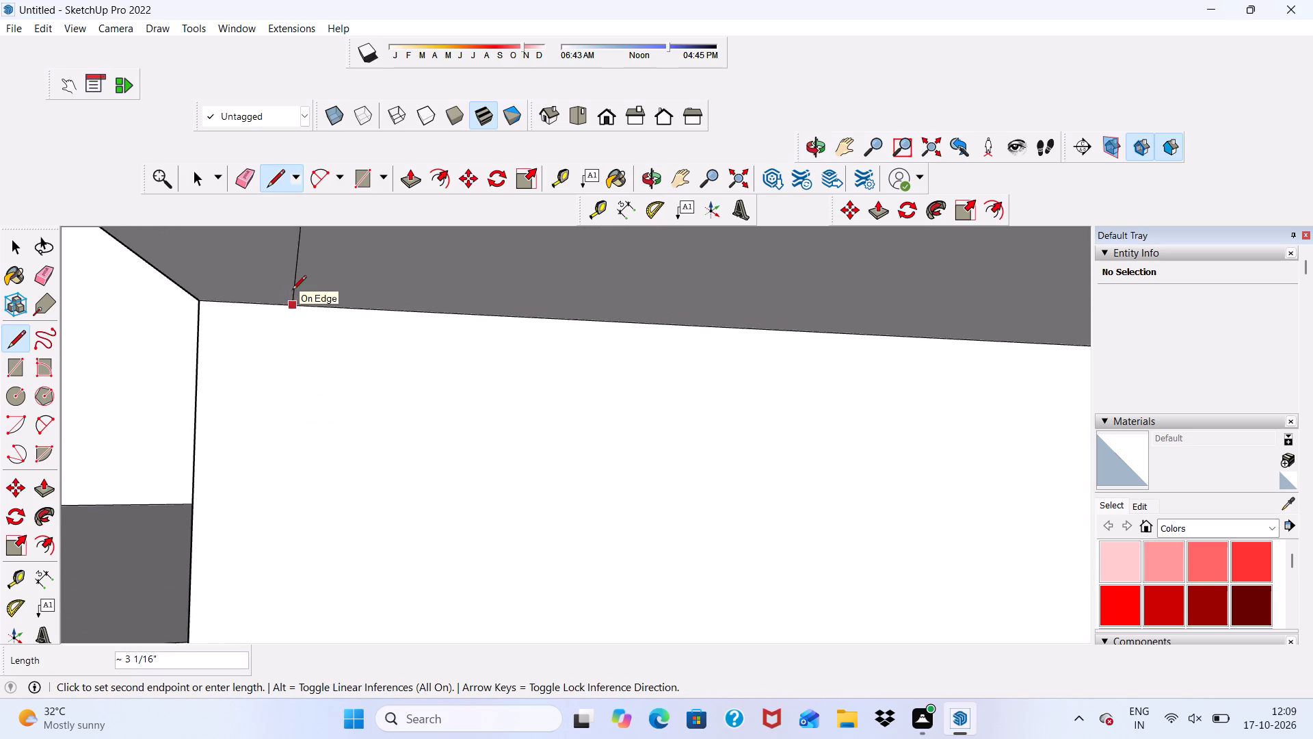
{"action": "scroll", "coordinate": [292, 296], "scroll_direction": "down", "scroll_amount": 2}
{"action": "scroll", "coordinate": [348, 317], "scroll_direction": "down", "scroll_amount": 12}
{"action": "scroll", "coordinate": [373, 322], "scroll_direction": "up", "scroll_amount": 1}
{"action": "middle_click_drag", "start_coordinate": [361, 330], "coordinate": [347, 234]}
{"action": "left_click", "coordinate": [364, 309]}
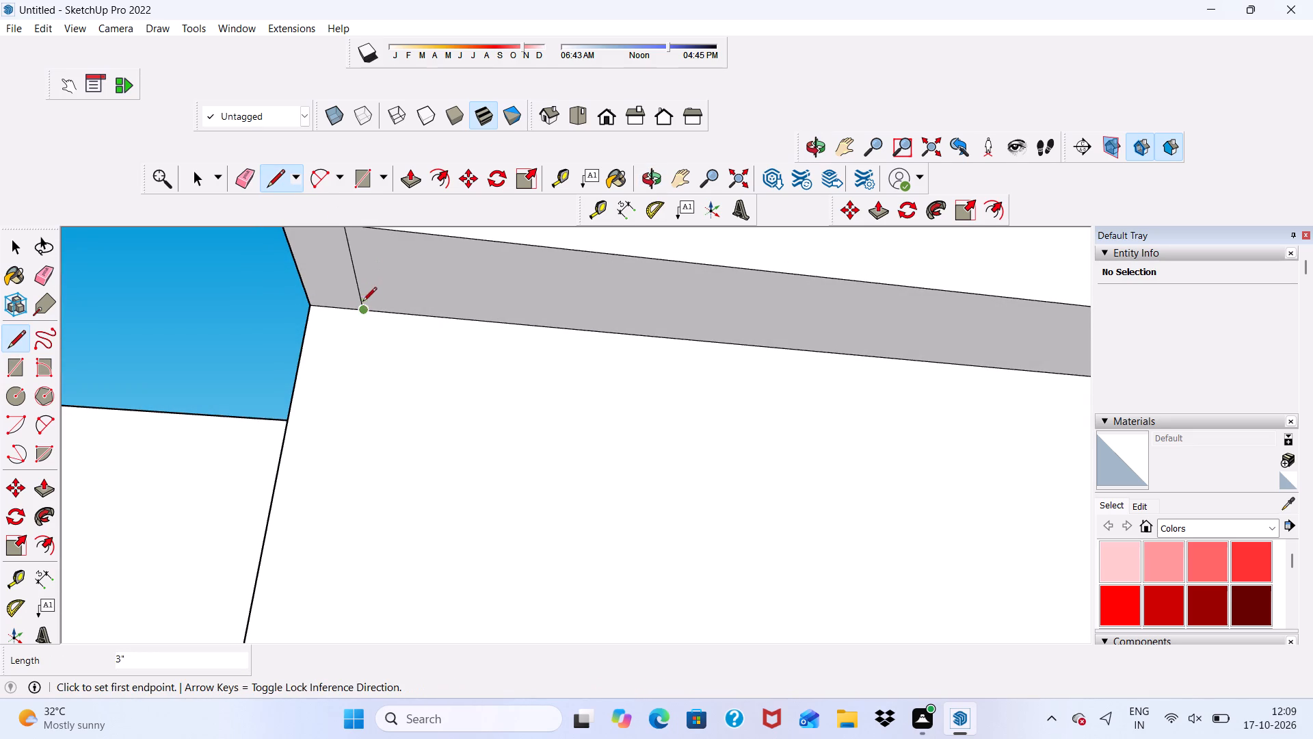
Push/Pull the small split-off face about 1' 2 13/16" down the top bar's free end to meet the lower border strip.
{"action": "scroll", "coordinate": [358, 296], "scroll_direction": "down", "scroll_amount": 4}
{"action": "left_click", "coordinate": [403, 179]}
{"action": "left_click", "coordinate": [343, 277]}
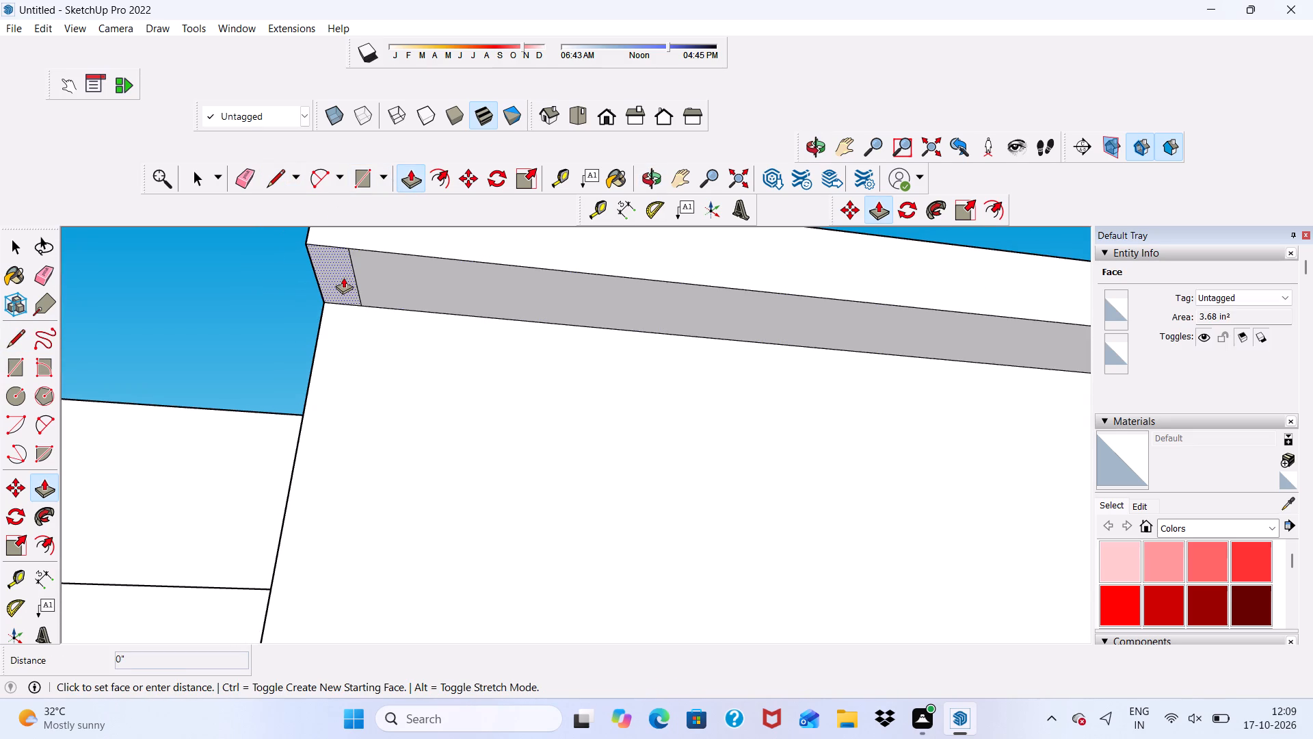
{"action": "scroll", "coordinate": [346, 305], "scroll_direction": "down", "scroll_amount": 6}
{"action": "scroll", "coordinate": [405, 381], "scroll_direction": "down", "scroll_amount": 6}
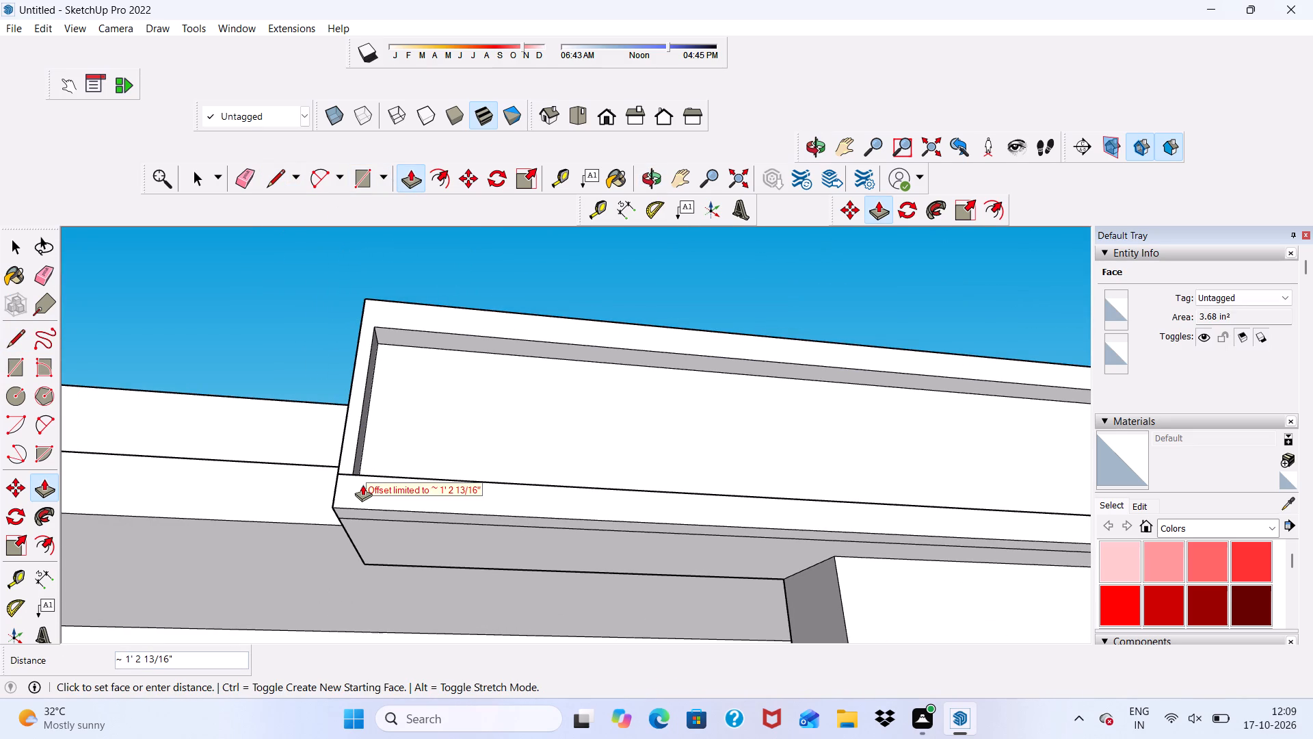
{"action": "left_click", "coordinate": [362, 484]}
Erase the front seam line where the new vertical end strip meets the top bar's lower border strip.
{"action": "scroll", "coordinate": [354, 388], "scroll_direction": "down", "scroll_amount": 7}
{"action": "middle_click_drag", "start_coordinate": [339, 420], "coordinate": [343, 523]}
{"action": "scroll", "coordinate": [343, 523], "scroll_direction": "down", "scroll_amount": 1}
{"action": "scroll", "coordinate": [322, 493], "scroll_direction": "up", "scroll_amount": 1}
{"action": "scroll", "coordinate": [217, 441], "scroll_direction": "down", "scroll_amount": 12}
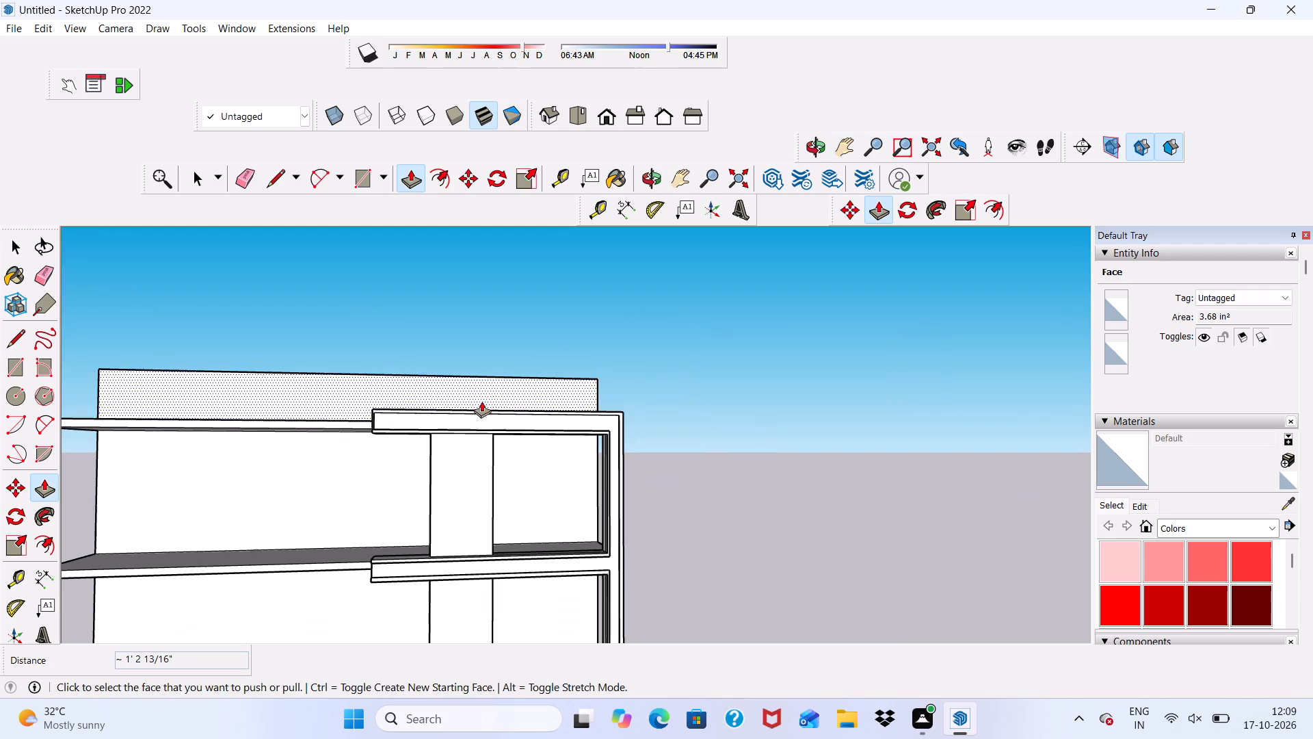
{"action": "scroll", "coordinate": [481, 401], "scroll_direction": "down", "scroll_amount": 1}
{"action": "middle_click_drag", "start_coordinate": [481, 405], "coordinate": [325, 411]}
{"action": "scroll", "coordinate": [325, 411], "scroll_direction": "up", "scroll_amount": 1}
{"action": "scroll", "coordinate": [434, 452], "scroll_direction": "up", "scroll_amount": 15}
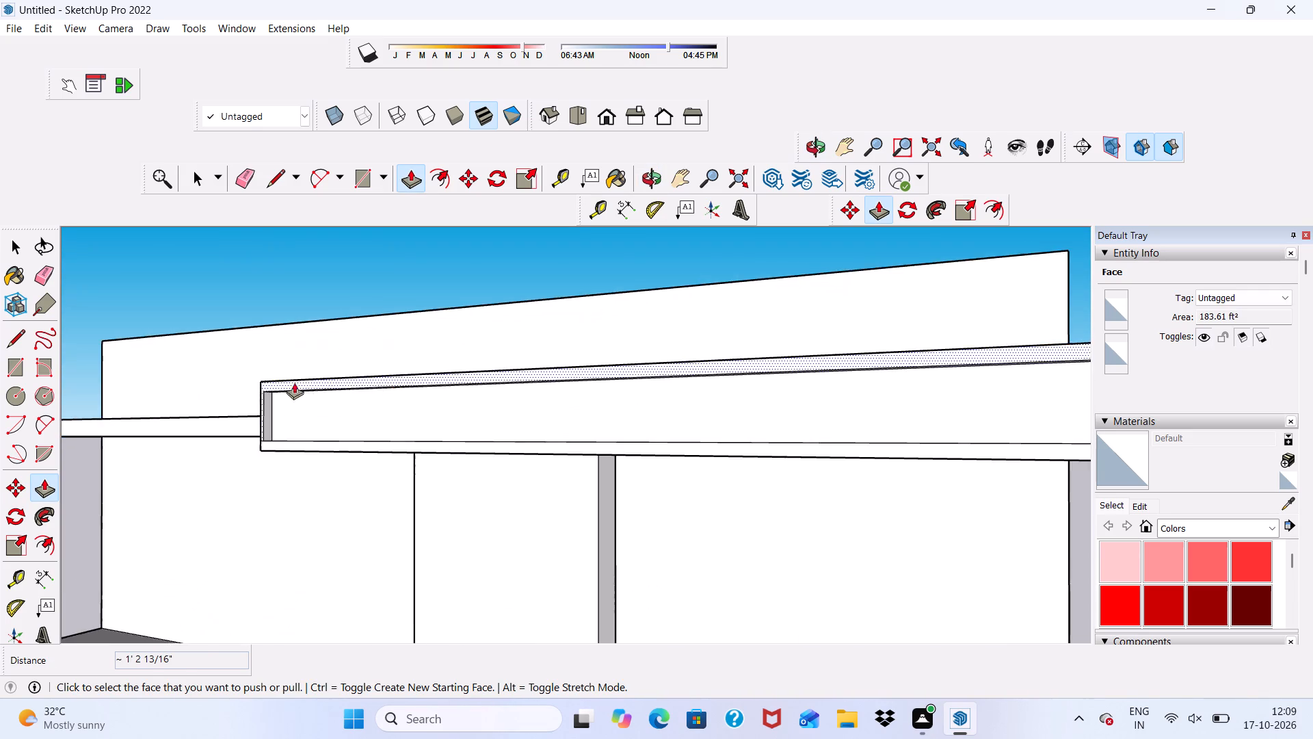
{"action": "scroll", "coordinate": [294, 383], "scroll_direction": "up", "scroll_amount": 4}
{"action": "scroll", "coordinate": [265, 386], "scroll_direction": "down", "scroll_amount": 8}
{"action": "scroll", "coordinate": [265, 460], "scroll_direction": "up", "scroll_amount": 9}
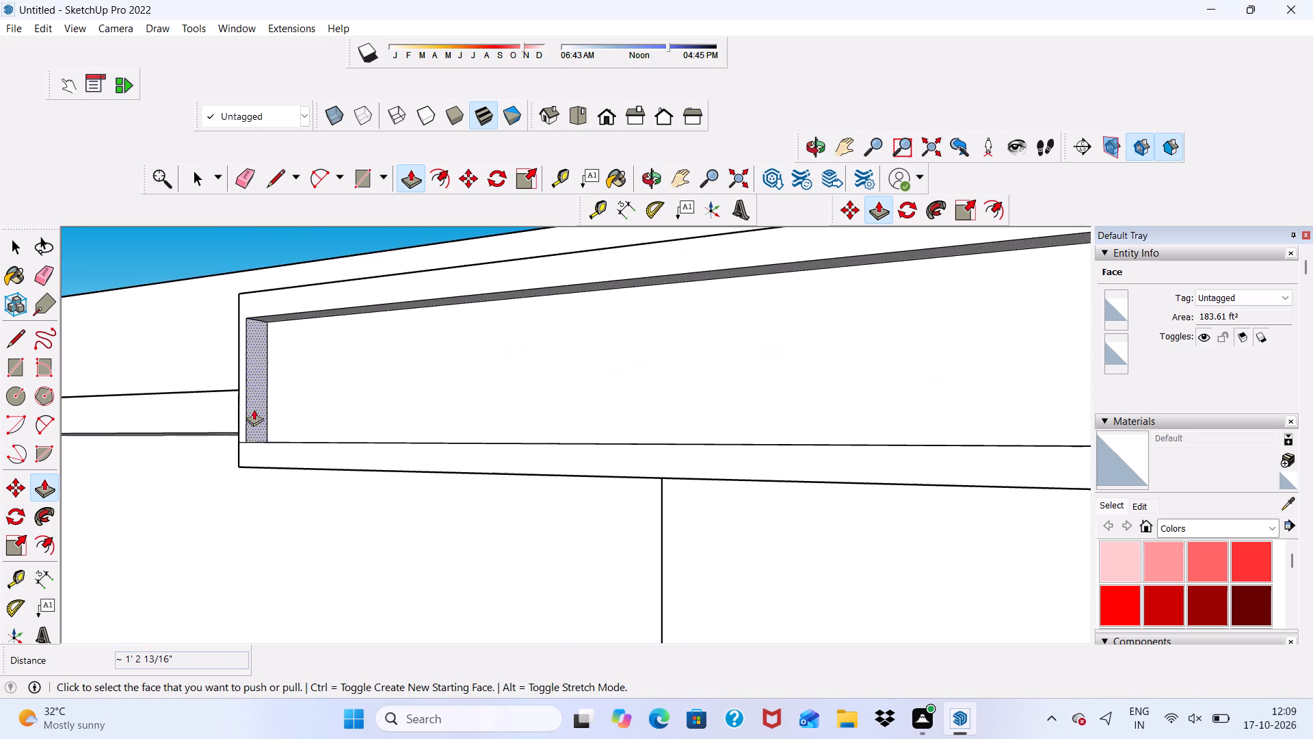
{"action": "left_click", "coordinate": [246, 181]}
{"action": "scroll", "coordinate": [265, 455], "scroll_direction": "up", "scroll_amount": 4}
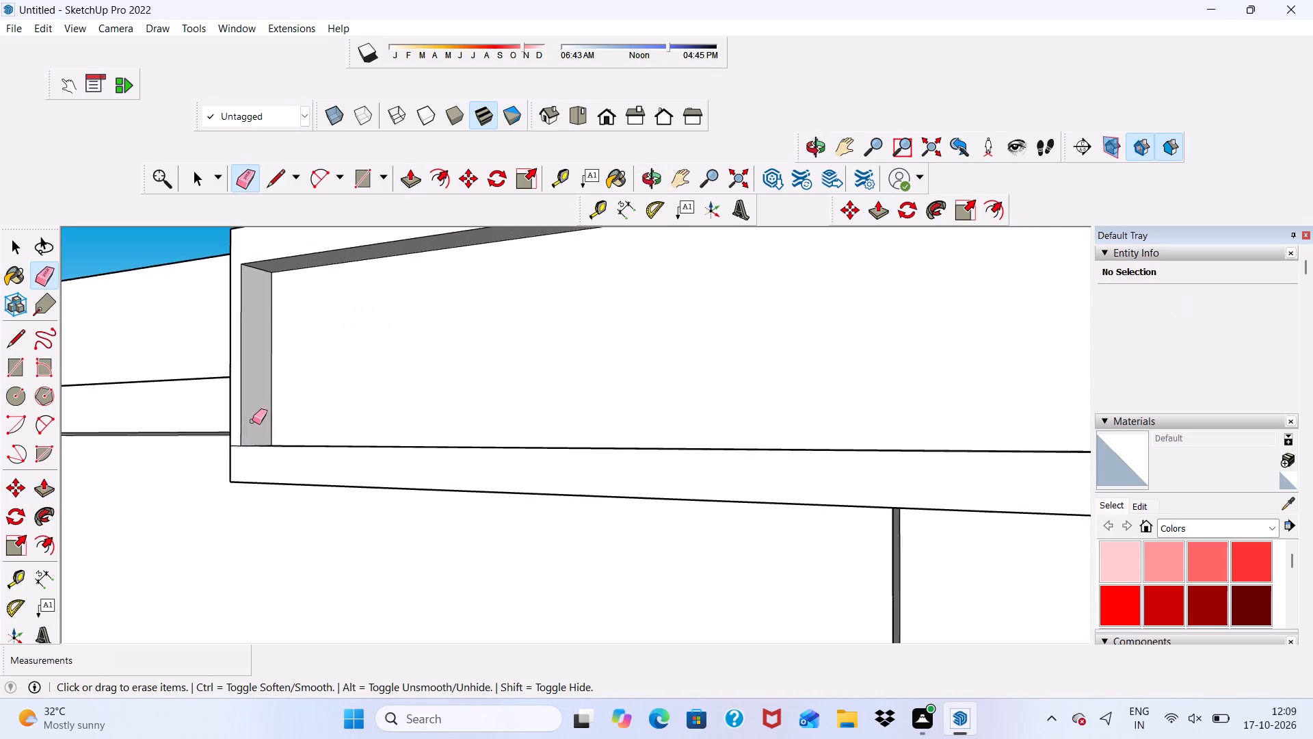
{"action": "scroll", "coordinate": [230, 451], "scroll_direction": "up", "scroll_amount": 12}
{"action": "scroll", "coordinate": [254, 439], "scroll_direction": "down", "scroll_amount": 3}
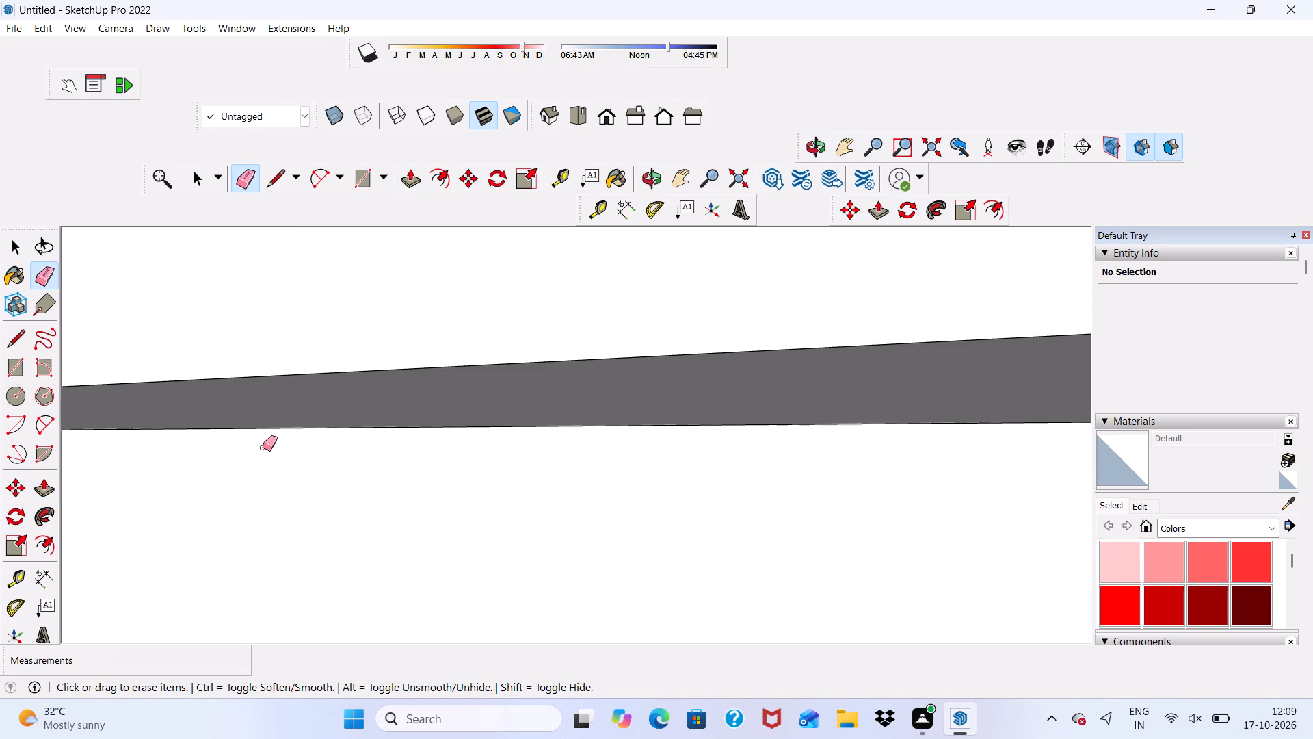
{"action": "scroll", "coordinate": [263, 448], "scroll_direction": "down", "scroll_amount": 4}
{"action": "scroll", "coordinate": [318, 443], "scroll_direction": "up", "scroll_amount": 13}
{"action": "scroll", "coordinate": [266, 443], "scroll_direction": "down", "scroll_amount": 1}
{"action": "left_click_drag", "start_coordinate": [259, 439], "coordinate": [261, 451]}
Erase the short seam and the leftover vertical dividing lines on the end face of the top bar's free end.
{"action": "scroll", "coordinate": [262, 448], "scroll_direction": "down", "scroll_amount": 8}
{"action": "middle_click_drag", "start_coordinate": [276, 417], "coordinate": [529, 432]}
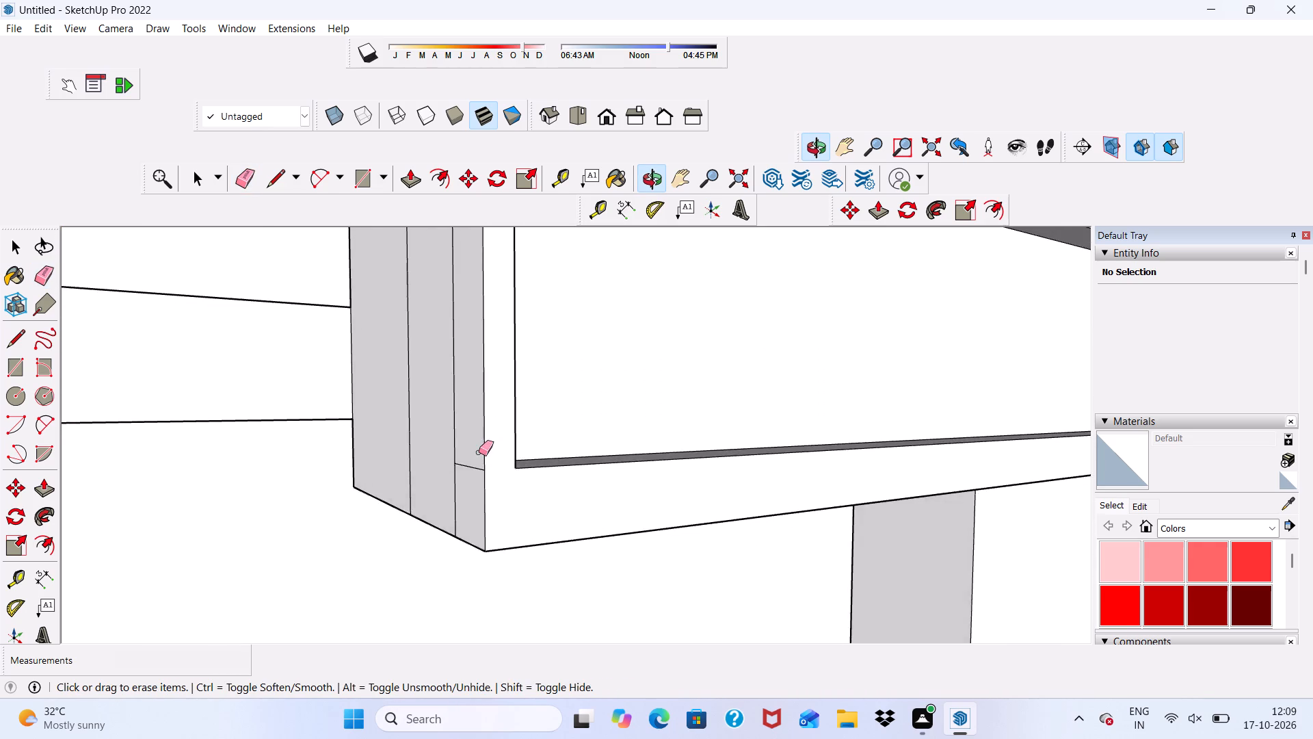
{"action": "scroll", "coordinate": [479, 452], "scroll_direction": "up", "scroll_amount": 5}
{"action": "left_click_drag", "start_coordinate": [470, 471], "coordinate": [467, 492]}
{"action": "scroll", "coordinate": [448, 458], "scroll_direction": "down", "scroll_amount": 17}
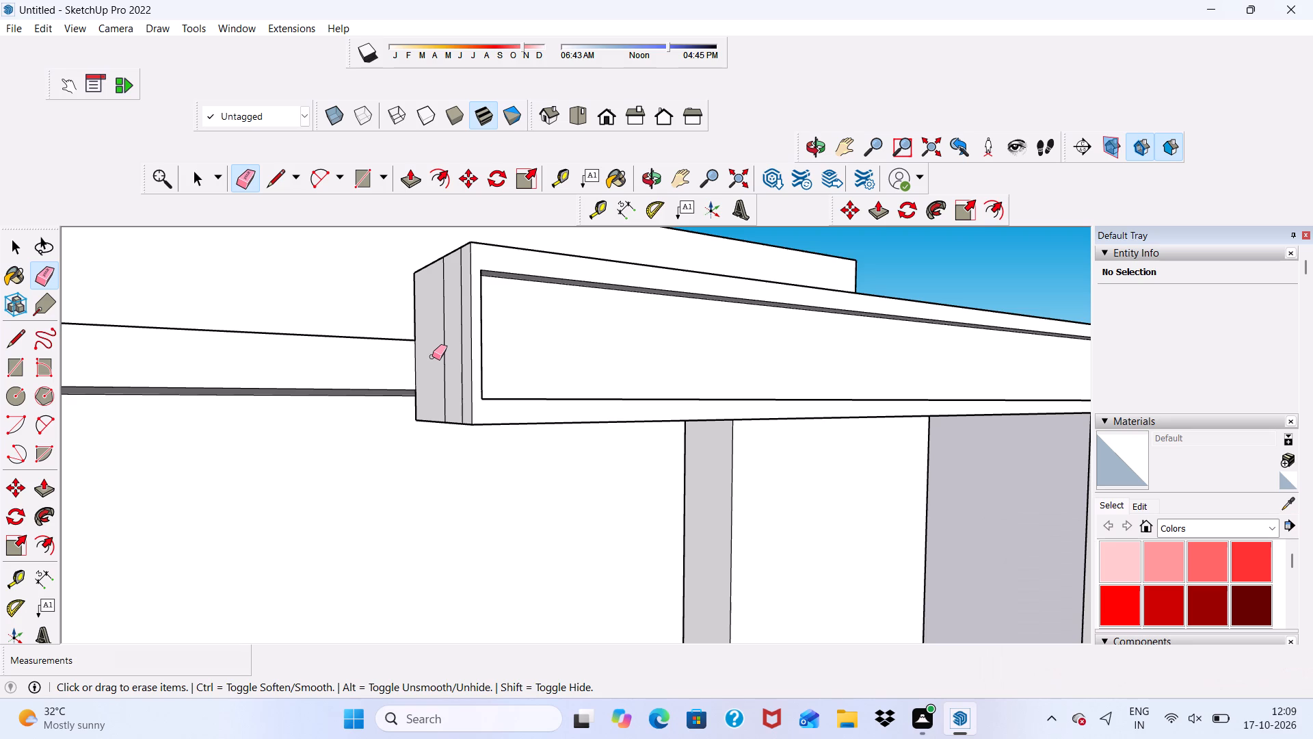
{"action": "scroll", "coordinate": [382, 343], "scroll_direction": "down", "scroll_amount": 5}
{"action": "scroll", "coordinate": [411, 320], "scroll_direction": "up", "scroll_amount": 7}
{"action": "scroll", "coordinate": [429, 341], "scroll_direction": "down", "scroll_amount": 1}
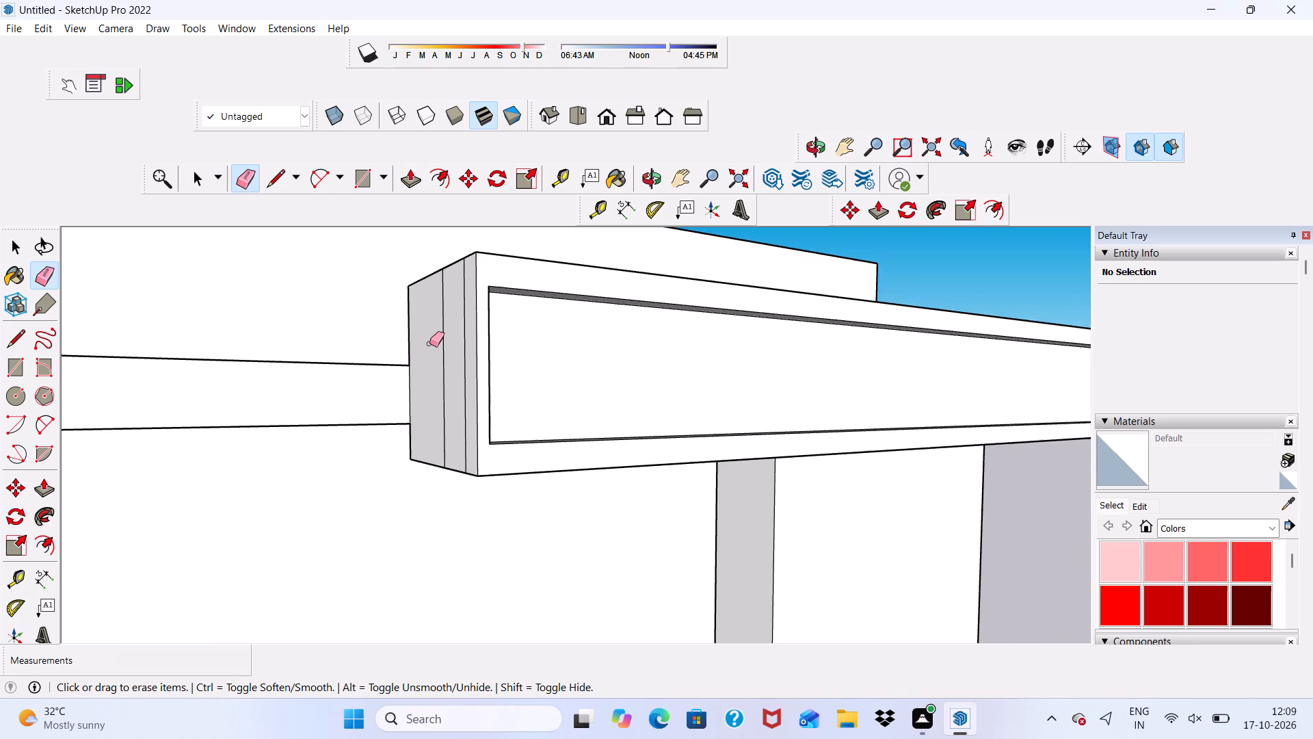
{"action": "middle_click_drag", "start_coordinate": [433, 349], "coordinate": [494, 386]}
{"action": "scroll", "coordinate": [501, 367], "scroll_direction": "up", "scroll_amount": 3}
{"action": "left_click_drag", "start_coordinate": [506, 352], "coordinate": [471, 358]}
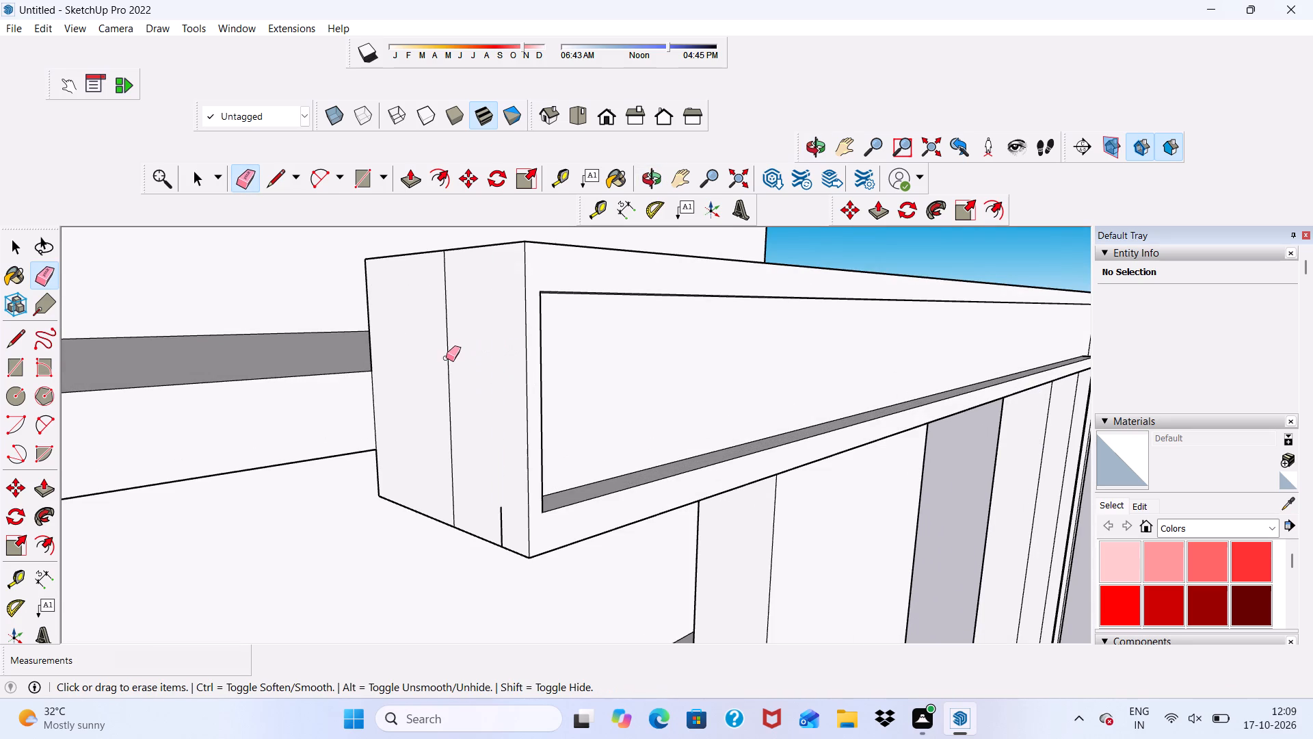
{"action": "left_click_drag", "start_coordinate": [446, 358], "coordinate": [439, 376]}
{"action": "left_click_drag", "start_coordinate": [439, 440], "coordinate": [460, 445]}
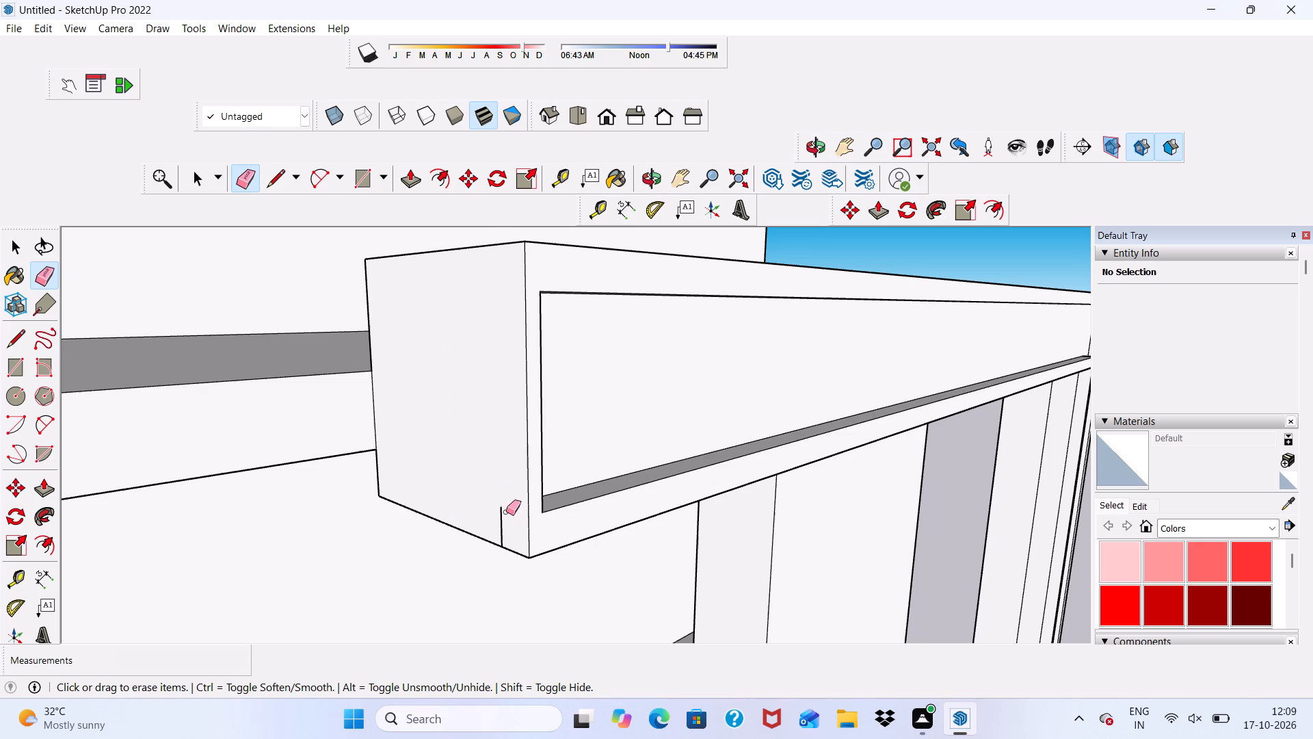
{"action": "left_click_drag", "start_coordinate": [506, 514], "coordinate": [495, 519]}
Examine the bordered top bar and the free end of the middle bar on the facade frame from several angles.
{"action": "scroll", "coordinate": [222, 340], "scroll_direction": "down", "scroll_amount": 14}
{"action": "scroll", "coordinate": [246, 347], "scroll_direction": "up", "scroll_amount": 3}
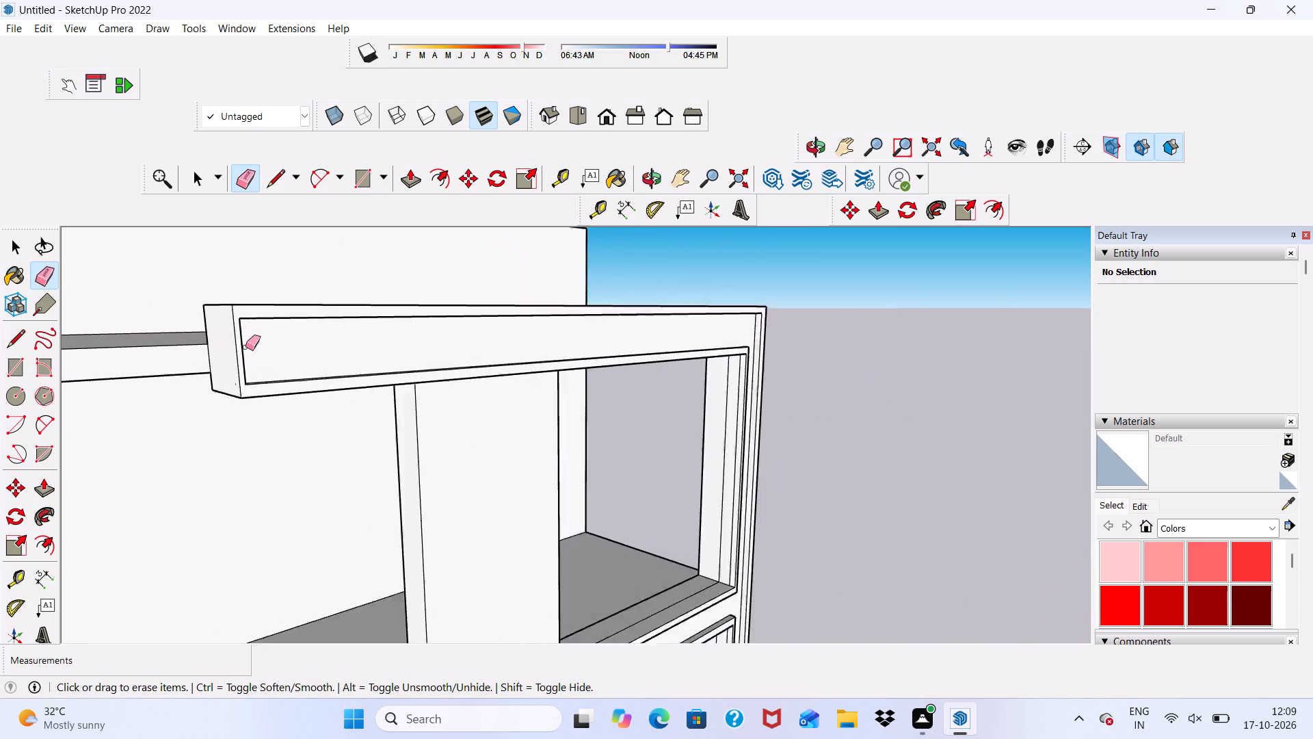
{"action": "scroll", "coordinate": [246, 347], "scroll_direction": "up", "scroll_amount": 8}
{"action": "scroll", "coordinate": [237, 325], "scroll_direction": "down", "scroll_amount": 13}
{"action": "middle_click_drag", "start_coordinate": [309, 361], "coordinate": [137, 356]}
{"action": "scroll", "coordinate": [137, 356], "scroll_direction": "down", "scroll_amount": 1}
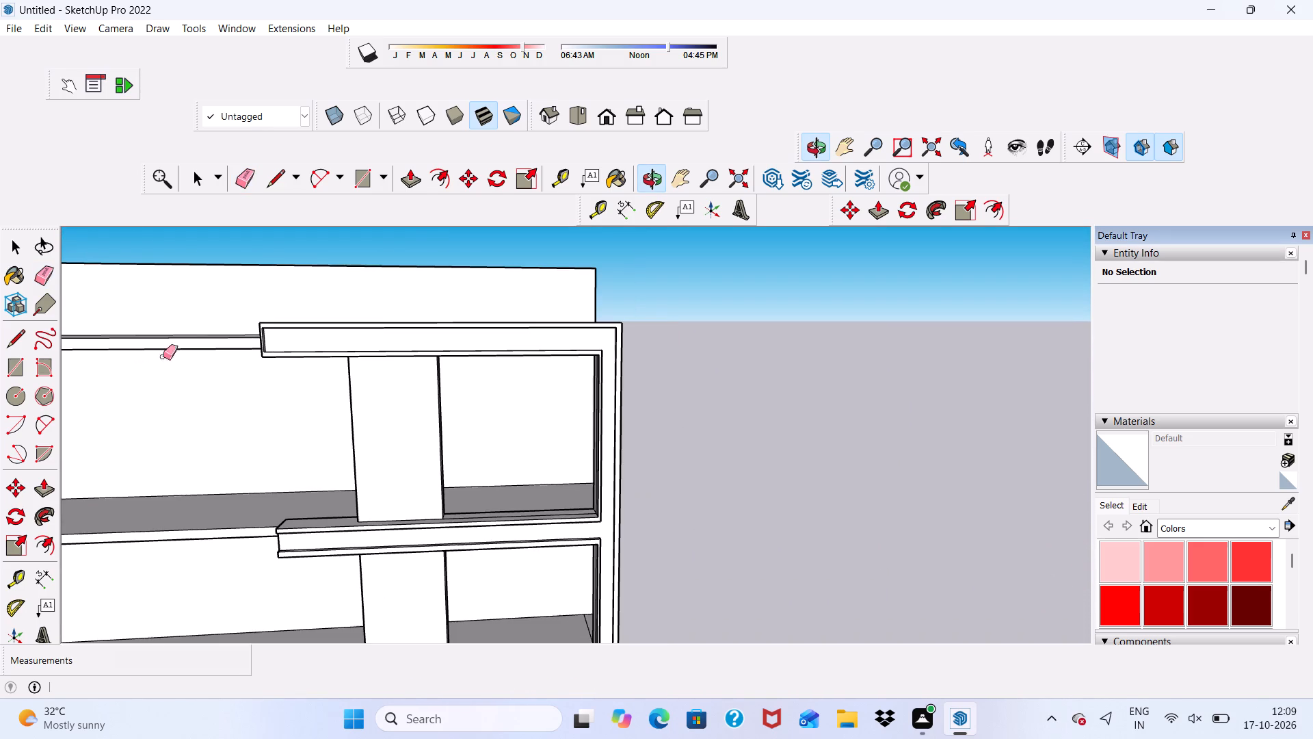
{"action": "scroll", "coordinate": [267, 367], "scroll_direction": "up", "scroll_amount": 7}
{"action": "scroll", "coordinate": [267, 367], "scroll_direction": "down", "scroll_amount": 1}
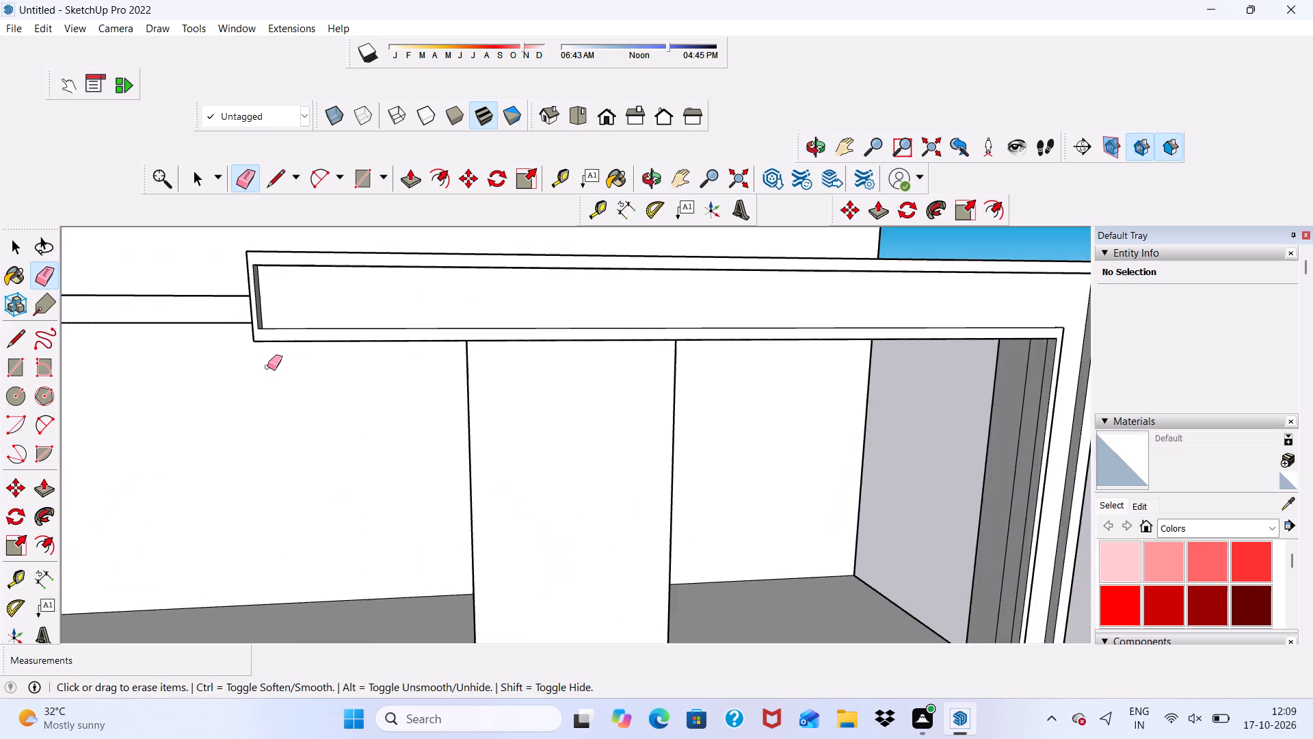
{"action": "scroll", "coordinate": [267, 367], "scroll_direction": "down", "scroll_amount": 15}
{"action": "middle_click_drag", "start_coordinate": [538, 270], "coordinate": [560, 210]}
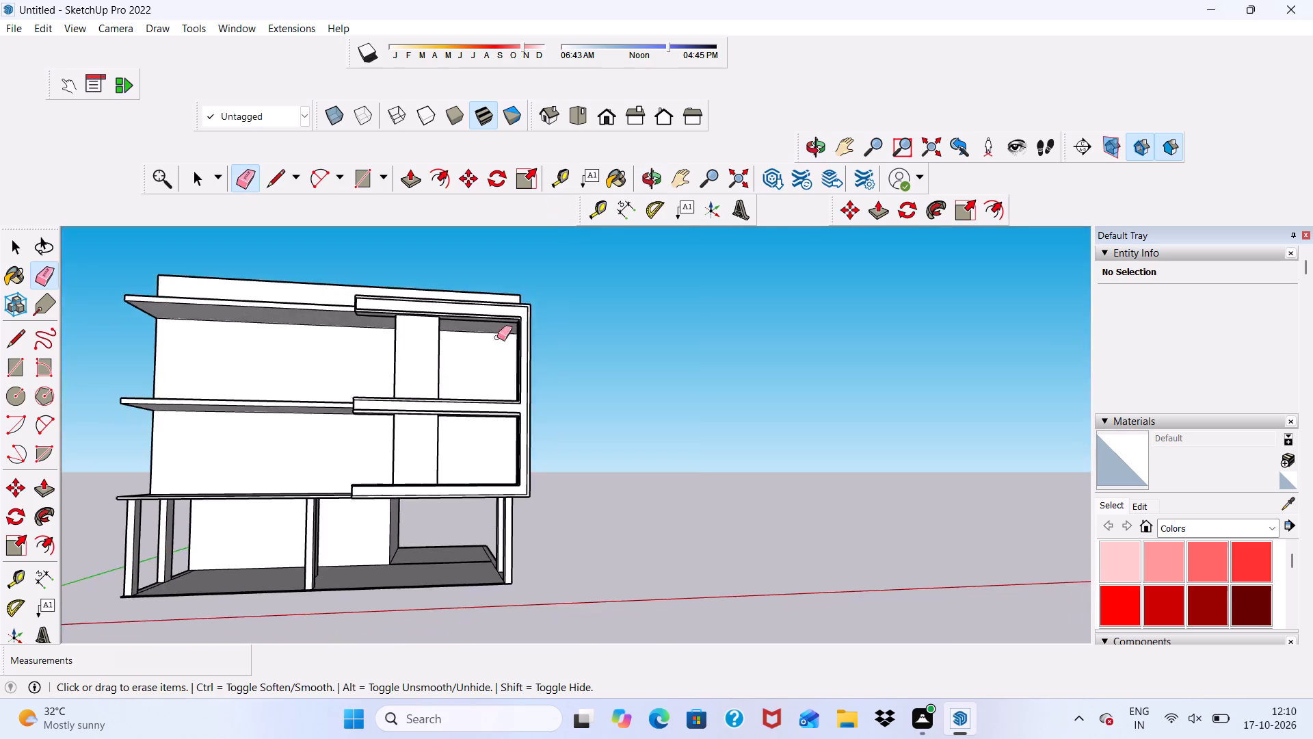
{"action": "scroll", "coordinate": [348, 415], "scroll_direction": "up", "scroll_amount": 7}
{"action": "scroll", "coordinate": [411, 358], "scroll_direction": "up", "scroll_amount": 6}
{"action": "scroll", "coordinate": [332, 356], "scroll_direction": "down", "scroll_amount": 5}
{"action": "middle_click_drag", "start_coordinate": [326, 365], "coordinate": [449, 374]}
{"action": "scroll", "coordinate": [349, 390], "scroll_direction": "down", "scroll_amount": 1}
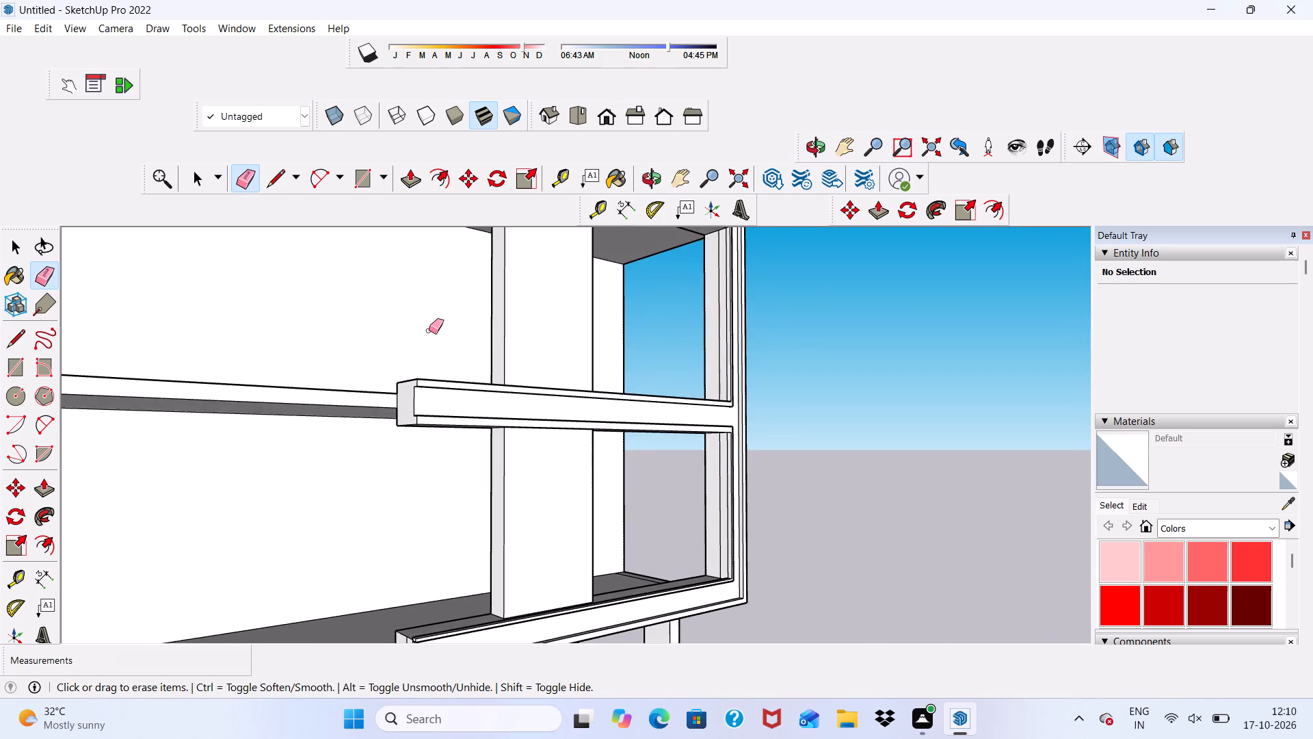
{"action": "scroll", "coordinate": [426, 328], "scroll_direction": "up", "scroll_amount": 5}
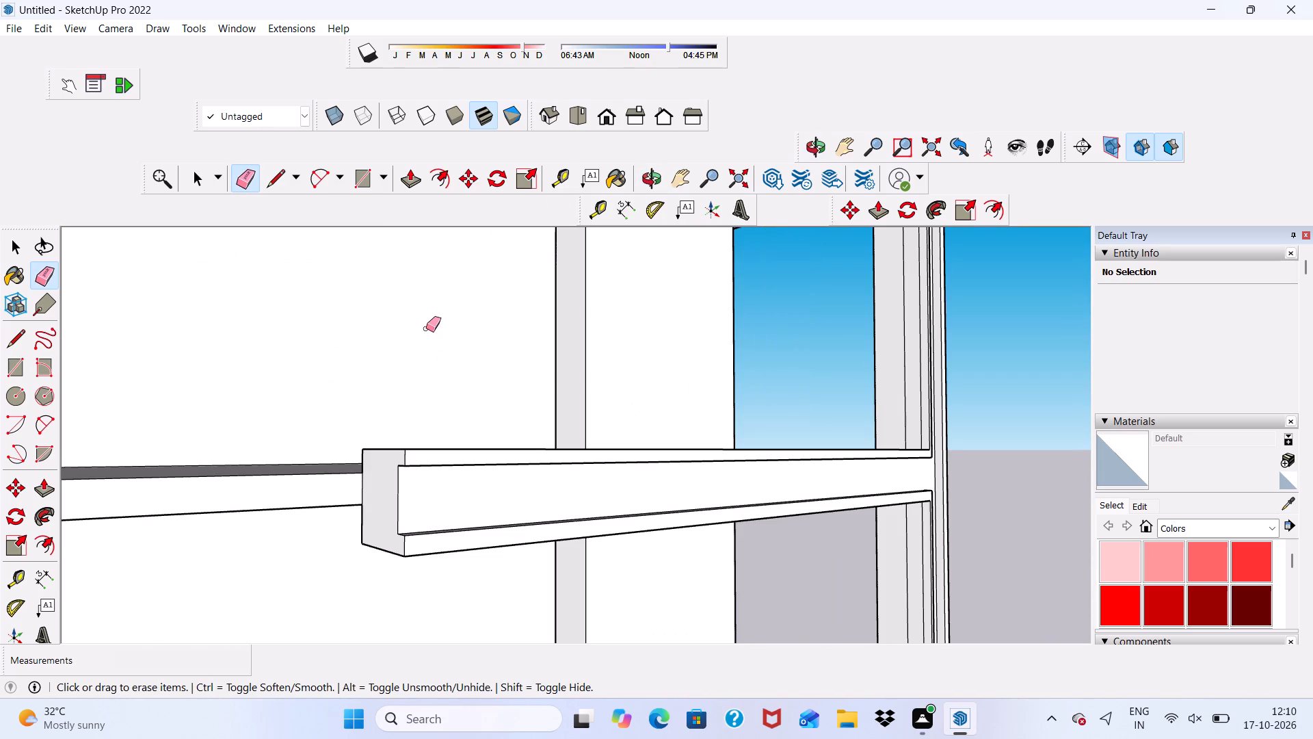
{"action": "key", "text": "space"}
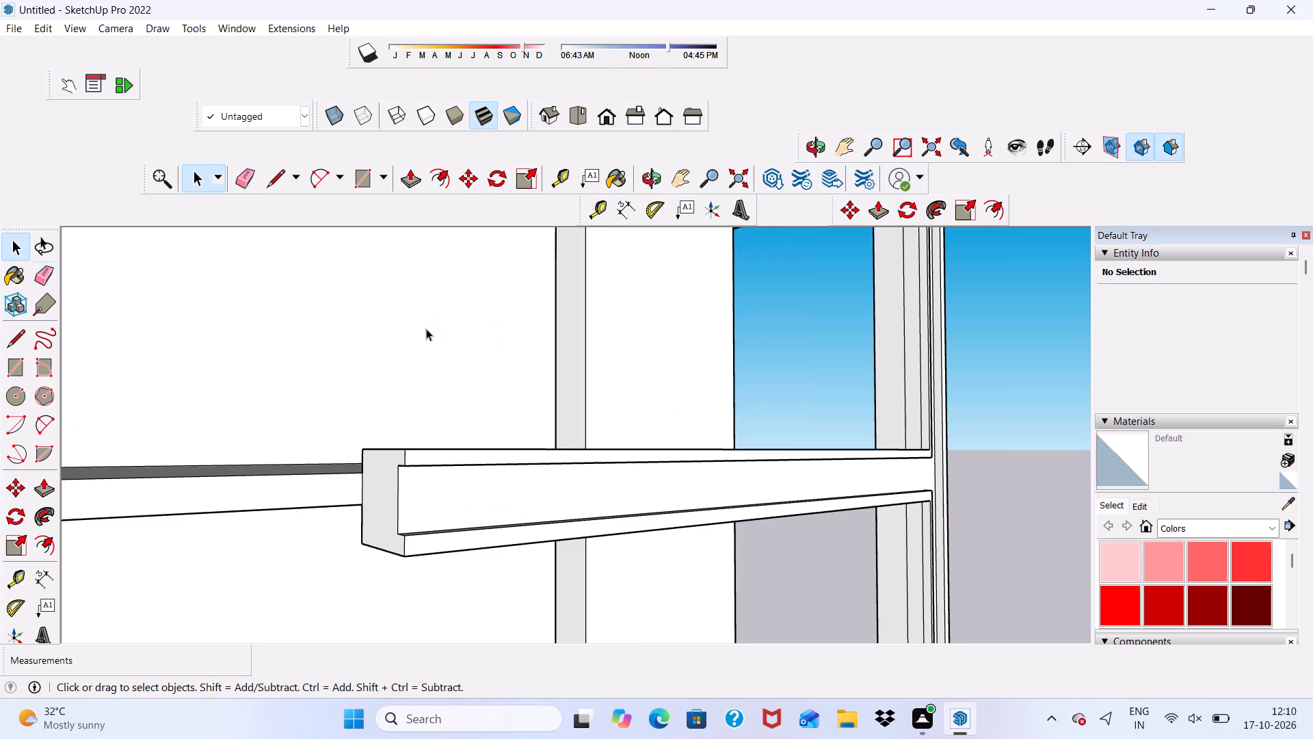
Examine the free ends of the facade frame's top and middle bars to compare their border strips.
{"action": "scroll", "coordinate": [426, 328], "scroll_direction": "up", "scroll_amount": 1}
{"action": "scroll", "coordinate": [429, 331], "scroll_direction": "down", "scroll_amount": 18}
{"action": "middle_click_drag", "start_coordinate": [526, 432], "coordinate": [369, 467]}
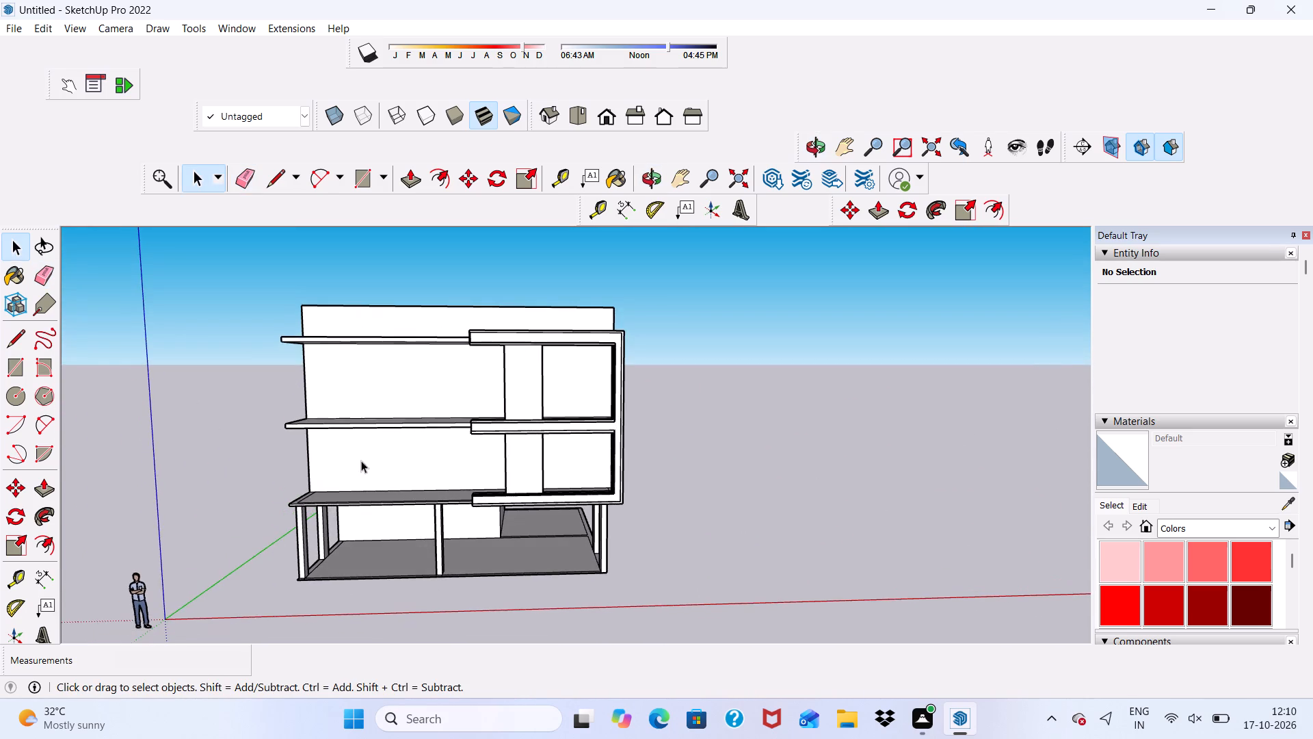
{"action": "scroll", "coordinate": [487, 311], "scroll_direction": "up", "scroll_amount": 13}
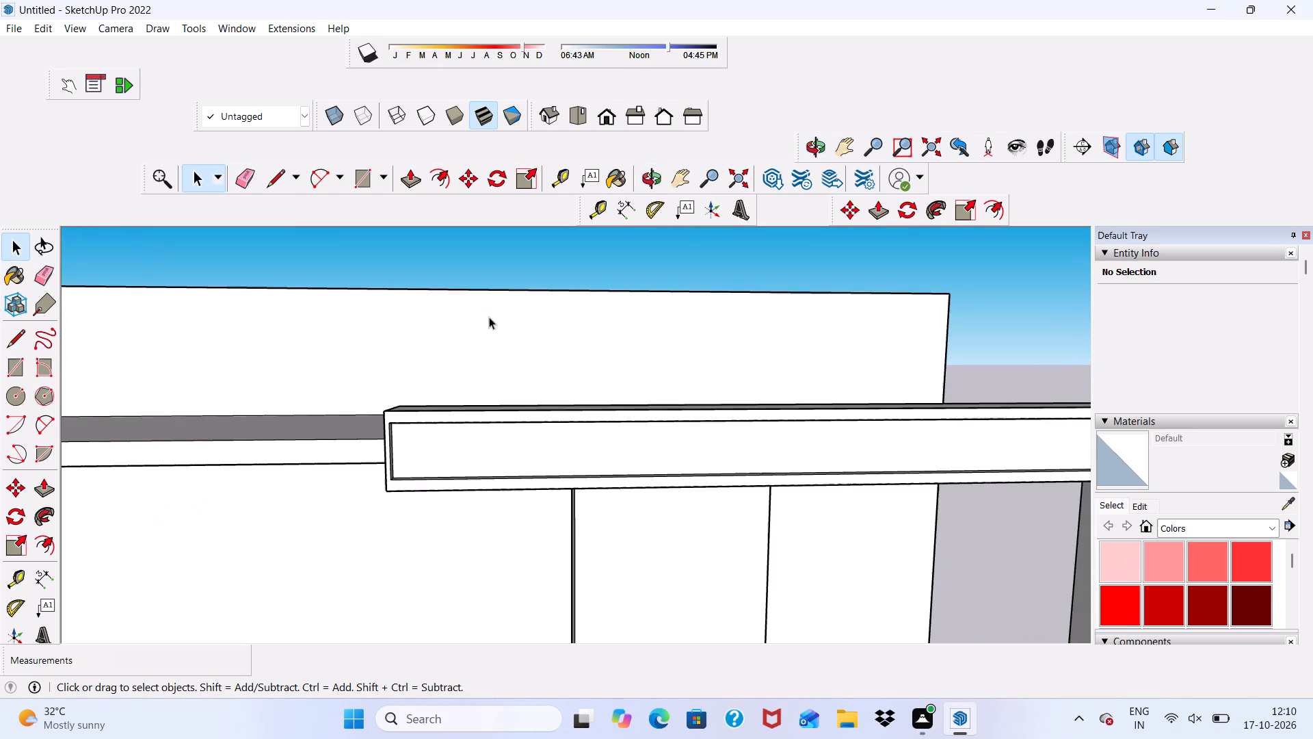
{"action": "scroll", "coordinate": [489, 317], "scroll_direction": "down", "scroll_amount": 7}
{"action": "middle_click_drag", "start_coordinate": [447, 549], "coordinate": [401, 502]}
{"action": "scroll", "coordinate": [467, 580], "scroll_direction": "up", "scroll_amount": 6}
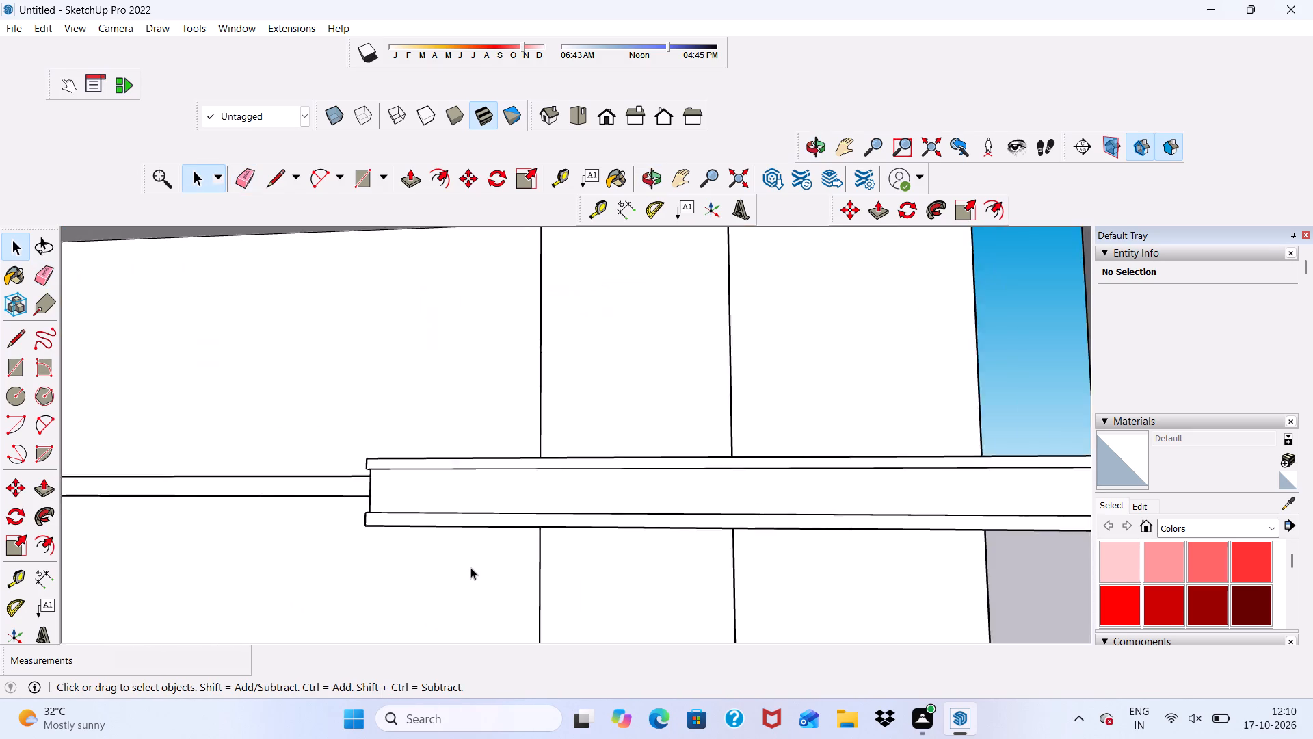
{"action": "scroll", "coordinate": [457, 513], "scroll_direction": "down", "scroll_amount": 7}
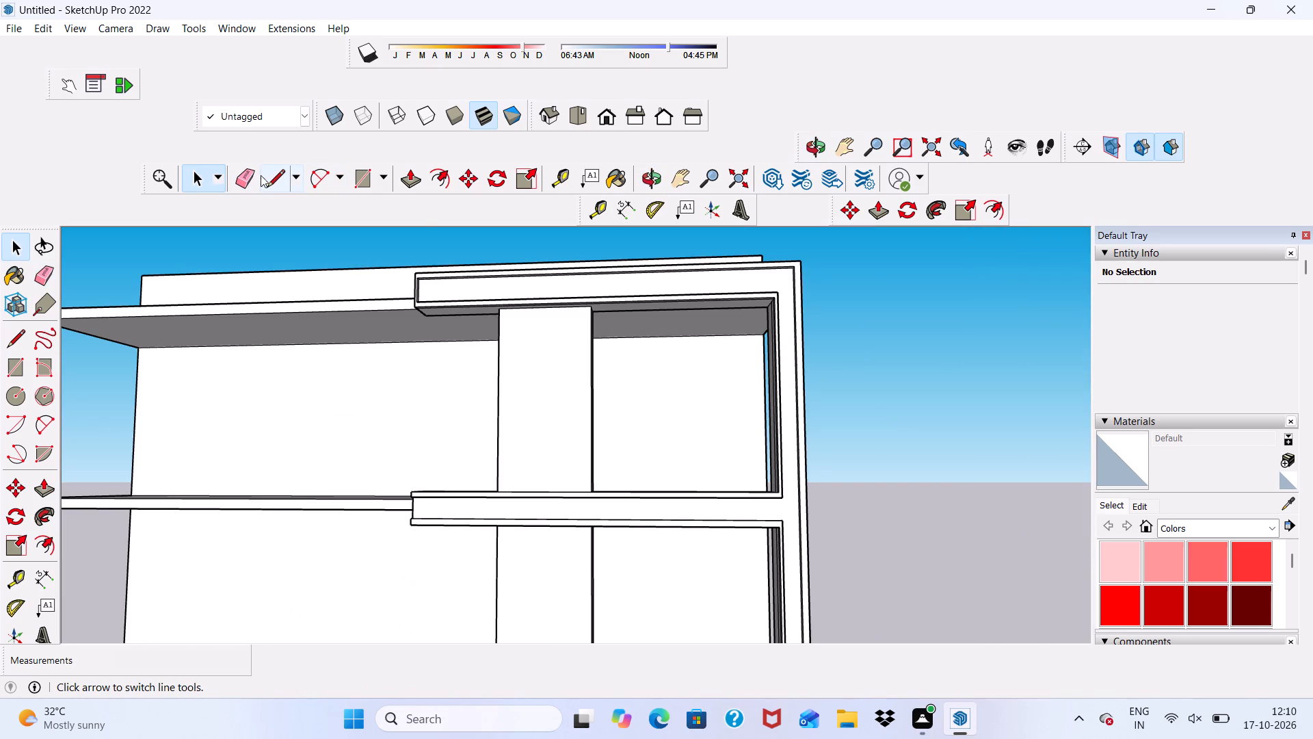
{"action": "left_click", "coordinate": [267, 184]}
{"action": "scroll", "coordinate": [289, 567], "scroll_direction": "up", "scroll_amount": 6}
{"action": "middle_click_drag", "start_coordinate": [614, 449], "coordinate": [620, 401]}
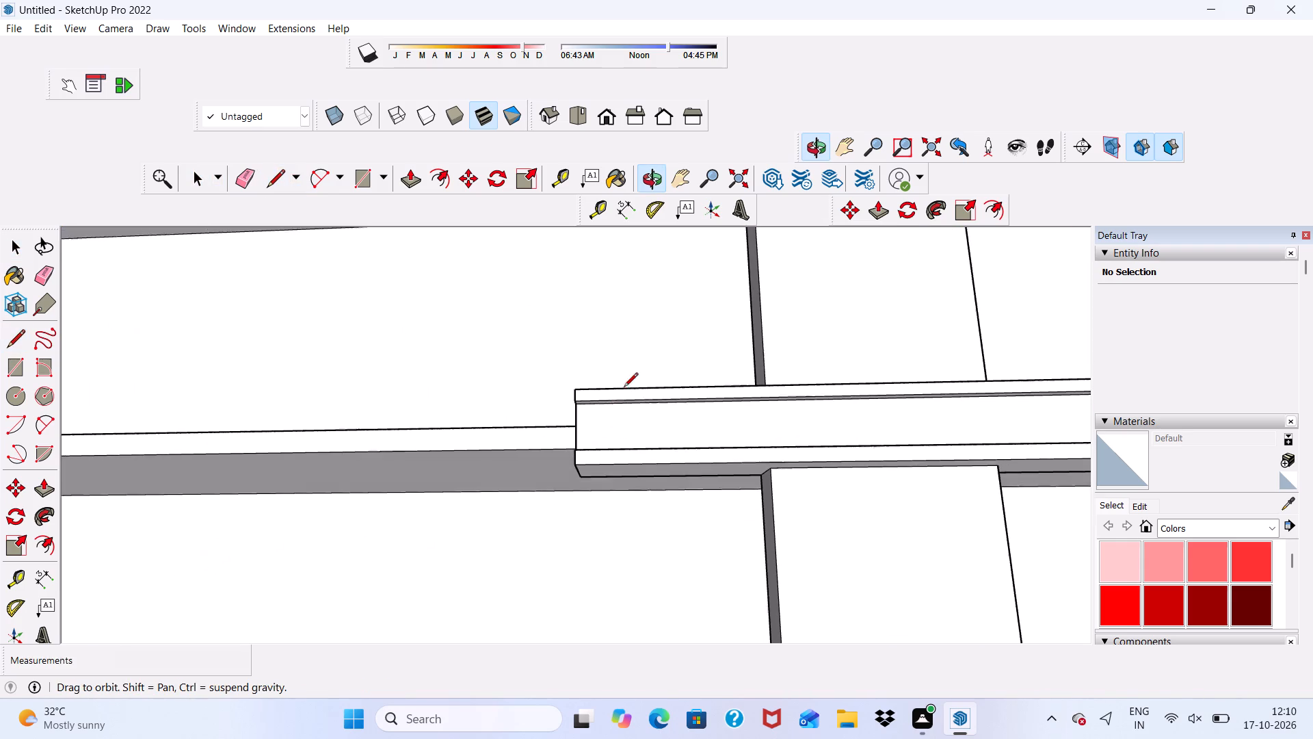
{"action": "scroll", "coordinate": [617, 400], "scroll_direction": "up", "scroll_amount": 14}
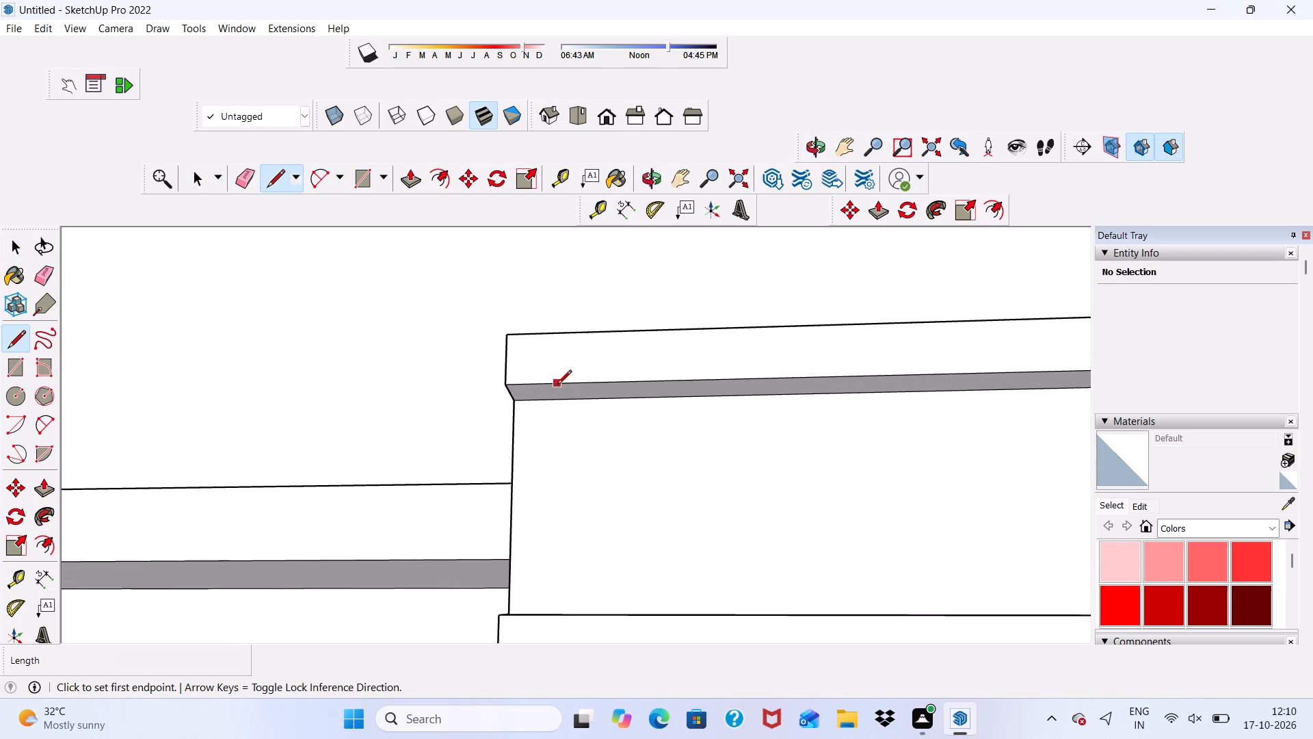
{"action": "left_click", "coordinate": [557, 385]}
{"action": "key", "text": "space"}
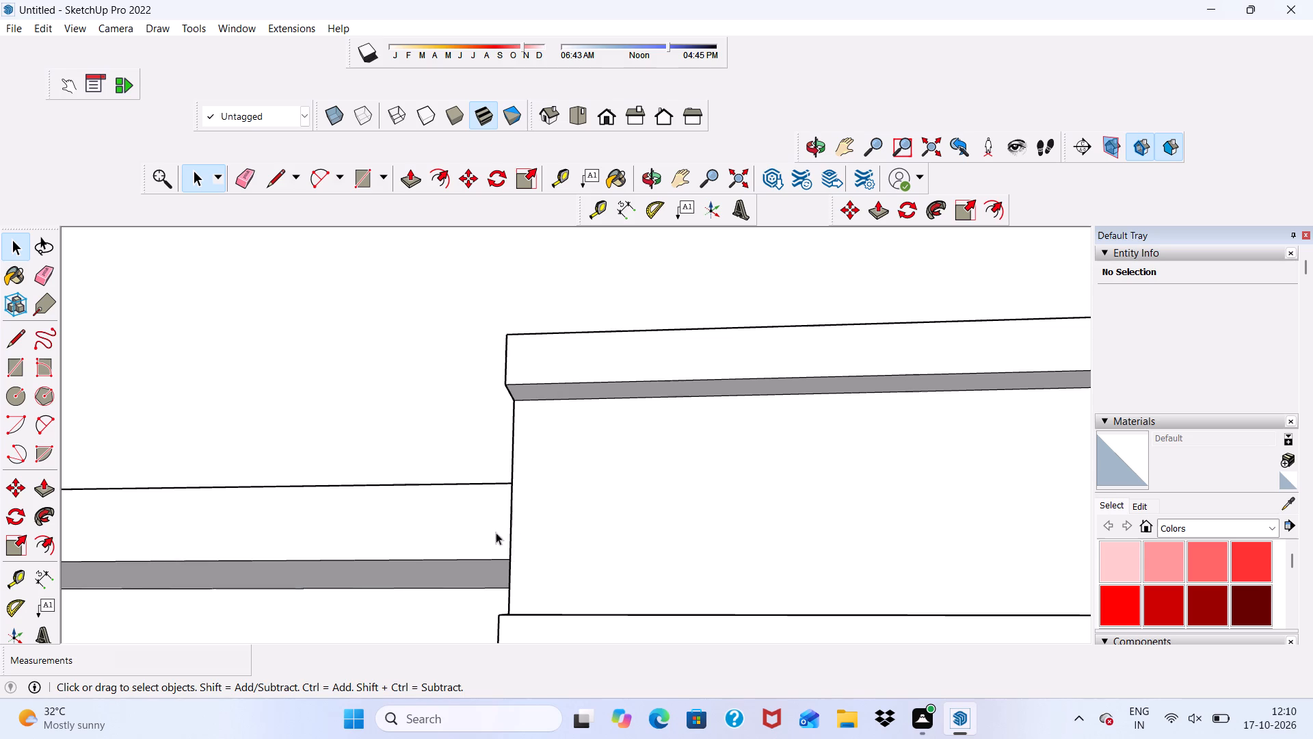
Start a rectangle for the missing end strip at the free end of the facade frame's middle bar.
{"action": "scroll", "coordinate": [518, 465], "scroll_direction": "down", "scroll_amount": 4}
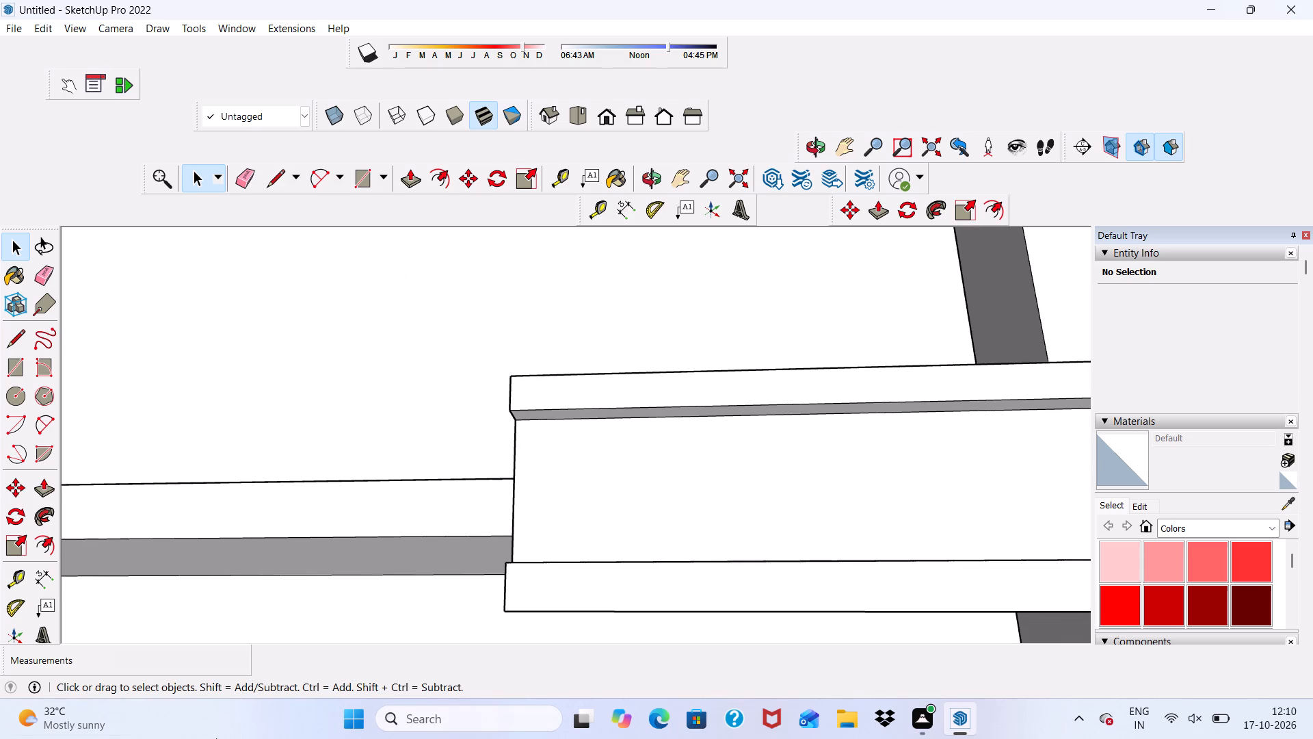
{"action": "left_click", "coordinate": [359, 178]}
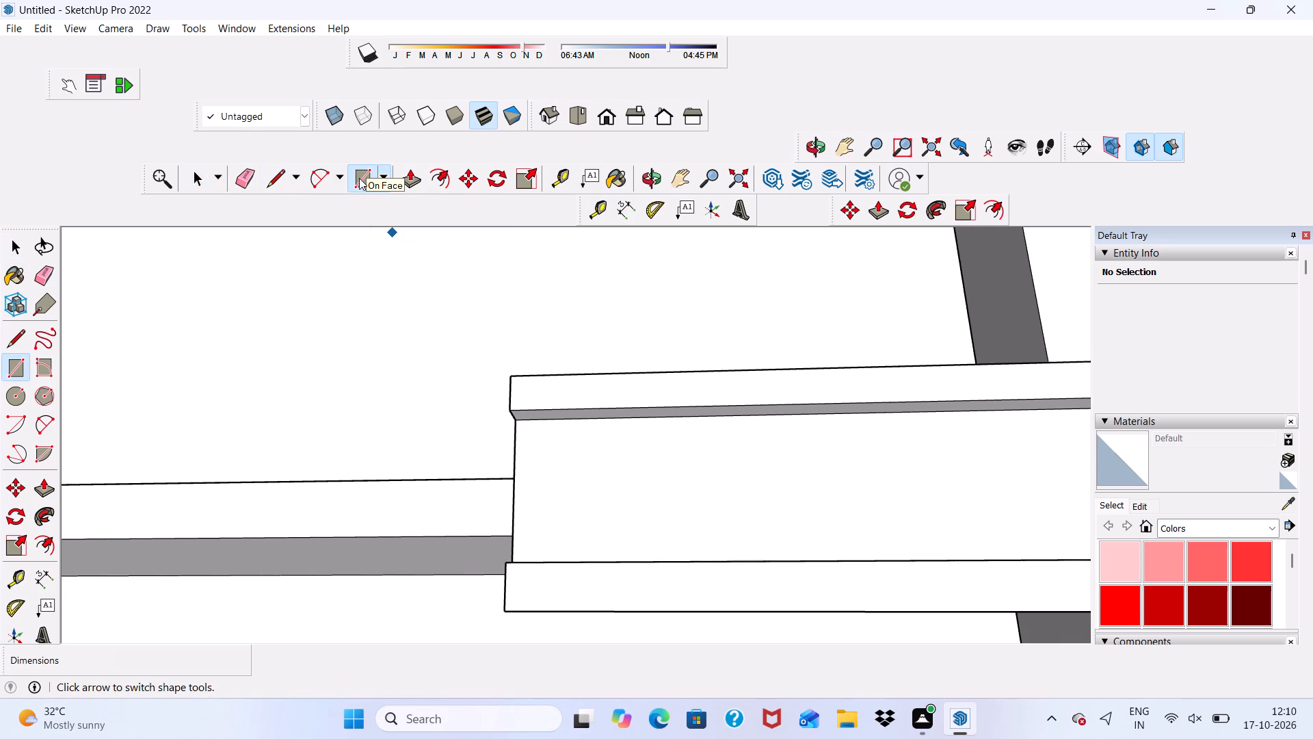
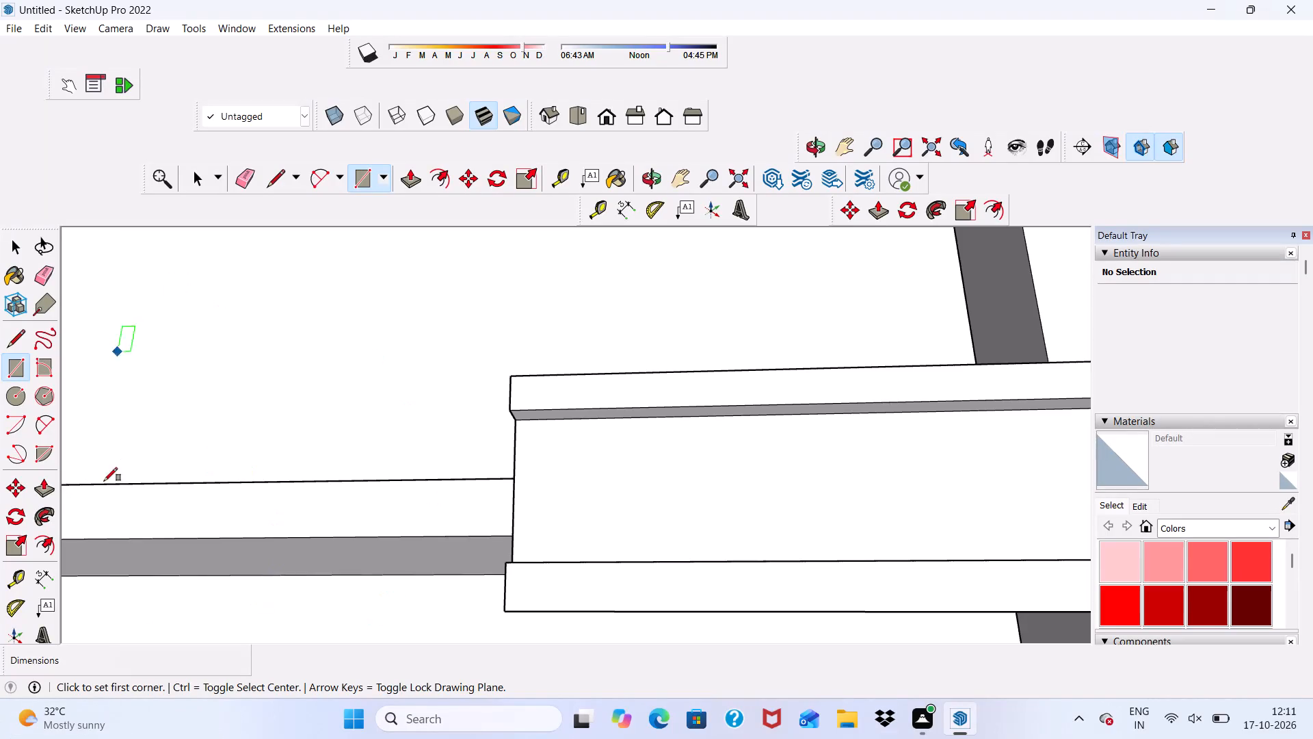
Draw a 3" line across the underside of the box's upper lip, near its end, to split off a small face.
{"action": "scroll", "coordinate": [603, 415], "scroll_direction": "down", "scroll_amount": 7}
{"action": "scroll", "coordinate": [600, 474], "scroll_direction": "up", "scroll_amount": 7}
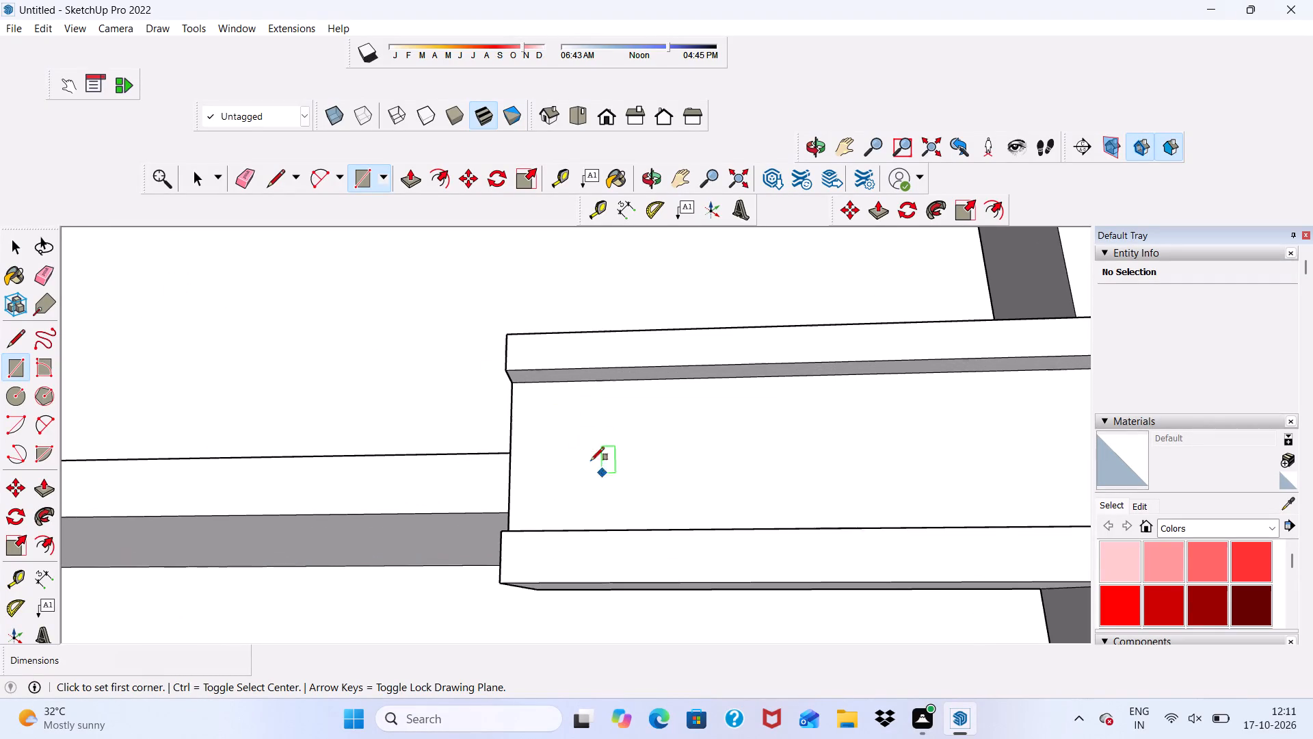
{"action": "left_click", "coordinate": [267, 187]}
{"action": "scroll", "coordinate": [503, 409], "scroll_direction": "up", "scroll_amount": 3}
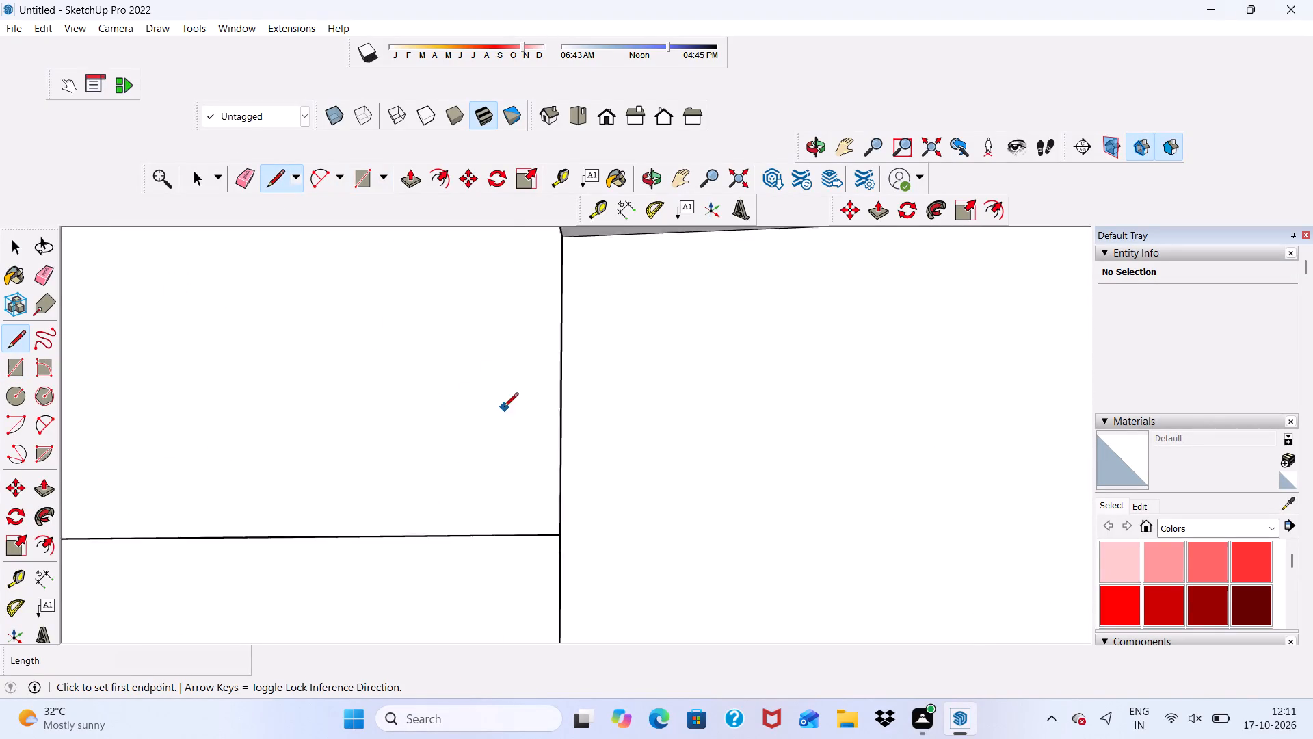
{"action": "scroll", "coordinate": [504, 408], "scroll_direction": "down", "scroll_amount": 4}
{"action": "middle_click_drag", "start_coordinate": [526, 452], "coordinate": [594, 470]}
{"action": "scroll", "coordinate": [594, 470], "scroll_direction": "down", "scroll_amount": 1}
{"action": "scroll", "coordinate": [523, 391], "scroll_direction": "up", "scroll_amount": 6}
{"action": "scroll", "coordinate": [589, 431], "scroll_direction": "down", "scroll_amount": 6}
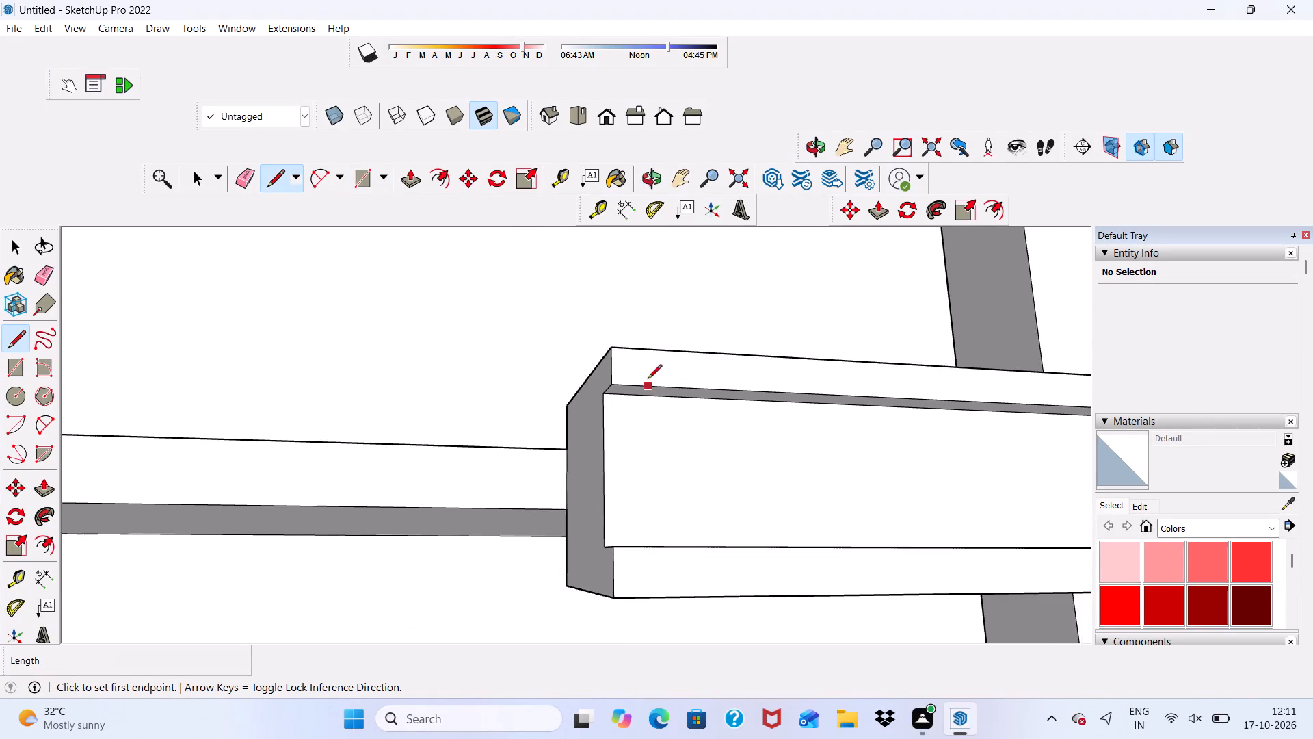
{"action": "scroll", "coordinate": [648, 380], "scroll_direction": "down", "scroll_amount": 2}
{"action": "scroll", "coordinate": [649, 413], "scroll_direction": "up", "scroll_amount": 7}
{"action": "left_click", "coordinate": [616, 389]}
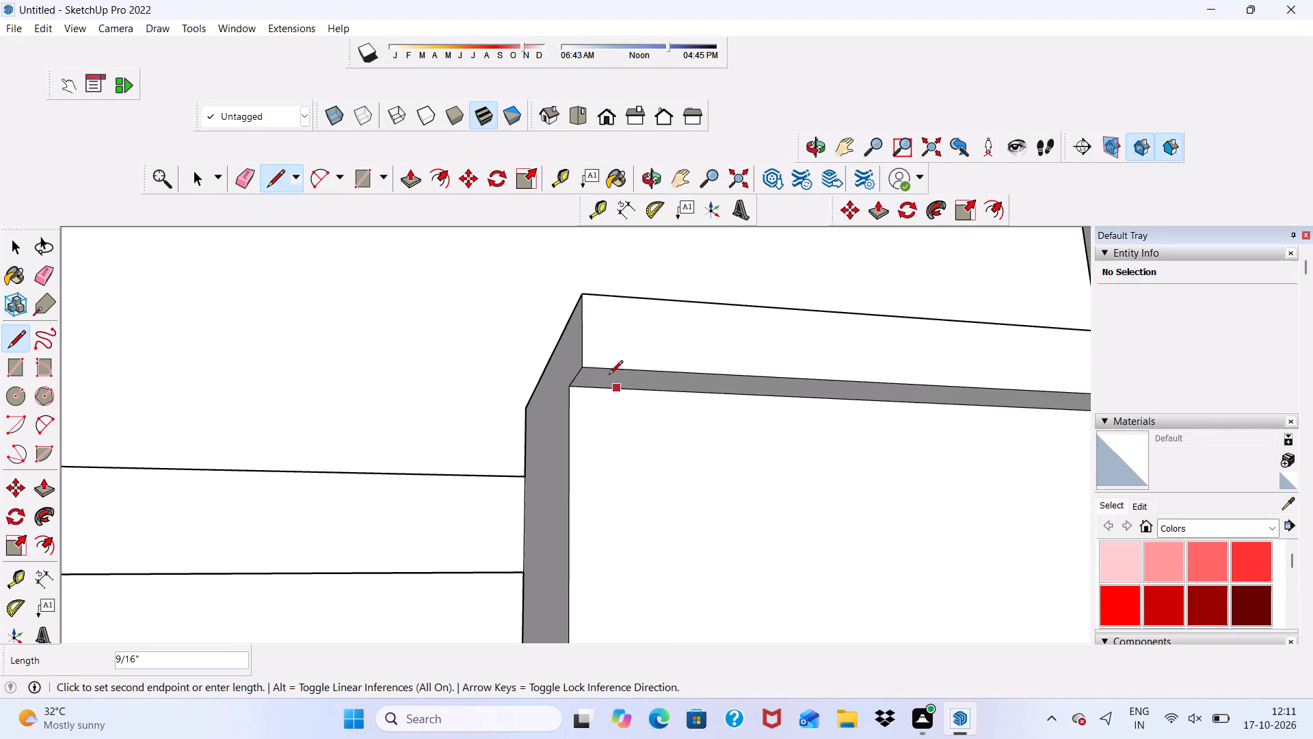
{"action": "scroll", "coordinate": [620, 377], "scroll_direction": "up", "scroll_amount": 5}
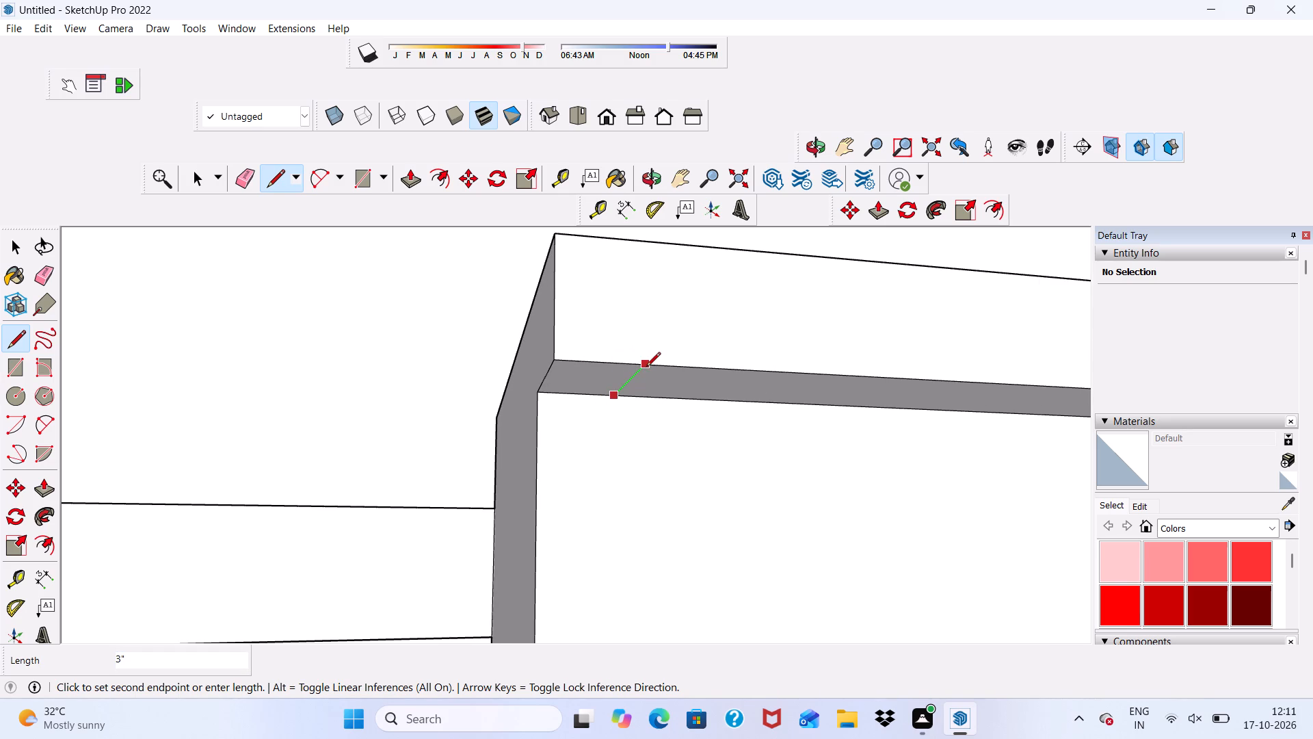
{"action": "left_click", "coordinate": [646, 367]}
Push/Pull the small split-off face about 1' 5/8" down to the lower lip to form the end piece of the frame.
{"action": "scroll", "coordinate": [486, 346], "scroll_direction": "down", "scroll_amount": 9}
{"action": "middle_click_drag", "start_coordinate": [531, 350], "coordinate": [464, 343]}
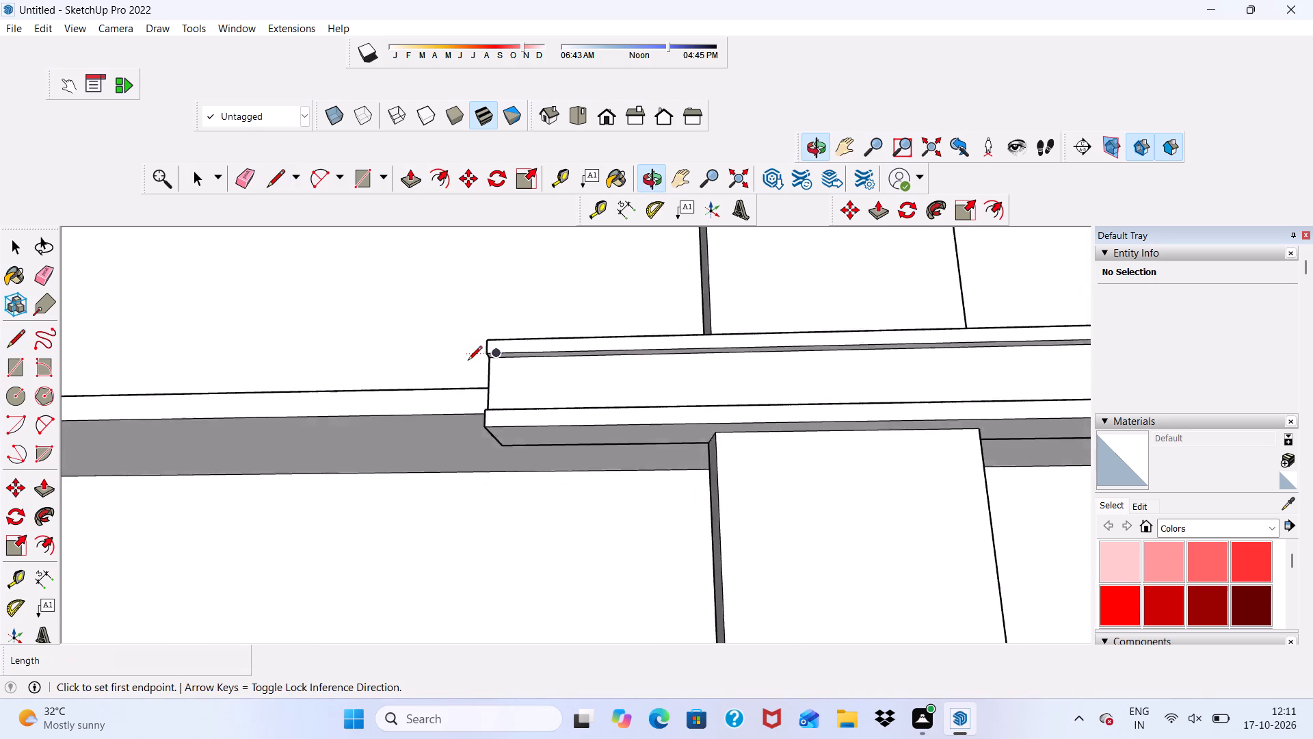
{"action": "scroll", "coordinate": [469, 361], "scroll_direction": "up", "scroll_amount": 7}
{"action": "scroll", "coordinate": [583, 345], "scroll_direction": "down", "scroll_amount": 3}
{"action": "key", "text": "space"}
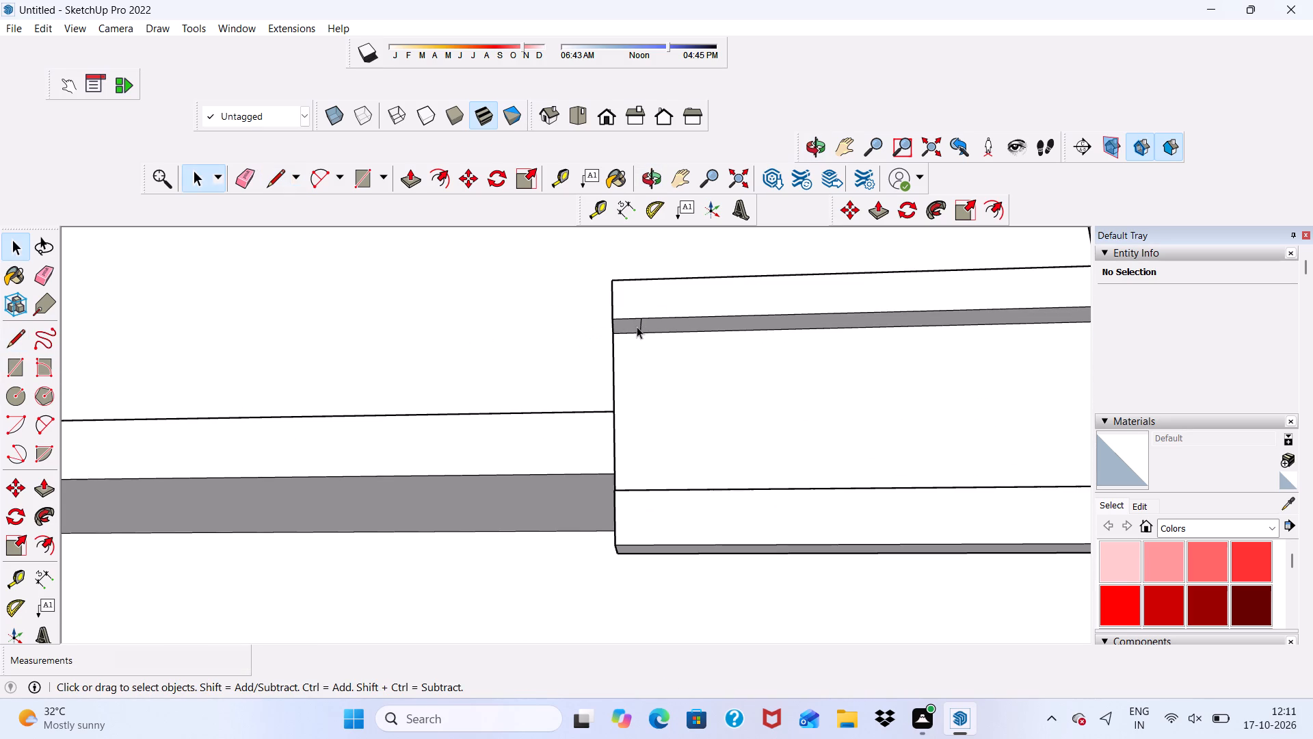
{"action": "left_click", "coordinate": [635, 324]}
{"action": "left_click", "coordinate": [410, 179]}
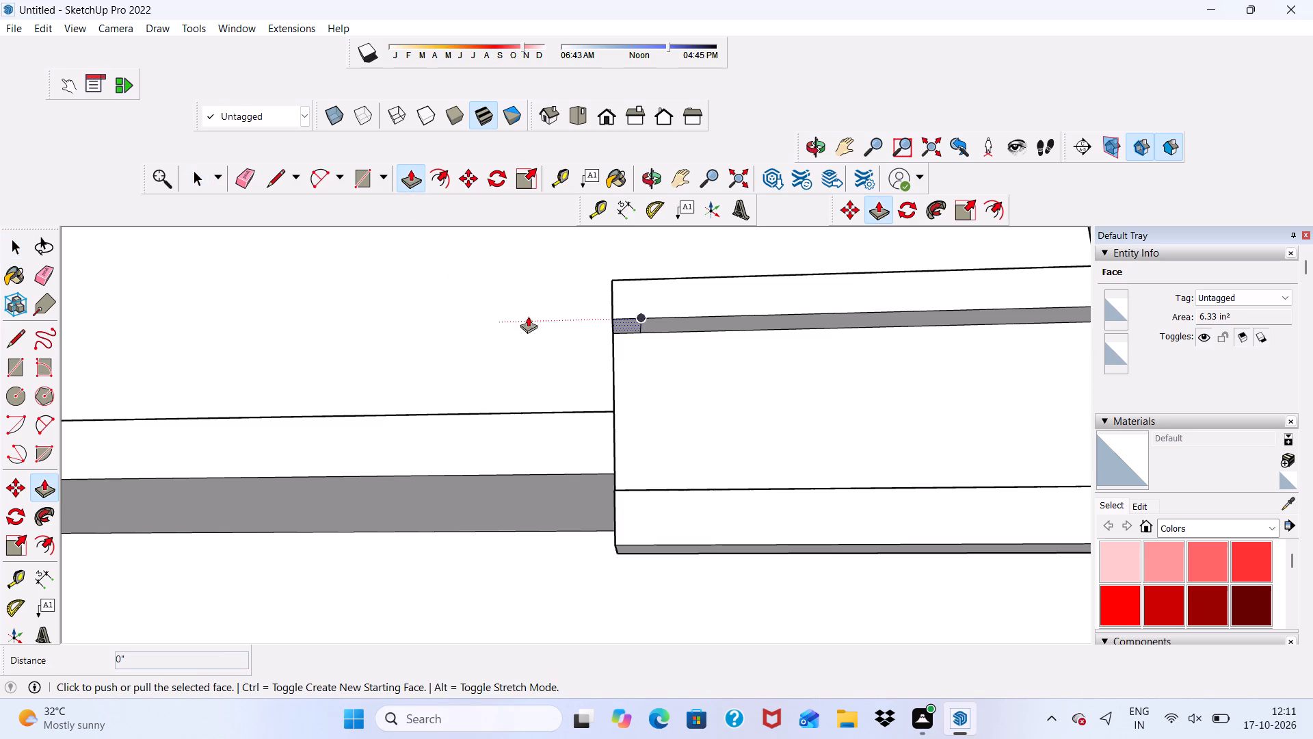
{"action": "left_click", "coordinate": [617, 320]}
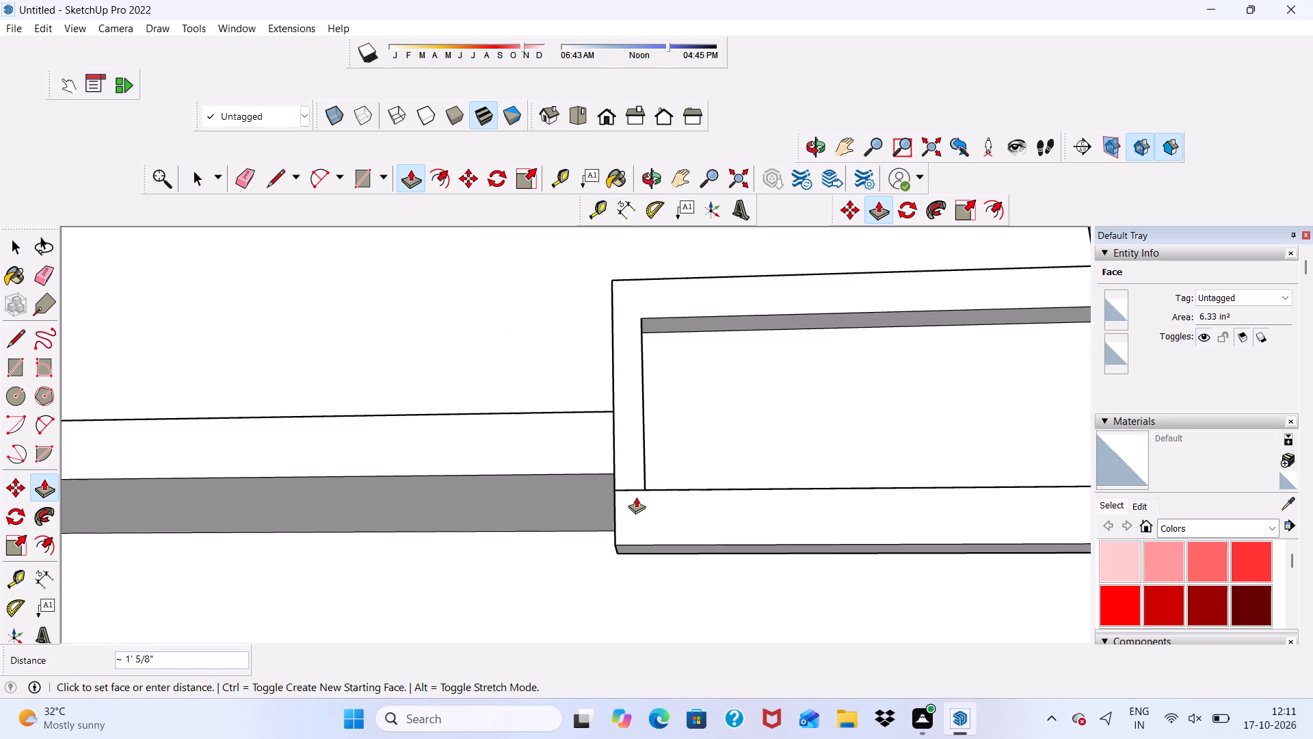
{"action": "left_click", "coordinate": [637, 497]}
Erase the leftover seam line between the new end piece and the lower lip of the box's front frame.
{"action": "scroll", "coordinate": [545, 406], "scroll_direction": "down", "scroll_amount": 9}
{"action": "middle_click_drag", "start_coordinate": [594, 434], "coordinate": [458, 564]}
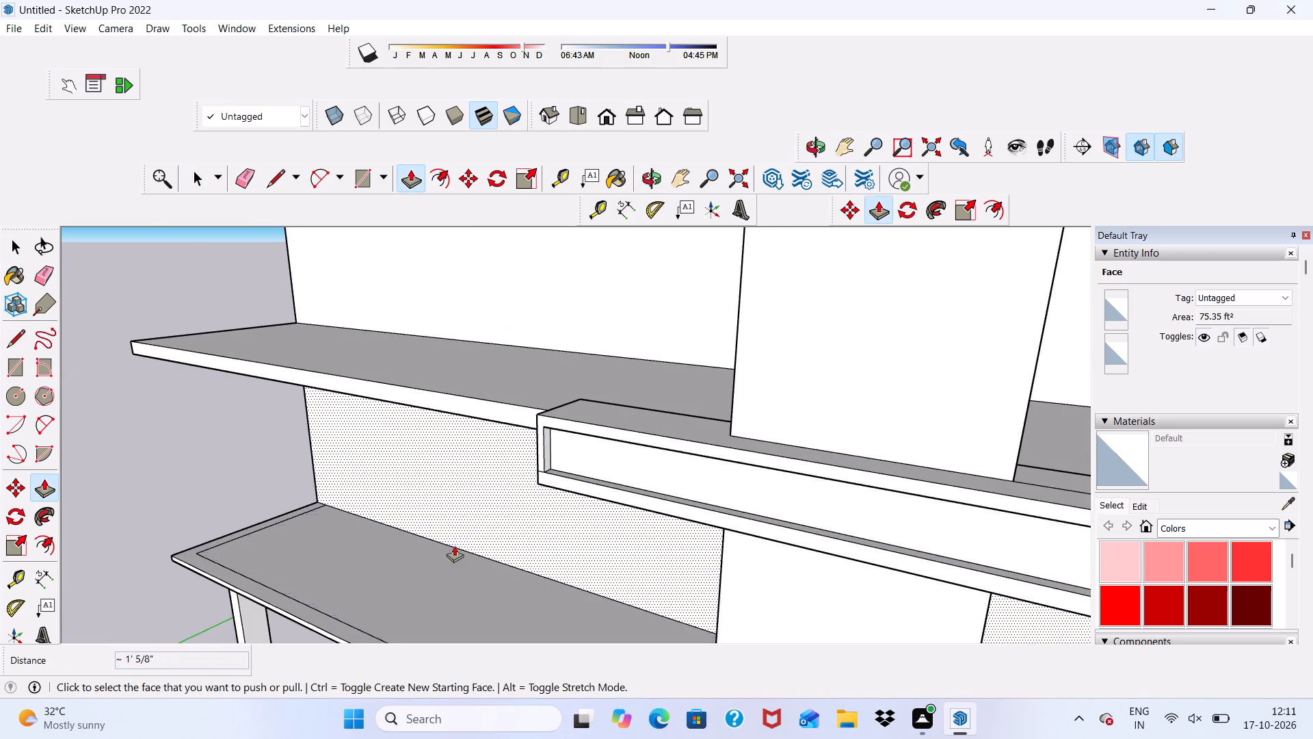
{"action": "key", "text": "space"}
{"action": "left_click_drag", "start_coordinate": [237, 183], "coordinate": [246, 205]}
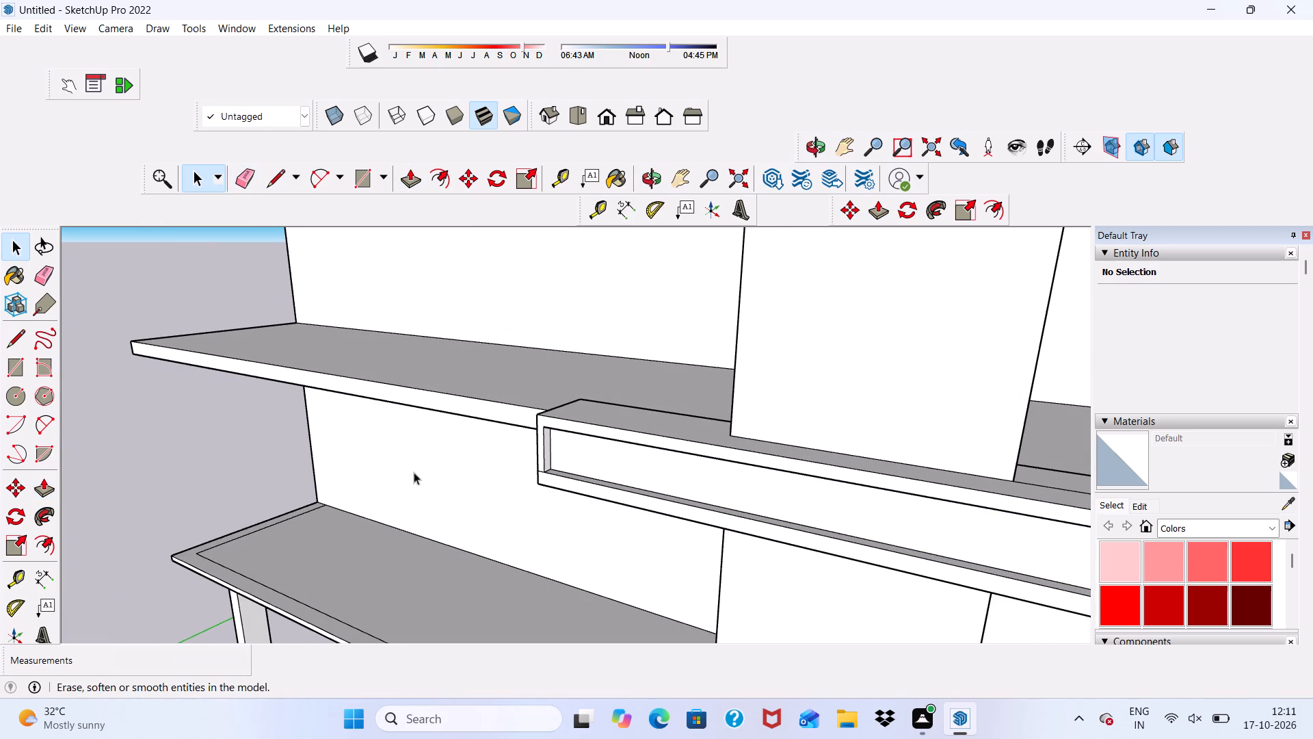
{"action": "scroll", "coordinate": [457, 509], "scroll_direction": "up", "scroll_amount": 5}
{"action": "scroll", "coordinate": [457, 509], "scroll_direction": "down", "scroll_amount": 7}
{"action": "scroll", "coordinate": [457, 454], "scroll_direction": "up", "scroll_amount": 6}
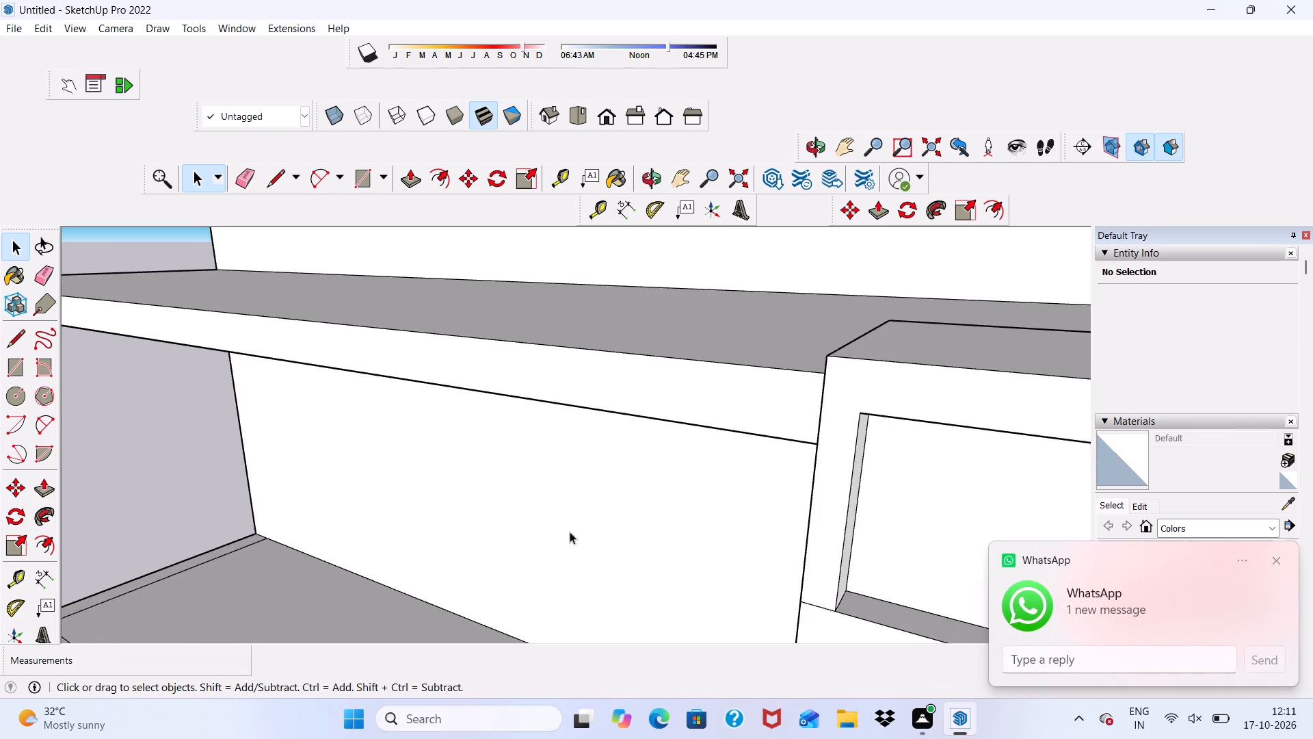
{"action": "scroll", "coordinate": [598, 535], "scroll_direction": "down", "scroll_amount": 6}
{"action": "scroll", "coordinate": [654, 589], "scroll_direction": "up", "scroll_amount": 4}
{"action": "left_click", "coordinate": [241, 174]}
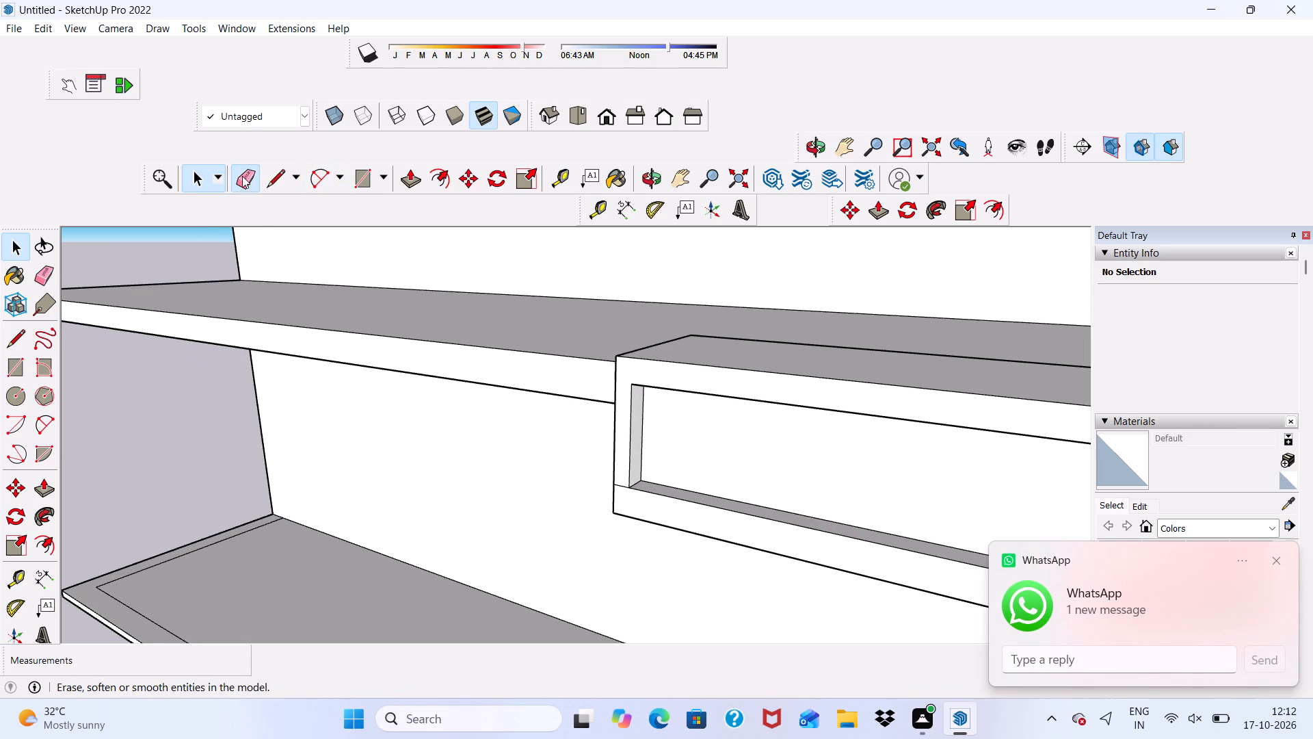
{"action": "scroll", "coordinate": [581, 480], "scroll_direction": "up", "scroll_amount": 3}
{"action": "scroll", "coordinate": [631, 501], "scroll_direction": "down", "scroll_amount": 3}
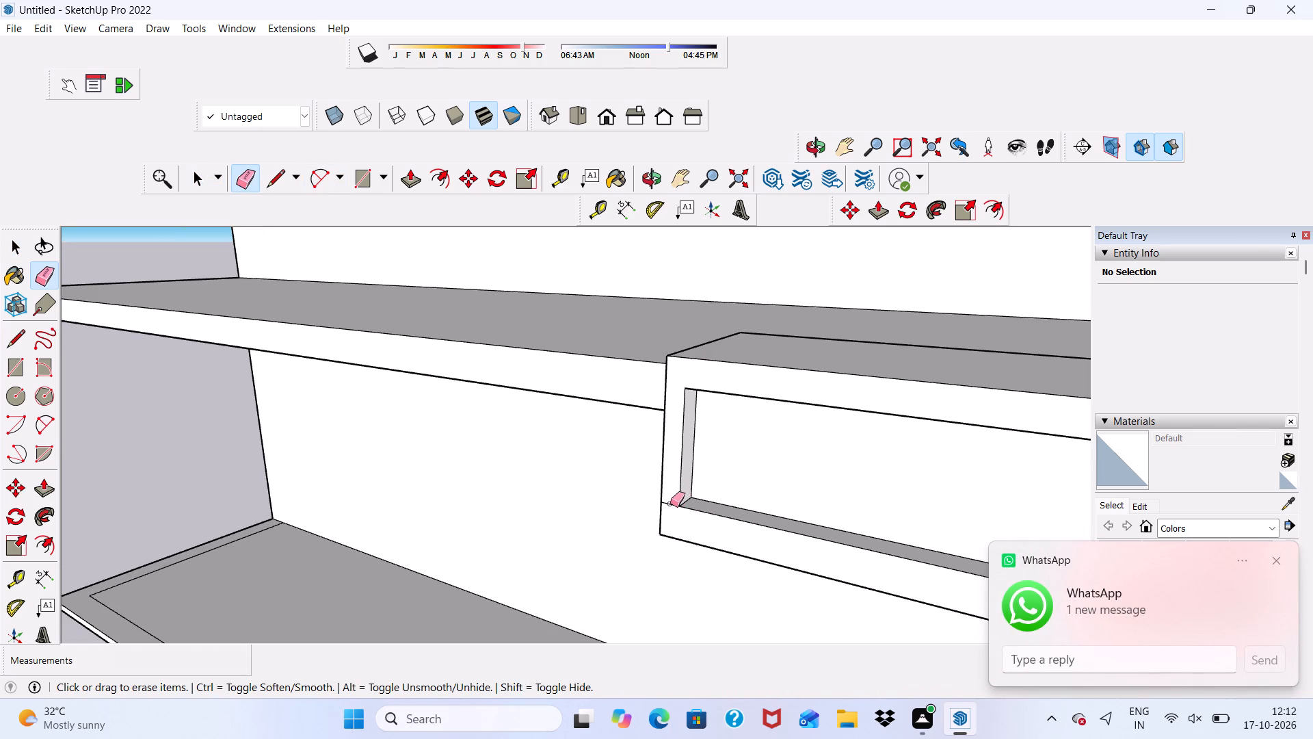
{"action": "left_click", "coordinate": [667, 502]}
{"action": "key", "text": "space"}
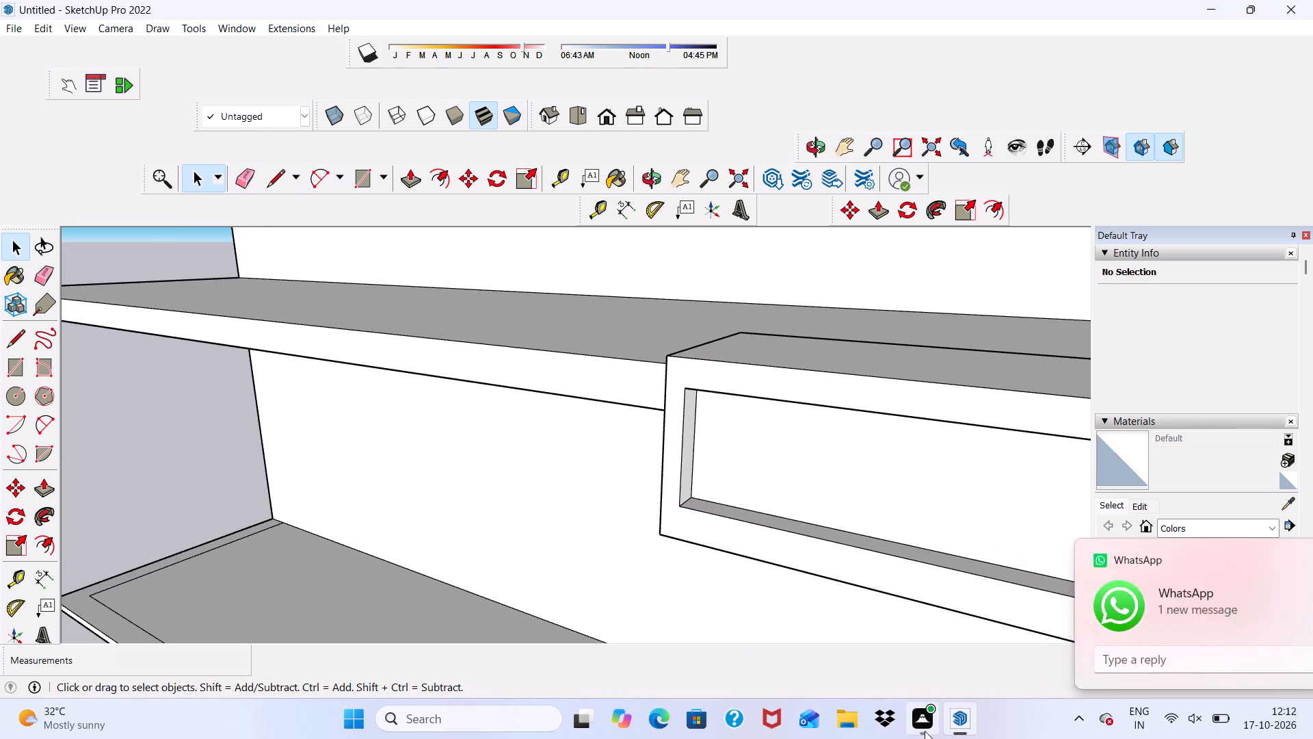
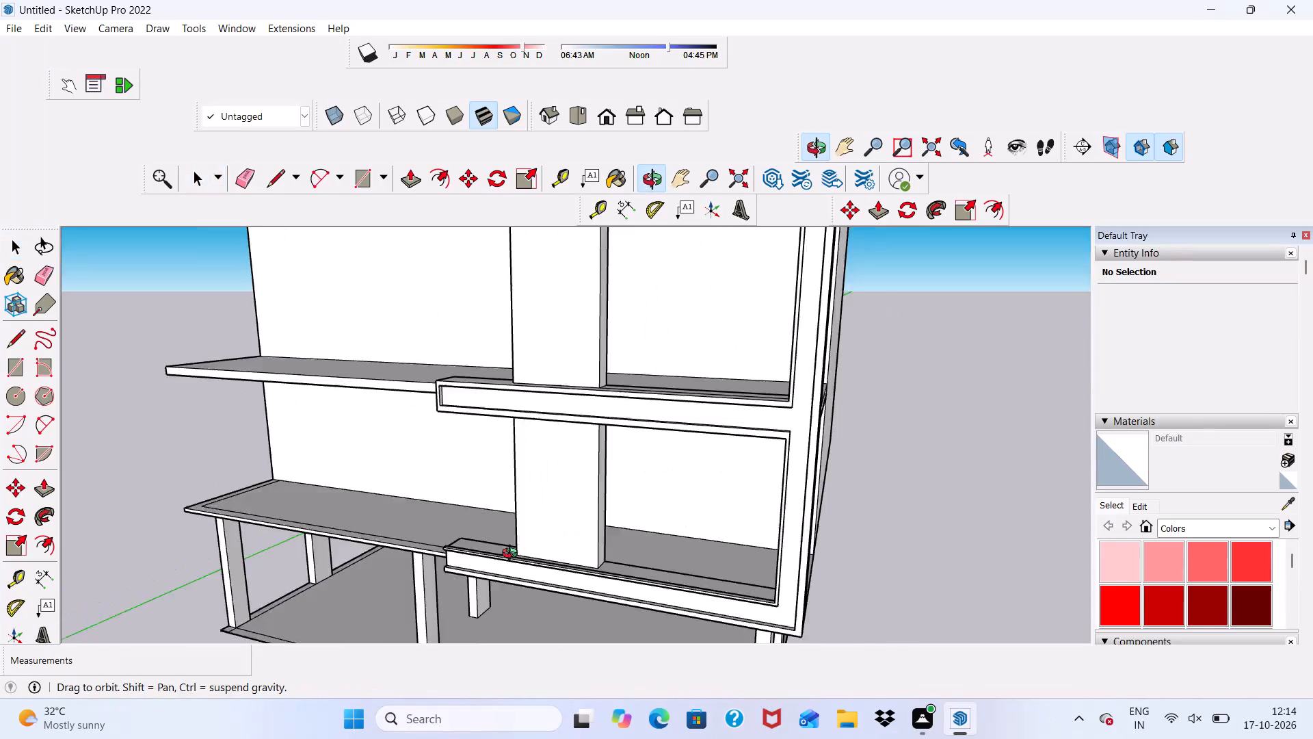
Draw a 3" line across the underside of the lowest box's upper lip, near its end, to split off a small face.
{"action": "scroll", "coordinate": [549, 547], "scroll_direction": "up", "scroll_amount": 6}
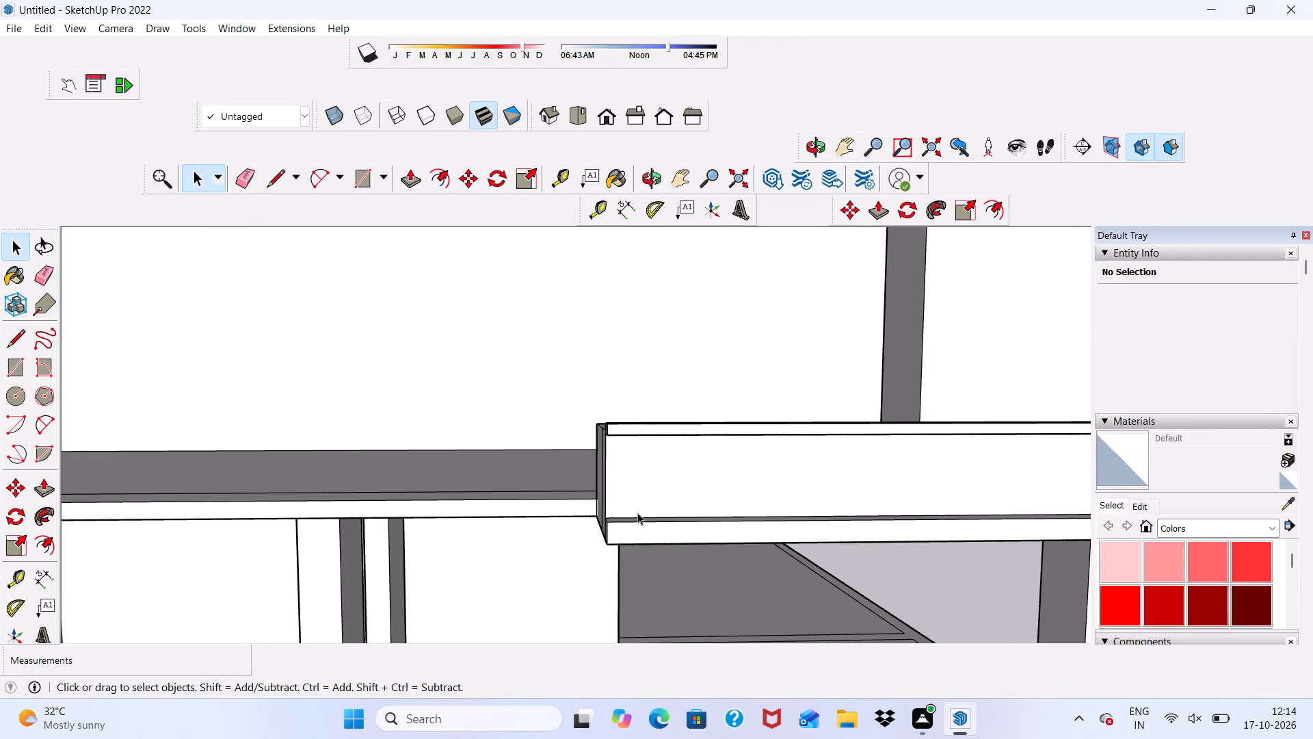
{"action": "scroll", "coordinate": [686, 468], "scroll_direction": "up", "scroll_amount": 1}
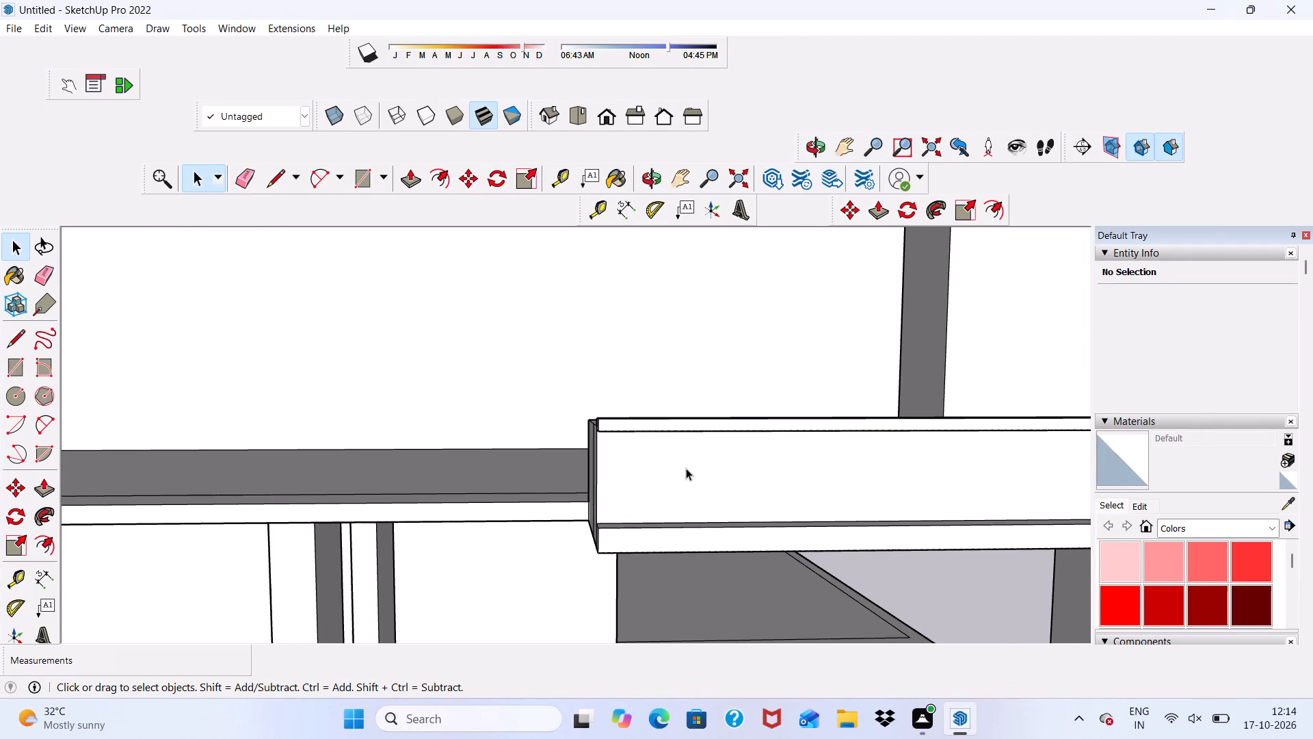
{"action": "middle_click_drag", "start_coordinate": [680, 470], "coordinate": [620, 346]}
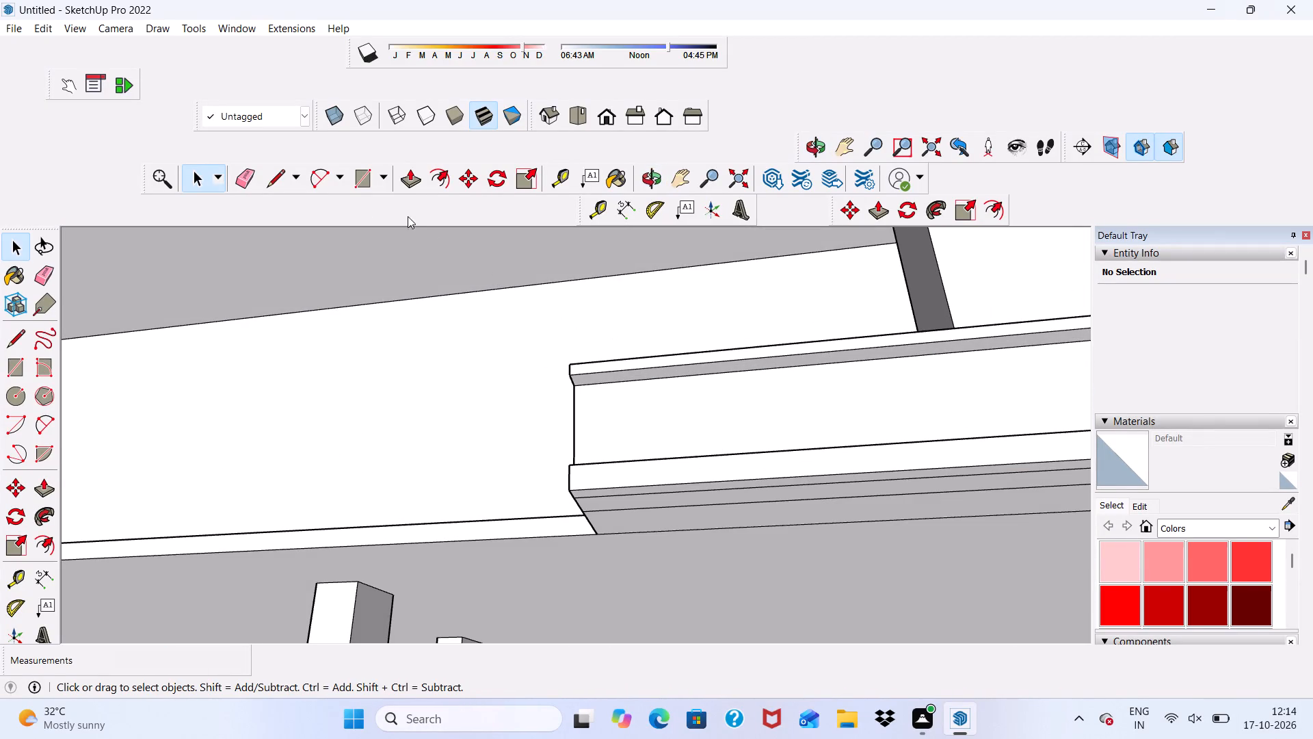
{"action": "left_click", "coordinate": [277, 183]}
{"action": "scroll", "coordinate": [574, 461], "scroll_direction": "up", "scroll_amount": 3}
{"action": "scroll", "coordinate": [598, 338], "scroll_direction": "up", "scroll_amount": 6}
{"action": "left_click", "coordinate": [584, 348]}
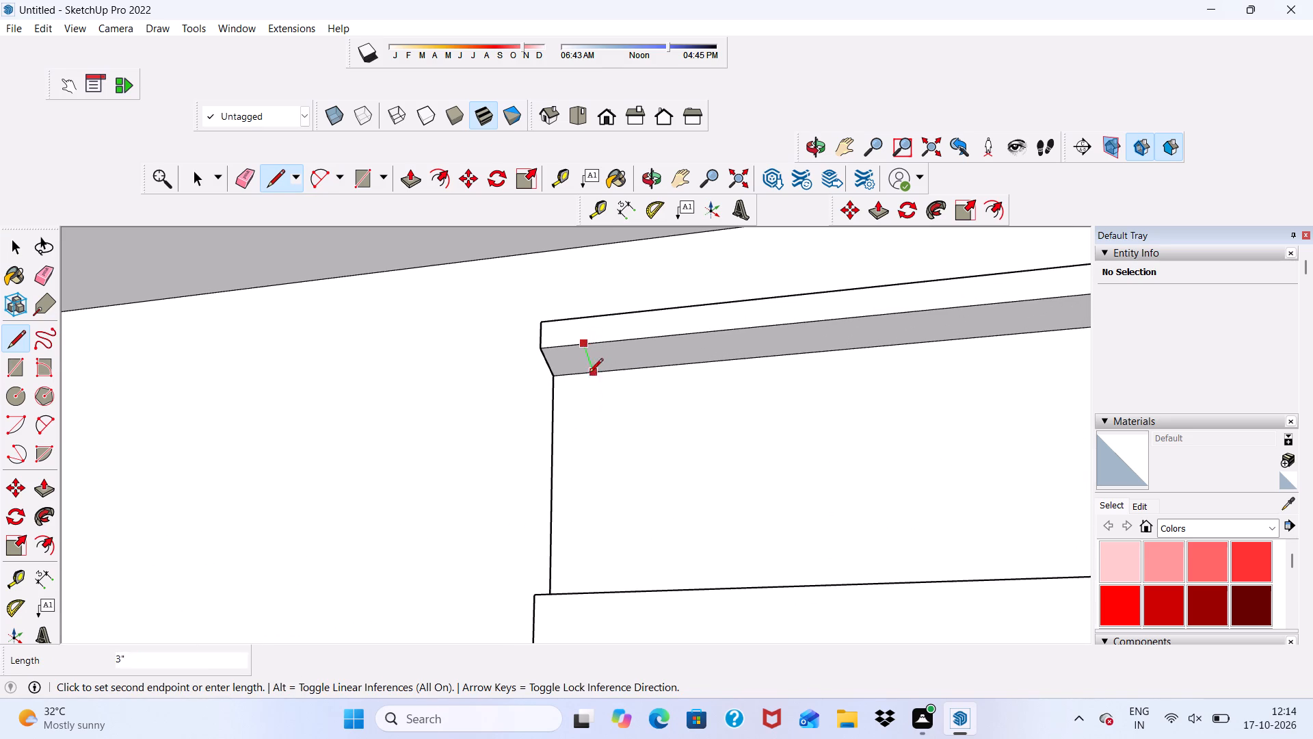
{"action": "scroll", "coordinate": [591, 378], "scroll_direction": "up", "scroll_amount": 9}
{"action": "left_click", "coordinate": [595, 374]}
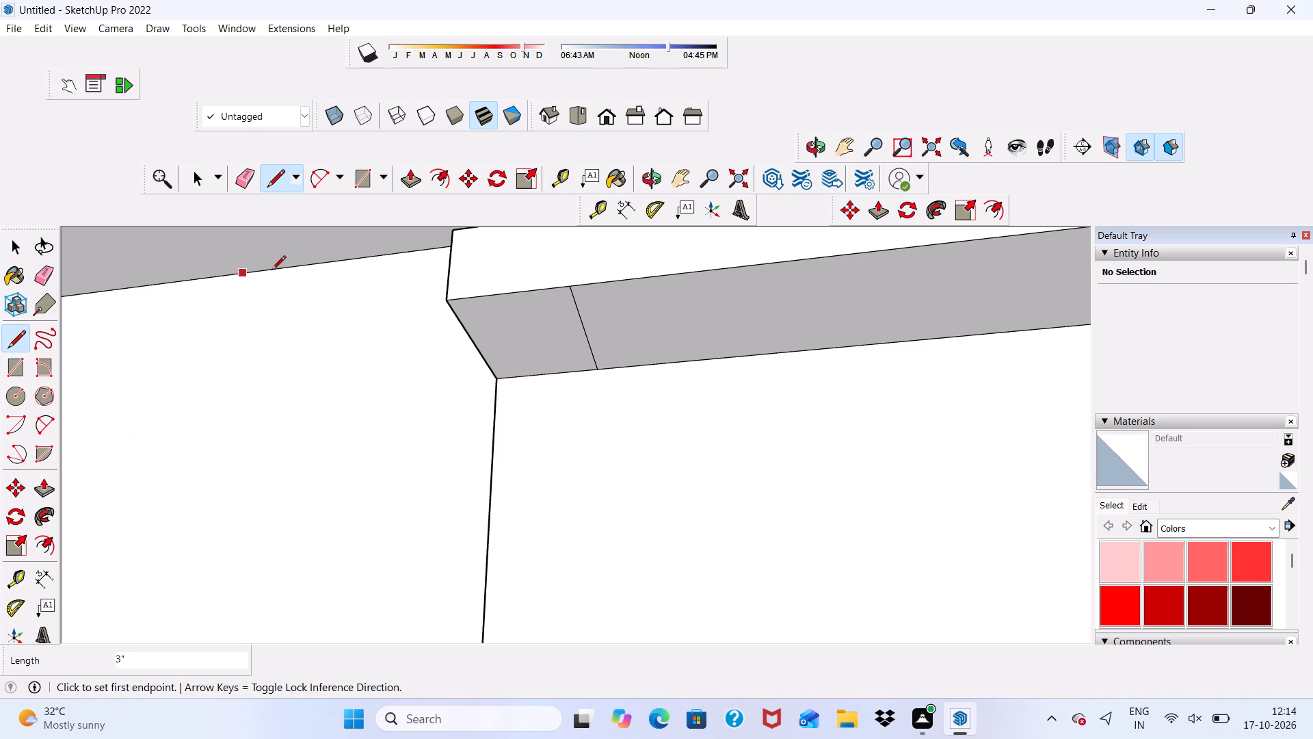
Push/Pull the small split-off face about 1' 5/16" down to the lower lip to form the end piece of the lowest box's frame.
{"action": "left_click", "coordinate": [410, 169]}
{"action": "left_click", "coordinate": [490, 332]}
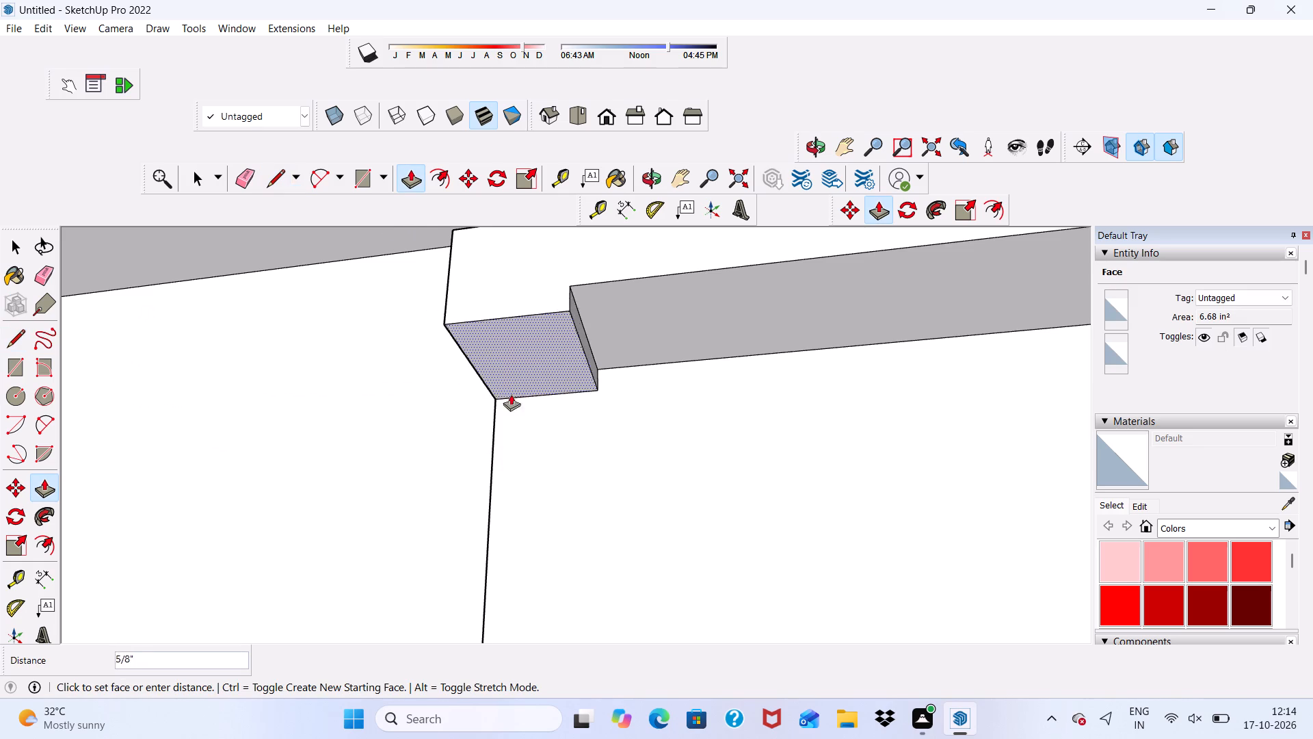
{"action": "scroll", "coordinate": [512, 400], "scroll_direction": "down", "scroll_amount": 3}
{"action": "scroll", "coordinate": [533, 455], "scroll_direction": "down", "scroll_amount": 14}
{"action": "scroll", "coordinate": [608, 556], "scroll_direction": "down", "scroll_amount": 11}
{"action": "scroll", "coordinate": [635, 592], "scroll_direction": "up", "scroll_amount": 4}
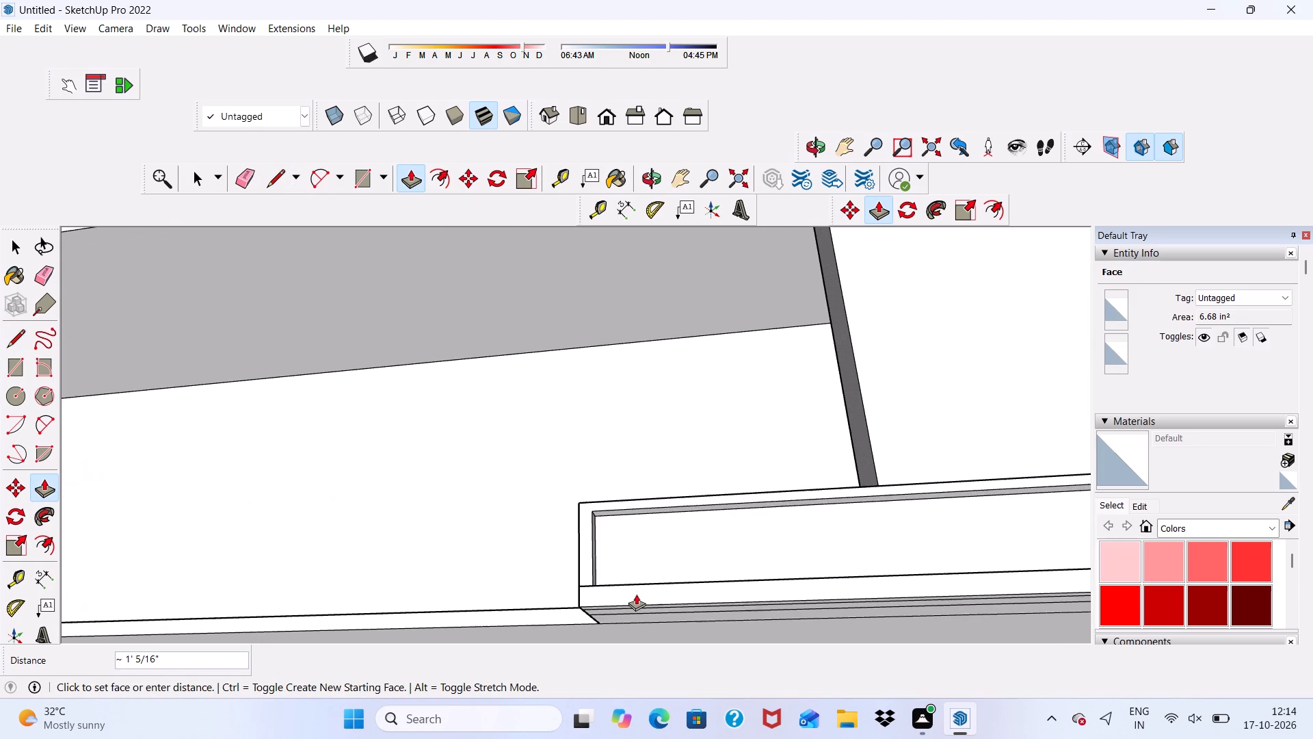
{"action": "left_click", "coordinate": [632, 597]}
Examine the ends of the three boxes' recessed fronts from the front, the side and below.
{"action": "scroll", "coordinate": [564, 573], "scroll_direction": "down", "scroll_amount": 12}
{"action": "middle_click_drag", "start_coordinate": [525, 578], "coordinate": [661, 655]}
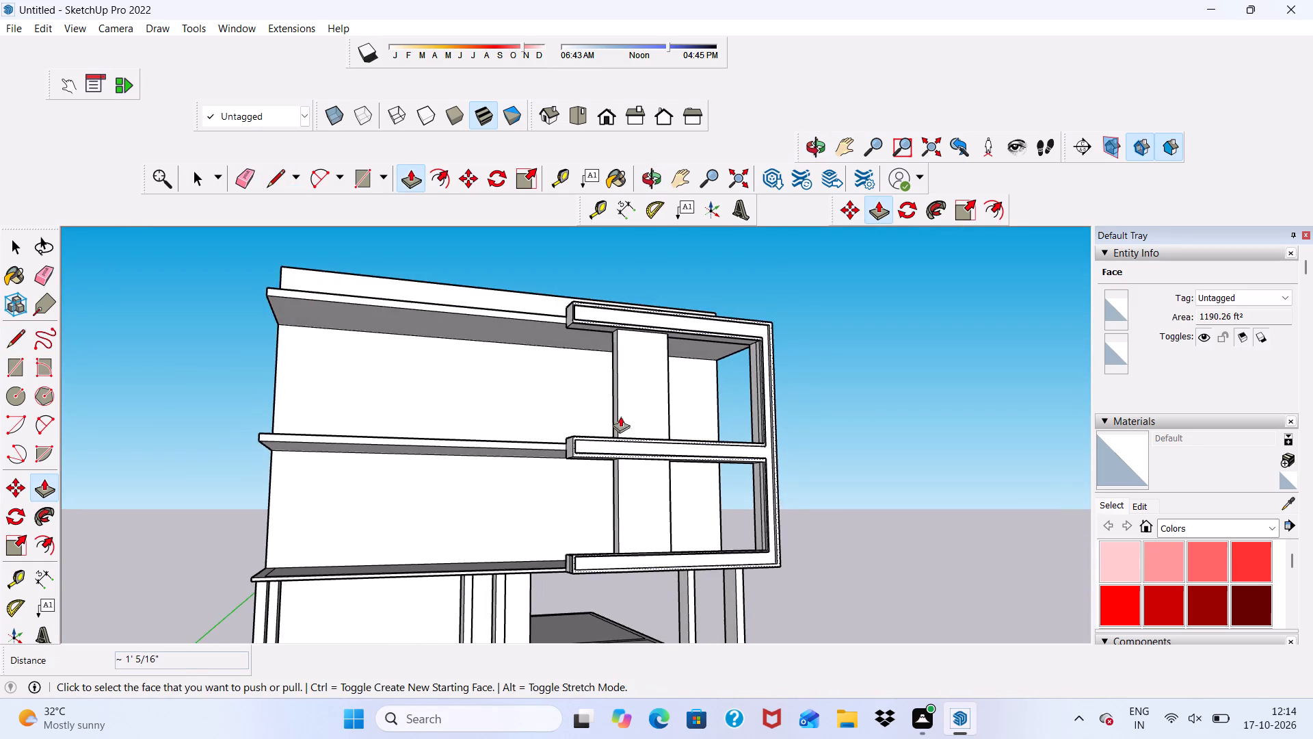
{"action": "scroll", "coordinate": [587, 322], "scroll_direction": "up", "scroll_amount": 6}
{"action": "scroll", "coordinate": [589, 424], "scroll_direction": "down", "scroll_amount": 8}
{"action": "middle_click_drag", "start_coordinate": [607, 518], "coordinate": [488, 497]}
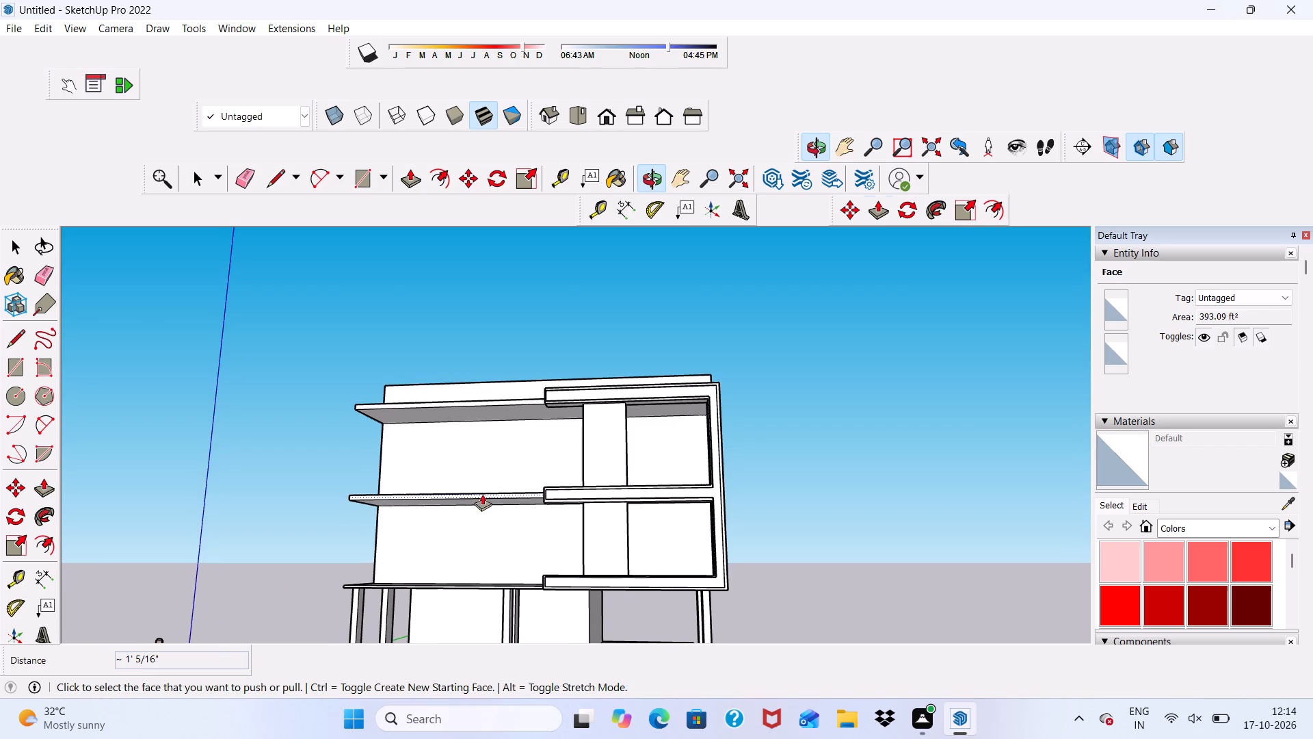
{"action": "key", "text": "space"}
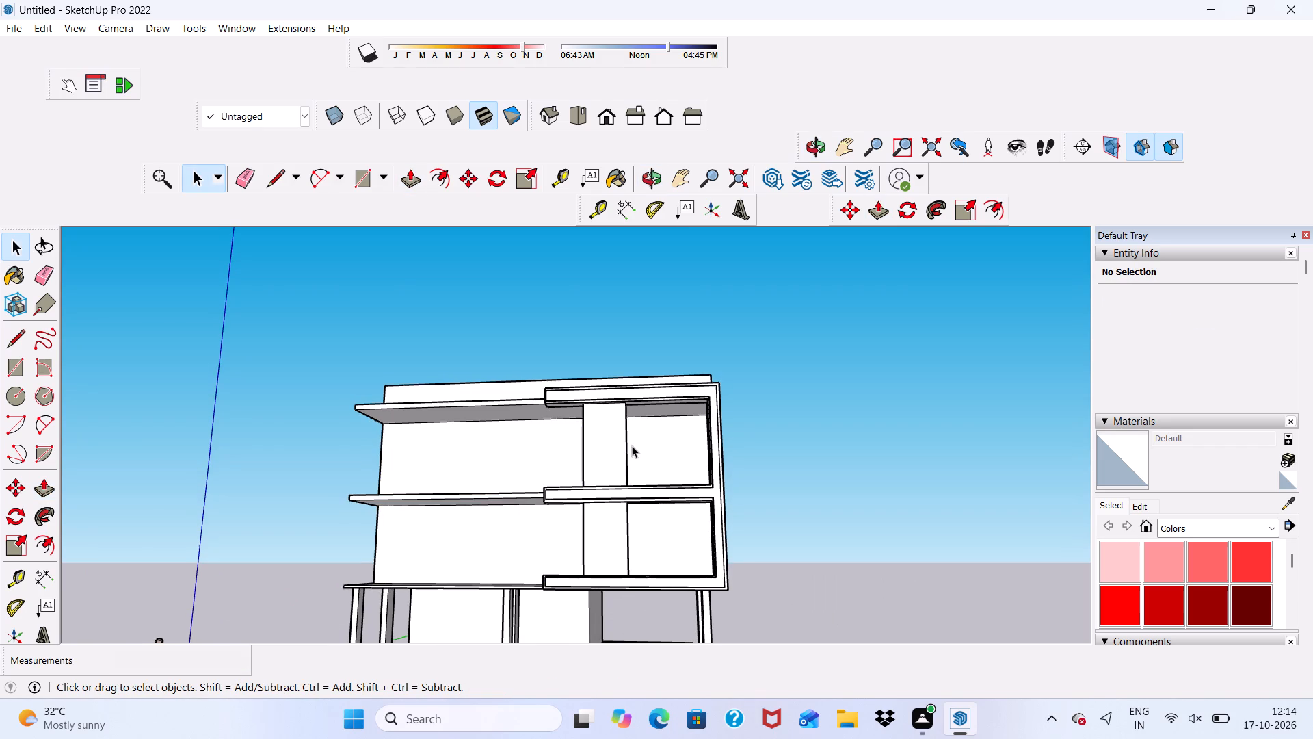
{"action": "scroll", "coordinate": [632, 445], "scroll_direction": "up", "scroll_amount": 2}
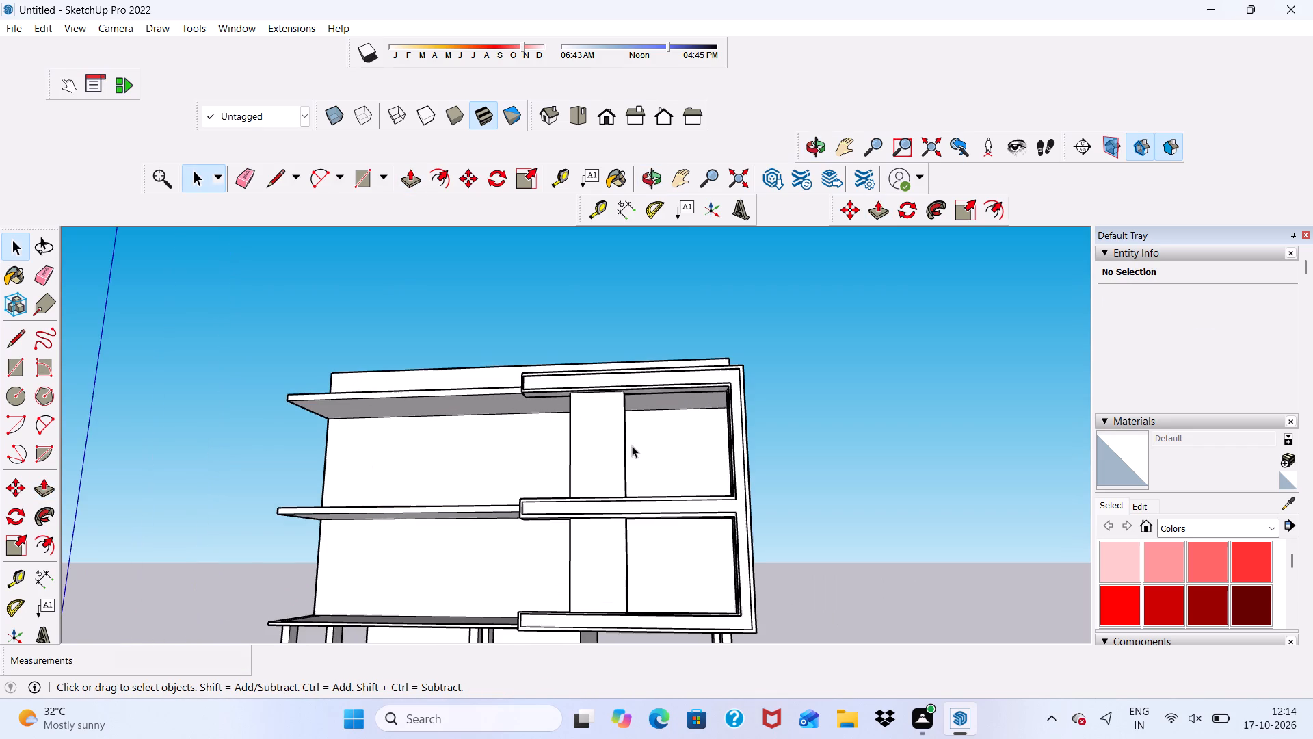
{"action": "scroll", "coordinate": [632, 445], "scroll_direction": "up", "scroll_amount": 2}
{"action": "scroll", "coordinate": [632, 445], "scroll_direction": "down", "scroll_amount": 6}
{"action": "middle_click_drag", "start_coordinate": [594, 495], "coordinate": [678, 511]}
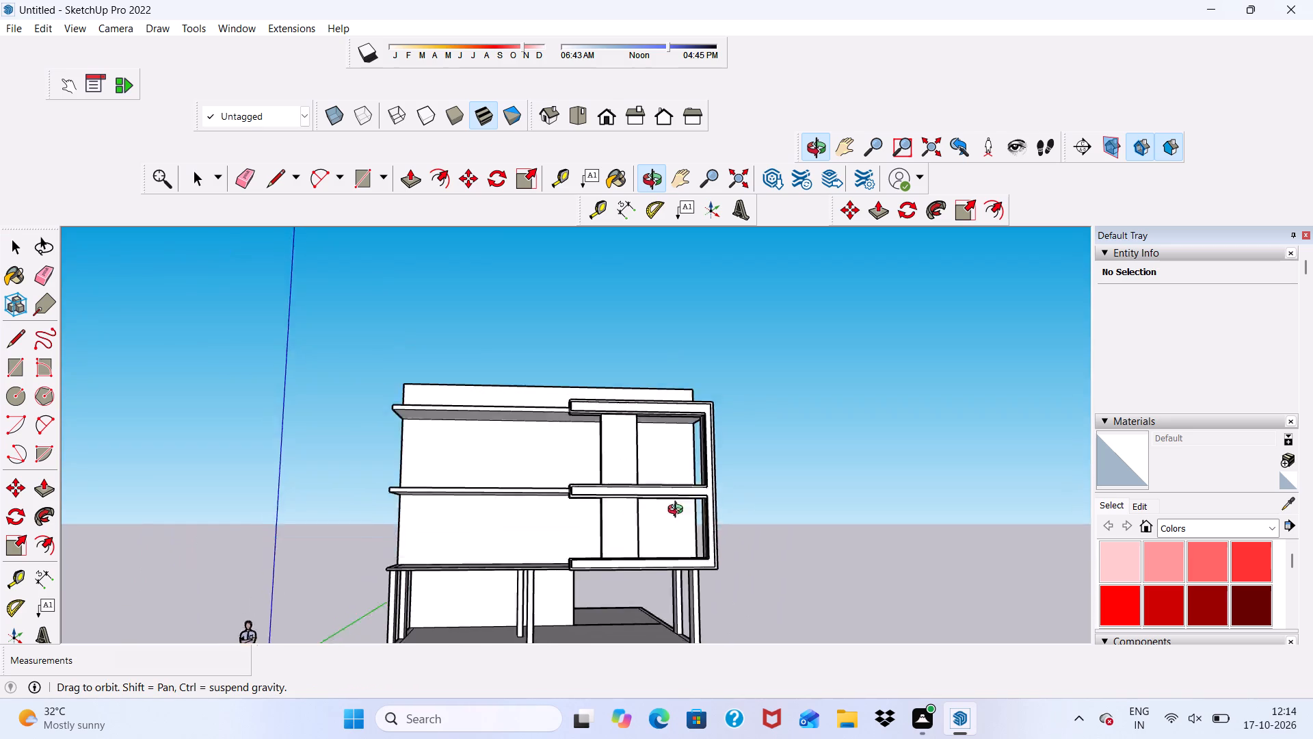
{"action": "middle_click_drag", "start_coordinate": [678, 511], "coordinate": [753, 517]}
{"action": "scroll", "coordinate": [562, 560], "scroll_direction": "up", "scroll_amount": 7}
{"action": "scroll", "coordinate": [583, 579], "scroll_direction": "down", "scroll_amount": 2}
{"action": "middle_click_drag", "start_coordinate": [586, 582], "coordinate": [667, 580]}
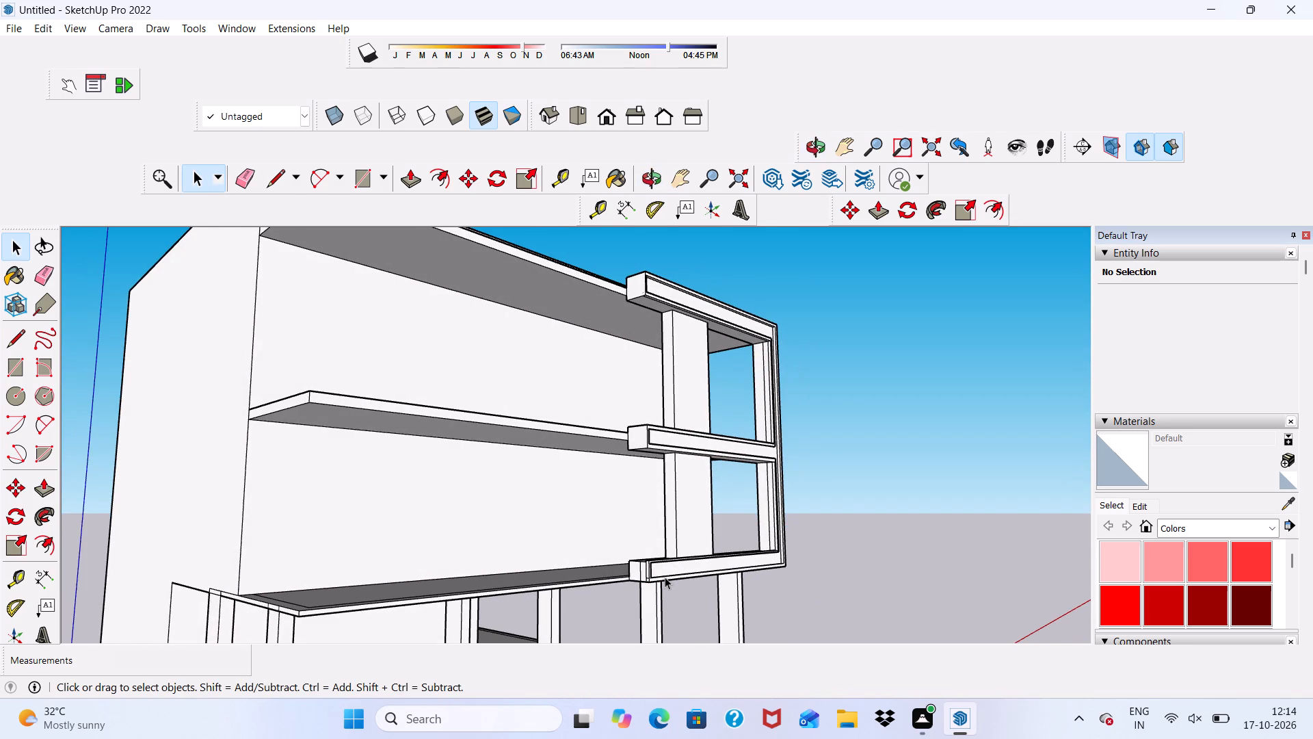
{"action": "scroll", "coordinate": [665, 577], "scroll_direction": "up", "scroll_amount": 7}
{"action": "scroll", "coordinate": [669, 590], "scroll_direction": "down", "scroll_amount": 3}
{"action": "middle_click_drag", "start_coordinate": [674, 588], "coordinate": [559, 502]}
{"action": "scroll", "coordinate": [526, 467], "scroll_direction": "down", "scroll_amount": 9}
{"action": "middle_click_drag", "start_coordinate": [567, 502], "coordinate": [567, 526]}
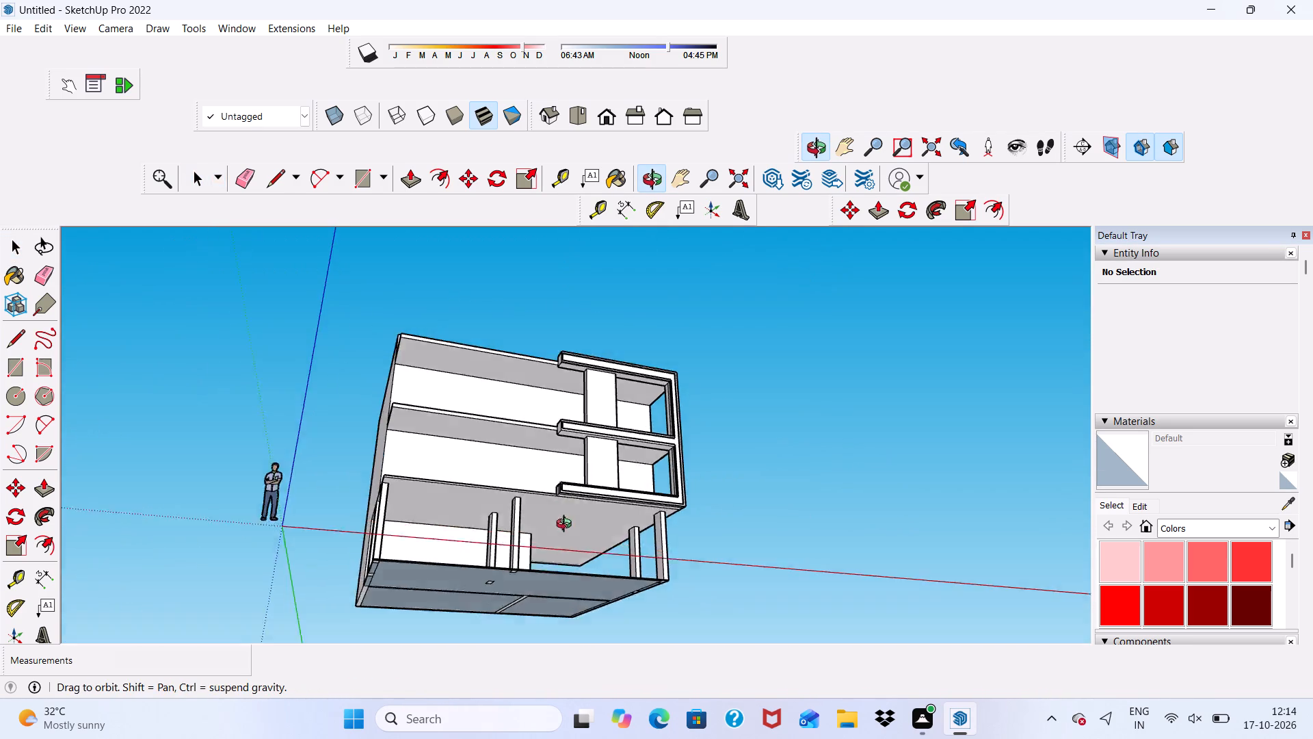
{"action": "middle_click_drag", "start_coordinate": [567, 526], "coordinate": [522, 618]}
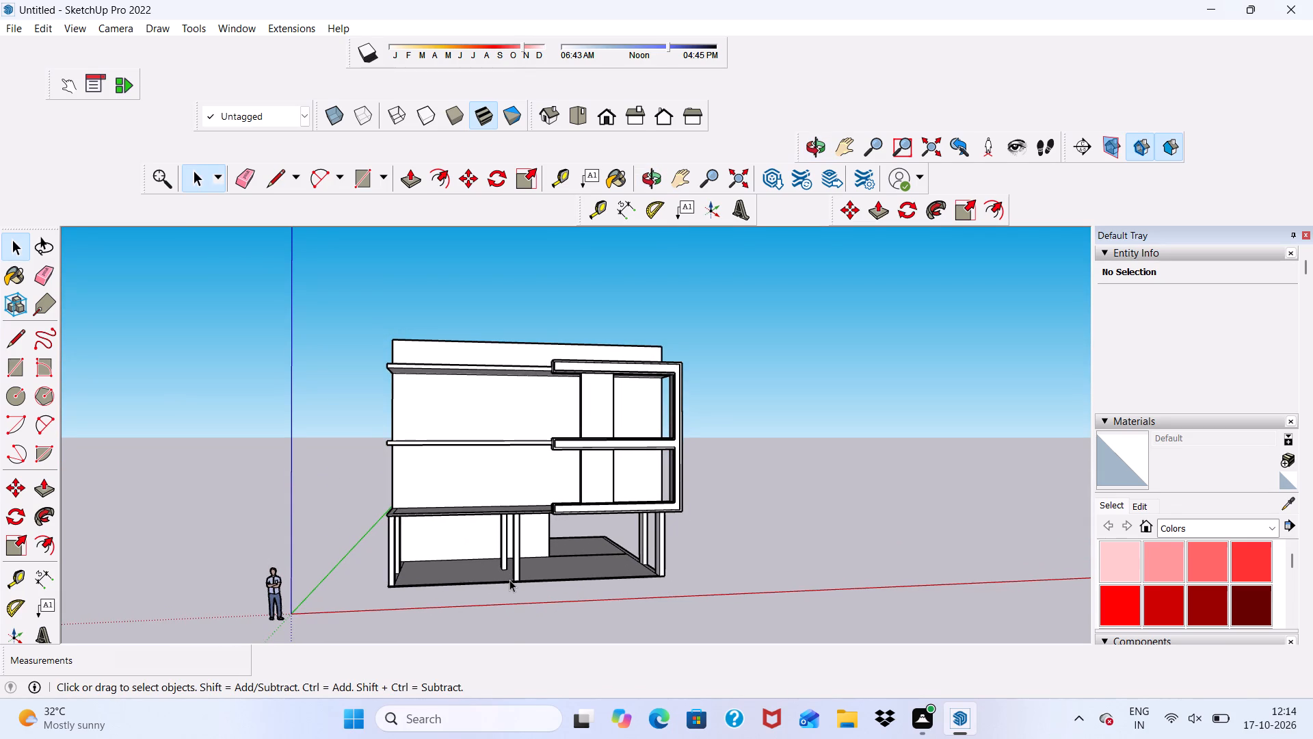
{"action": "scroll", "coordinate": [559, 447], "scroll_direction": "up", "scroll_amount": 5}
{"action": "scroll", "coordinate": [537, 509], "scroll_direction": "down", "scroll_amount": 1}
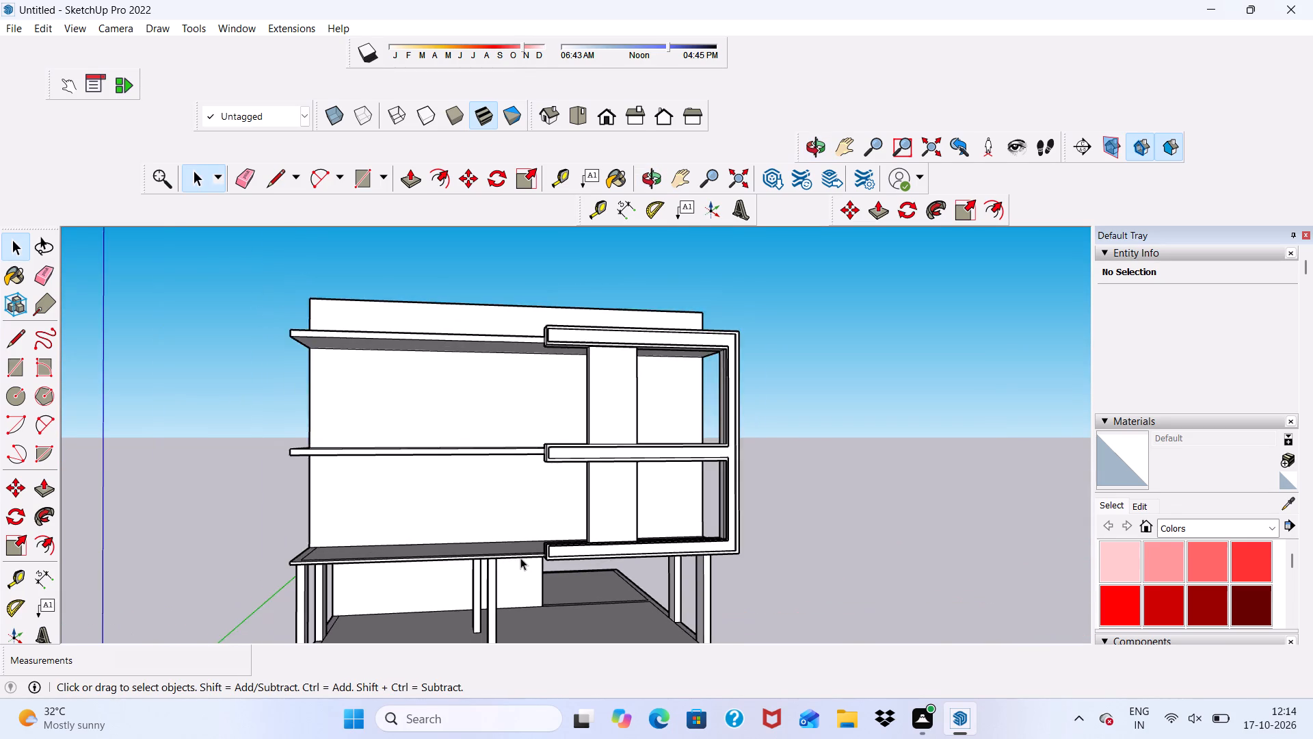
Erase the leftover seam lines on the lowest box, at the frame's lower corner and across the end face.
{"action": "middle_click_drag", "start_coordinate": [520, 565], "coordinate": [718, 578]}
{"action": "scroll", "coordinate": [718, 578], "scroll_direction": "down", "scroll_amount": 1}
{"action": "scroll", "coordinate": [592, 555], "scroll_direction": "up", "scroll_amount": 11}
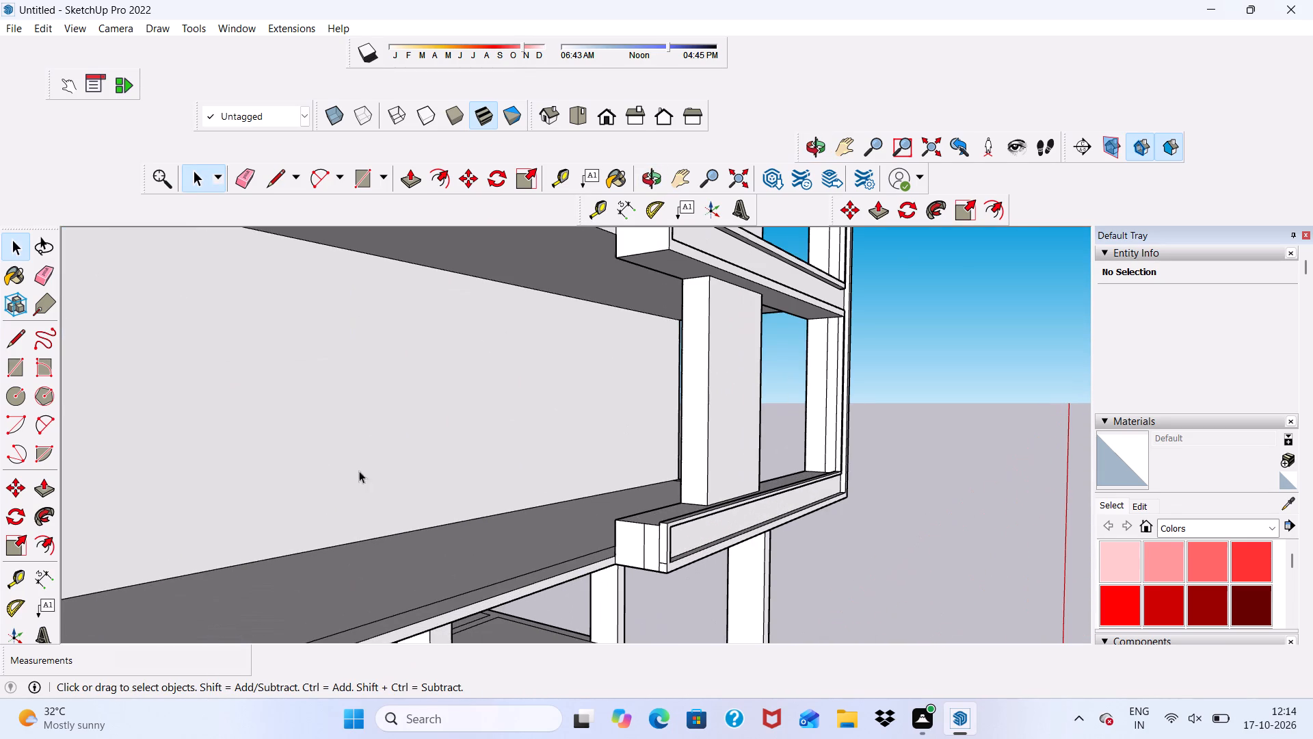
{"action": "left_click_drag", "start_coordinate": [244, 178], "coordinate": [248, 185]}
{"action": "scroll", "coordinate": [665, 644], "scroll_direction": "down", "scroll_amount": 3}
{"action": "scroll", "coordinate": [659, 588], "scroll_direction": "up", "scroll_amount": 3}
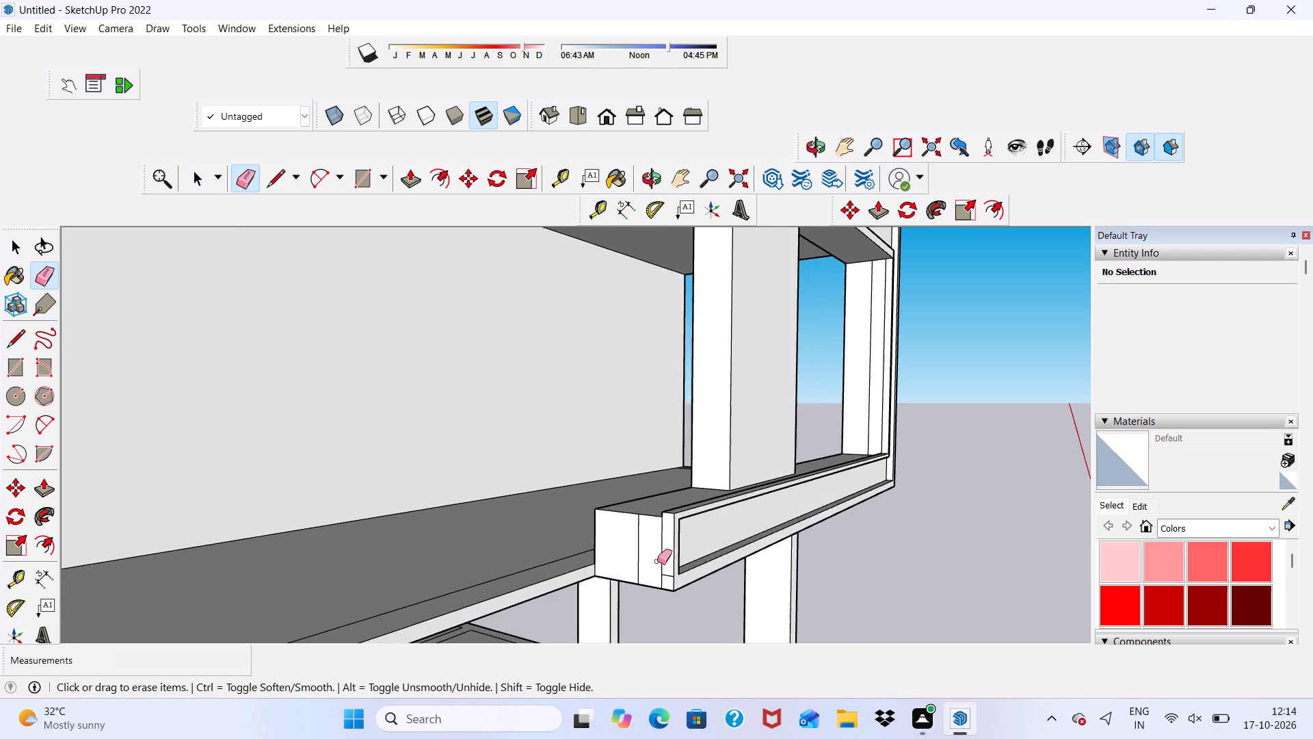
{"action": "scroll", "coordinate": [657, 561], "scroll_direction": "up", "scroll_amount": 9}
{"action": "left_click_drag", "start_coordinate": [672, 578], "coordinate": [675, 604]}
{"action": "left_click_drag", "start_coordinate": [659, 550], "coordinate": [652, 560]}
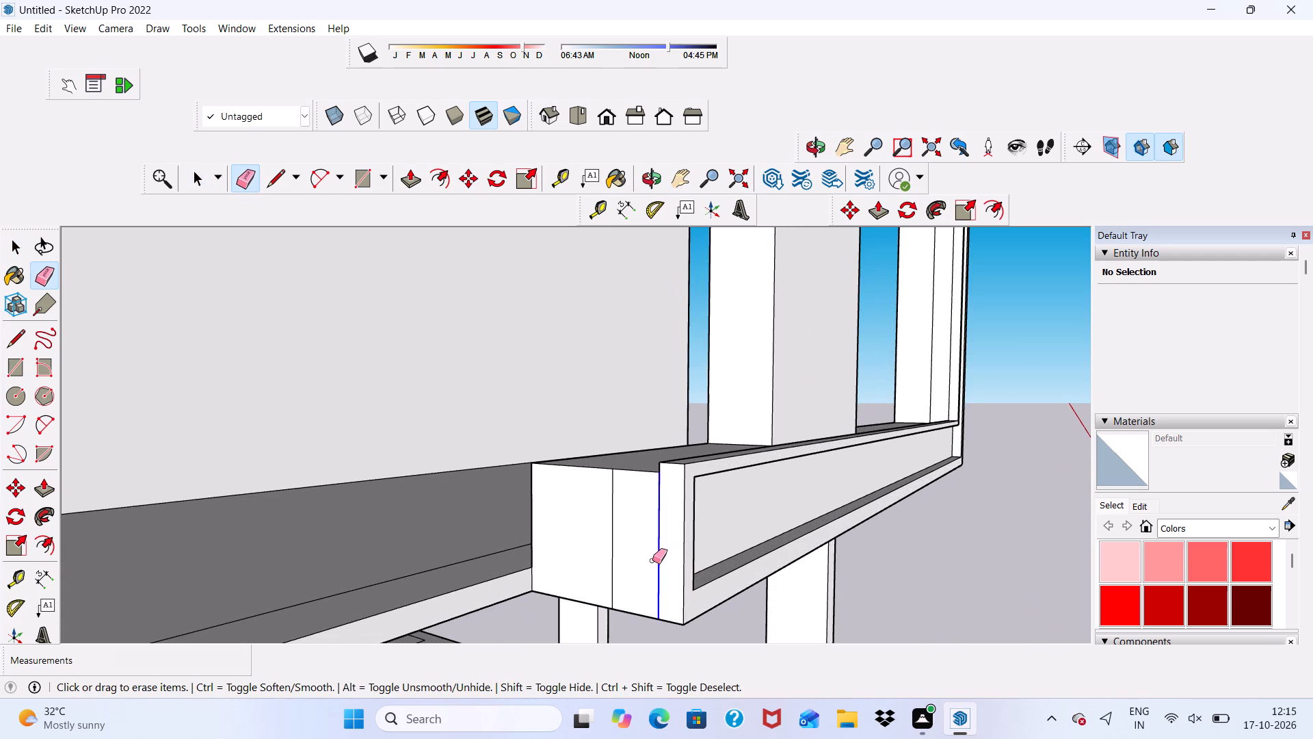
{"action": "left_click_drag", "start_coordinate": [652, 560], "coordinate": [652, 561]}
{"action": "left_click_drag", "start_coordinate": [602, 517], "coordinate": [614, 536]}
Inspect the front frames and end faces of the middle and top boxes for leftover seams.
{"action": "scroll", "coordinate": [604, 562], "scroll_direction": "down", "scroll_amount": 12}
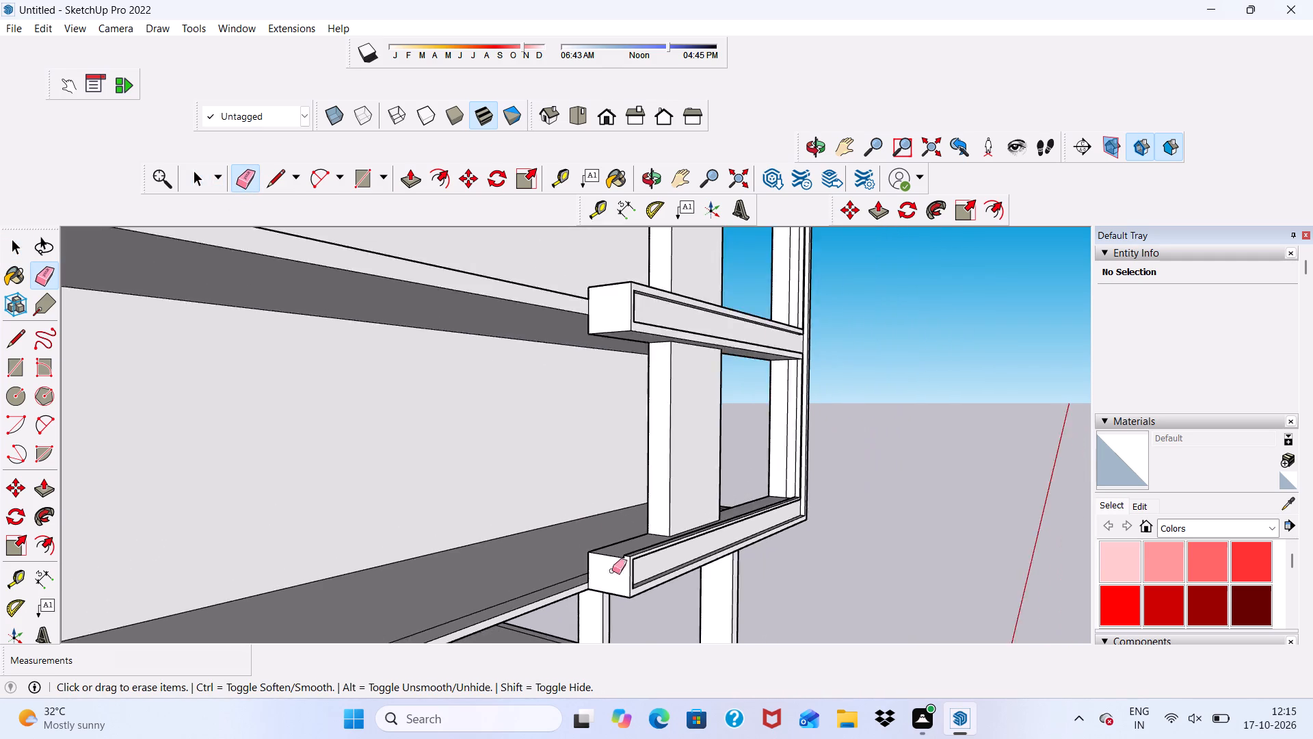
{"action": "scroll", "coordinate": [612, 571], "scroll_direction": "down", "scroll_amount": 5}
{"action": "scroll", "coordinate": [615, 358], "scroll_direction": "up", "scroll_amount": 6}
{"action": "scroll", "coordinate": [588, 363], "scroll_direction": "down", "scroll_amount": 6}
{"action": "middle_click_drag", "start_coordinate": [600, 430], "coordinate": [425, 422]}
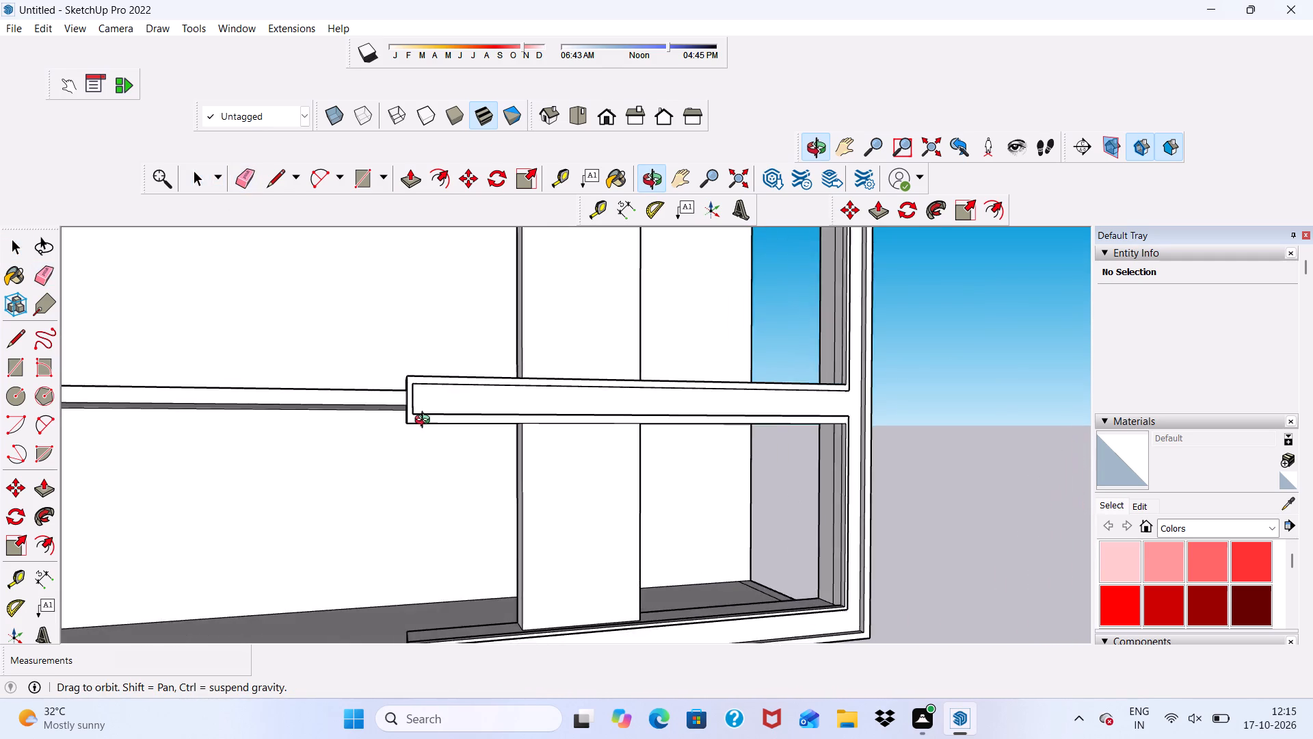
{"action": "middle_click_drag", "start_coordinate": [425, 422], "coordinate": [551, 371]}
{"action": "scroll", "coordinate": [551, 400], "scroll_direction": "down", "scroll_amount": 5}
{"action": "scroll", "coordinate": [544, 506], "scroll_direction": "up", "scroll_amount": 1}
{"action": "middle_click_drag", "start_coordinate": [544, 506], "coordinate": [567, 629]}
{"action": "scroll", "coordinate": [567, 628], "scroll_direction": "down", "scroll_amount": 1}
{"action": "scroll", "coordinate": [568, 593], "scroll_direction": "up", "scroll_amount": 1}
{"action": "scroll", "coordinate": [560, 540], "scroll_direction": "down", "scroll_amount": 7}
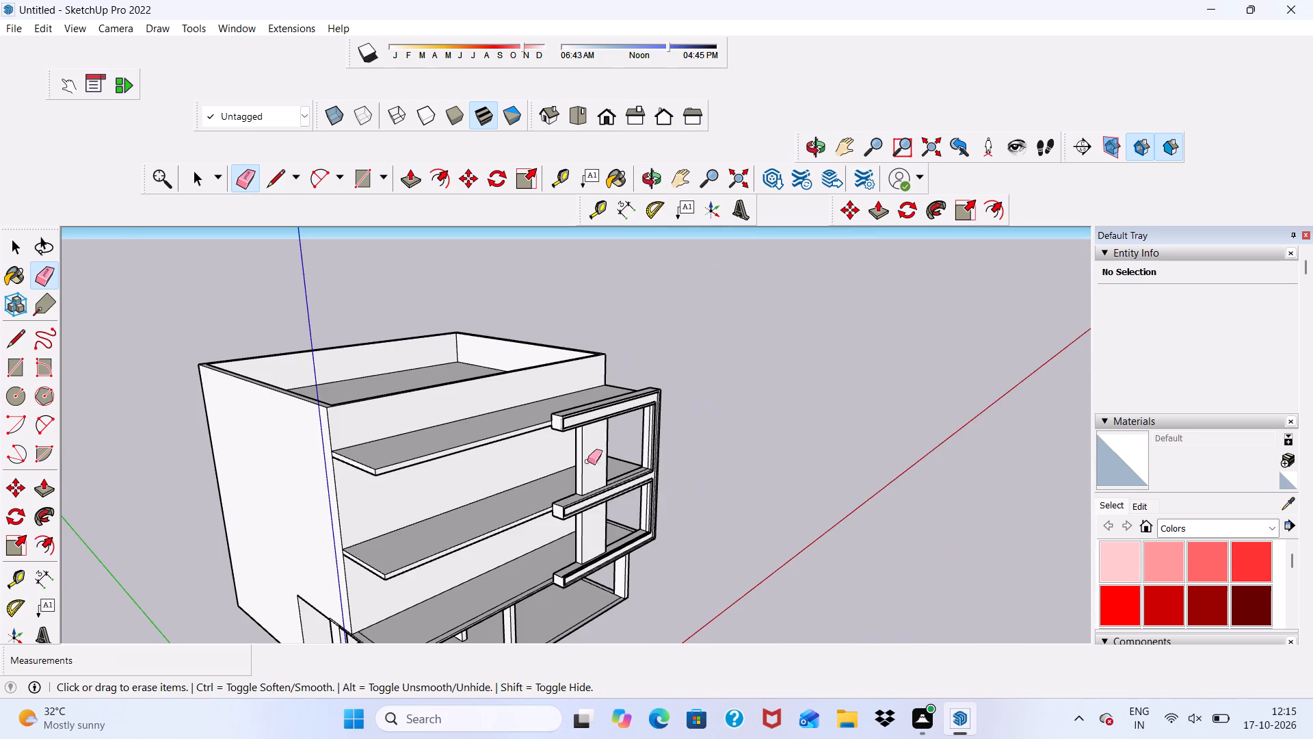
{"action": "scroll", "coordinate": [573, 383], "scroll_direction": "up", "scroll_amount": 5}
{"action": "scroll", "coordinate": [546, 478], "scroll_direction": "down", "scroll_amount": 1}
{"action": "scroll", "coordinate": [546, 483], "scroll_direction": "up", "scroll_amount": 10}
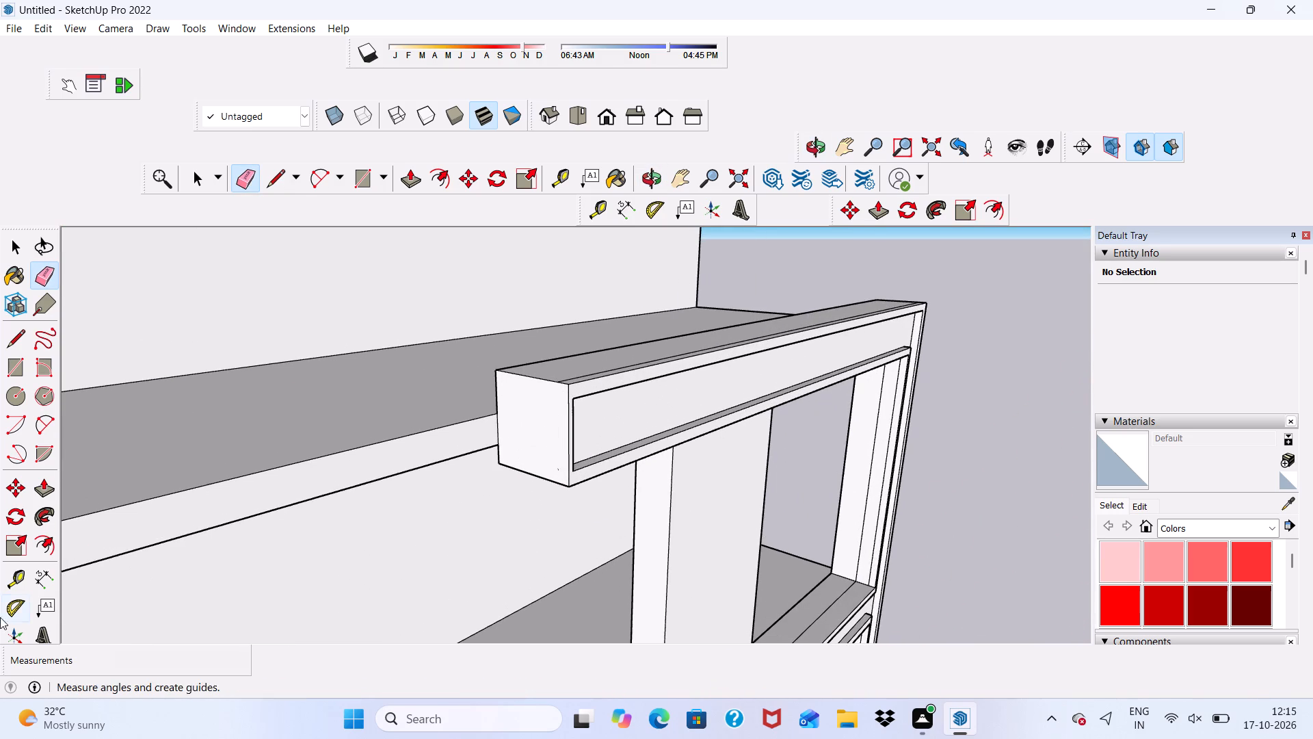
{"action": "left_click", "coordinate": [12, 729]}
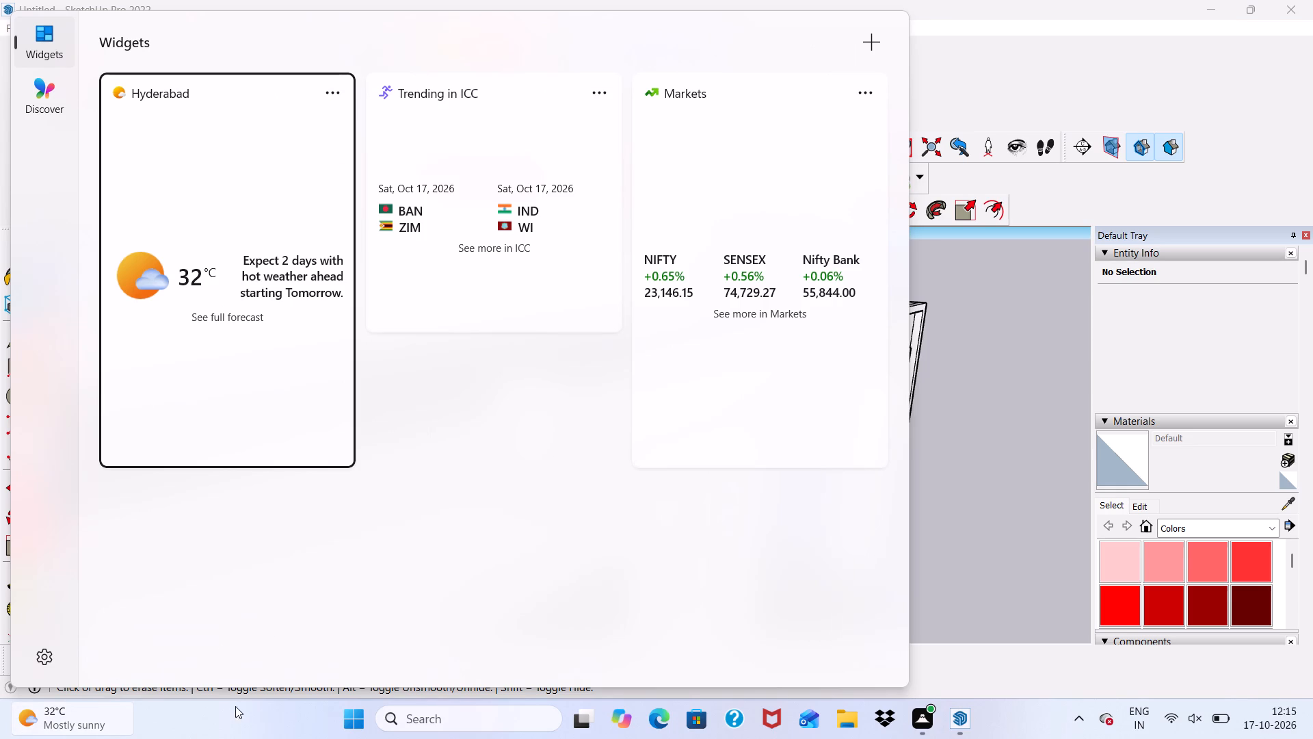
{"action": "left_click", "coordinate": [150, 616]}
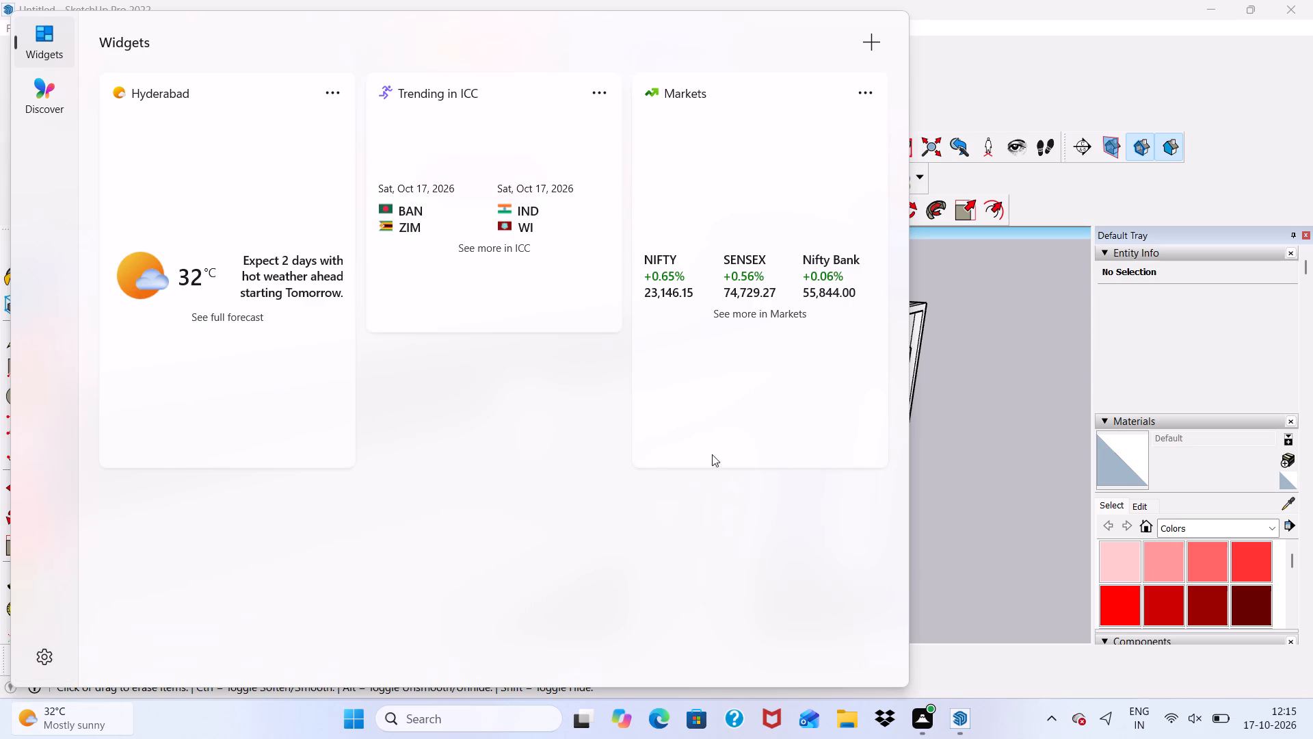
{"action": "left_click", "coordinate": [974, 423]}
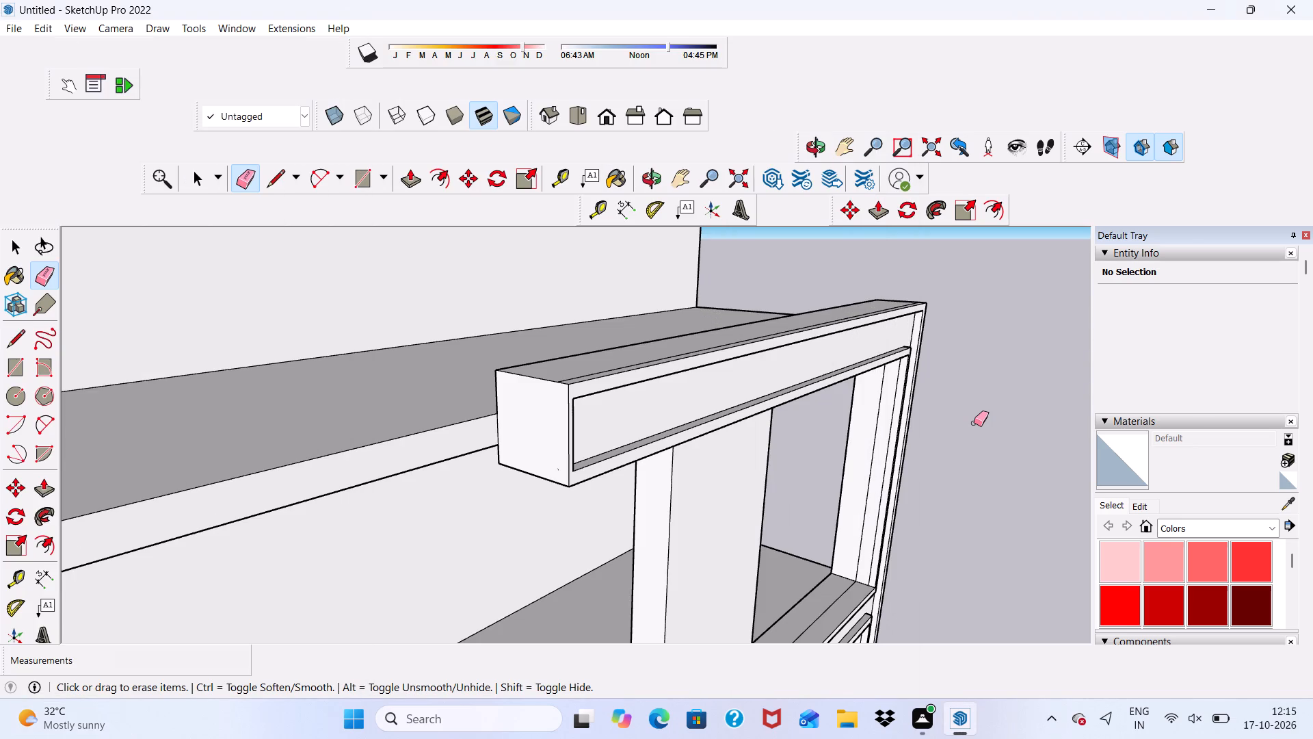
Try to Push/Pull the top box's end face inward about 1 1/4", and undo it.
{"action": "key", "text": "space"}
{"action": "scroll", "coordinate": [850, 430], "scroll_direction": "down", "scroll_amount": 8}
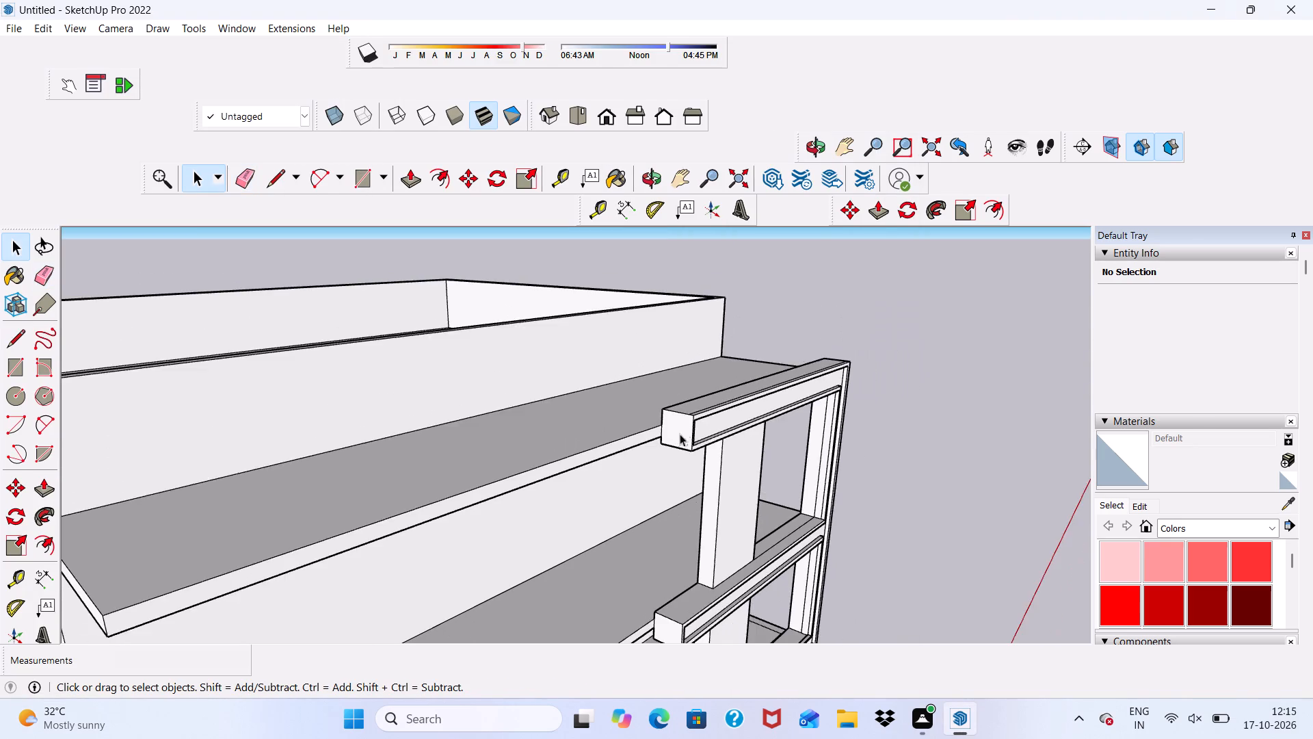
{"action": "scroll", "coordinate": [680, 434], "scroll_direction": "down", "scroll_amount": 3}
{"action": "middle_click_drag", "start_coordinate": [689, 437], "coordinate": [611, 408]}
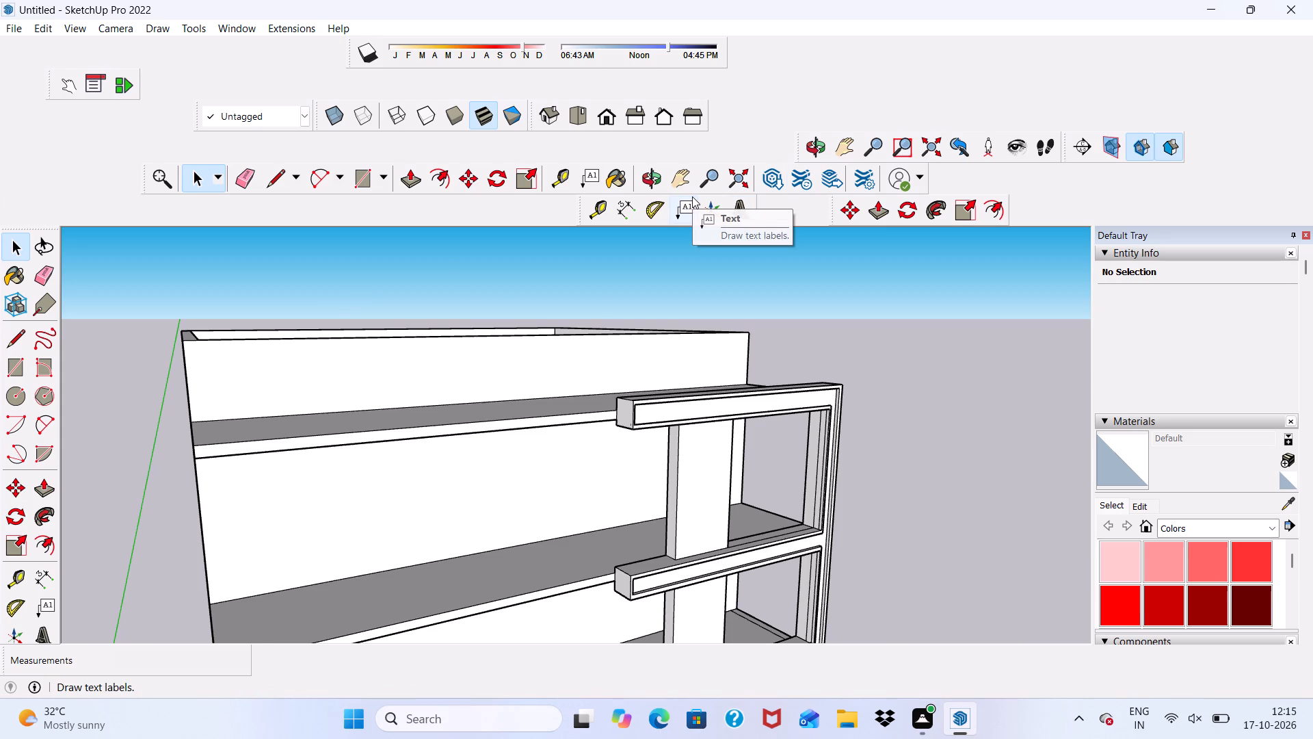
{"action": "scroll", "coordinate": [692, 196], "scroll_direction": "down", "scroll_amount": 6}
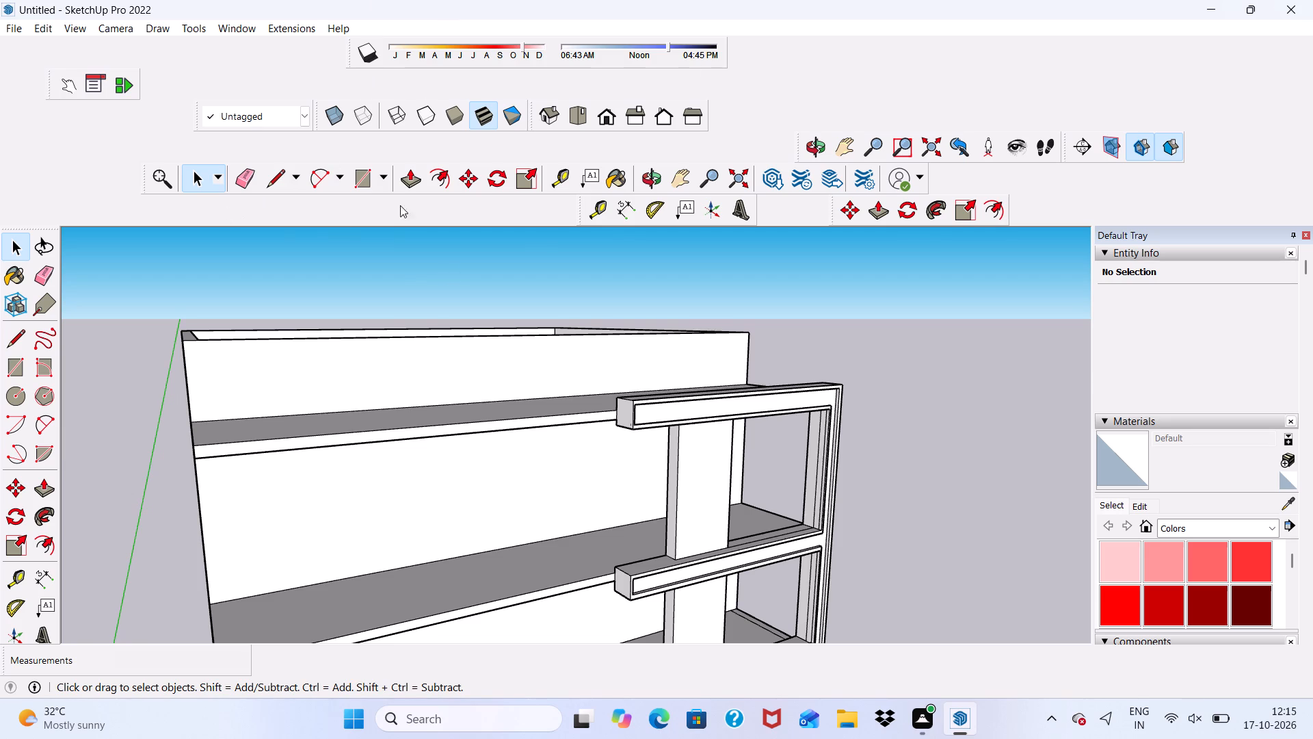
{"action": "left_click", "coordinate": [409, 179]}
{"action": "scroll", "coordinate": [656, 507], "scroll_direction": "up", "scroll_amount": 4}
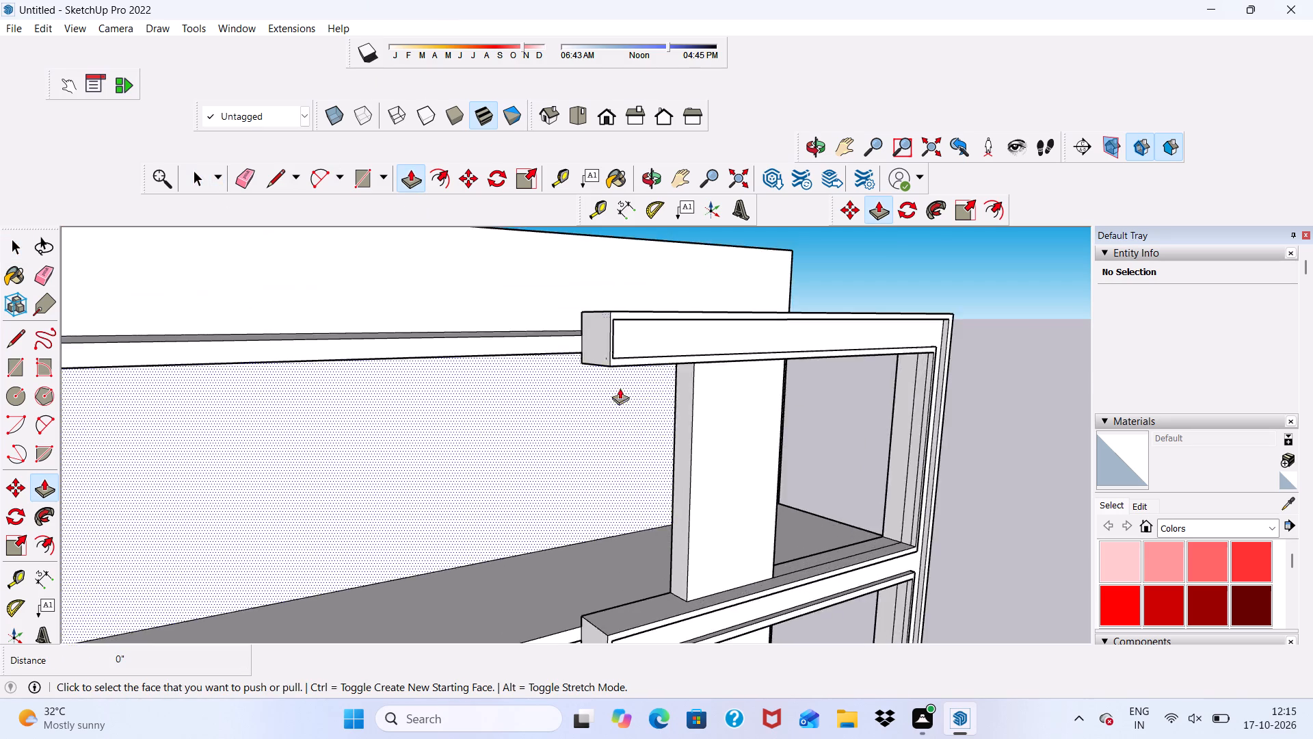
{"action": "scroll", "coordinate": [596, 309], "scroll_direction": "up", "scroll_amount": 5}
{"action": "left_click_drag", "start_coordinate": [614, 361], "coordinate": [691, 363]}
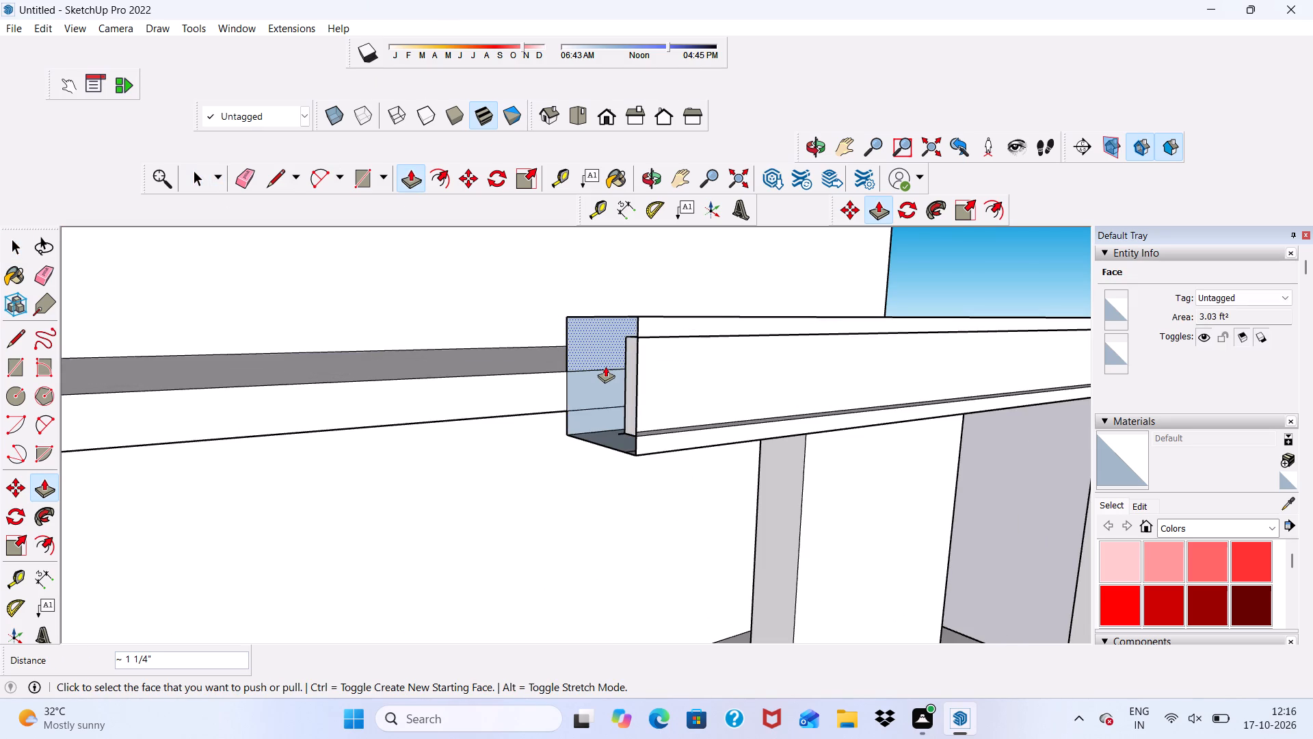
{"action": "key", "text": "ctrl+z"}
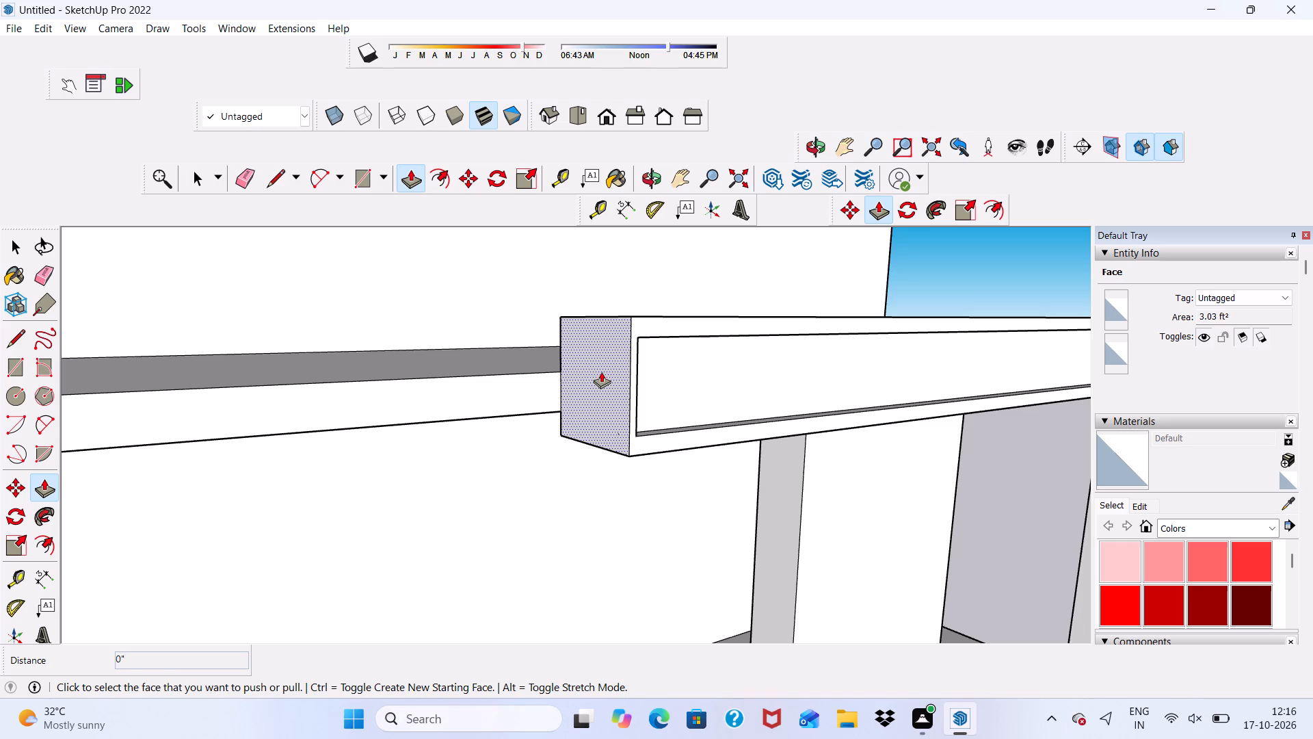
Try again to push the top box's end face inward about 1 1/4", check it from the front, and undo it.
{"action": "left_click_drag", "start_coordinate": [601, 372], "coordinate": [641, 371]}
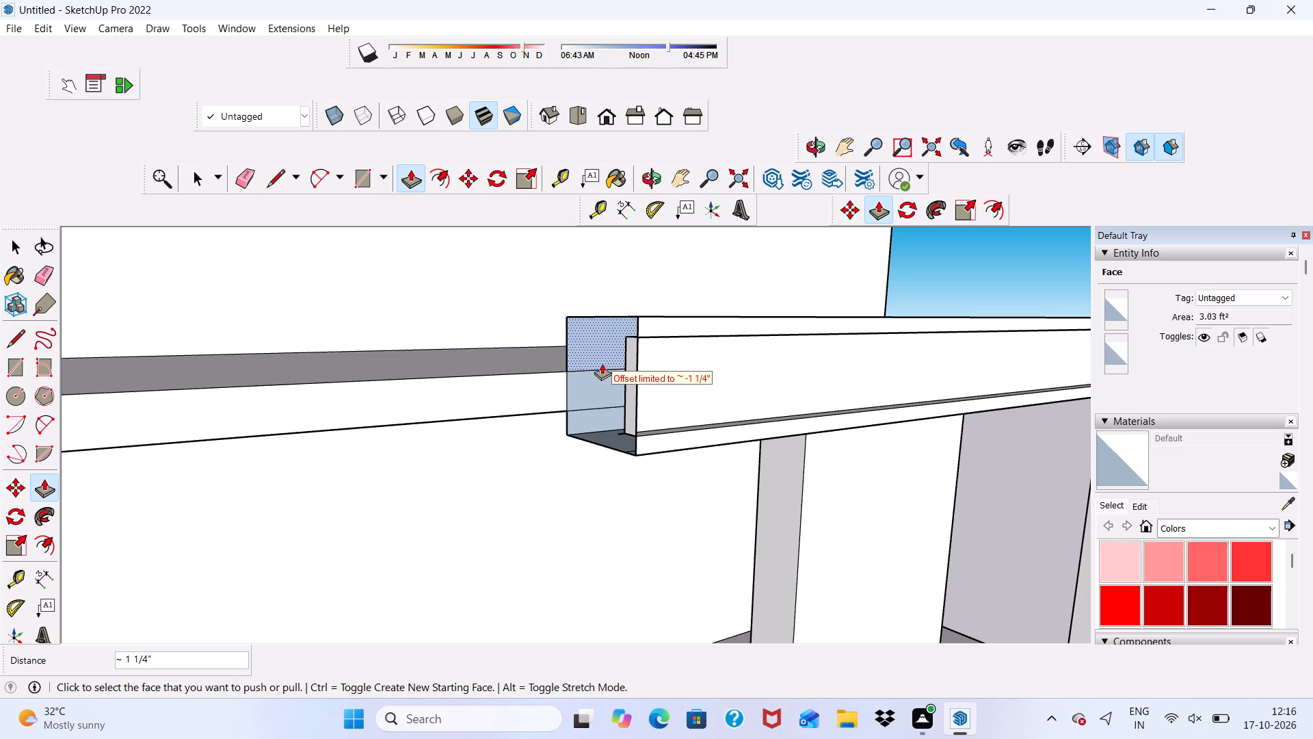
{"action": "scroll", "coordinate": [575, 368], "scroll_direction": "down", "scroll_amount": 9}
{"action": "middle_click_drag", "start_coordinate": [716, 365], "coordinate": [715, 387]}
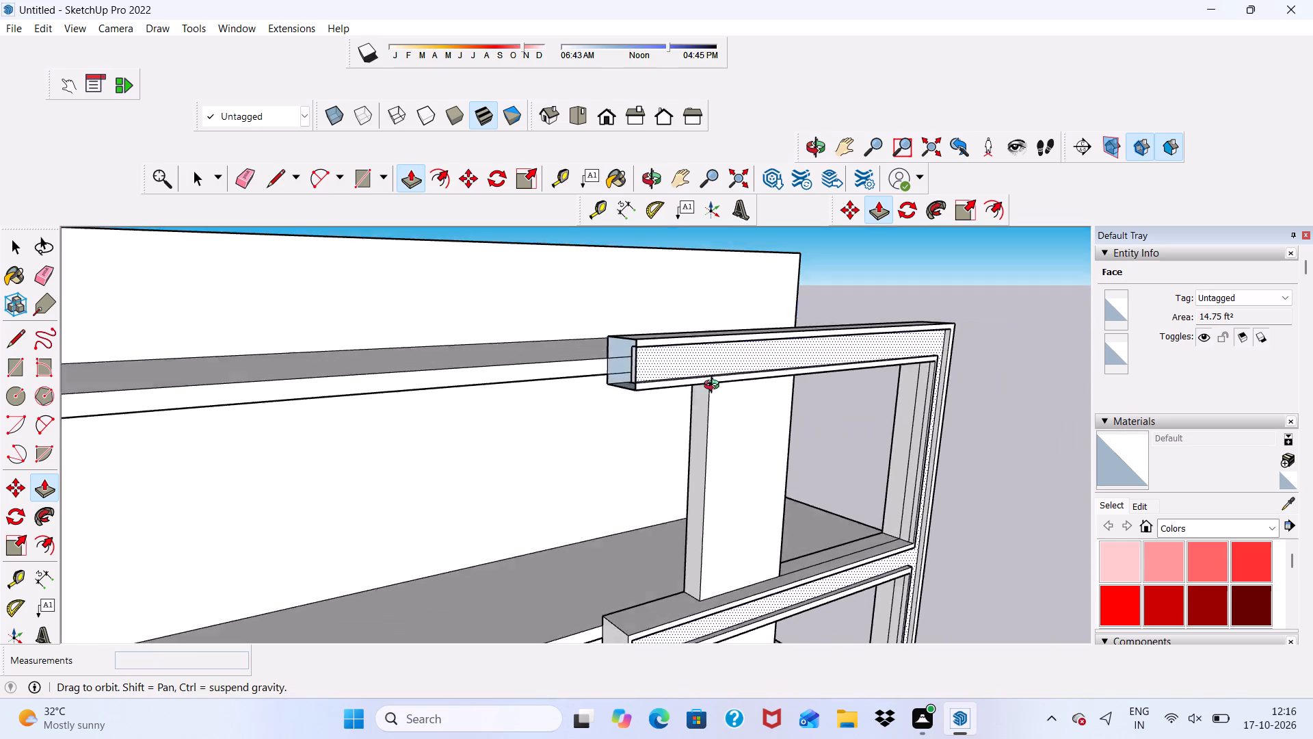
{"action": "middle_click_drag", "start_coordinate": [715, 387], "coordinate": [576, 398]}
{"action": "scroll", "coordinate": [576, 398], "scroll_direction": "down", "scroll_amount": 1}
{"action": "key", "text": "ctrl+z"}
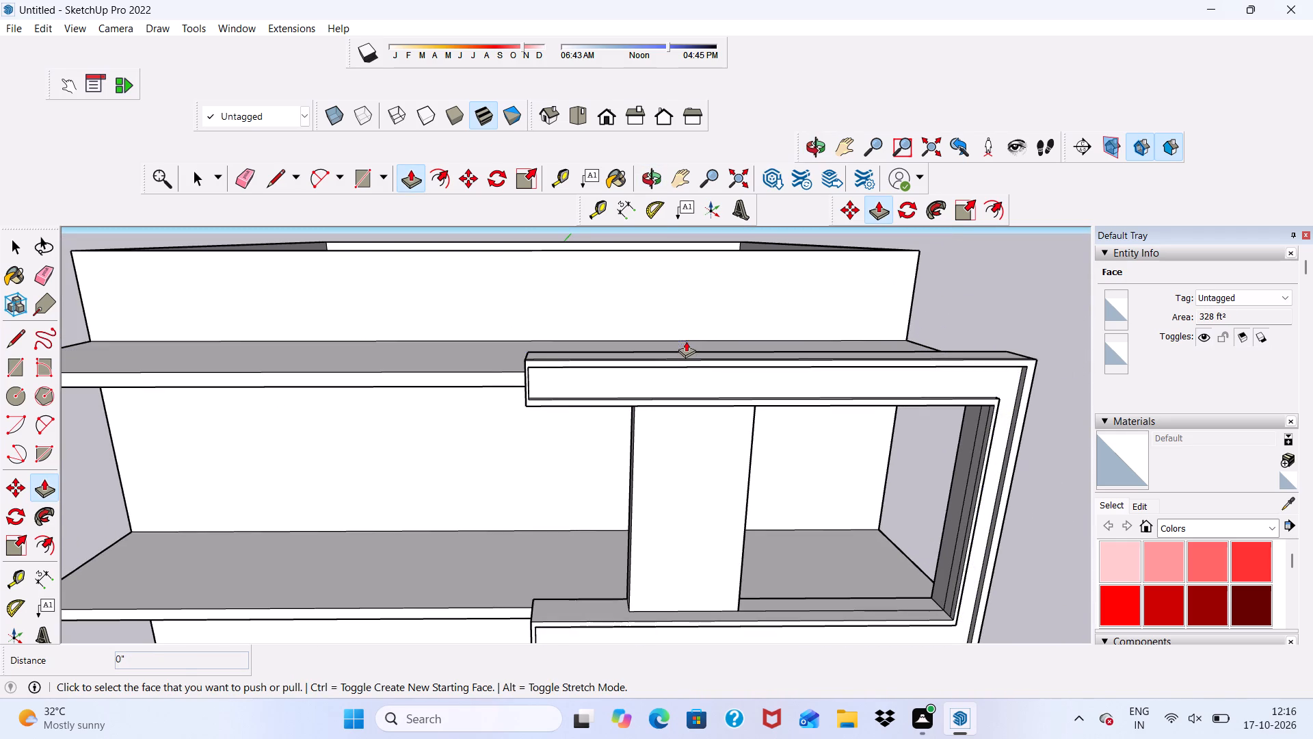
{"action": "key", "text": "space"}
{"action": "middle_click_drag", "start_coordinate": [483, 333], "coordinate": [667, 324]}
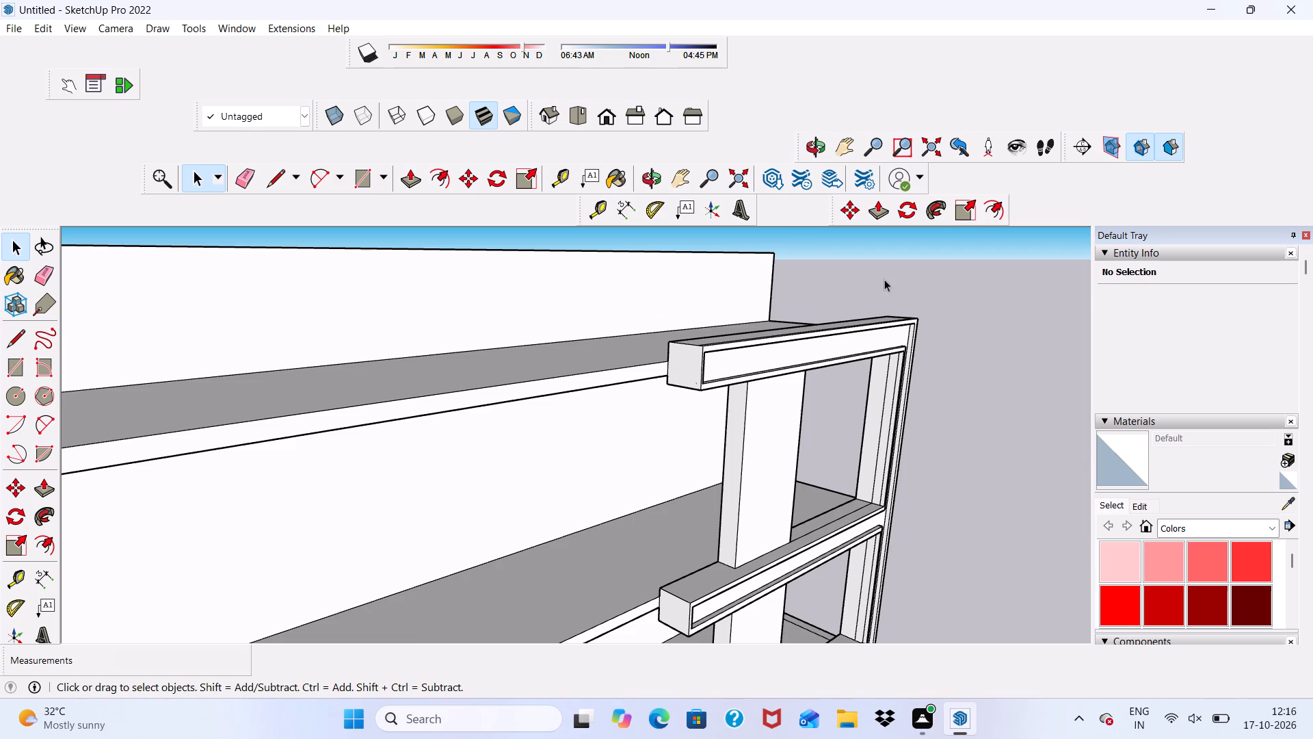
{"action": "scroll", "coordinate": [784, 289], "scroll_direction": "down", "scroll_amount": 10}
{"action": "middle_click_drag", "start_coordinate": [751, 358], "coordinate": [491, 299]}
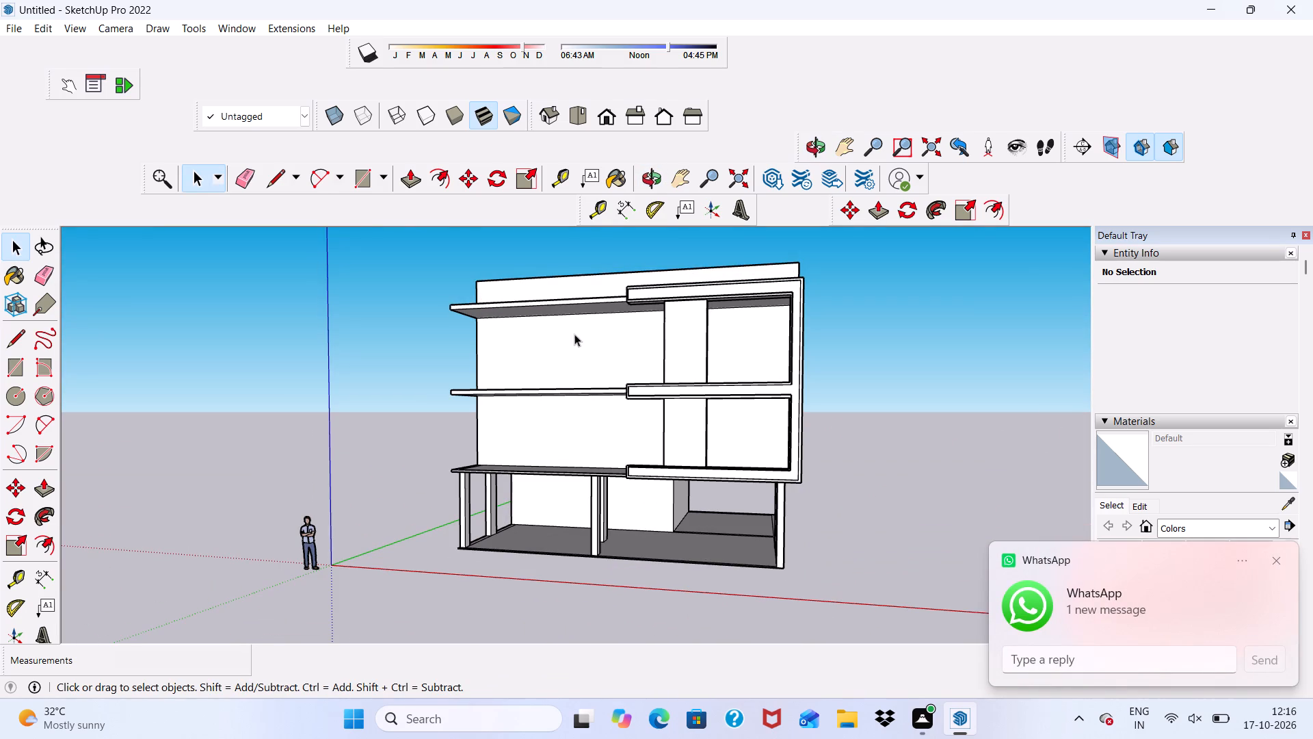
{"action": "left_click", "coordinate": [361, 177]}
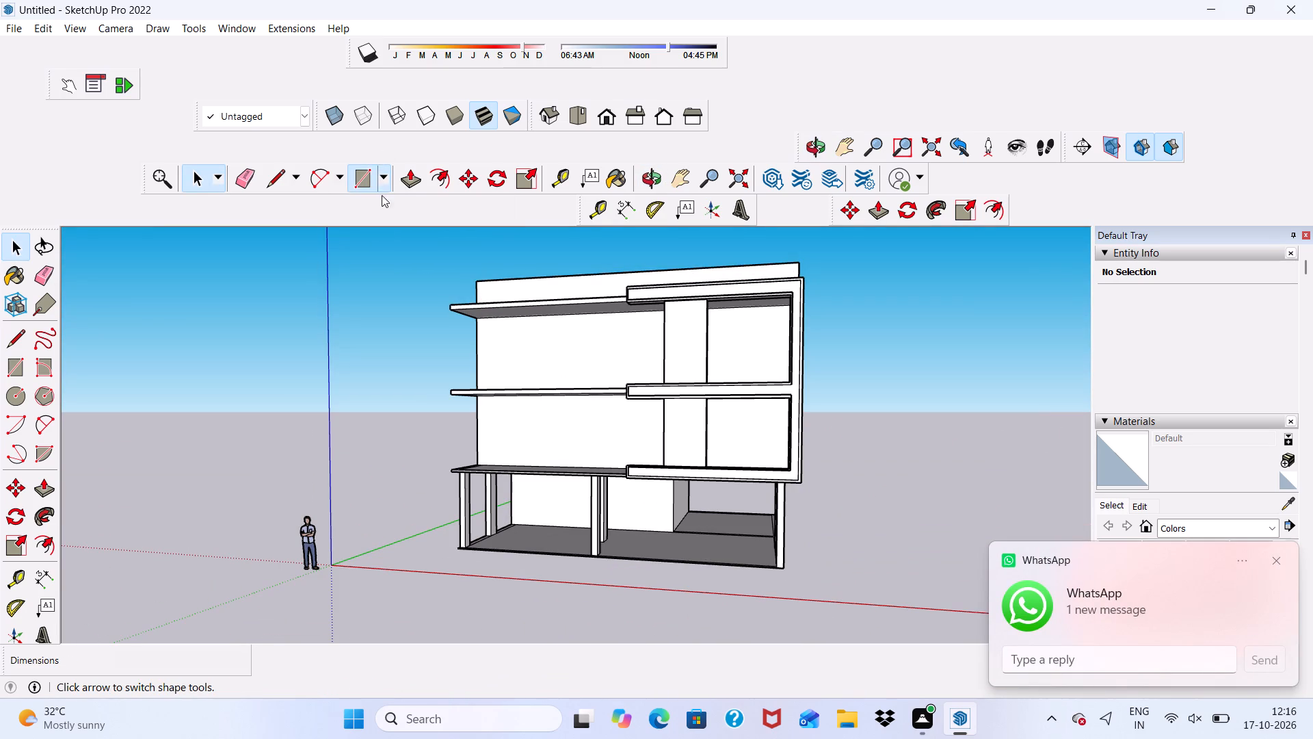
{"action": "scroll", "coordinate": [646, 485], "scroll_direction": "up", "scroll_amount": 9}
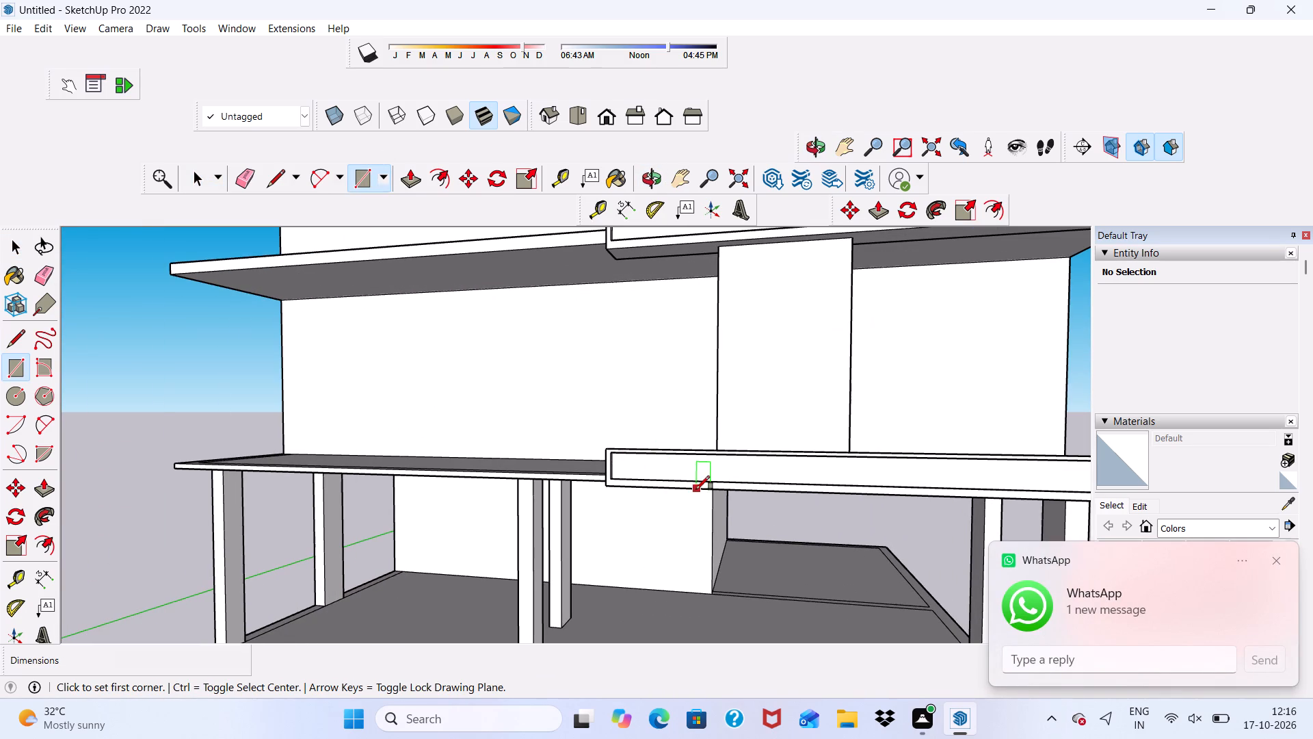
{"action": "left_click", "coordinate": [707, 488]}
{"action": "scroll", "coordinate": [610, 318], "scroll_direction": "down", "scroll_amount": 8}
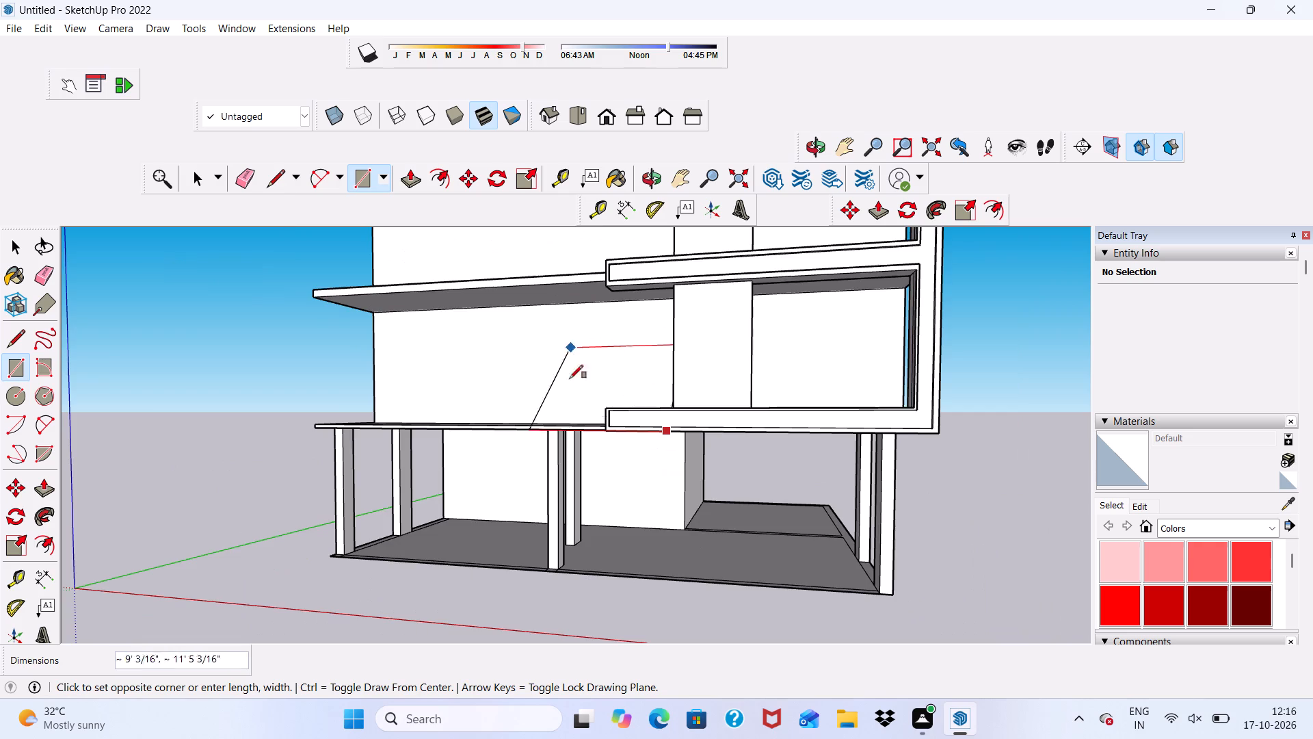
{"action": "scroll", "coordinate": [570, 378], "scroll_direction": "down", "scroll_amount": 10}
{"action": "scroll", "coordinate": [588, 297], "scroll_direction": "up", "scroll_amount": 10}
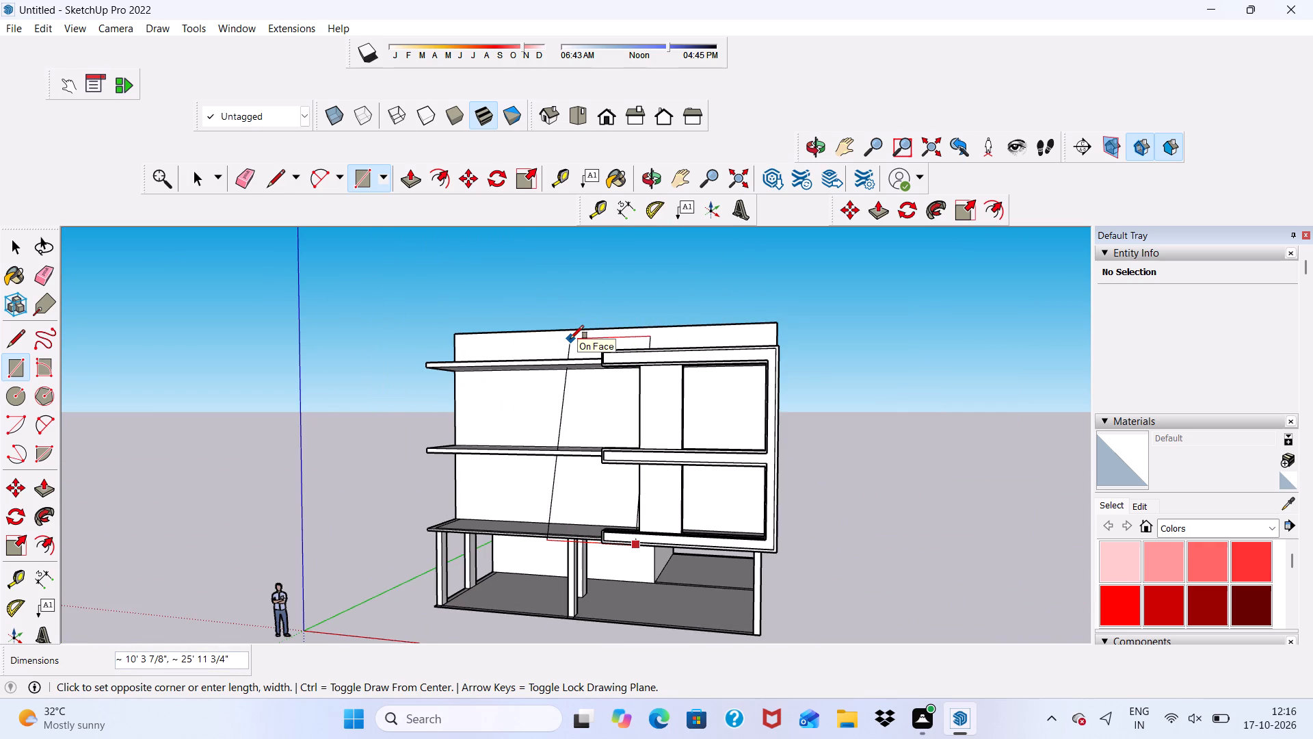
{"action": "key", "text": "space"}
Push/Pull the narrow side face of the upper wall panel out about 4' 1 11/16", flush with the ends of the boxes.
{"action": "scroll", "coordinate": [483, 328], "scroll_direction": "down", "scroll_amount": 5}
{"action": "middle_click_drag", "start_coordinate": [481, 369], "coordinate": [636, 400]}
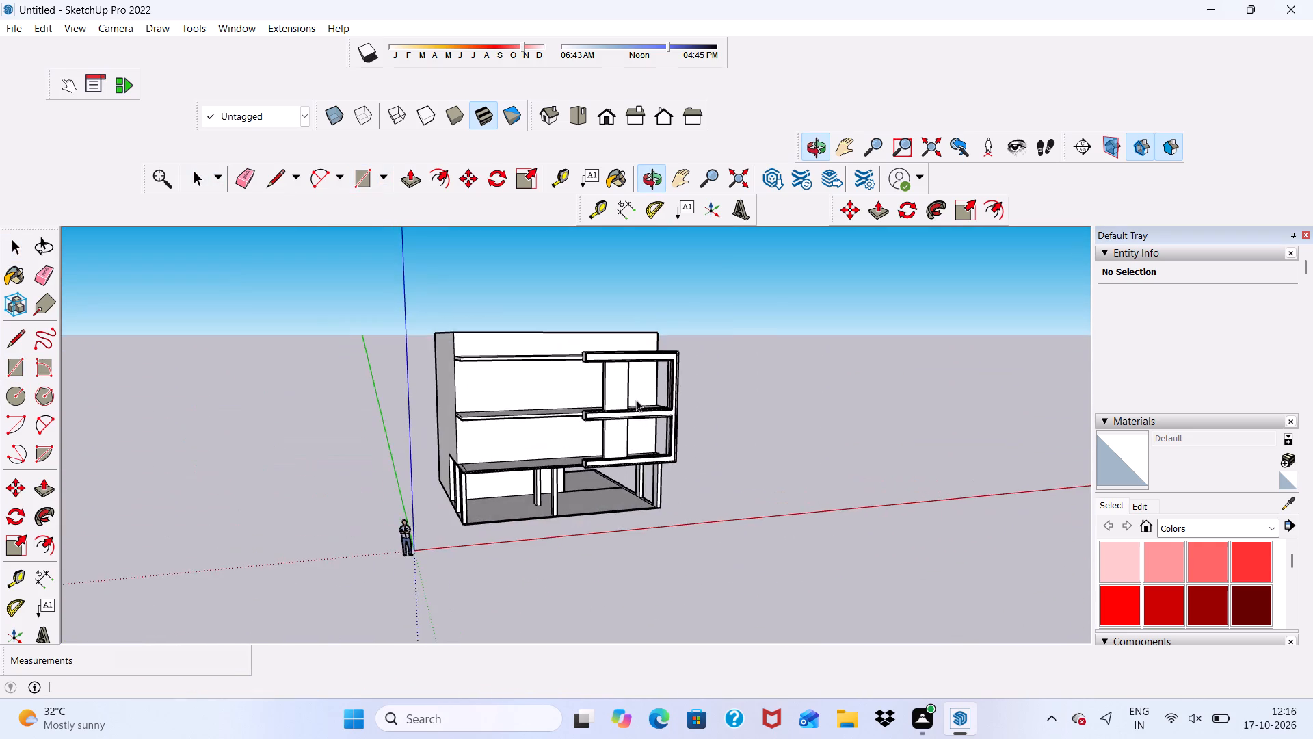
{"action": "scroll", "coordinate": [559, 439], "scroll_direction": "up", "scroll_amount": 6}
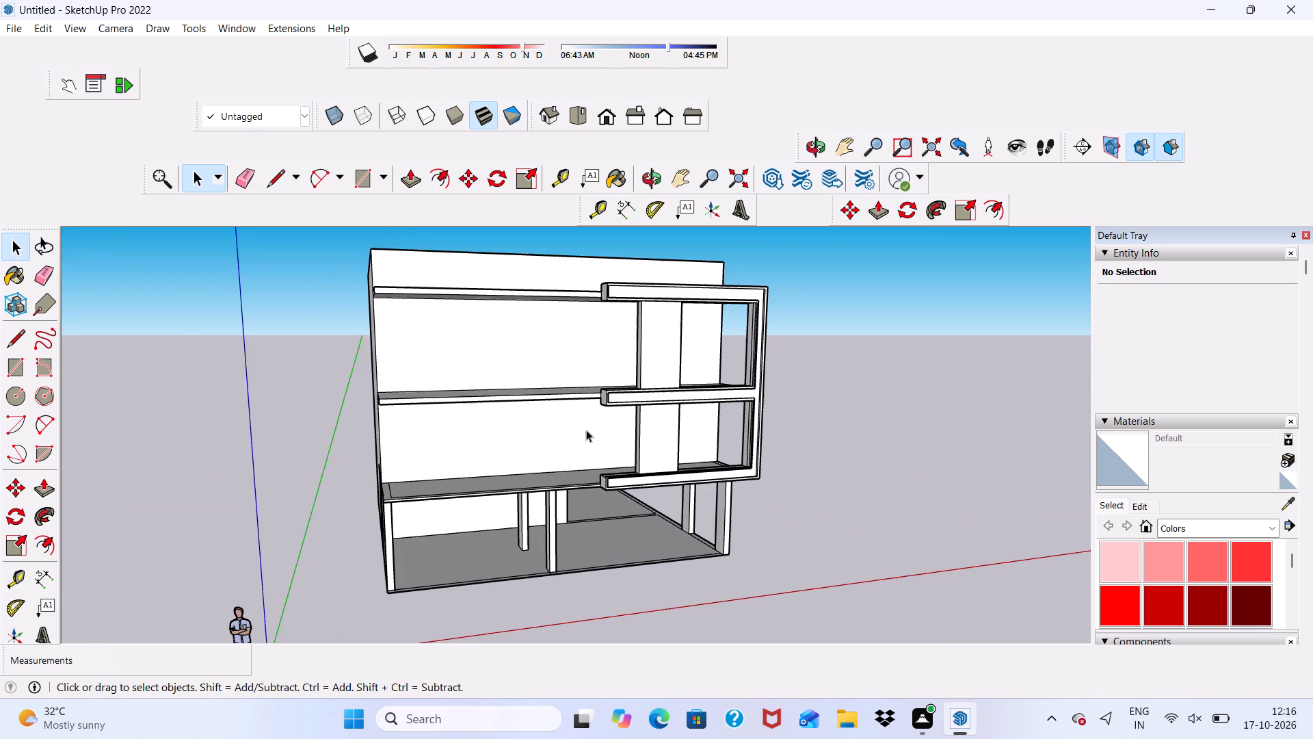
{"action": "scroll", "coordinate": [684, 276], "scroll_direction": "up", "scroll_amount": 5}
{"action": "scroll", "coordinate": [684, 278], "scroll_direction": "down", "scroll_amount": 5}
{"action": "middle_click_drag", "start_coordinate": [686, 311], "coordinate": [610, 295]}
{"action": "scroll", "coordinate": [611, 294], "scroll_direction": "up", "scroll_amount": 5}
{"action": "scroll", "coordinate": [611, 294], "scroll_direction": "down", "scroll_amount": 3}
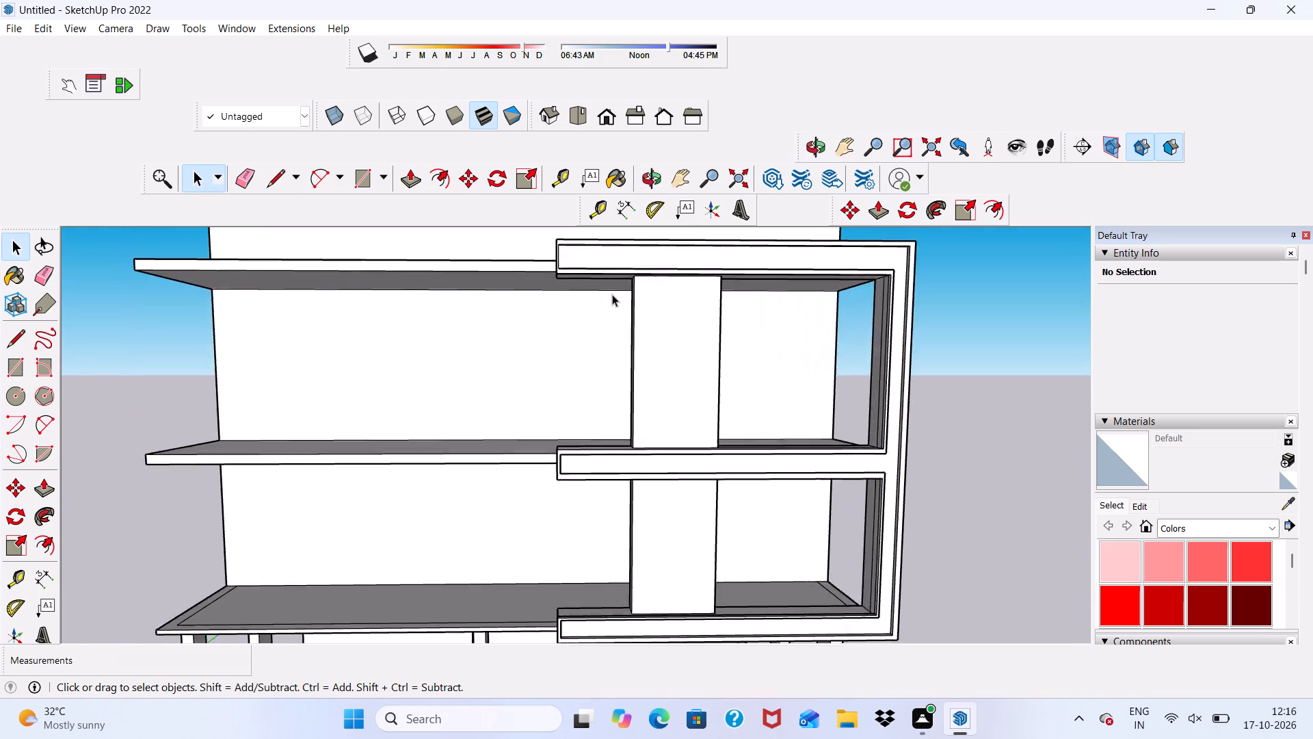
{"action": "scroll", "coordinate": [612, 294], "scroll_direction": "down", "scroll_amount": 4}
{"action": "middle_click_drag", "start_coordinate": [635, 334], "coordinate": [884, 387]}
{"action": "scroll", "coordinate": [661, 335], "scroll_direction": "up", "scroll_amount": 10}
{"action": "scroll", "coordinate": [667, 387], "scroll_direction": "down", "scroll_amount": 1}
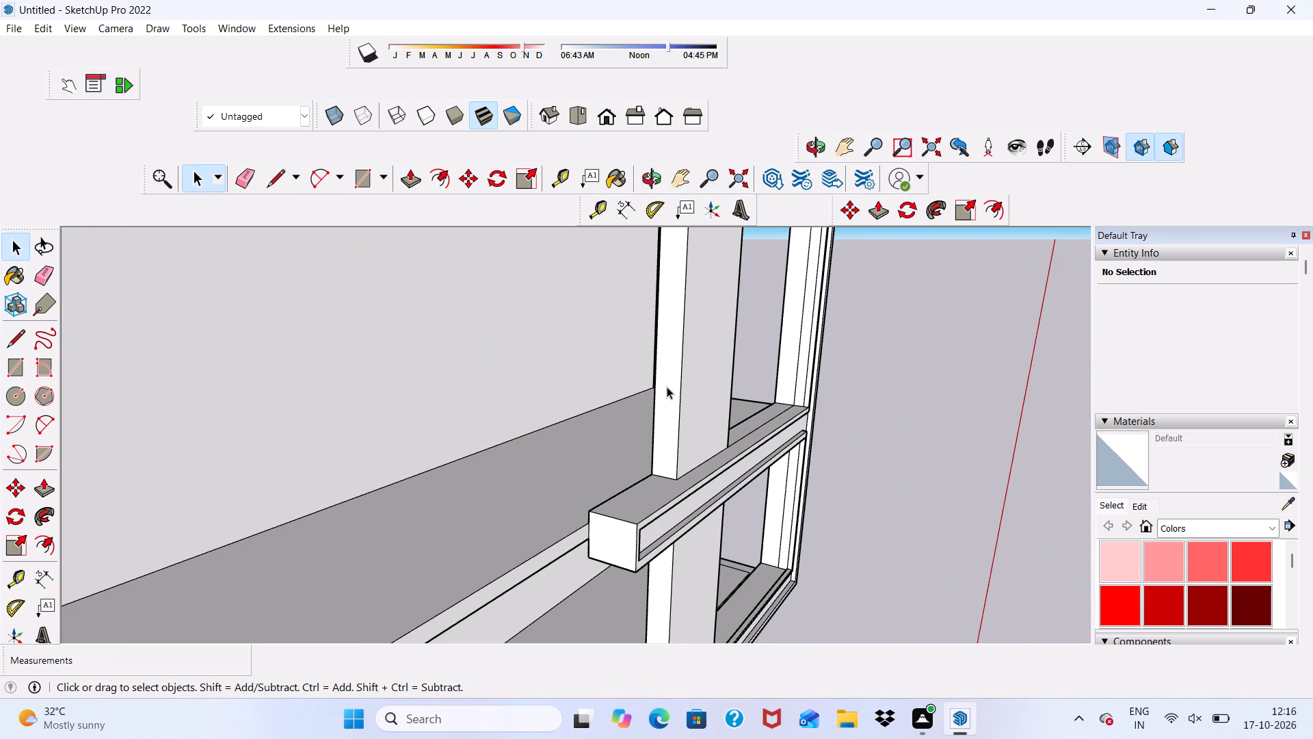
{"action": "left_click", "coordinate": [667, 387]}
{"action": "left_click", "coordinate": [416, 183]}
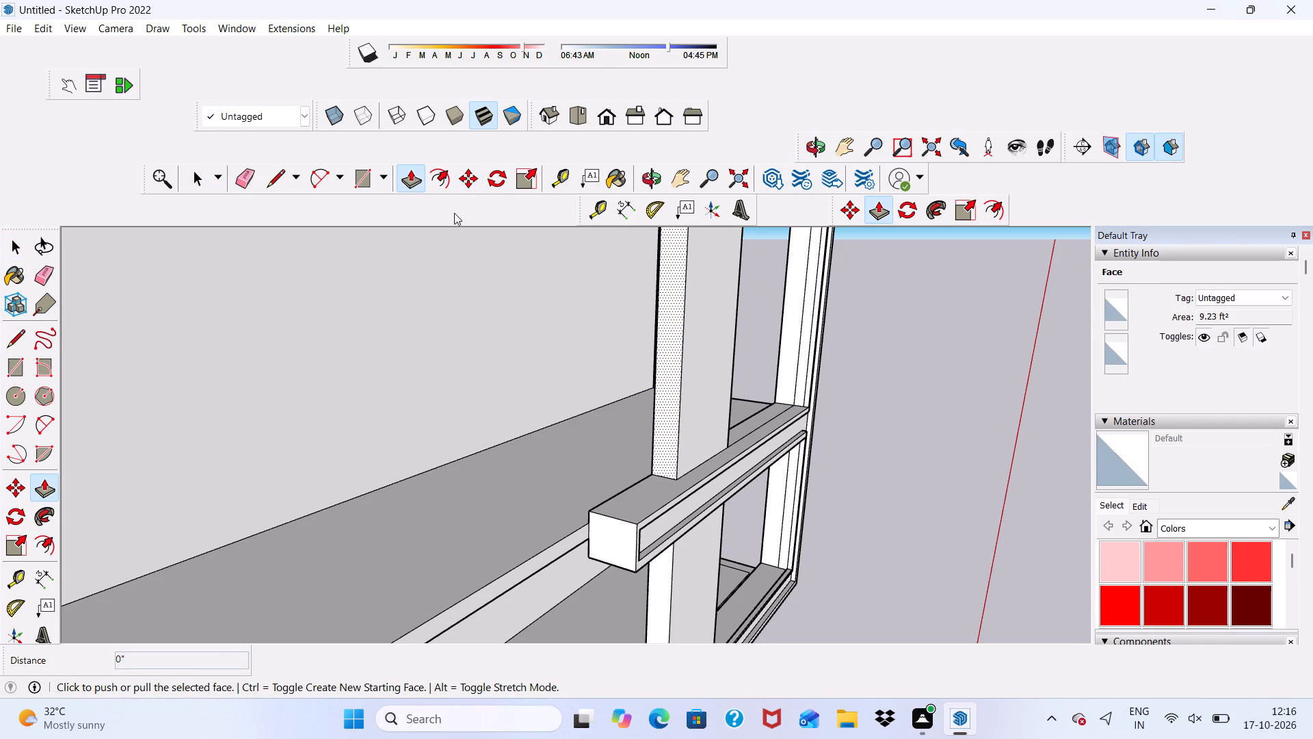
{"action": "scroll", "coordinate": [636, 348], "scroll_direction": "up", "scroll_amount": 1}
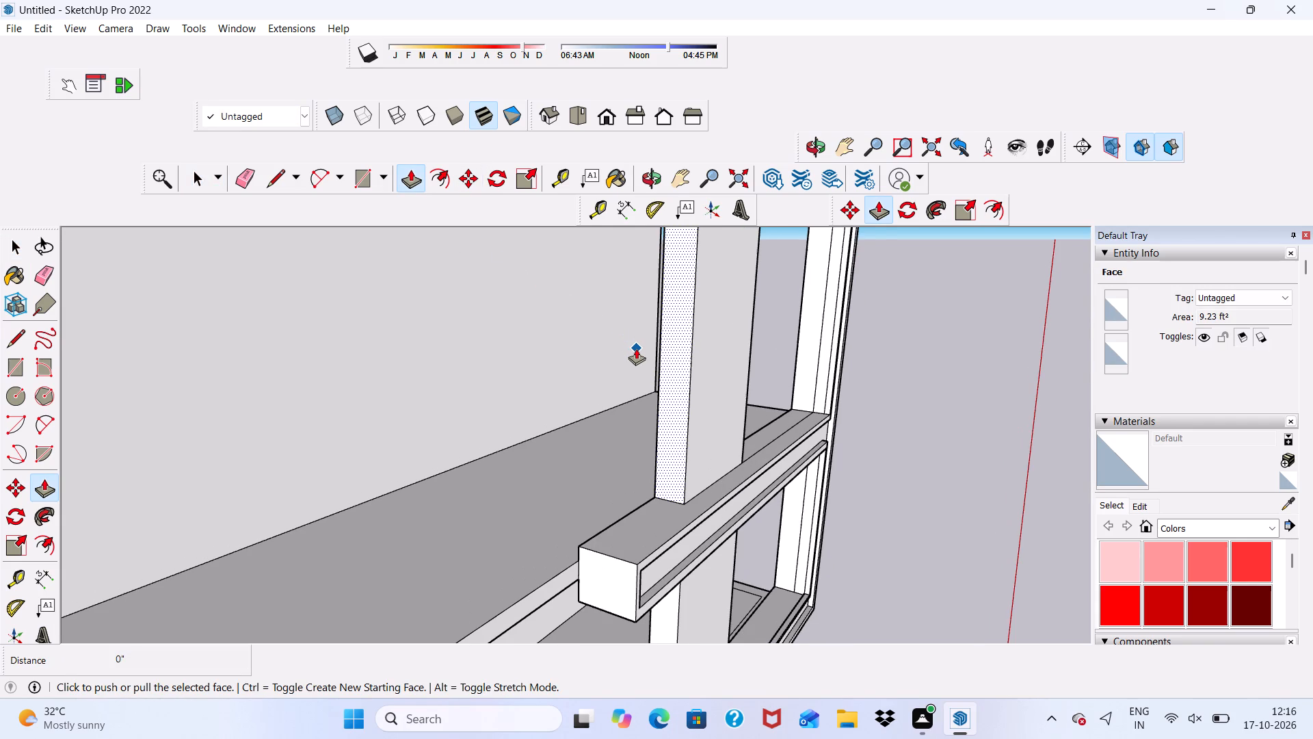
{"action": "scroll", "coordinate": [636, 348], "scroll_direction": "up", "scroll_amount": 1}
{"action": "left_click", "coordinate": [677, 385]}
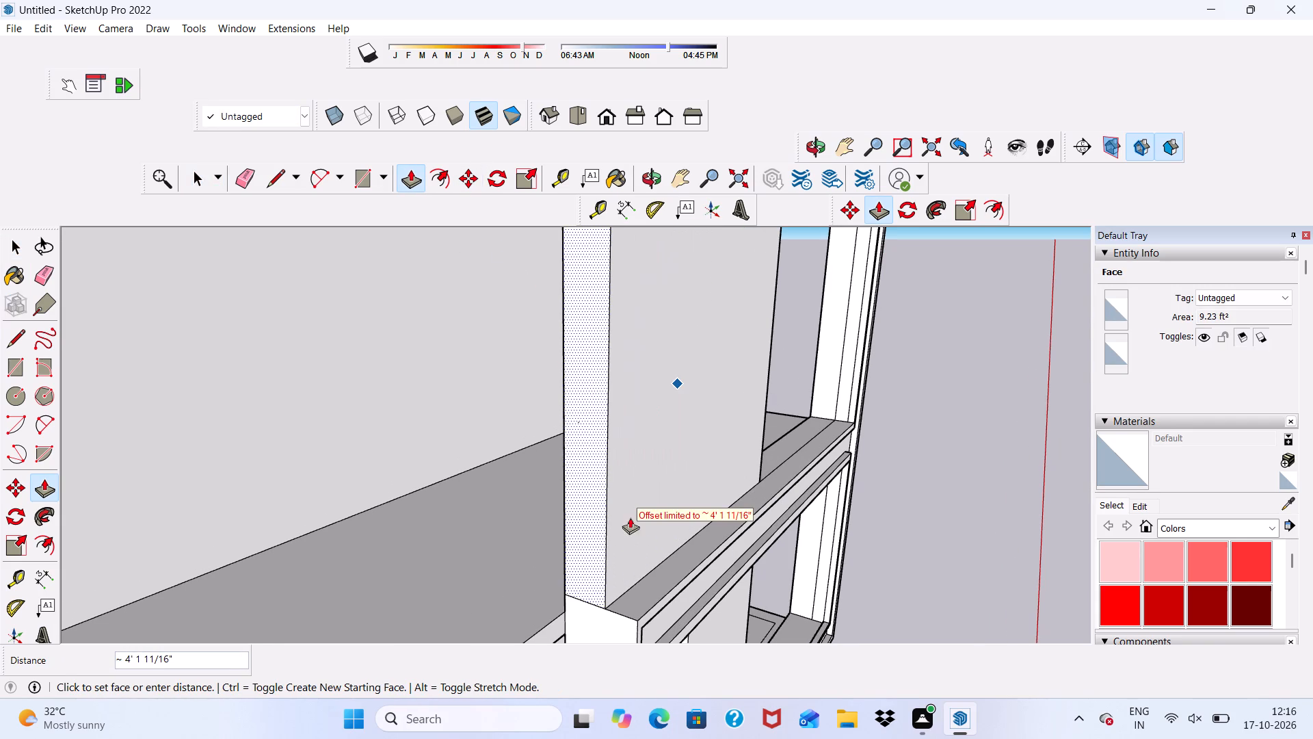
{"action": "left_click", "coordinate": [630, 581]}
Push/Pull the lower wall panel's narrow side face about 4' 1 11/16" as a new starting face, out to the lowest box's end corner.
{"action": "scroll", "coordinate": [572, 421], "scroll_direction": "down", "scroll_amount": 13}
{"action": "middle_click_drag", "start_coordinate": [637, 426], "coordinate": [637, 417]}
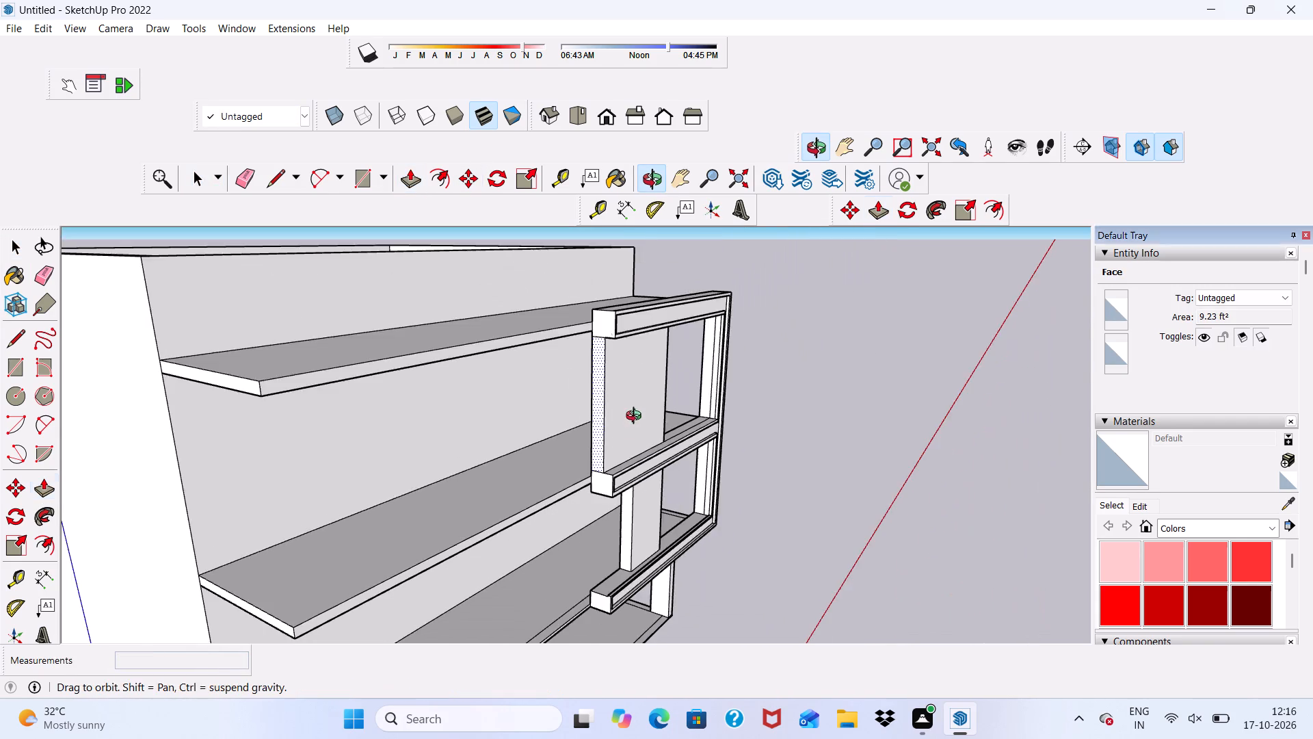
{"action": "middle_click_drag", "start_coordinate": [637, 417], "coordinate": [629, 333]}
{"action": "scroll", "coordinate": [624, 467], "scroll_direction": "up", "scroll_amount": 6}
{"action": "key", "text": "space"}
{"action": "left_click", "coordinate": [631, 478]}
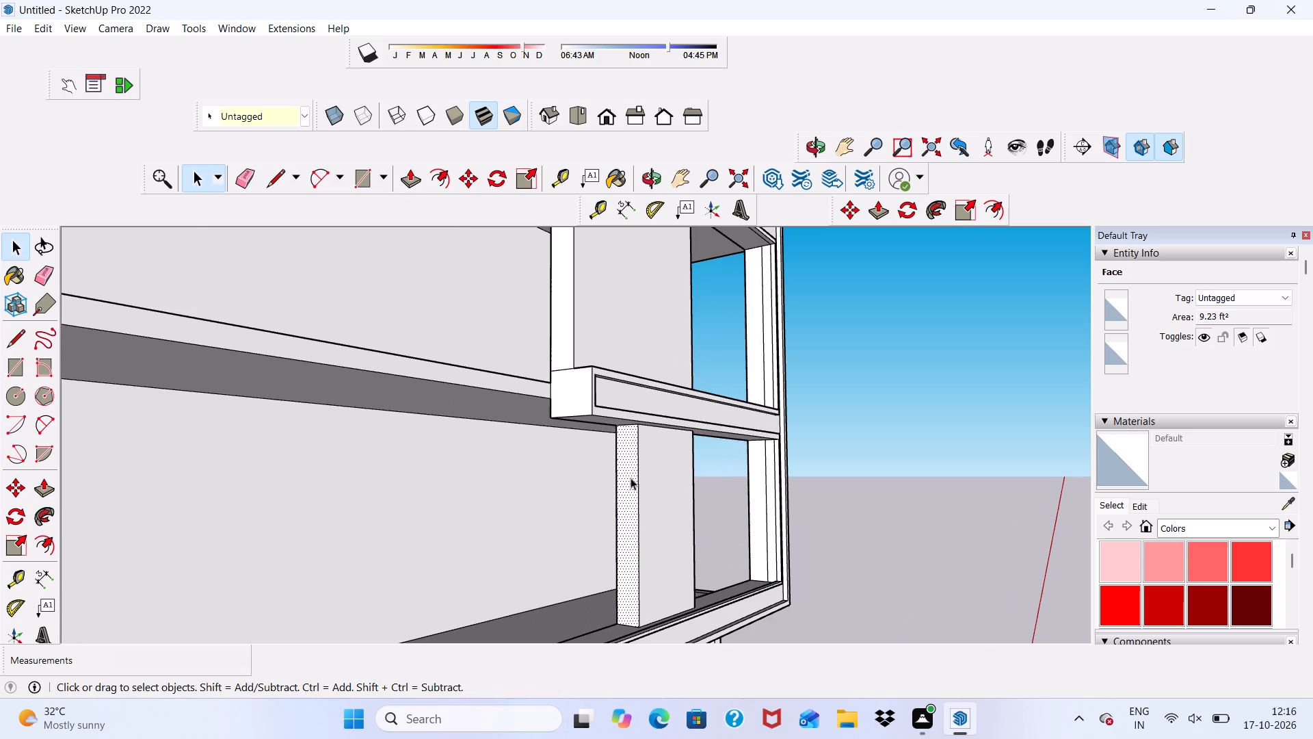
{"action": "scroll", "coordinate": [516, 308], "scroll_direction": "up", "scroll_amount": 1}
{"action": "left_click", "coordinate": [414, 177]}
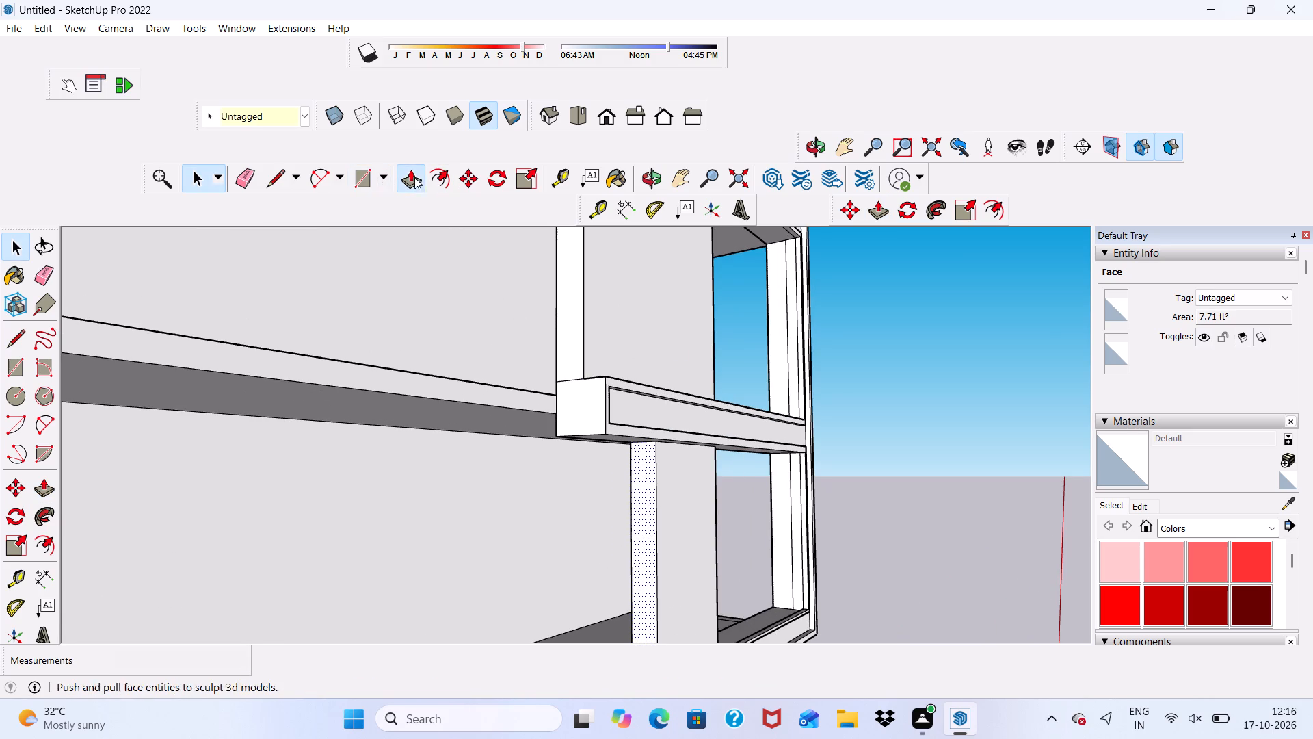
{"action": "scroll", "coordinate": [492, 364], "scroll_direction": "down", "scroll_amount": 3}
{"action": "scroll", "coordinate": [570, 409], "scroll_direction": "up", "scroll_amount": 1}
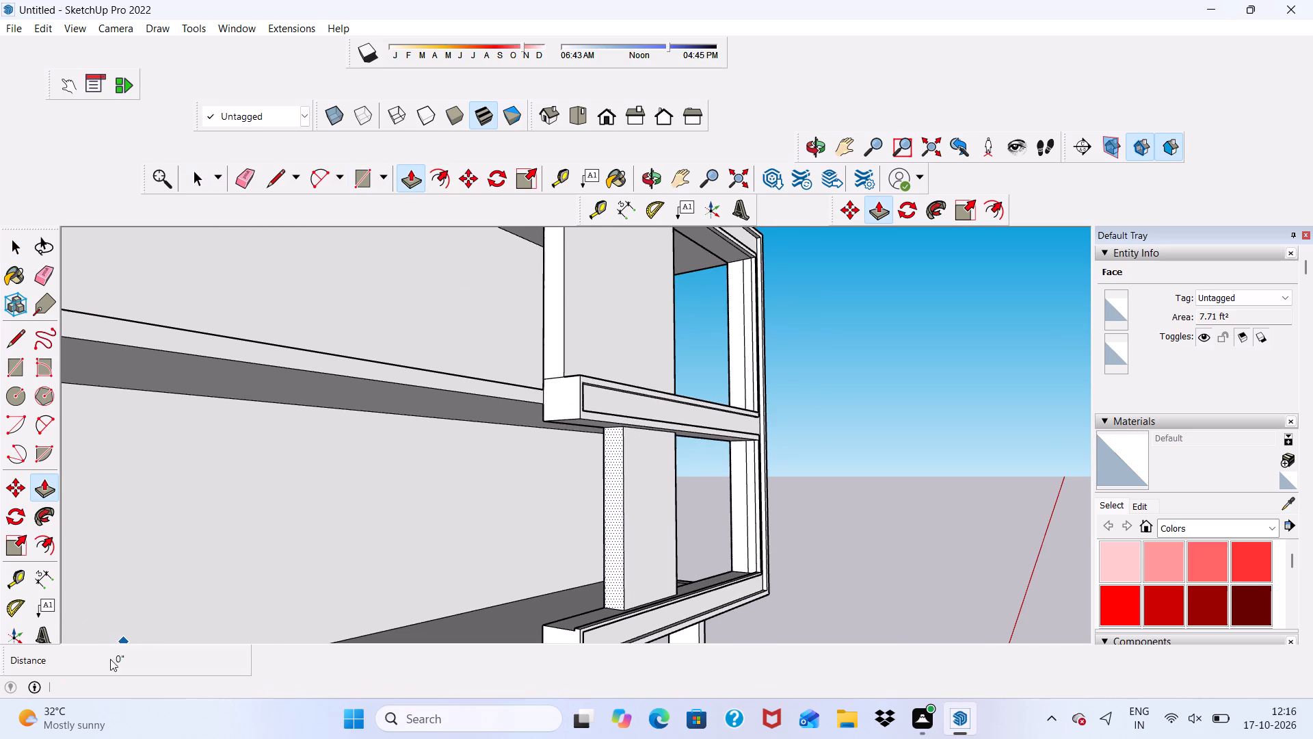
{"action": "scroll", "coordinate": [0, 738], "scroll_direction": "down", "scroll_amount": 2}
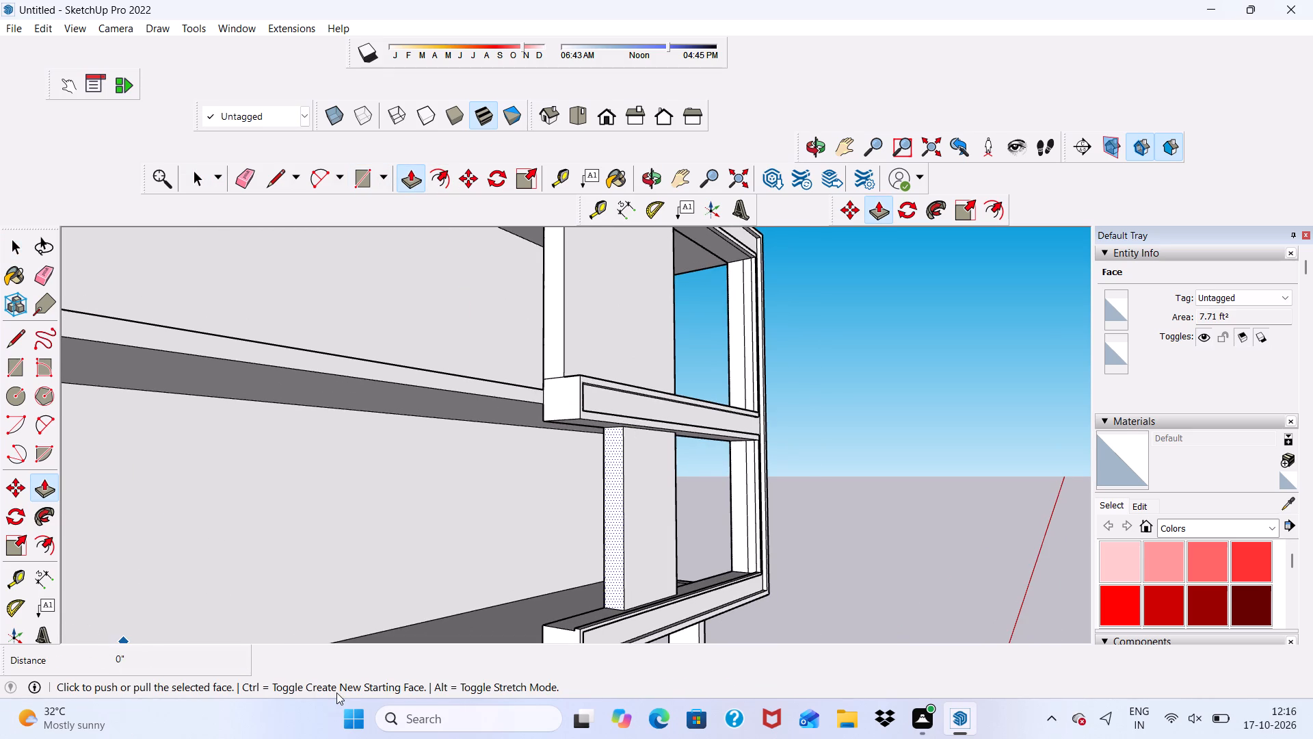
{"action": "left_click", "coordinate": [615, 499]}
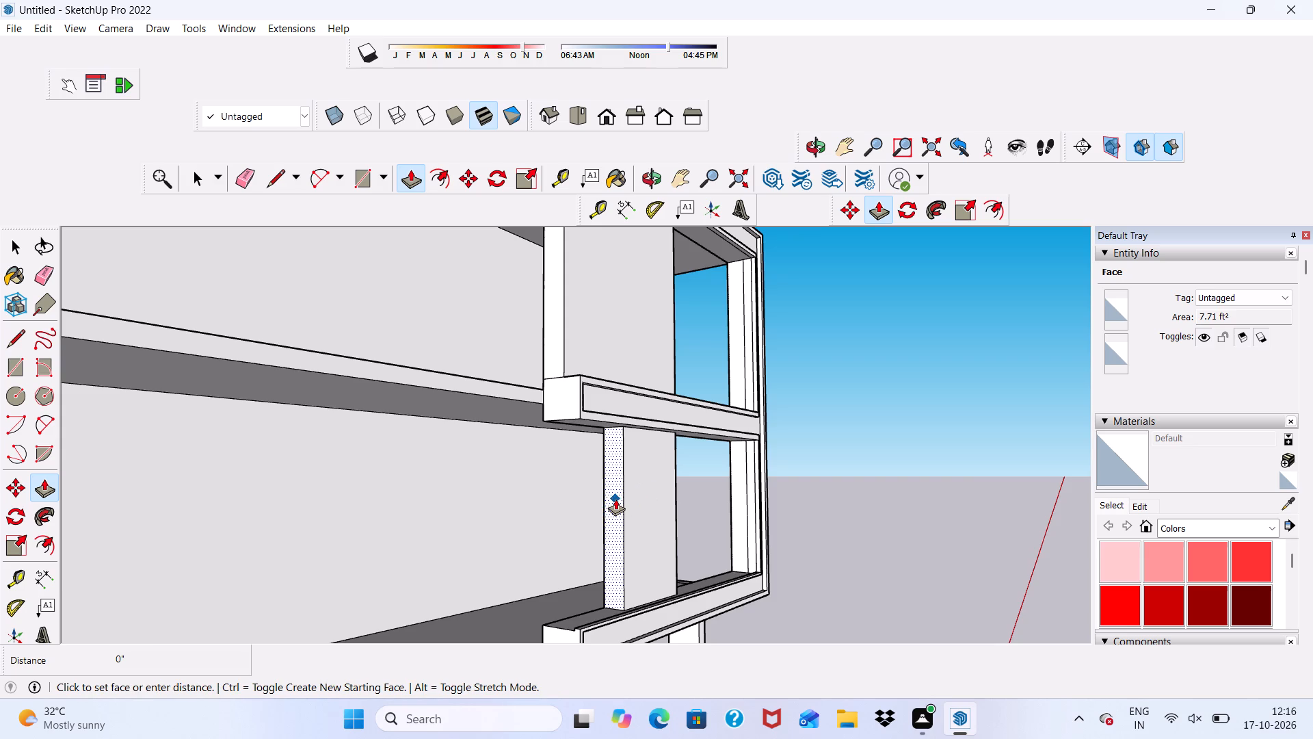
{"action": "scroll", "coordinate": [557, 505], "scroll_direction": "down", "scroll_amount": 5}
{"action": "scroll", "coordinate": [559, 556], "scroll_direction": "up", "scroll_amount": 3}
{"action": "scroll", "coordinate": [559, 556], "scroll_direction": "down", "scroll_amount": 1}
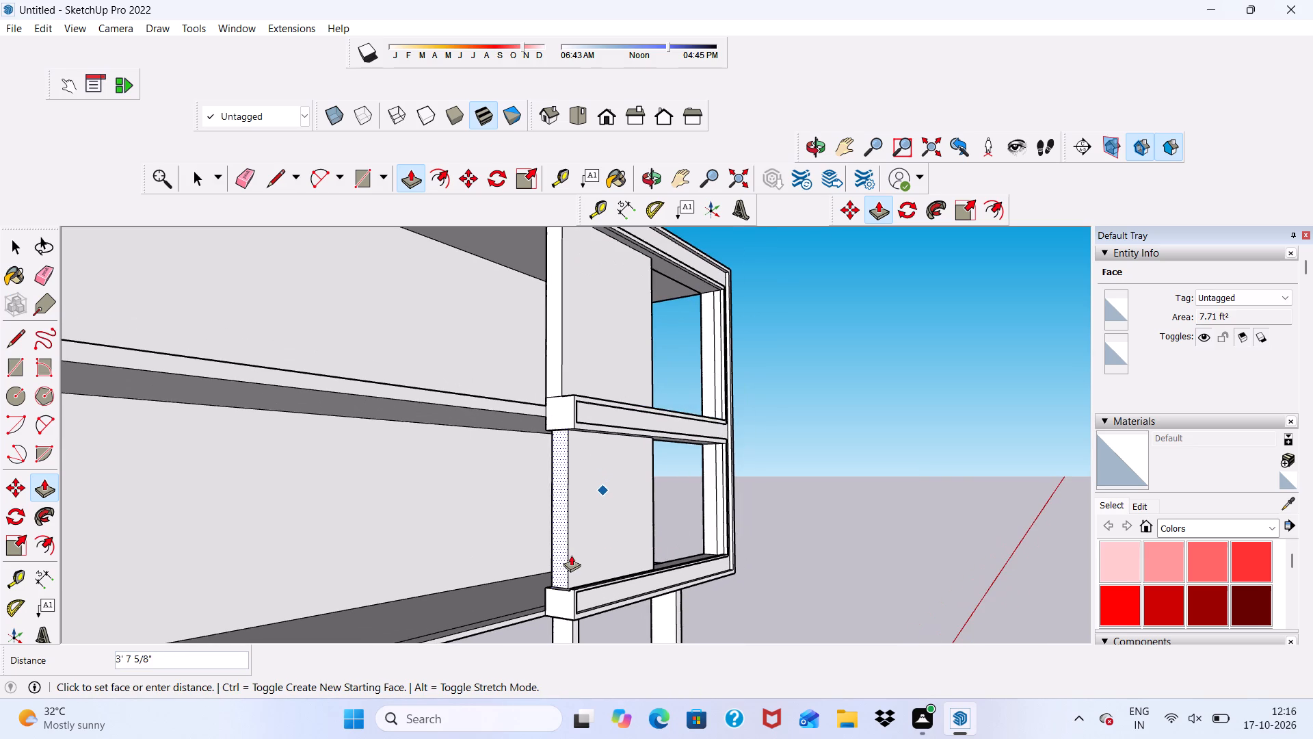
{"action": "scroll", "coordinate": [315, 593], "scroll_direction": "down", "scroll_amount": 3}
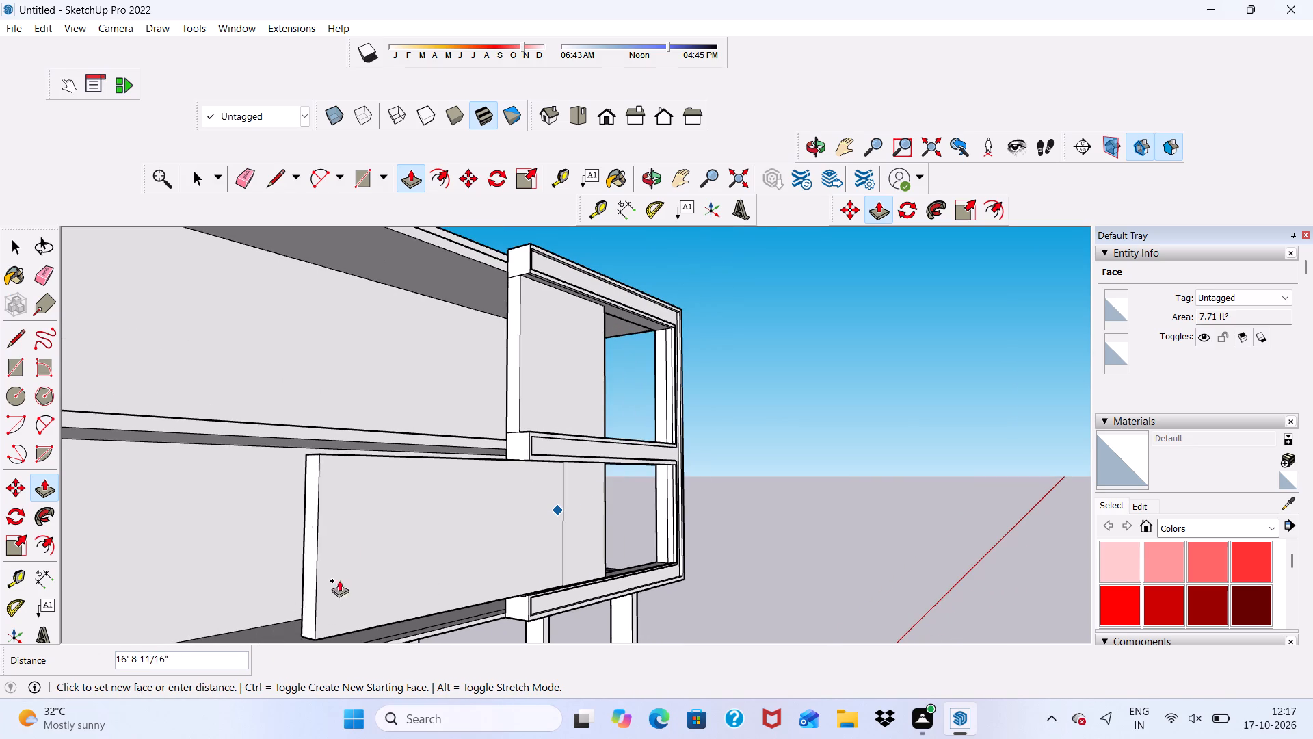
{"action": "scroll", "coordinate": [526, 592], "scroll_direction": "up", "scroll_amount": 3}
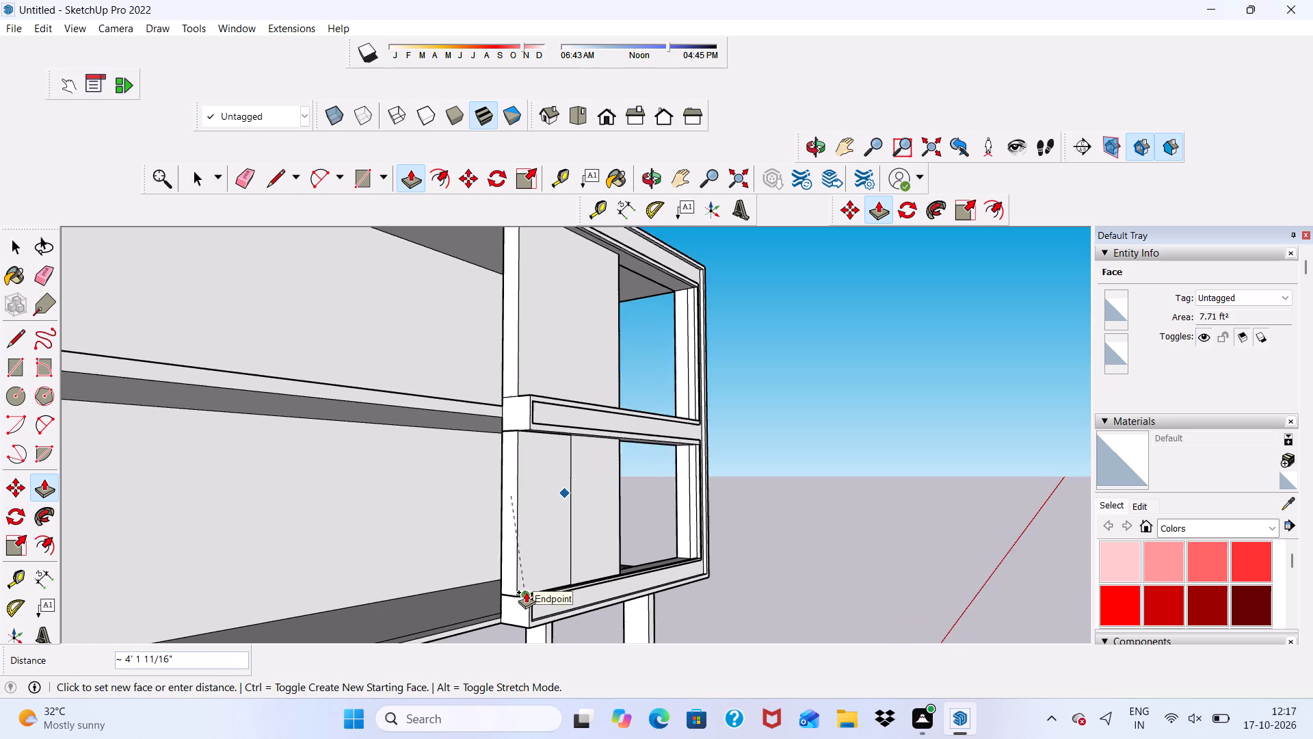
{"action": "left_click", "coordinate": [526, 592]}
Erase the vertical seam line on the front of the extended lower wall panel.
{"action": "scroll", "coordinate": [539, 561], "scroll_direction": "down", "scroll_amount": 3}
{"action": "middle_click_drag", "start_coordinate": [540, 565], "coordinate": [402, 620]}
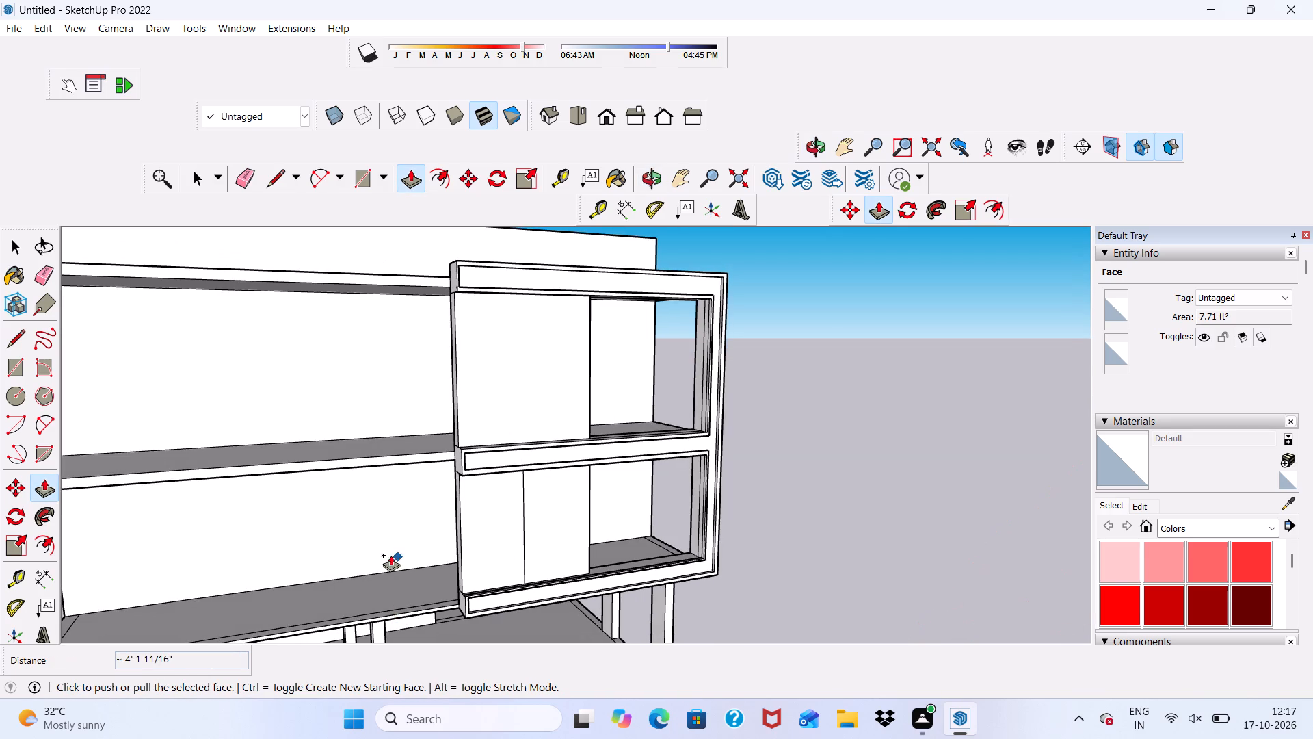
{"action": "left_click", "coordinate": [243, 165]}
{"action": "scroll", "coordinate": [629, 464], "scroll_direction": "up", "scroll_amount": 5}
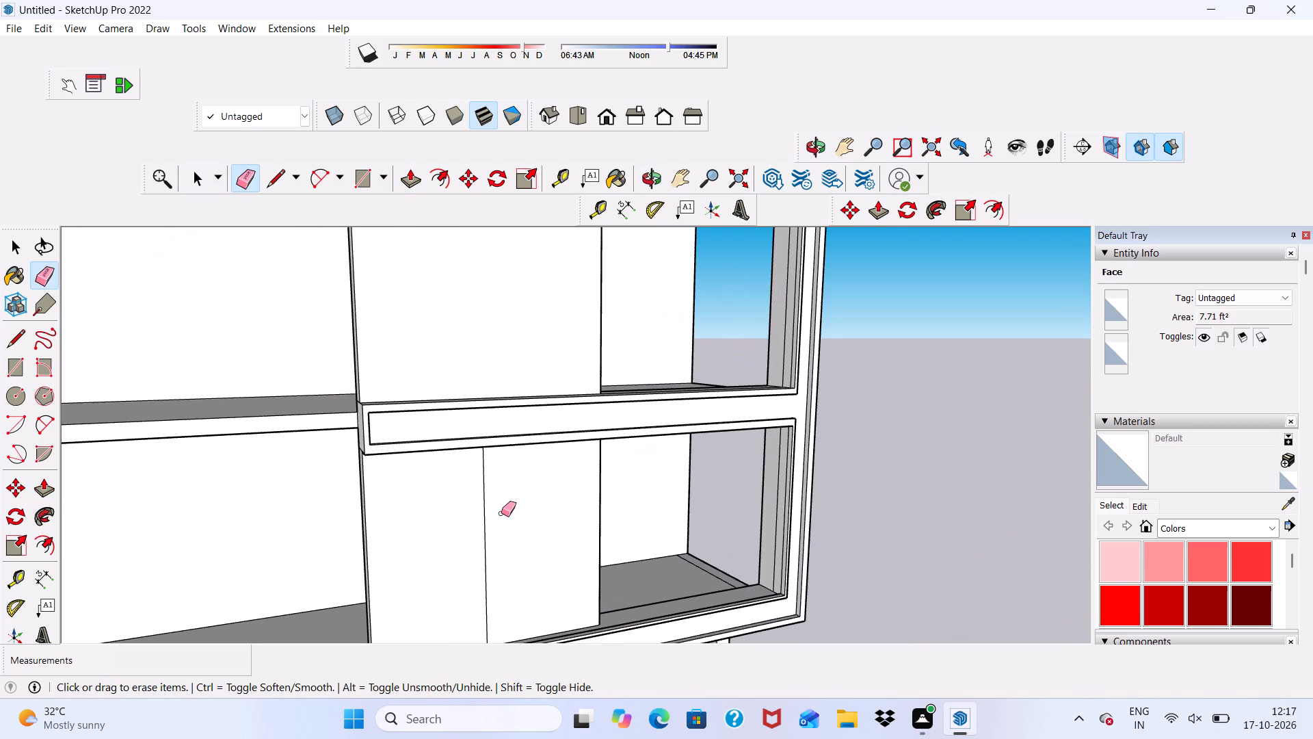
{"action": "left_click_drag", "start_coordinate": [470, 526], "coordinate": [489, 528]}
Inspect the extended wall panels and the surrounding frame from below, from the side and from the front.
{"action": "middle_click_drag", "start_coordinate": [492, 522], "coordinate": [568, 428]}
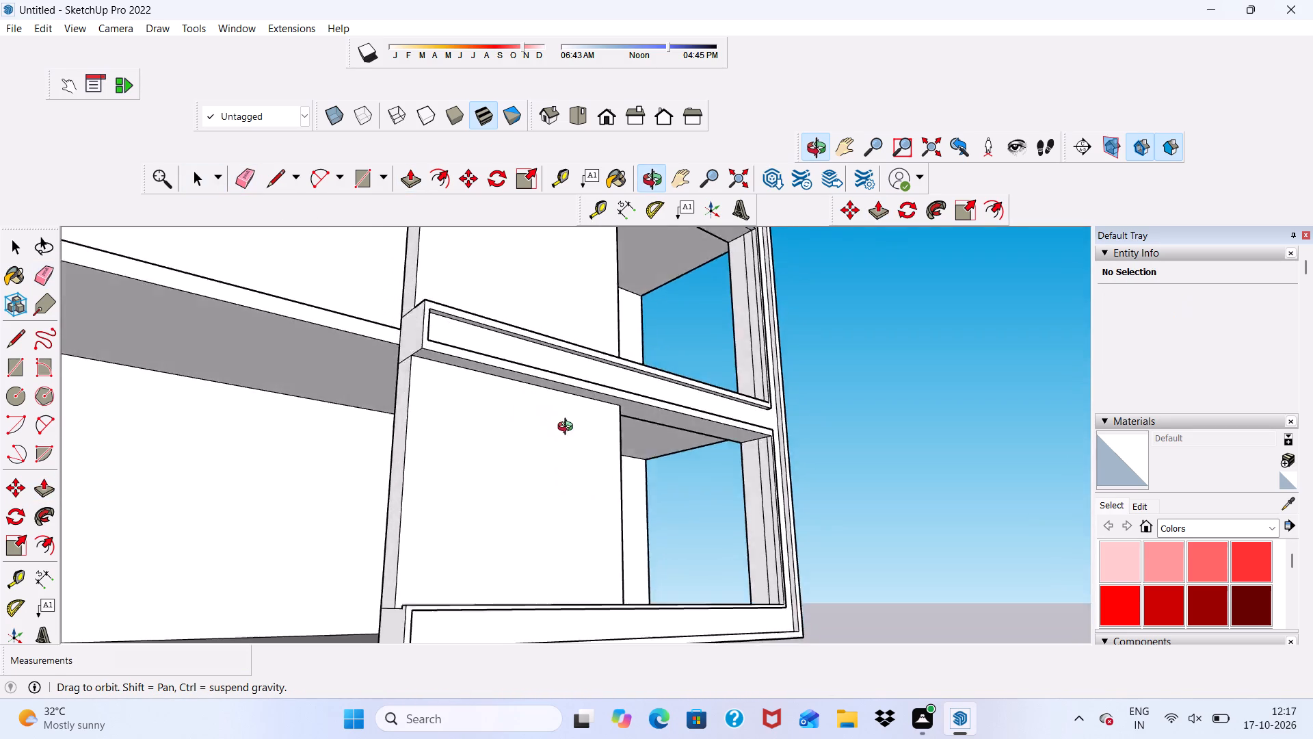
{"action": "middle_click_drag", "start_coordinate": [568, 428], "coordinate": [556, 488]}
{"action": "scroll", "coordinate": [531, 428], "scroll_direction": "down", "scroll_amount": 8}
{"action": "middle_click_drag", "start_coordinate": [586, 545], "coordinate": [286, 536]}
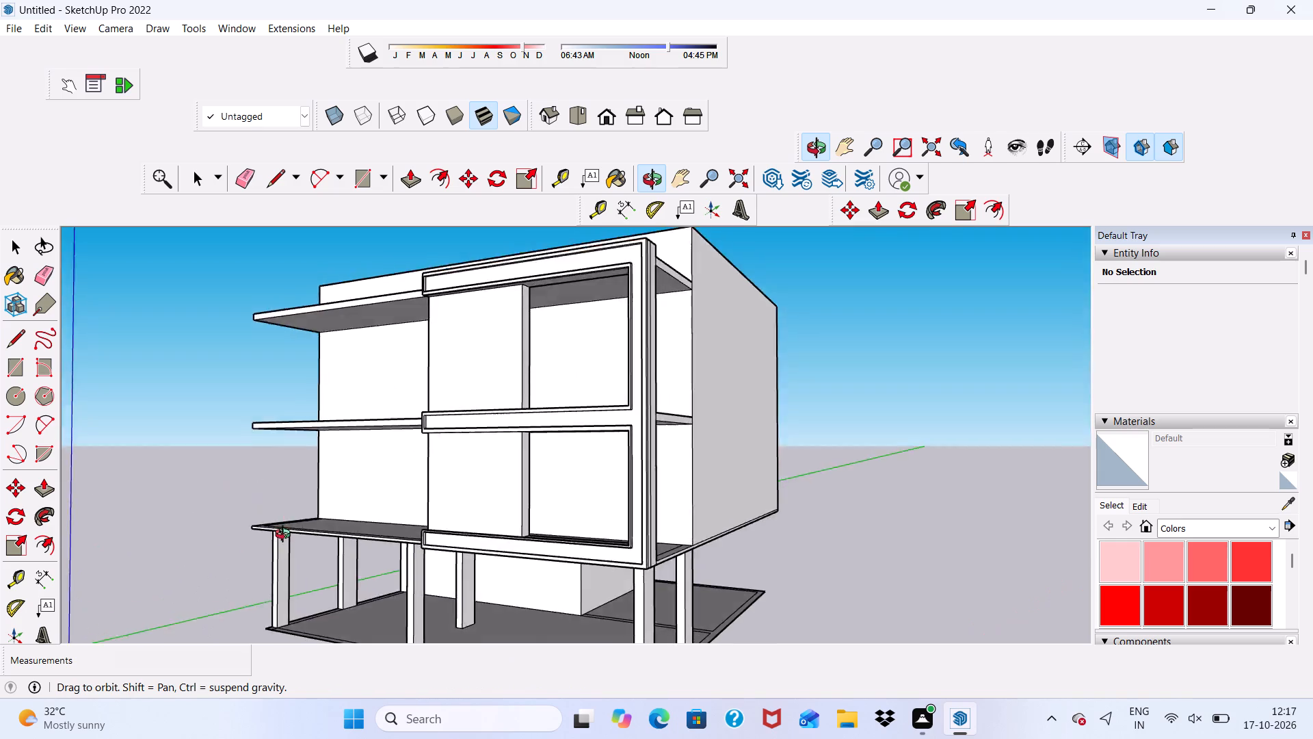
{"action": "middle_click_drag", "start_coordinate": [286, 536], "coordinate": [376, 526]}
{"action": "scroll", "coordinate": [502, 333], "scroll_direction": "down", "scroll_amount": 1}
{"action": "scroll", "coordinate": [501, 326], "scroll_direction": "up", "scroll_amount": 6}
{"action": "key", "text": "space"}
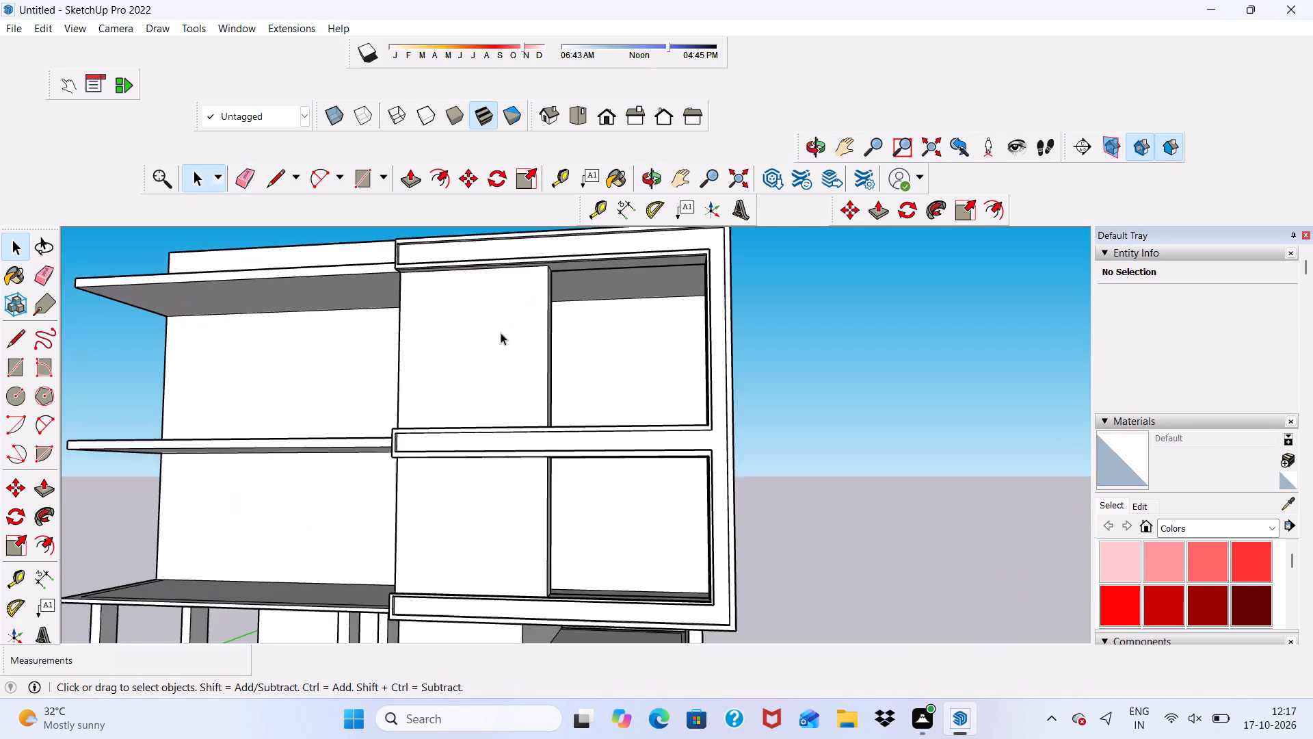
{"action": "scroll", "coordinate": [501, 333], "scroll_direction": "up", "scroll_amount": 4}
{"action": "scroll", "coordinate": [501, 333], "scroll_direction": "down", "scroll_amount": 6}
{"action": "middle_click_drag", "start_coordinate": [504, 343], "coordinate": [731, 454]}
{"action": "scroll", "coordinate": [731, 442], "scroll_direction": "up", "scroll_amount": 1}
{"action": "scroll", "coordinate": [684, 430], "scroll_direction": "down", "scroll_amount": 5}
{"action": "middle_click_drag", "start_coordinate": [580, 521], "coordinate": [436, 451]}
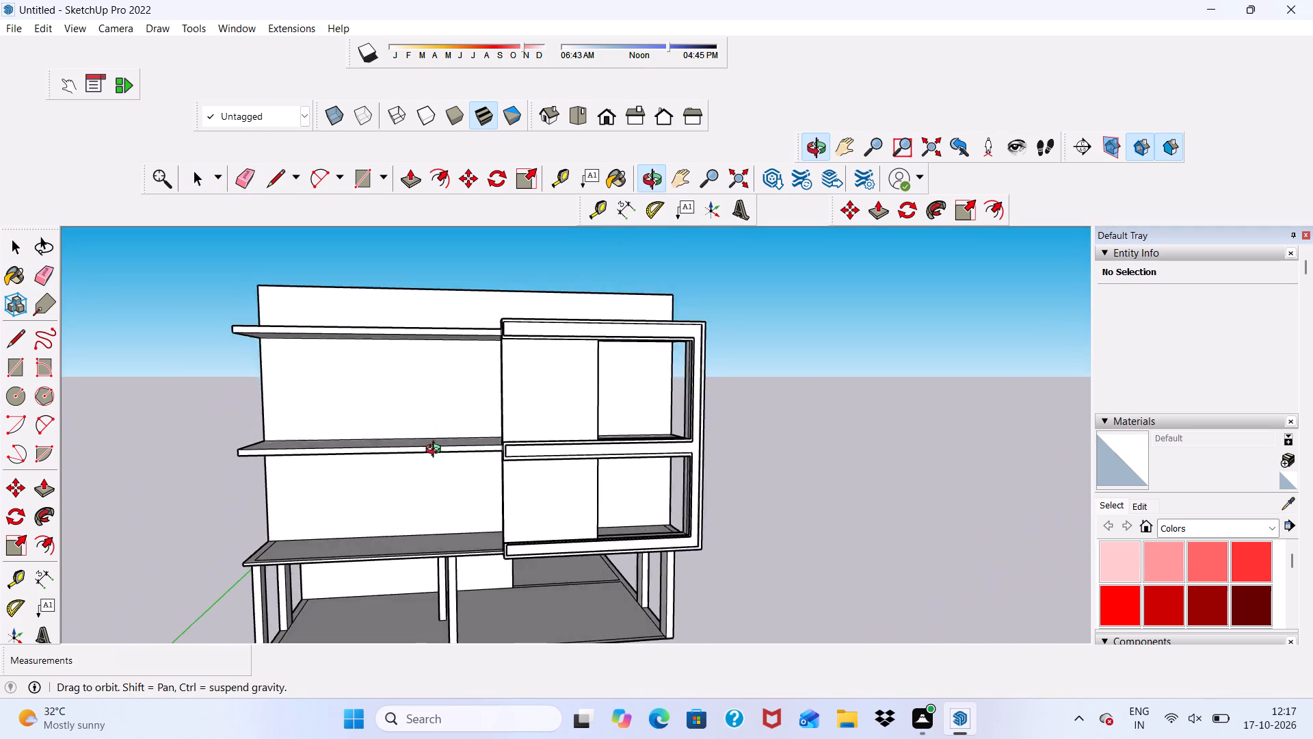
{"action": "middle_click_drag", "start_coordinate": [436, 451], "coordinate": [417, 458]}
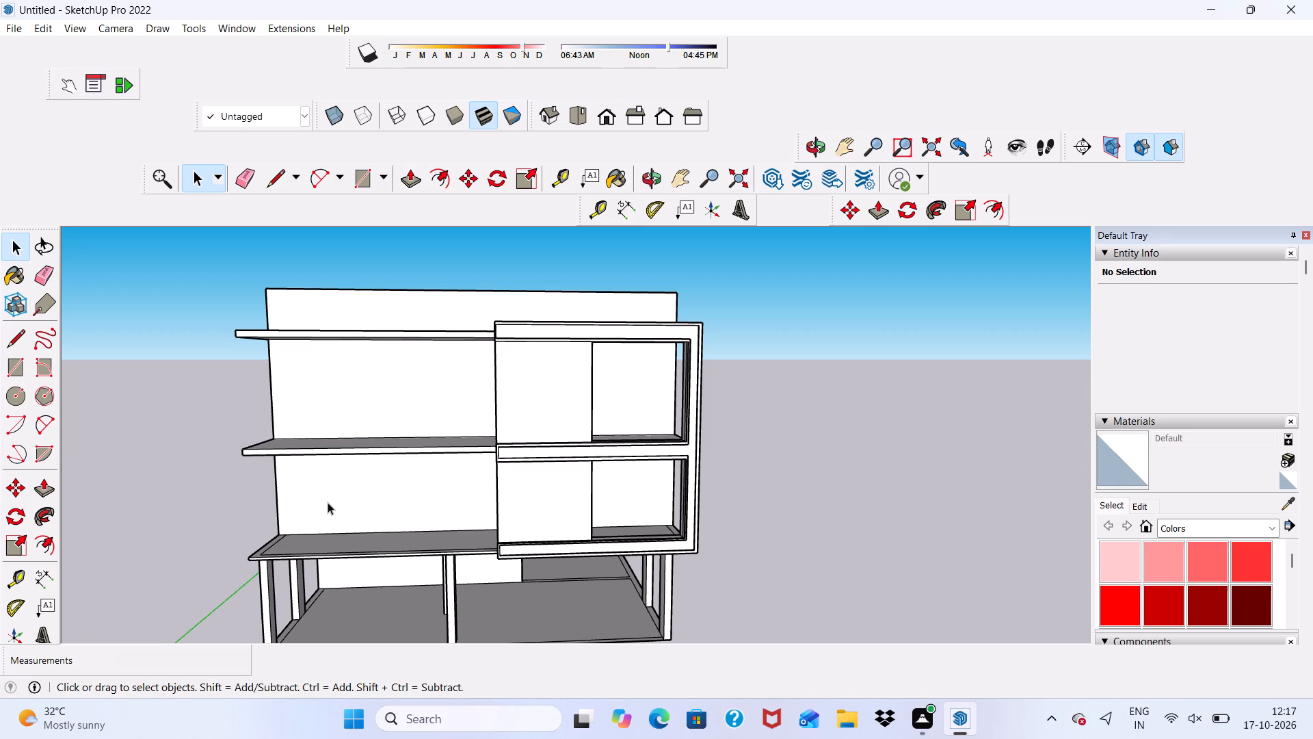
{"action": "scroll", "coordinate": [413, 501], "scroll_direction": "down", "scroll_amount": 2}
{"action": "middle_click_drag", "start_coordinate": [516, 519], "coordinate": [530, 534]}
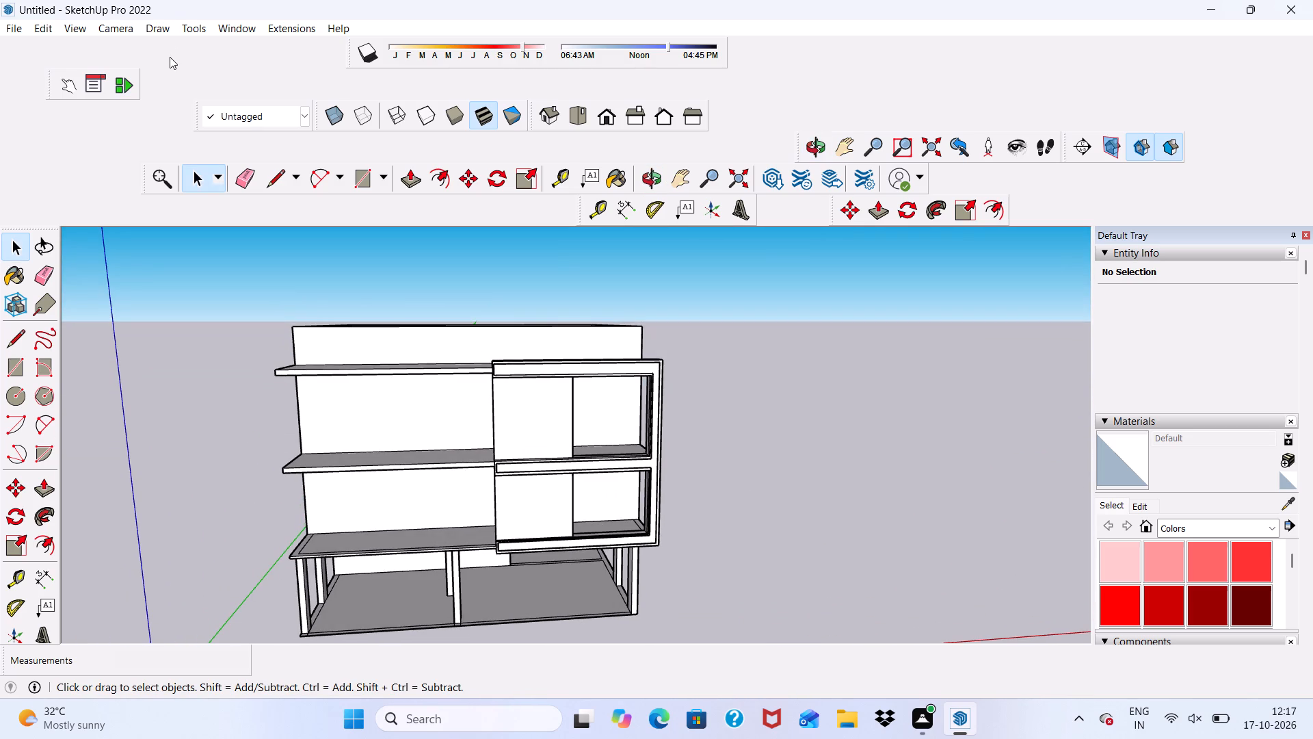
Draw a vertical rectangle about 29' 4 1/4" by 6' 11/16" from the lowest shelf's corner beside the box frame to above the roof parapet.
{"action": "left_click", "coordinate": [356, 174]}
{"action": "scroll", "coordinate": [475, 521], "scroll_direction": "up", "scroll_amount": 11}
{"action": "scroll", "coordinate": [536, 583], "scroll_direction": "up", "scroll_amount": 4}
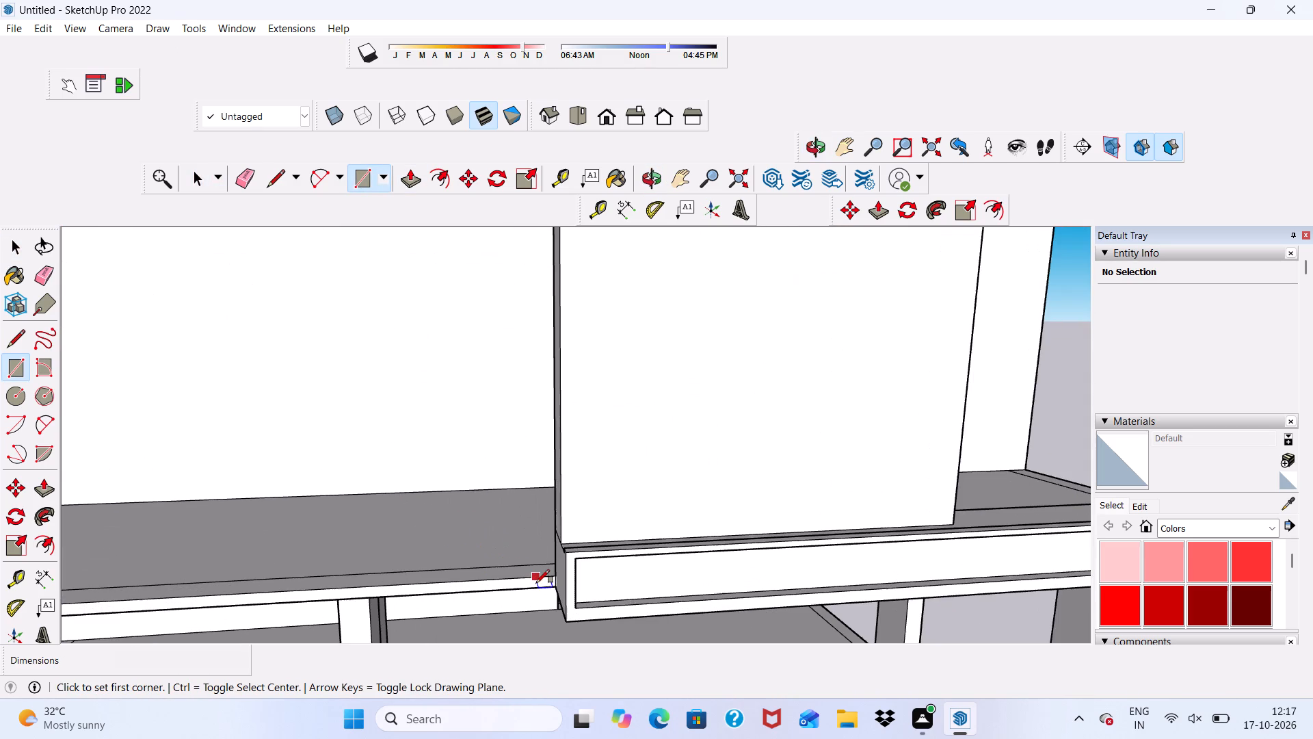
{"action": "scroll", "coordinate": [346, 543], "scroll_direction": "down", "scroll_amount": 1}
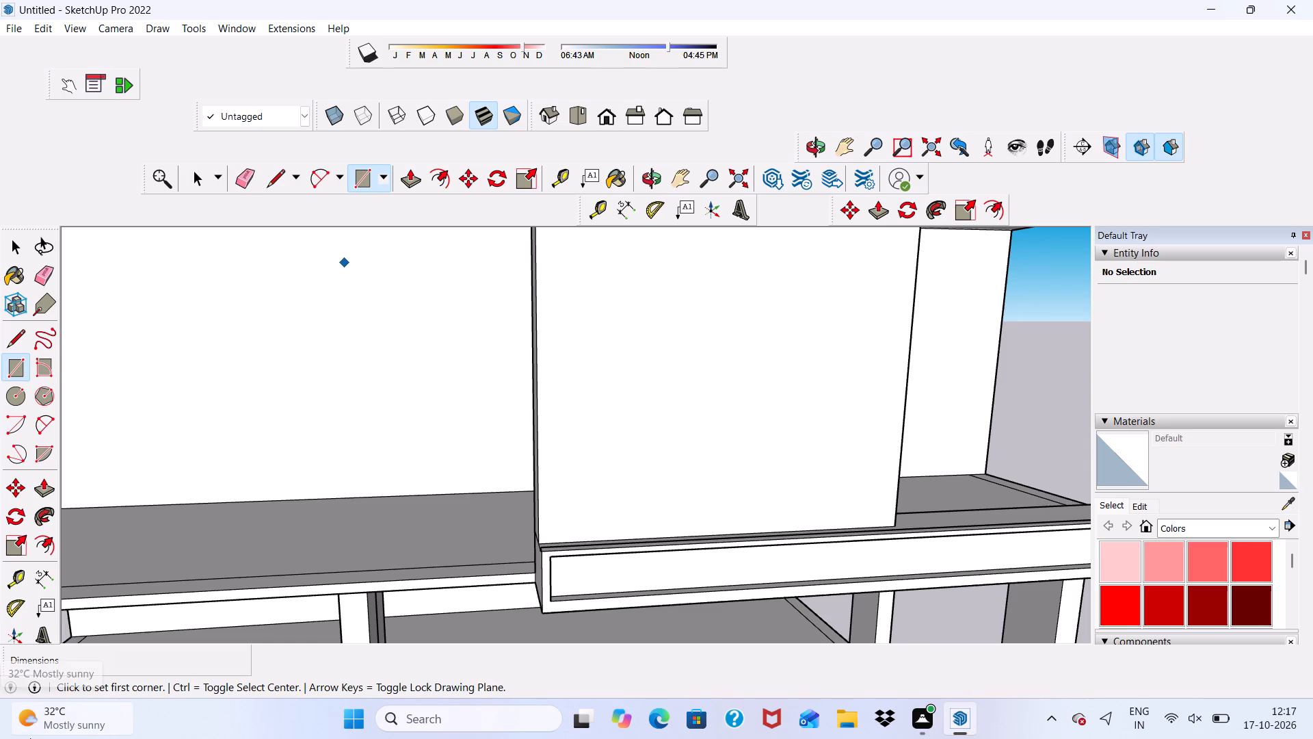
{"action": "scroll", "coordinate": [481, 640], "scroll_direction": "down", "scroll_amount": 1}
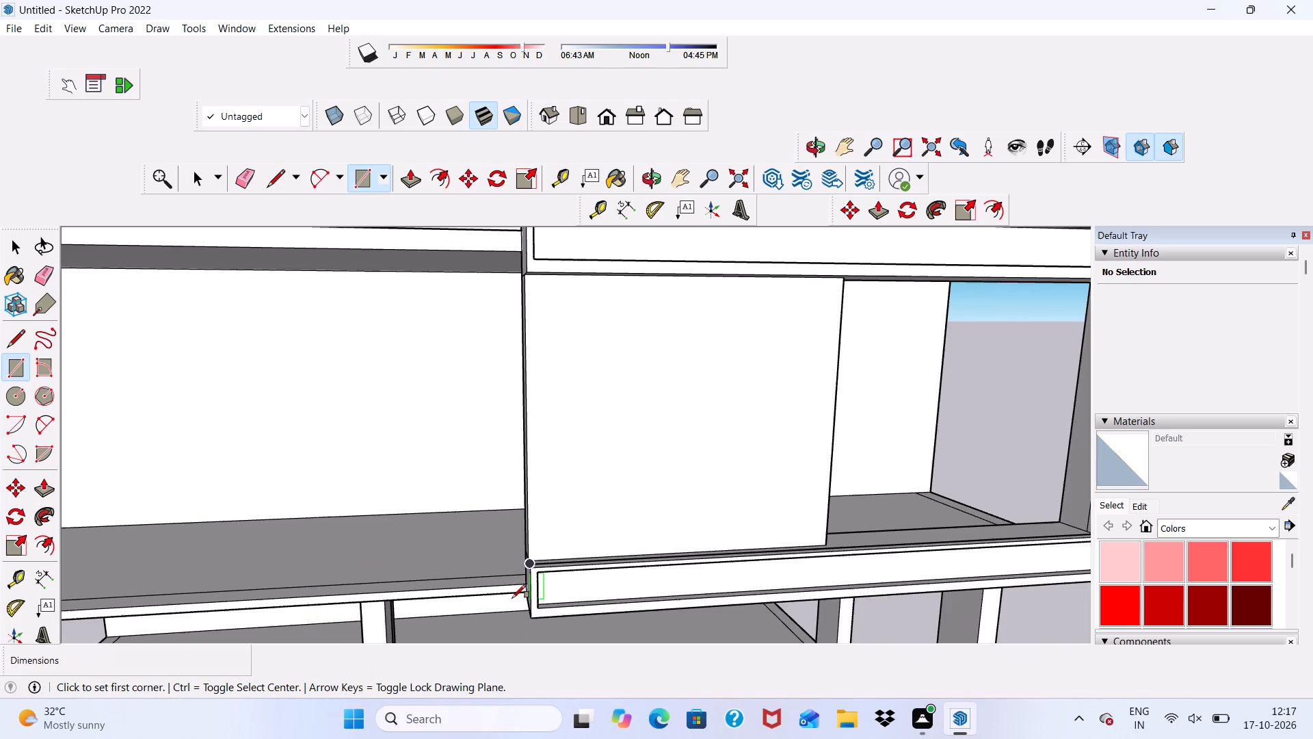
{"action": "scroll", "coordinate": [520, 561], "scroll_direction": "up", "scroll_amount": 5}
{"action": "scroll", "coordinate": [508, 634], "scroll_direction": "up", "scroll_amount": 5}
{"action": "scroll", "coordinate": [566, 504], "scroll_direction": "down", "scroll_amount": 4}
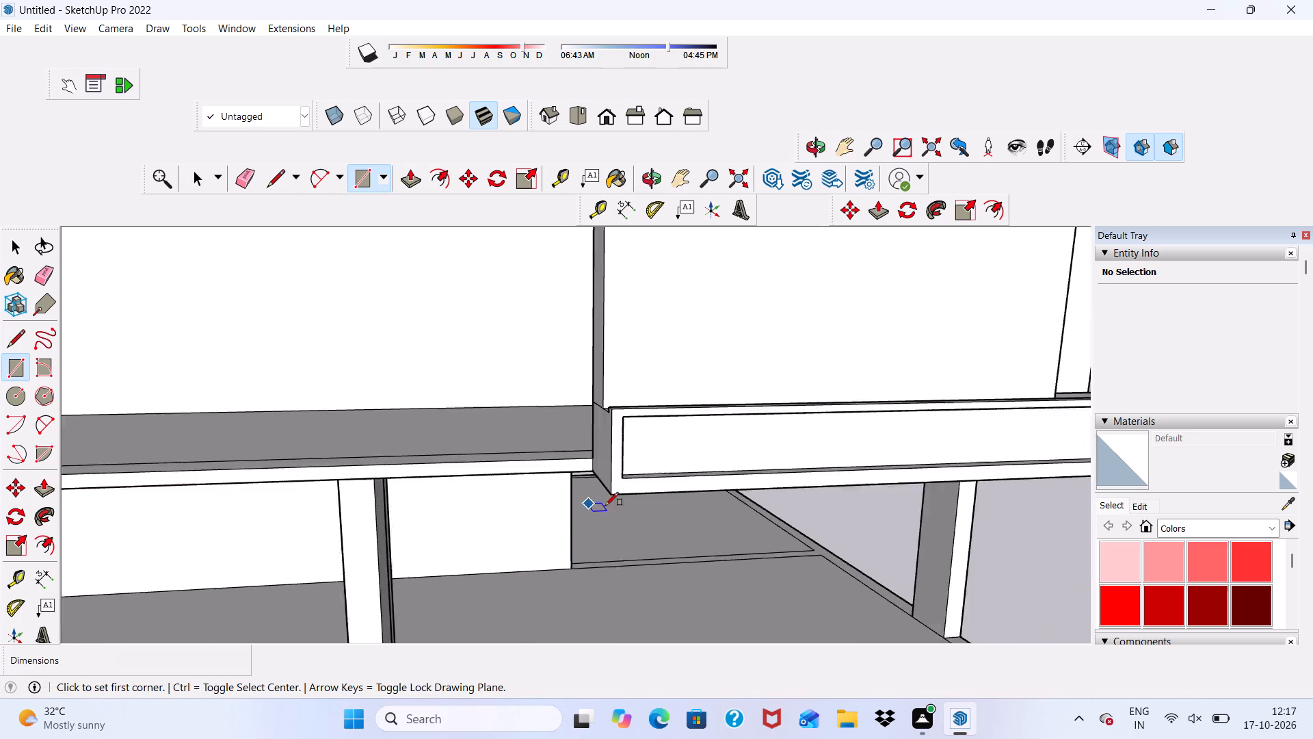
{"action": "scroll", "coordinate": [605, 506], "scroll_direction": "down", "scroll_amount": 2}
{"action": "left_click", "coordinate": [596, 480]}
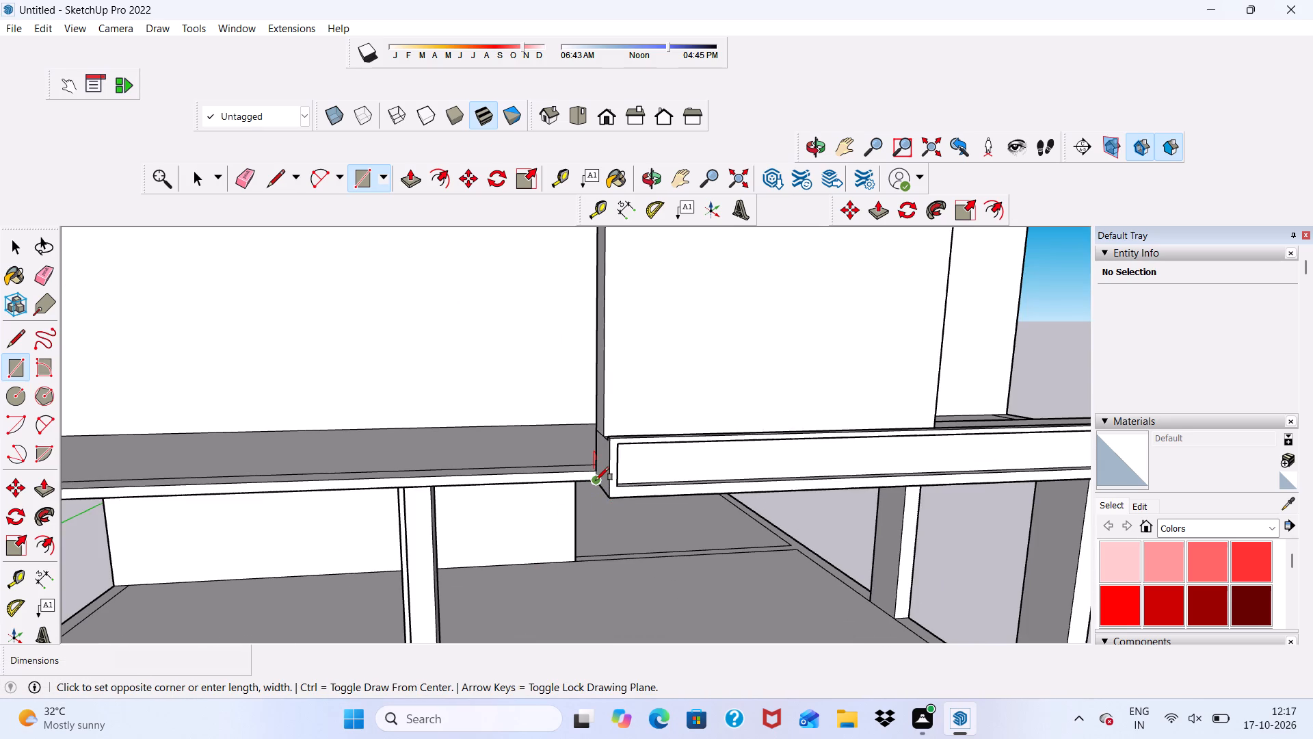
{"action": "scroll", "coordinate": [593, 434], "scroll_direction": "down", "scroll_amount": 17}
{"action": "scroll", "coordinate": [663, 422], "scroll_direction": "up", "scroll_amount": 4}
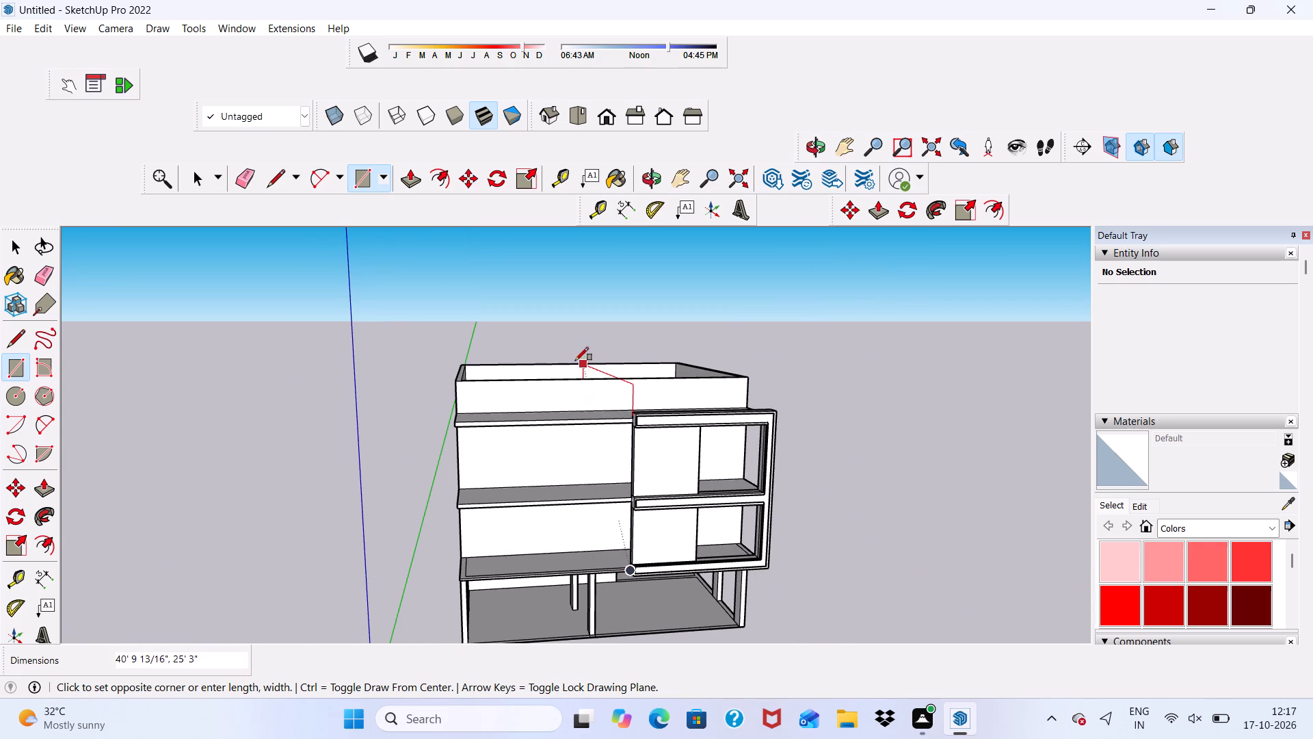
{"action": "scroll", "coordinate": [592, 349], "scroll_direction": "up", "scroll_amount": 3}
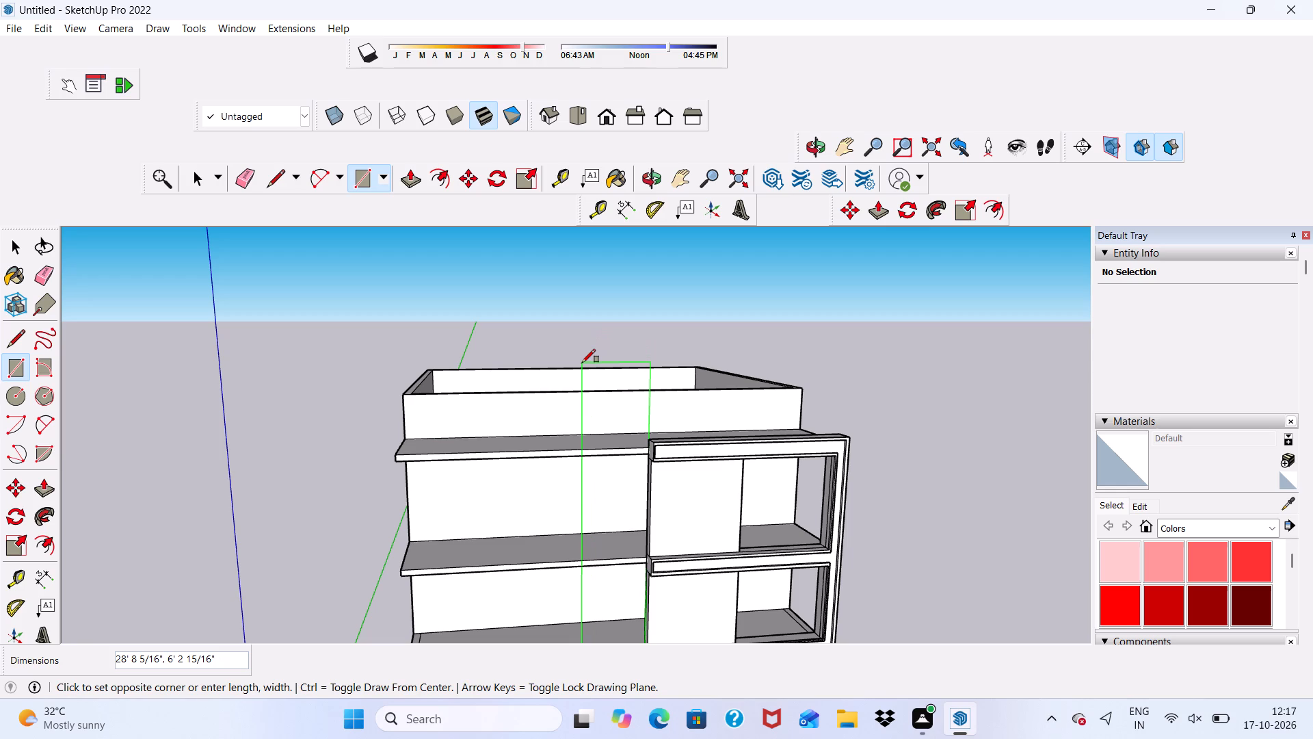
{"action": "left_click", "coordinate": [584, 355]}
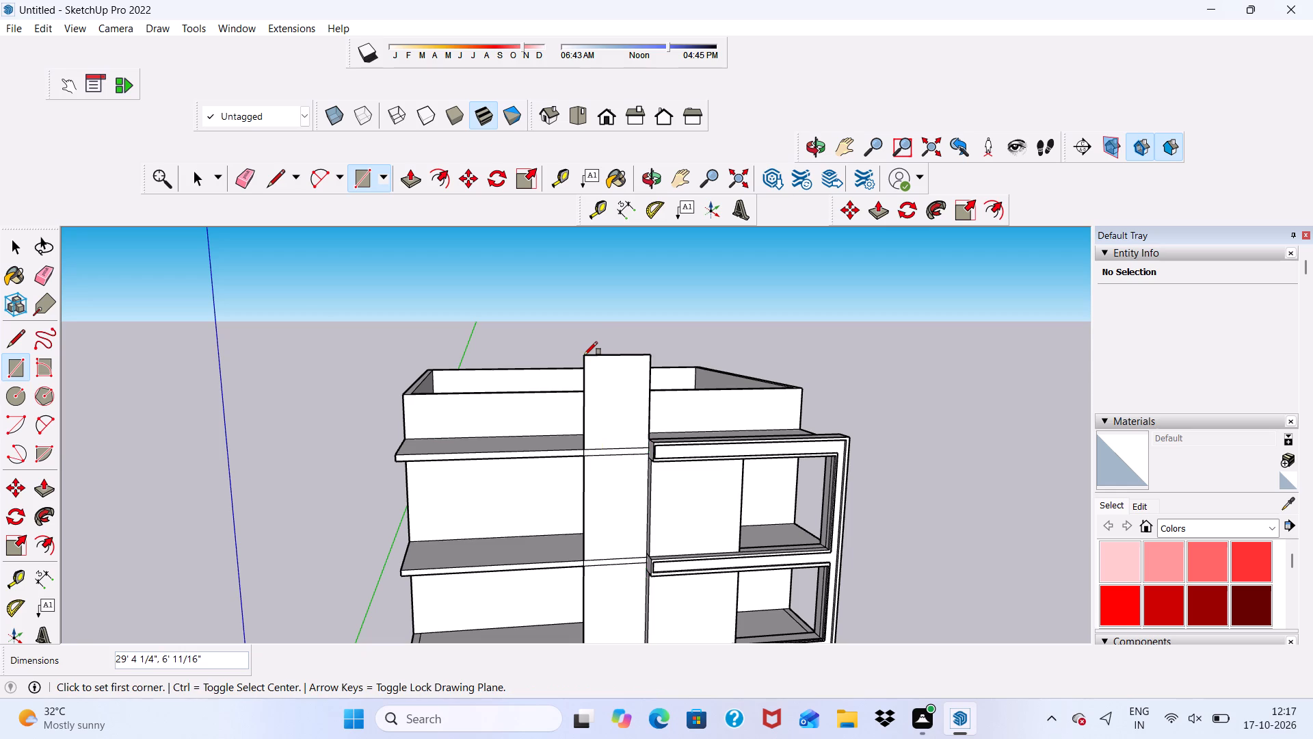
Inspect the new tall rectangle's position against the shelves and box frames from the side and the front.
{"action": "scroll", "coordinate": [587, 367], "scroll_direction": "down", "scroll_amount": 4}
{"action": "scroll", "coordinate": [609, 443], "scroll_direction": "up", "scroll_amount": 1}
{"action": "middle_click_drag", "start_coordinate": [609, 443], "coordinate": [241, 419]}
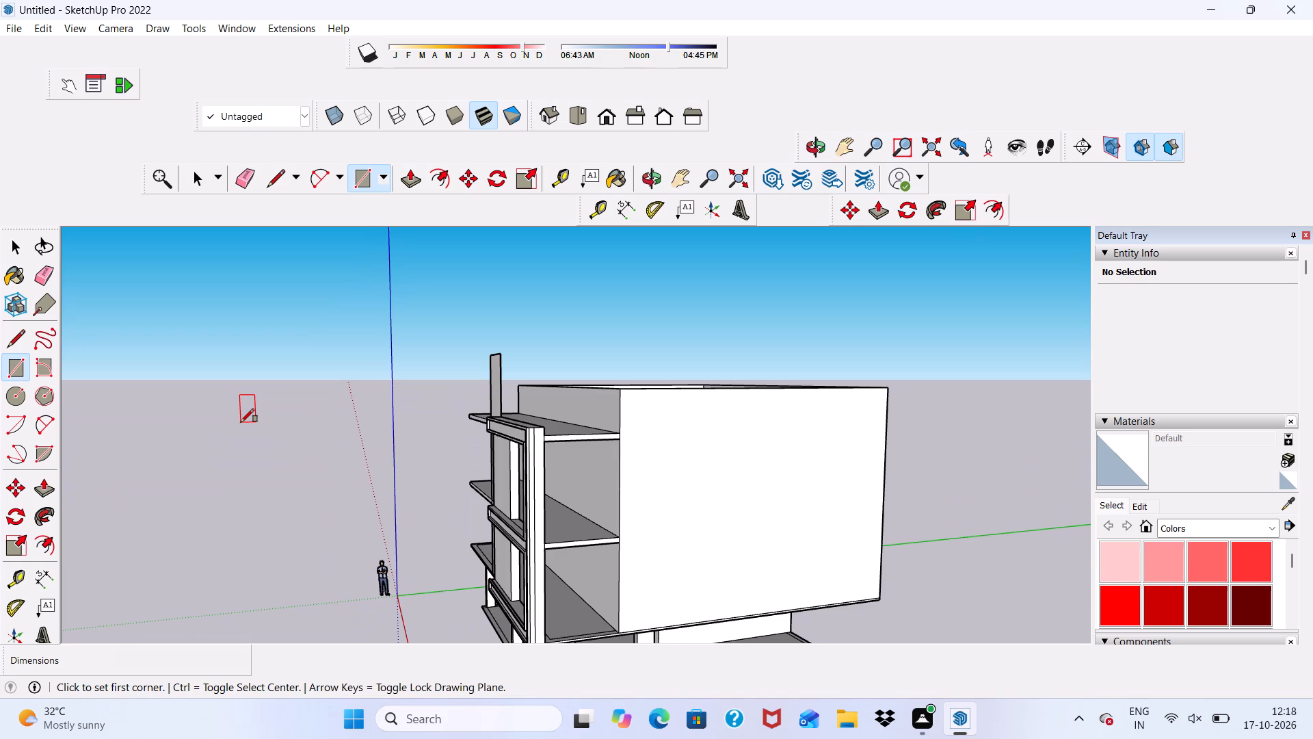
{"action": "key", "text": "space"}
{"action": "scroll", "coordinate": [293, 443], "scroll_direction": "down", "scroll_amount": 4}
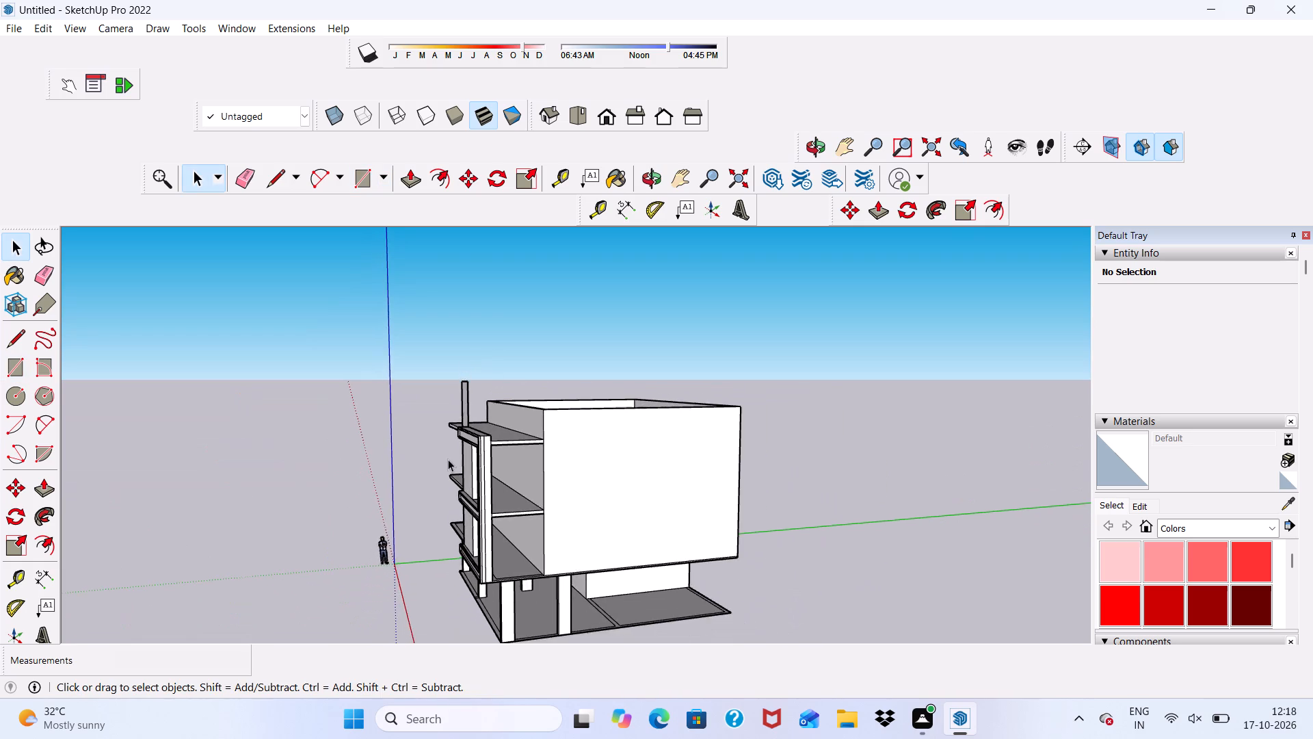
{"action": "middle_click_drag", "start_coordinate": [448, 459], "coordinate": [726, 445]}
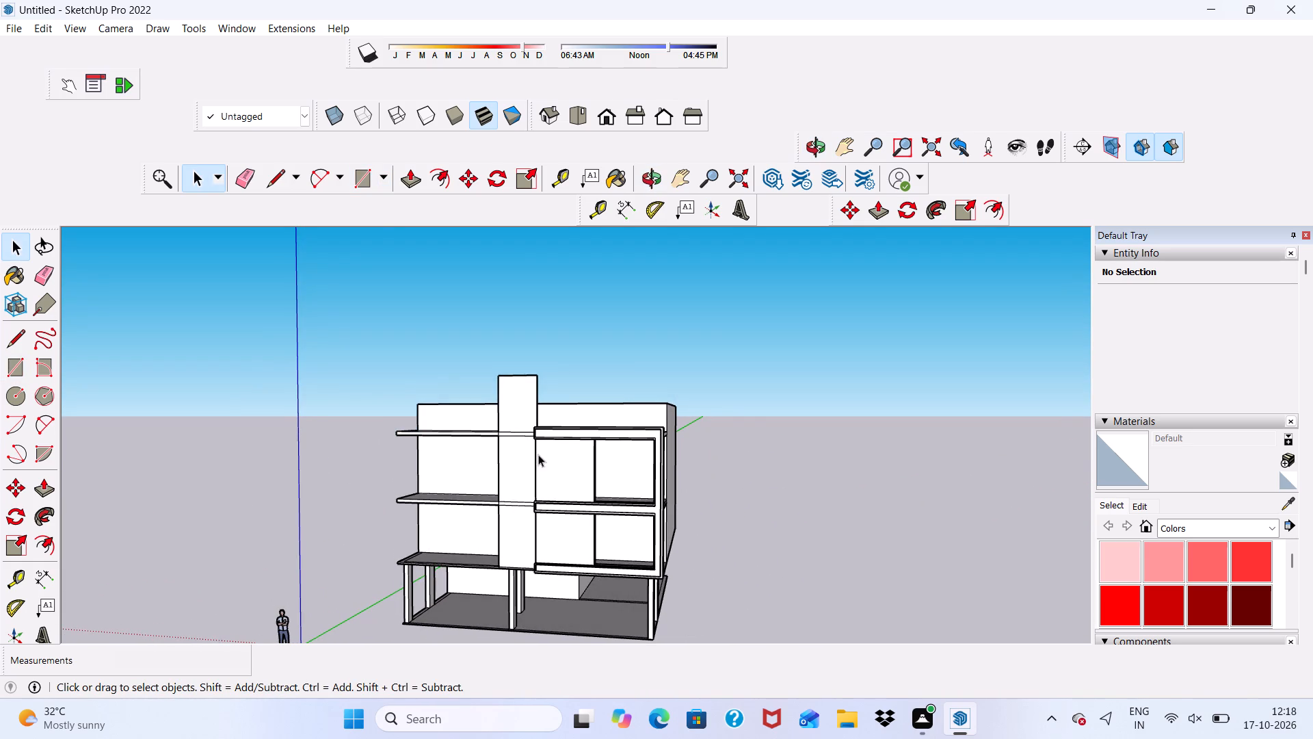
{"action": "scroll", "coordinate": [541, 458], "scroll_direction": "up", "scroll_amount": 5}
{"action": "scroll", "coordinate": [541, 458], "scroll_direction": "down", "scroll_amount": 5}
{"action": "middle_click_drag", "start_coordinate": [550, 502], "coordinate": [633, 456]}
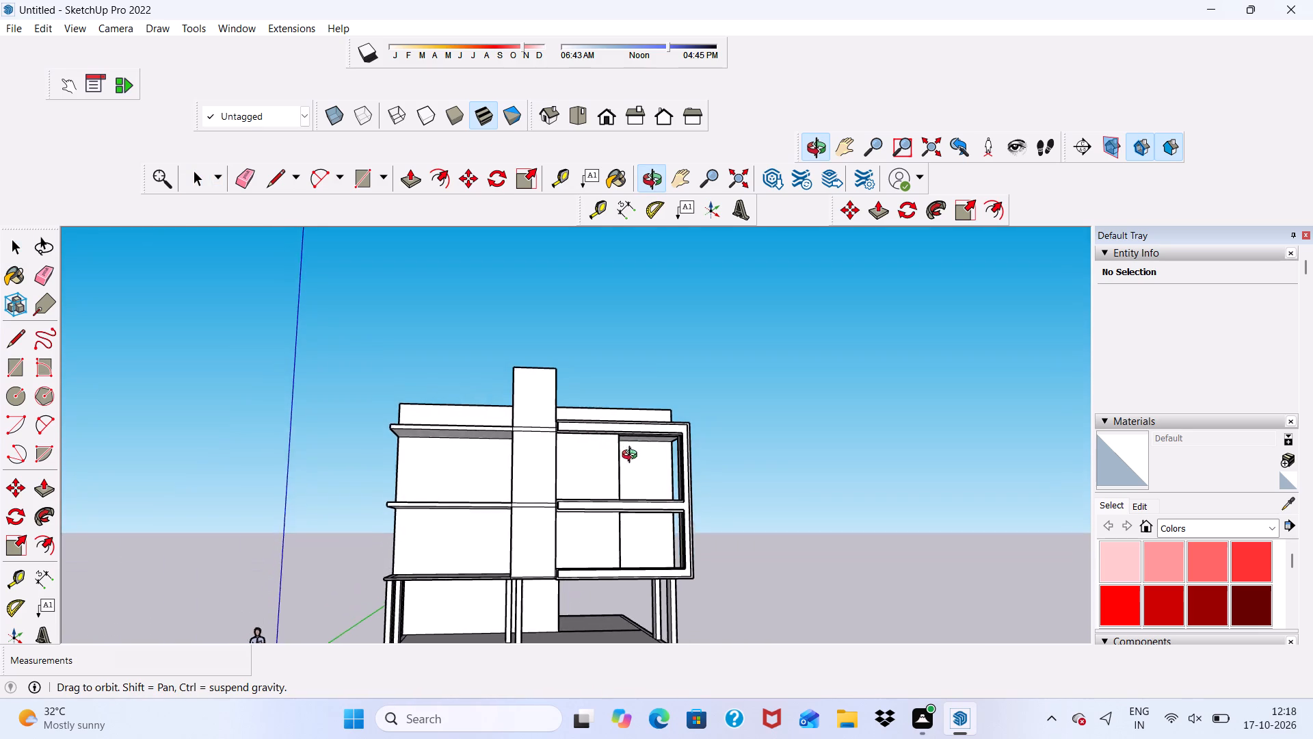
{"action": "middle_click_drag", "start_coordinate": [633, 456], "coordinate": [633, 457]}
Push/Pull the upper portion of the tall rectangle, above the top shelf, out by 9".
{"action": "scroll", "coordinate": [532, 409], "scroll_direction": "up", "scroll_amount": 5}
{"action": "left_click", "coordinate": [541, 406]}
{"action": "scroll", "coordinate": [553, 441], "scroll_direction": "up", "scroll_amount": 6}
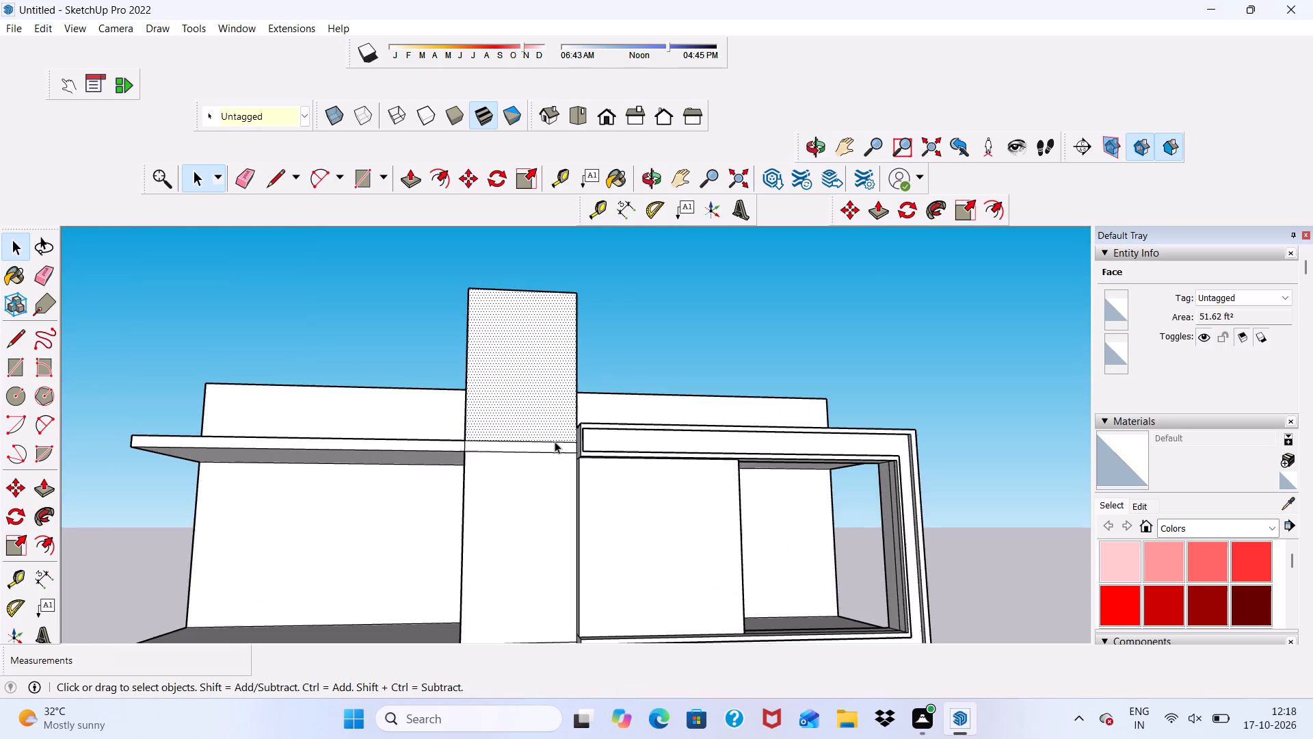
{"action": "left_click", "coordinate": [410, 177]}
{"action": "left_click", "coordinate": [512, 391]}
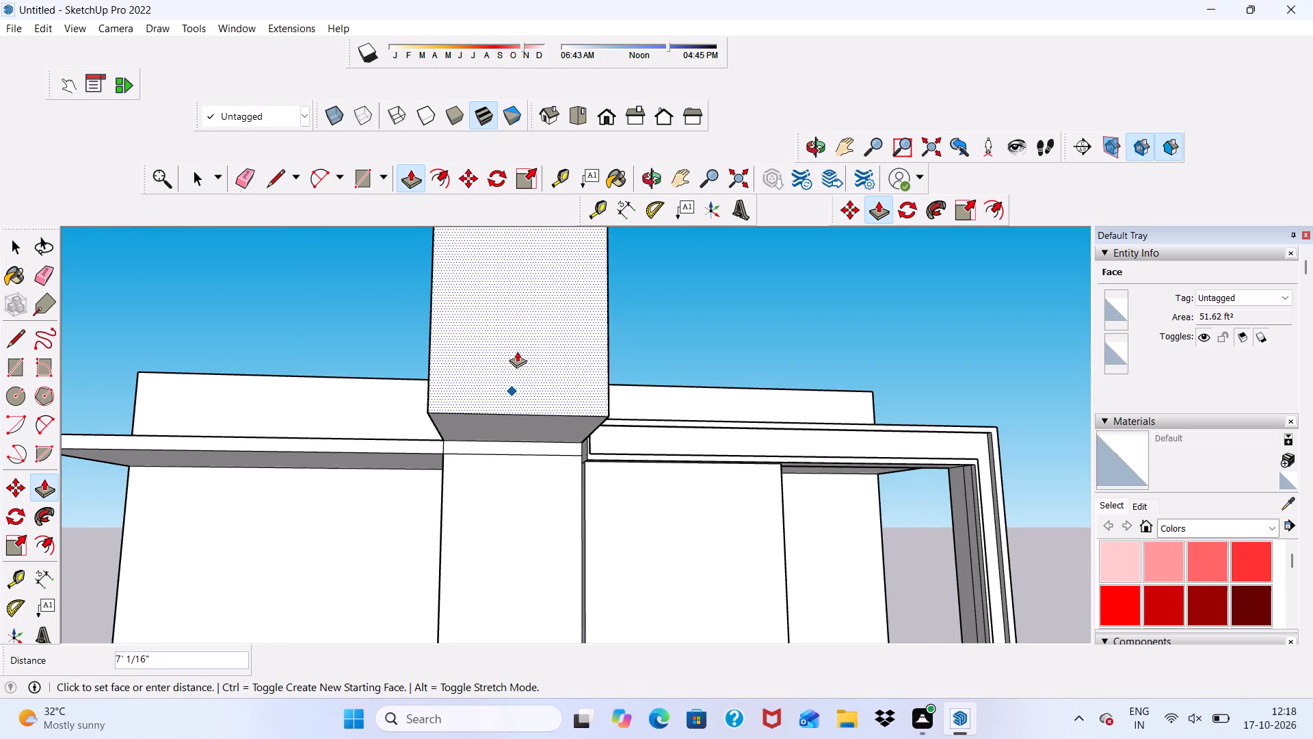
{"action": "key", "text": "9"}
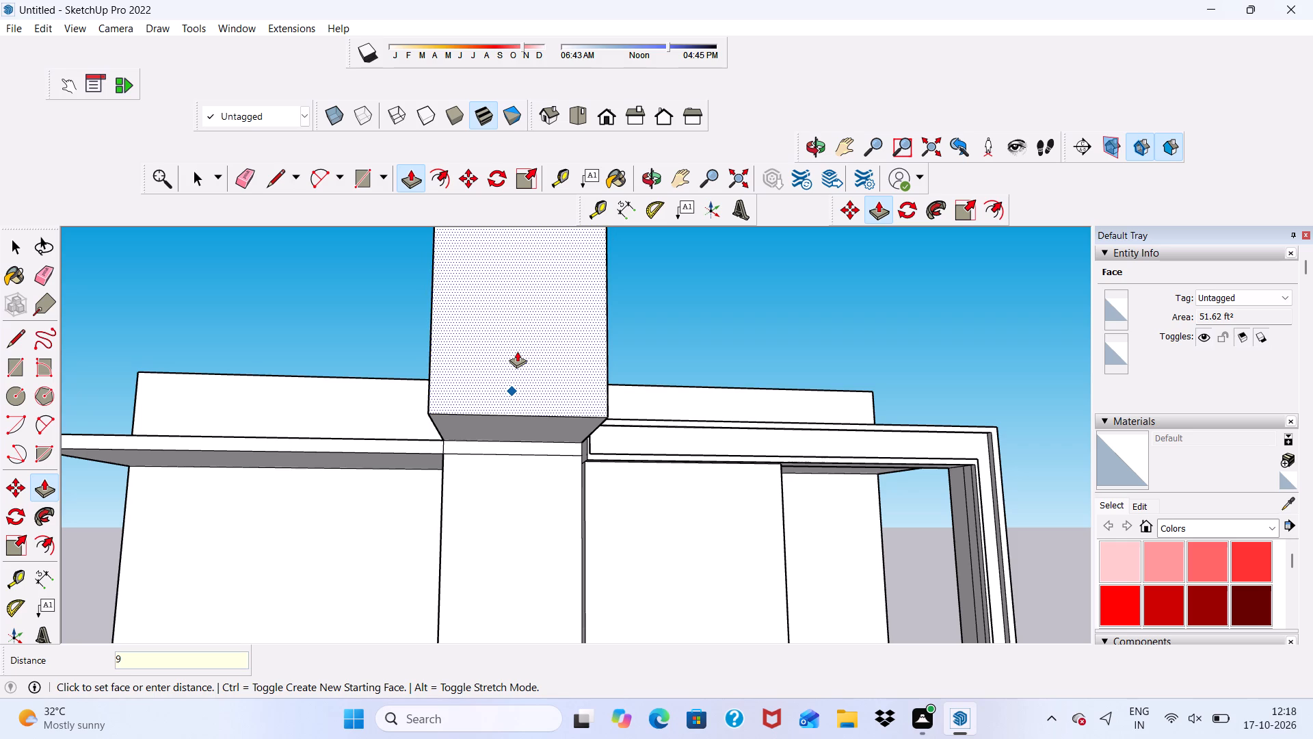
{"action": "key", "text": "shift+quotedbl"}
{"action": "key", "text": "Return"}
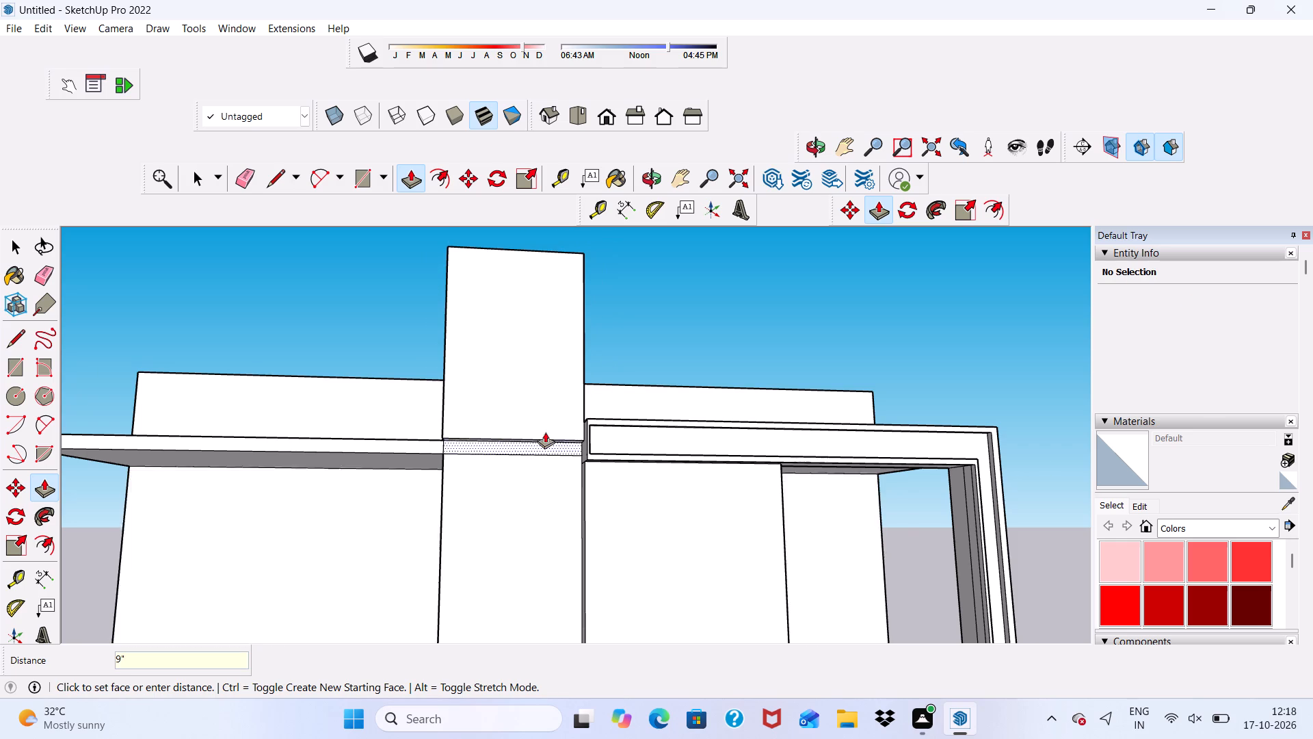
Push/Pull the underside of the thickened upper portion down about 20' 10" as a new starting face, to the lowest shelf's bottom corner.
{"action": "scroll", "coordinate": [545, 432], "scroll_direction": "up", "scroll_amount": 15}
{"action": "left_click", "coordinate": [496, 424]}
{"action": "scroll", "coordinate": [516, 506], "scroll_direction": "down", "scroll_amount": 5}
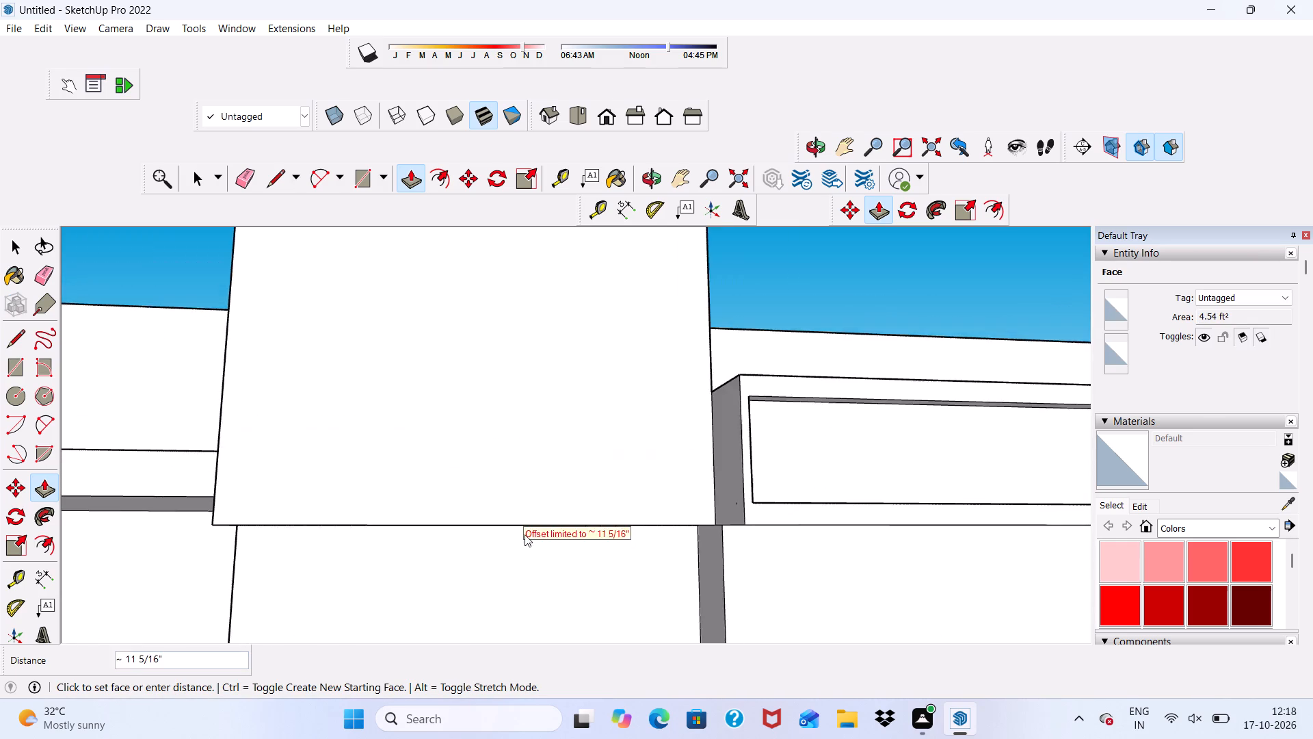
{"action": "scroll", "coordinate": [525, 534], "scroll_direction": "down", "scroll_amount": 20}
{"action": "scroll", "coordinate": [507, 460], "scroll_direction": "down", "scroll_amount": 4}
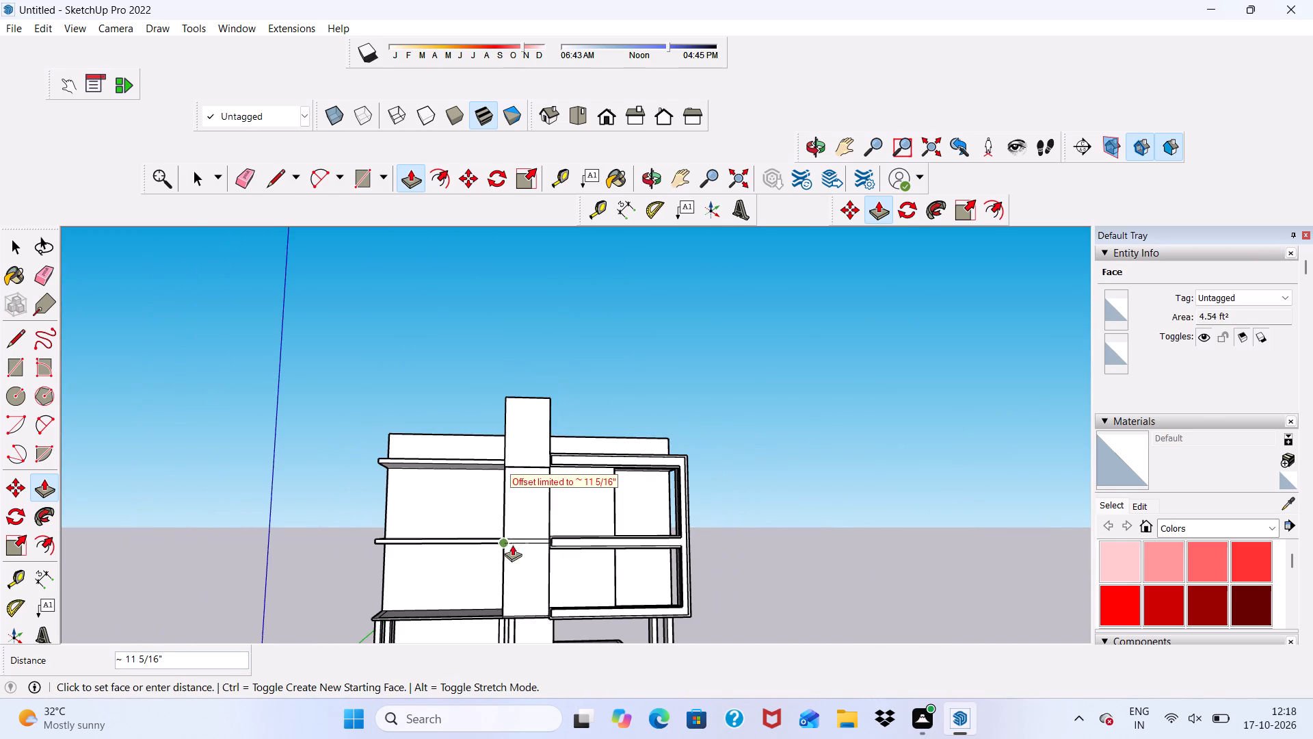
{"action": "scroll", "coordinate": [490, 534], "scroll_direction": "down", "scroll_amount": 5}
{"action": "scroll", "coordinate": [512, 596], "scroll_direction": "up", "scroll_amount": 14}
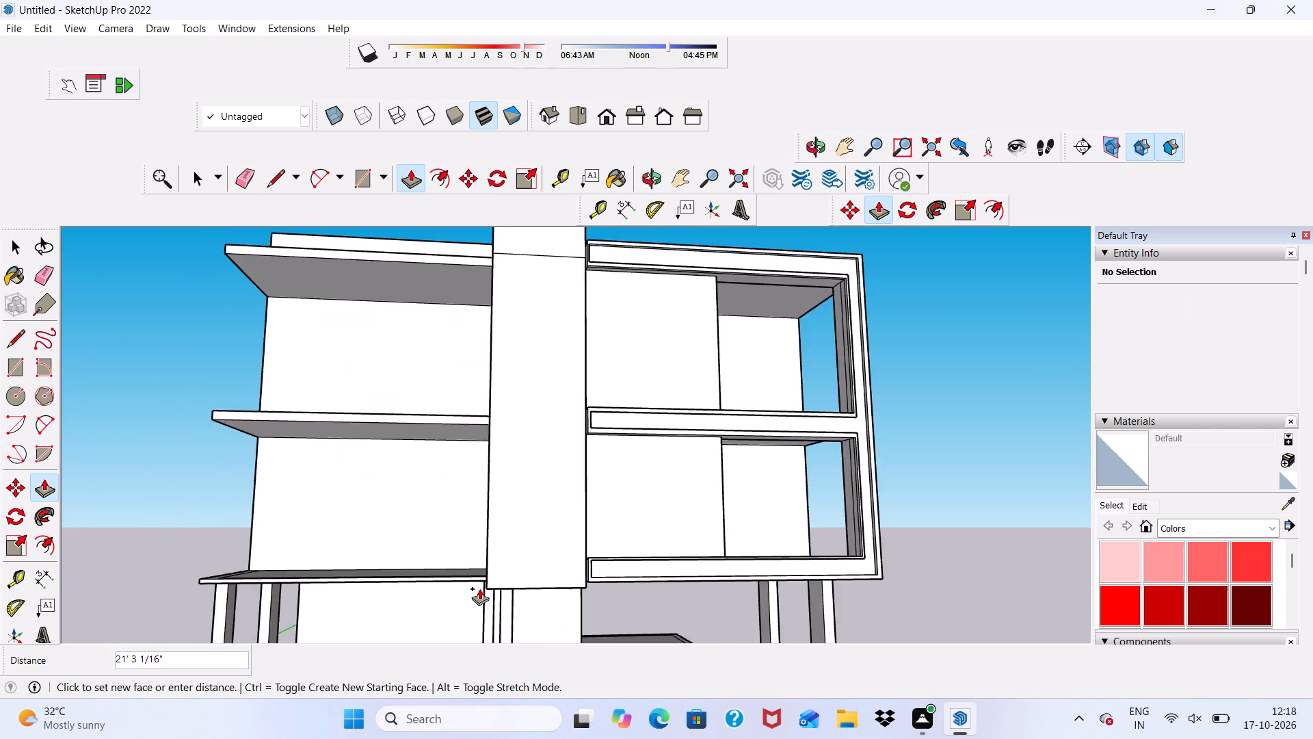
{"action": "scroll", "coordinate": [479, 588], "scroll_direction": "up", "scroll_amount": 4}
{"action": "scroll", "coordinate": [499, 562], "scroll_direction": "down", "scroll_amount": 2}
{"action": "middle_click_drag", "start_coordinate": [514, 569], "coordinate": [541, 439]}
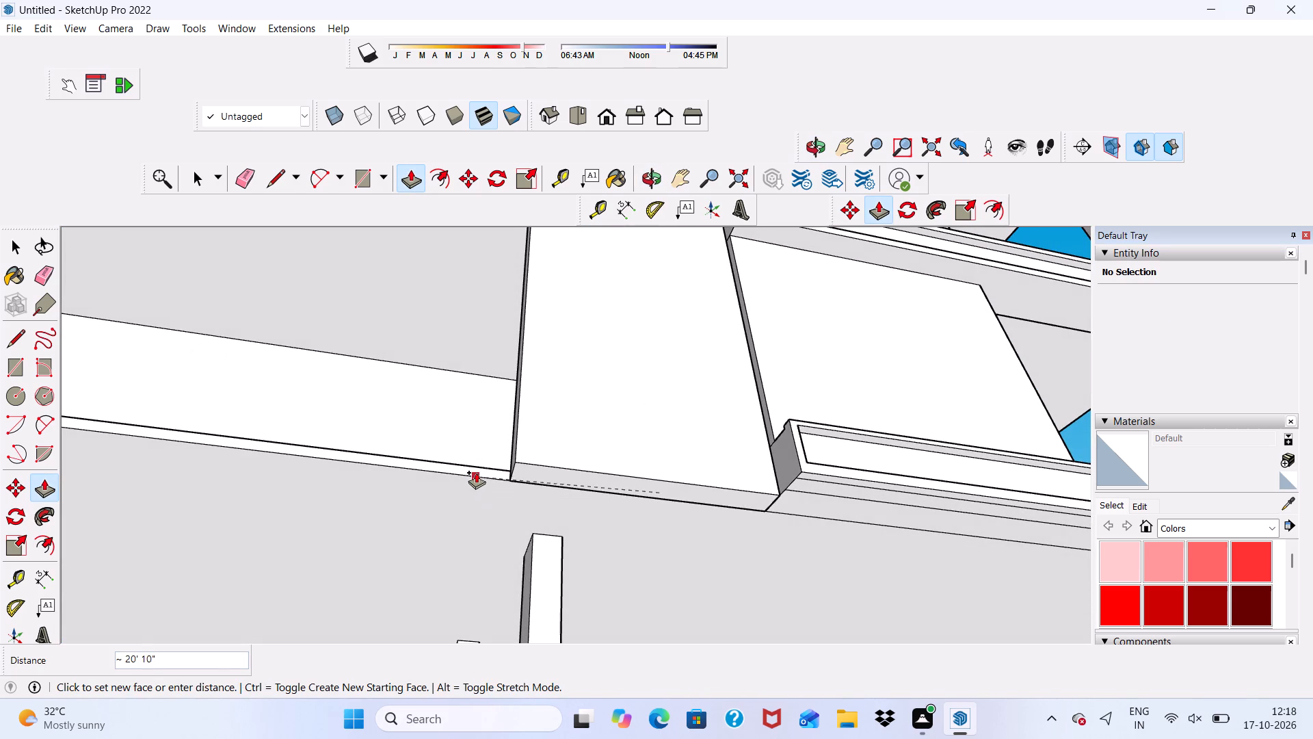
{"action": "left_click", "coordinate": [476, 472]}
{"action": "scroll", "coordinate": [476, 478], "scroll_direction": "down", "scroll_amount": 15}
{"action": "middle_click_drag", "start_coordinate": [609, 450], "coordinate": [557, 549]}
{"action": "scroll", "coordinate": [593, 499], "scroll_direction": "down", "scroll_amount": 1}
{"action": "key", "text": "space"}
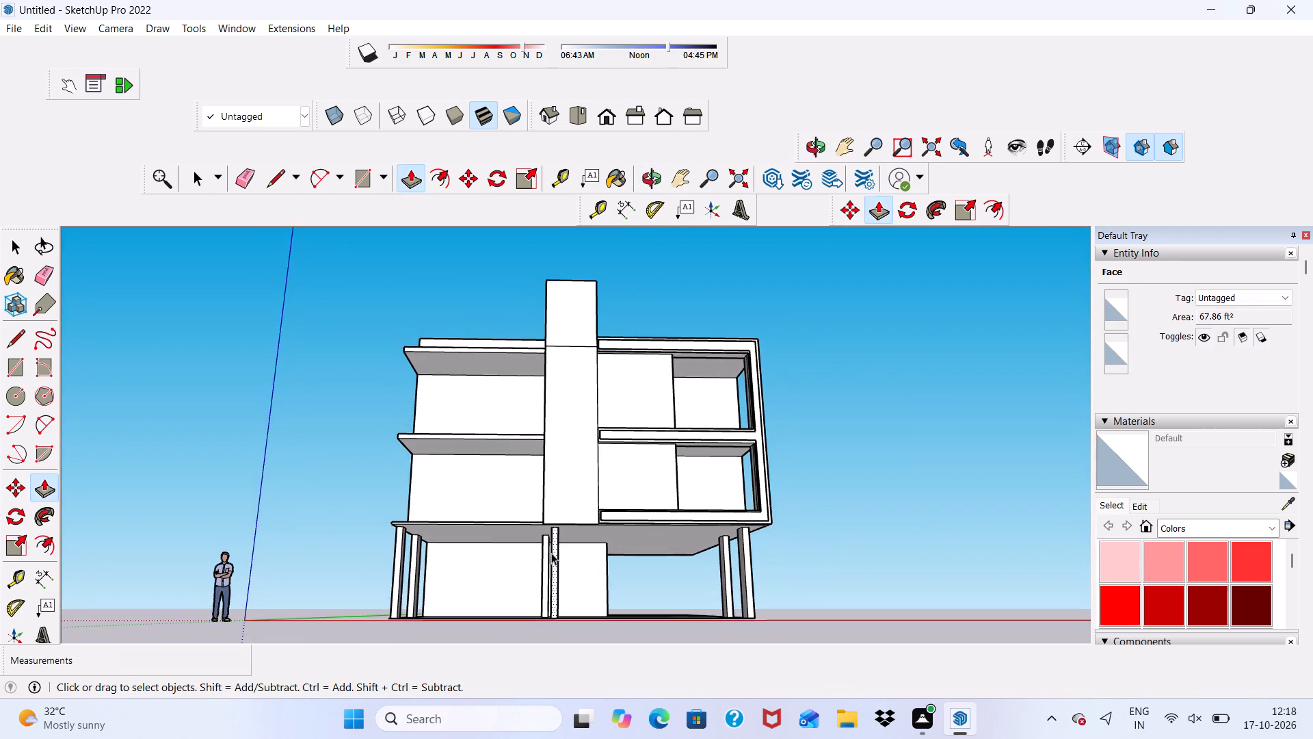
Erase the horizontal seam line across the front of the tall vertical panel.
{"action": "left_click", "coordinate": [248, 173]}
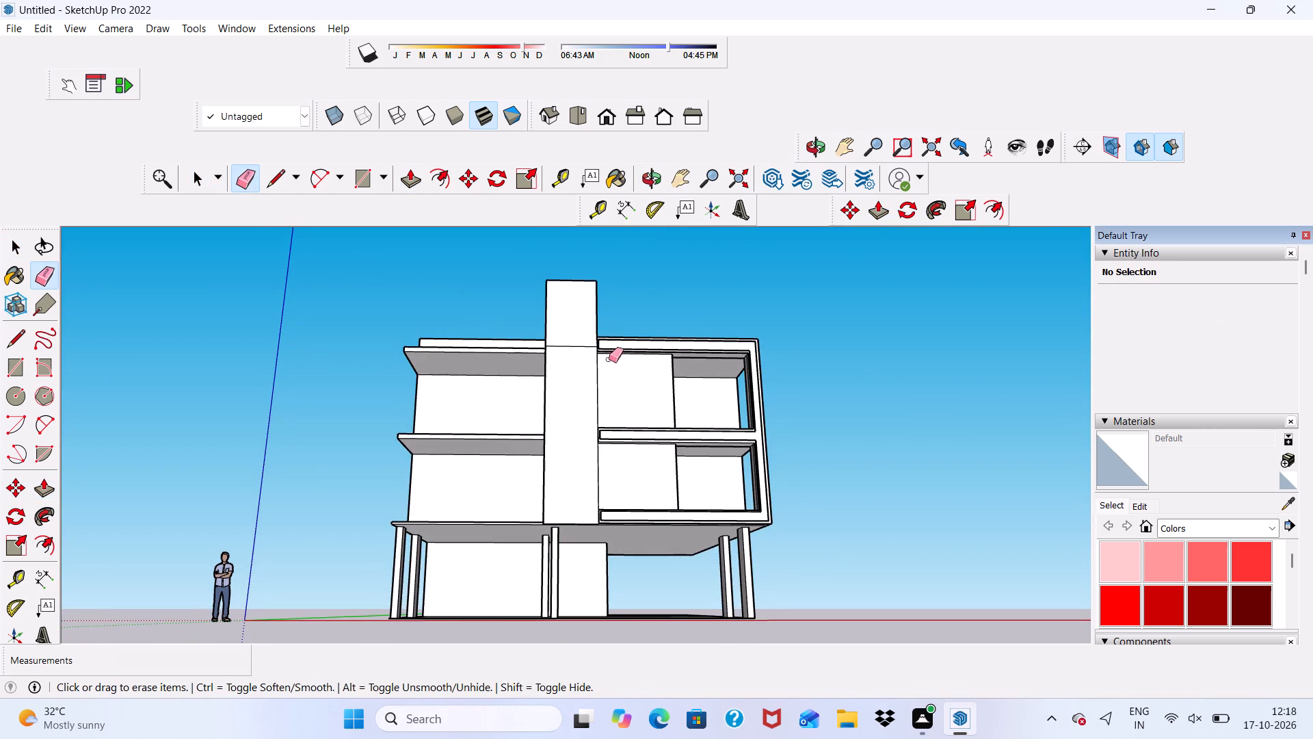
{"action": "scroll", "coordinate": [566, 311], "scroll_direction": "up", "scroll_amount": 4}
{"action": "left_click_drag", "start_coordinate": [562, 357], "coordinate": [562, 379]}
{"action": "scroll", "coordinate": [560, 361], "scroll_direction": "down", "scroll_amount": 6}
Inspect the tall vertical panel and its fit with the shelves, box frames and roof parapet from the front, sides and above.
{"action": "middle_click_drag", "start_coordinate": [569, 404], "coordinate": [486, 551]}
{"action": "scroll", "coordinate": [569, 408], "scroll_direction": "up", "scroll_amount": 1}
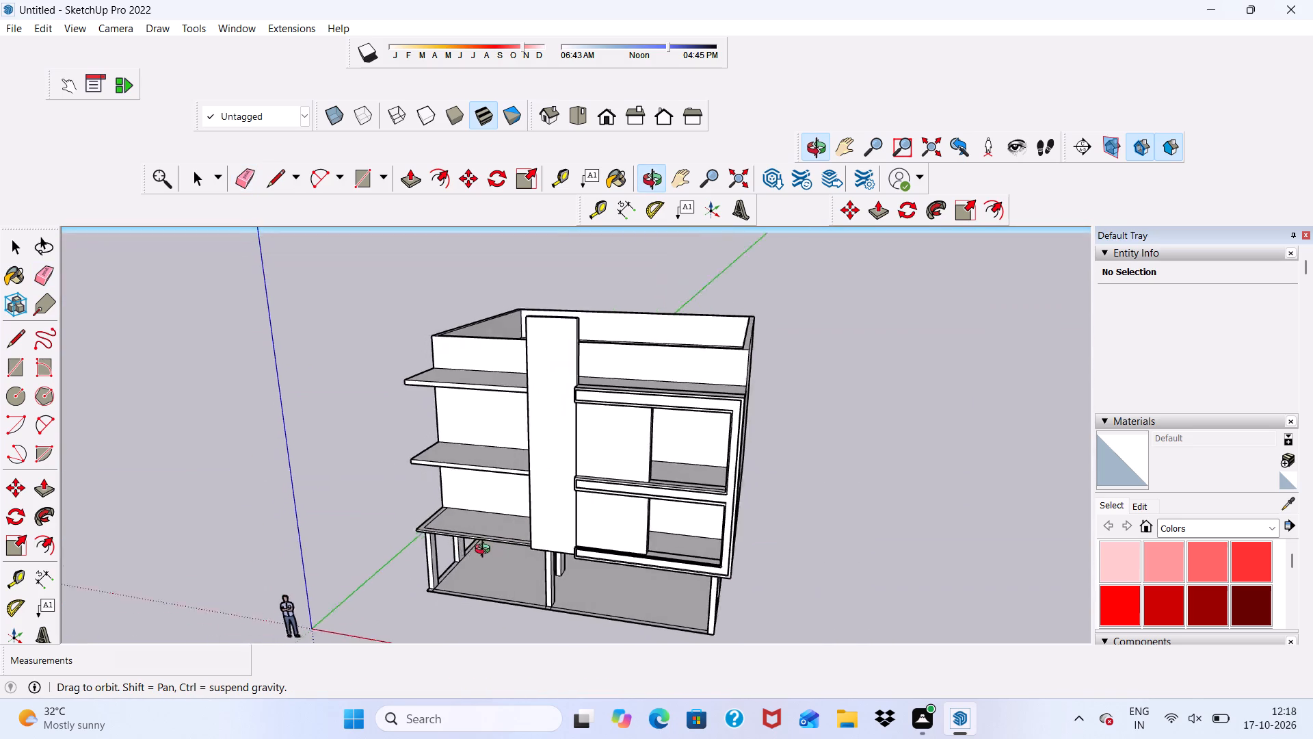
{"action": "middle_click_drag", "start_coordinate": [486, 551], "coordinate": [194, 567]}
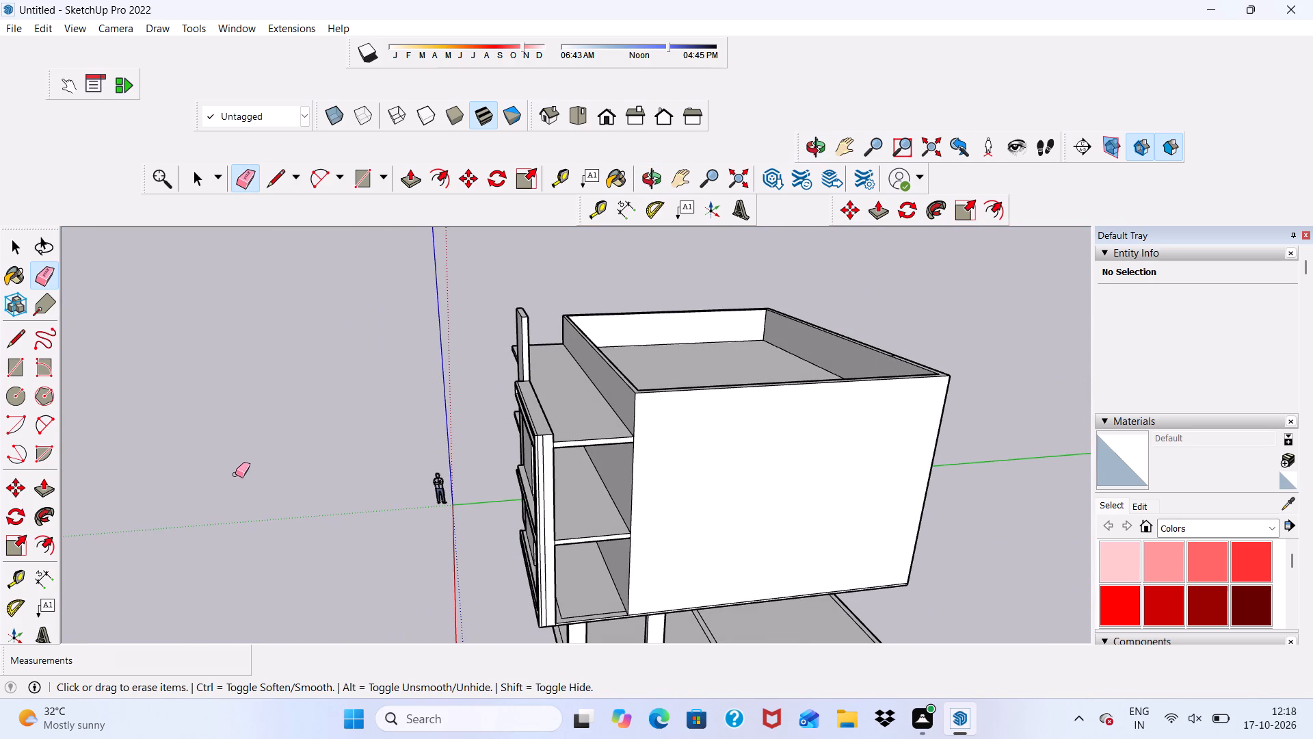
{"action": "middle_click_drag", "start_coordinate": [271, 420], "coordinate": [765, 350]}
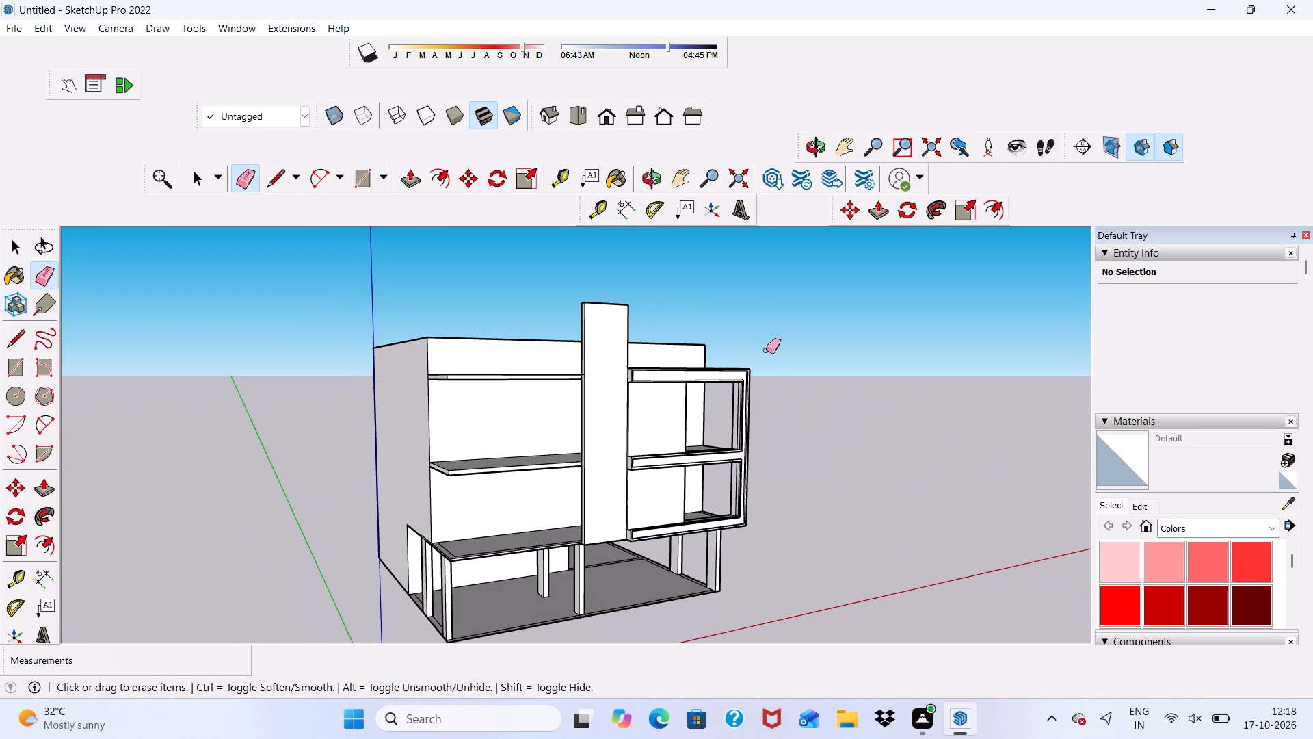
{"action": "key", "text": "space"}
{"action": "scroll", "coordinate": [520, 324], "scroll_direction": "up", "scroll_amount": 4}
{"action": "scroll", "coordinate": [538, 352], "scroll_direction": "down", "scroll_amount": 11}
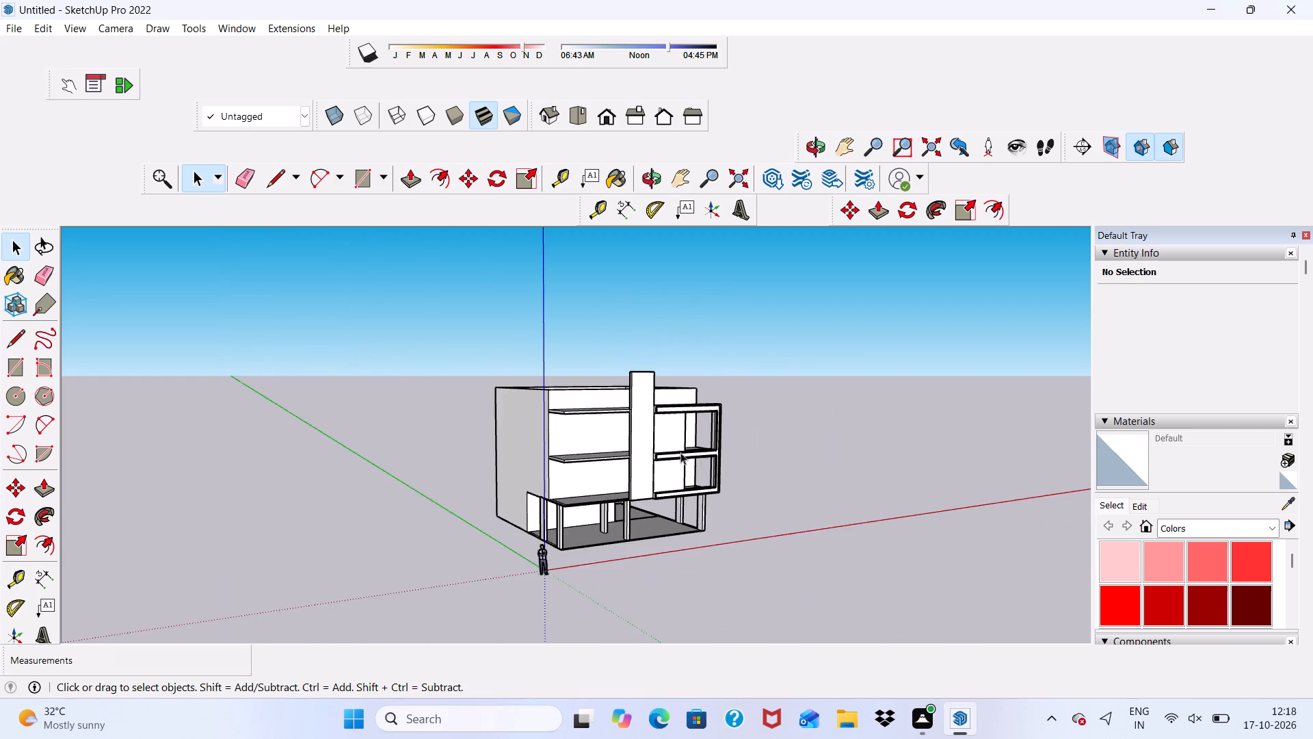
{"action": "middle_click_drag", "start_coordinate": [680, 454], "coordinate": [492, 530]}
{"action": "scroll", "coordinate": [644, 374], "scroll_direction": "up", "scroll_amount": 6}
{"action": "scroll", "coordinate": [628, 431], "scroll_direction": "down", "scroll_amount": 2}
{"action": "middle_click_drag", "start_coordinate": [605, 478], "coordinate": [669, 380]}
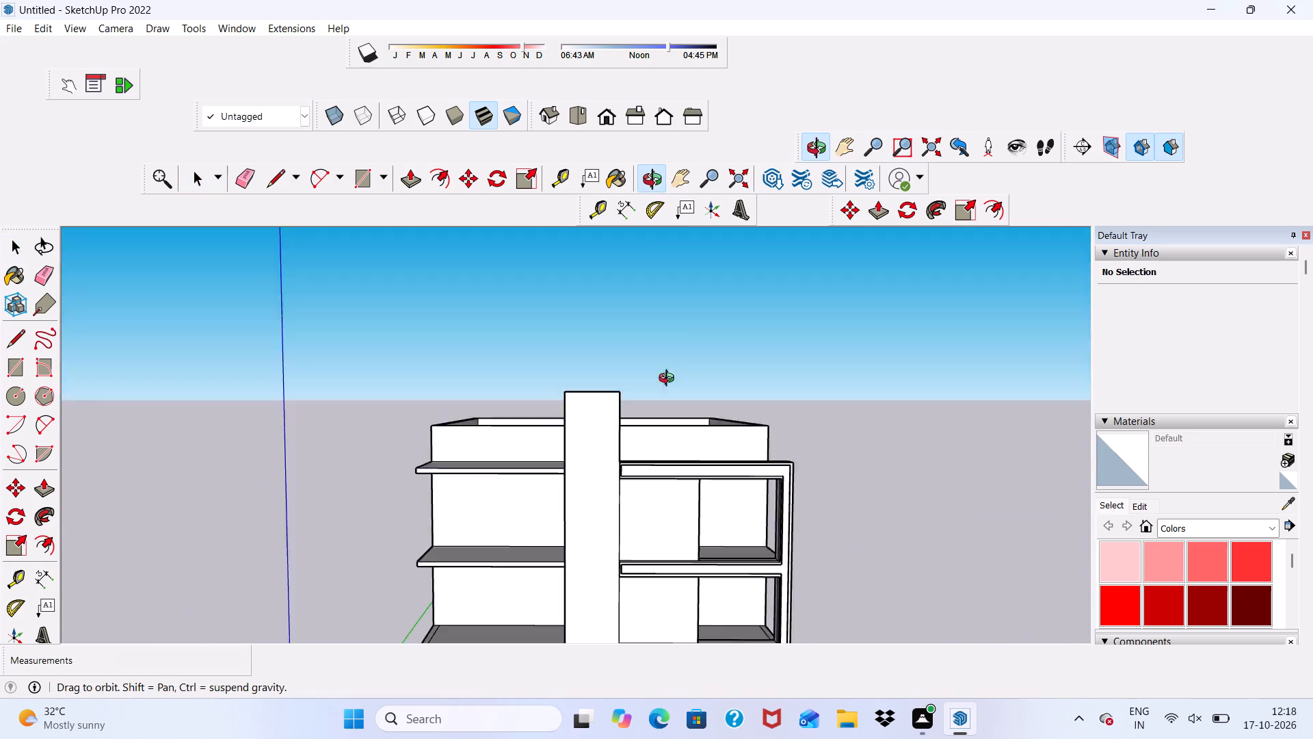
{"action": "middle_click_drag", "start_coordinate": [669, 380], "coordinate": [735, 335]}
{"action": "scroll", "coordinate": [743, 331], "scroll_direction": "down", "scroll_amount": 6}
{"action": "scroll", "coordinate": [664, 452], "scroll_direction": "up", "scroll_amount": 5}
{"action": "scroll", "coordinate": [664, 370], "scroll_direction": "down", "scroll_amount": 1}
{"action": "middle_click_drag", "start_coordinate": [664, 370], "coordinate": [614, 429]}
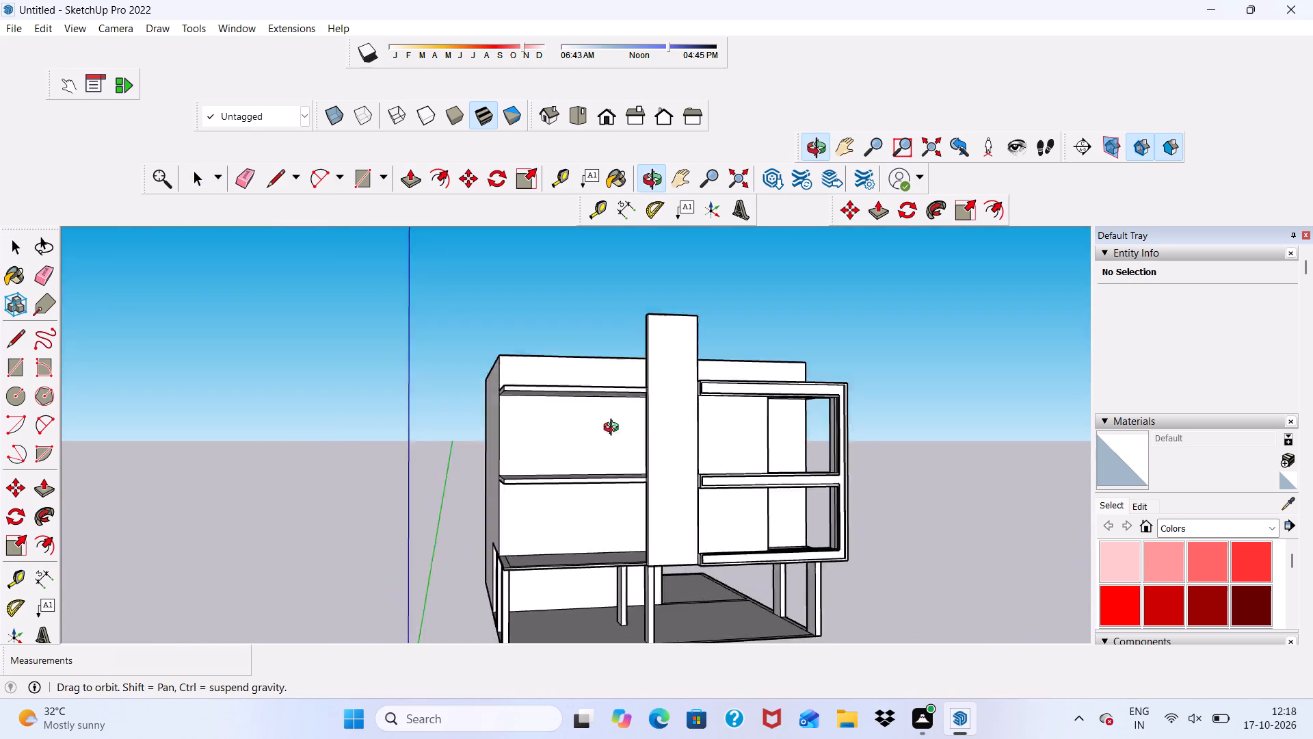
{"action": "middle_click_drag", "start_coordinate": [614, 429], "coordinate": [376, 499]}
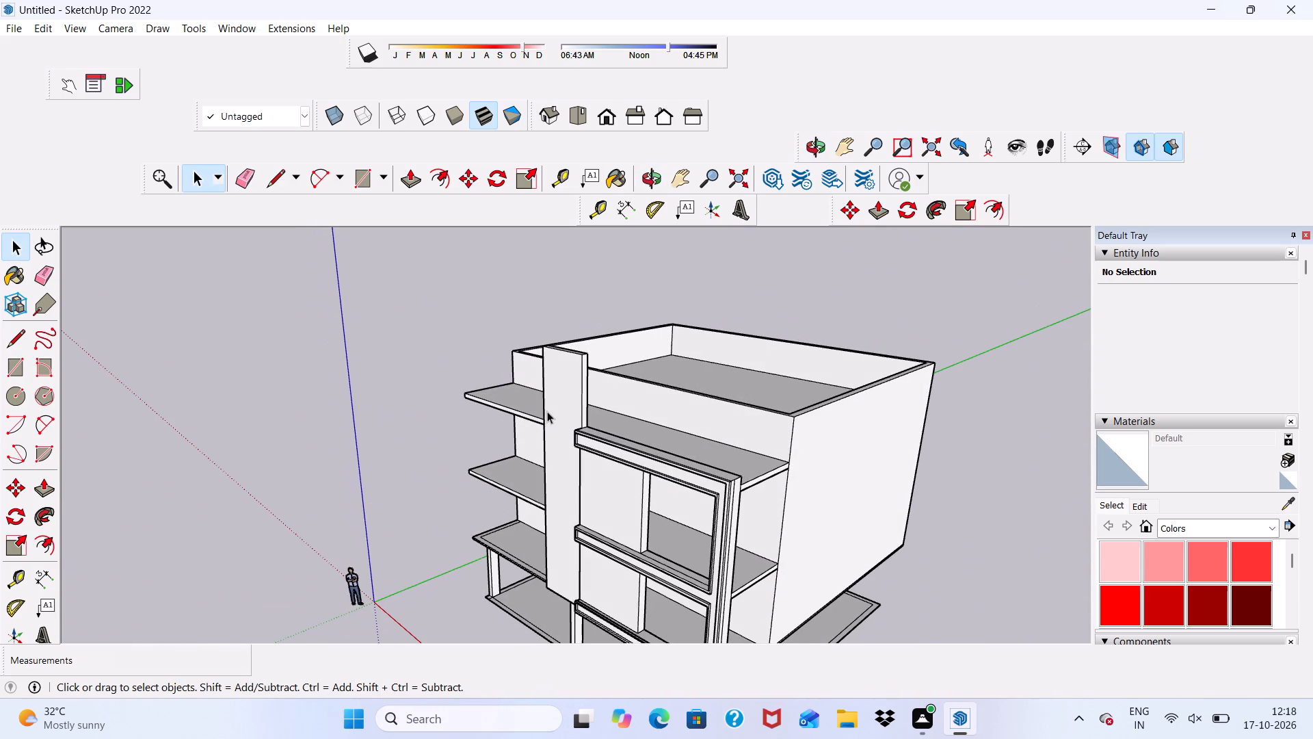
{"action": "scroll", "coordinate": [547, 411], "scroll_direction": "up", "scroll_amount": 6}
{"action": "scroll", "coordinate": [547, 411], "scroll_direction": "down", "scroll_amount": 5}
{"action": "middle_click_drag", "start_coordinate": [560, 447], "coordinate": [588, 411]}
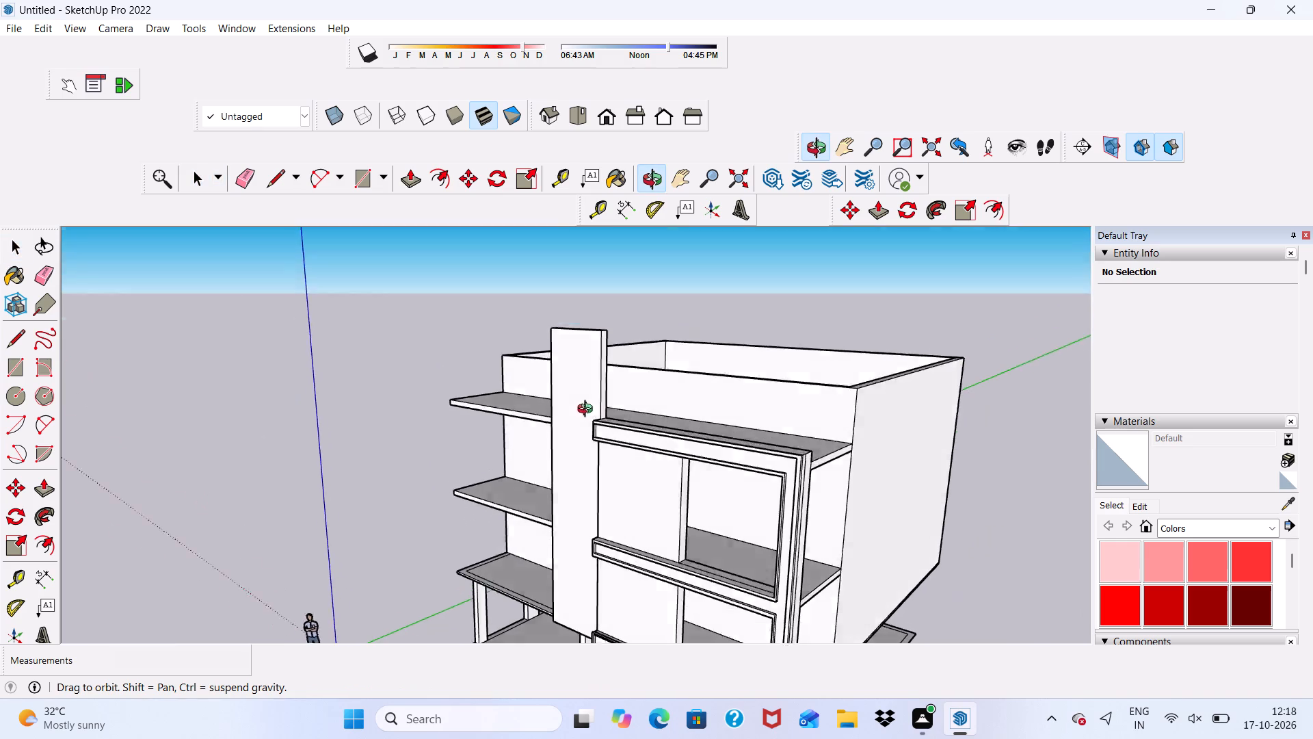
{"action": "middle_click_drag", "start_coordinate": [588, 411], "coordinate": [477, 450]}
{"action": "scroll", "coordinate": [667, 416], "scroll_direction": "up", "scroll_amount": 3}
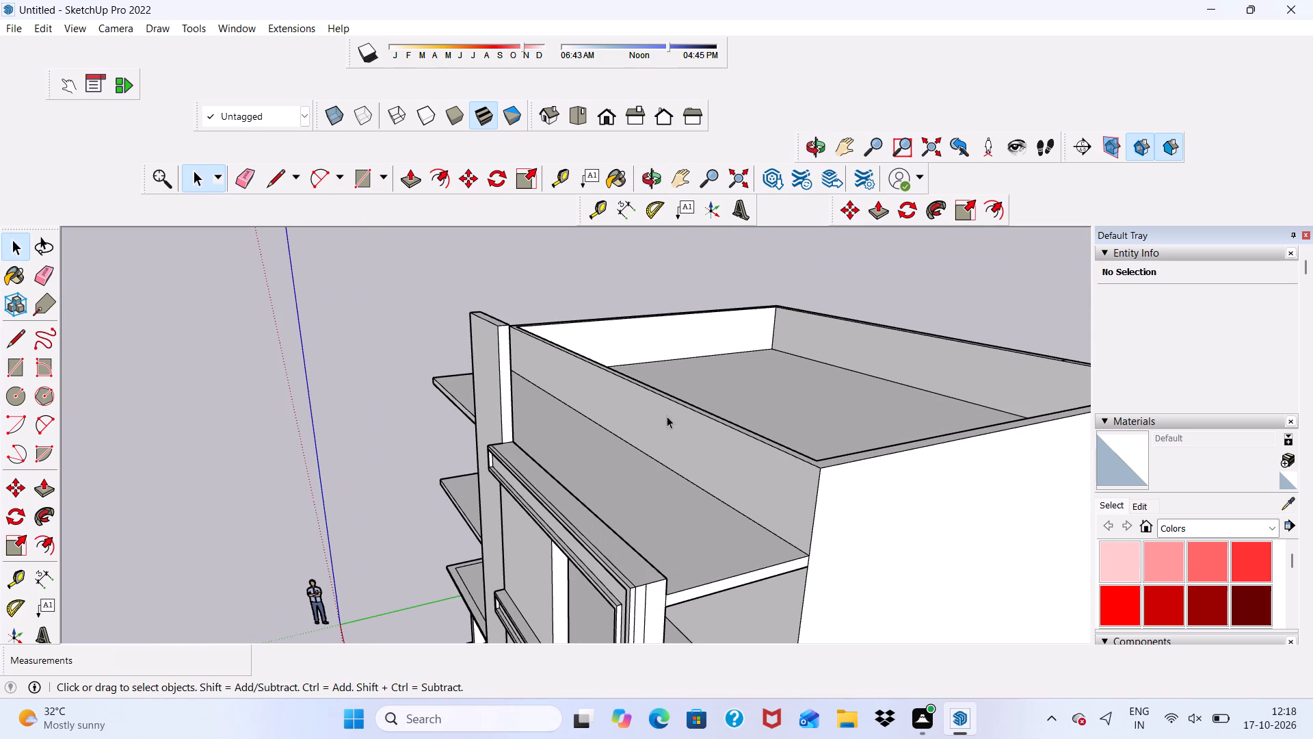
{"action": "scroll", "coordinate": [667, 416], "scroll_direction": "up", "scroll_amount": 2}
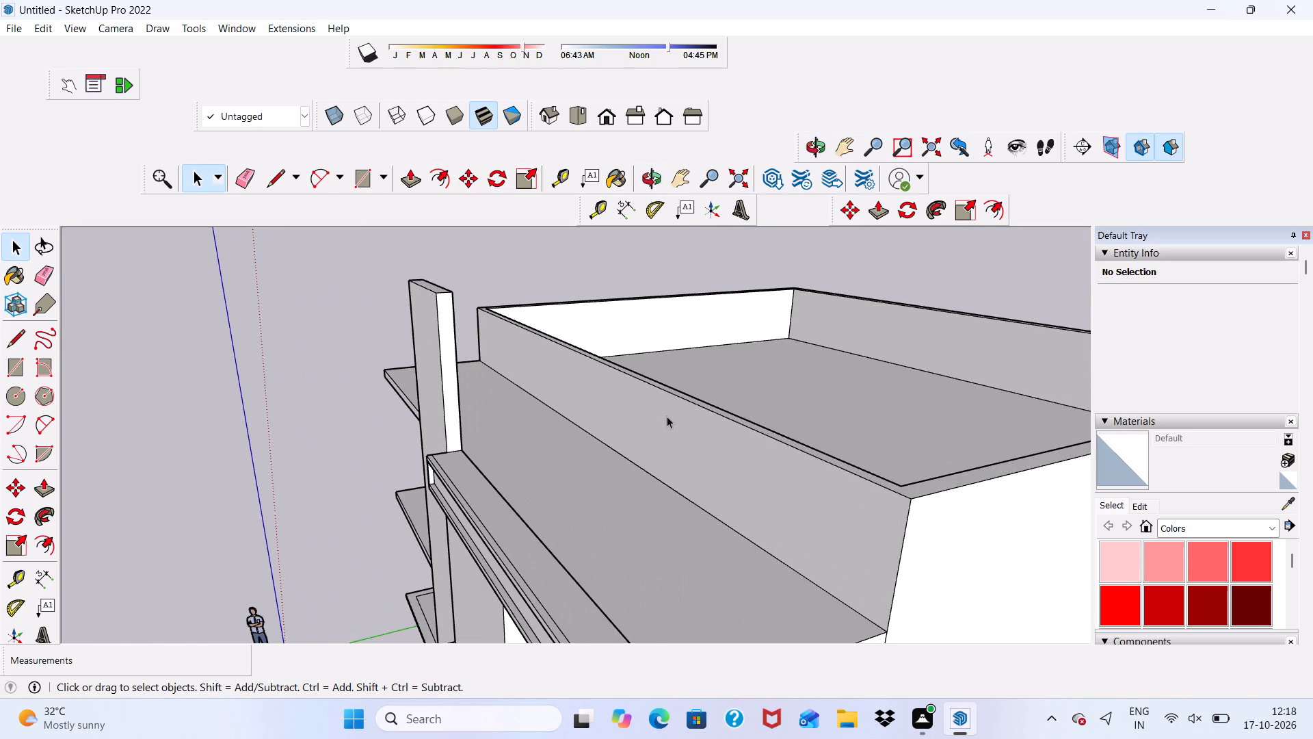
{"action": "scroll", "coordinate": [667, 416], "scroll_direction": "up", "scroll_amount": 1}
Draw a 6" line across the top face of the roof parapet, on the side beside the tall vertical panel.
{"action": "left_click", "coordinate": [274, 178]}
{"action": "scroll", "coordinate": [635, 435], "scroll_direction": "down", "scroll_amount": 4}
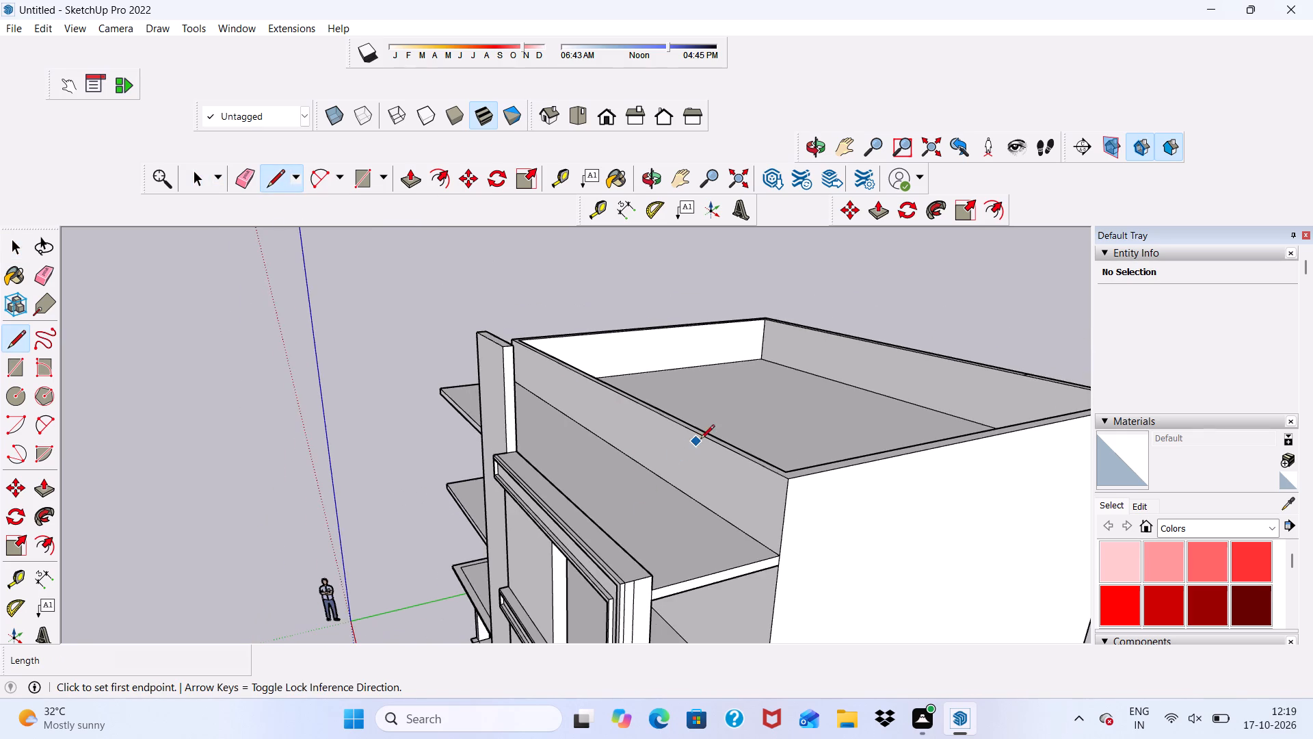
{"action": "scroll", "coordinate": [700, 440], "scroll_direction": "up", "scroll_amount": 5}
{"action": "scroll", "coordinate": [658, 400], "scroll_direction": "down", "scroll_amount": 10}
{"action": "middle_click_drag", "start_coordinate": [858, 429], "coordinate": [719, 481]}
{"action": "scroll", "coordinate": [1108, 554], "scroll_direction": "up", "scroll_amount": 6}
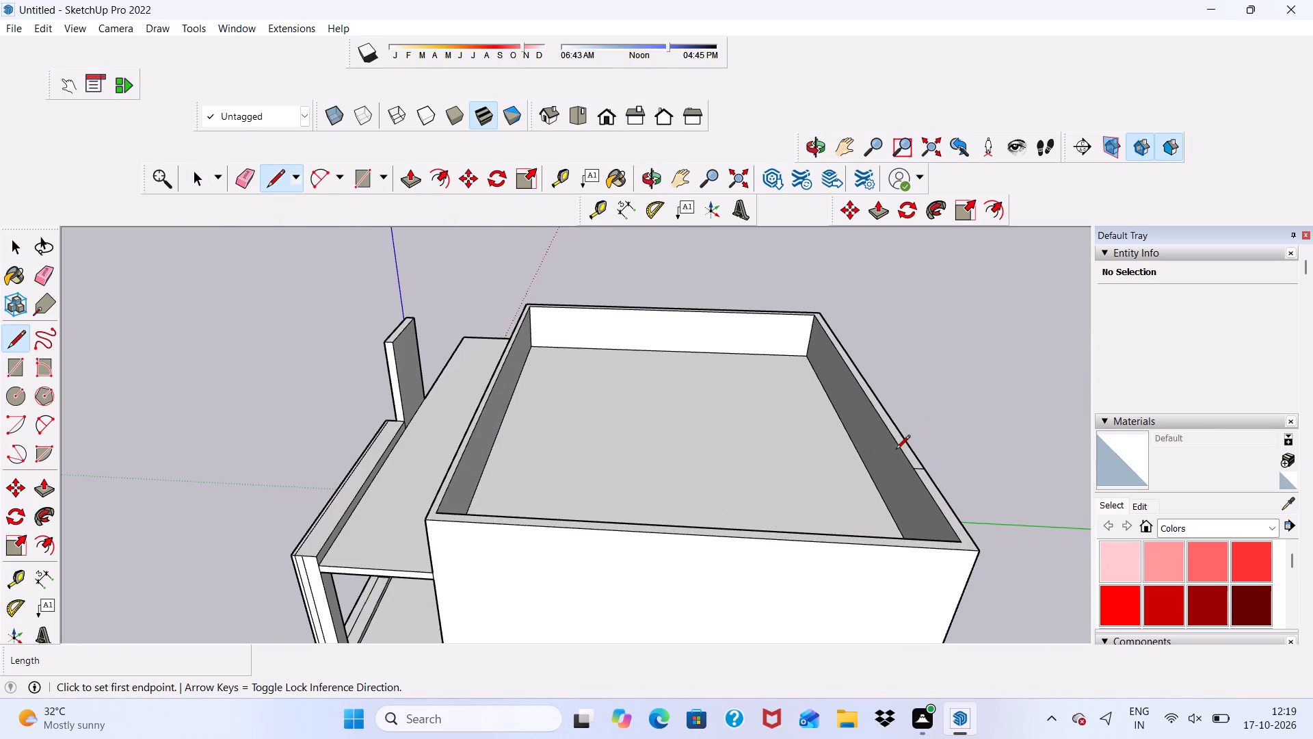
{"action": "scroll", "coordinate": [297, 391], "scroll_direction": "up", "scroll_amount": 3}
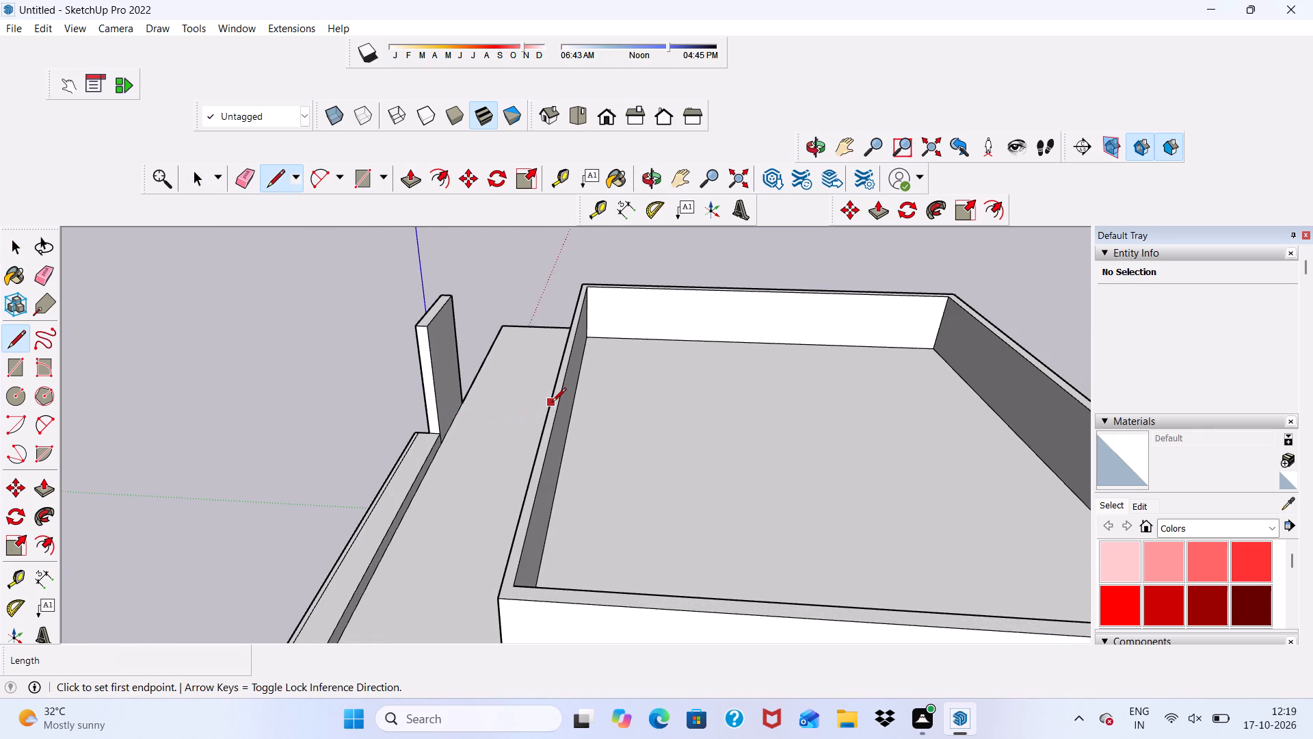
{"action": "scroll", "coordinate": [552, 404], "scroll_direction": "up", "scroll_amount": 4}
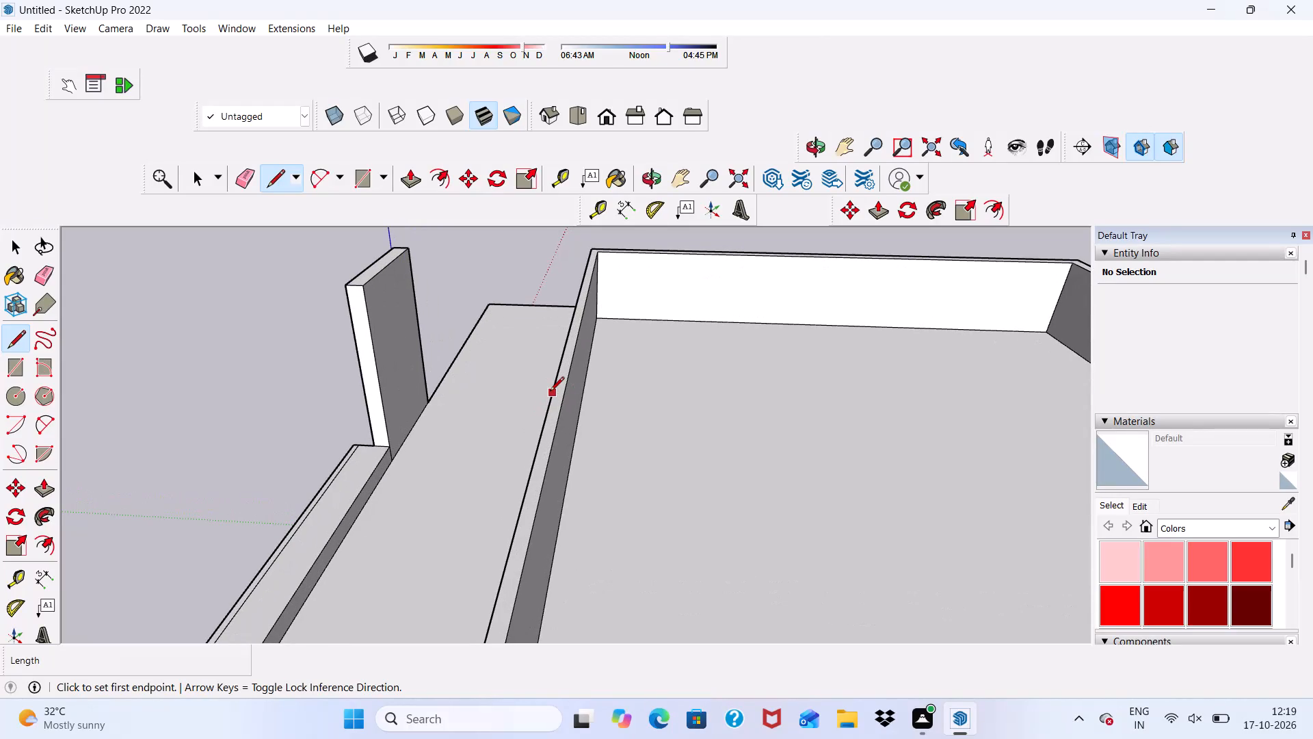
{"action": "left_click", "coordinate": [550, 392]}
{"action": "left_click", "coordinate": [565, 393]}
{"action": "scroll", "coordinate": [502, 423], "scroll_direction": "down", "scroll_amount": 2}
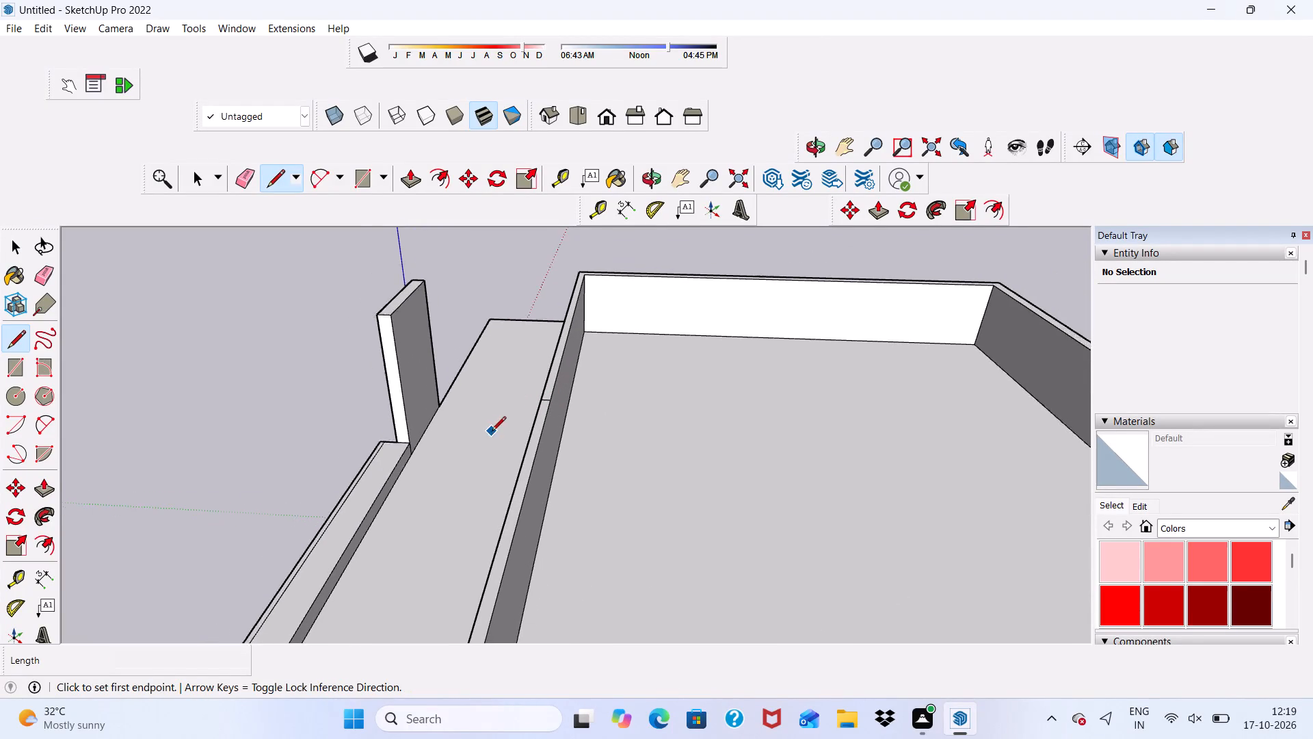
{"action": "scroll", "coordinate": [492, 432], "scroll_direction": "down", "scroll_amount": 1}
{"action": "key", "text": "space"}
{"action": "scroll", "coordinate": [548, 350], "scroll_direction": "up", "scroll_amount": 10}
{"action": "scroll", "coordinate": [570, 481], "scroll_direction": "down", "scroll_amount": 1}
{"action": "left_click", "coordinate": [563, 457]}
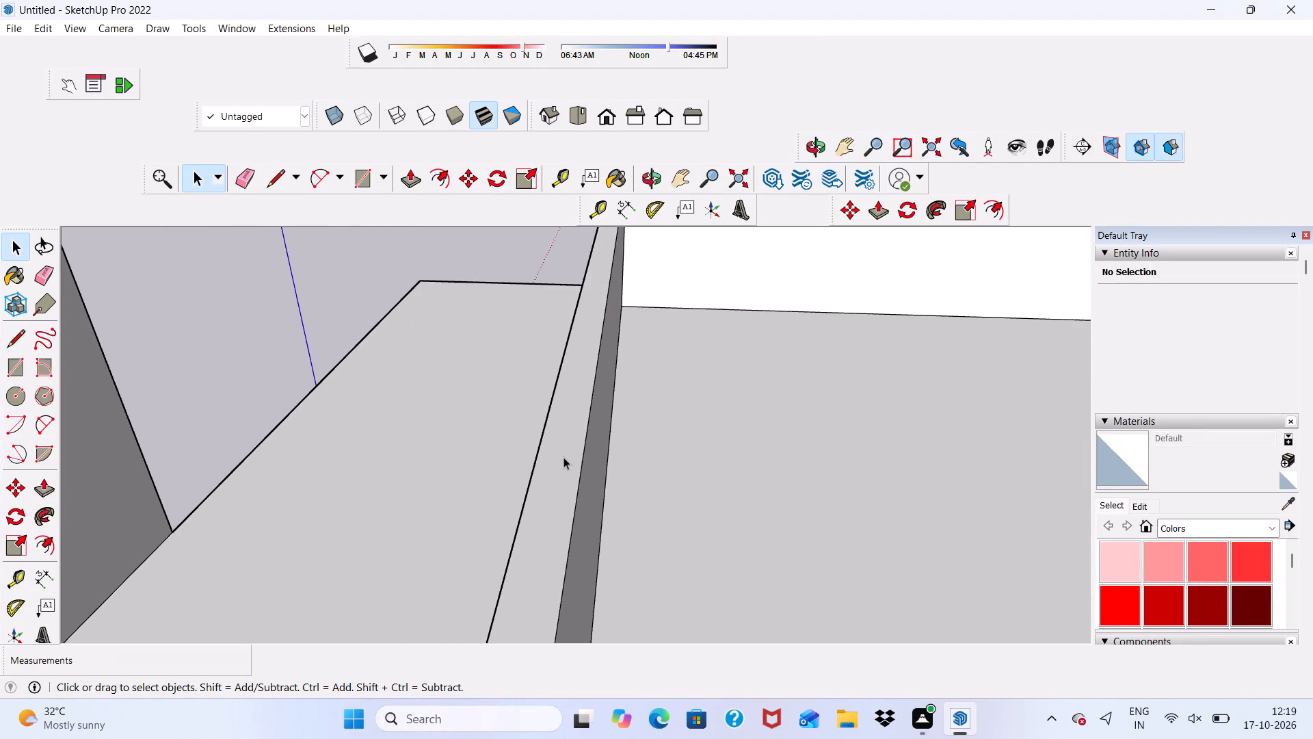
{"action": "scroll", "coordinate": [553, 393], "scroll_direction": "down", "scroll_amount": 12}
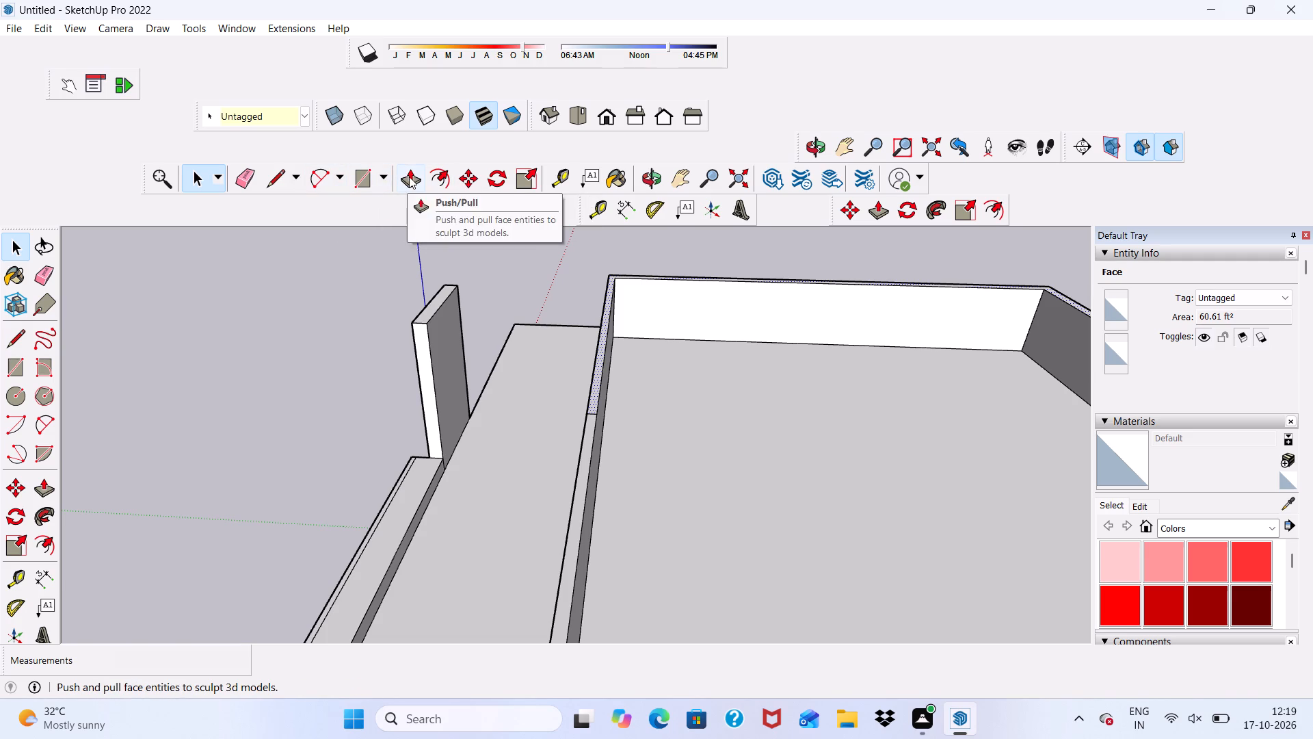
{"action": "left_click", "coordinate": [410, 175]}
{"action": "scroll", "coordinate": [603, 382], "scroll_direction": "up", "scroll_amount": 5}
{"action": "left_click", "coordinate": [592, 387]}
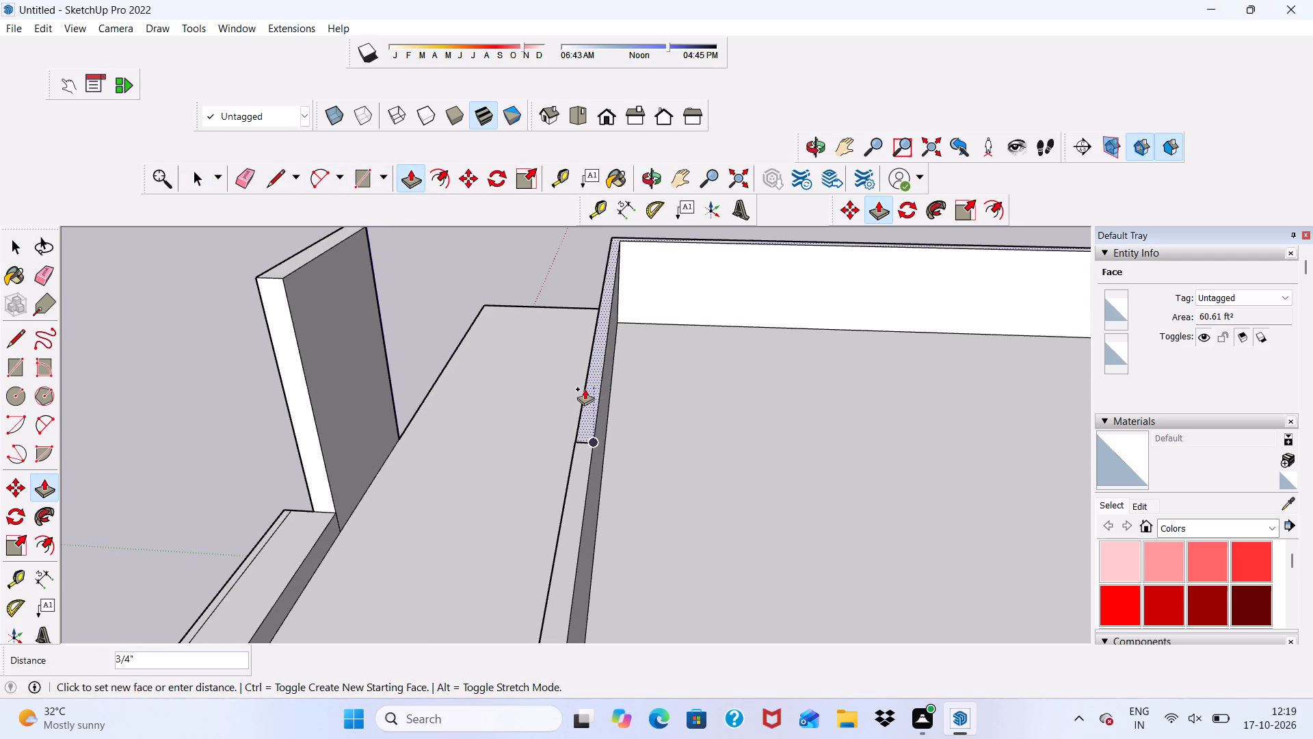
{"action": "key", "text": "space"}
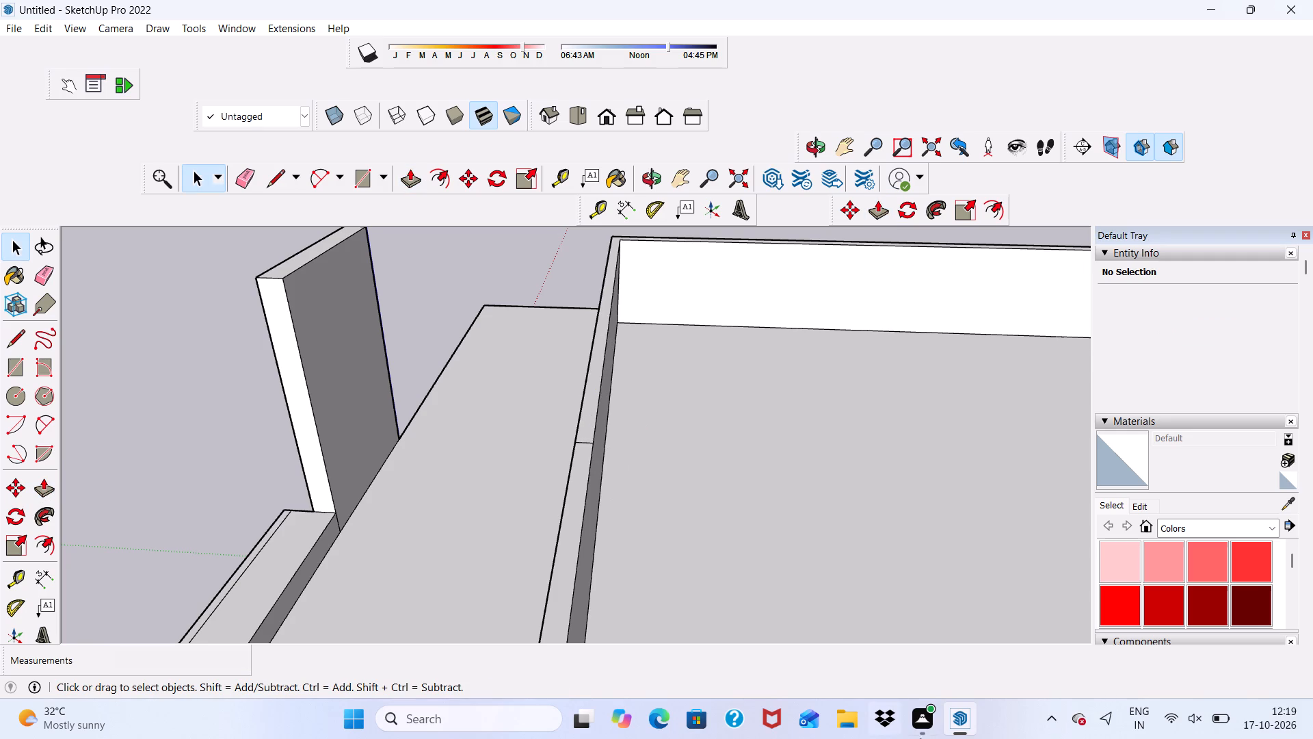
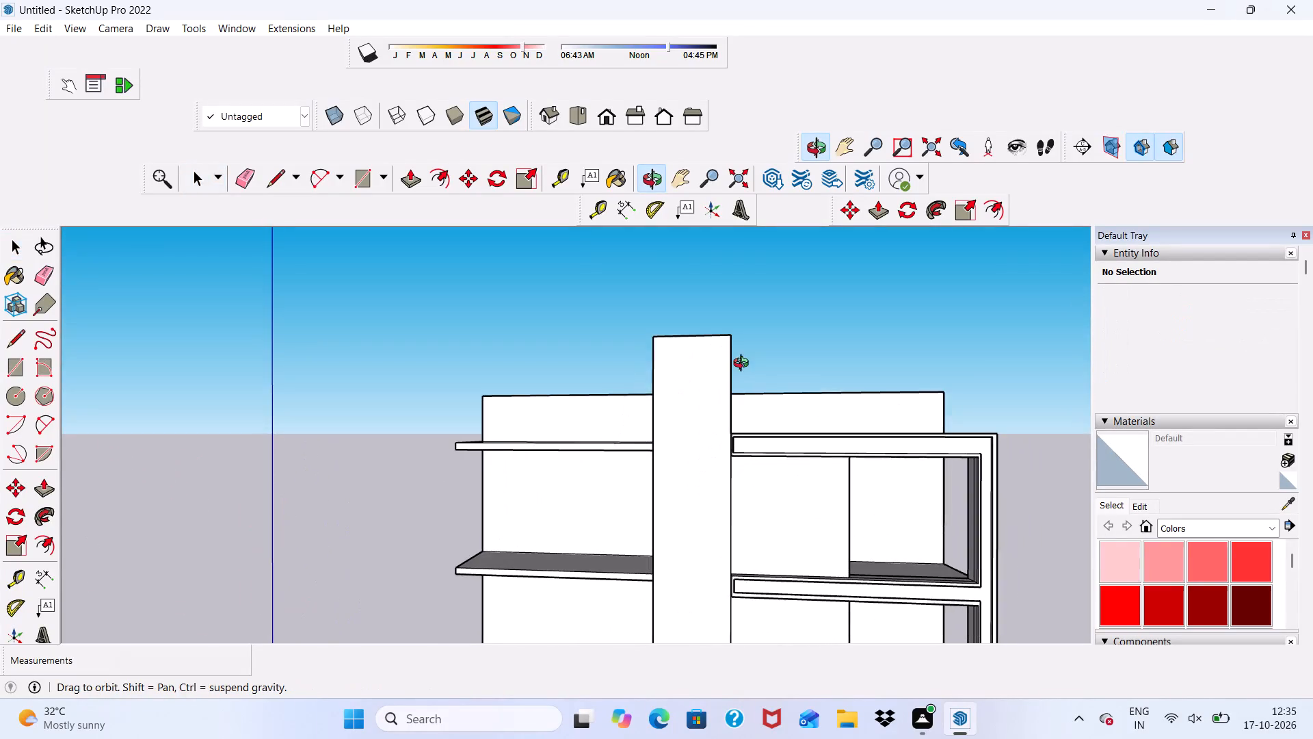
Inspect the roof parapet, tall vertical panel, shelf slabs and box frames from the front, sides and above.
{"action": "scroll", "coordinate": [780, 366], "scroll_direction": "up", "scroll_amount": 6}
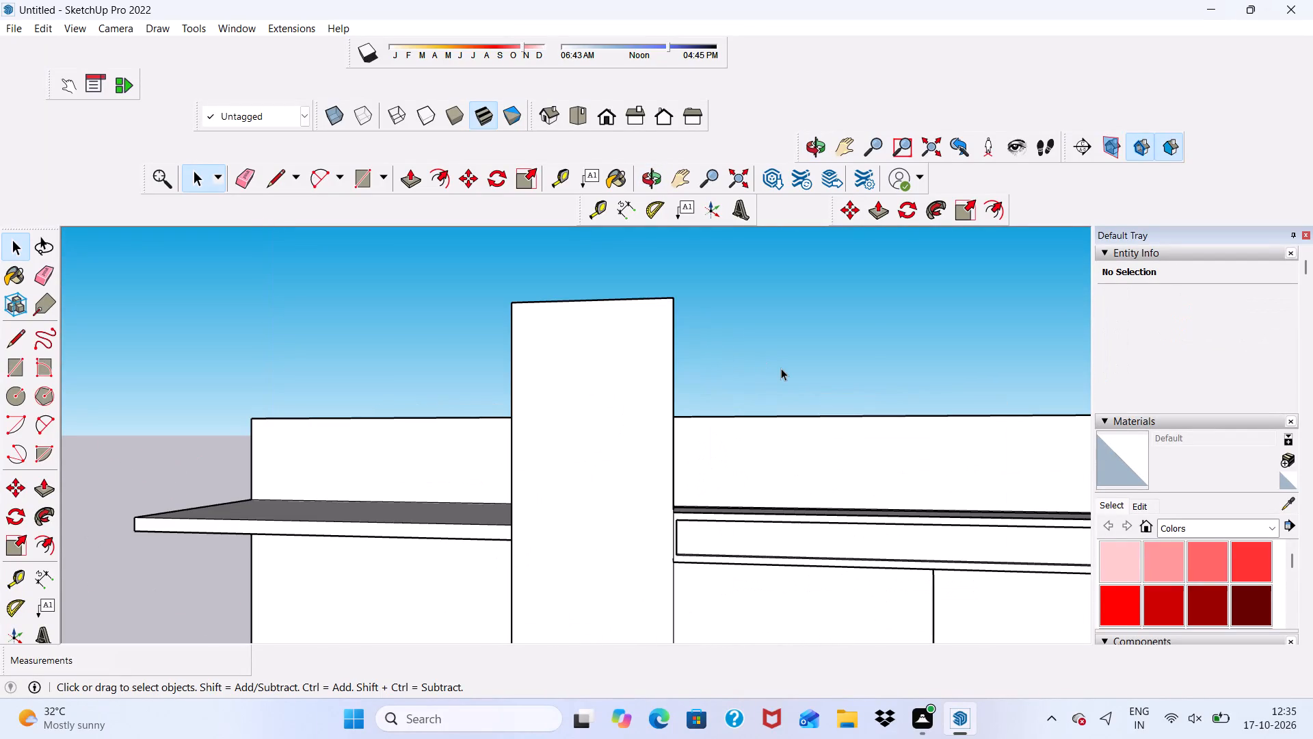
{"action": "scroll", "coordinate": [755, 340], "scroll_direction": "down", "scroll_amount": 3}
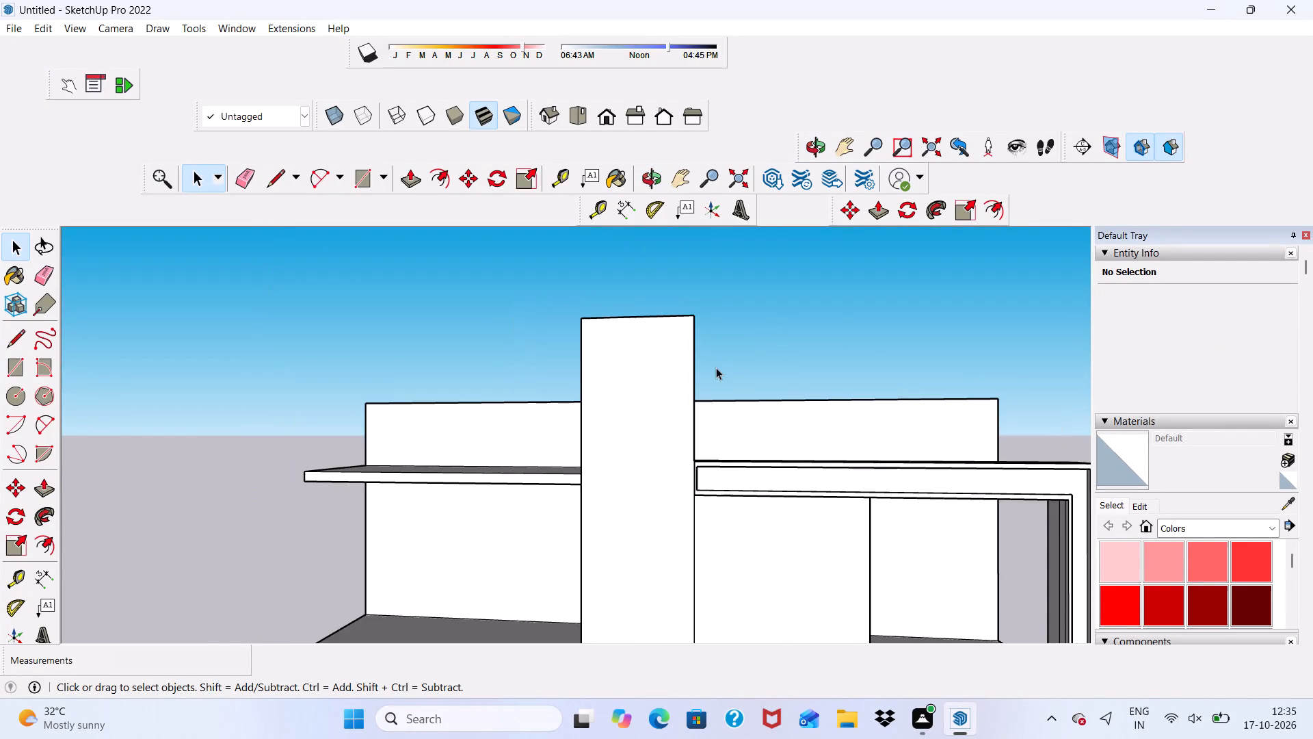
{"action": "middle_click_drag", "start_coordinate": [716, 367], "coordinate": [592, 435]}
{"action": "scroll", "coordinate": [613, 443], "scroll_direction": "up", "scroll_amount": 5}
{"action": "scroll", "coordinate": [601, 417], "scroll_direction": "down", "scroll_amount": 2}
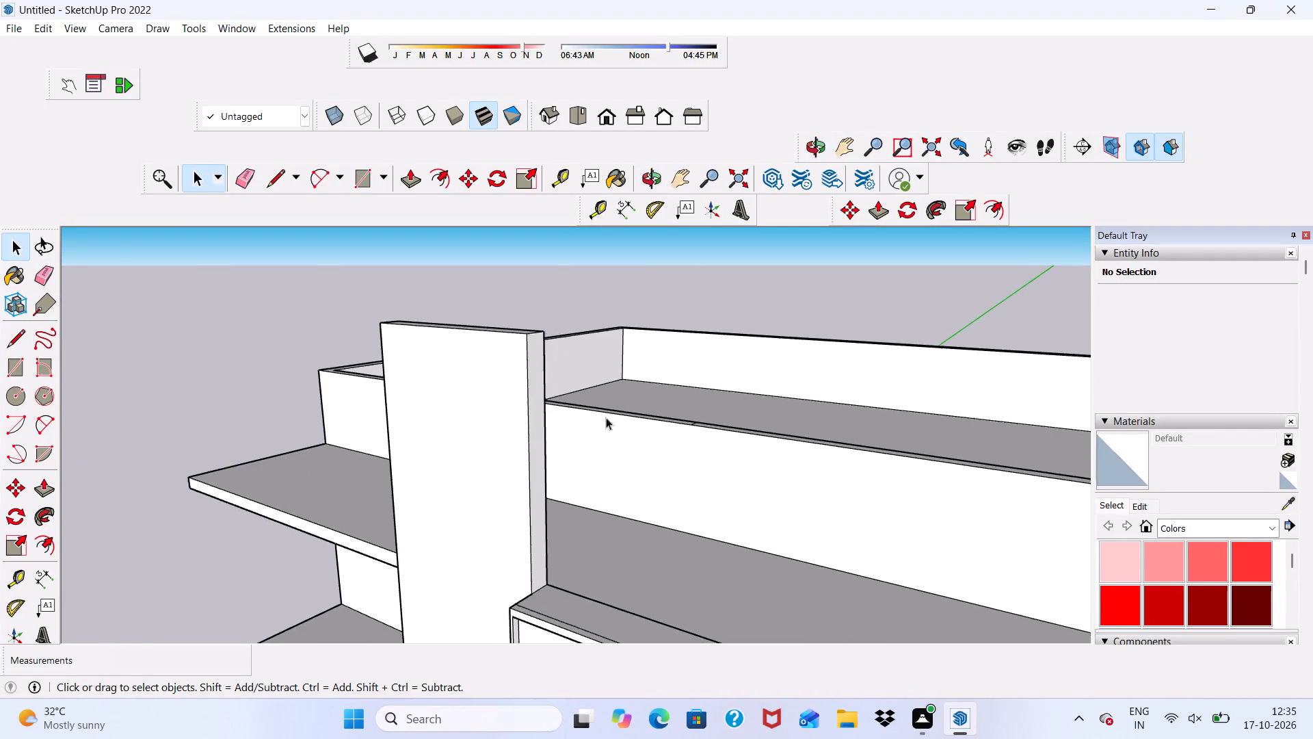
{"action": "scroll", "coordinate": [606, 417], "scroll_direction": "down", "scroll_amount": 5}
{"action": "middle_click_drag", "start_coordinate": [631, 412], "coordinate": [597, 418]}
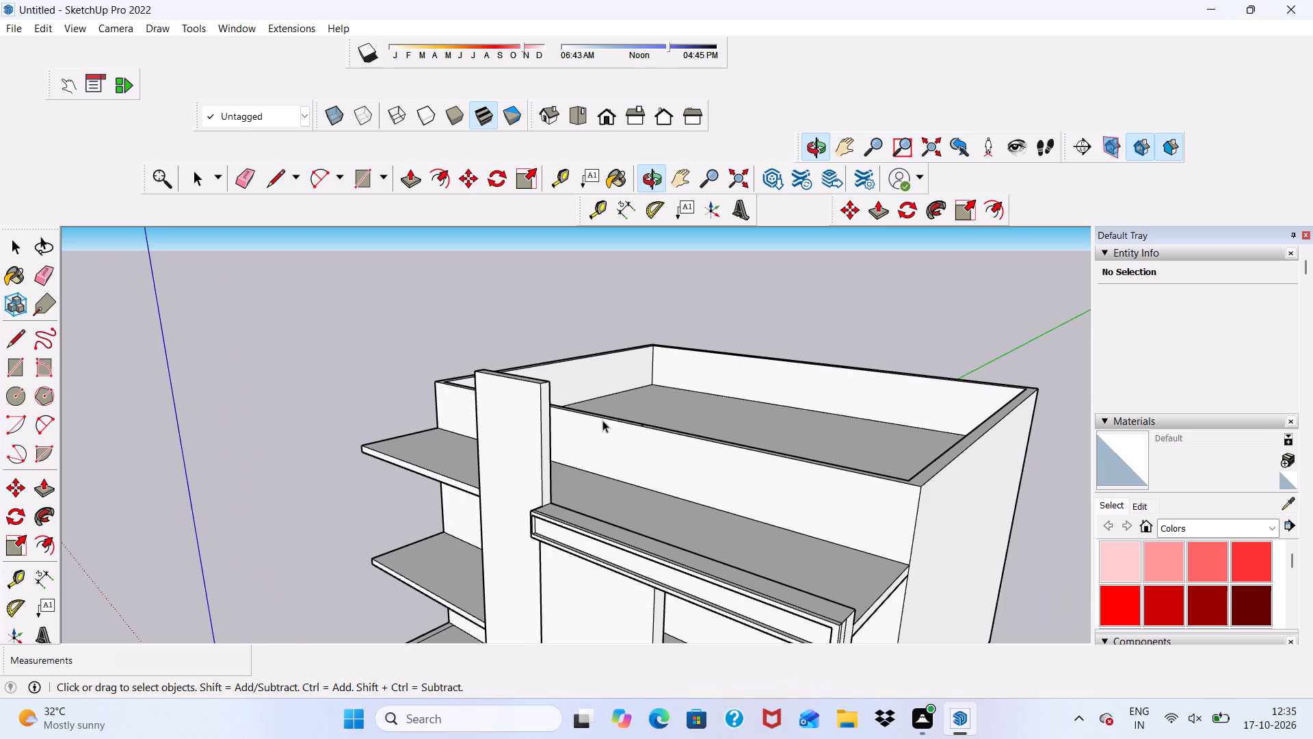
{"action": "scroll", "coordinate": [602, 420], "scroll_direction": "up", "scroll_amount": 2}
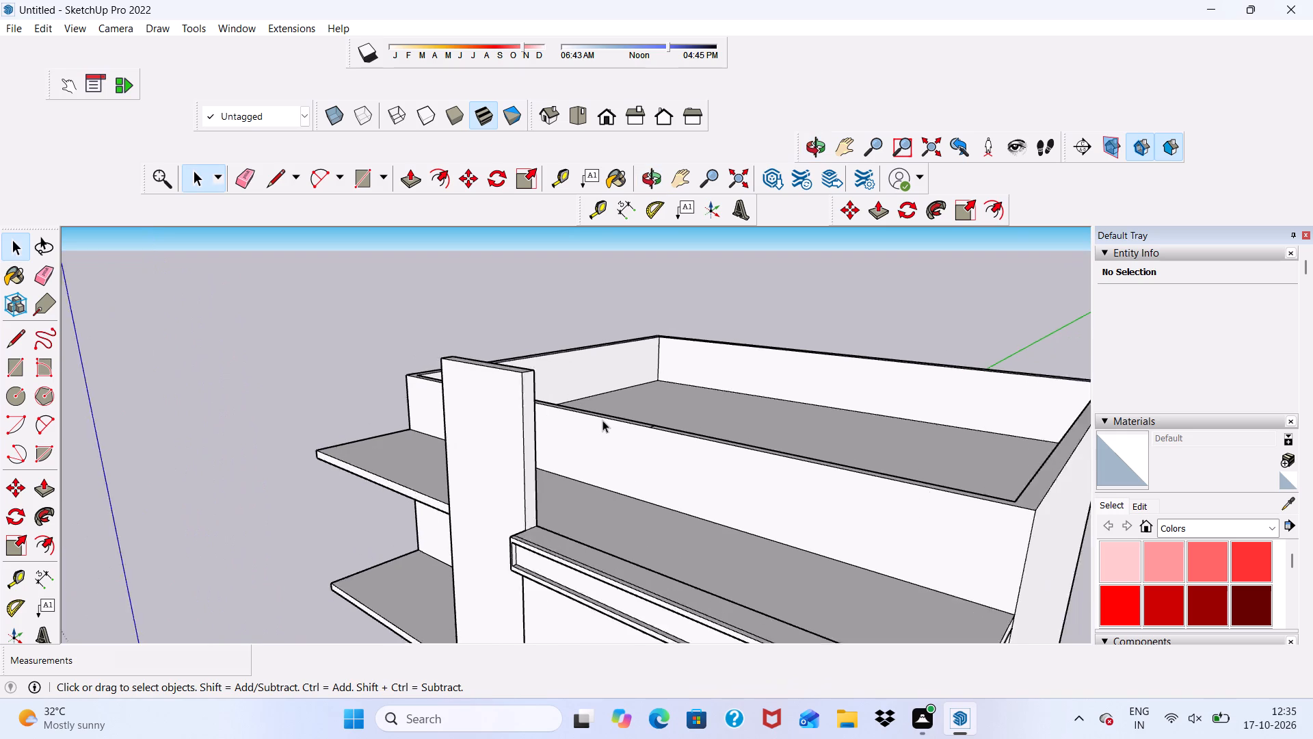
{"action": "scroll", "coordinate": [602, 420], "scroll_direction": "up", "scroll_amount": 4}
{"action": "scroll", "coordinate": [603, 421], "scroll_direction": "down", "scroll_amount": 6}
{"action": "middle_click_drag", "start_coordinate": [602, 429], "coordinate": [834, 439]}
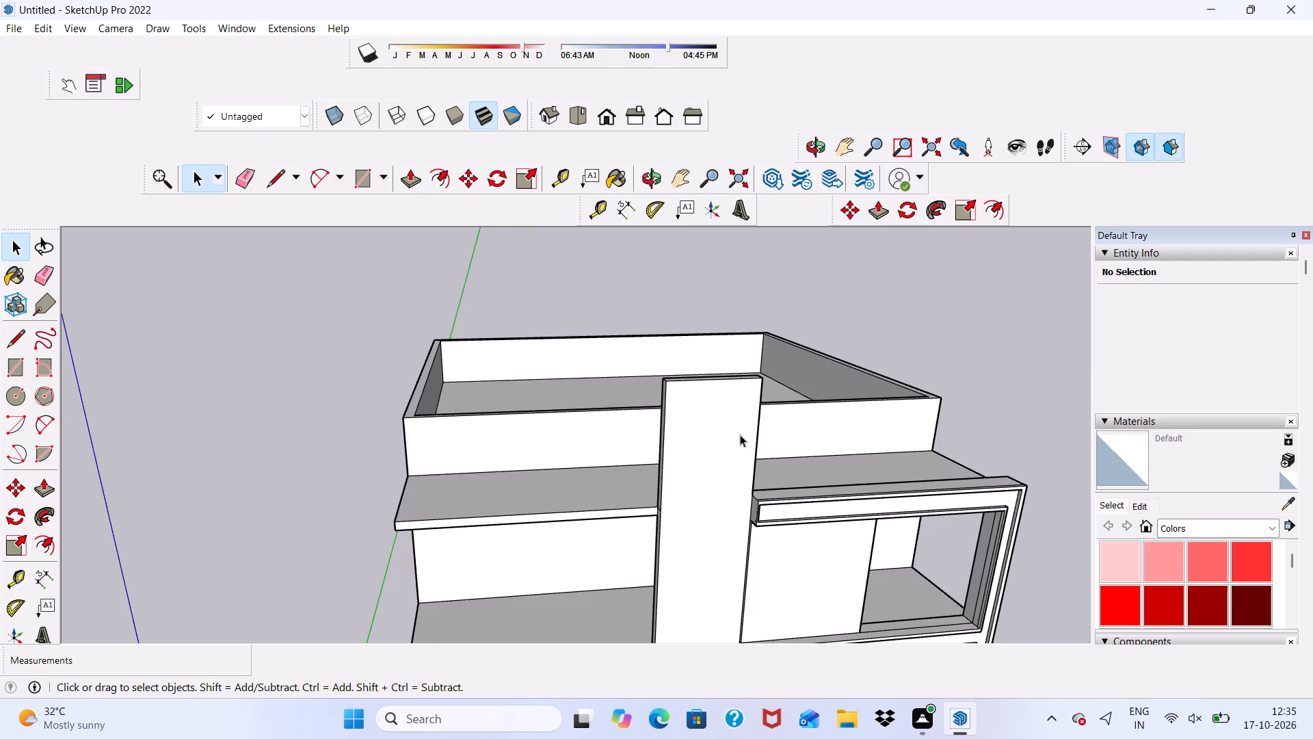
{"action": "scroll", "coordinate": [740, 435], "scroll_direction": "down", "scroll_amount": 5}
{"action": "scroll", "coordinate": [663, 332], "scroll_direction": "down", "scroll_amount": 6}
{"action": "middle_click_drag", "start_coordinate": [655, 355], "coordinate": [613, 292]}
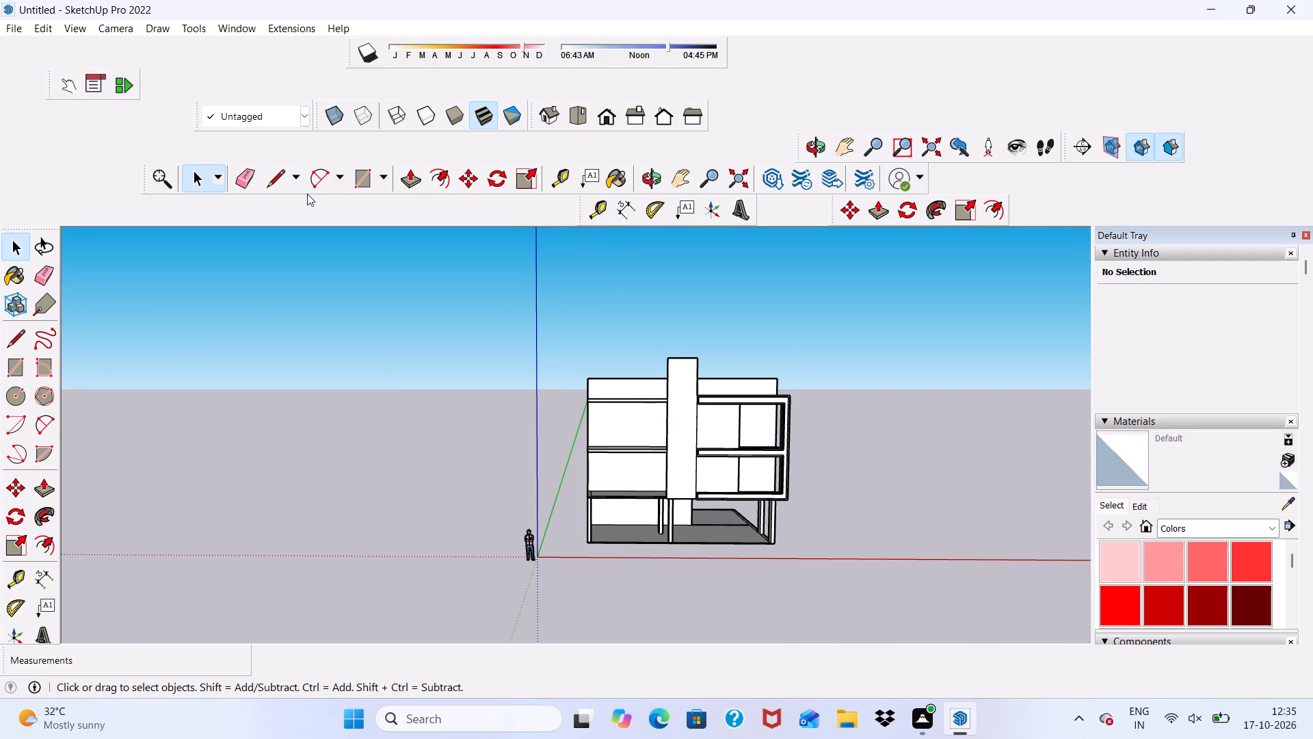
Draw a rectangle about 10' 4" by 20' 7" across the shelf slabs' front edges beside the tall panel, from the lowest shelf to the top one.
{"action": "left_click", "coordinate": [358, 180]}
{"action": "scroll", "coordinate": [804, 486], "scroll_direction": "up", "scroll_amount": 4}
{"action": "scroll", "coordinate": [556, 515], "scroll_direction": "up", "scroll_amount": 9}
{"action": "scroll", "coordinate": [675, 518], "scroll_direction": "down", "scroll_amount": 1}
{"action": "middle_click_drag", "start_coordinate": [675, 518], "coordinate": [733, 562]}
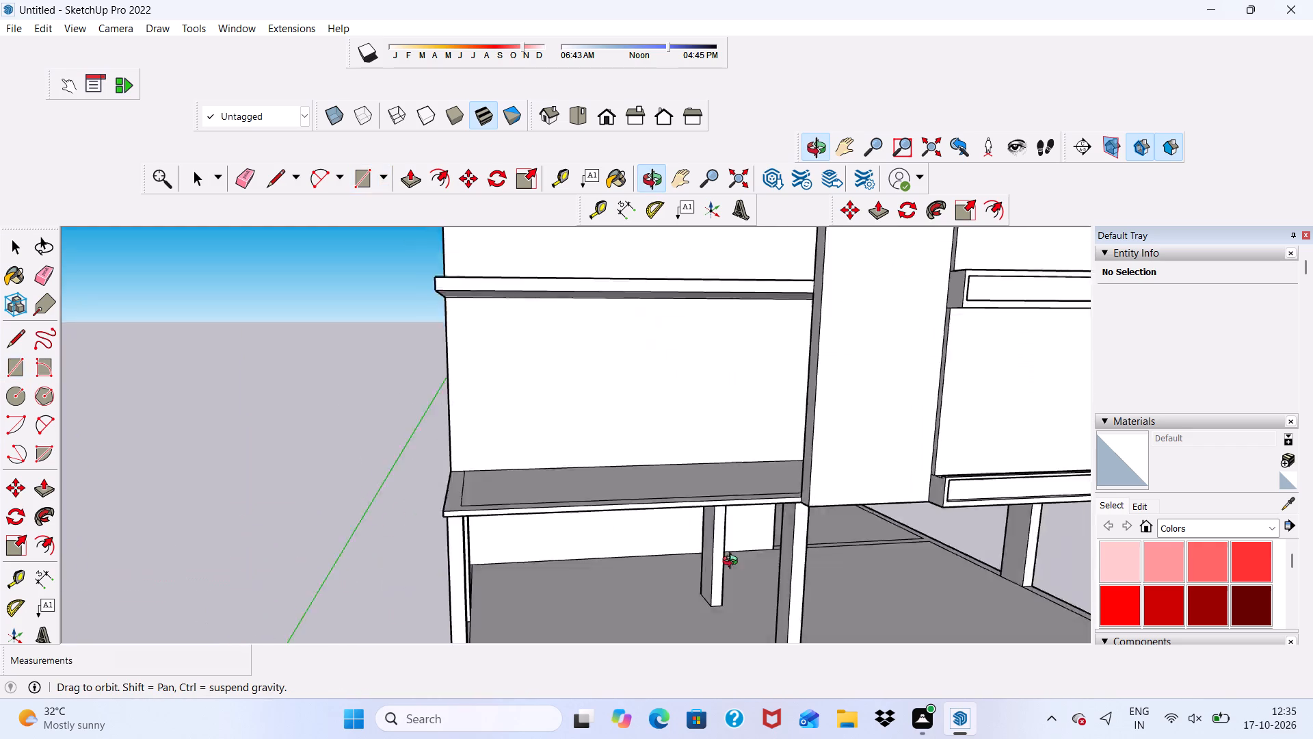
{"action": "middle_click_drag", "start_coordinate": [733, 562], "coordinate": [795, 580]}
{"action": "scroll", "coordinate": [853, 497], "scroll_direction": "up", "scroll_amount": 7}
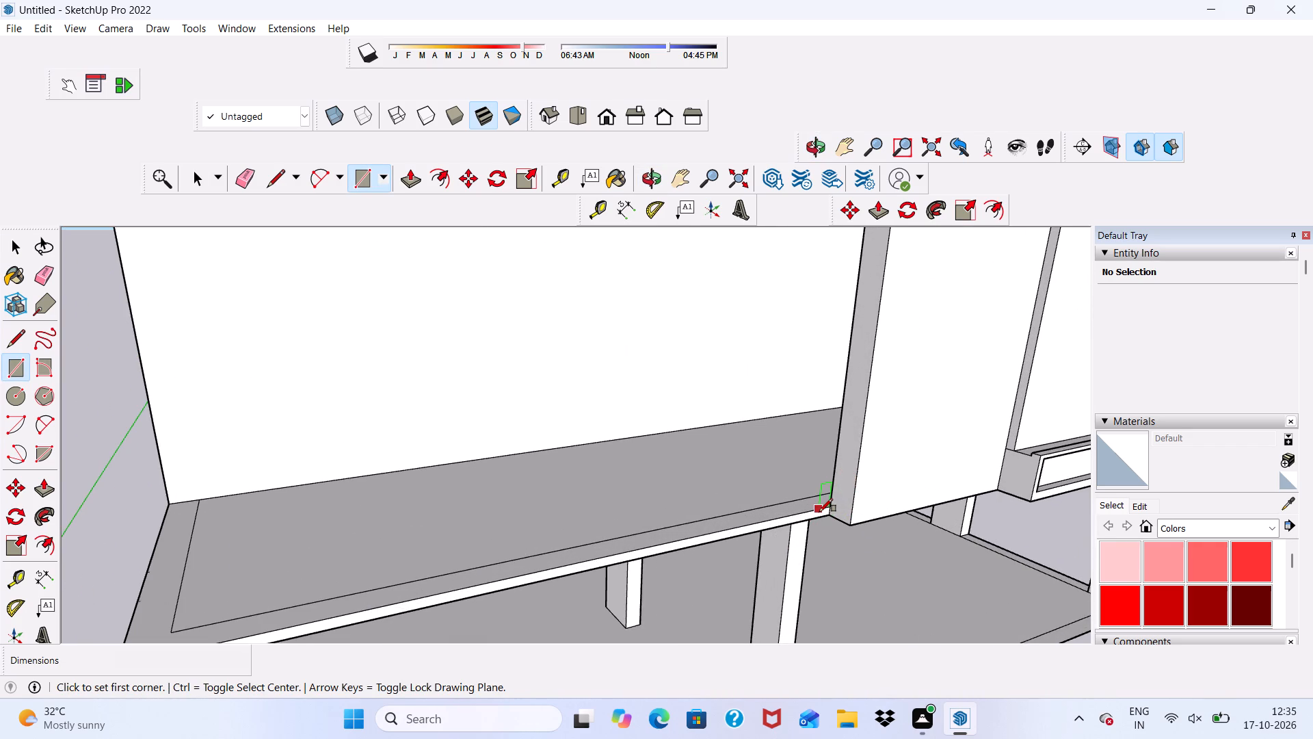
{"action": "left_click", "coordinate": [819, 512]}
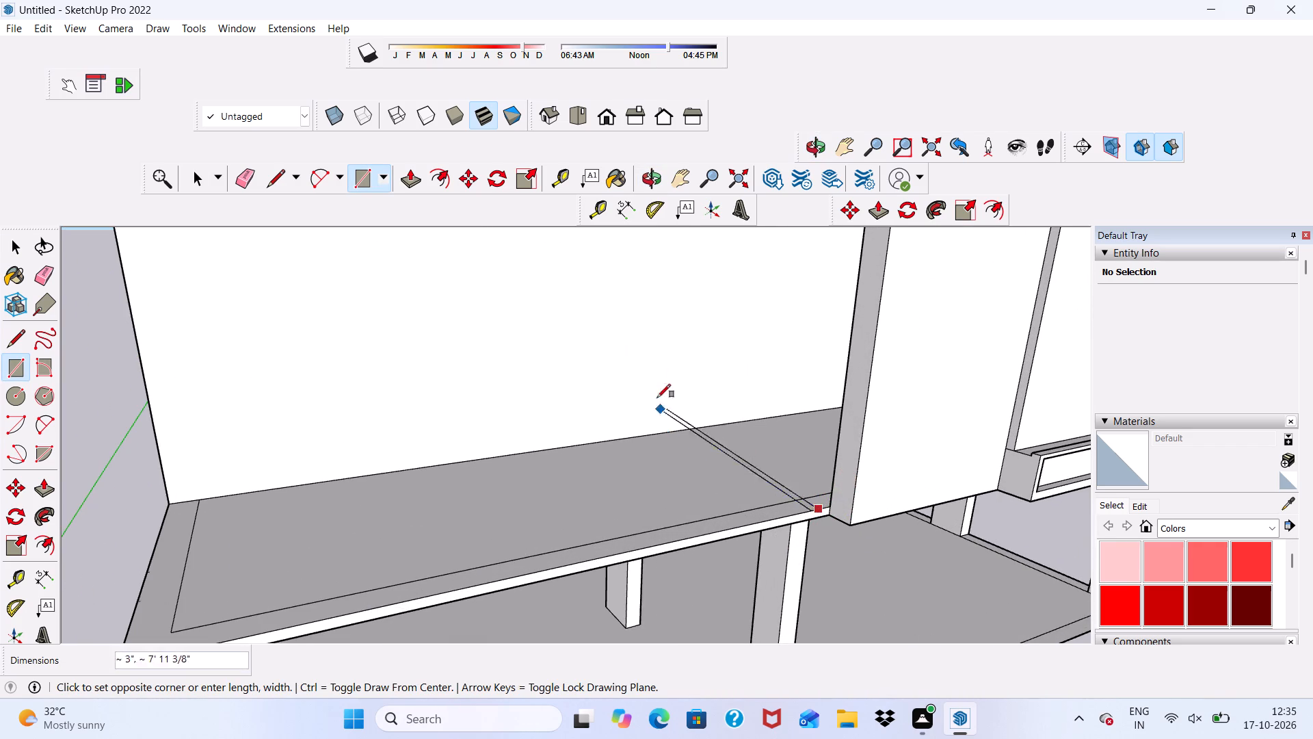
{"action": "scroll", "coordinate": [647, 383], "scroll_direction": "down", "scroll_amount": 11}
{"action": "scroll", "coordinate": [581, 464], "scroll_direction": "down", "scroll_amount": 5}
{"action": "scroll", "coordinate": [613, 352], "scroll_direction": "up", "scroll_amount": 6}
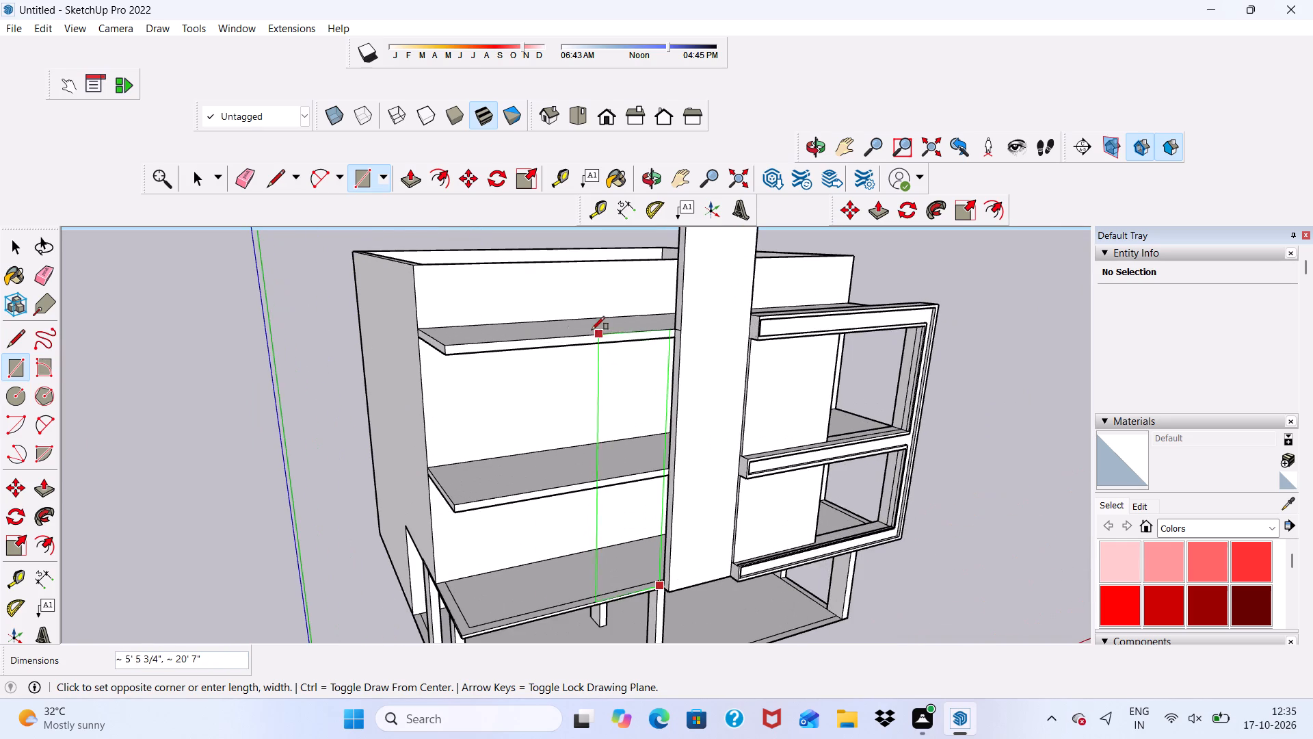
{"action": "left_click", "coordinate": [535, 339]}
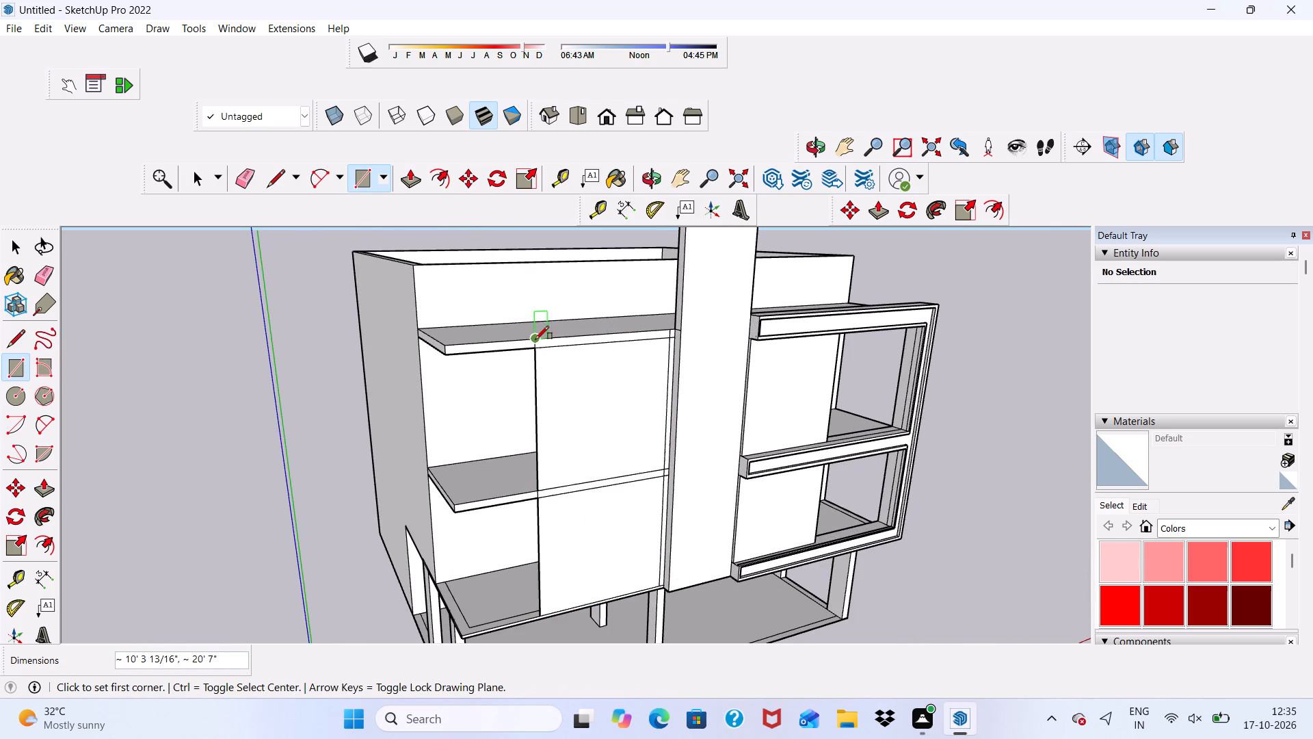
Push/Pull the rectangle's upper face out 9", flush with the front of the tall vertical panel.
{"action": "left_click", "coordinate": [411, 183]}
{"action": "left_click", "coordinate": [564, 378]}
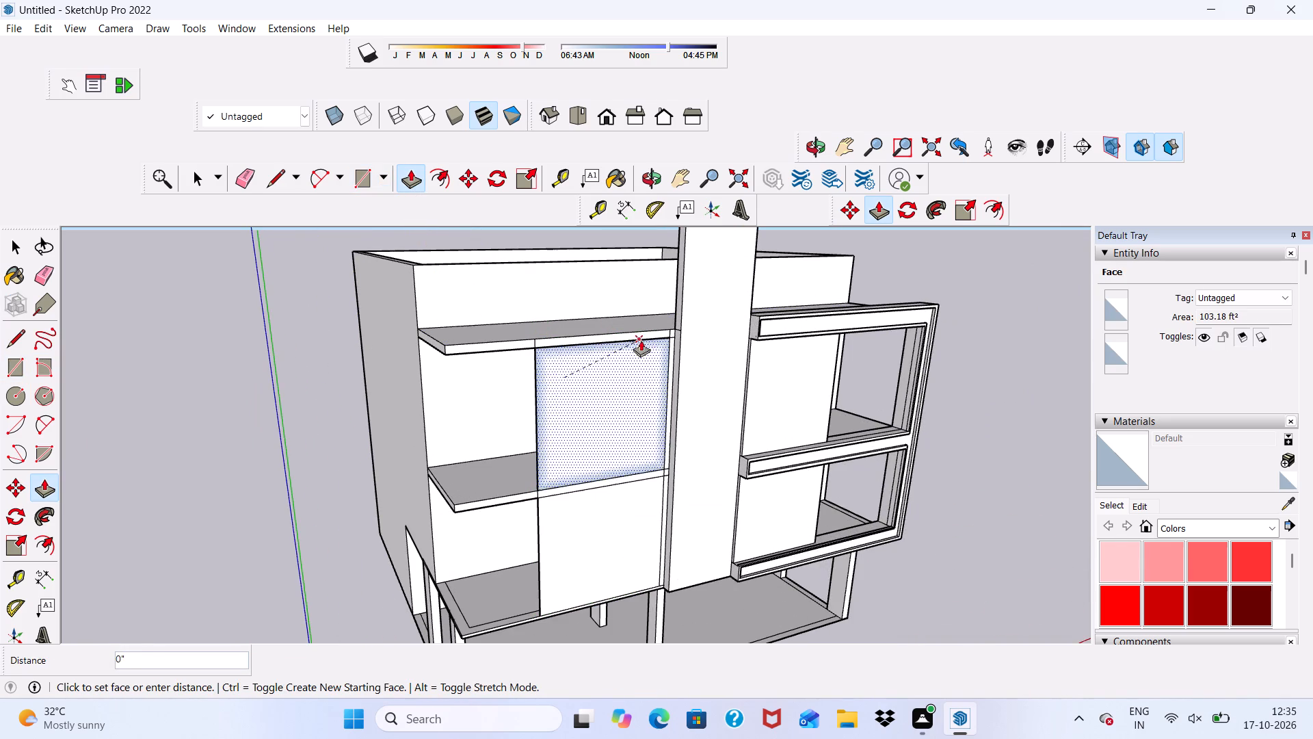
{"action": "left_click", "coordinate": [693, 303]}
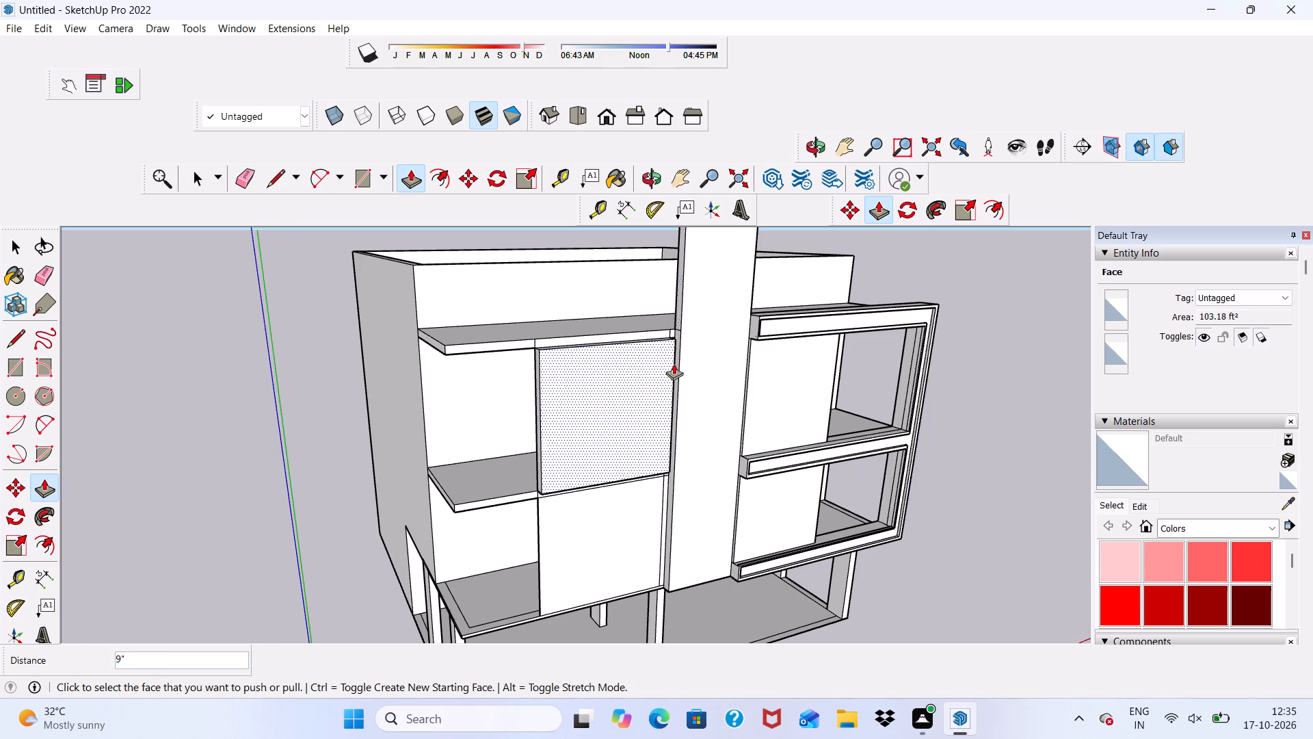
{"action": "scroll", "coordinate": [672, 369], "scroll_direction": "up", "scroll_amount": 3}
{"action": "left_click", "coordinate": [622, 389]}
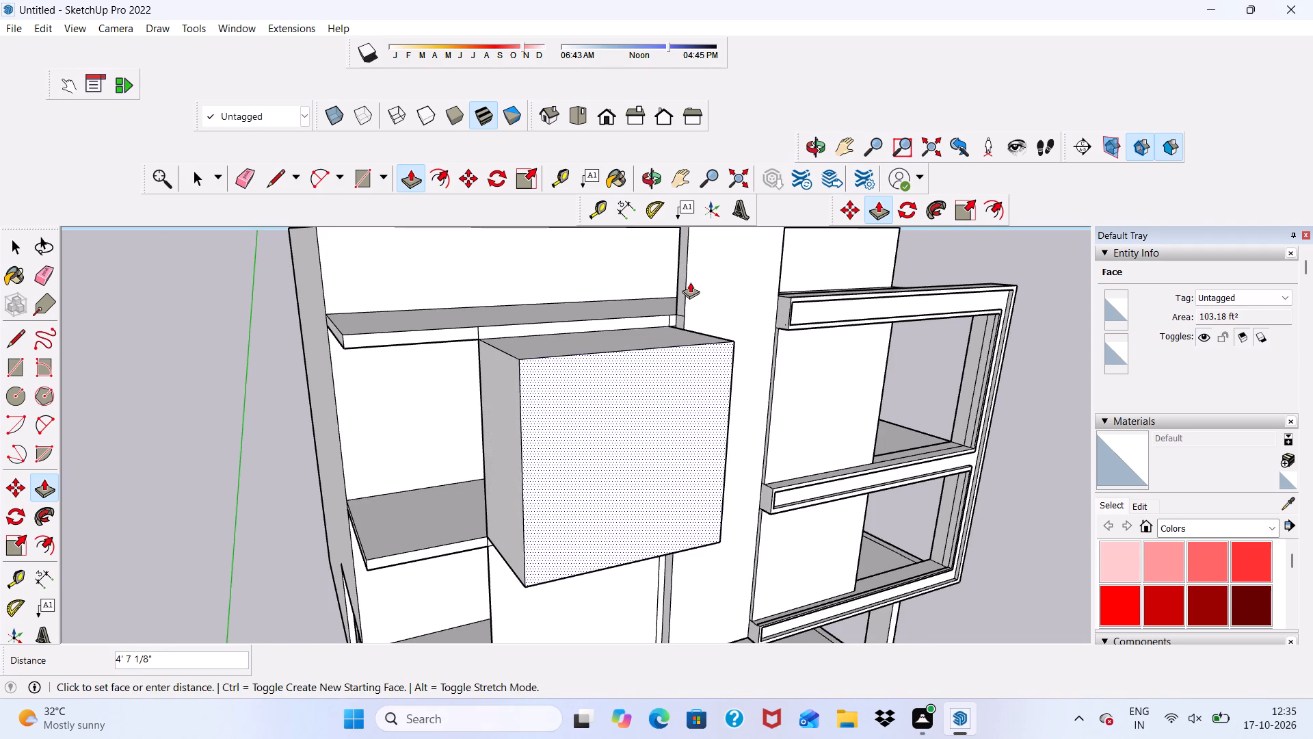
{"action": "left_click", "coordinate": [690, 282]}
Push/Pull the raised block's underside down 10' 3" to the bottom corner of the tall vertical panel.
{"action": "scroll", "coordinate": [678, 313], "scroll_direction": "down", "scroll_amount": 4}
{"action": "middle_click_drag", "start_coordinate": [652, 422], "coordinate": [564, 294]}
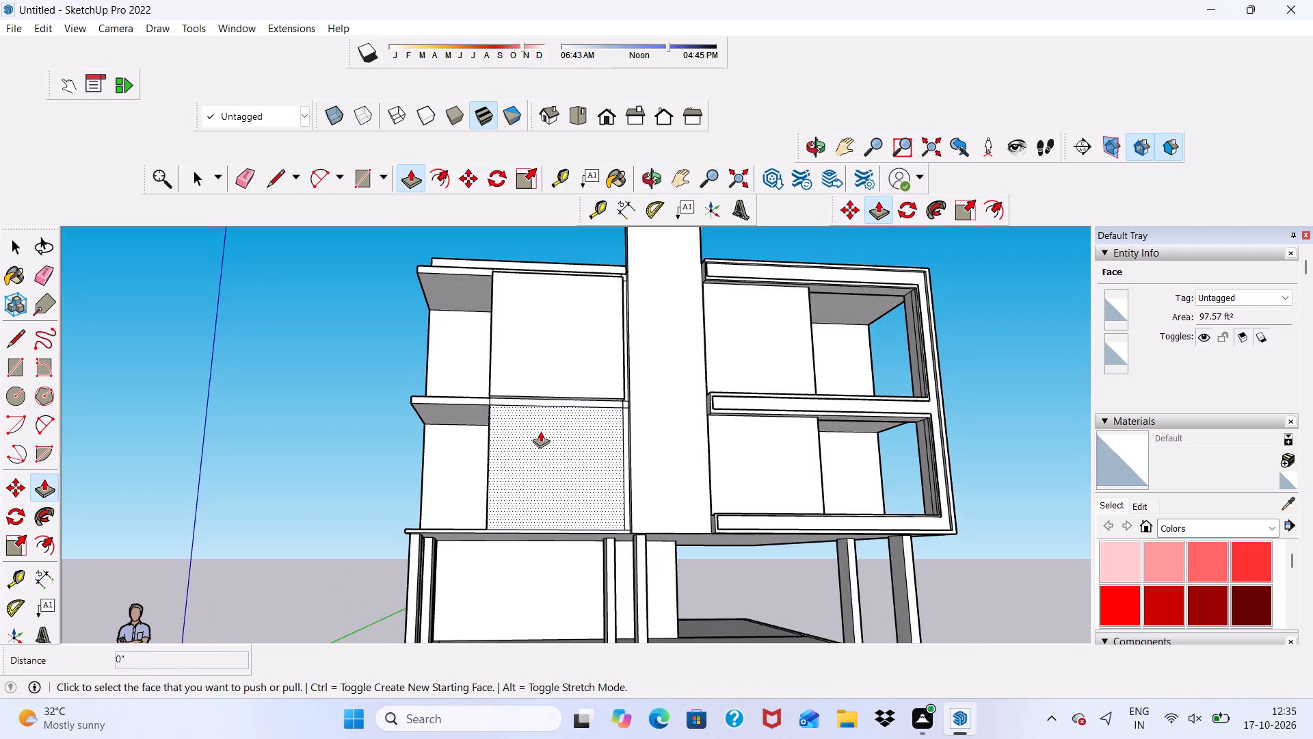
{"action": "scroll", "coordinate": [540, 431], "scroll_direction": "up", "scroll_amount": 5}
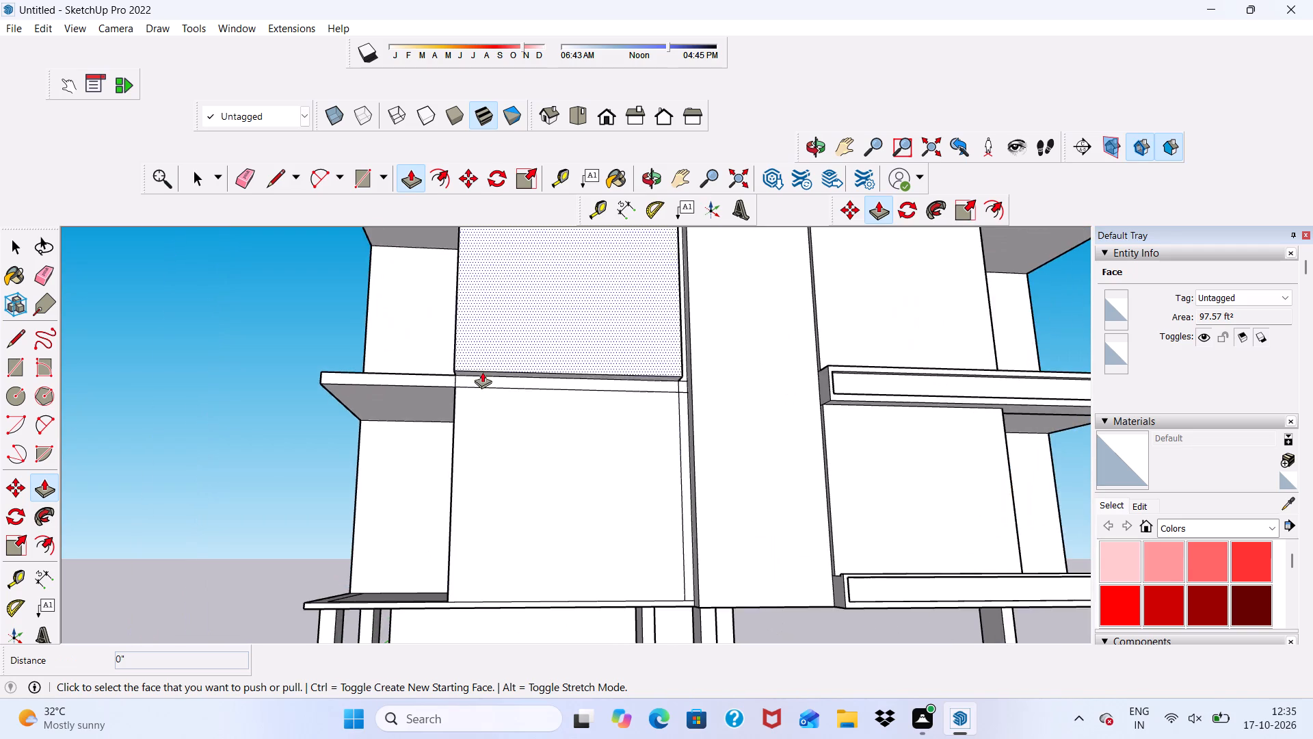
{"action": "scroll", "coordinate": [482, 372], "scroll_direction": "up", "scroll_amount": 7}
{"action": "left_click", "coordinate": [473, 374]}
{"action": "scroll", "coordinate": [479, 387], "scroll_direction": "down", "scroll_amount": 7}
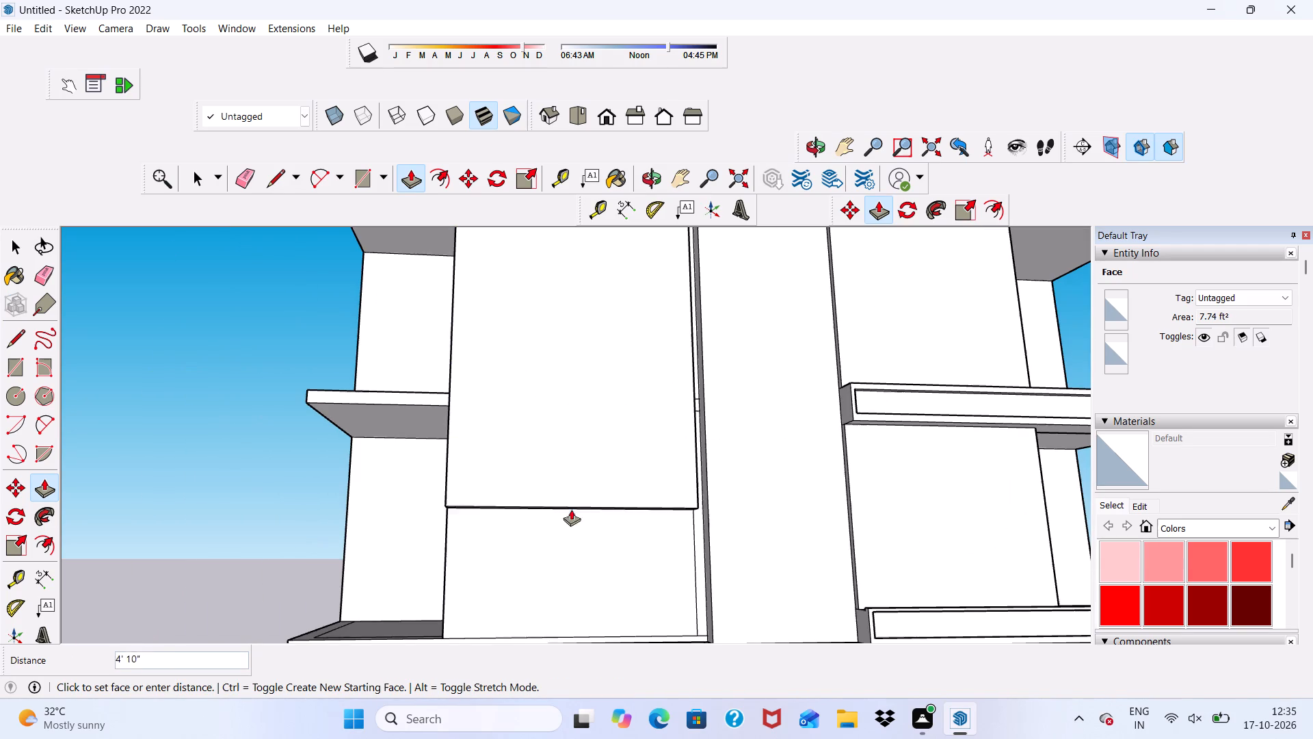
{"action": "scroll", "coordinate": [715, 474], "scroll_direction": "down", "scroll_amount": 6}
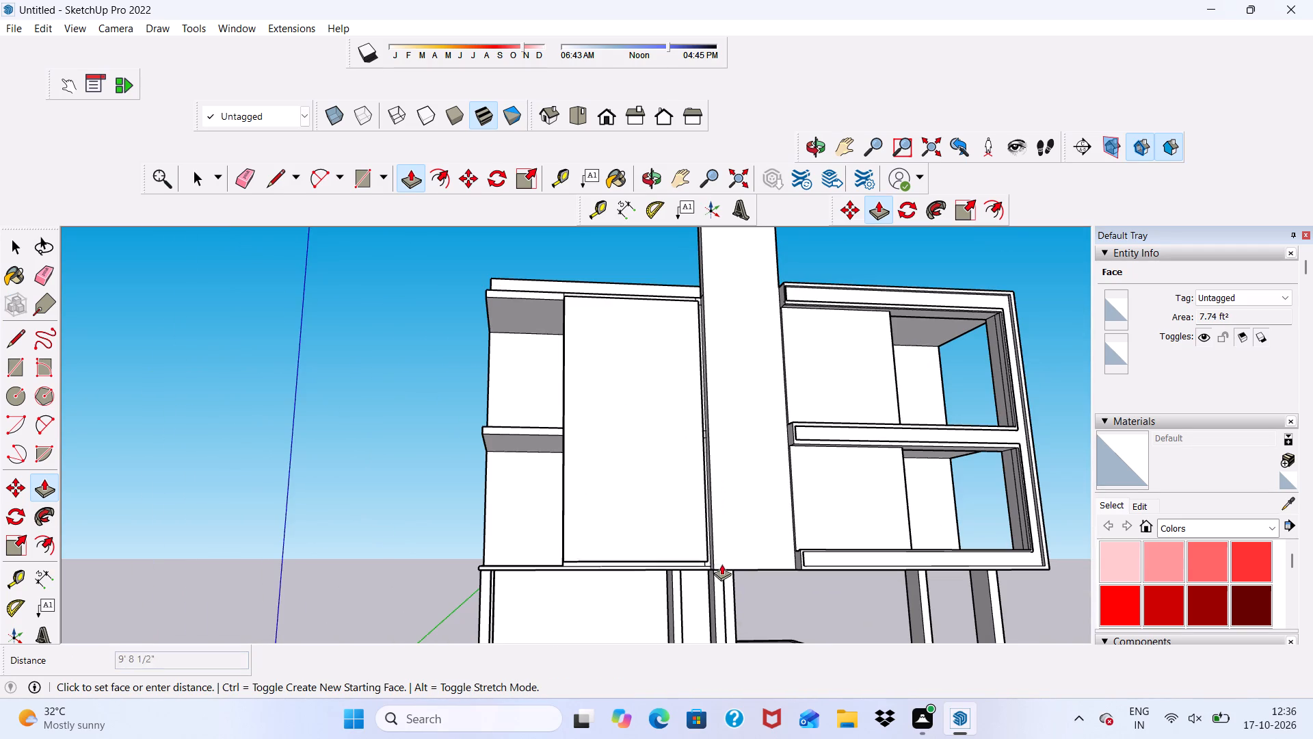
{"action": "scroll", "coordinate": [714, 576], "scroll_direction": "up", "scroll_amount": 8}
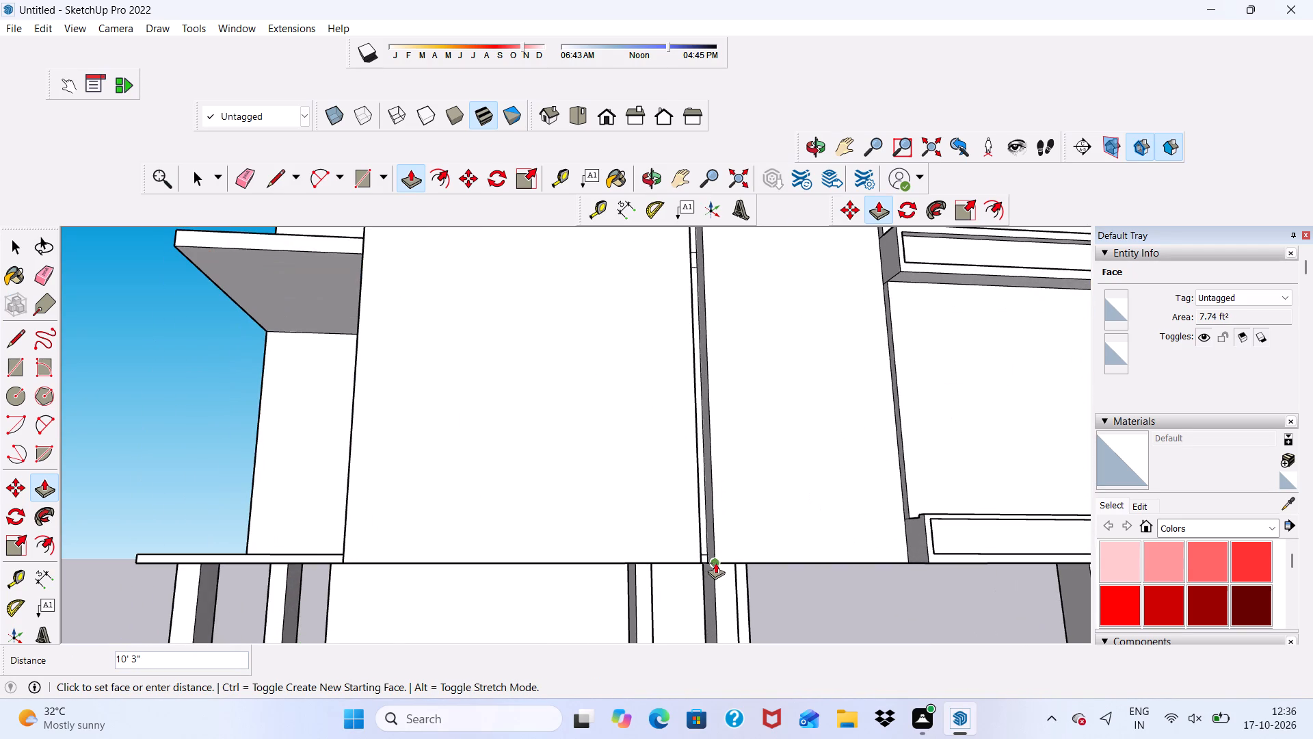
{"action": "left_click", "coordinate": [715, 562]}
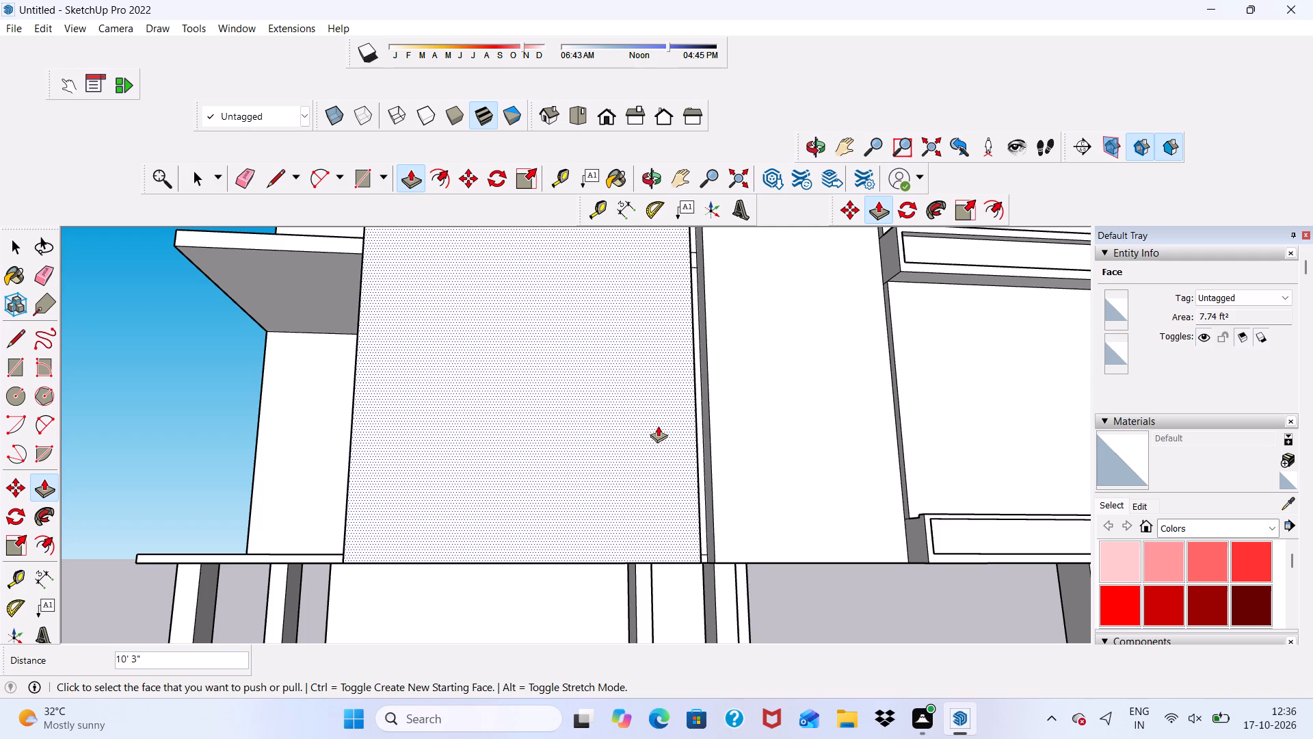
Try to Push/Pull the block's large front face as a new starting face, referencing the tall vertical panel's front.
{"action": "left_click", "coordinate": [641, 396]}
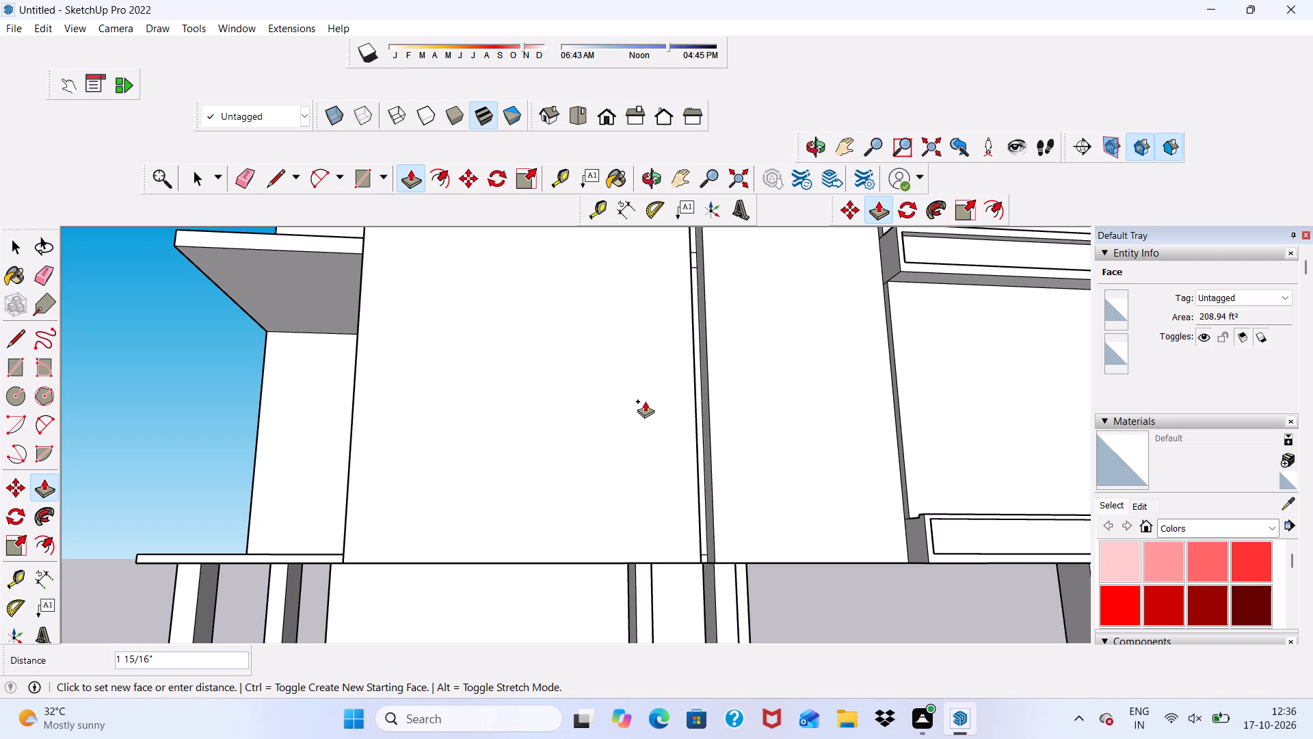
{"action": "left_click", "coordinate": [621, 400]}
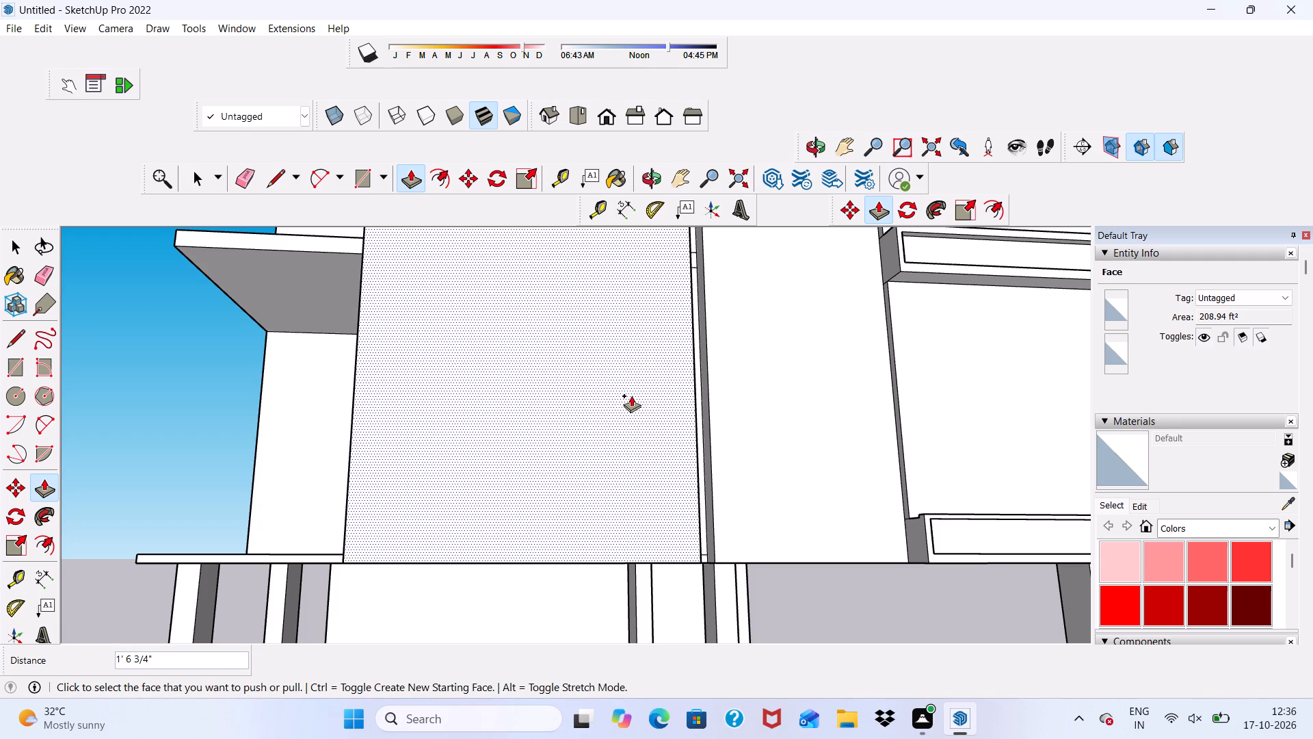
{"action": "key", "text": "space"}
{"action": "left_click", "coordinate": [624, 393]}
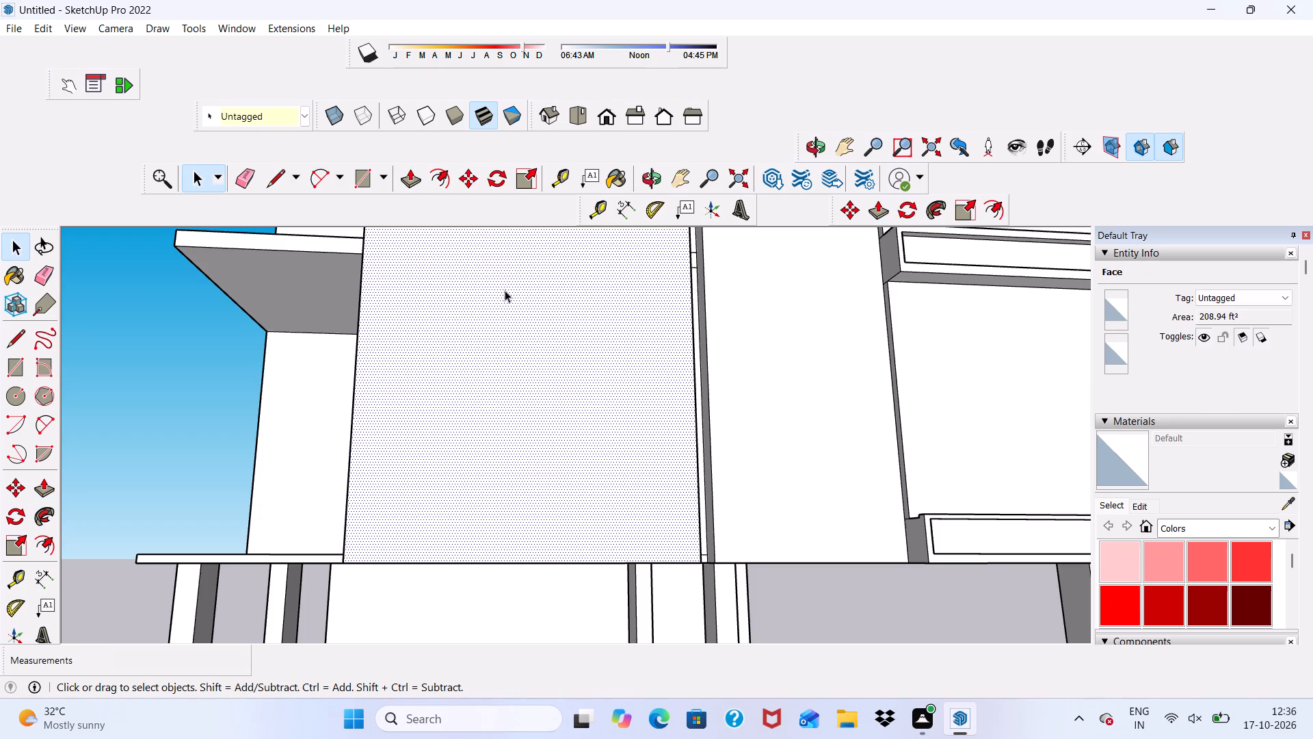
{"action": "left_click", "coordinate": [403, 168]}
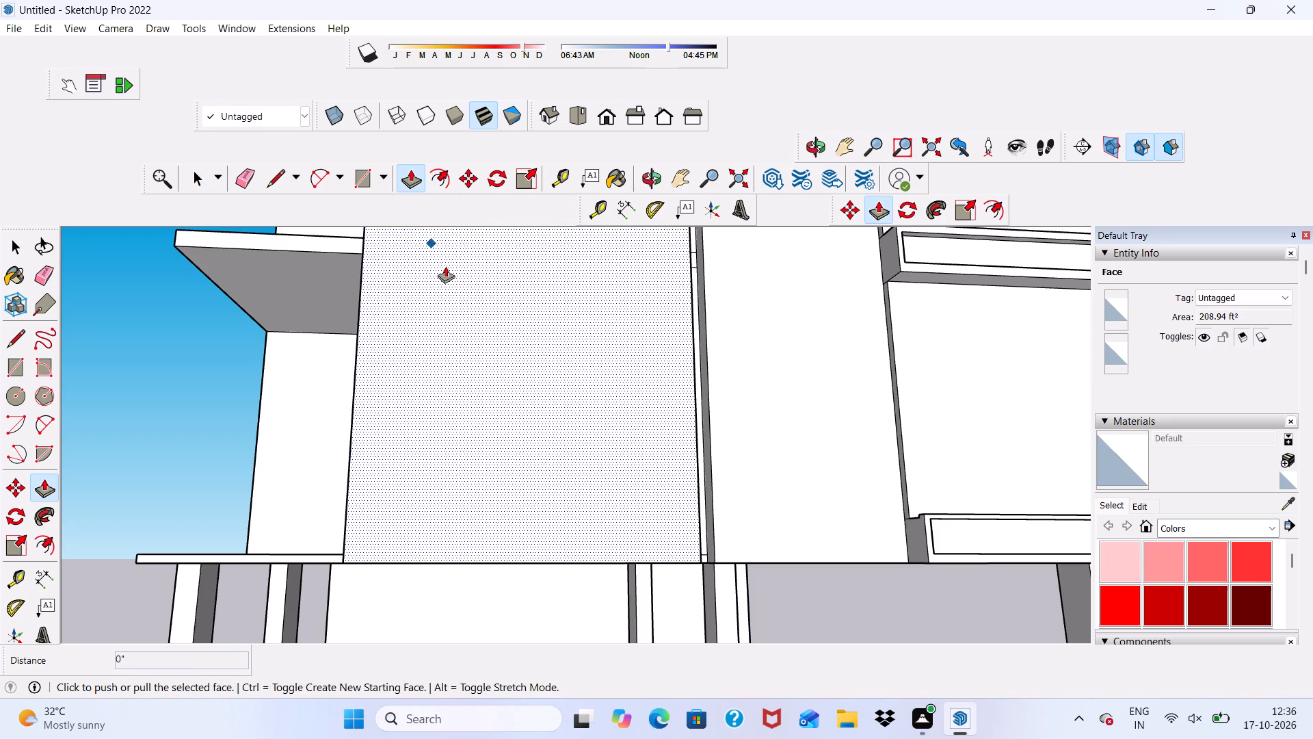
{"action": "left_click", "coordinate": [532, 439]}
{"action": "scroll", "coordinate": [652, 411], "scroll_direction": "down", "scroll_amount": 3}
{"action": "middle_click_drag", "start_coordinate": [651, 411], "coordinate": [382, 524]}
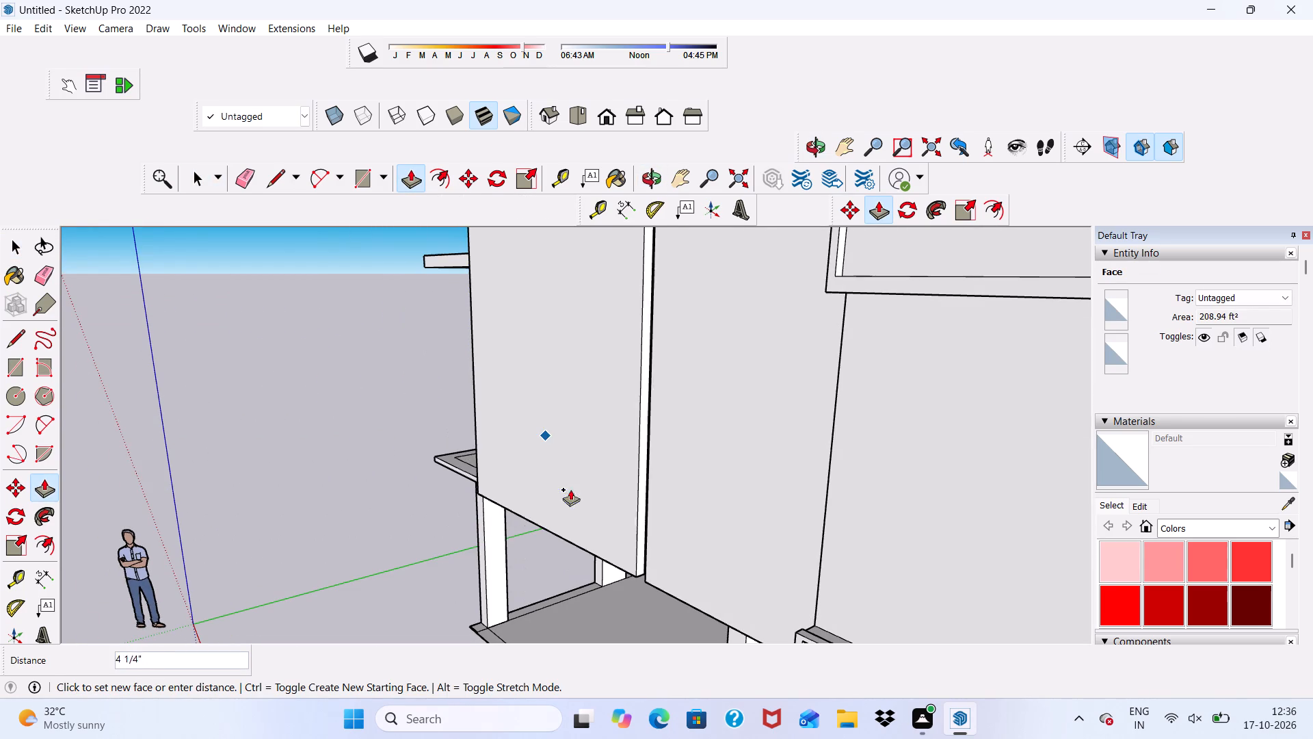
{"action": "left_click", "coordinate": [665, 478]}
Push/Pull the block's narrow side face about 10 1/8" toward the tall vertical panel, closing the gap between them.
{"action": "scroll", "coordinate": [678, 380], "scroll_direction": "up", "scroll_amount": 12}
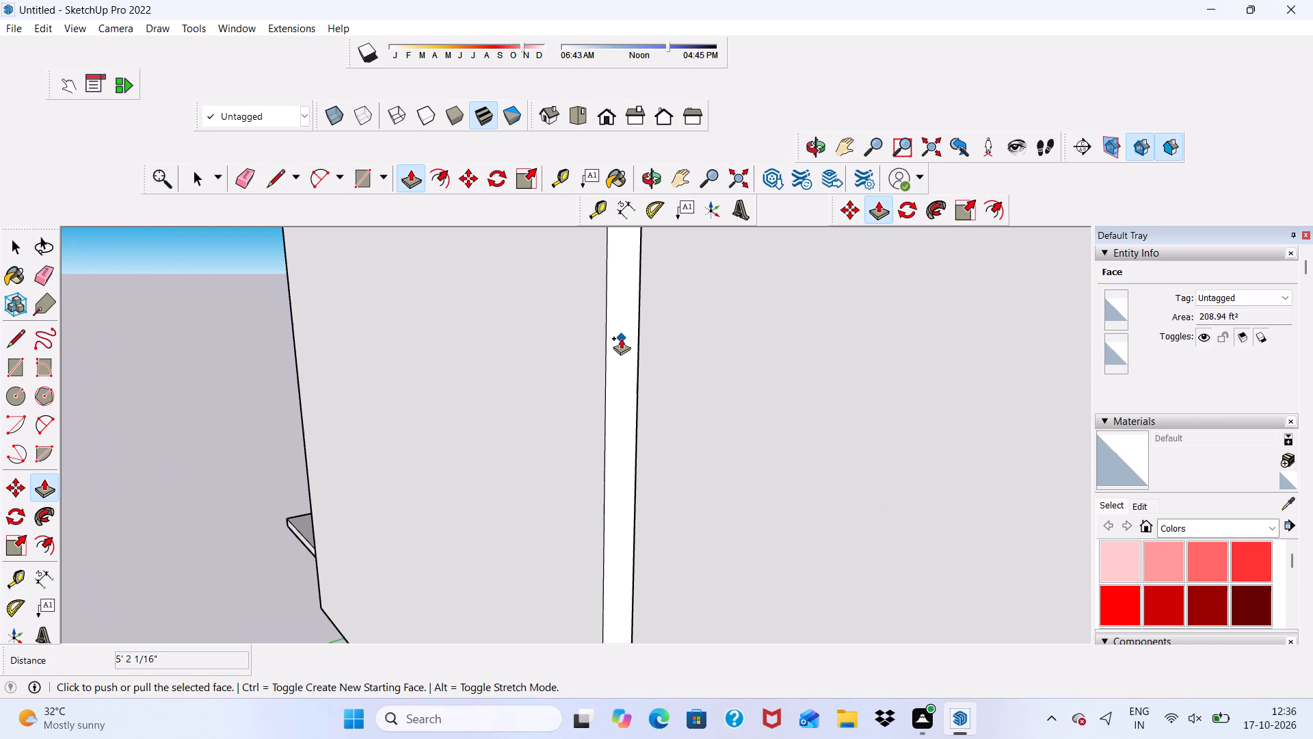
{"action": "key", "text": "space"}
{"action": "left_click", "coordinate": [621, 340]}
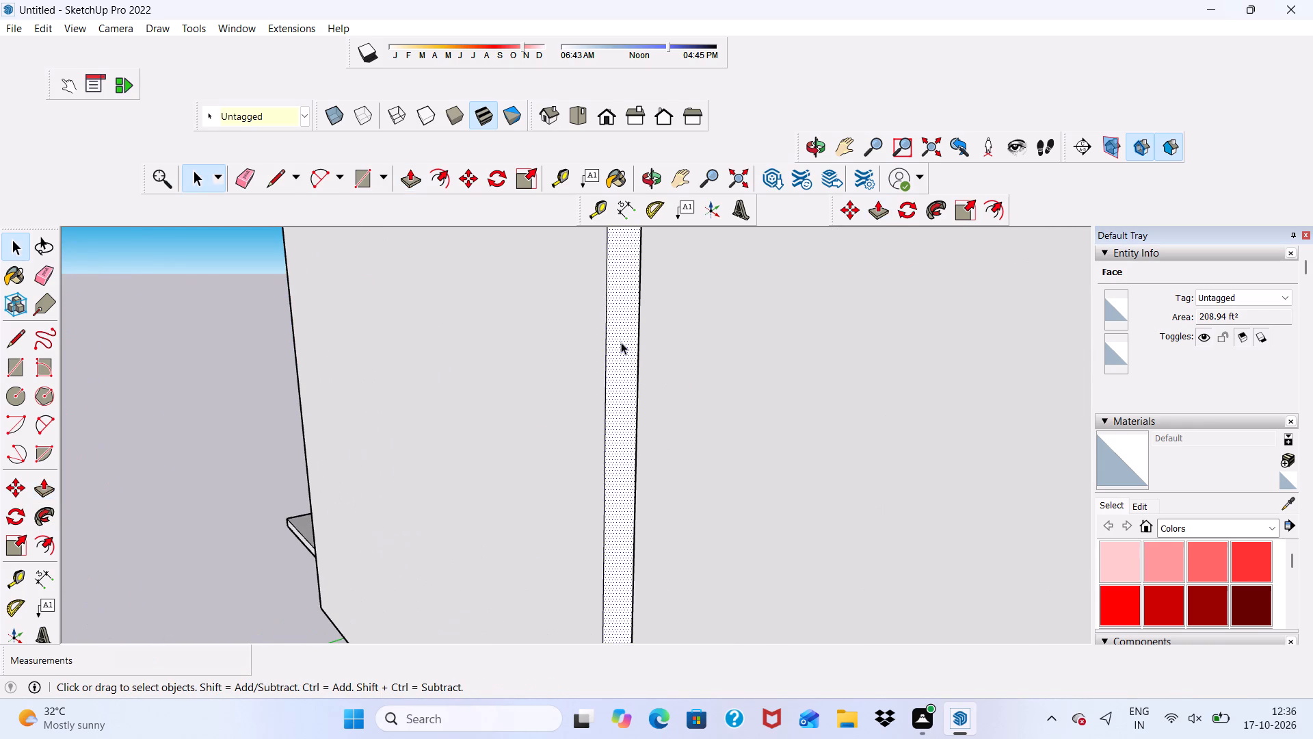
{"action": "left_click", "coordinate": [406, 181]}
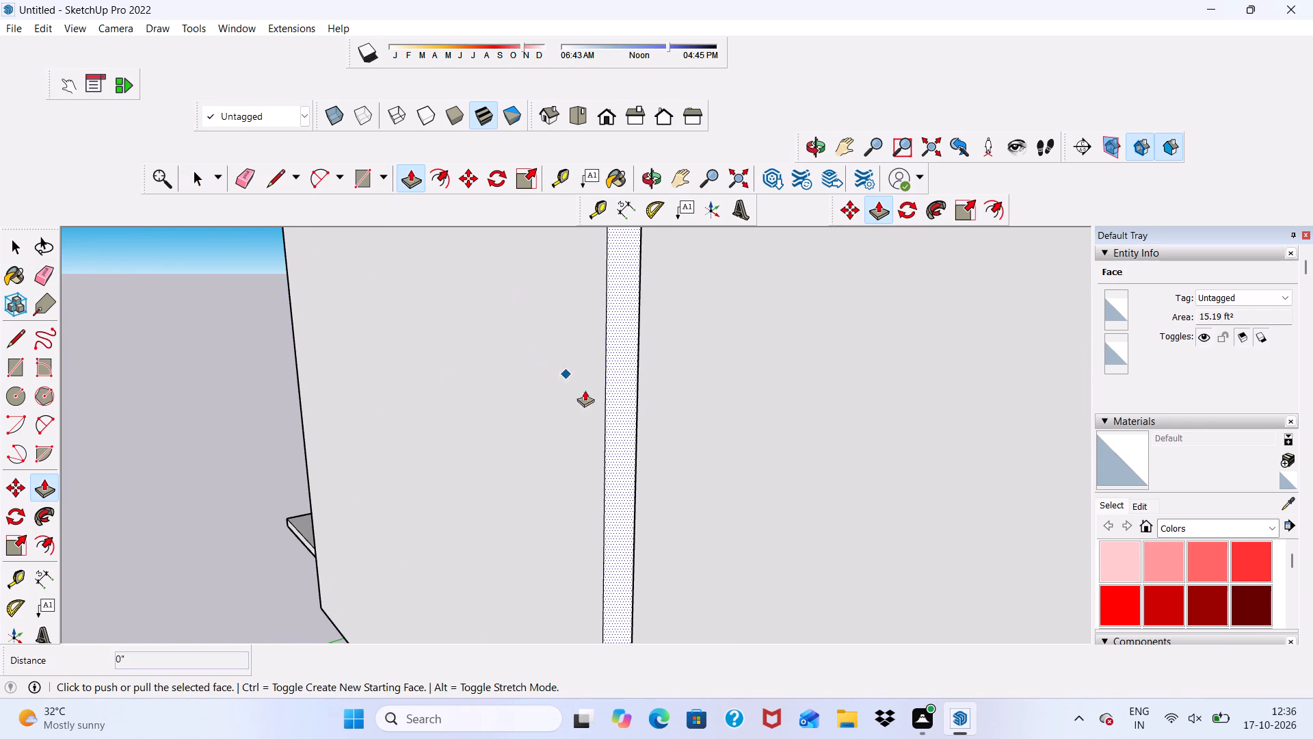
{"action": "scroll", "coordinate": [631, 400], "scroll_direction": "up", "scroll_amount": 2, "text": "ctrl"}
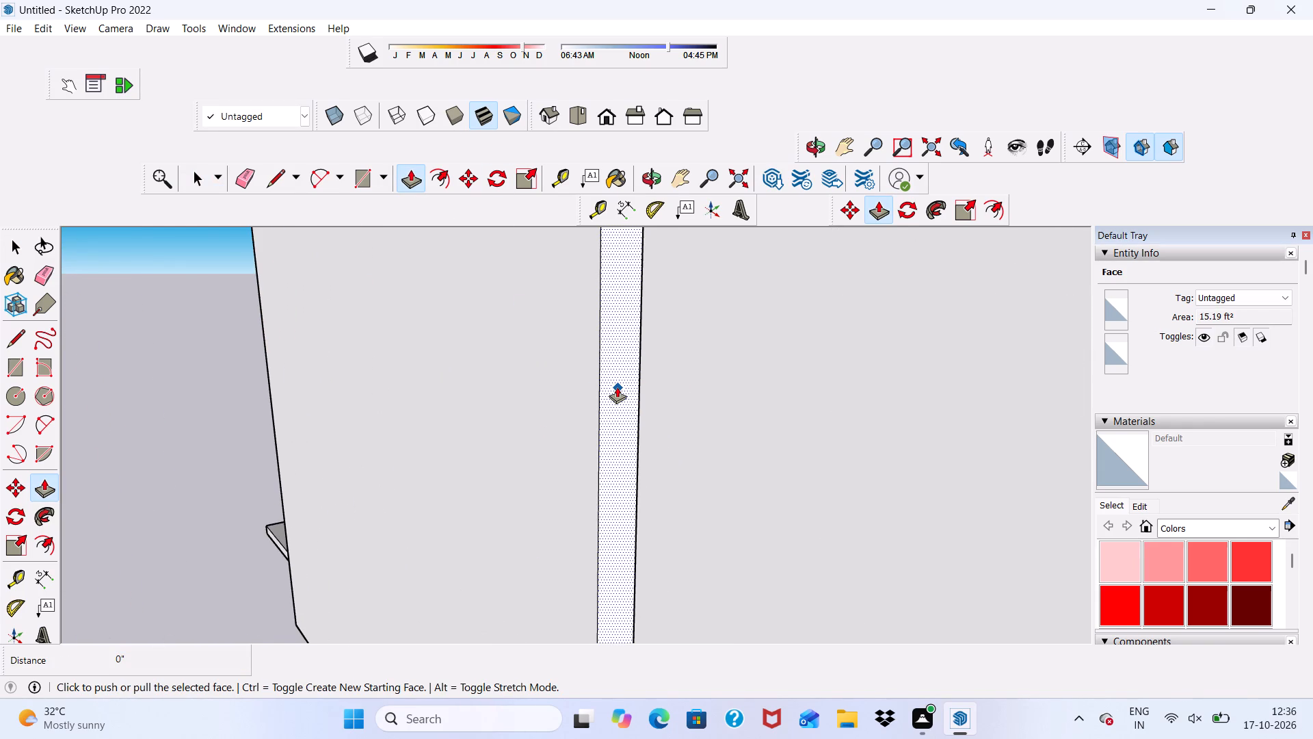
{"action": "left_click", "coordinate": [617, 387]}
{"action": "left_click", "coordinate": [702, 411]}
Erase the vertical seam line on the tall panel's front face, farthest from the large front block.
{"action": "scroll", "coordinate": [644, 397], "scroll_direction": "down", "scroll_amount": 9}
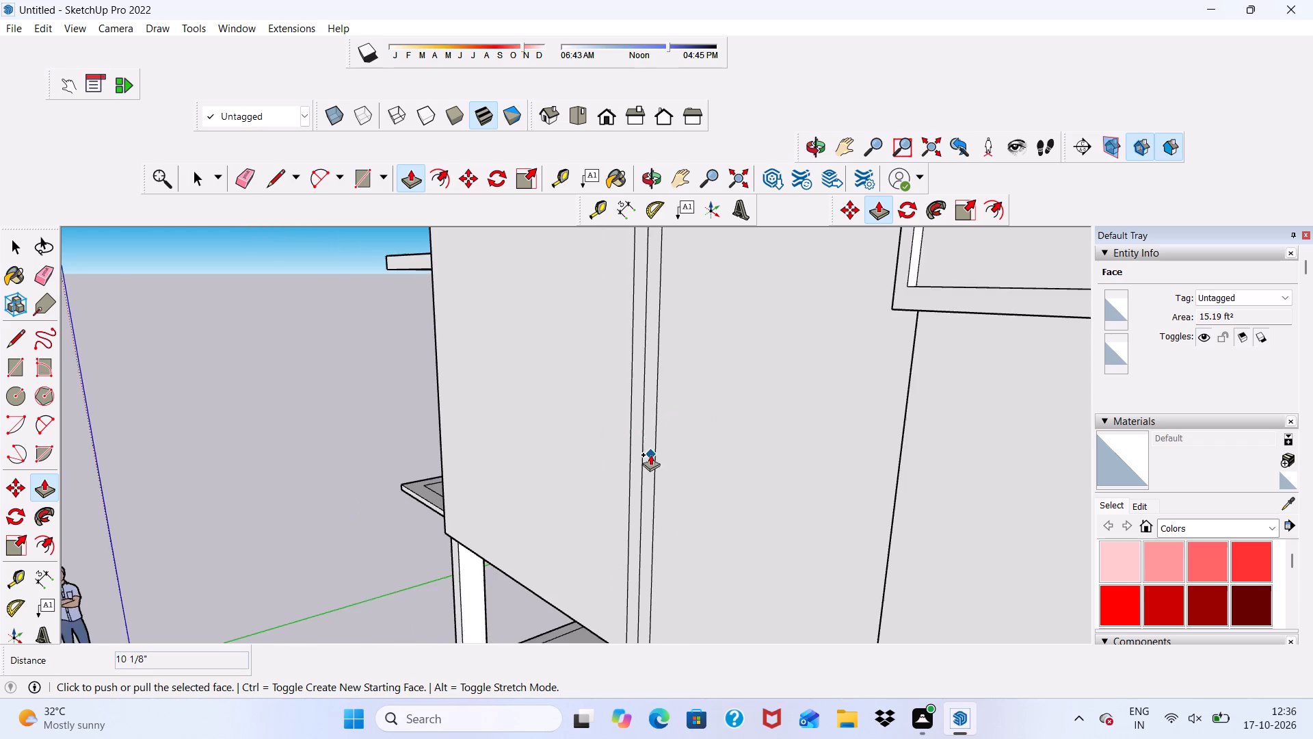
{"action": "scroll", "coordinate": [650, 454], "scroll_direction": "down", "scroll_amount": 6}
{"action": "middle_click_drag", "start_coordinate": [576, 448], "coordinate": [715, 442]}
{"action": "scroll", "coordinate": [716, 443], "scroll_direction": "up", "scroll_amount": 1}
{"action": "scroll", "coordinate": [711, 448], "scroll_direction": "down", "scroll_amount": 12}
{"action": "middle_click_drag", "start_coordinate": [711, 482], "coordinate": [771, 378]}
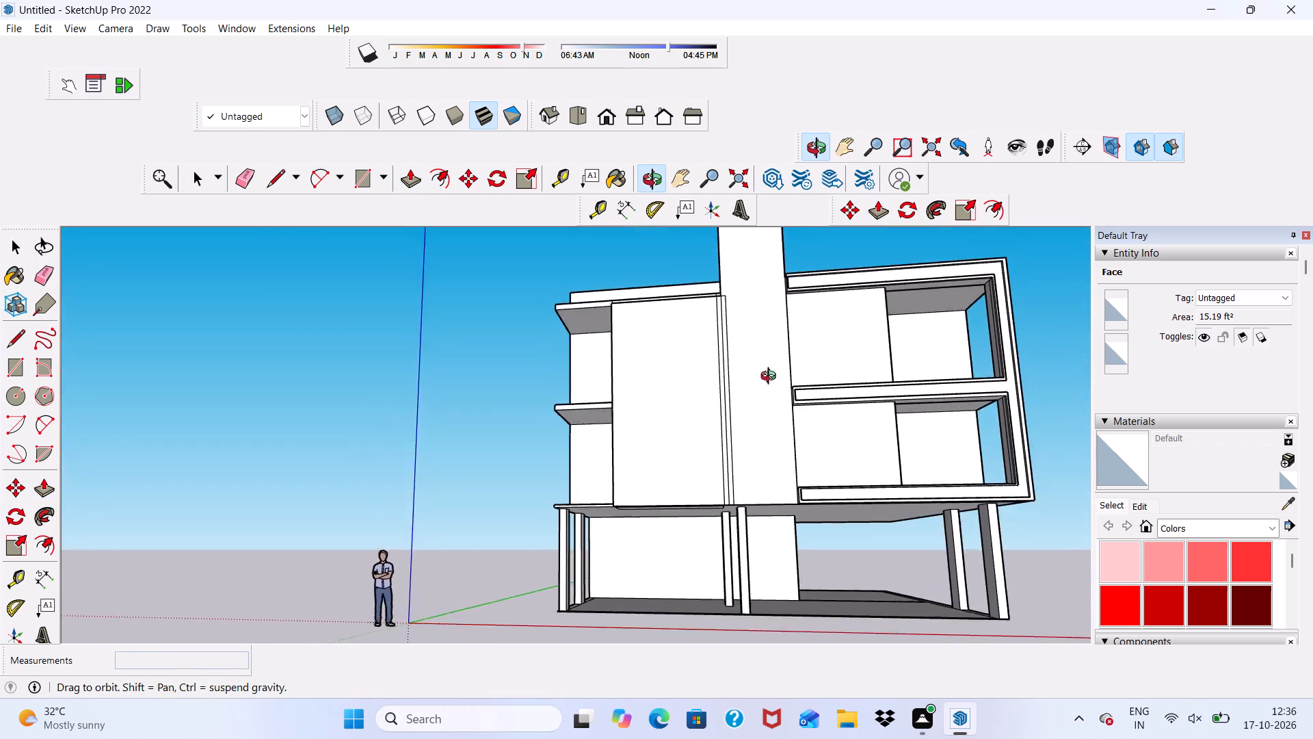
{"action": "middle_click_drag", "start_coordinate": [771, 378], "coordinate": [837, 429]}
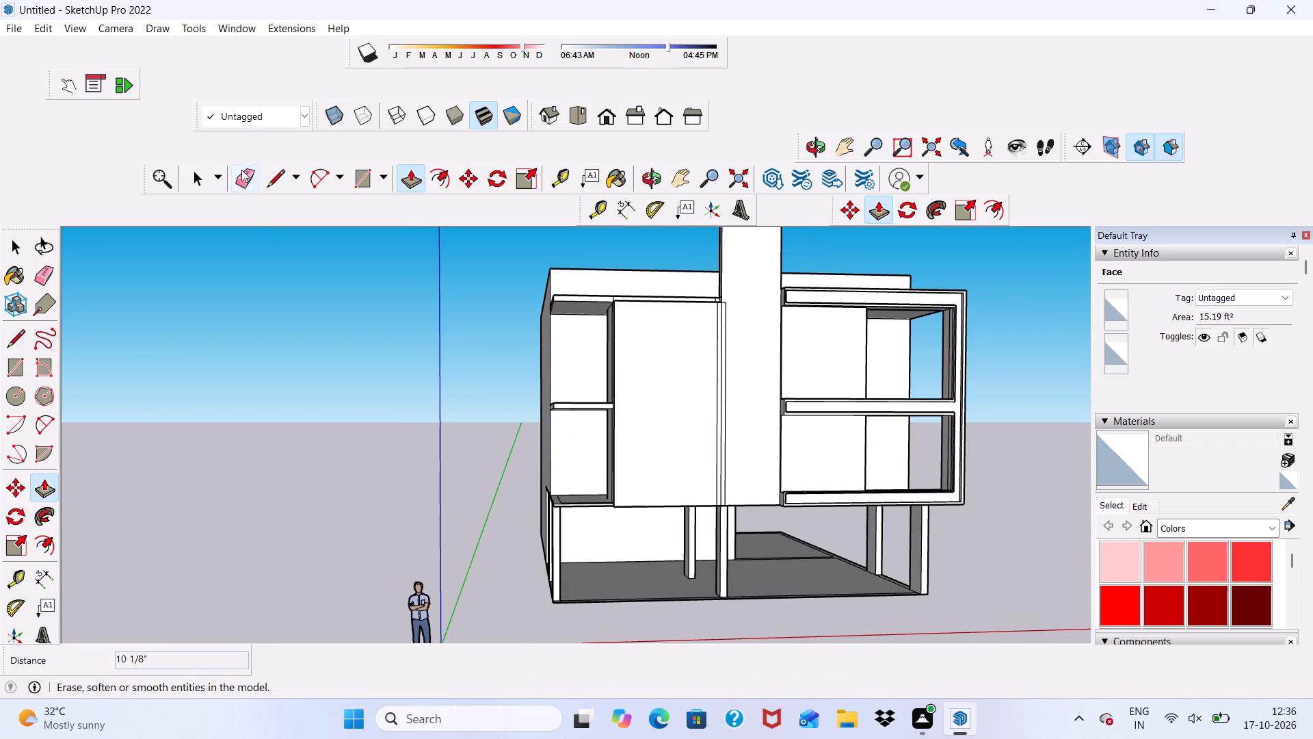
{"action": "left_click", "coordinate": [239, 170]}
{"action": "scroll", "coordinate": [557, 387], "scroll_direction": "up", "scroll_amount": 6}
{"action": "scroll", "coordinate": [583, 344], "scroll_direction": "down", "scroll_amount": 9}
{"action": "scroll", "coordinate": [576, 366], "scroll_direction": "up", "scroll_amount": 5}
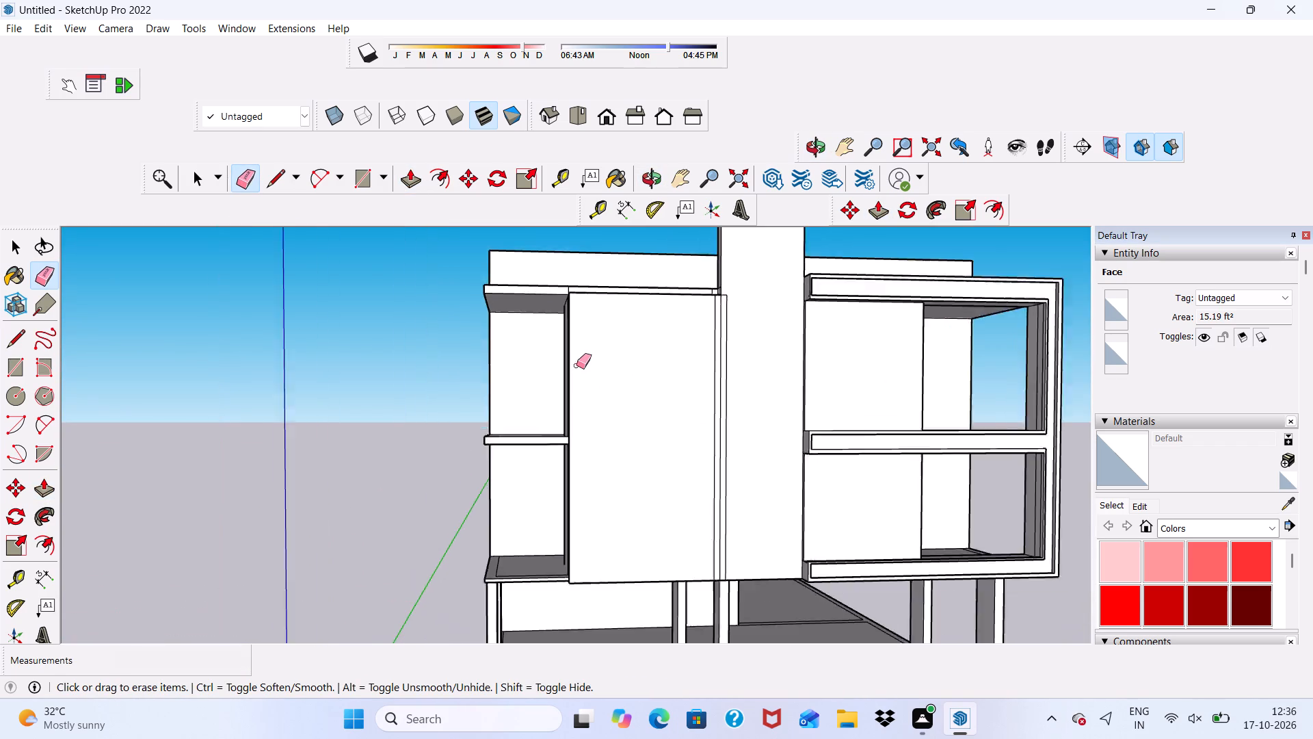
{"action": "scroll", "coordinate": [576, 365], "scroll_direction": "up", "scroll_amount": 2}
{"action": "scroll", "coordinate": [721, 308], "scroll_direction": "up", "scroll_amount": 11}
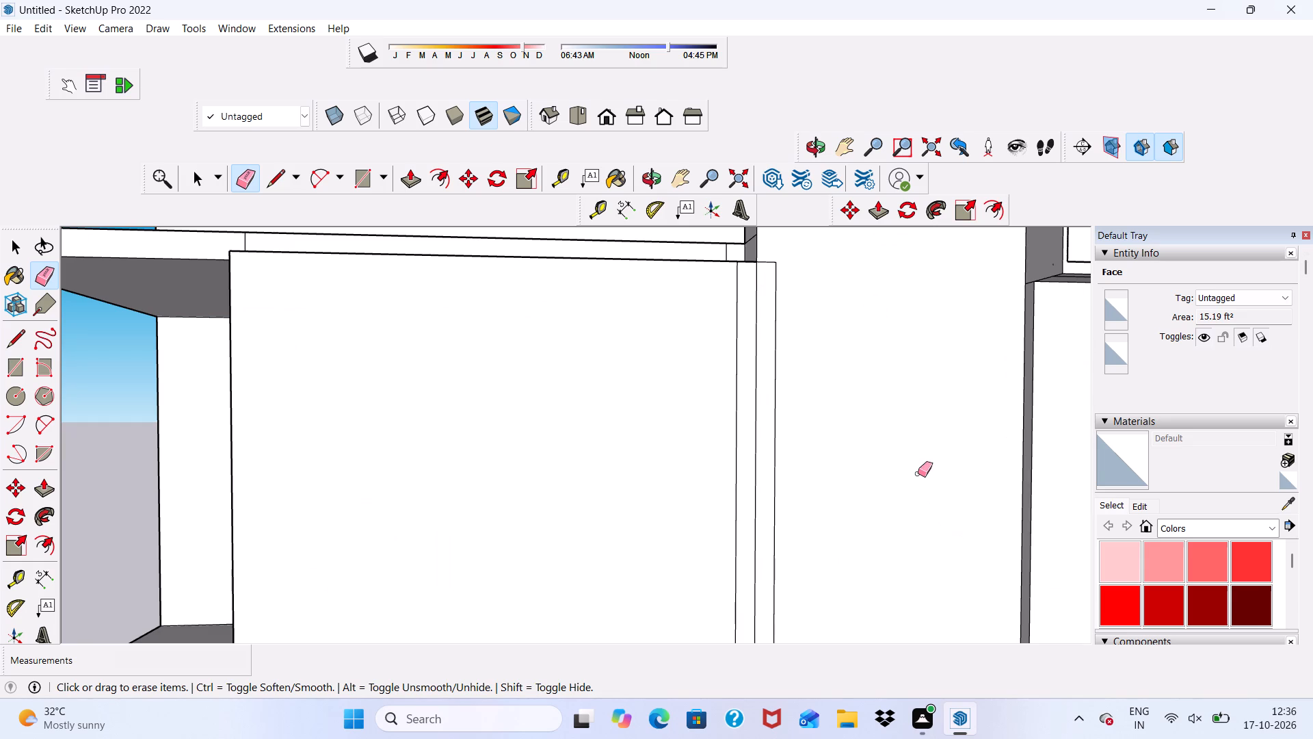
{"action": "left_click", "coordinate": [774, 265]}
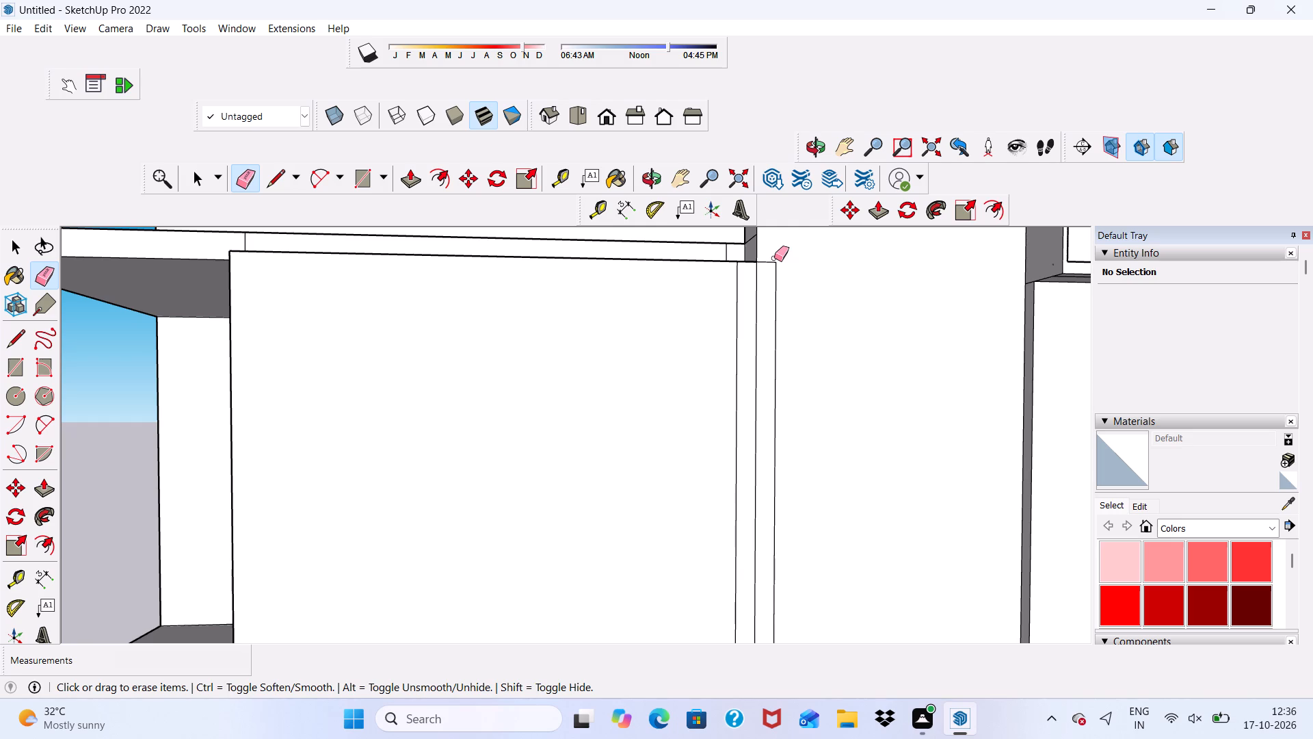
{"action": "left_click_drag", "start_coordinate": [774, 258], "coordinate": [786, 315]}
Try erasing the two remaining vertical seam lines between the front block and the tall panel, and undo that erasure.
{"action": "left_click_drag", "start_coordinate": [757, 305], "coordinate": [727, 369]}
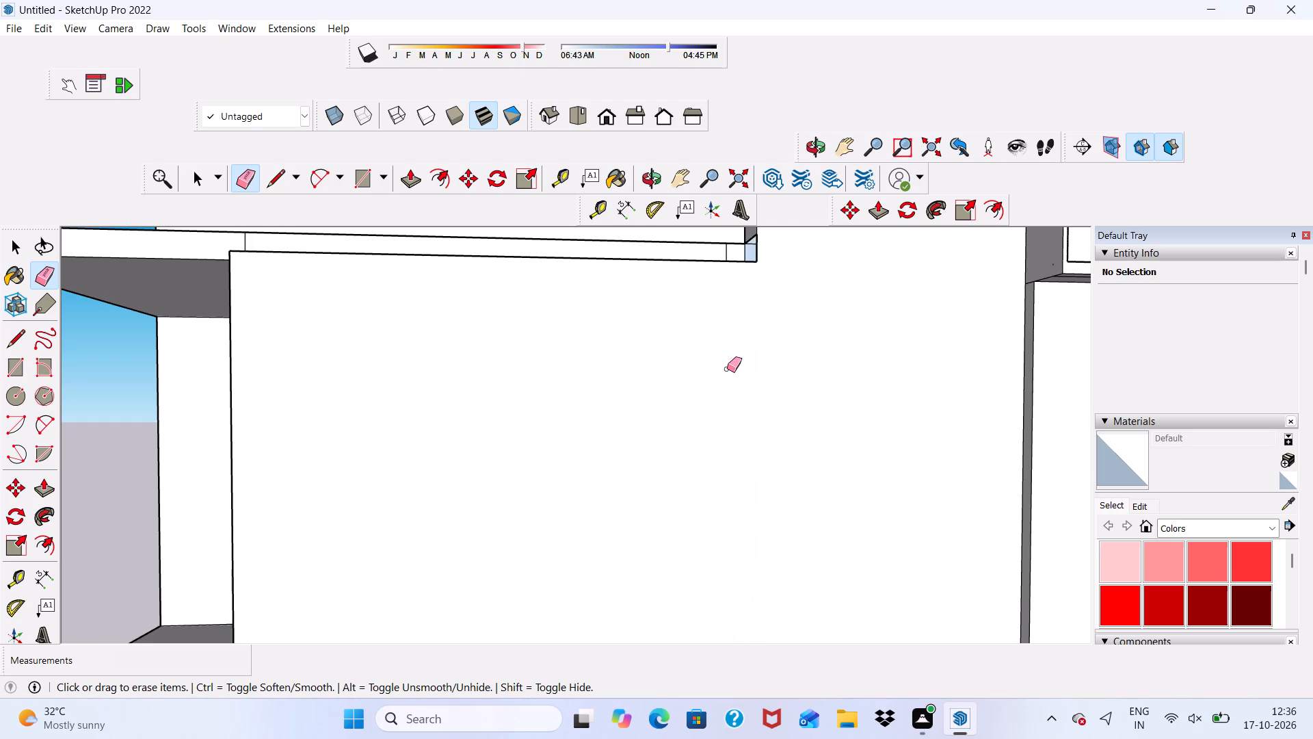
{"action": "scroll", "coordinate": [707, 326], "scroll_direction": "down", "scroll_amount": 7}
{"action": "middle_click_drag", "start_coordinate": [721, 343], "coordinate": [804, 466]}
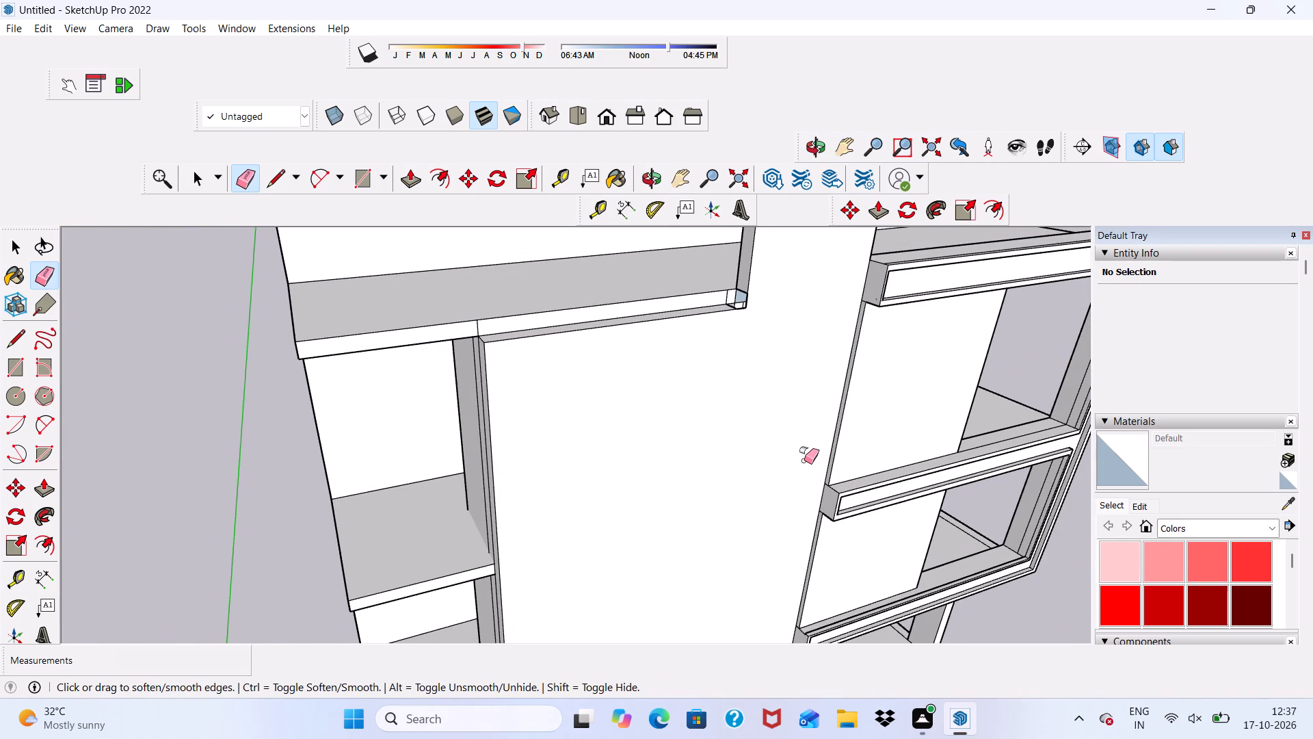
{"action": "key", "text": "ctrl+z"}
Erase the vertical seam line on the front block's side of the two remaining ones.
{"action": "scroll", "coordinate": [737, 365], "scroll_direction": "up", "scroll_amount": 5}
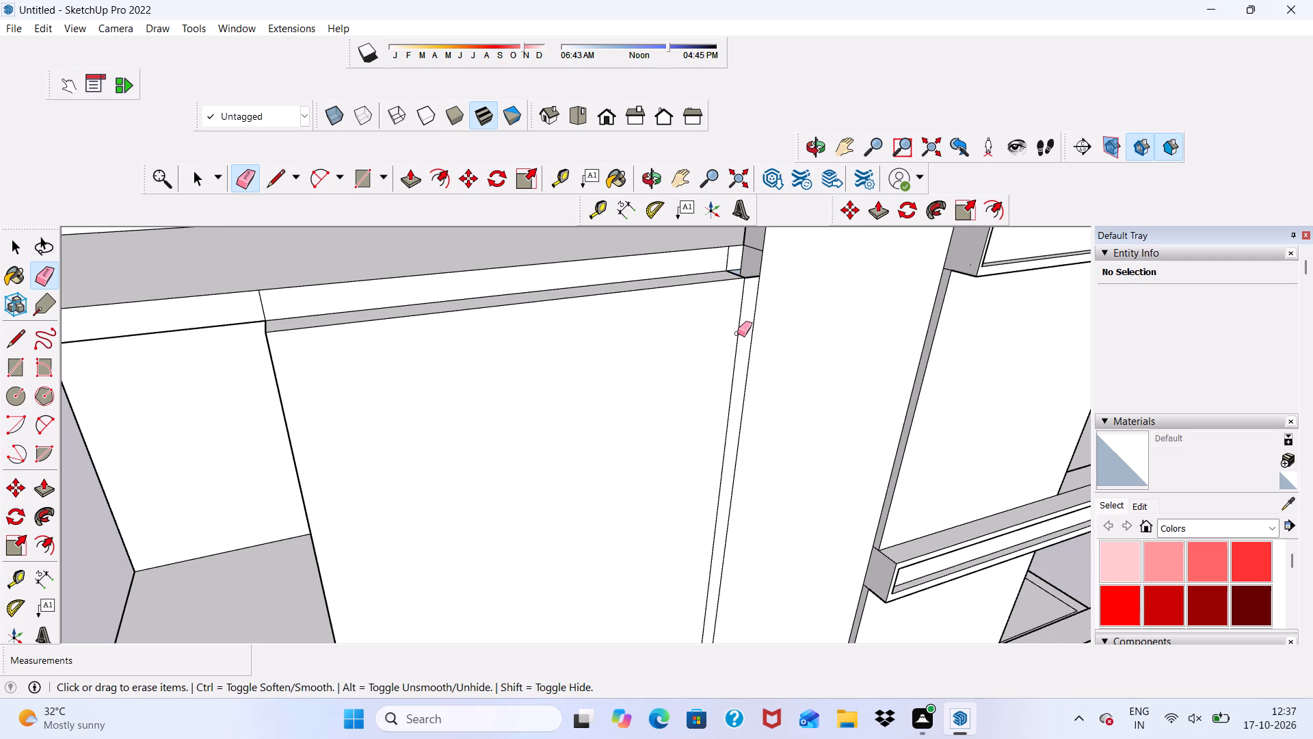
{"action": "left_click", "coordinate": [737, 333]}
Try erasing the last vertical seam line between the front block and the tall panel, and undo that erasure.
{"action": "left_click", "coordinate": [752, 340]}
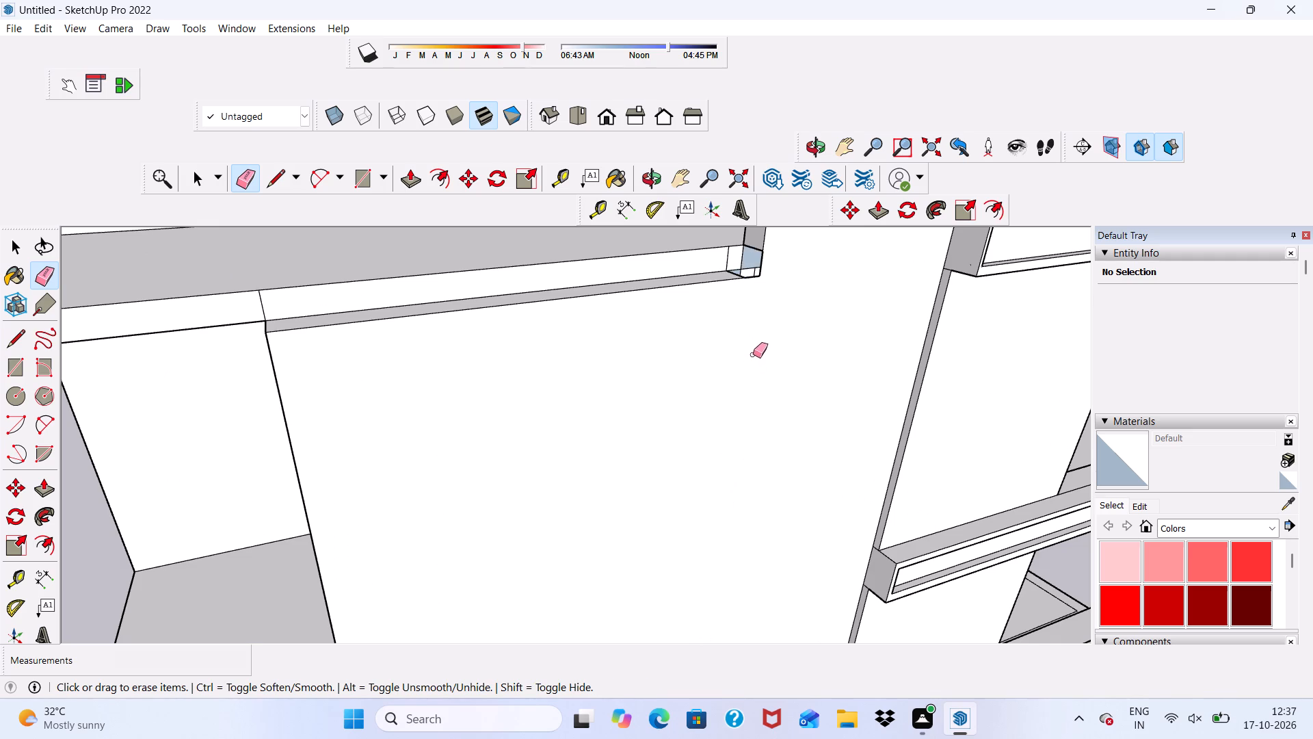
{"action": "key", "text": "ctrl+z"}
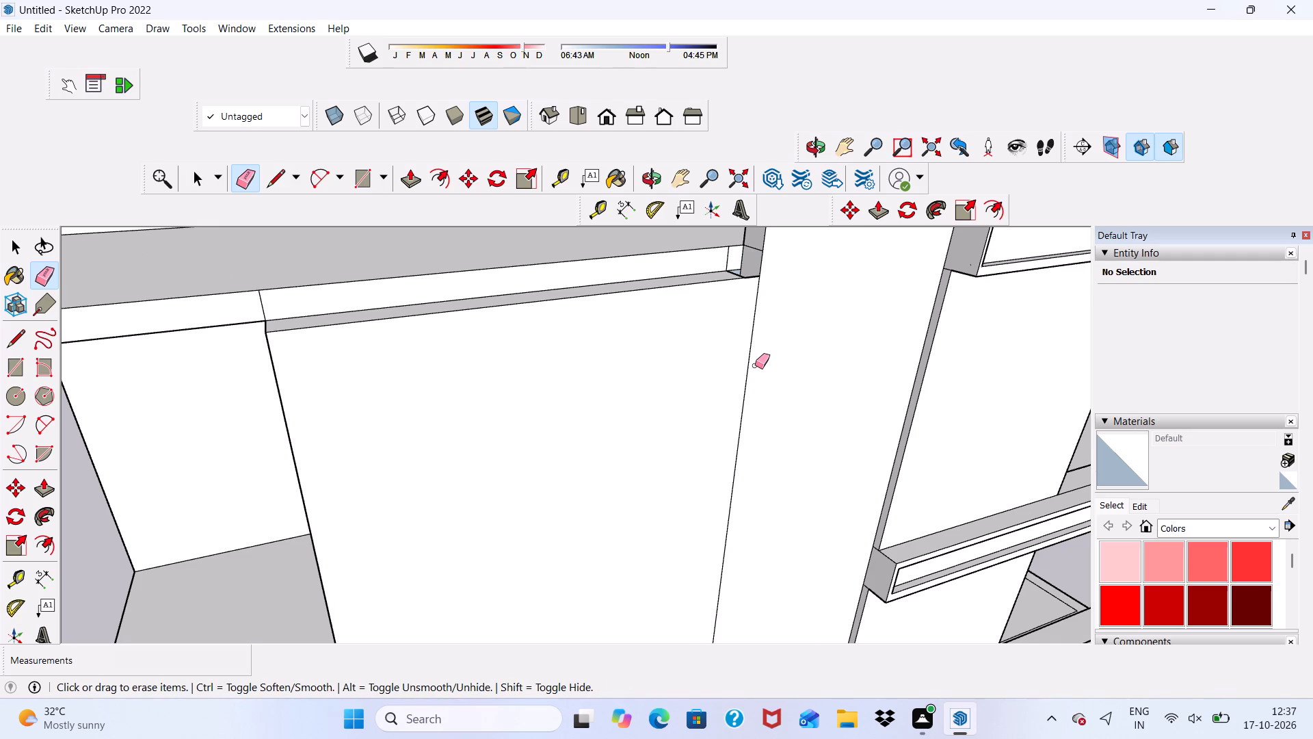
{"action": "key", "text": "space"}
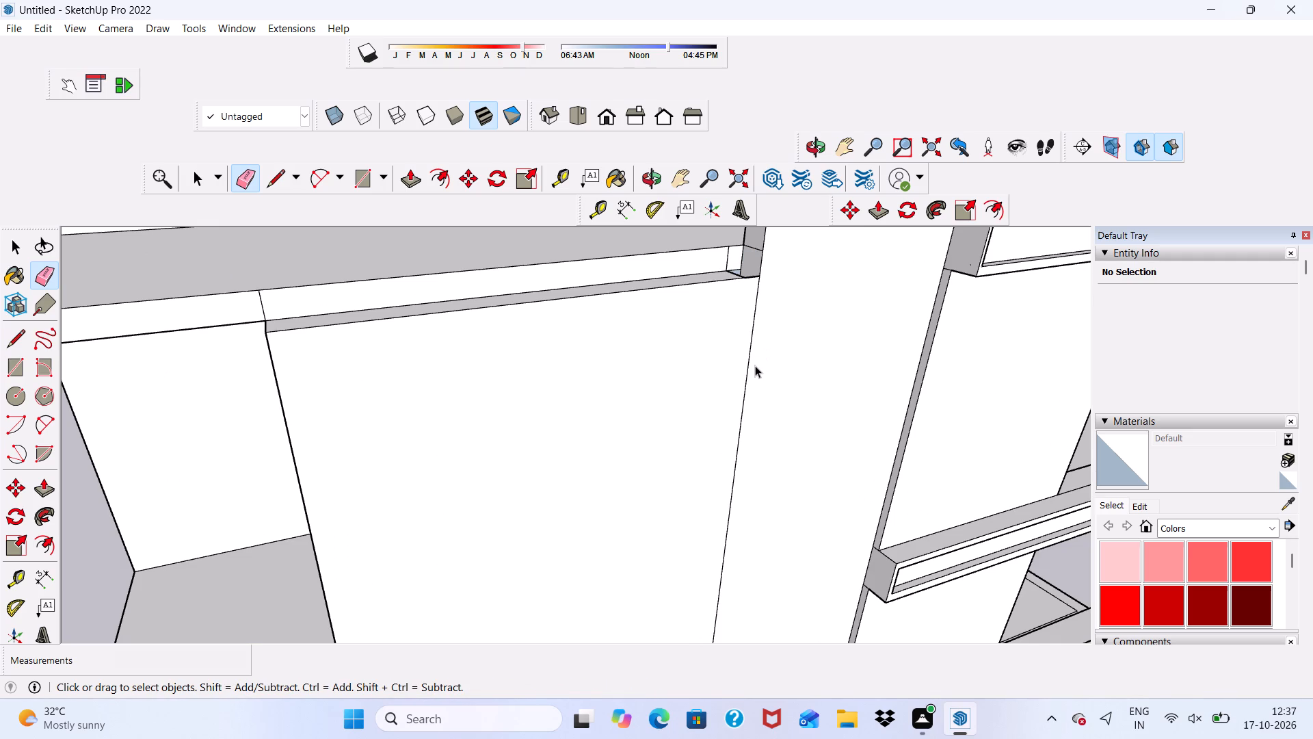
Push/Pull the large front block's narrow top face up about 7", level with the top of the slab behind it.
{"action": "scroll", "coordinate": [677, 337], "scroll_direction": "down", "scroll_amount": 1}
{"action": "middle_click_drag", "start_coordinate": [677, 337], "coordinate": [677, 338]}
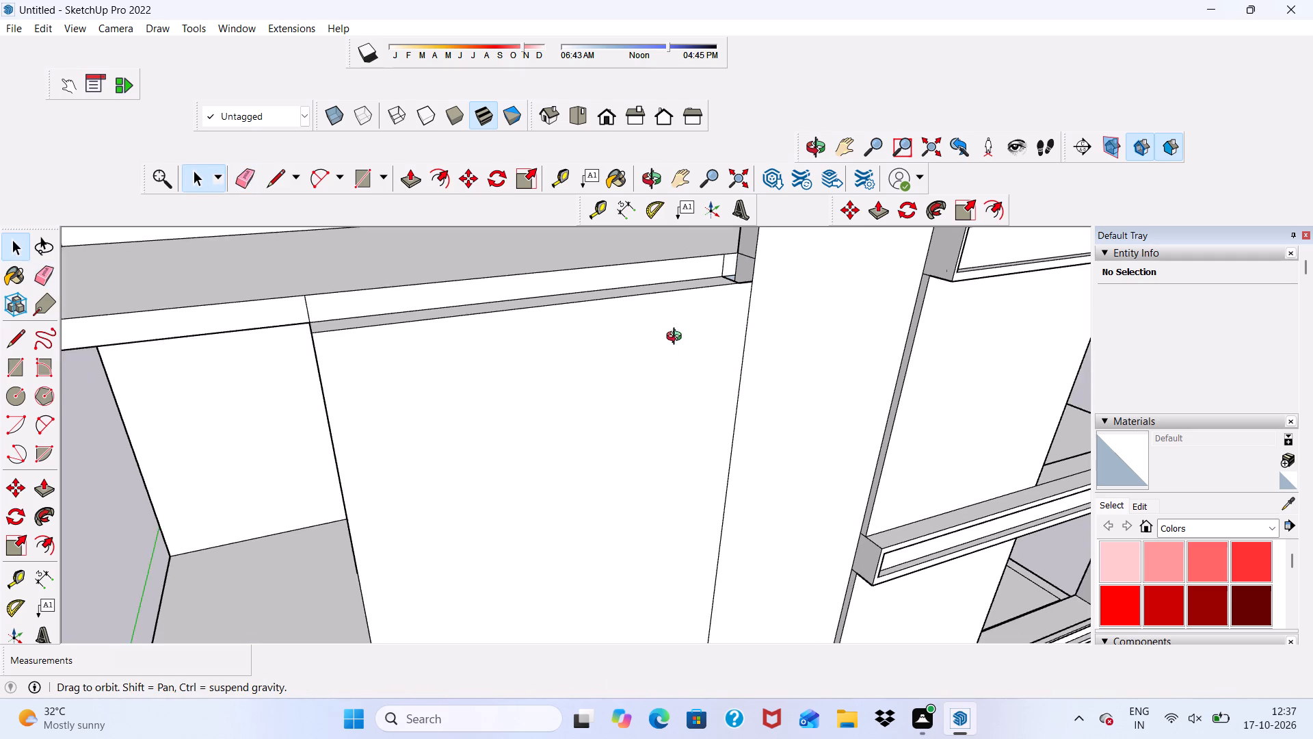
{"action": "middle_click_drag", "start_coordinate": [677, 338], "coordinate": [648, 439]}
{"action": "scroll", "coordinate": [624, 381], "scroll_direction": "up", "scroll_amount": 2}
{"action": "left_click", "coordinate": [622, 380]}
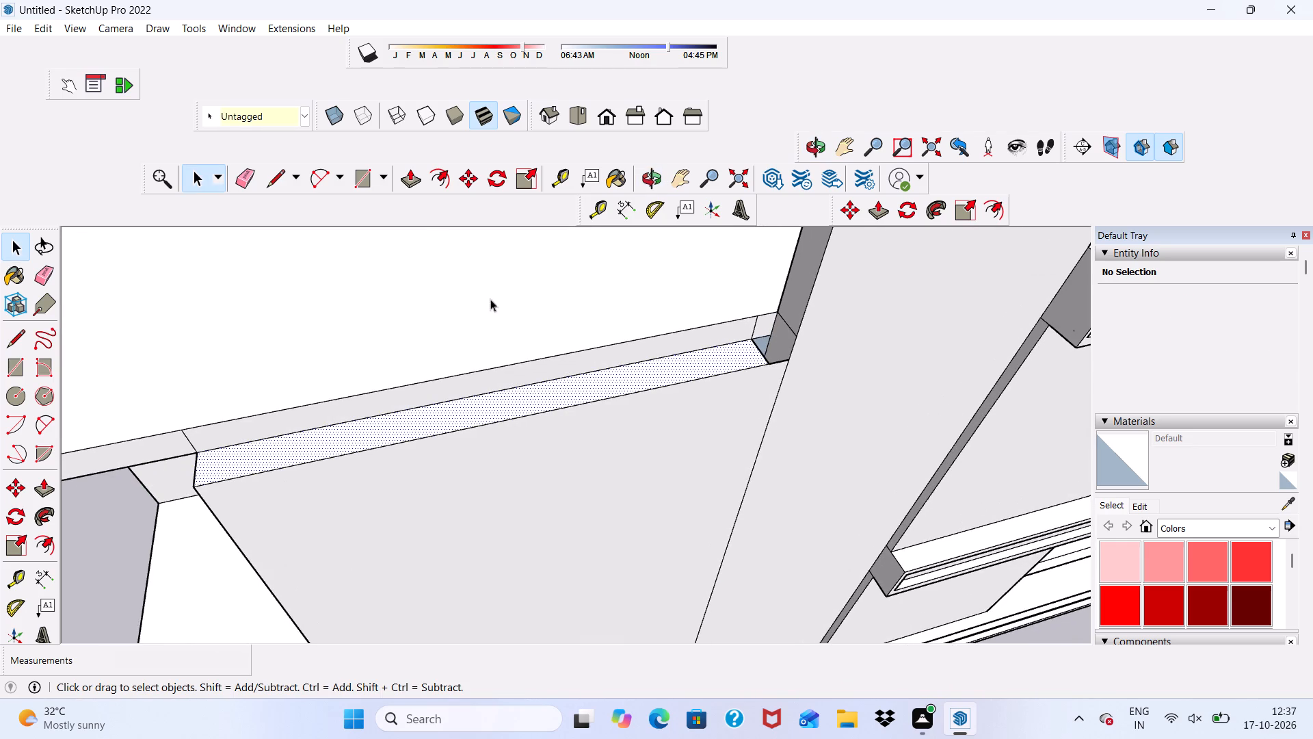
{"action": "left_click", "coordinate": [410, 170]}
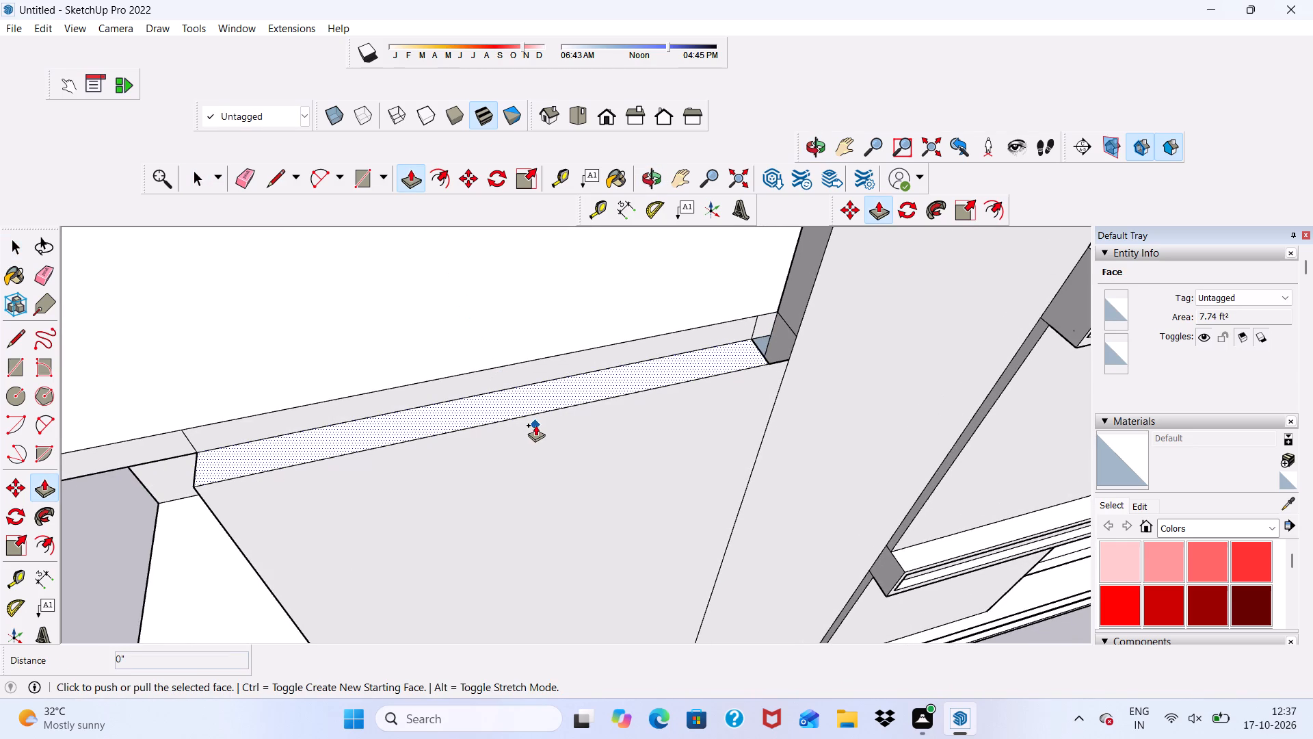
{"action": "left_click", "coordinate": [475, 396]}
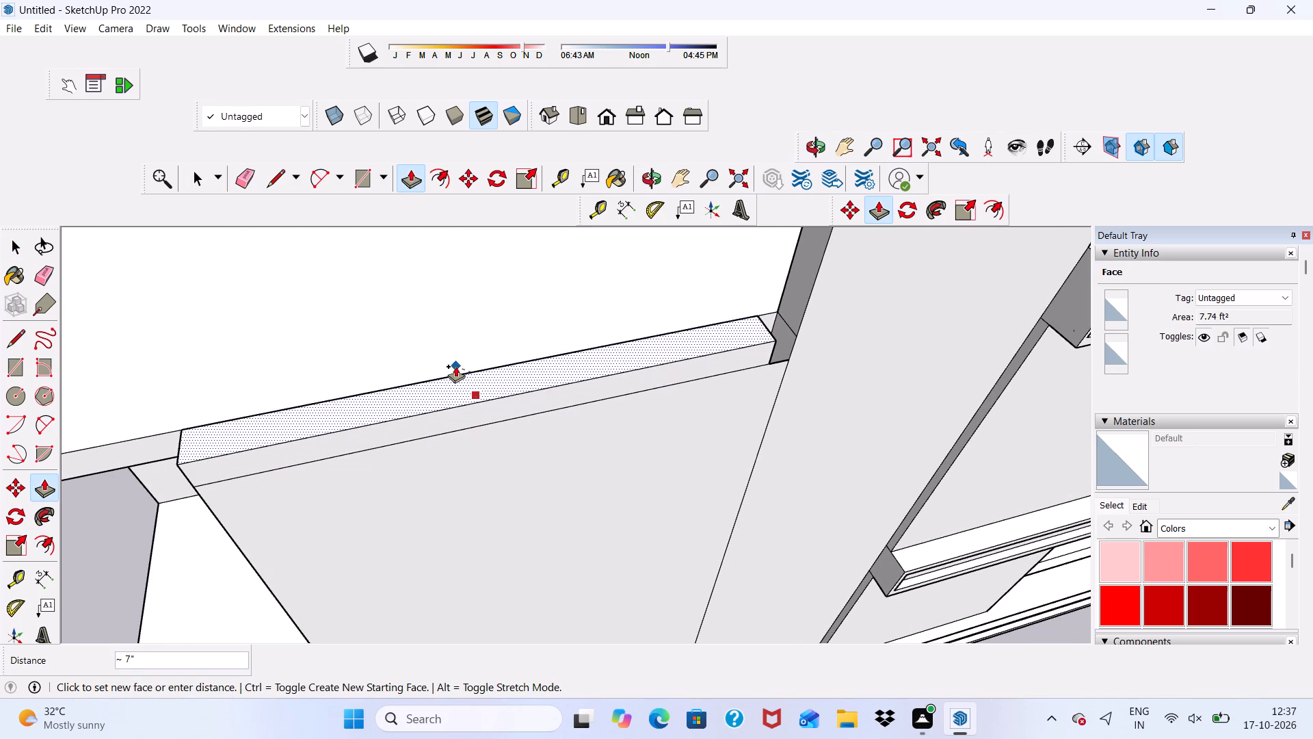
{"action": "left_click", "coordinate": [455, 366]}
{"action": "scroll", "coordinate": [687, 330], "scroll_direction": "up", "scroll_amount": 4}
{"action": "key", "text": "space"}
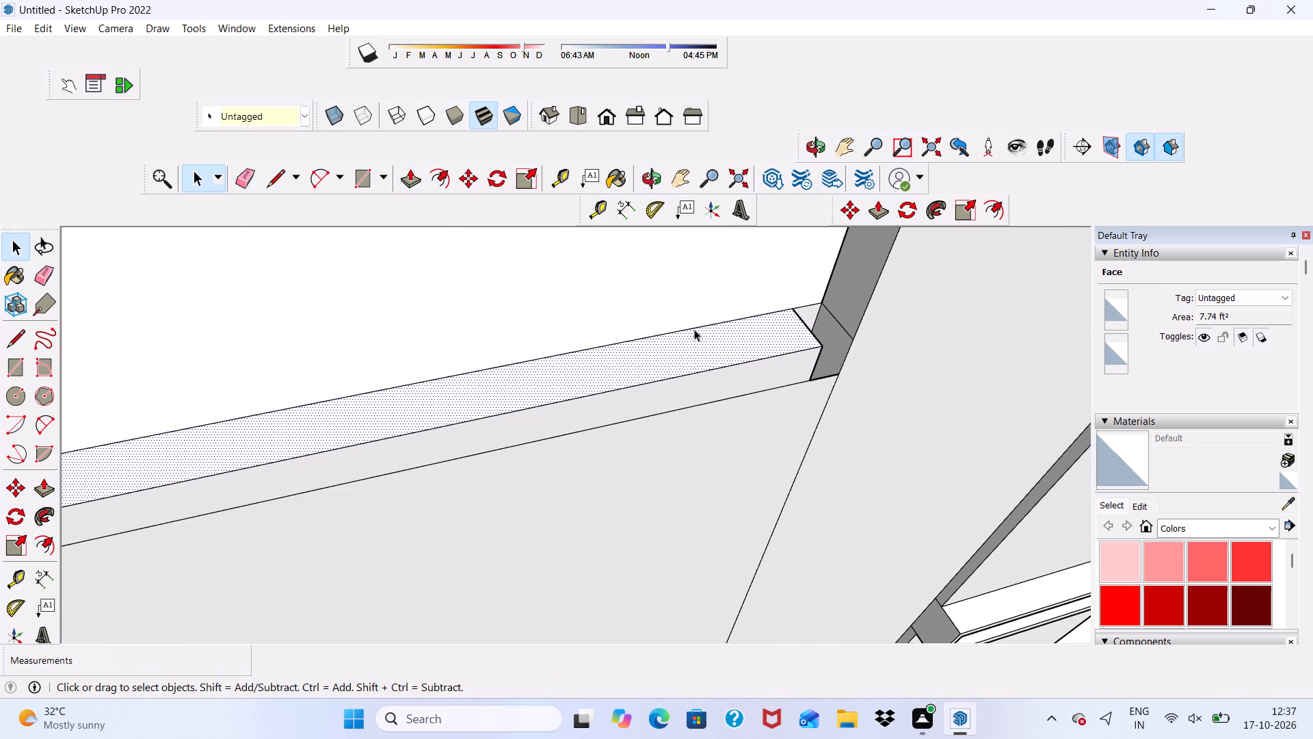
Push/Pull the tall panel's narrow side face about 5 1/16" toward the front block, closing the small gap at the block's top.
{"action": "scroll", "coordinate": [0, 660], "scroll_direction": "down", "scroll_amount": 2}
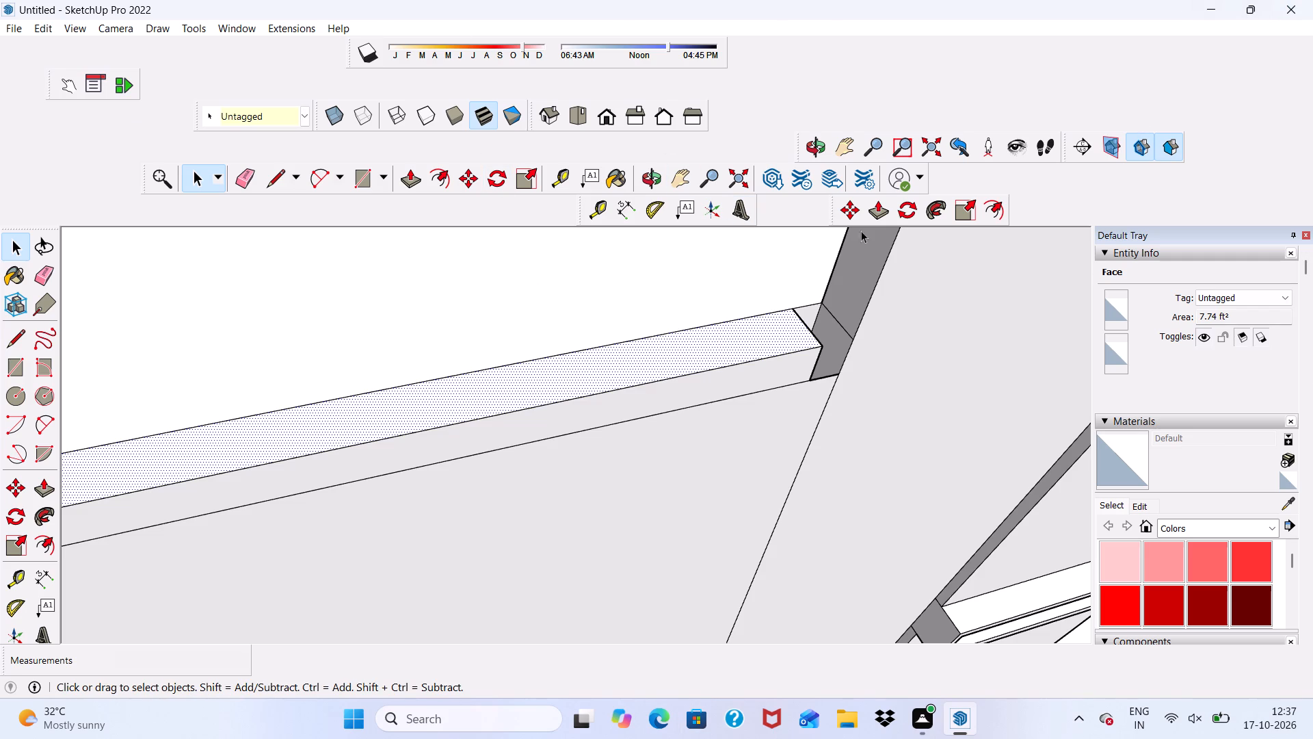
{"action": "left_click", "coordinate": [840, 335]}
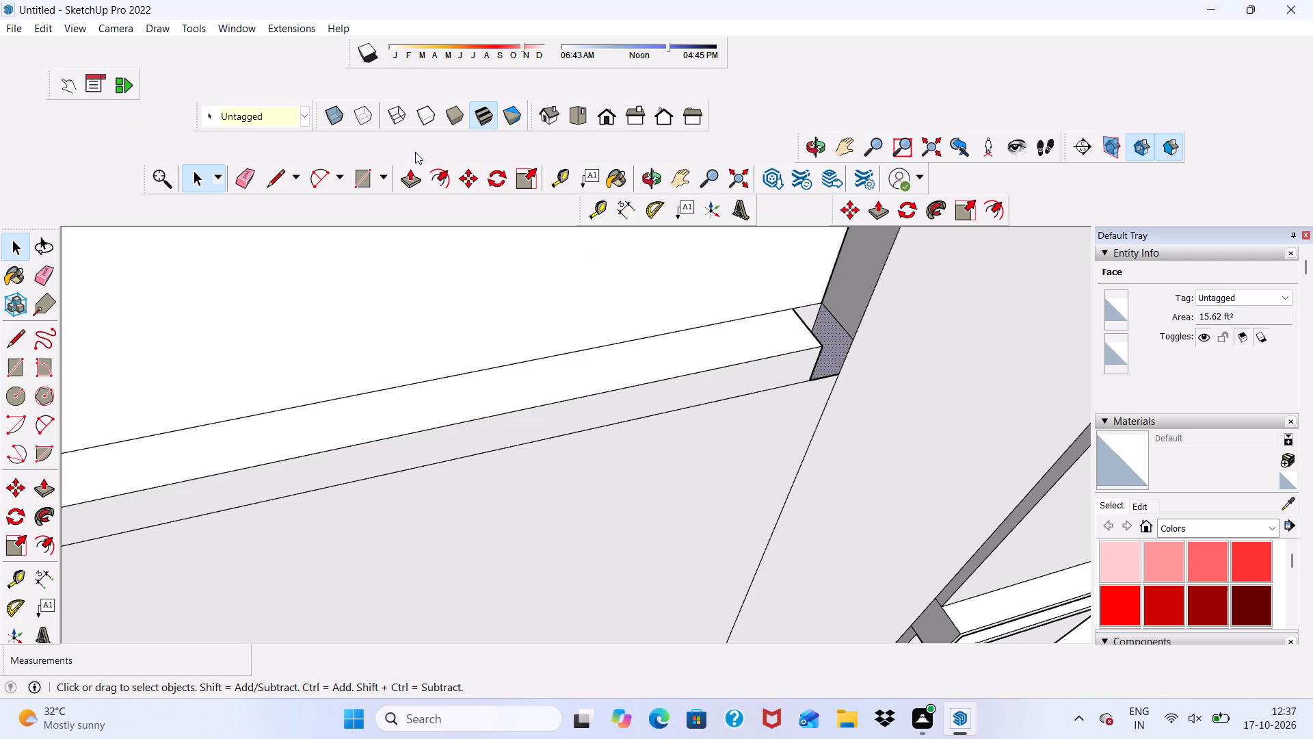
{"action": "left_click", "coordinate": [406, 183]}
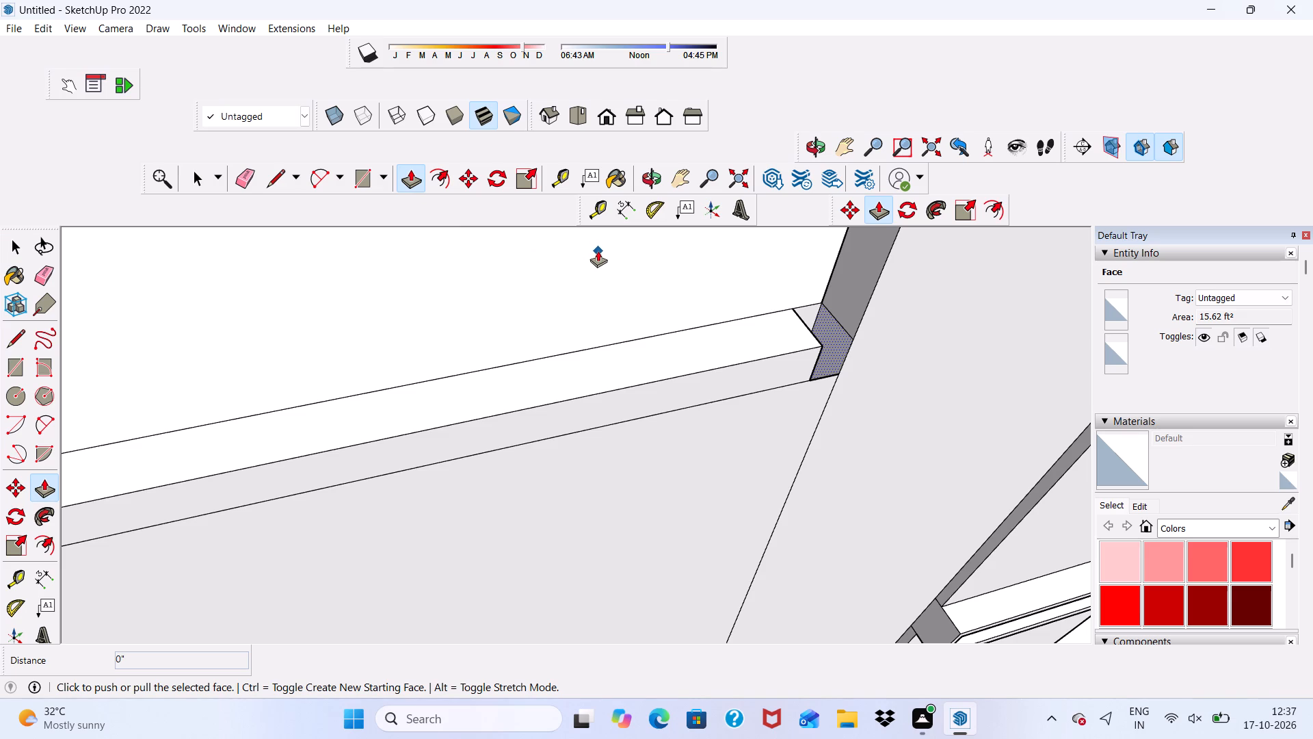
{"action": "scroll", "coordinate": [534, 206], "scroll_direction": "down", "scroll_amount": 17}
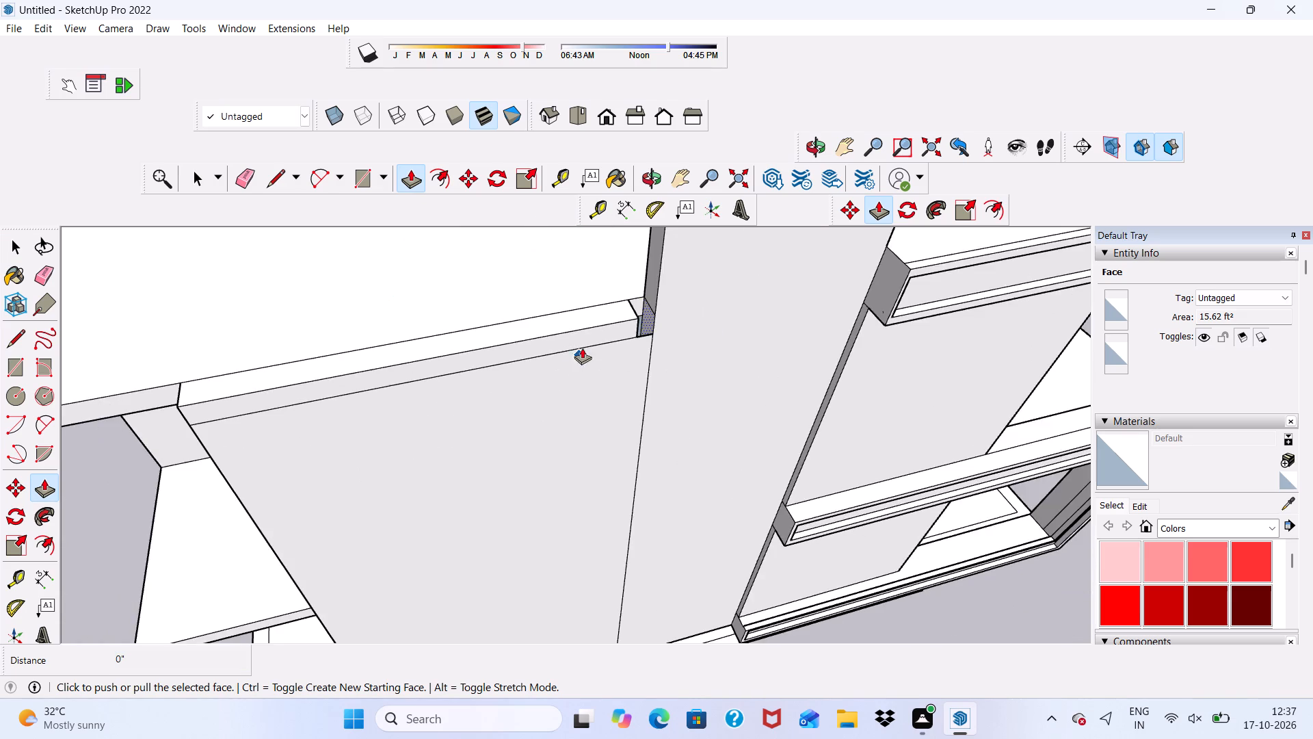
{"action": "scroll", "coordinate": [652, 304], "scroll_direction": "up", "scroll_amount": 12}
{"action": "left_click", "coordinate": [656, 324]}
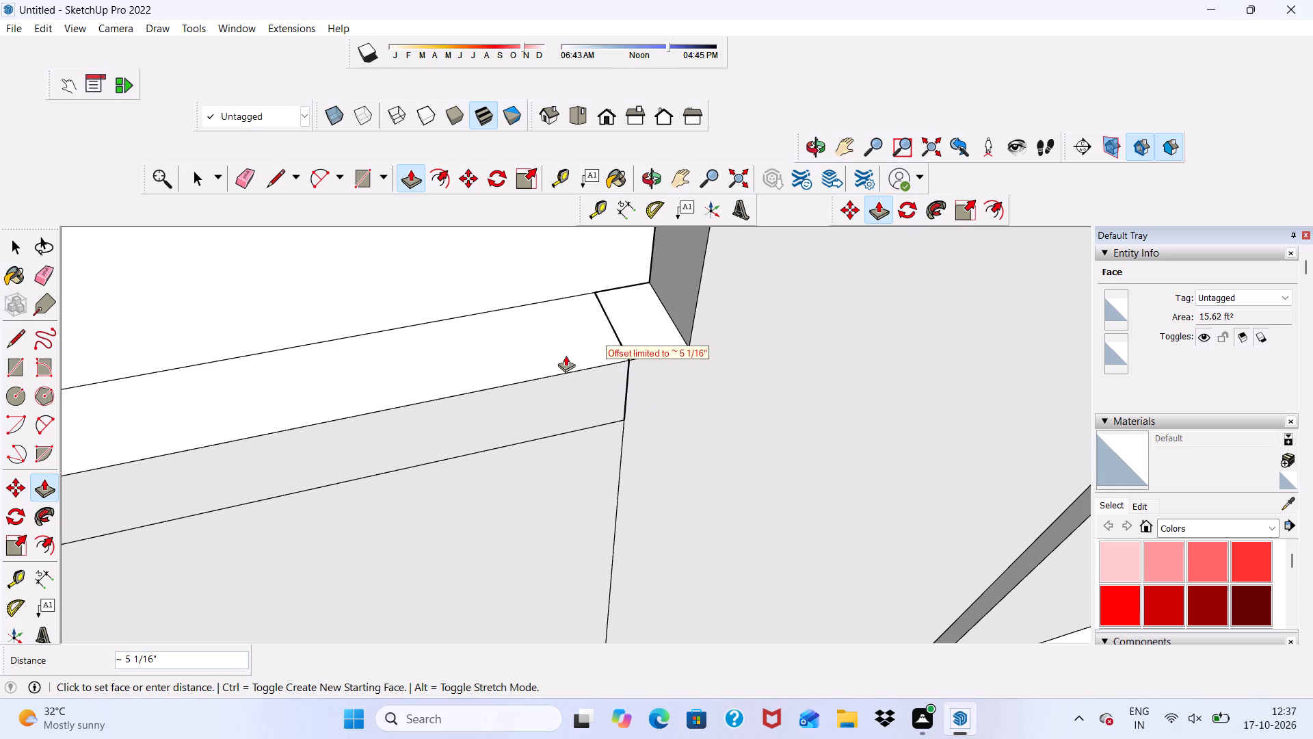
{"action": "left_click", "coordinate": [566, 355]}
{"action": "scroll", "coordinate": [527, 324], "scroll_direction": "down", "scroll_amount": 6}
Erase the leftover vertical and horizontal seam lines on the merged front face and the short edge across the block's top.
{"action": "middle_click_drag", "start_coordinate": [548, 376], "coordinate": [531, 276]}
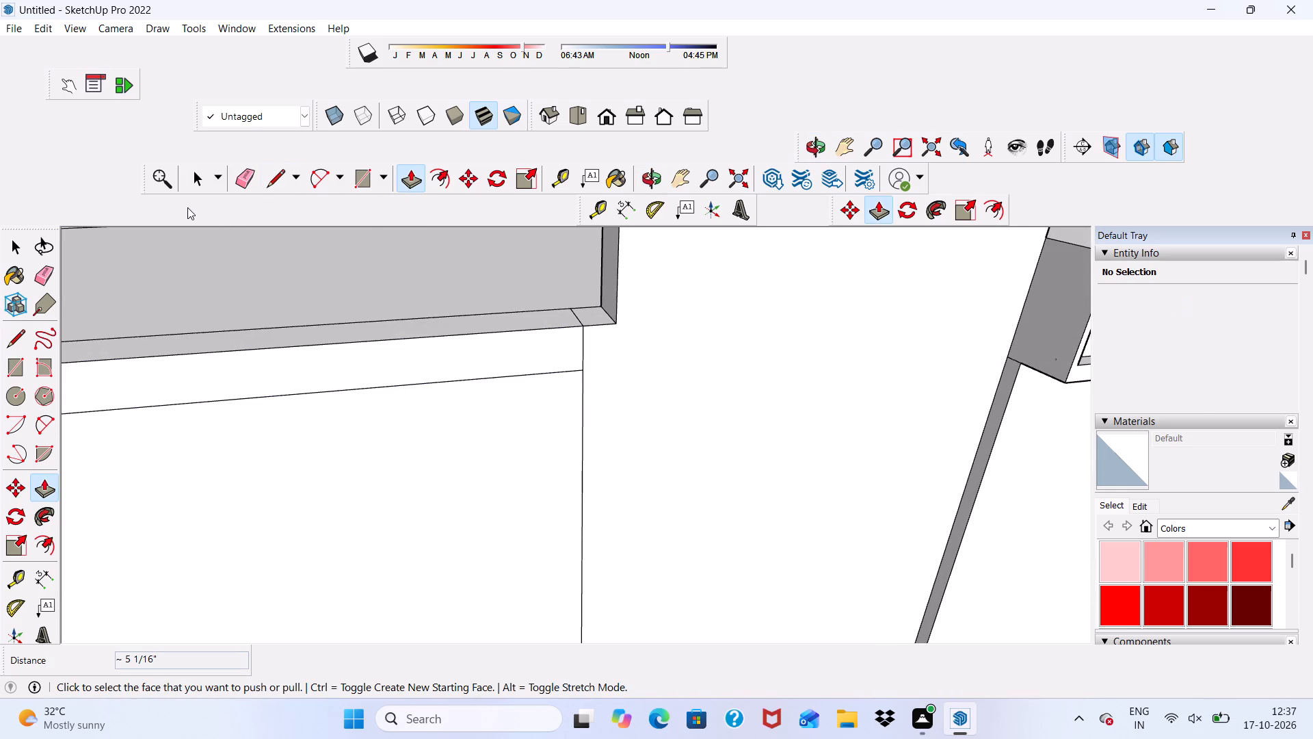
{"action": "left_click", "coordinate": [245, 188]}
{"action": "scroll", "coordinate": [310, 249], "scroll_direction": "down", "scroll_amount": 2}
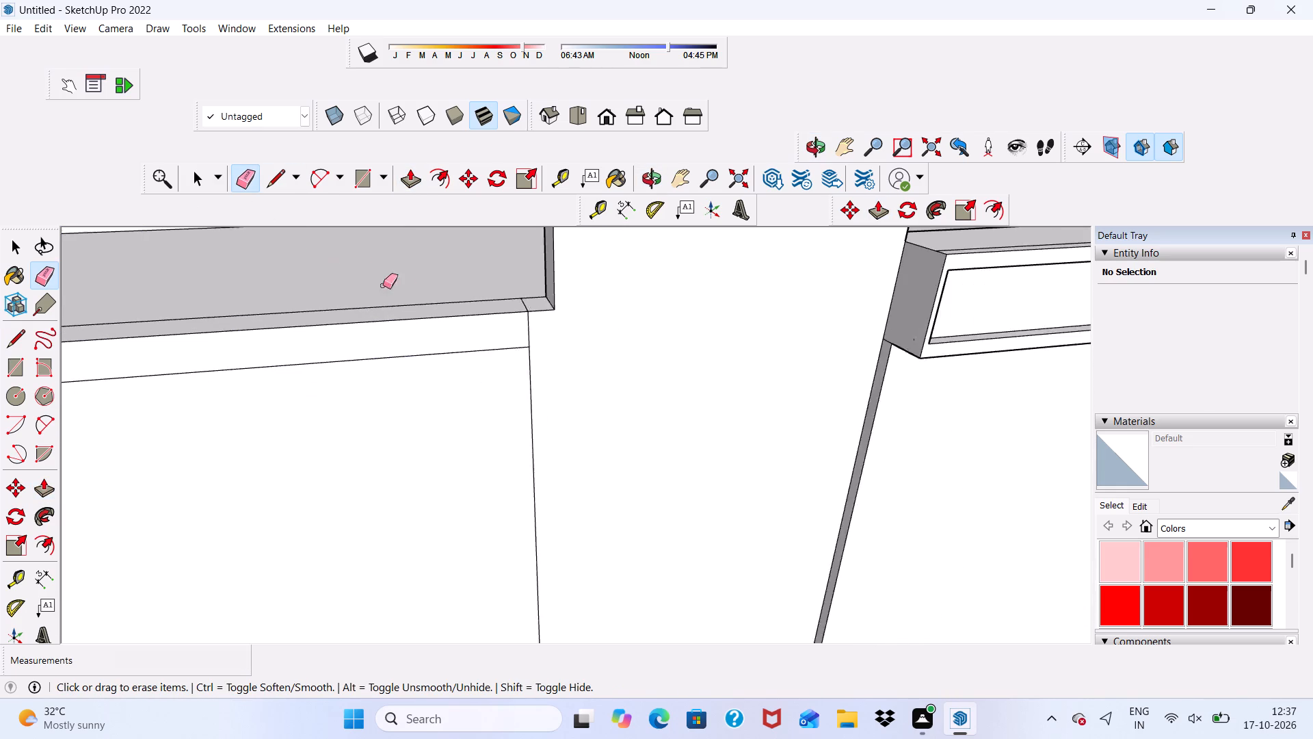
{"action": "scroll", "coordinate": [383, 285], "scroll_direction": "down", "scroll_amount": 1}
{"action": "scroll", "coordinate": [512, 337], "scroll_direction": "up", "scroll_amount": 6}
{"action": "left_click_drag", "start_coordinate": [513, 302], "coordinate": [509, 324]}
{"action": "left_click_drag", "start_coordinate": [507, 332], "coordinate": [504, 340]}
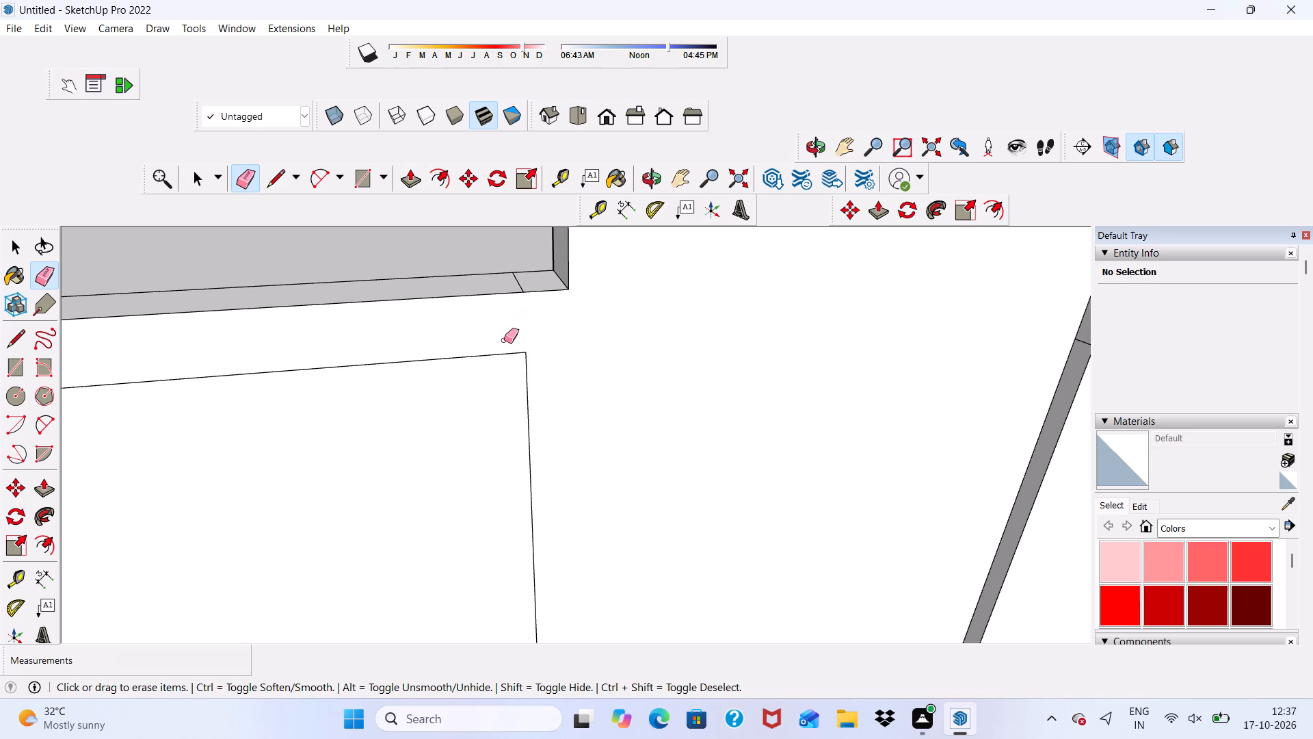
{"action": "left_click_drag", "start_coordinate": [504, 340], "coordinate": [497, 366]}
{"action": "double_click", "coordinate": [497, 366]}
{"action": "left_click_drag", "start_coordinate": [522, 354], "coordinate": [532, 365]}
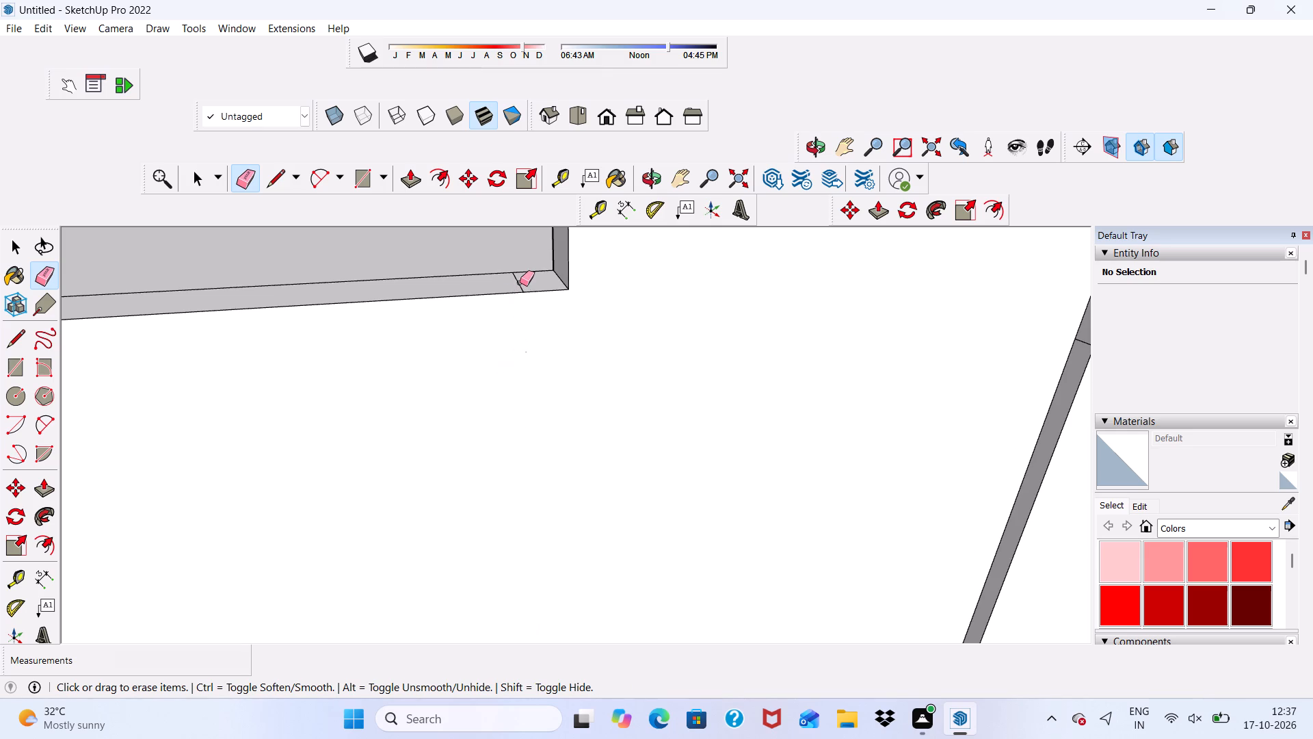
{"action": "left_click", "coordinate": [518, 282]}
{"action": "scroll", "coordinate": [515, 282], "scroll_direction": "down", "scroll_amount": 20}
{"action": "middle_click_drag", "start_coordinate": [623, 365], "coordinate": [551, 283]}
{"action": "key", "text": "space"}
Draw a vertical line about 20' 10" long from the corner where the front block's top meets the tall panel down to the bottom edge.
{"action": "scroll", "coordinate": [559, 285], "scroll_direction": "up", "scroll_amount": 1}
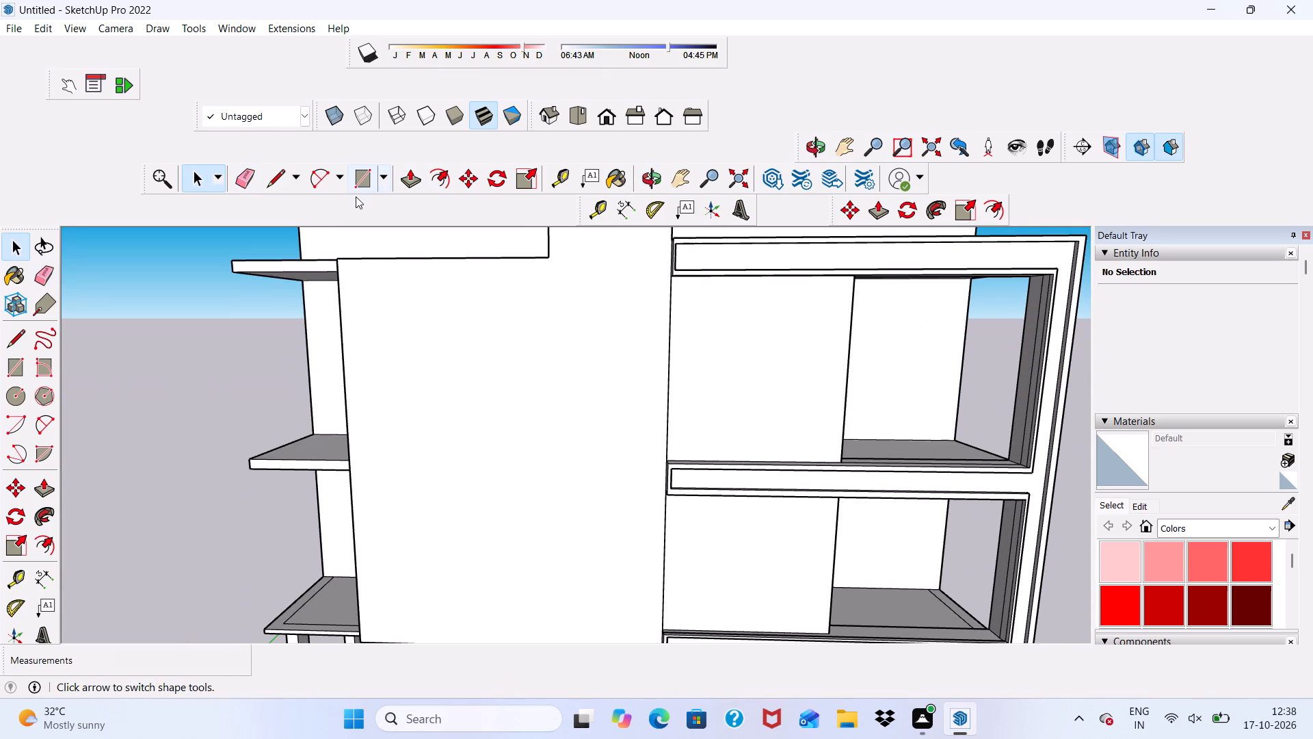
{"action": "left_click", "coordinate": [358, 183]}
{"action": "left_click", "coordinate": [283, 177]}
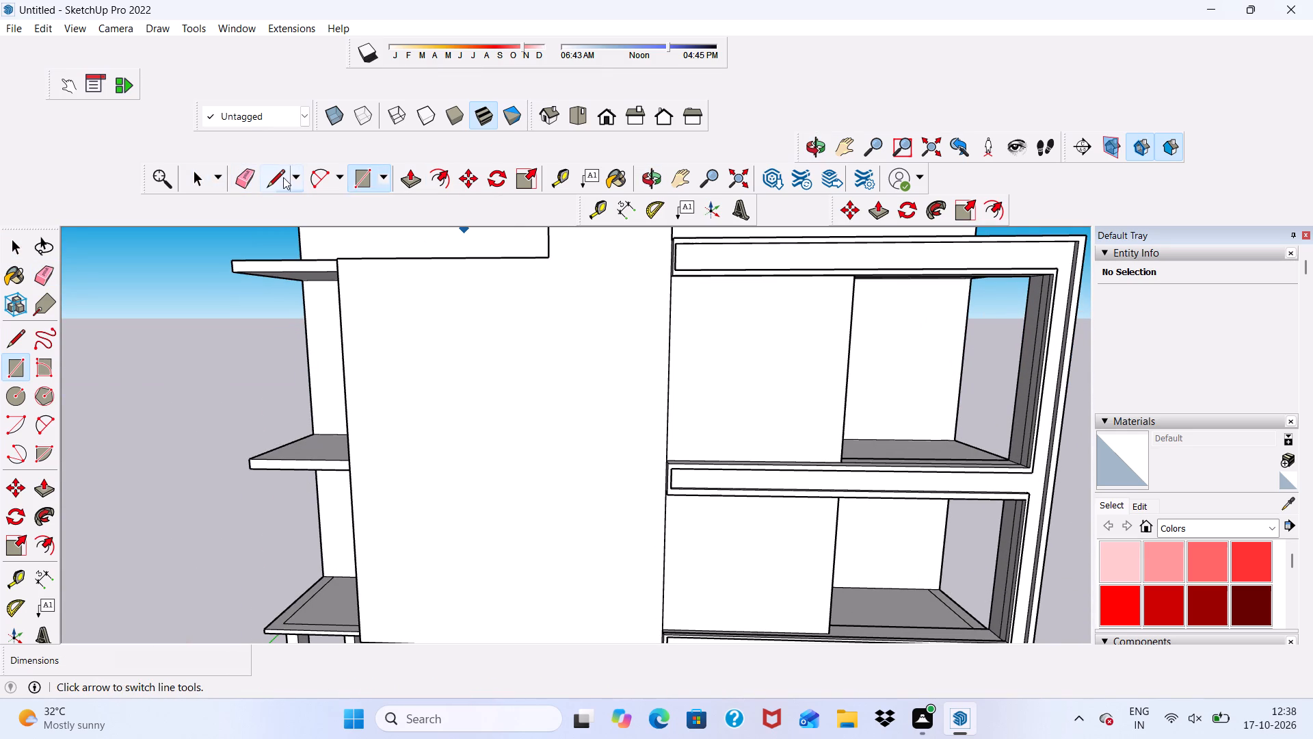
{"action": "scroll", "coordinate": [368, 262], "scroll_direction": "down", "scroll_amount": 6}
{"action": "scroll", "coordinate": [465, 270], "scroll_direction": "up", "scroll_amount": 7}
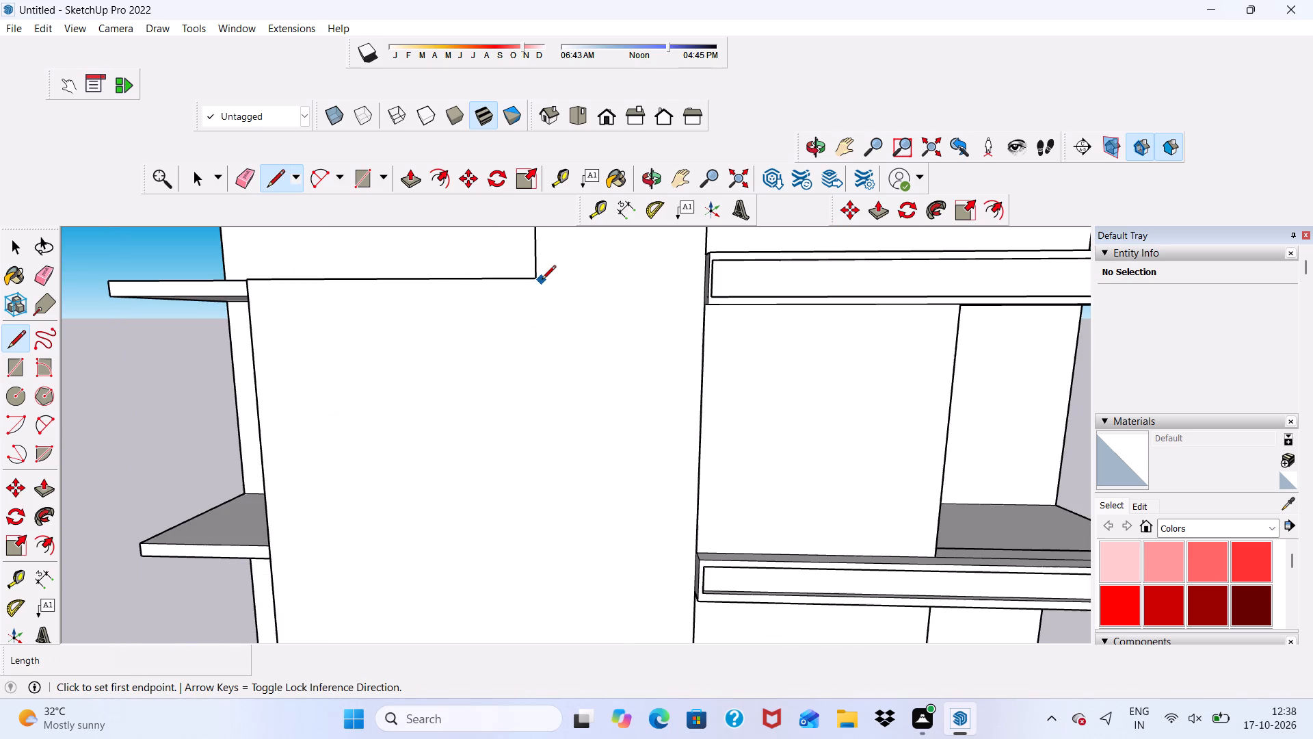
{"action": "left_click", "coordinate": [534, 280]}
{"action": "scroll", "coordinate": [550, 318], "scroll_direction": "down", "scroll_amount": 14}
{"action": "scroll", "coordinate": [527, 451], "scroll_direction": "up", "scroll_amount": 5}
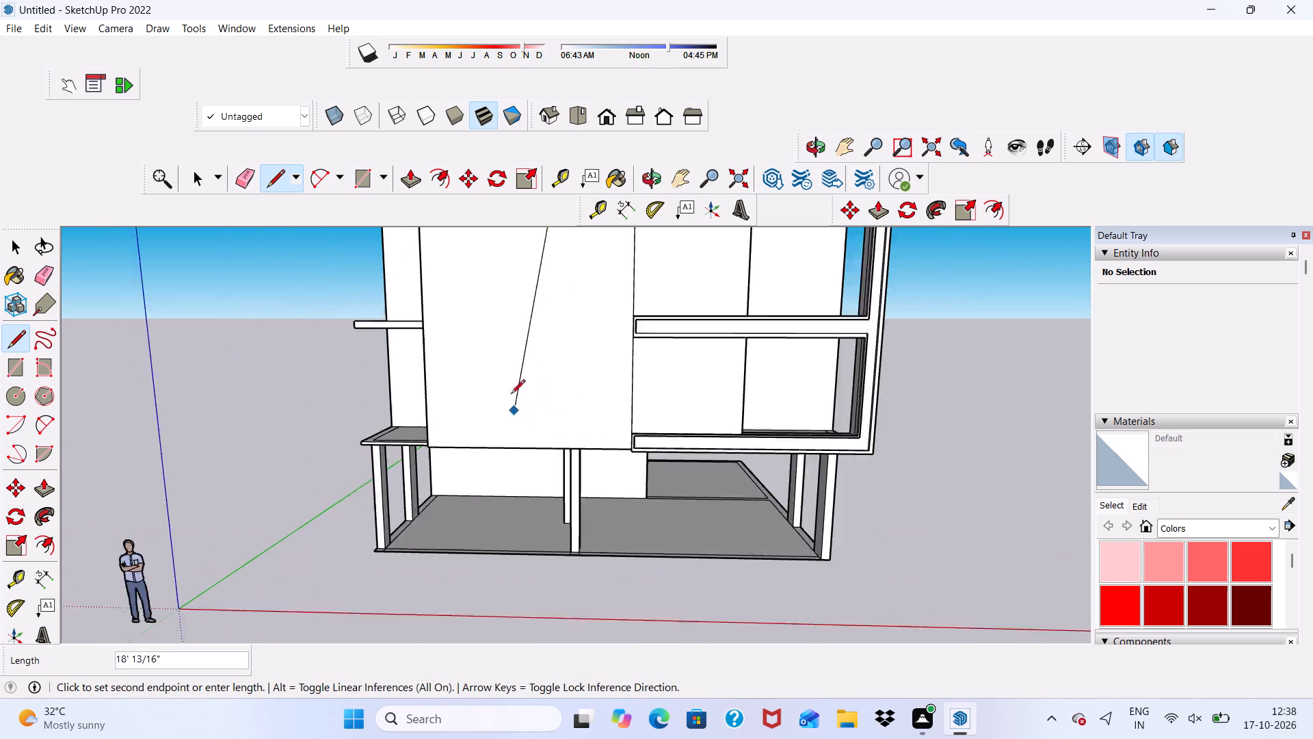
{"action": "scroll", "coordinate": [511, 395], "scroll_direction": "up", "scroll_amount": 2}
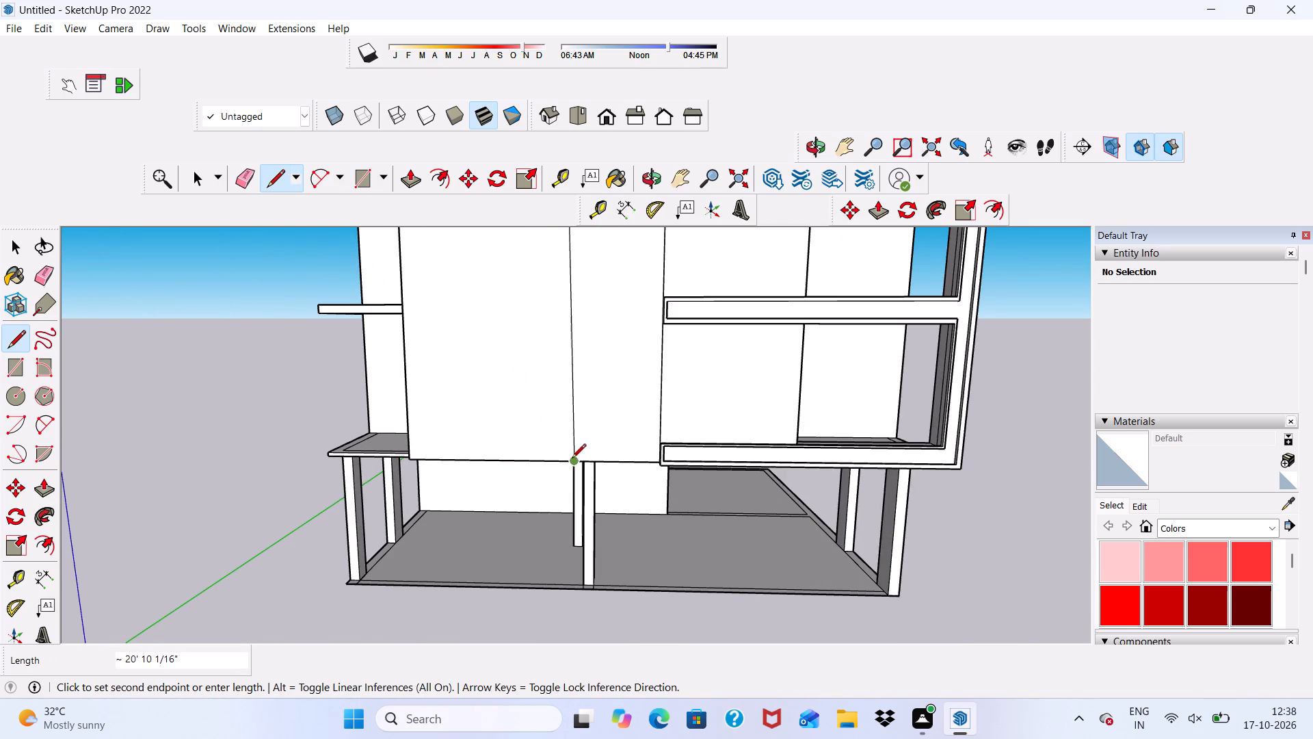
{"action": "scroll", "coordinate": [578, 458], "scroll_direction": "down", "scroll_amount": 5}
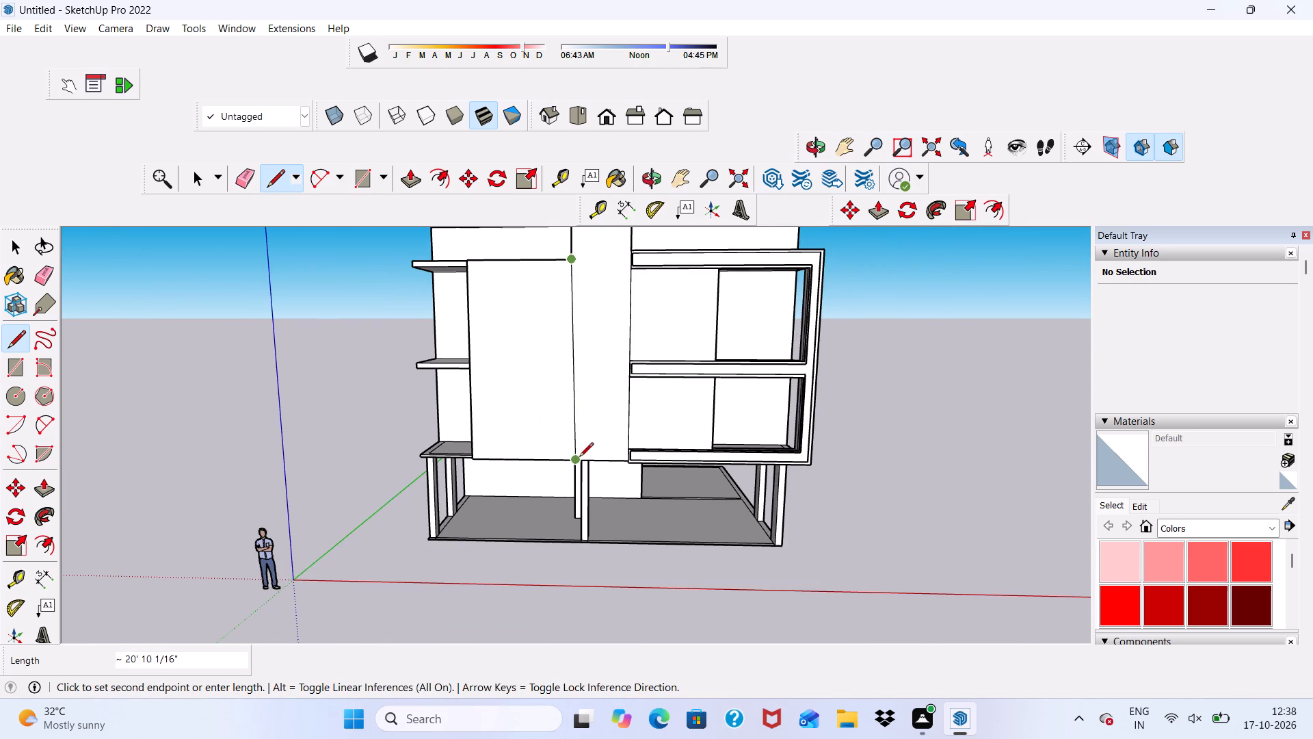
{"action": "scroll", "coordinate": [576, 465], "scroll_direction": "up", "scroll_amount": 7}
{"action": "scroll", "coordinate": [550, 421], "scroll_direction": "down", "scroll_amount": 5}
{"action": "middle_click_drag", "start_coordinate": [577, 479], "coordinate": [580, 428]}
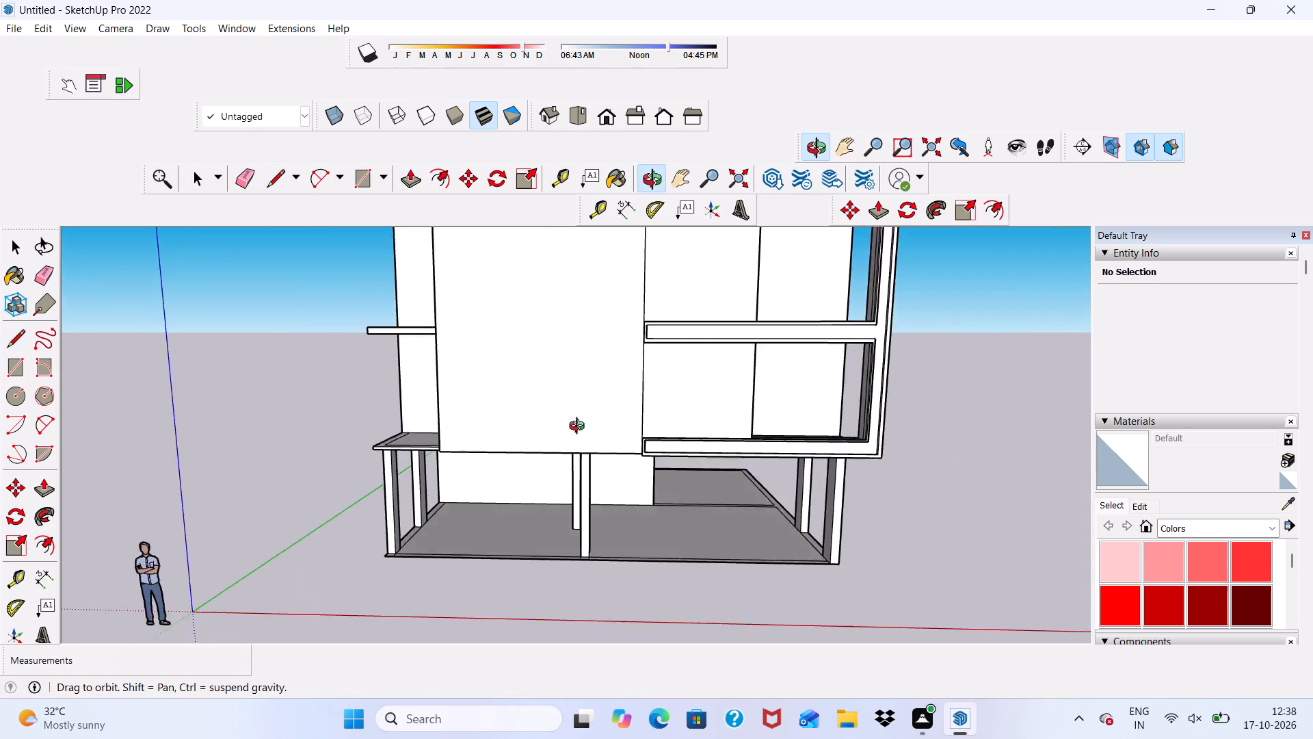
{"action": "middle_click_drag", "start_coordinate": [580, 428], "coordinate": [587, 365]}
{"action": "scroll", "coordinate": [578, 413], "scroll_direction": "up", "scroll_amount": 5}
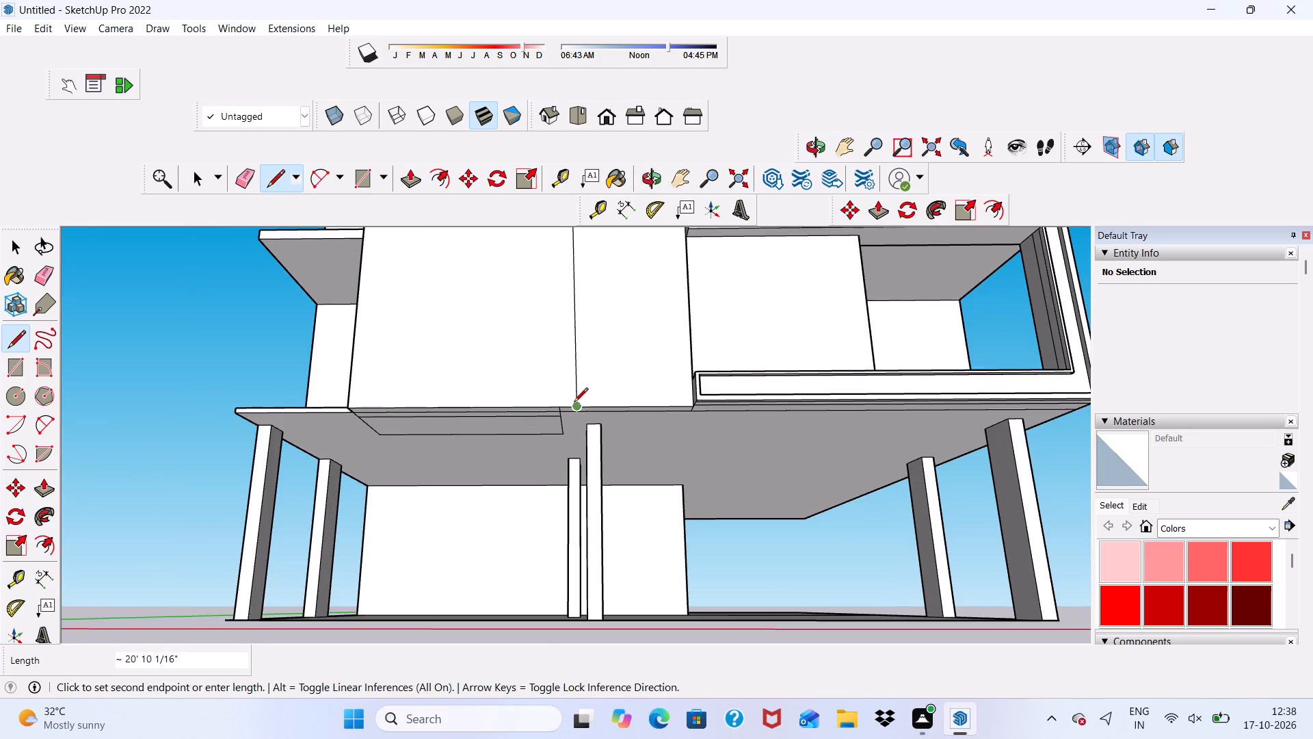
{"action": "scroll", "coordinate": [574, 404], "scroll_direction": "up", "scroll_amount": 4}
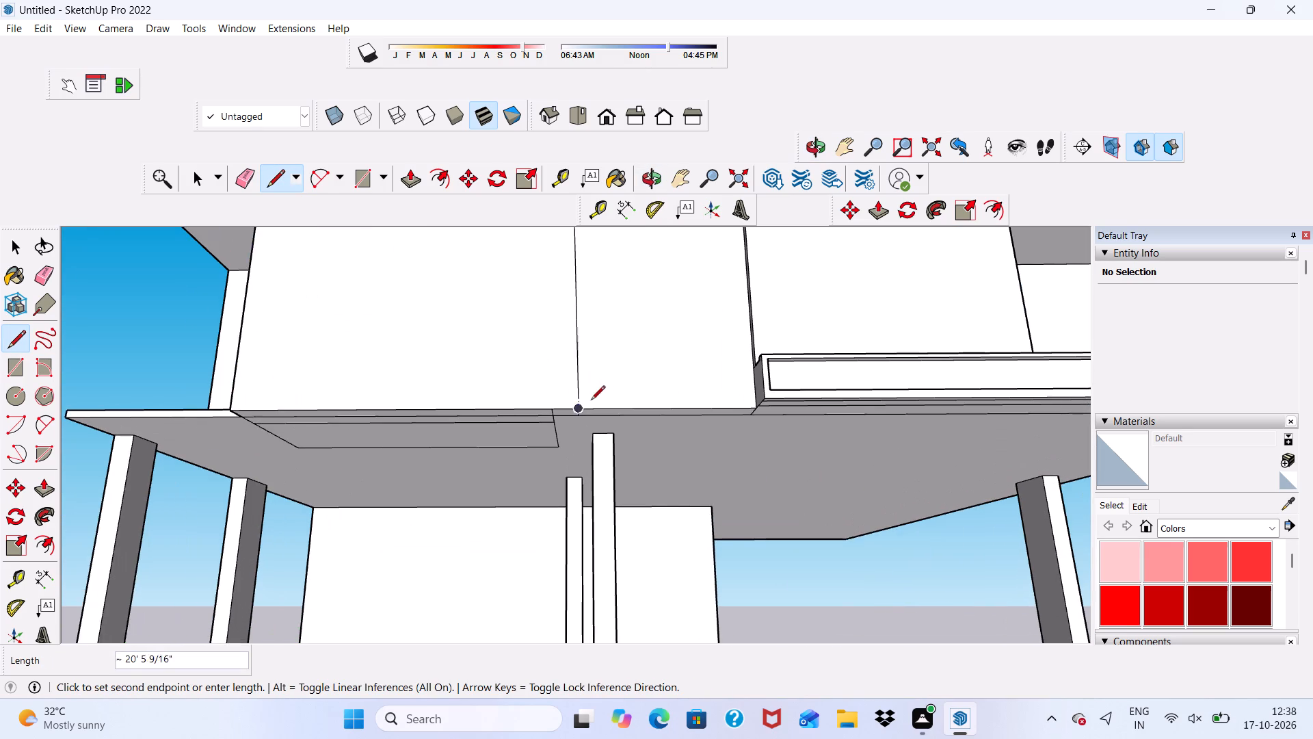
{"action": "left_click", "coordinate": [579, 407]}
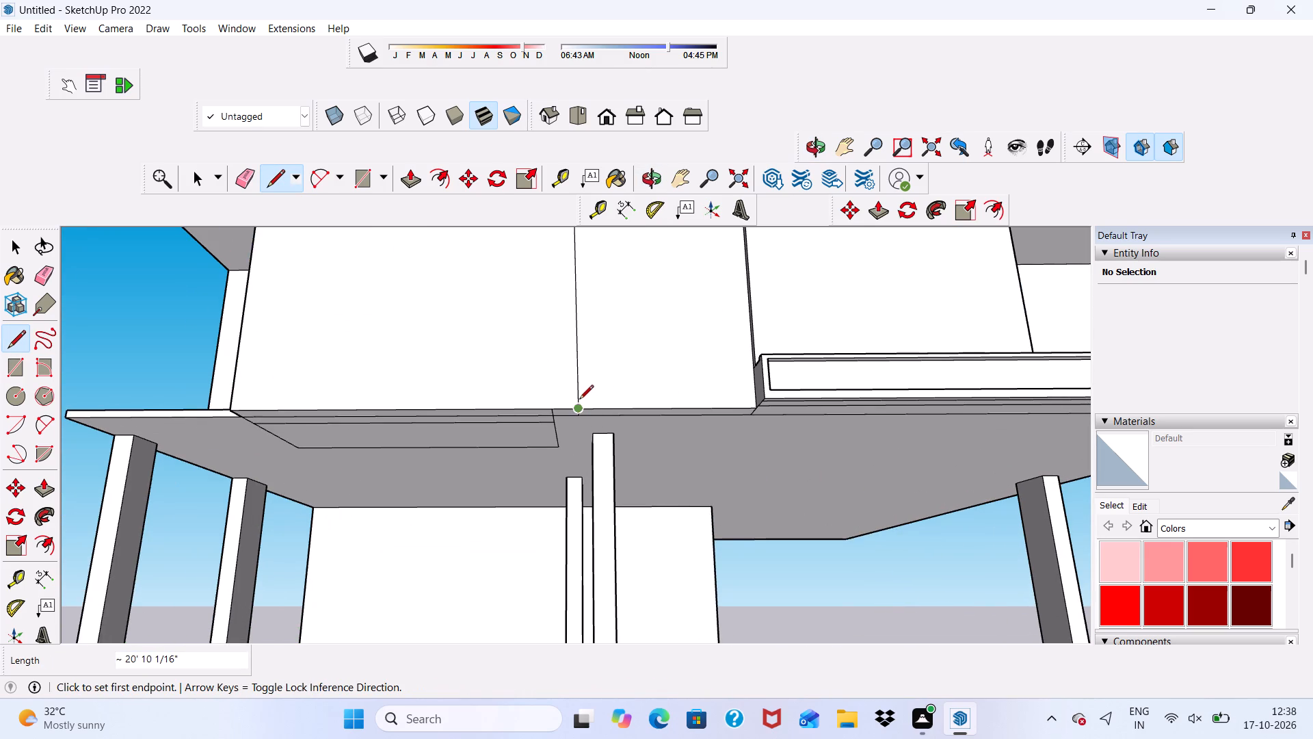
{"action": "key", "text": "space"}
Examine the divided front face, the tall panel and the box frames from the front, the side, above and below.
{"action": "scroll", "coordinate": [536, 326], "scroll_direction": "down", "scroll_amount": 13}
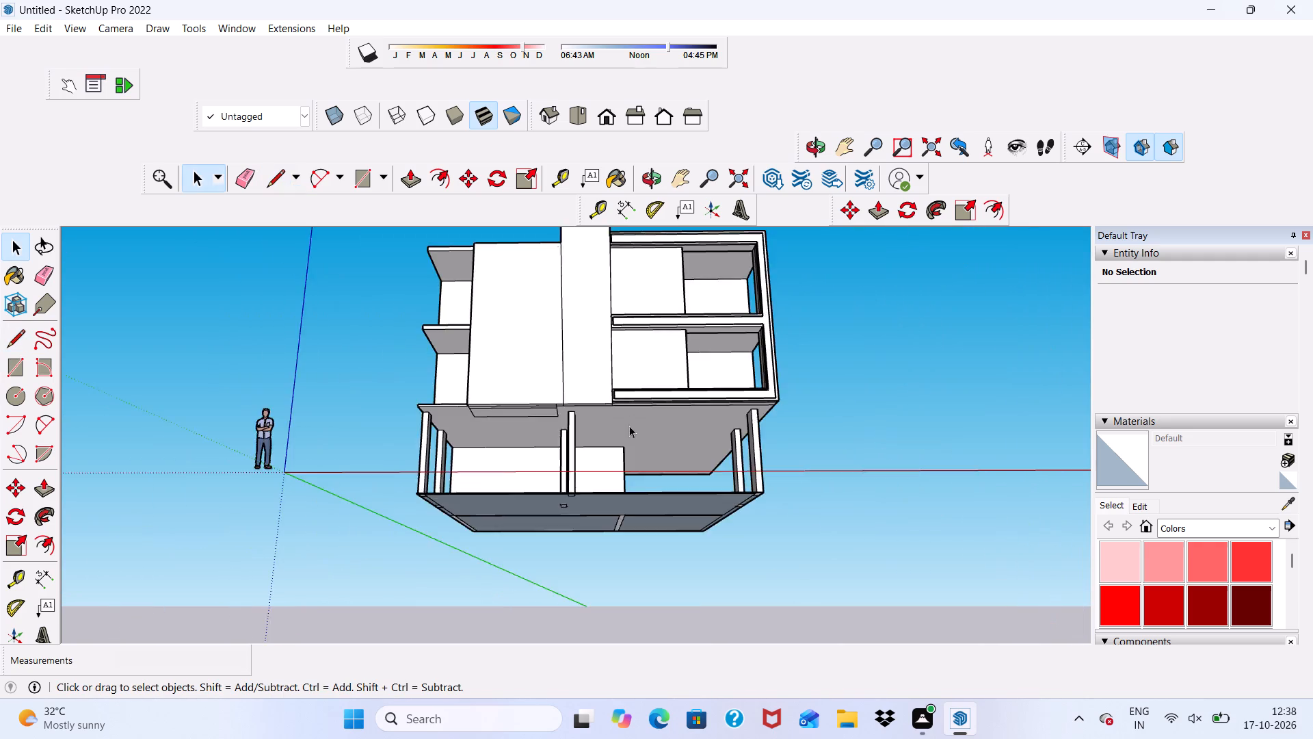
{"action": "scroll", "coordinate": [629, 426], "scroll_direction": "down", "scroll_amount": 7}
{"action": "middle_click_drag", "start_coordinate": [602, 408], "coordinate": [522, 549]}
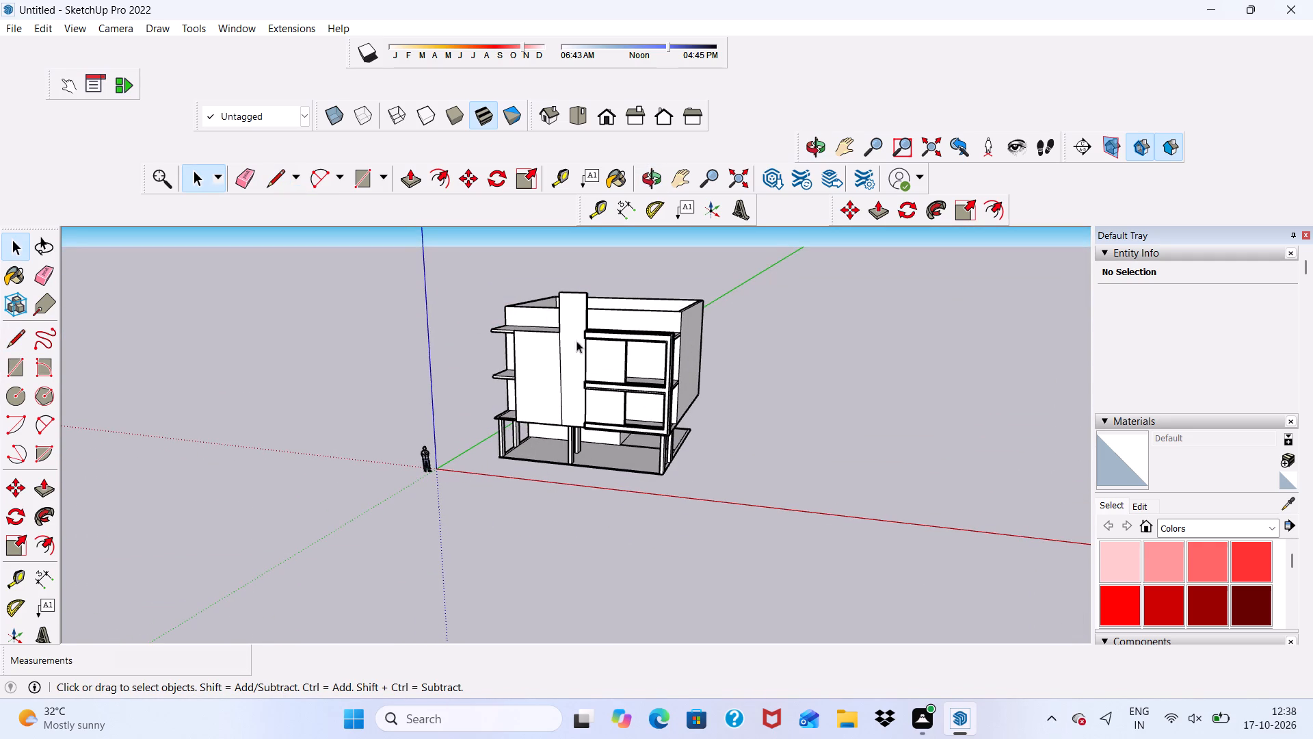
{"action": "scroll", "coordinate": [586, 308], "scroll_direction": "up", "scroll_amount": 7}
{"action": "scroll", "coordinate": [585, 308], "scroll_direction": "down", "scroll_amount": 6}
{"action": "middle_click_drag", "start_coordinate": [587, 313], "coordinate": [159, 292]}
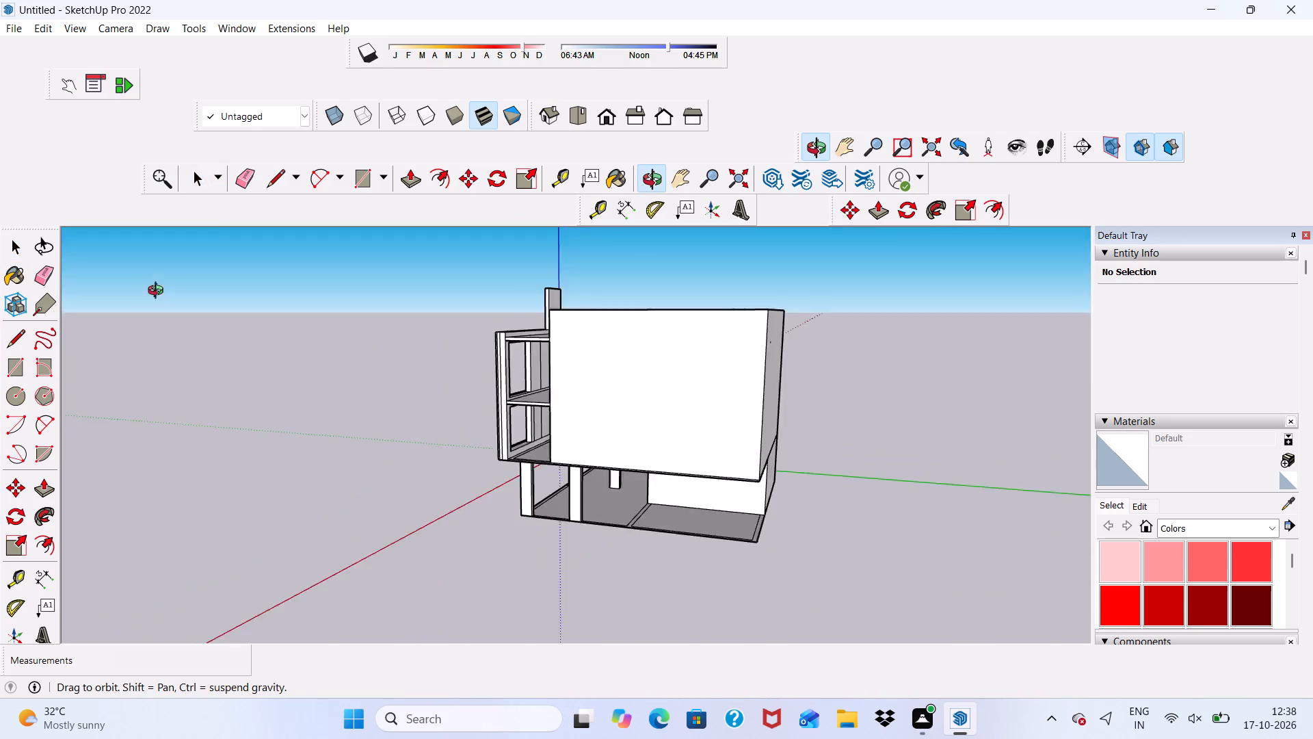
{"action": "middle_click_drag", "start_coordinate": [159, 292], "coordinate": [724, 270]}
{"action": "scroll", "coordinate": [606, 367], "scroll_direction": "up", "scroll_amount": 6}
{"action": "scroll", "coordinate": [602, 359], "scroll_direction": "down", "scroll_amount": 1}
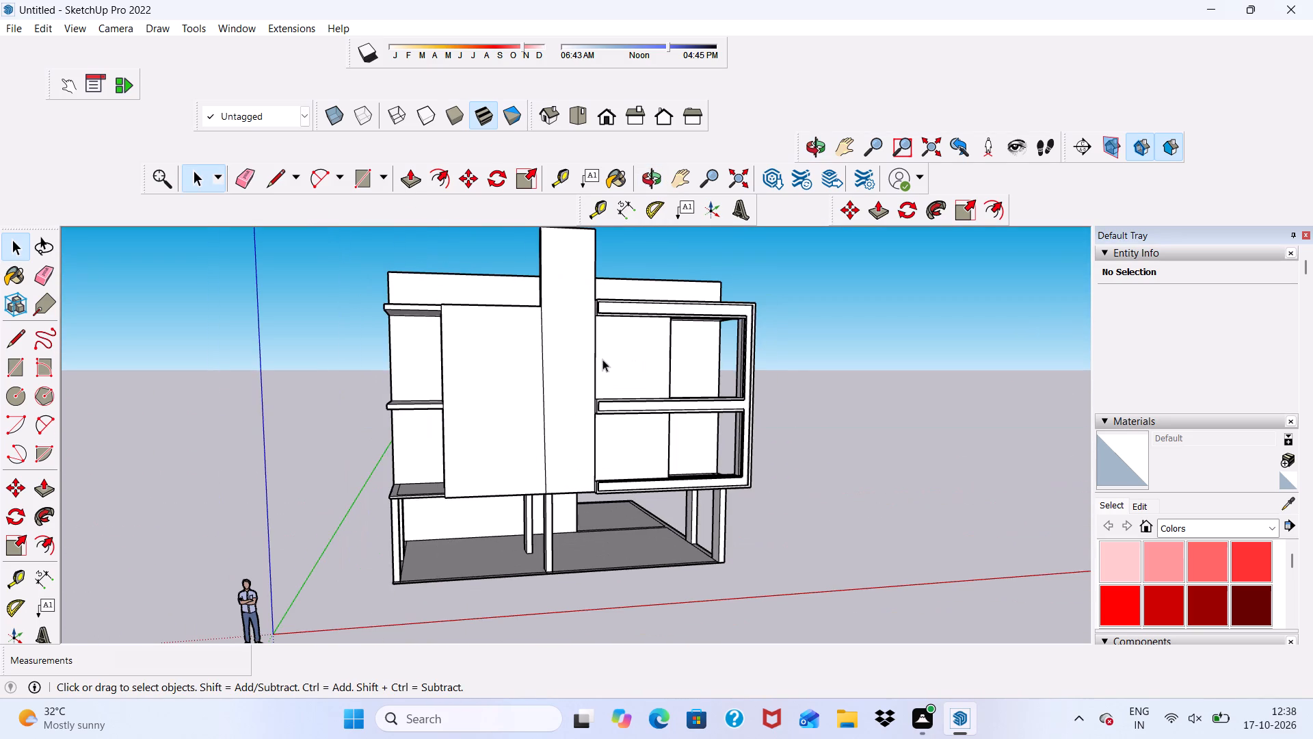
{"action": "scroll", "coordinate": [579, 302], "scroll_direction": "up", "scroll_amount": 2}
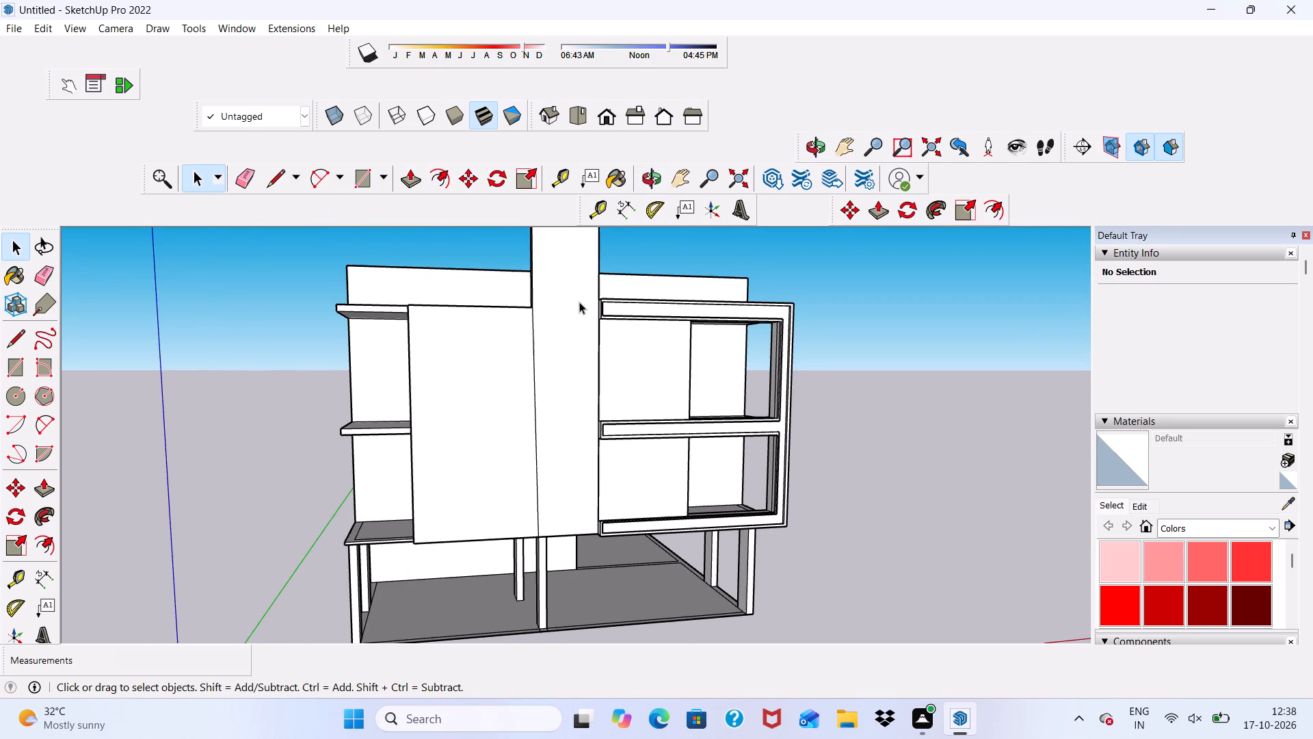
{"action": "scroll", "coordinate": [565, 300], "scroll_direction": "up", "scroll_amount": 1}
{"action": "scroll", "coordinate": [559, 301], "scroll_direction": "down", "scroll_amount": 8}
{"action": "middle_click_drag", "start_coordinate": [559, 319], "coordinate": [503, 450]}
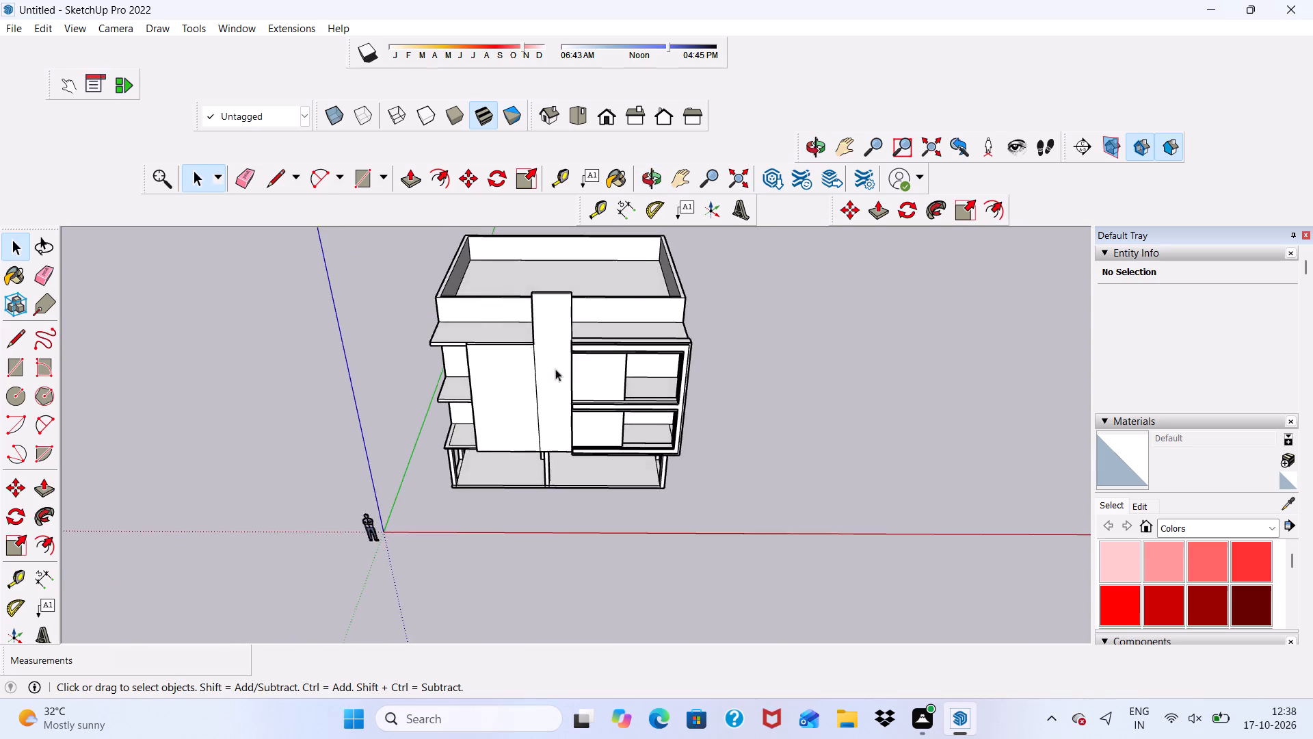
{"action": "scroll", "coordinate": [581, 335], "scroll_direction": "up", "scroll_amount": 6}
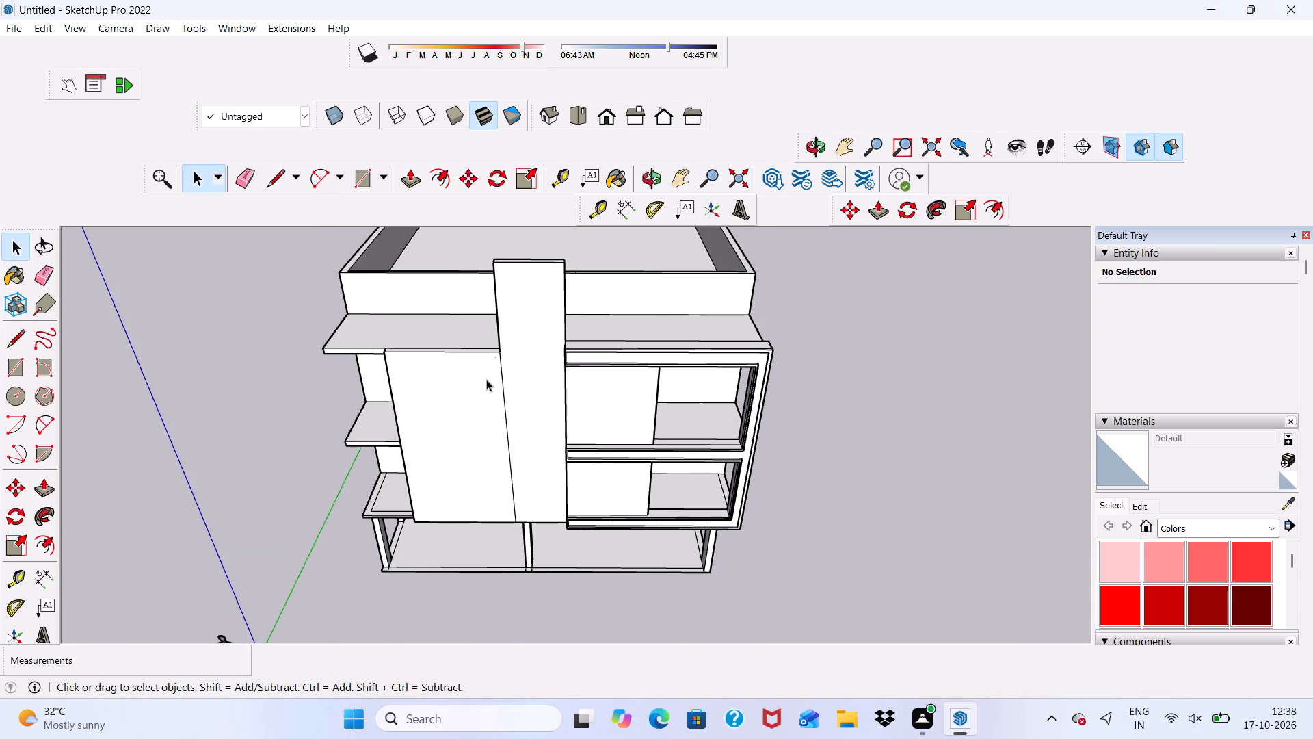
{"action": "scroll", "coordinate": [486, 379], "scroll_direction": "up", "scroll_amount": 4}
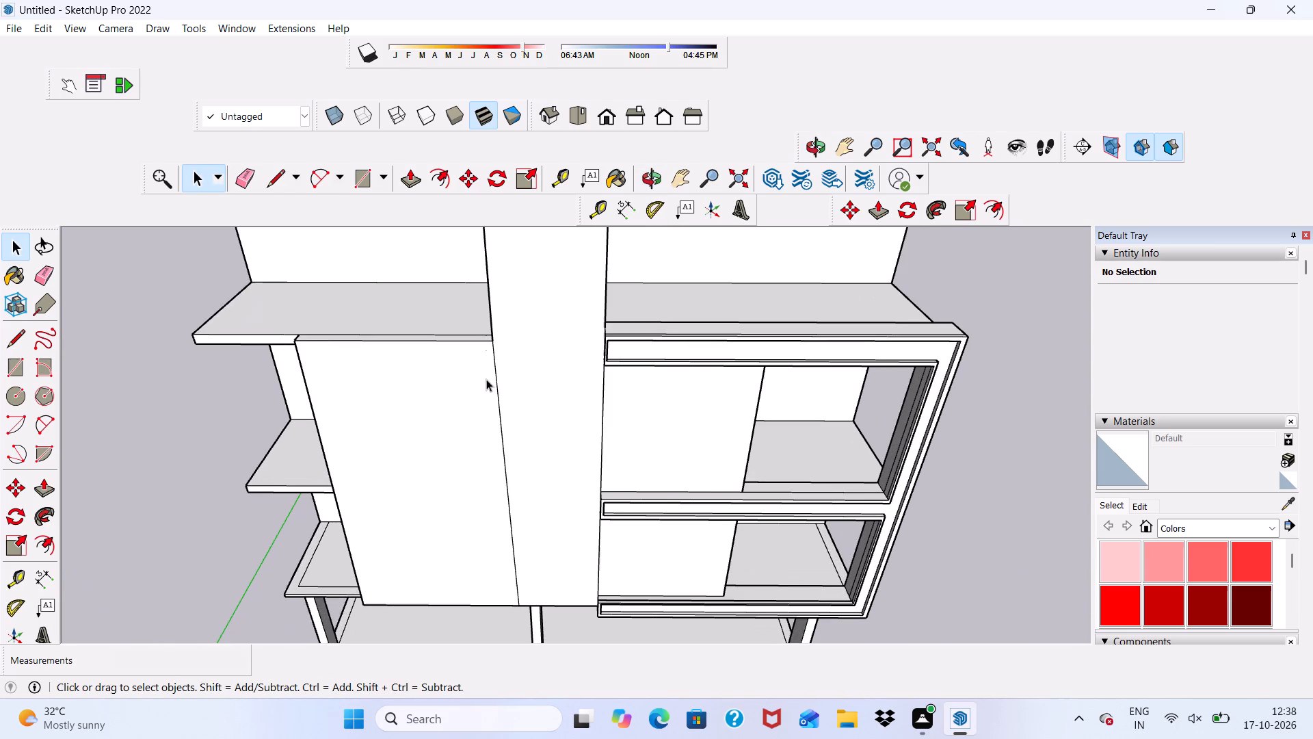
{"action": "middle_click_drag", "start_coordinate": [486, 379], "coordinate": [468, 272]}
{"action": "scroll", "coordinate": [468, 272], "scroll_direction": "up", "scroll_amount": 1}
{"action": "scroll", "coordinate": [518, 383], "scroll_direction": "down", "scroll_amount": 10}
{"action": "middle_click_drag", "start_coordinate": [529, 409], "coordinate": [520, 278]}
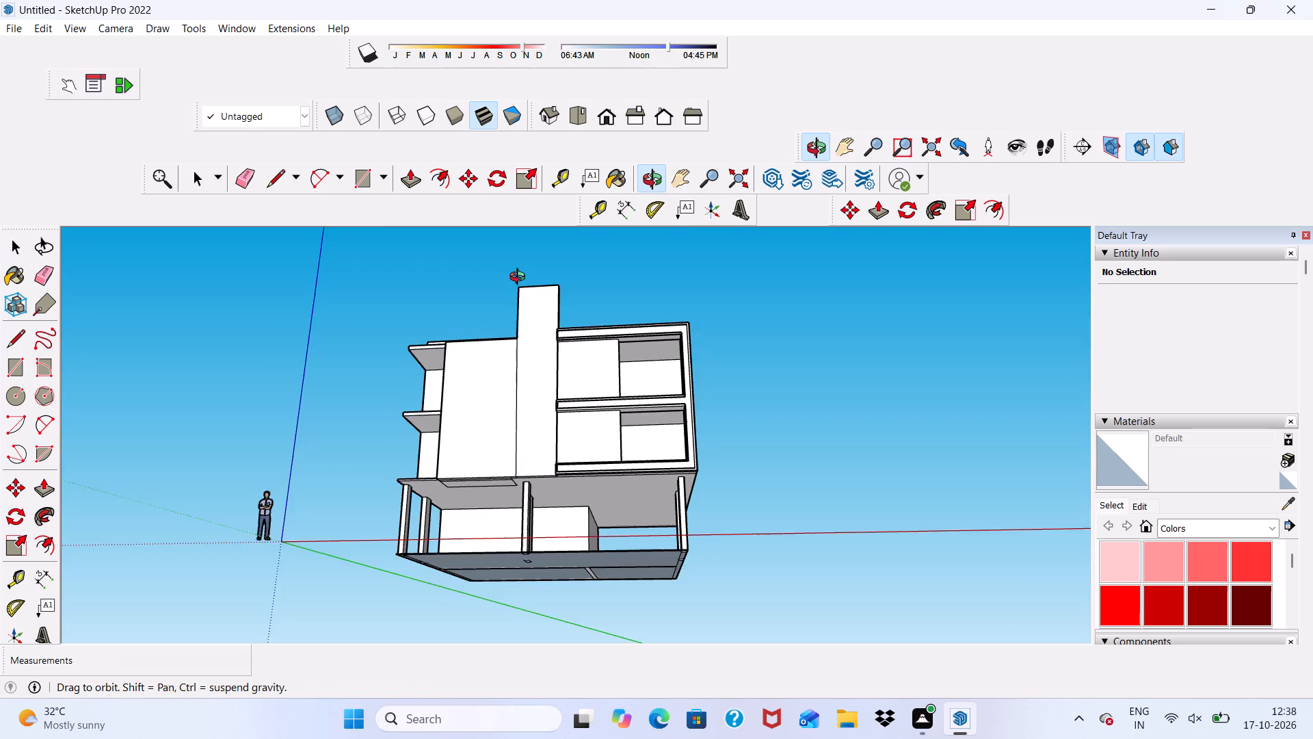
{"action": "middle_click_drag", "start_coordinate": [520, 278], "coordinate": [639, 396]}
{"action": "scroll", "coordinate": [572, 290], "scroll_direction": "up", "scroll_amount": 6}
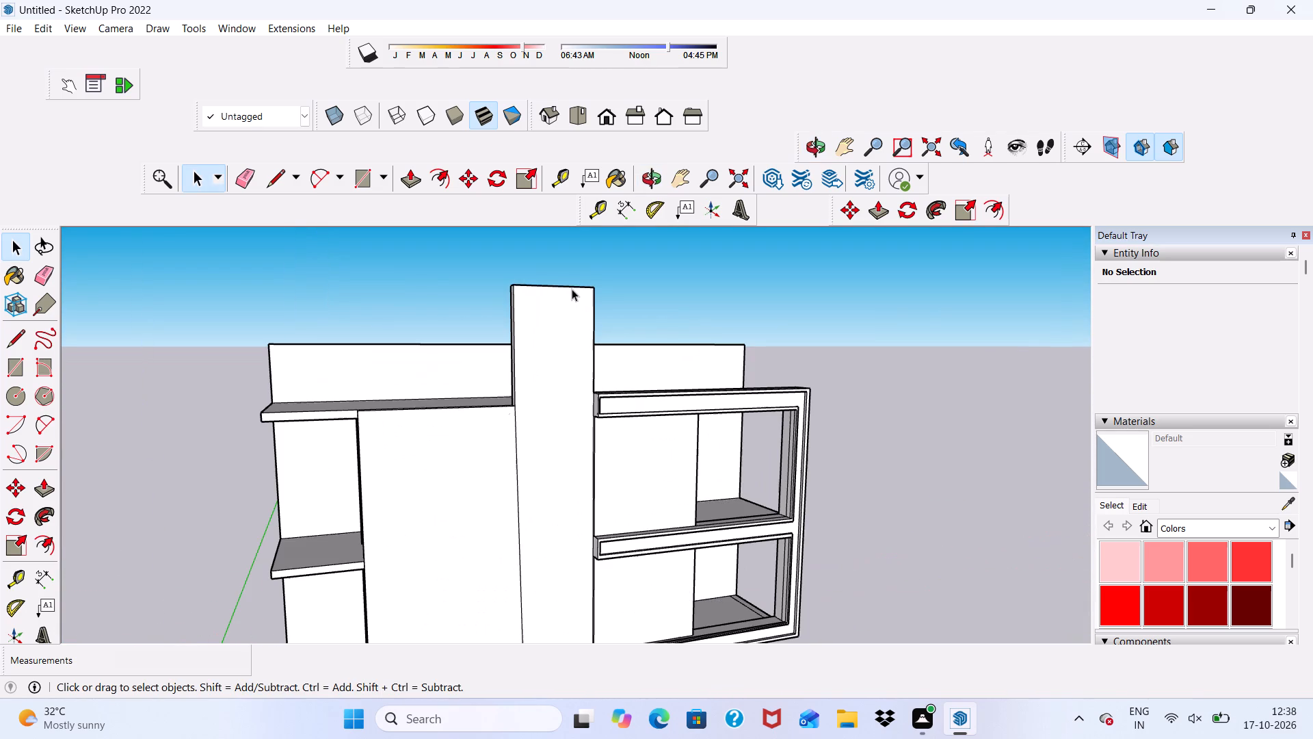
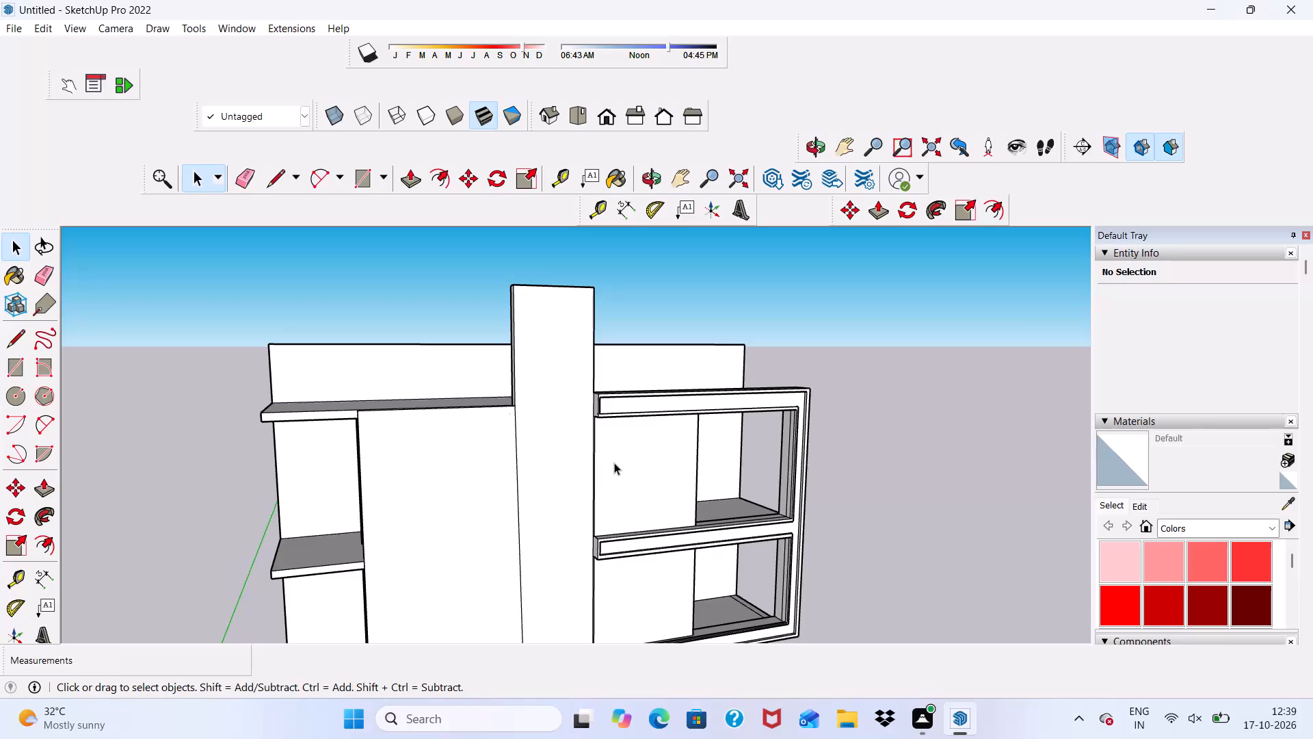
Examine the tall front panel, the front block and the box frames from the front and slightly above.
{"action": "scroll", "coordinate": [614, 463], "scroll_direction": "down", "scroll_amount": 5}
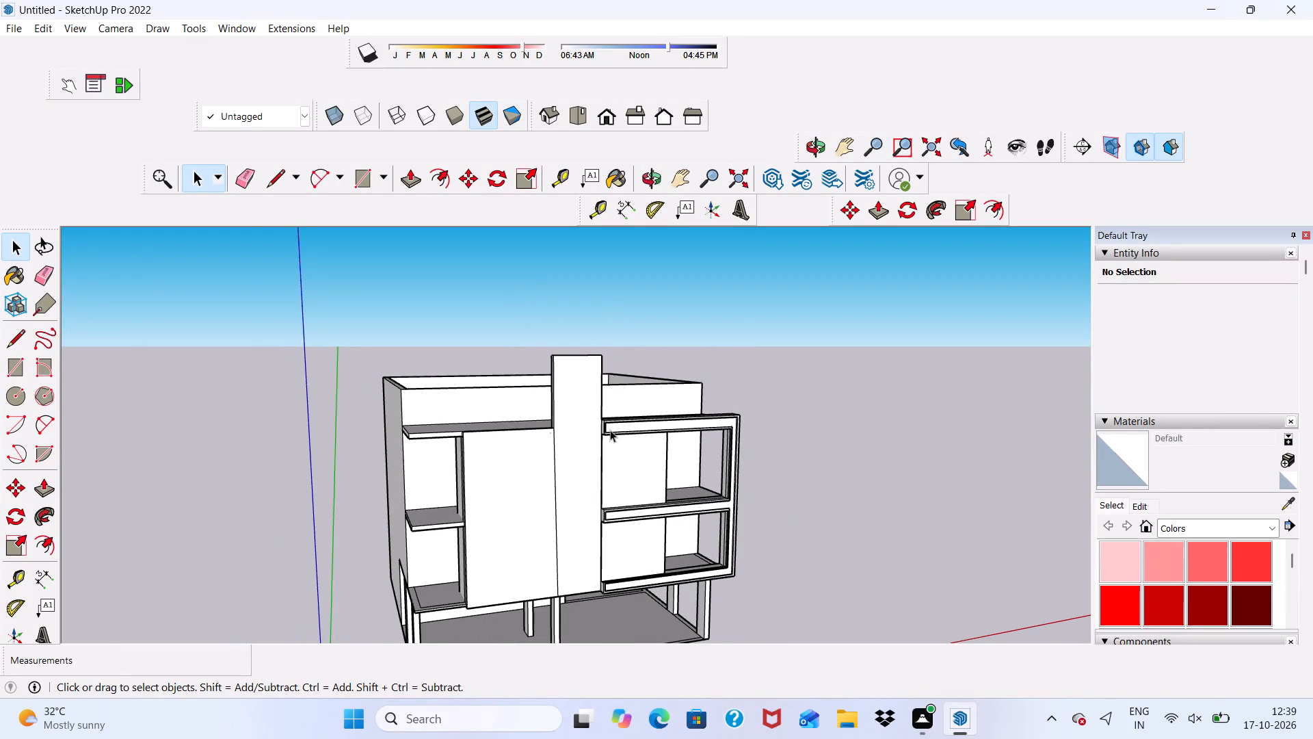
{"action": "scroll", "coordinate": [609, 430], "scroll_direction": "up", "scroll_amount": 5}
{"action": "scroll", "coordinate": [609, 430], "scroll_direction": "down", "scroll_amount": 6}
{"action": "middle_click_drag", "start_coordinate": [606, 430], "coordinate": [548, 421]}
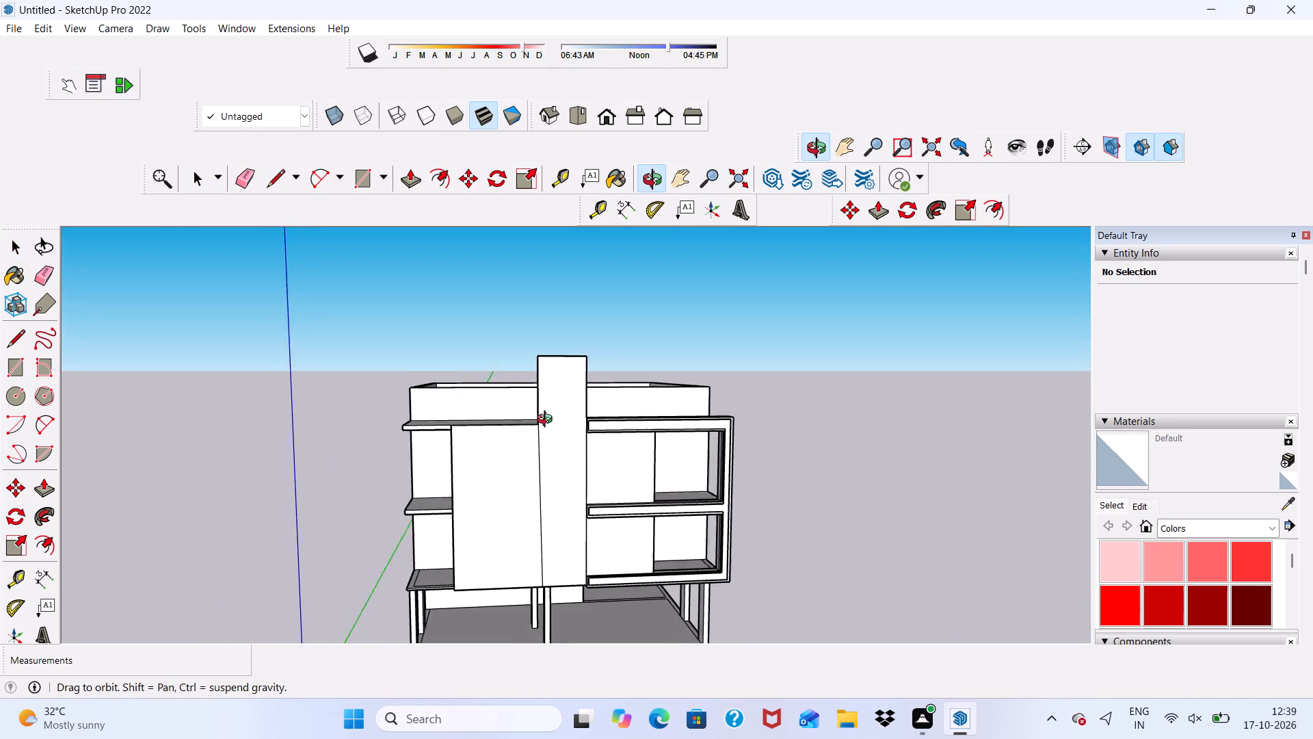
{"action": "middle_click_drag", "start_coordinate": [548, 421], "coordinate": [592, 426]}
{"action": "scroll", "coordinate": [598, 428], "scroll_direction": "up", "scroll_amount": 12}
{"action": "middle_click_drag", "start_coordinate": [591, 432], "coordinate": [433, 448]}
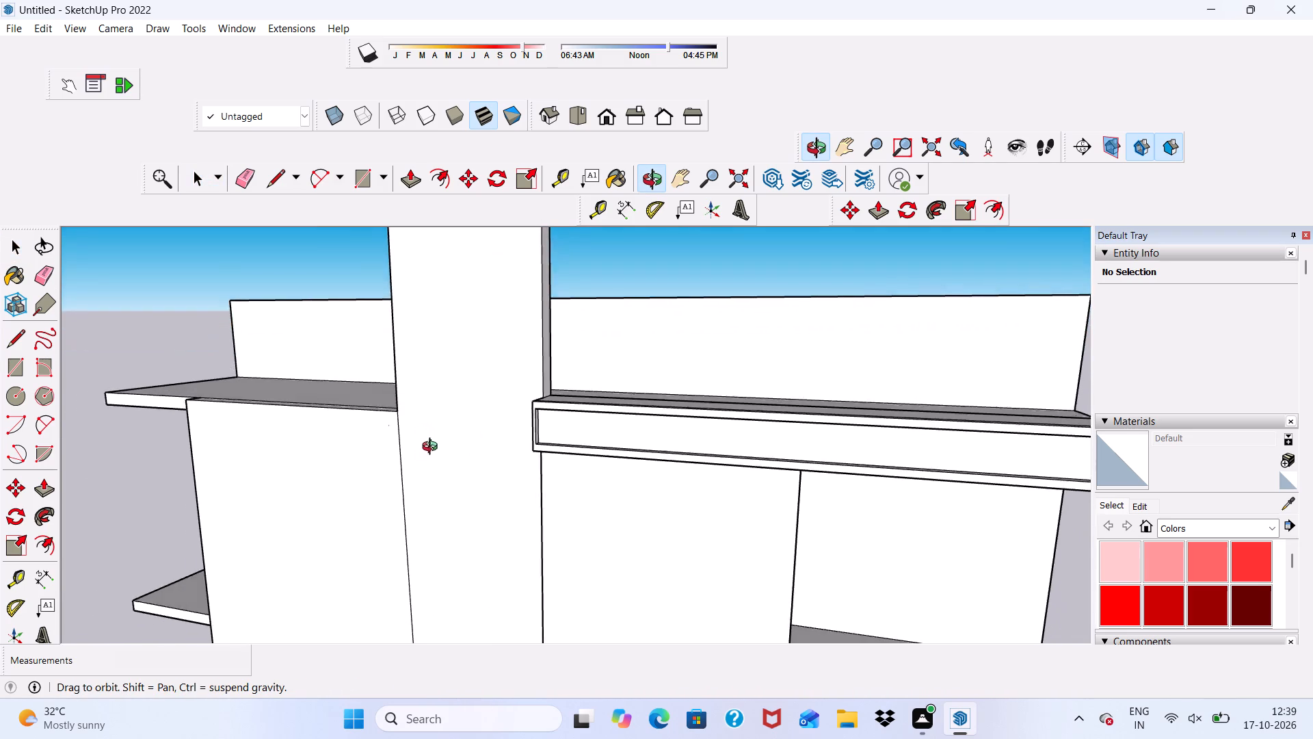
{"action": "middle_click_drag", "start_coordinate": [433, 448], "coordinate": [491, 456]}
{"action": "scroll", "coordinate": [491, 454], "scroll_direction": "down", "scroll_amount": 7}
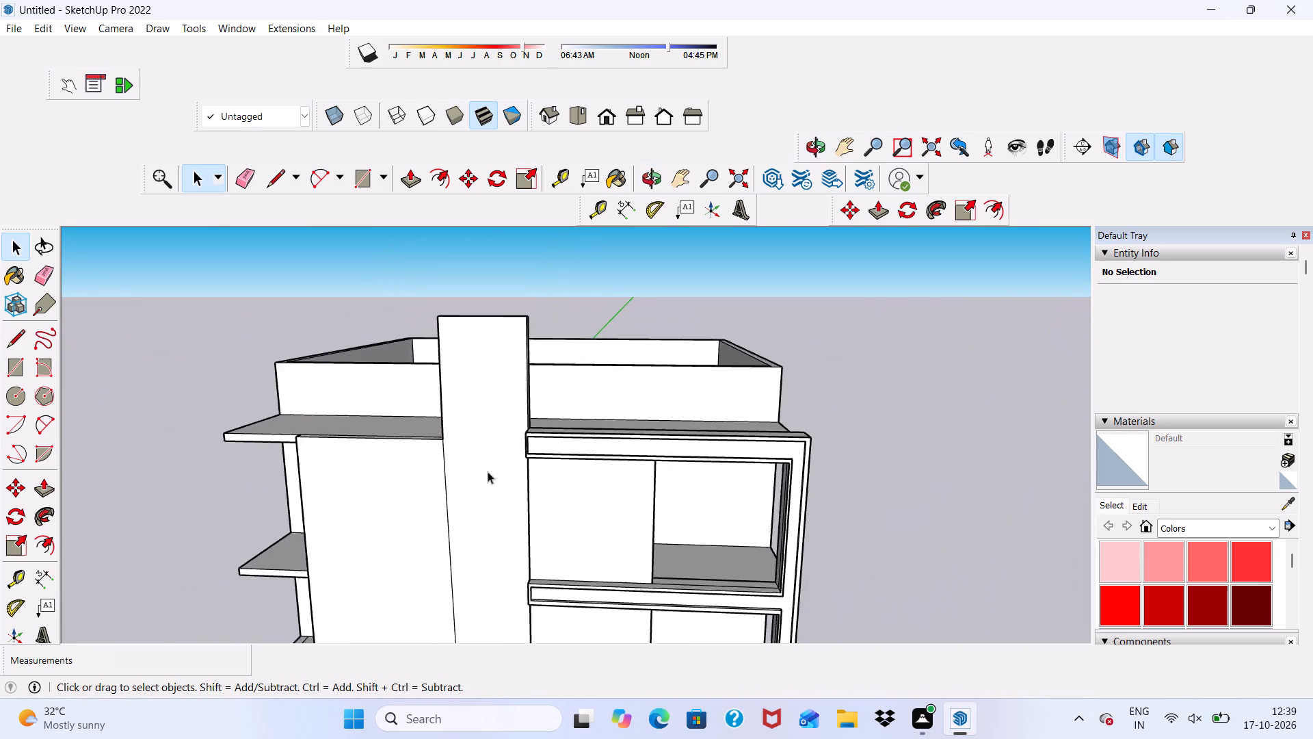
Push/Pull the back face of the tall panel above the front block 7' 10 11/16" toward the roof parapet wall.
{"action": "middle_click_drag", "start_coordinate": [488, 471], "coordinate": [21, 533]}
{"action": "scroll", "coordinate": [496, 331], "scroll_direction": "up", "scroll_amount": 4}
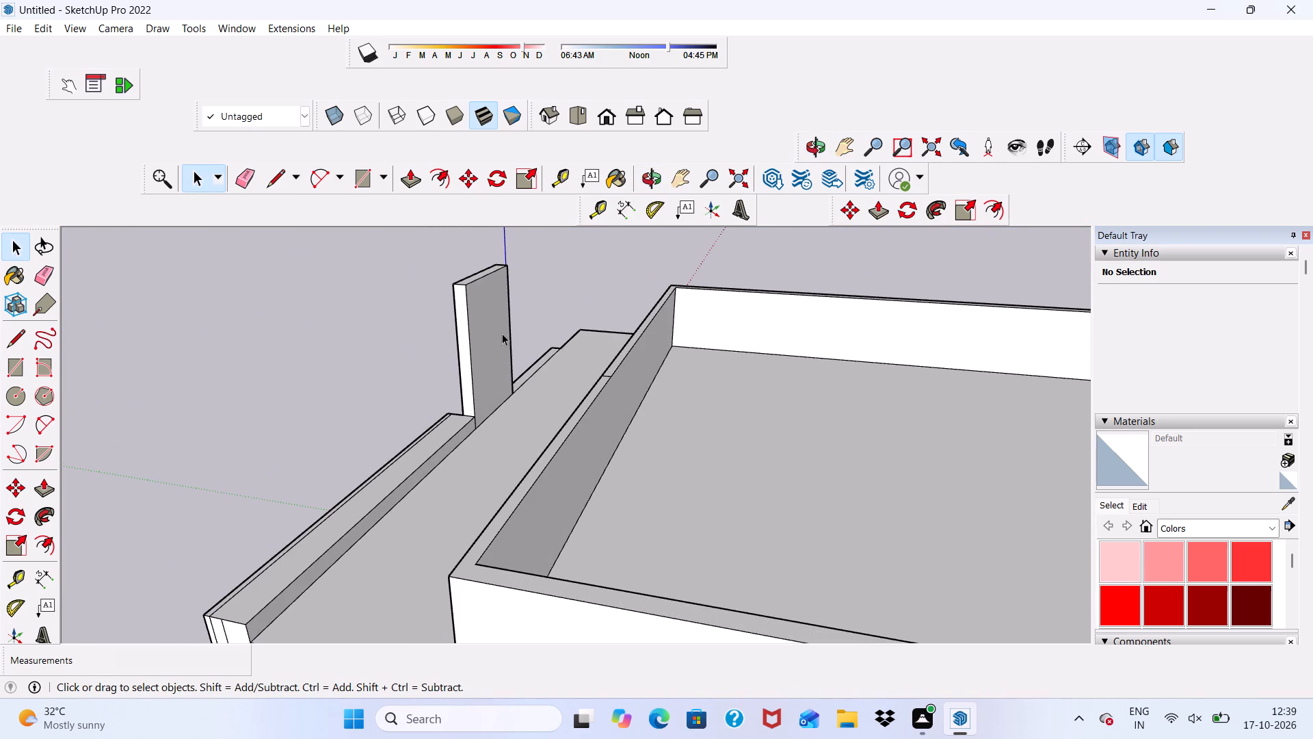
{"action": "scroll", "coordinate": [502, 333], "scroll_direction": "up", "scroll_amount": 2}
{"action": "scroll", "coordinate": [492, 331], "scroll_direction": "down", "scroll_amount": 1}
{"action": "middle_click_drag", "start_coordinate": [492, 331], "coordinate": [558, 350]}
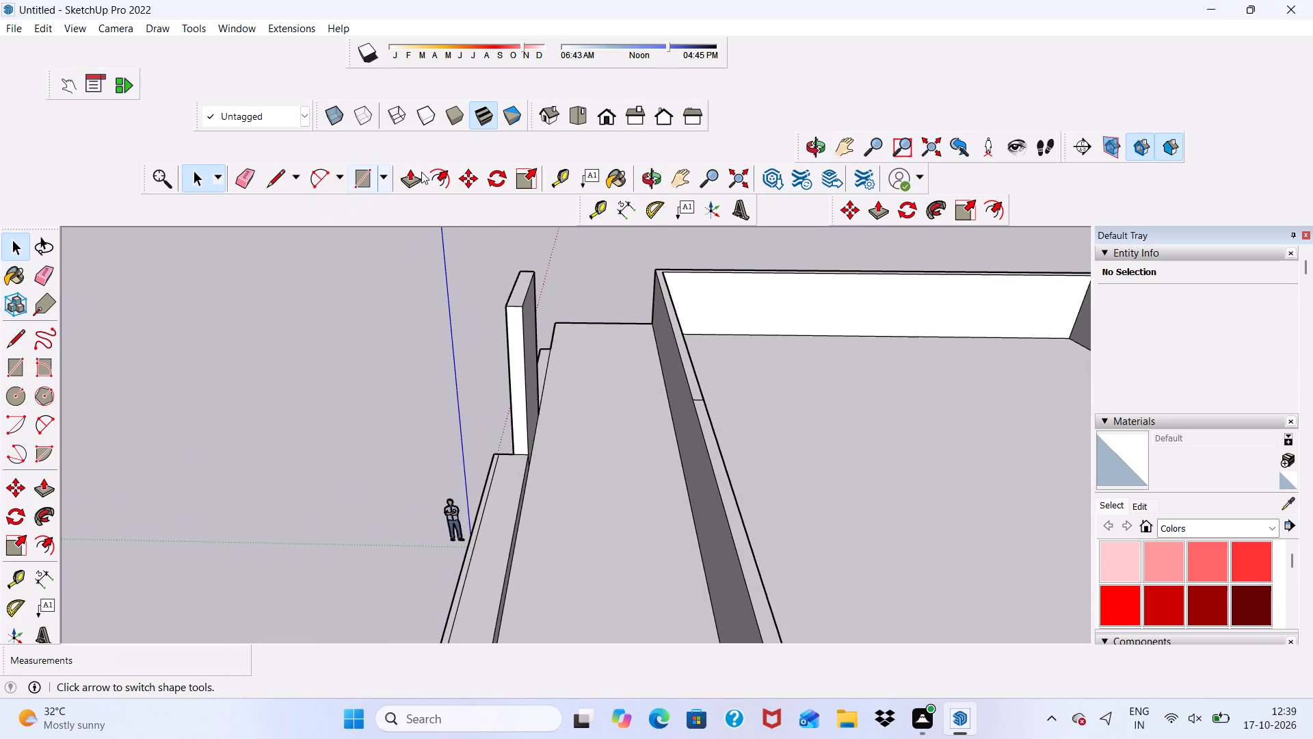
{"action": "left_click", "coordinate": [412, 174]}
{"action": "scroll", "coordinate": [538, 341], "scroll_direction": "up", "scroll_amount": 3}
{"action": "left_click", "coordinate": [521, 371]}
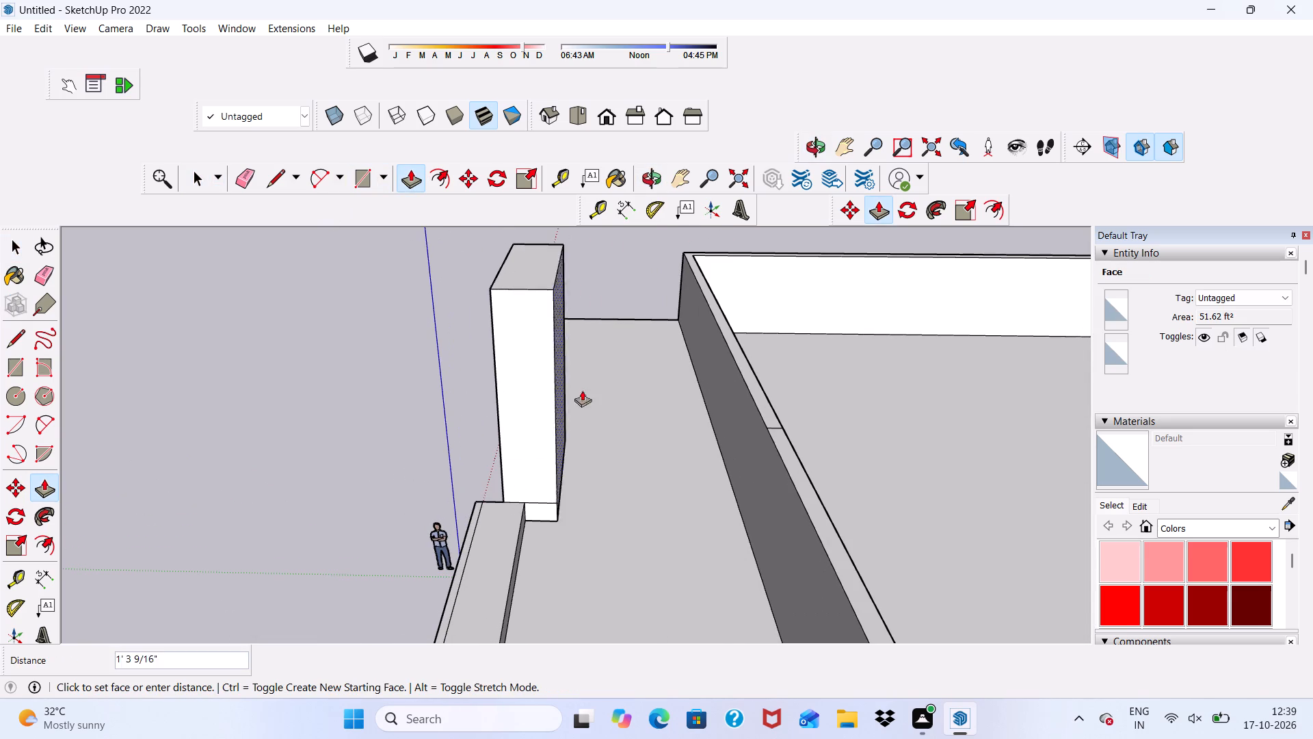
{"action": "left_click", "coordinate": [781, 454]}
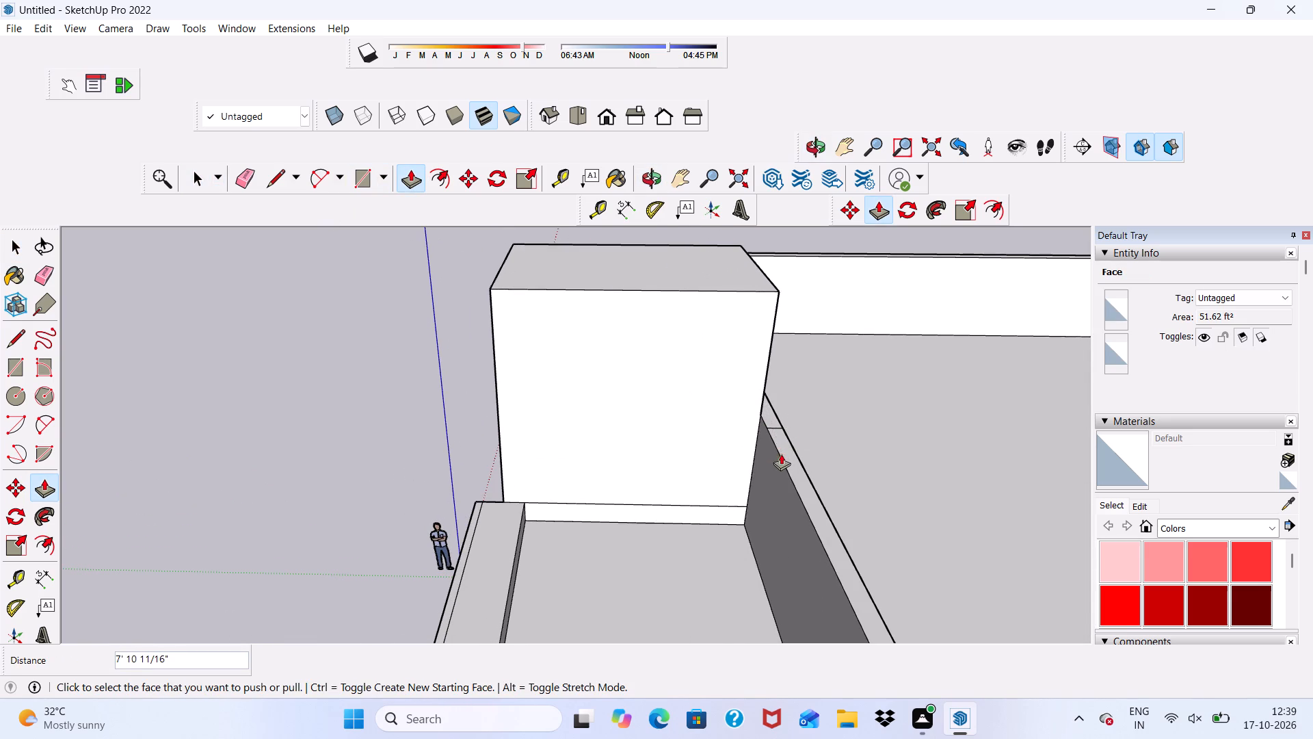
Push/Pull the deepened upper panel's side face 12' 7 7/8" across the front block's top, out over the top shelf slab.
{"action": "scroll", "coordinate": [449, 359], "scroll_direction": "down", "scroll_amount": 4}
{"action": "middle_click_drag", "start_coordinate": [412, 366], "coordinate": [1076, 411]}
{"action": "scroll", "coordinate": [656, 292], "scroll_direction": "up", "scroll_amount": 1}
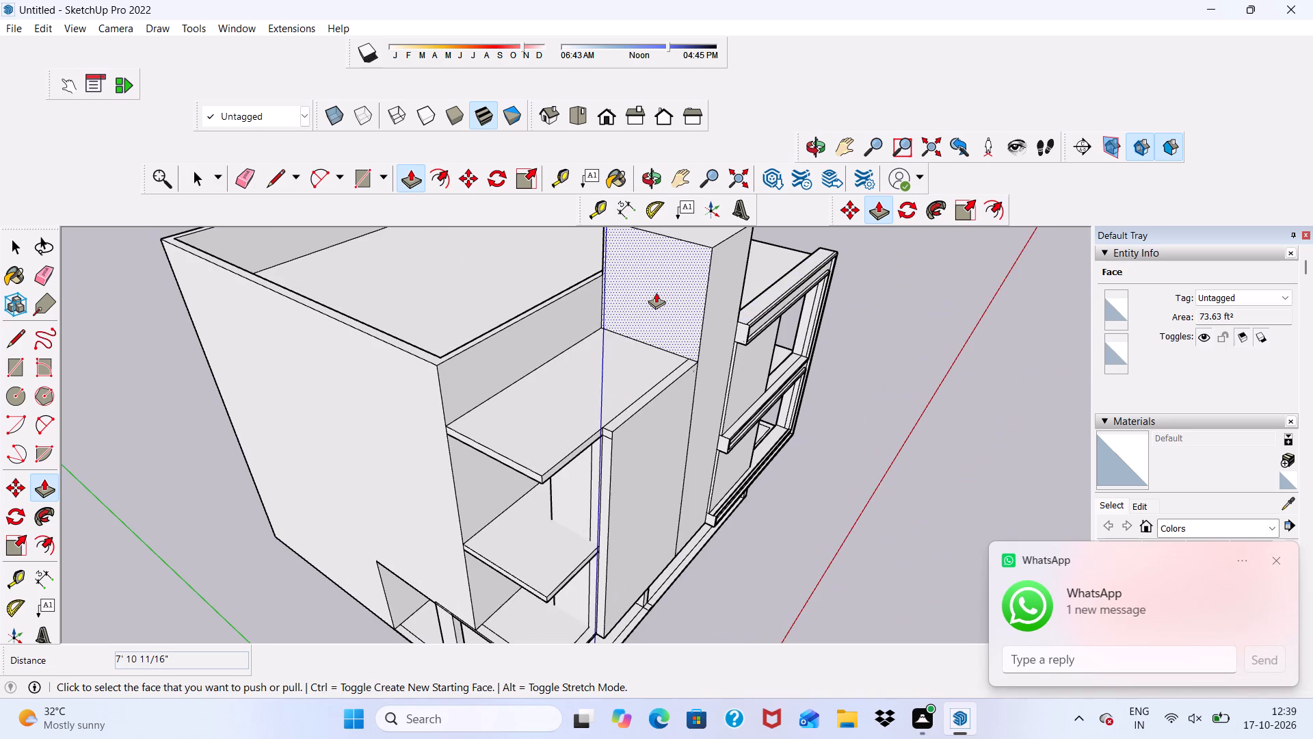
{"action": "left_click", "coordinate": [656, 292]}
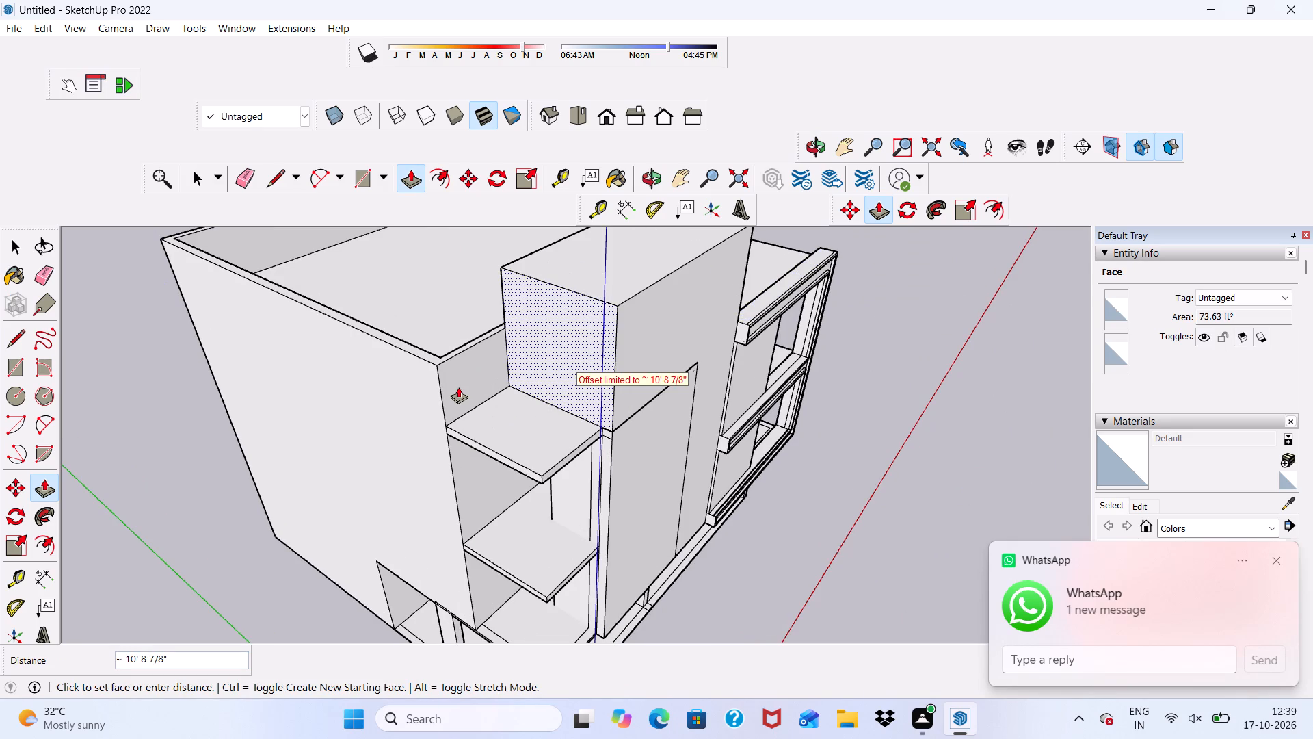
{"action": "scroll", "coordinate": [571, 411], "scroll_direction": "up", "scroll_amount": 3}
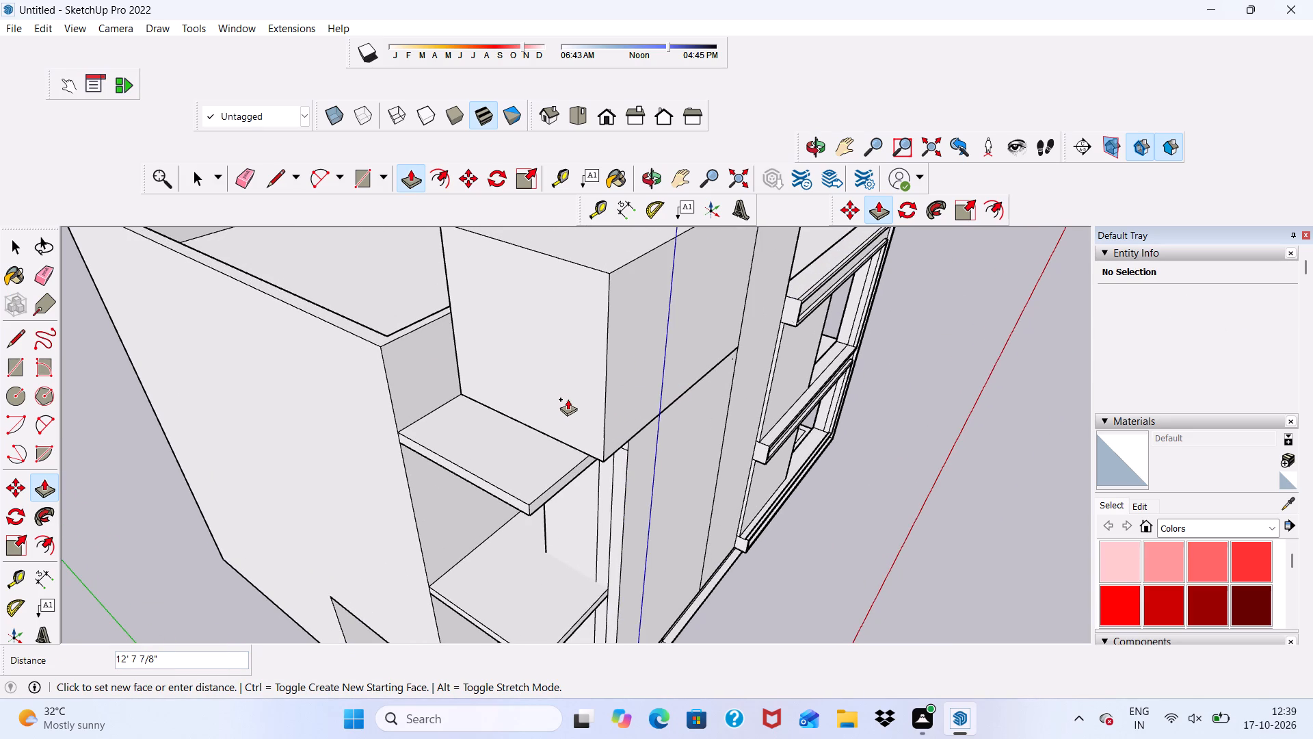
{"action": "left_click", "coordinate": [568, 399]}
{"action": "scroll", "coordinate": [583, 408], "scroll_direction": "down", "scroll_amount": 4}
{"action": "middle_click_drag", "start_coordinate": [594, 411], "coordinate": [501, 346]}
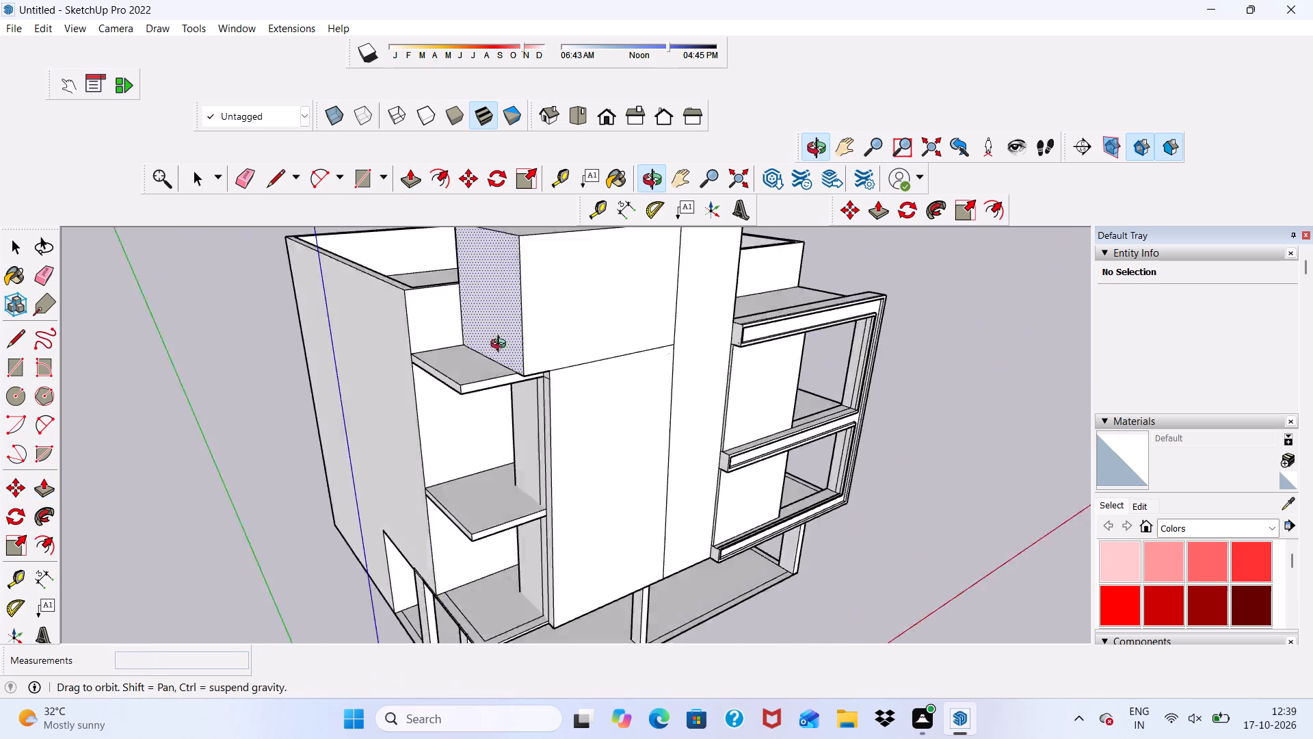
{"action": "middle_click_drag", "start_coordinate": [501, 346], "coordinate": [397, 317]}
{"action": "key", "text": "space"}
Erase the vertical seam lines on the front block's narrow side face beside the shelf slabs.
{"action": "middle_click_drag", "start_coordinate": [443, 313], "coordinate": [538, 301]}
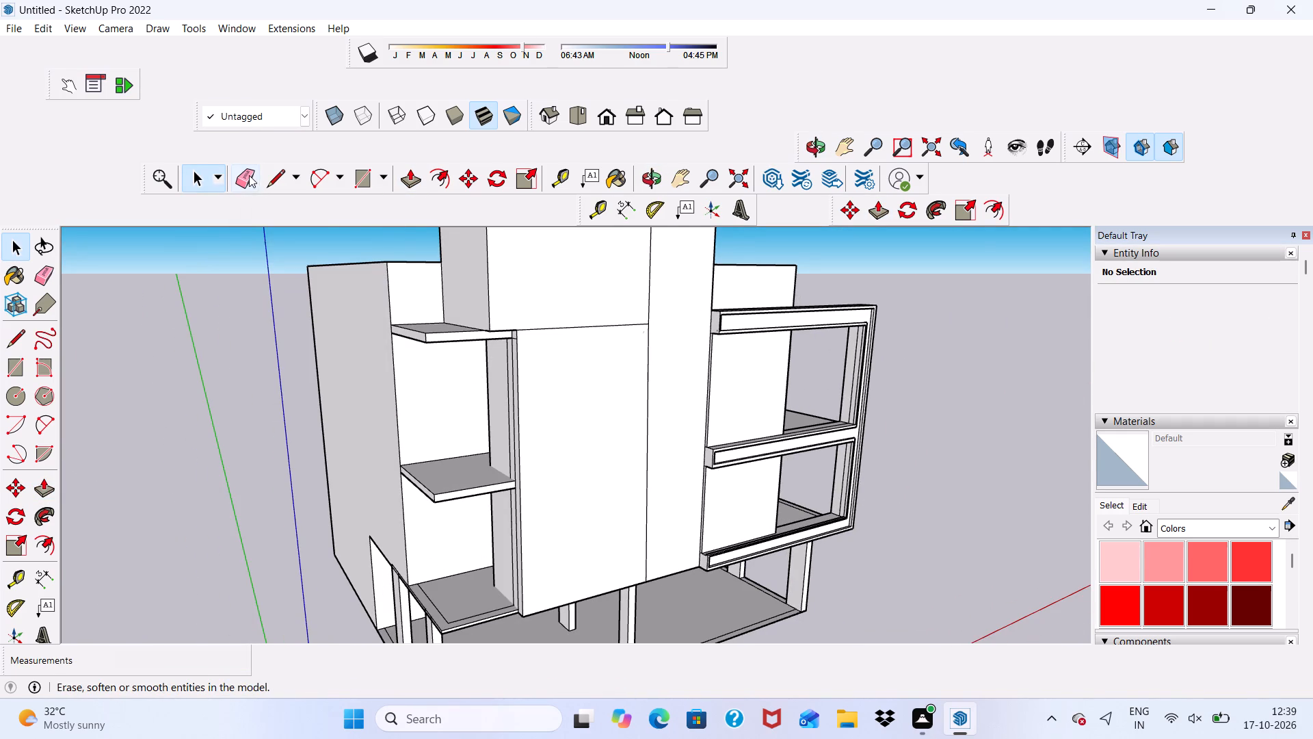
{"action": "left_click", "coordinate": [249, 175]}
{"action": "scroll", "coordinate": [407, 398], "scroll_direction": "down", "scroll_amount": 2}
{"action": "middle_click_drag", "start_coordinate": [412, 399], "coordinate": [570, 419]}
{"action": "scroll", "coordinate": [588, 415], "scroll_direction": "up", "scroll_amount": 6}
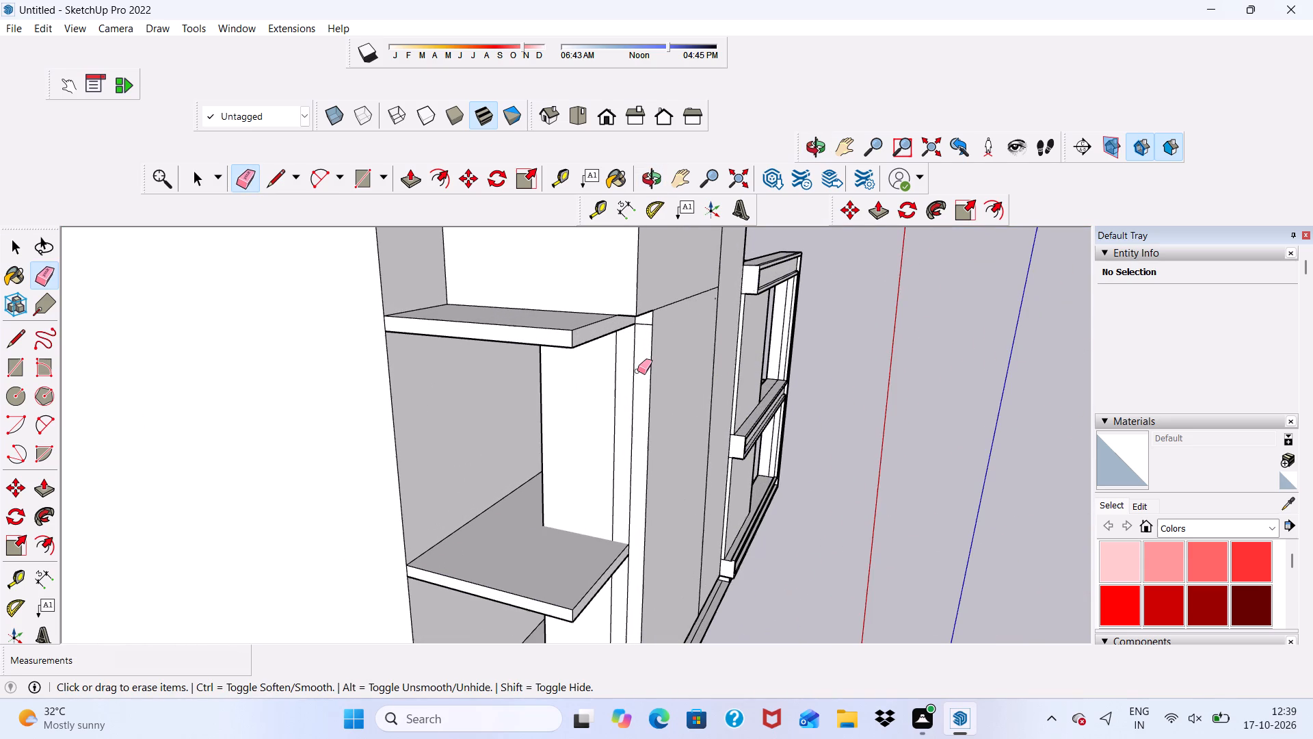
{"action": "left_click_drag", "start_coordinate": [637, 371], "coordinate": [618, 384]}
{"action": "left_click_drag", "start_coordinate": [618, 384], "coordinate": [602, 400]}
Examine the front block's cleaned side face and the extended upper block from the side and the front.
{"action": "scroll", "coordinate": [597, 393], "scroll_direction": "down", "scroll_amount": 5}
{"action": "middle_click_drag", "start_coordinate": [597, 398], "coordinate": [580, 405]}
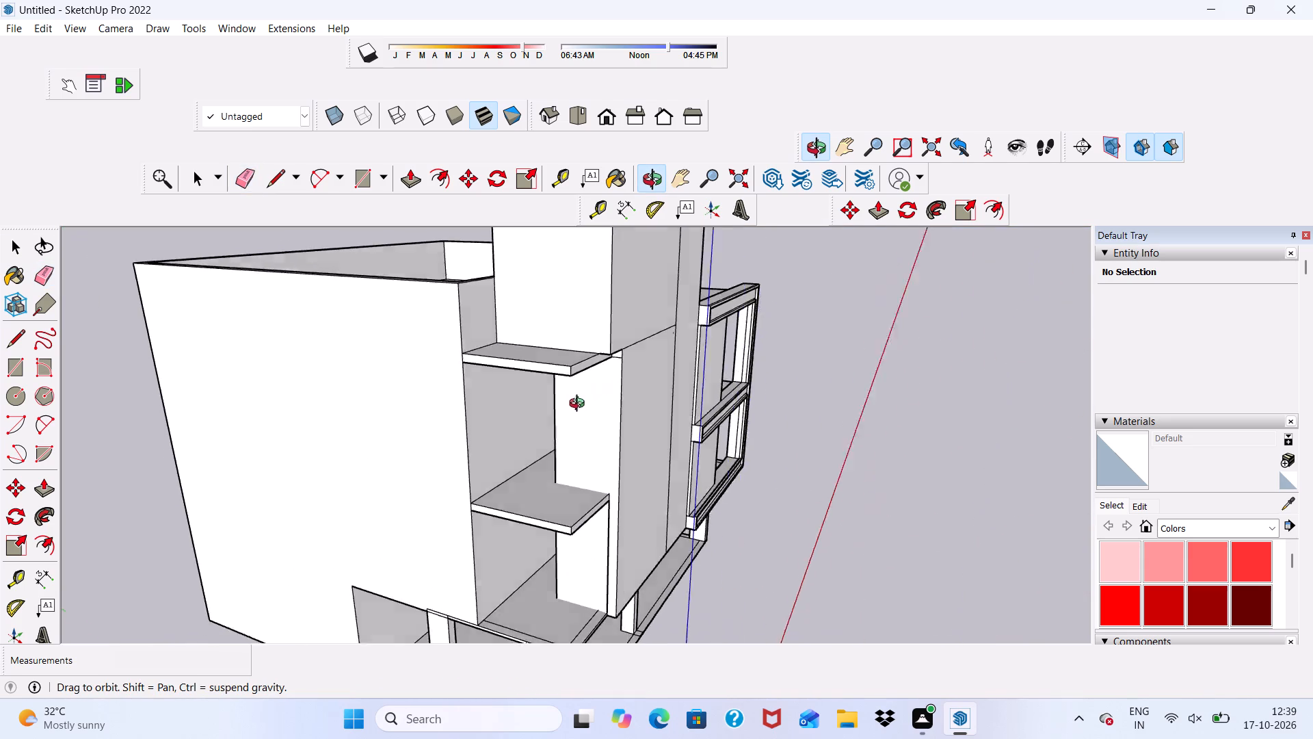
{"action": "middle_click_drag", "start_coordinate": [580, 405], "coordinate": [336, 413]}
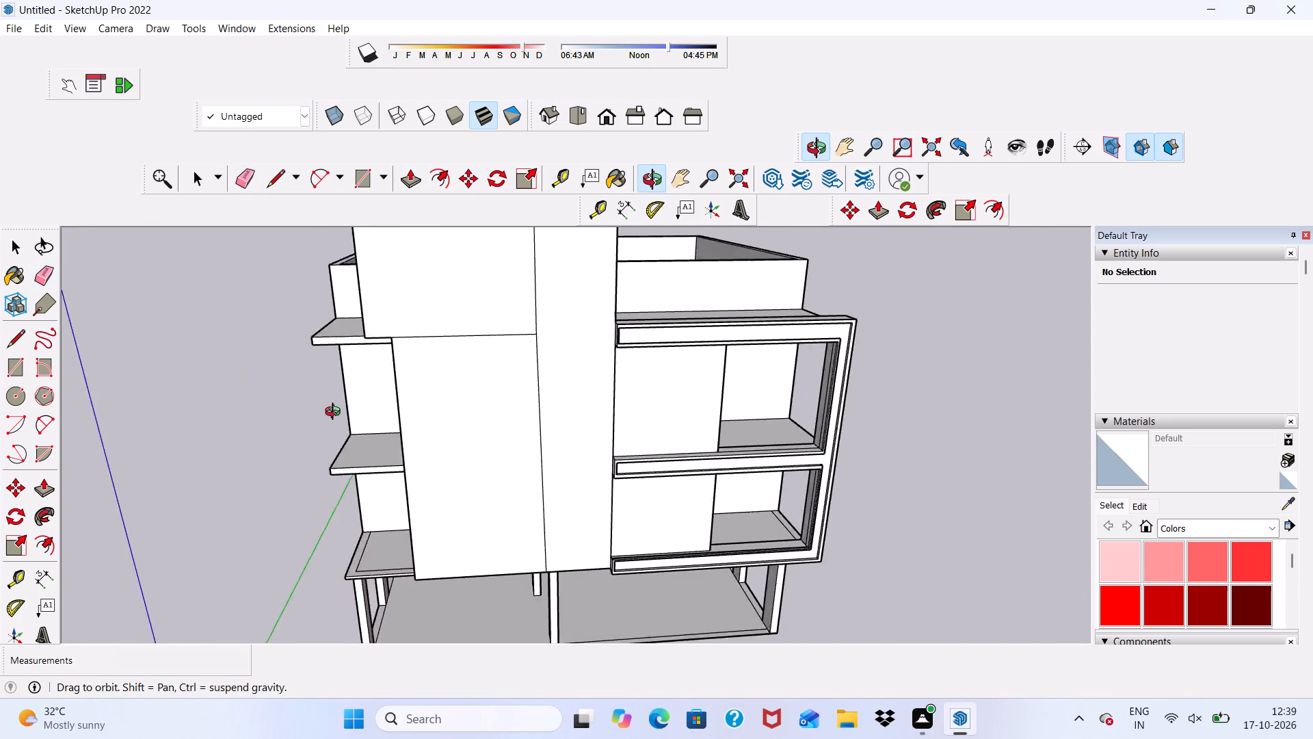
{"action": "middle_click_drag", "start_coordinate": [336, 413], "coordinate": [717, 393]}
{"action": "key", "text": "b"}
{"action": "scroll", "coordinate": [726, 391], "scroll_direction": "up", "scroll_amount": 6}
{"action": "scroll", "coordinate": [710, 380], "scroll_direction": "down", "scroll_amount": 6}
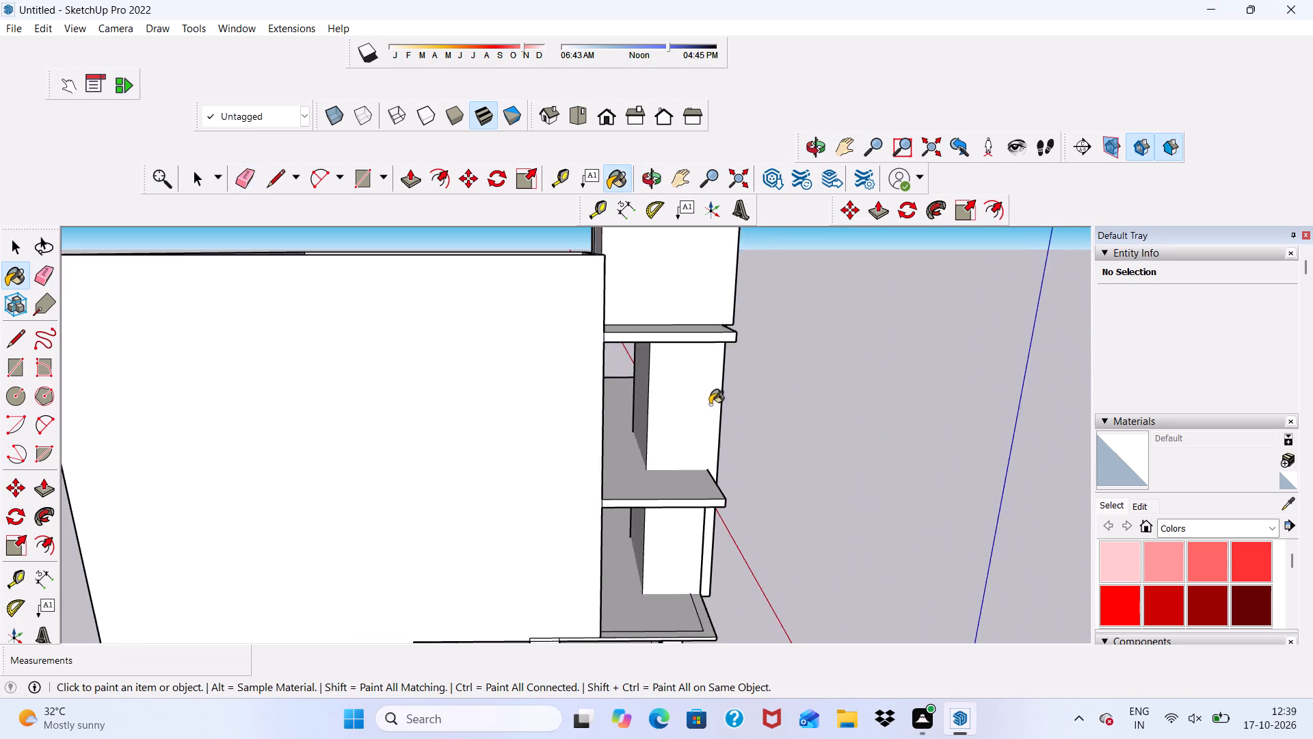
{"action": "middle_click_drag", "start_coordinate": [710, 404], "coordinate": [631, 409]}
{"action": "scroll", "coordinate": [631, 409], "scroll_direction": "down", "scroll_amount": 1}
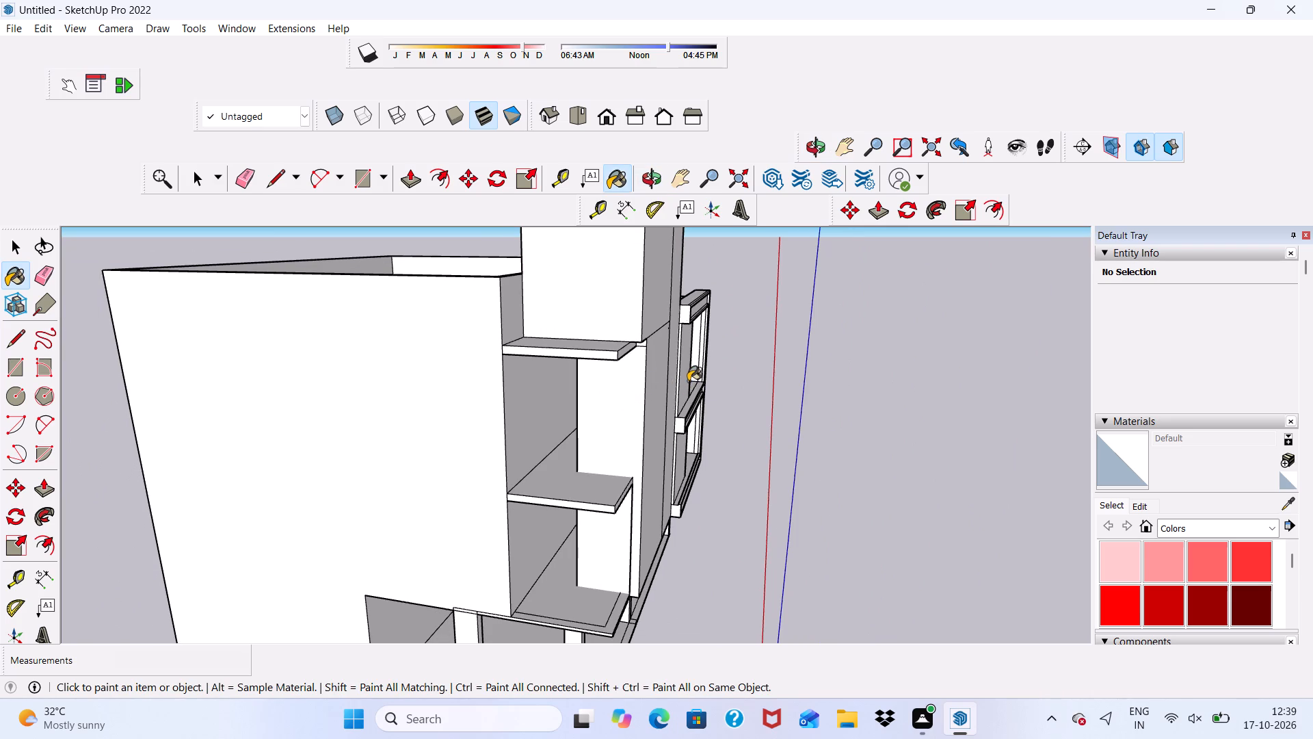
{"action": "key", "text": "space"}
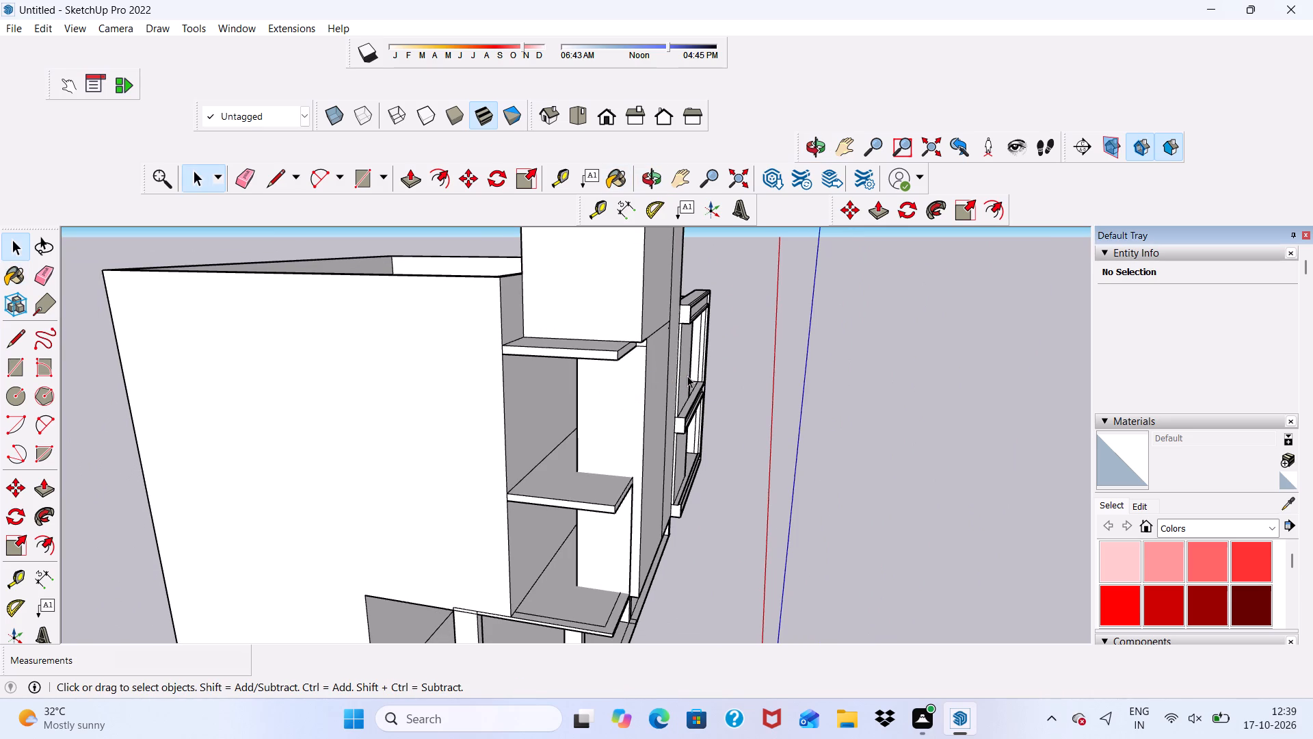
{"action": "scroll", "coordinate": [669, 364], "scroll_direction": "down", "scroll_amount": 7}
{"action": "middle_click_drag", "start_coordinate": [667, 376], "coordinate": [317, 397]}
{"action": "scroll", "coordinate": [589, 355], "scroll_direction": "up", "scroll_amount": 6}
{"action": "scroll", "coordinate": [589, 354], "scroll_direction": "down", "scroll_amount": 6}
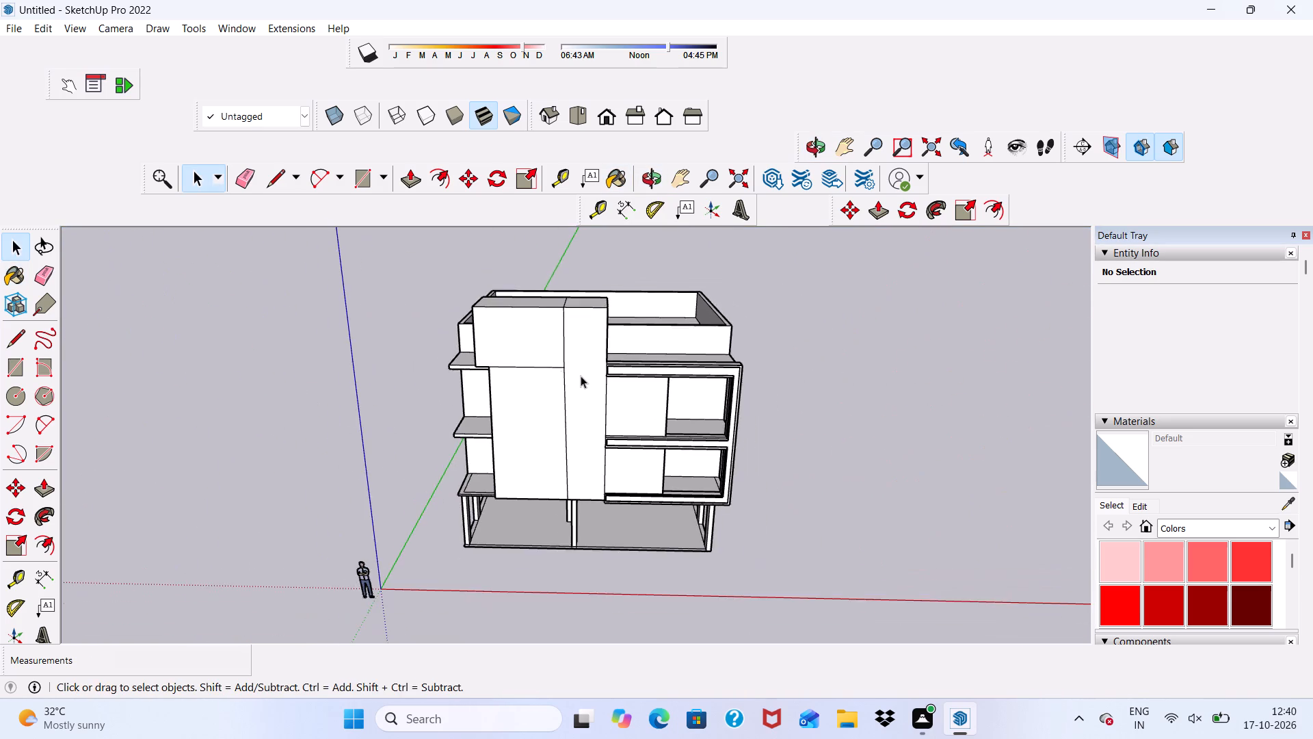
{"action": "middle_click_drag", "start_coordinate": [581, 376], "coordinate": [576, 300]}
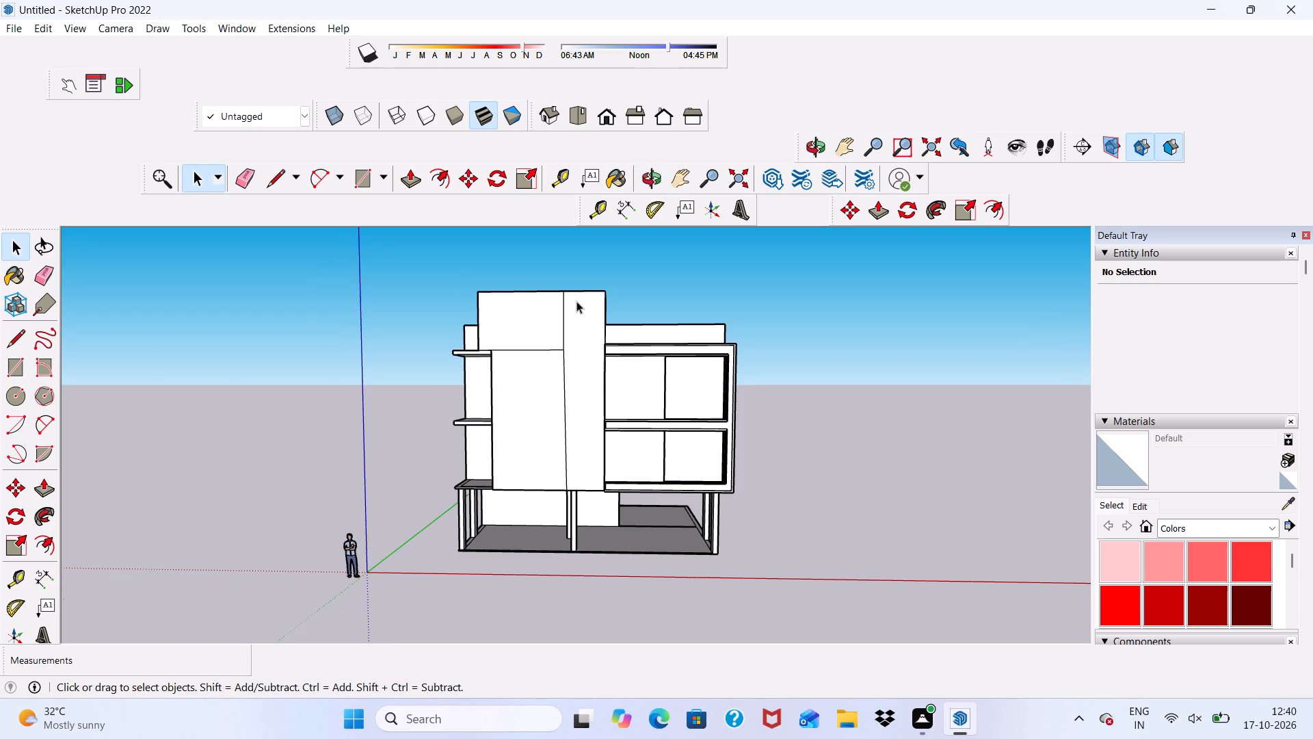
Inspect the upper block's overhanging lower edge near the top shelf slab, and view the whole building from below.
{"action": "scroll", "coordinate": [576, 301], "scroll_direction": "up", "scroll_amount": 6}
{"action": "scroll", "coordinate": [399, 404], "scroll_direction": "up", "scroll_amount": 6}
{"action": "middle_click_drag", "start_coordinate": [425, 396], "coordinate": [429, 471]}
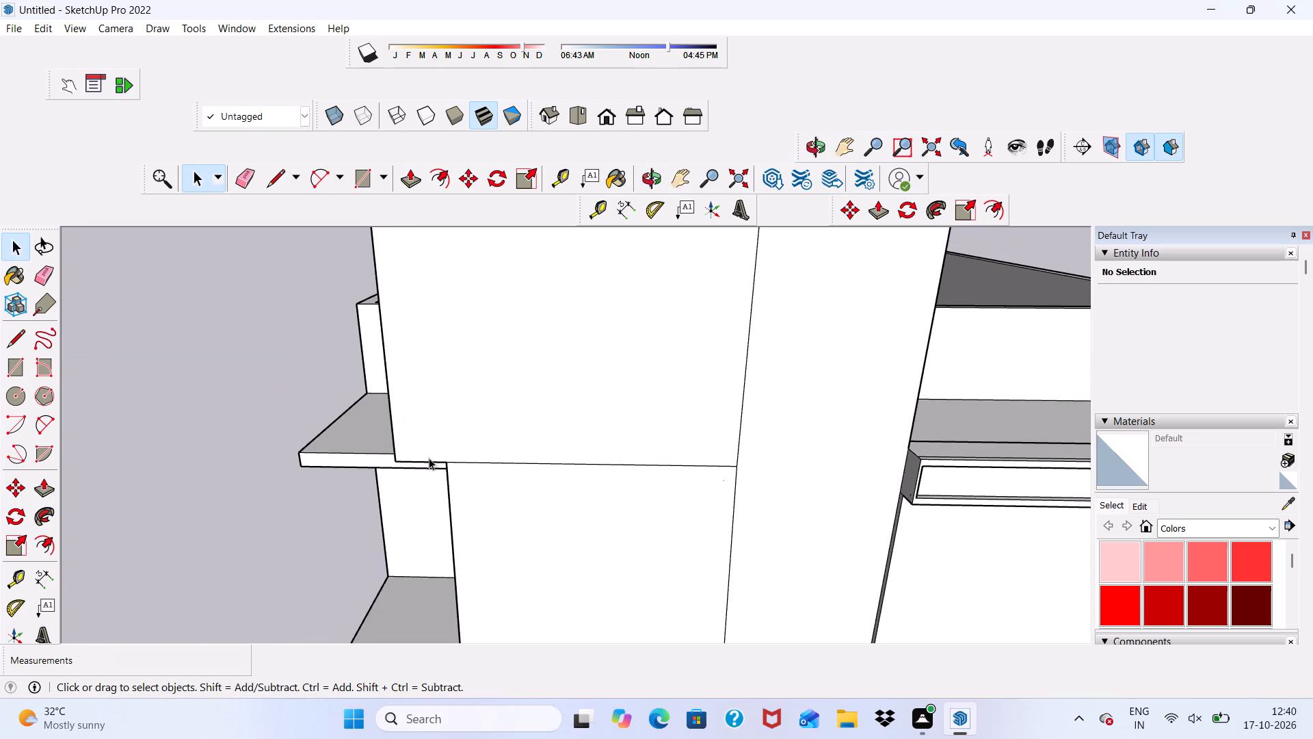
{"action": "scroll", "coordinate": [429, 458], "scroll_direction": "up", "scroll_amount": 5}
{"action": "middle_click_drag", "start_coordinate": [425, 450], "coordinate": [504, 317]}
{"action": "scroll", "coordinate": [481, 369], "scroll_direction": "up", "scroll_amount": 7}
{"action": "left_click", "coordinate": [475, 354]}
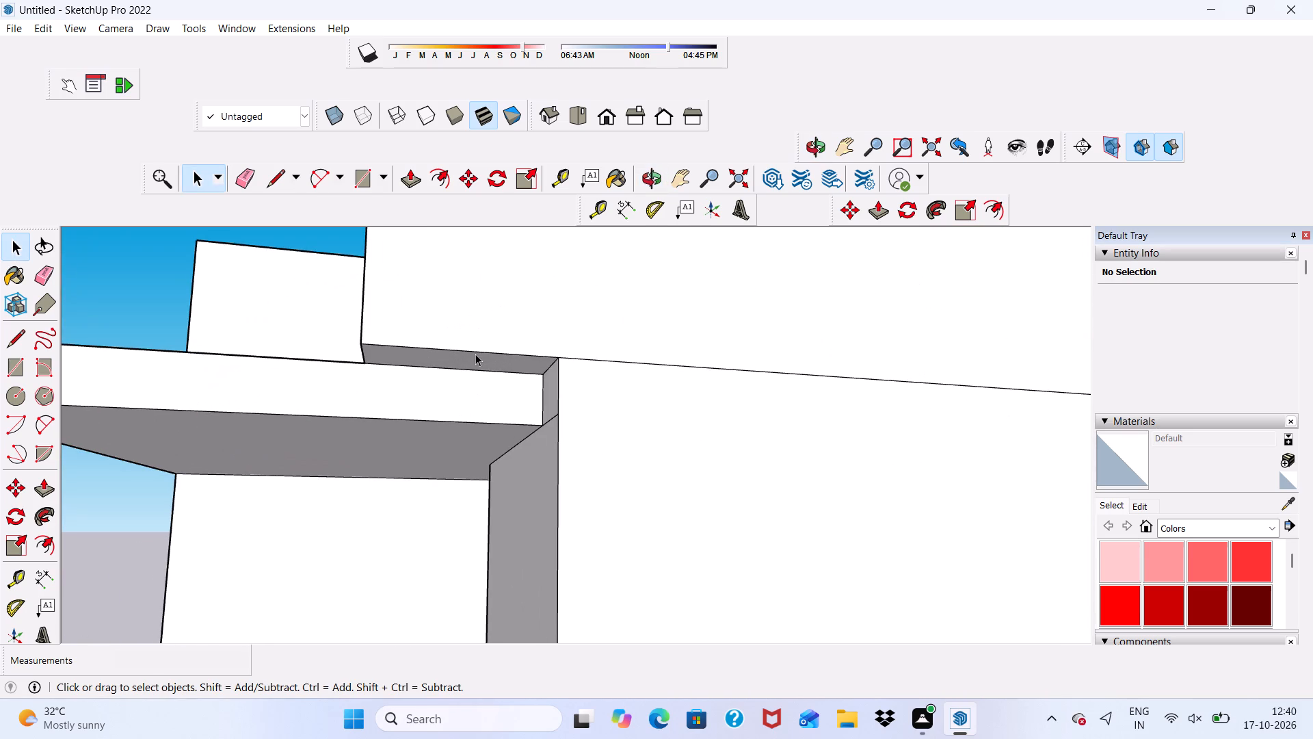
{"action": "scroll", "coordinate": [481, 349], "scroll_direction": "up", "scroll_amount": 3}
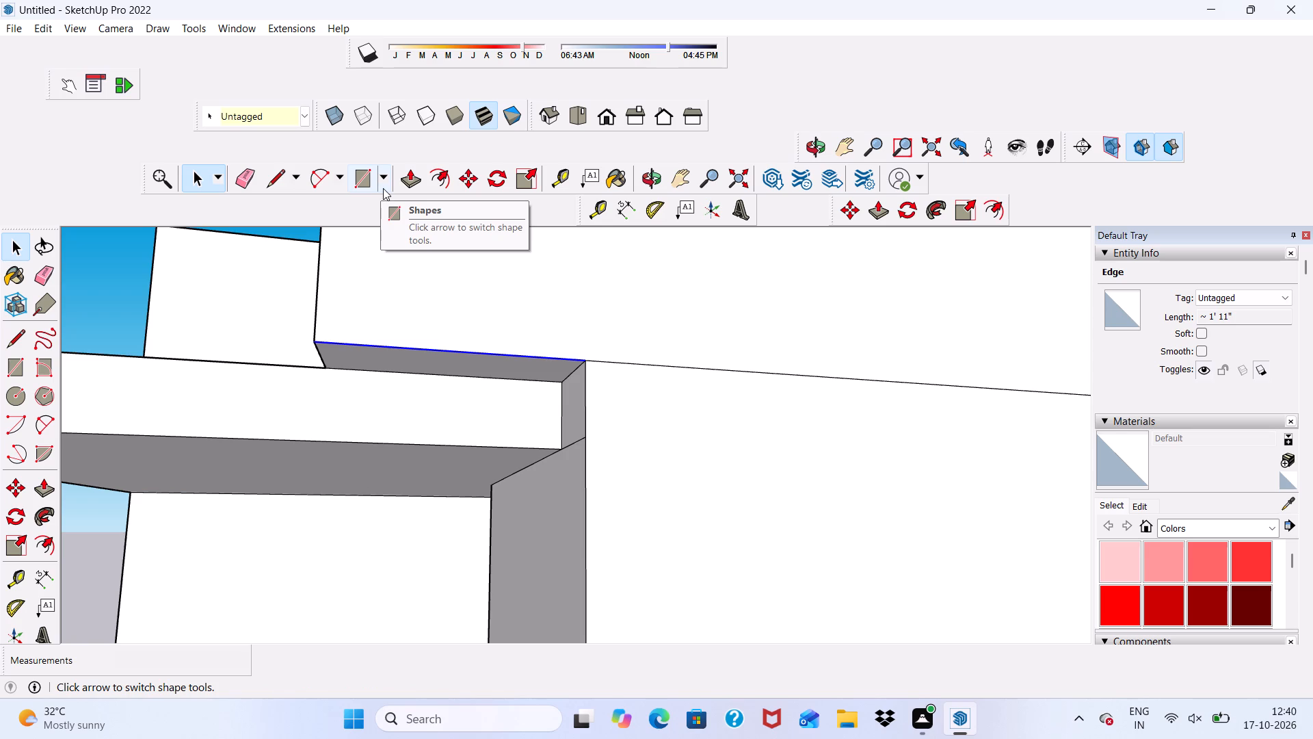
{"action": "scroll", "coordinate": [383, 188], "scroll_direction": "up", "scroll_amount": 1}
{"action": "scroll", "coordinate": [381, 192], "scroll_direction": "down", "scroll_amount": 20}
{"action": "scroll", "coordinate": [381, 192], "scroll_direction": "down", "scroll_amount": 6}
{"action": "middle_click_drag", "start_coordinate": [341, 491], "coordinate": [126, 580]}
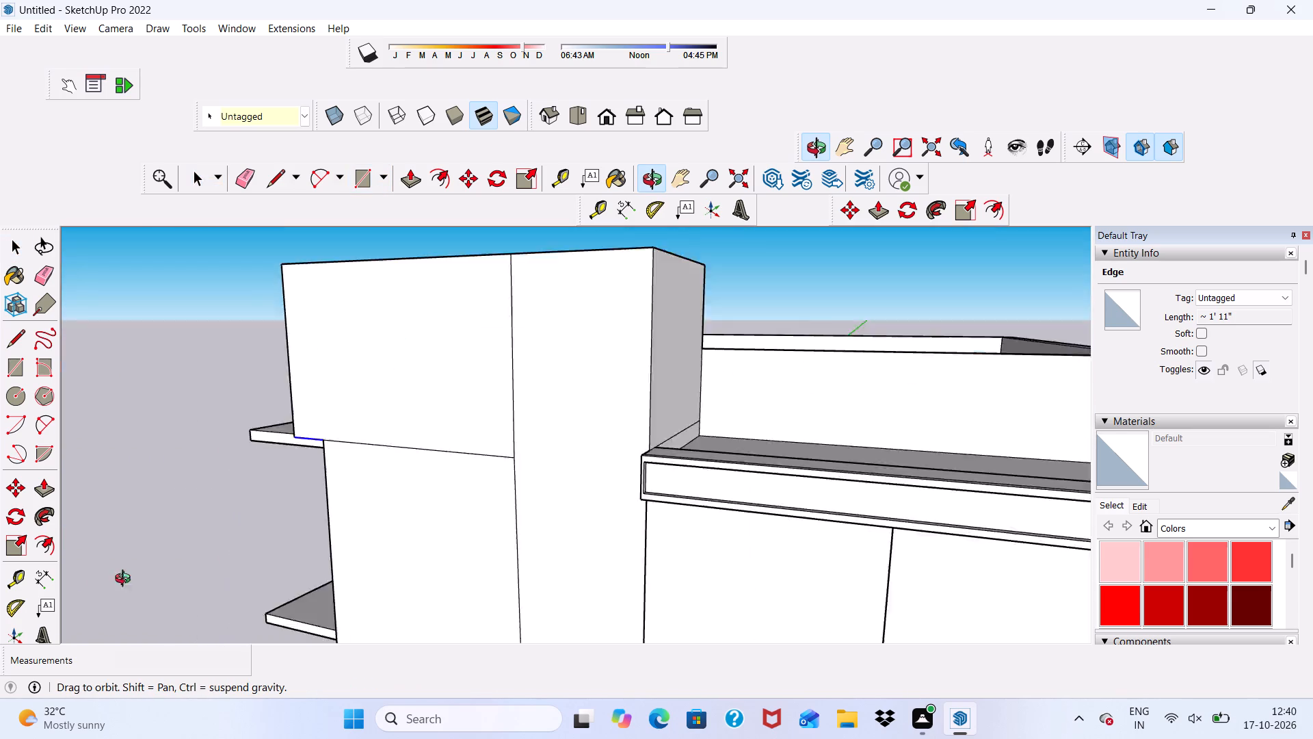
{"action": "middle_click_drag", "start_coordinate": [126, 580], "coordinate": [119, 391]}
{"action": "scroll", "coordinate": [416, 434], "scroll_direction": "down", "scroll_amount": 10}
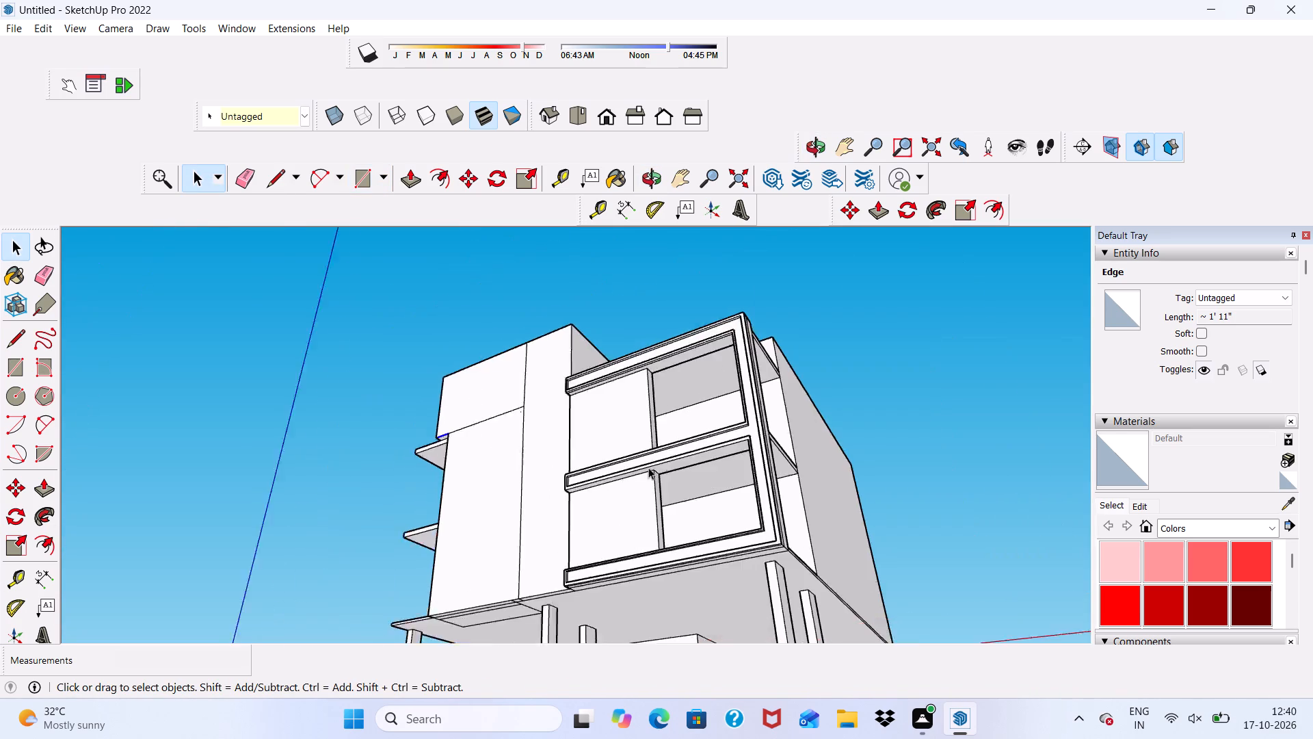
{"action": "scroll", "coordinate": [648, 467], "scroll_direction": "down", "scroll_amount": 1}
{"action": "middle_click_drag", "start_coordinate": [686, 518], "coordinate": [617, 586]}
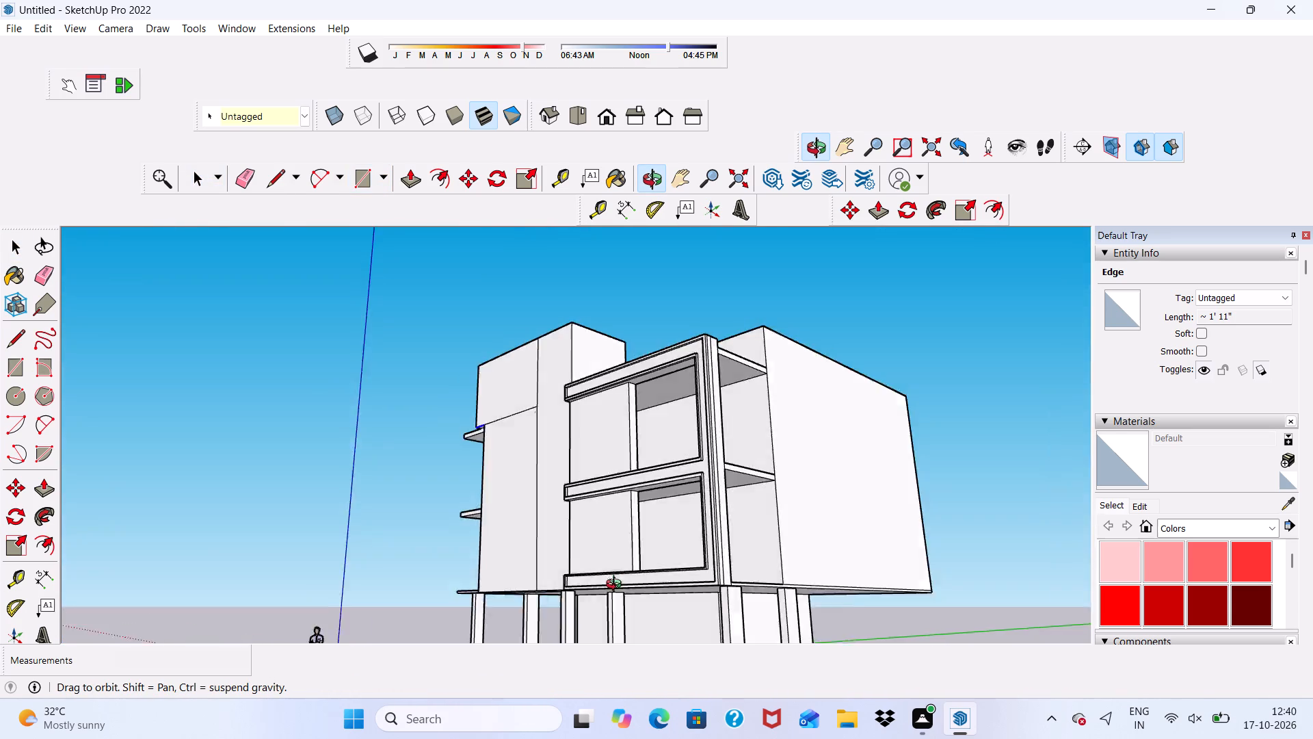
{"action": "middle_click_drag", "start_coordinate": [617, 586], "coordinate": [614, 622]}
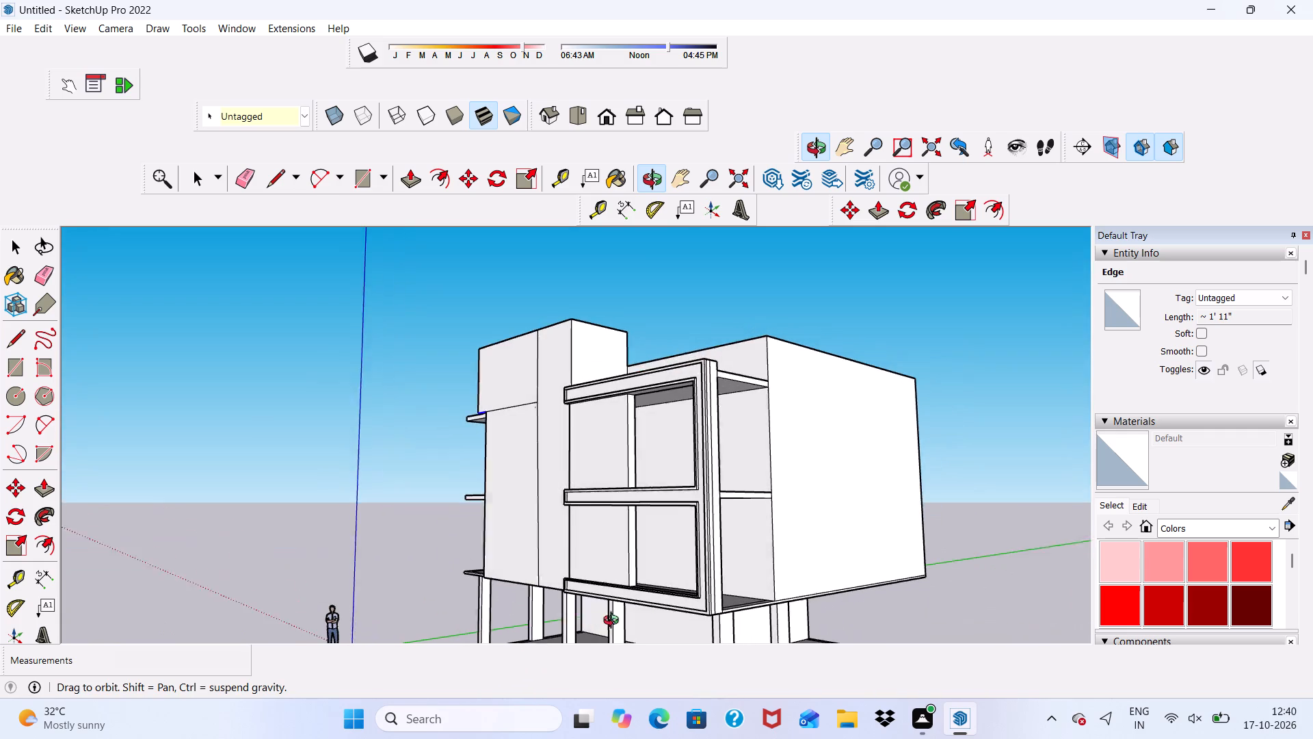
{"action": "middle_click_drag", "start_coordinate": [614, 622], "coordinate": [618, 623]}
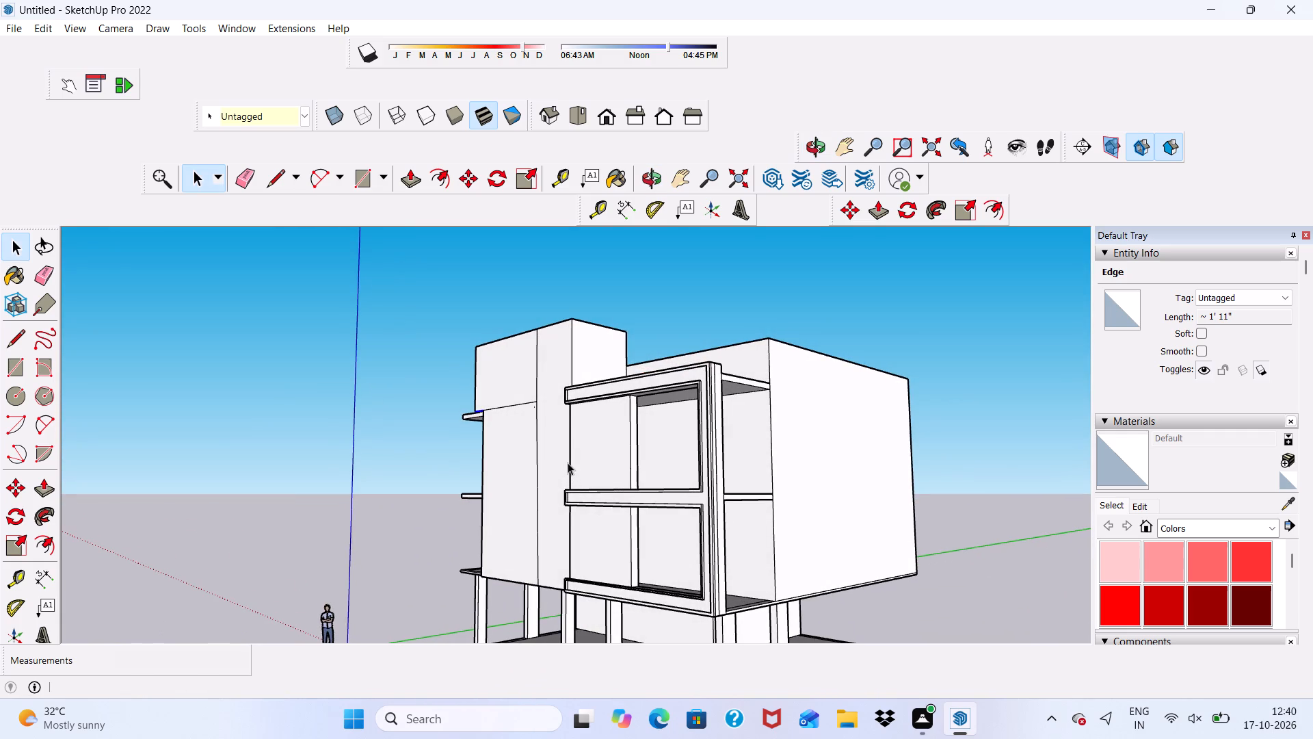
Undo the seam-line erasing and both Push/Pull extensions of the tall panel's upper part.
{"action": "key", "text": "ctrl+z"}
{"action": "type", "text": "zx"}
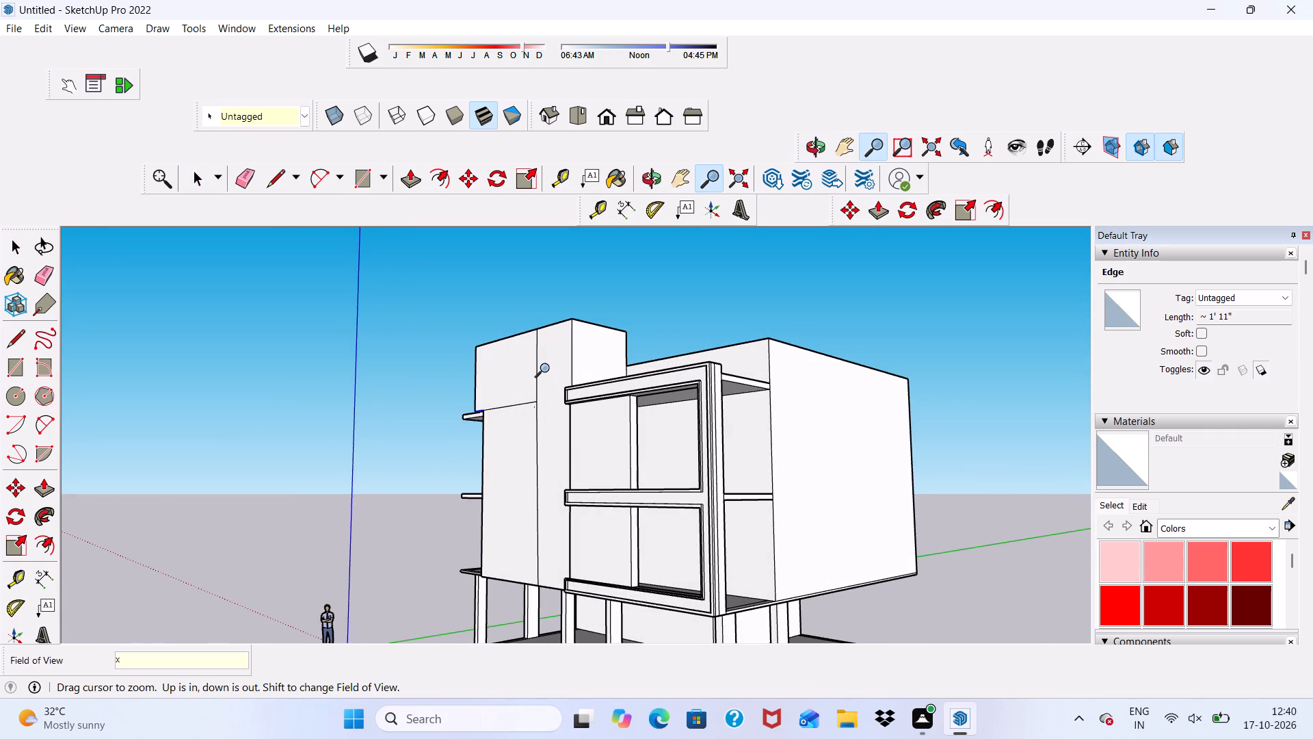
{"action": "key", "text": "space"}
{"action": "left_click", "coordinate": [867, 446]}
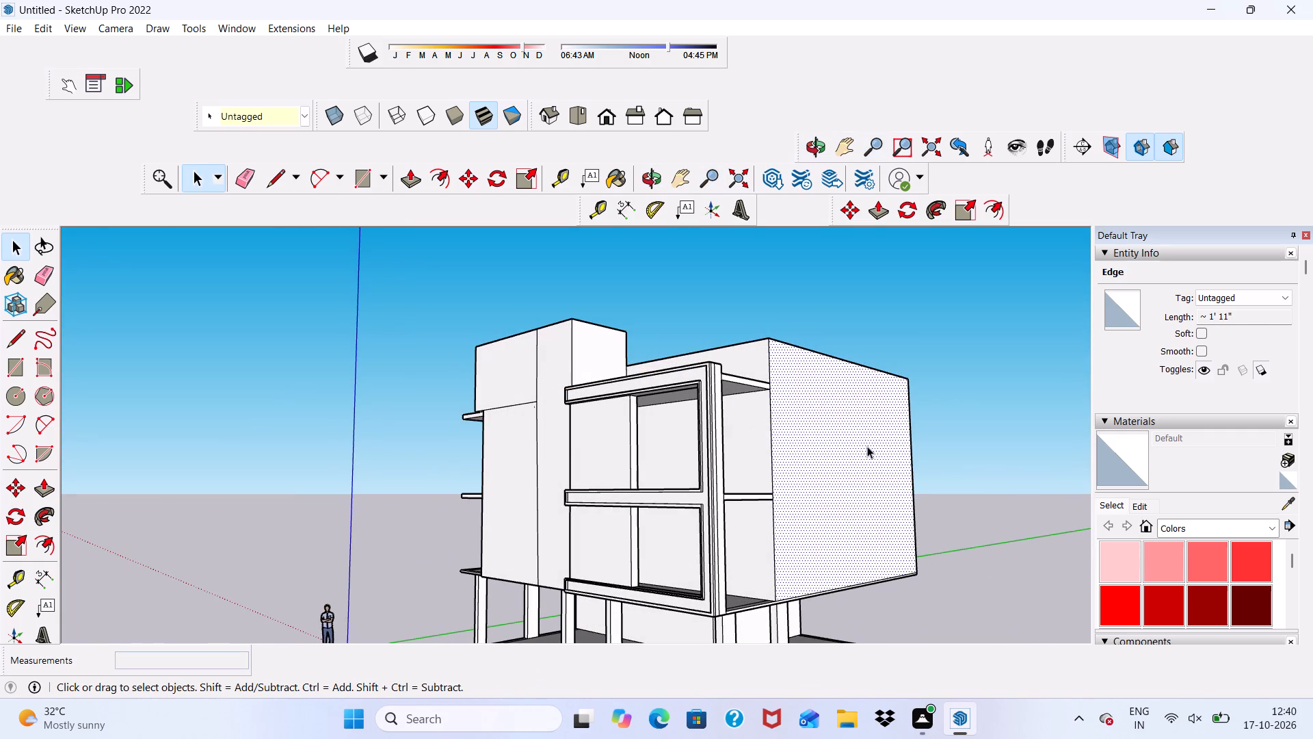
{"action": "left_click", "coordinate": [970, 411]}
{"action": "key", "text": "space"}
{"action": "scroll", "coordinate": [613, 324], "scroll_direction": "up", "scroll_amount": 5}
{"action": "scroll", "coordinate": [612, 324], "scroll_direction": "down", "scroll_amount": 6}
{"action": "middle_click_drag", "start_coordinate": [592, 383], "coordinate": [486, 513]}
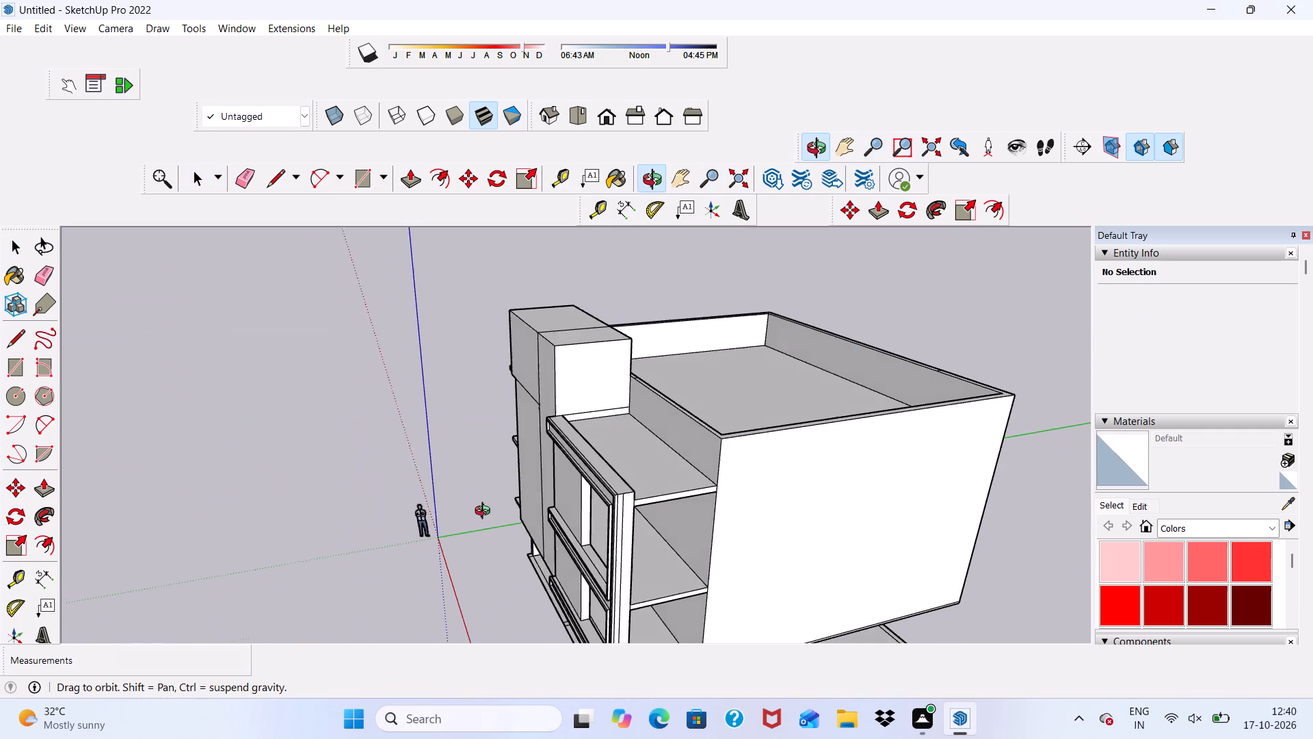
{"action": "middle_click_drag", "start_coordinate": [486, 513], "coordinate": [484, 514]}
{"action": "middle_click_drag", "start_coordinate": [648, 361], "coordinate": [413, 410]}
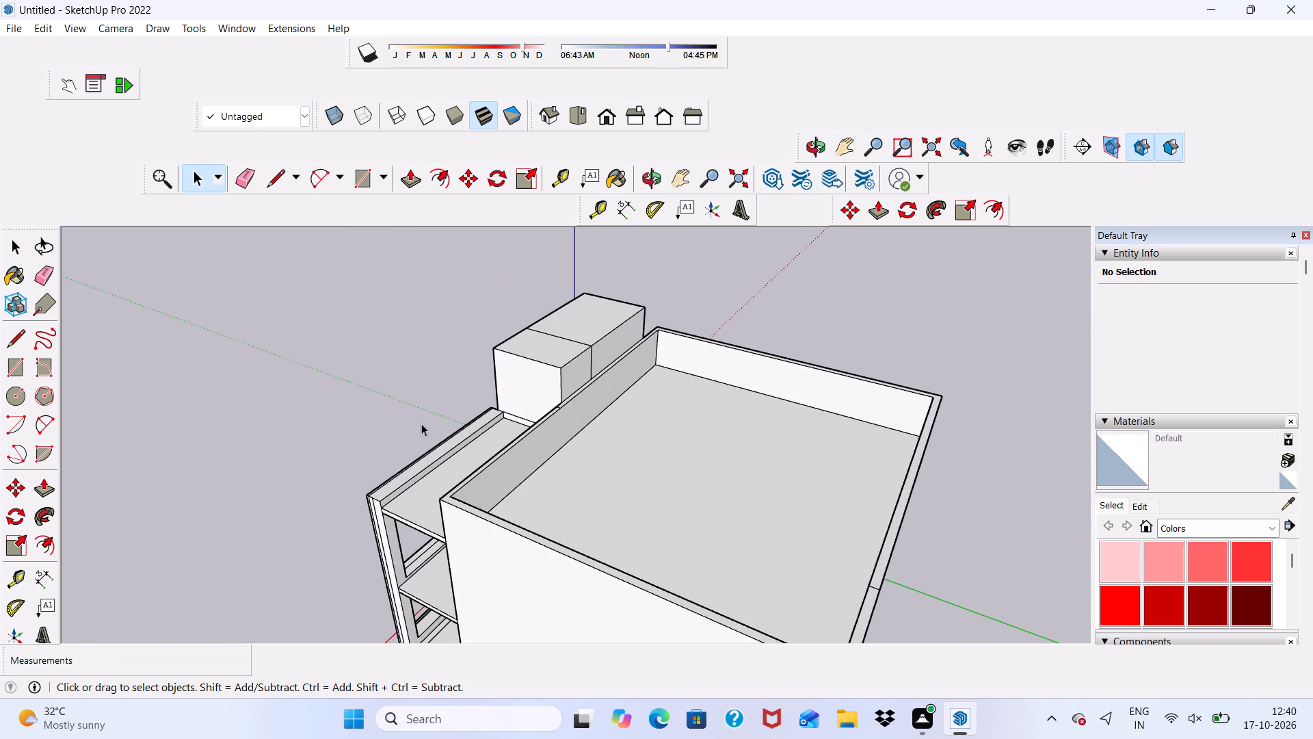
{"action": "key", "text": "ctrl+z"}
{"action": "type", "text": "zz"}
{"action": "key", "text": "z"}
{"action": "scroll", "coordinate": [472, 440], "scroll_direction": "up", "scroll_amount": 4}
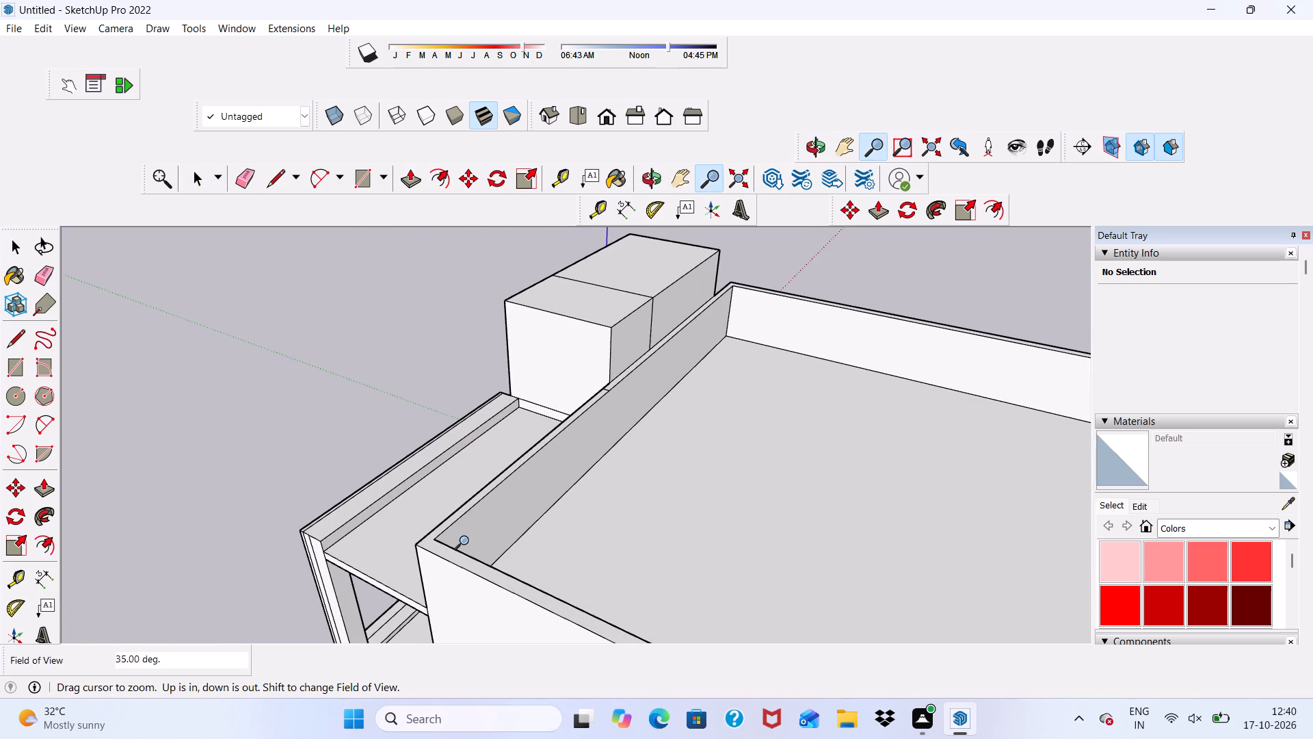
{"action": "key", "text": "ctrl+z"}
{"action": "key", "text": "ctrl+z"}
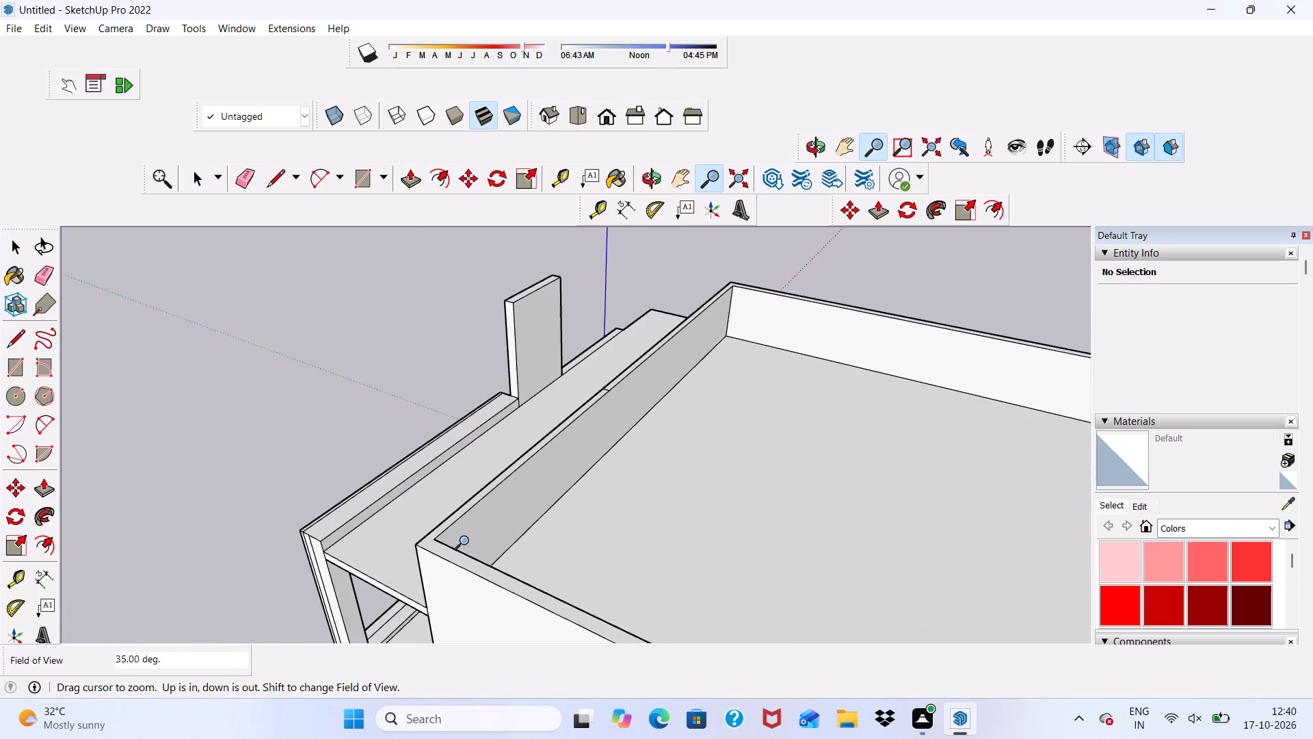
Push/Pull the top face of the roof parapet's seam-bounded section, next to the tall panel, up 5'.
{"action": "scroll", "coordinate": [436, 496], "scroll_direction": "down", "scroll_amount": 6}
{"action": "middle_click_drag", "start_coordinate": [457, 393], "coordinate": [679, 514]}
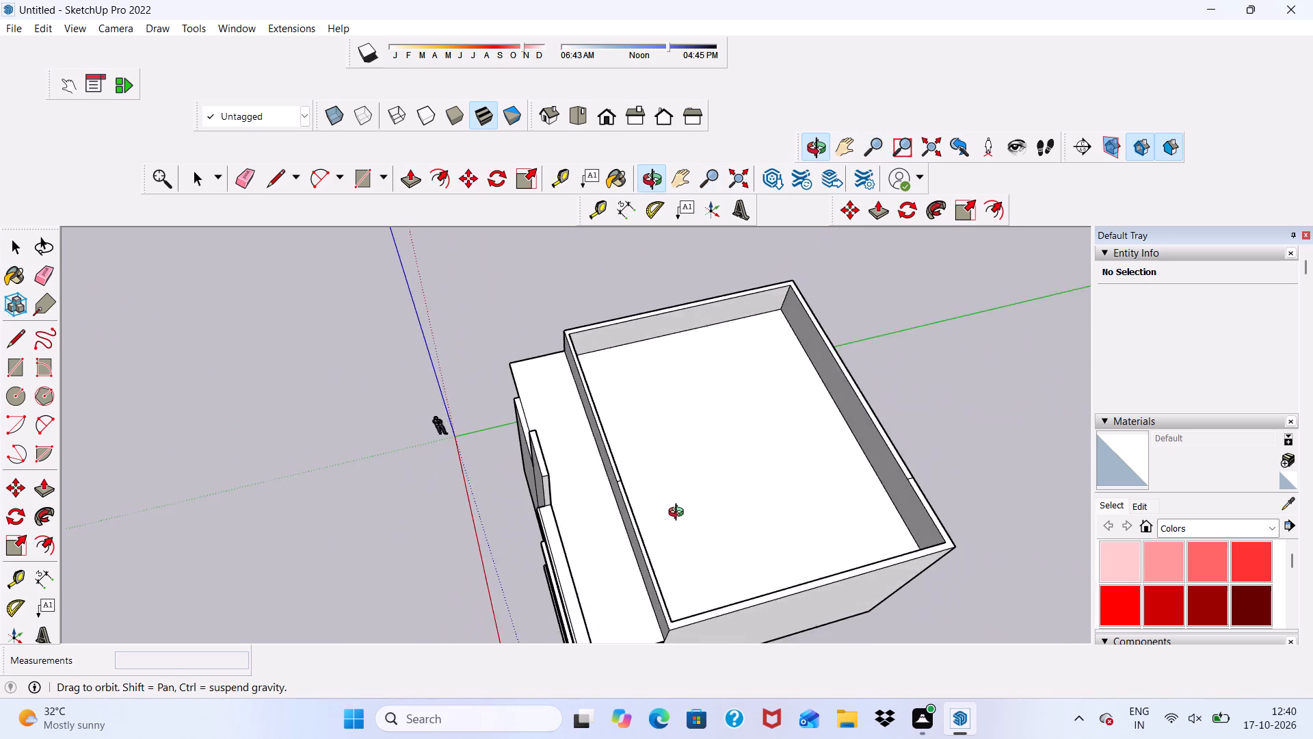
{"action": "middle_click_drag", "start_coordinate": [679, 514], "coordinate": [666, 512]}
{"action": "scroll", "coordinate": [637, 479], "scroll_direction": "up", "scroll_amount": 6}
{"action": "middle_click_drag", "start_coordinate": [574, 452], "coordinate": [465, 472]}
{"action": "scroll", "coordinate": [381, 390], "scroll_direction": "up", "scroll_amount": 1}
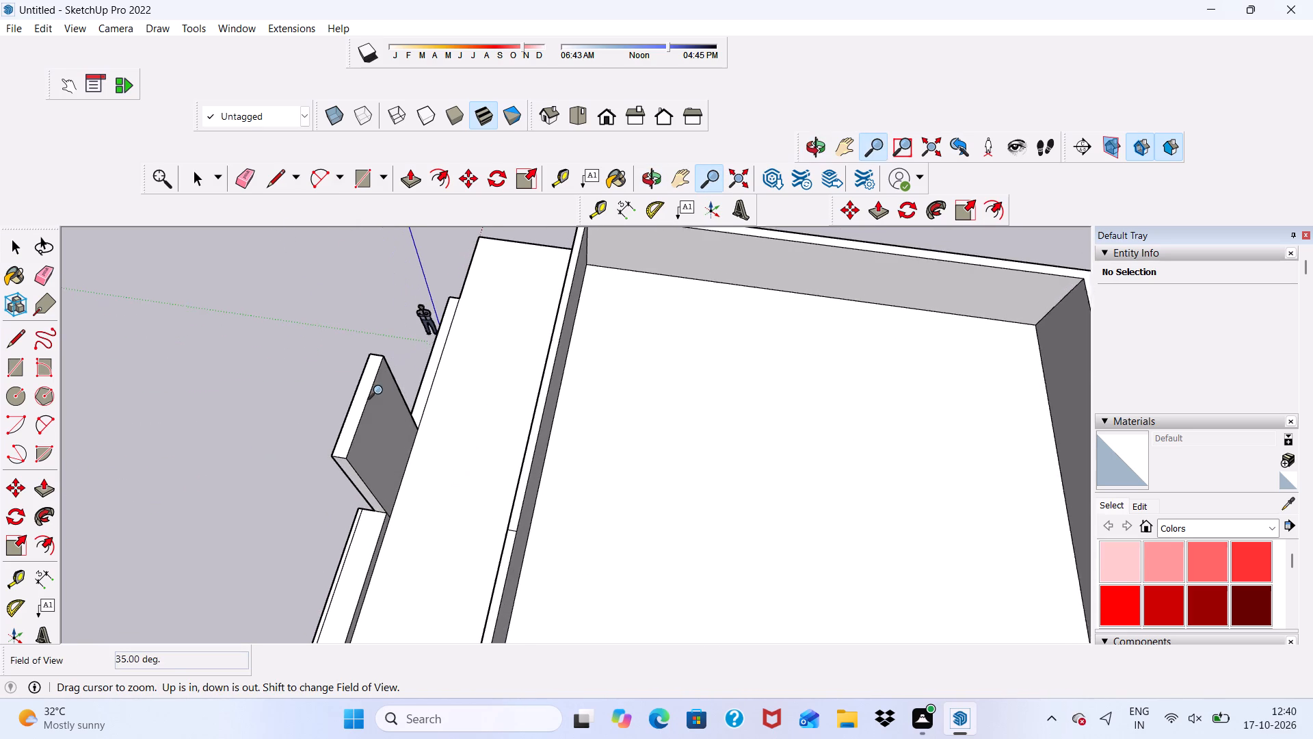
{"action": "scroll", "coordinate": [381, 390], "scroll_direction": "up", "scroll_amount": 2}
{"action": "scroll", "coordinate": [490, 445], "scroll_direction": "down", "scroll_amount": 2}
{"action": "middle_click_drag", "start_coordinate": [506, 484], "coordinate": [602, 430]}
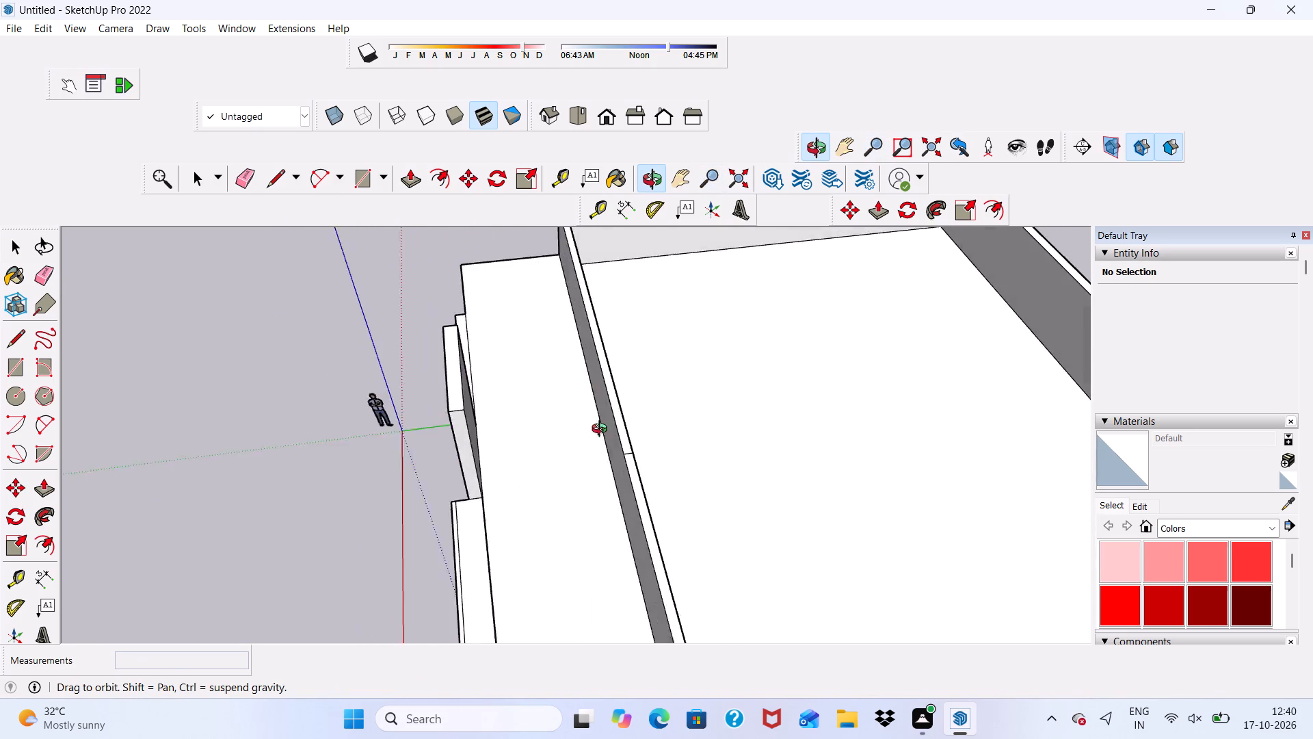
{"action": "middle_click_drag", "start_coordinate": [602, 430], "coordinate": [630, 456]}
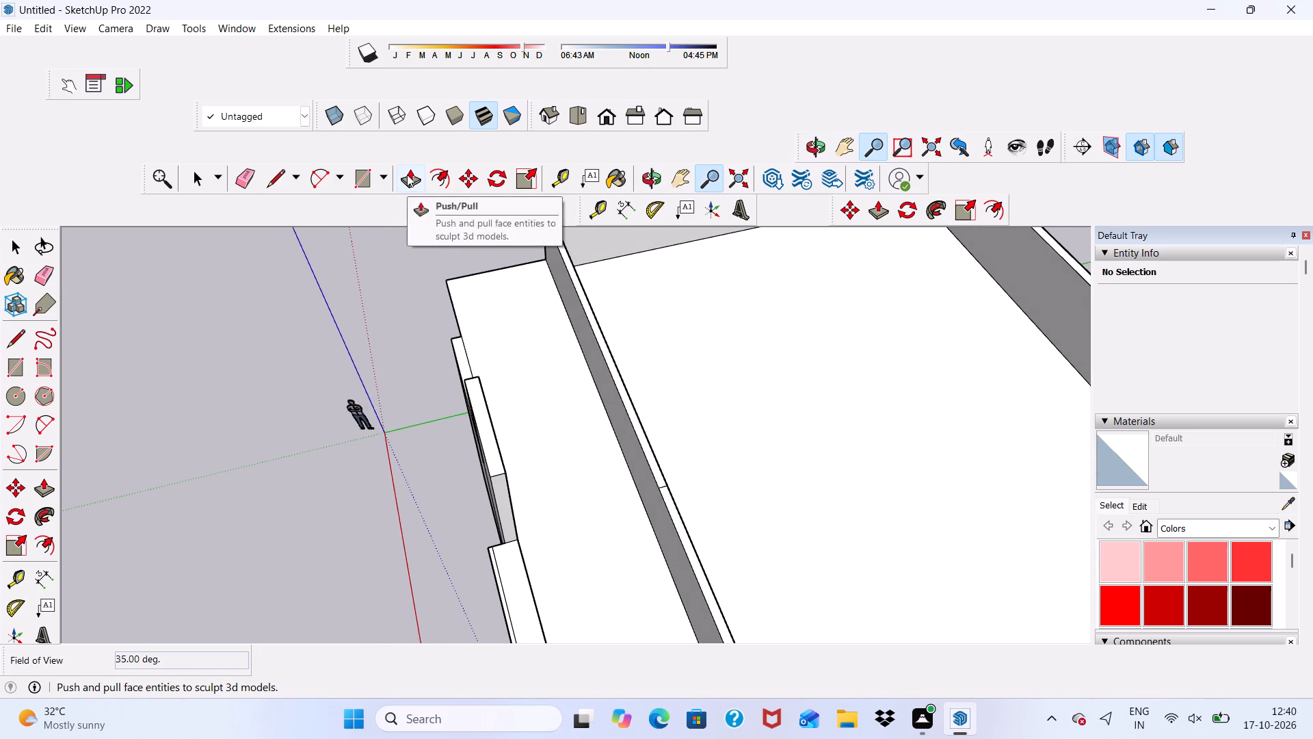
{"action": "left_click_drag", "start_coordinate": [407, 174], "coordinate": [412, 204]}
{"action": "scroll", "coordinate": [655, 489], "scroll_direction": "up", "scroll_amount": 3}
{"action": "key", "text": "space"}
{"action": "scroll", "coordinate": [520, 449], "scroll_direction": "up", "scroll_amount": 1}
{"action": "key", "text": "space"}
{"action": "scroll", "coordinate": [666, 453], "scroll_direction": "up", "scroll_amount": 3}
{"action": "left_click", "coordinate": [667, 453]}
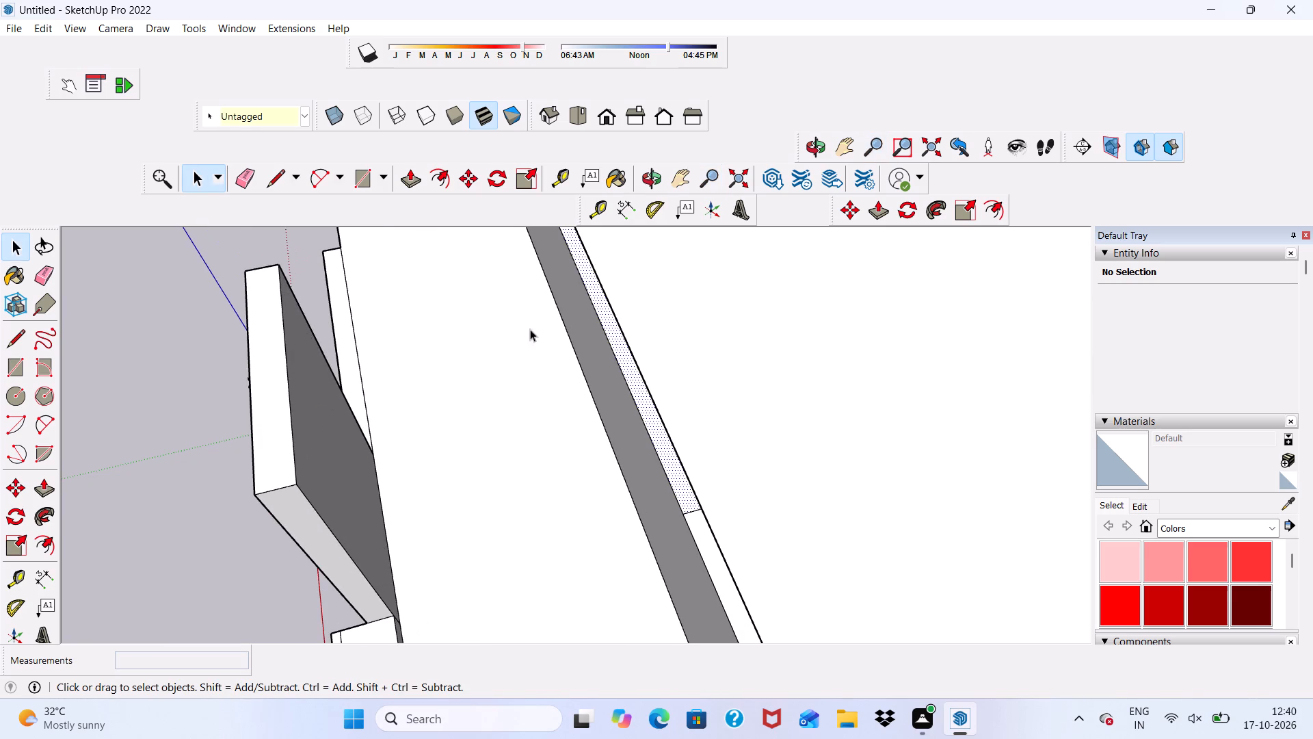
{"action": "key", "text": "space"}
{"action": "left_click_drag", "start_coordinate": [412, 200], "coordinate": [412, 208]}
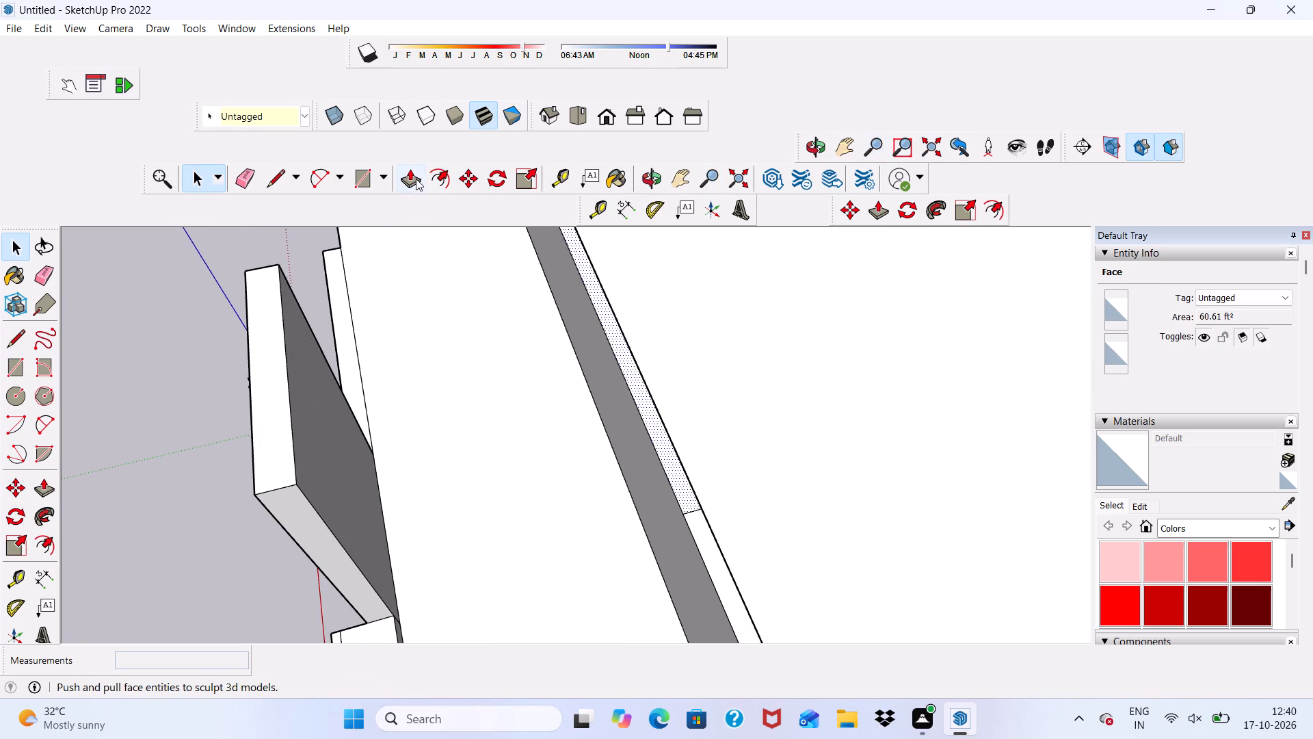
{"action": "left_click", "coordinate": [416, 179]}
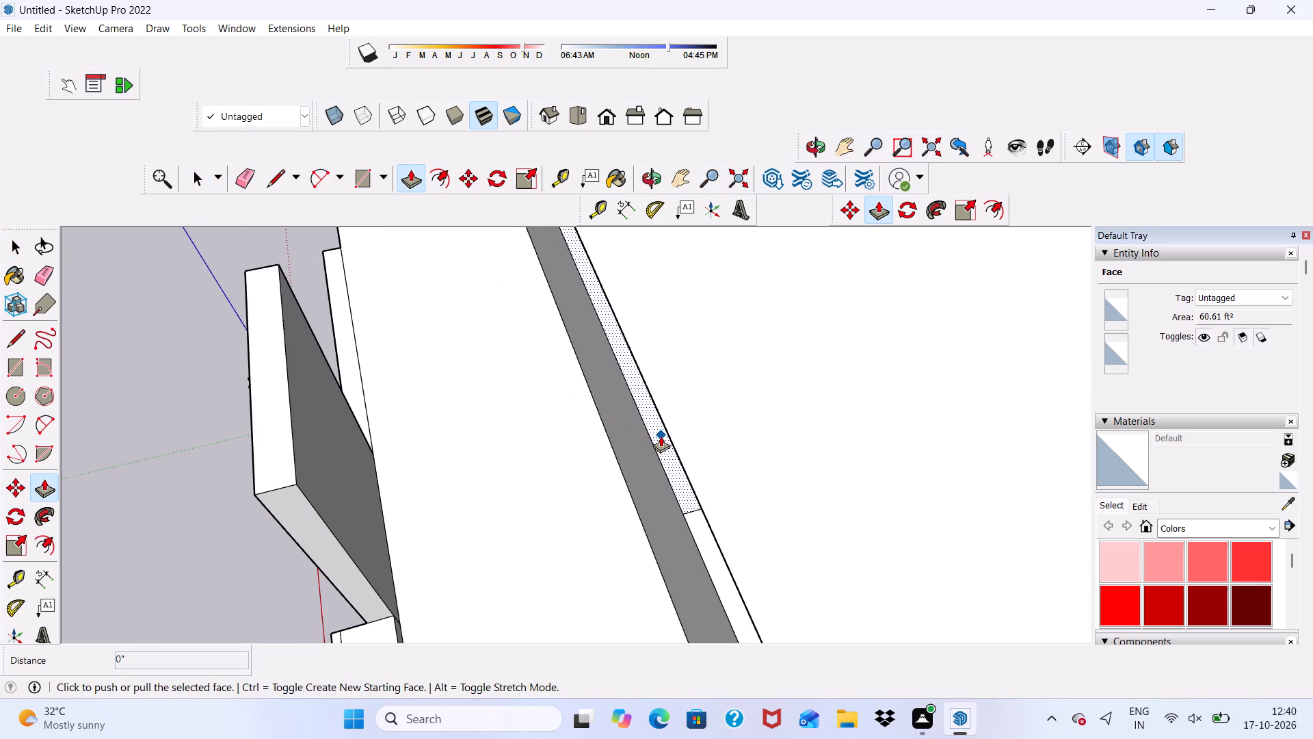
{"action": "left_click", "coordinate": [670, 439]}
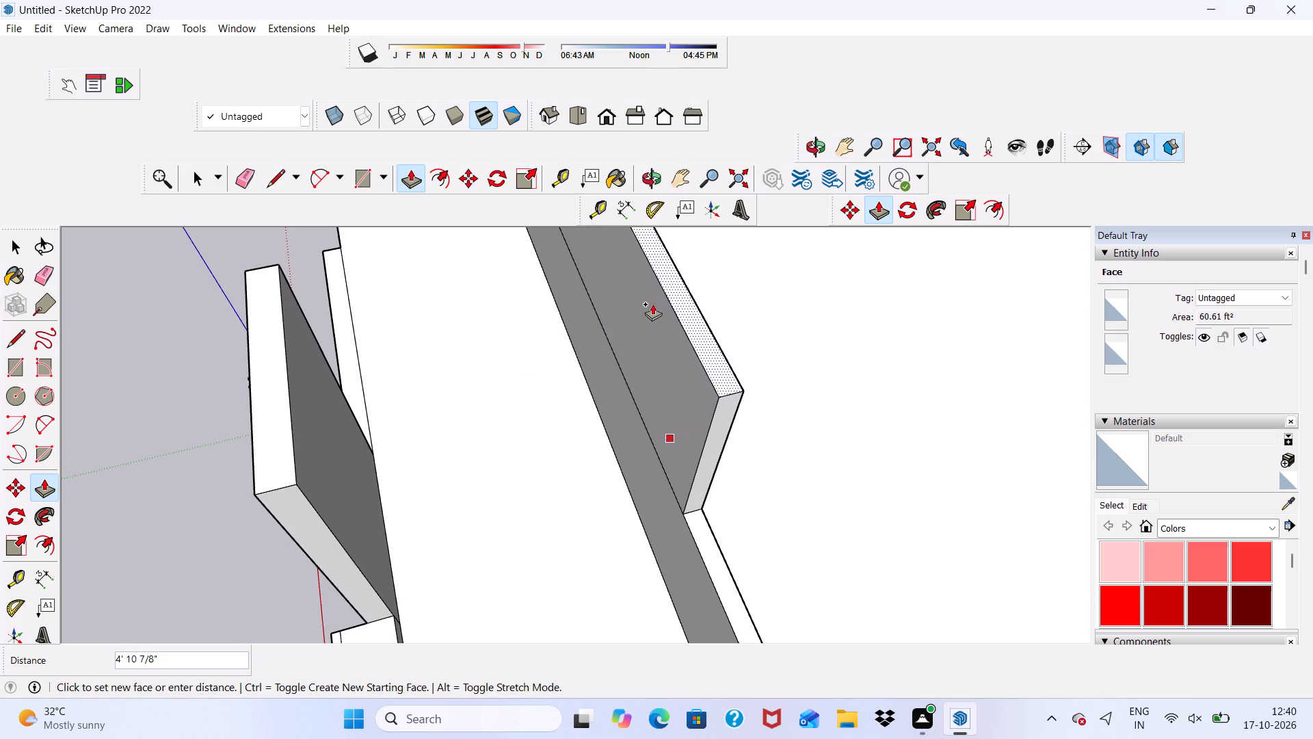
{"action": "type", "text": "5'"}
{"action": "key", "text": "Return"}
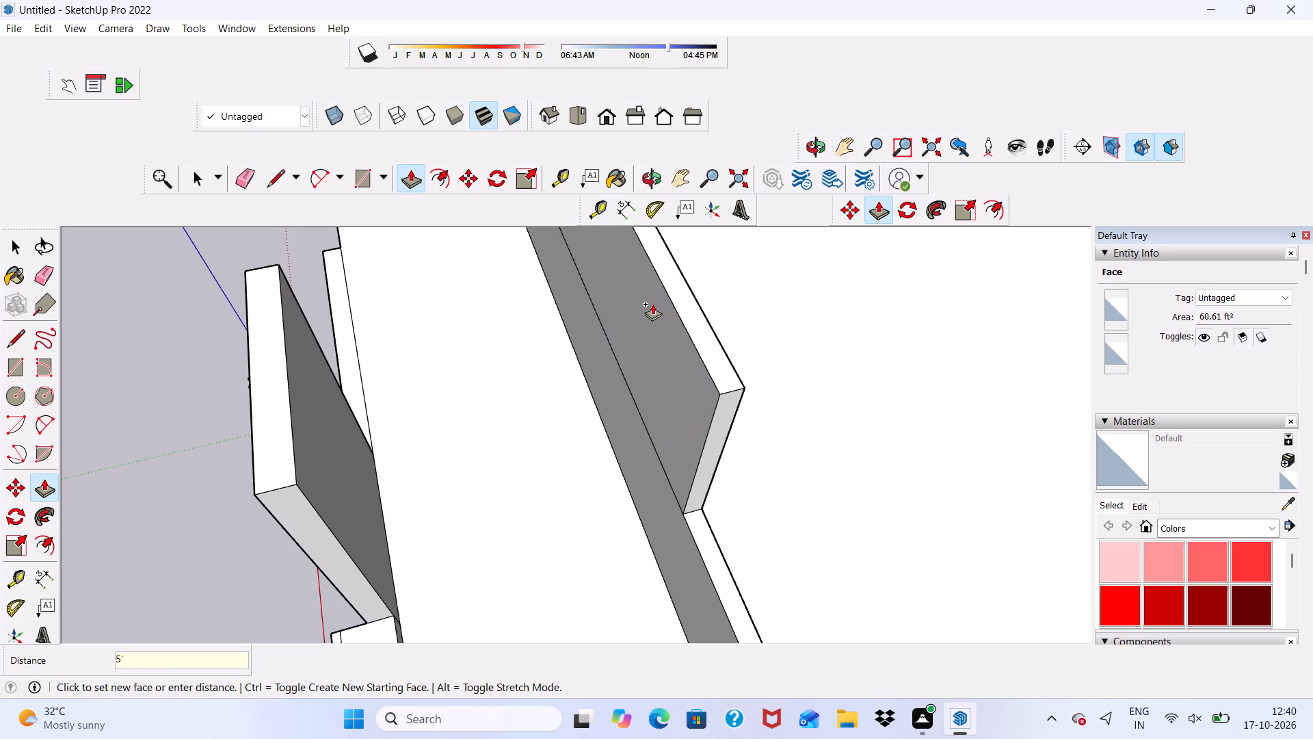
{"action": "key", "text": "space"}
Erase the horizontal seam line on the outer front face of the raised parapet section.
{"action": "scroll", "coordinate": [272, 250], "scroll_direction": "down", "scroll_amount": 3}
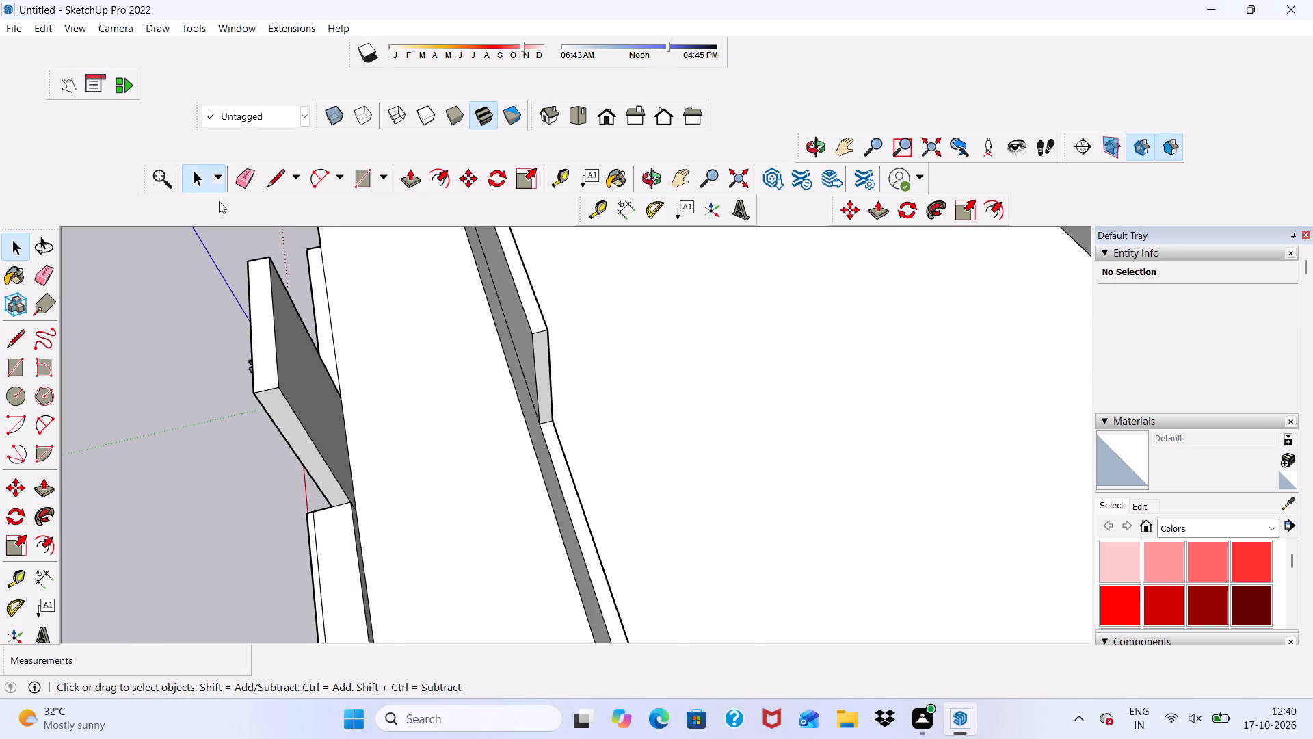
{"action": "left_click", "coordinate": [232, 173]}
{"action": "scroll", "coordinate": [250, 293], "scroll_direction": "down", "scroll_amount": 2}
{"action": "middle_click_drag", "start_coordinate": [271, 326], "coordinate": [474, 297]}
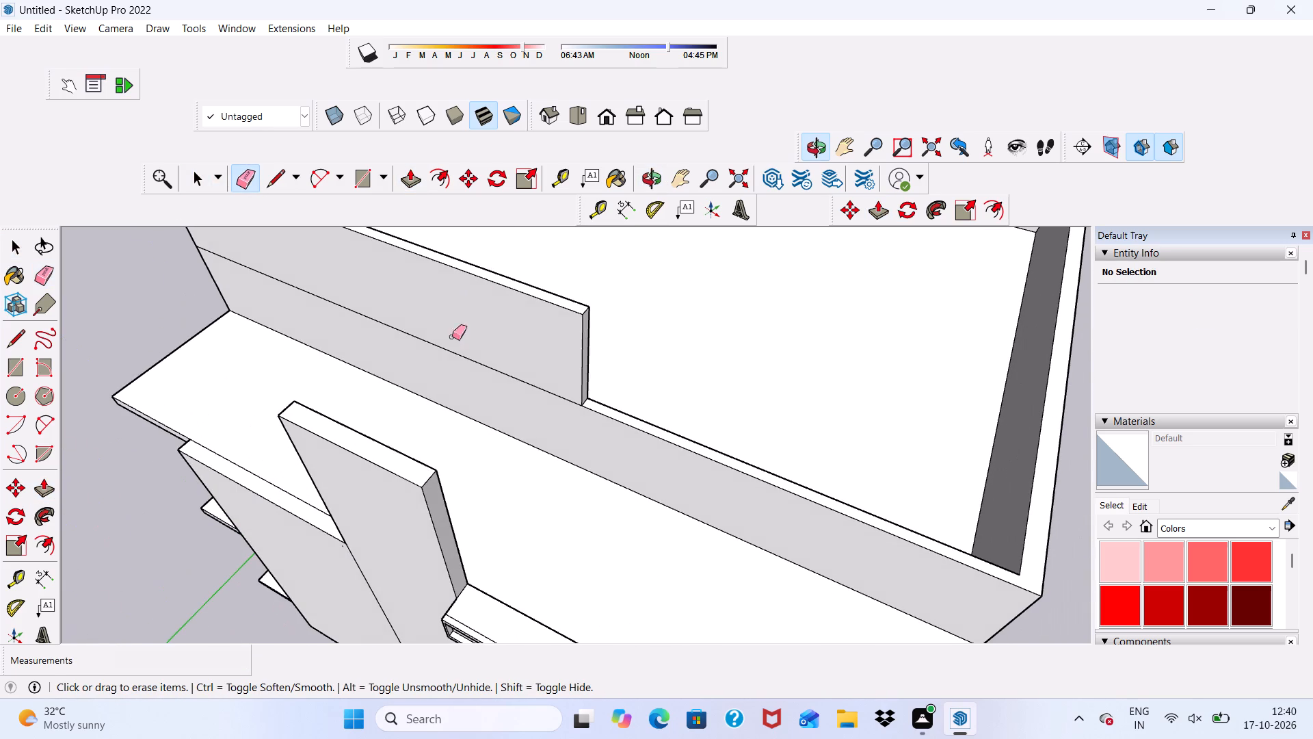
{"action": "left_click_drag", "start_coordinate": [447, 348], "coordinate": [451, 354]}
{"action": "scroll", "coordinate": [451, 361], "scroll_direction": "down", "scroll_amount": 1}
{"action": "middle_click_drag", "start_coordinate": [452, 361], "coordinate": [557, 285]}
{"action": "scroll", "coordinate": [530, 333], "scroll_direction": "down", "scroll_amount": 7}
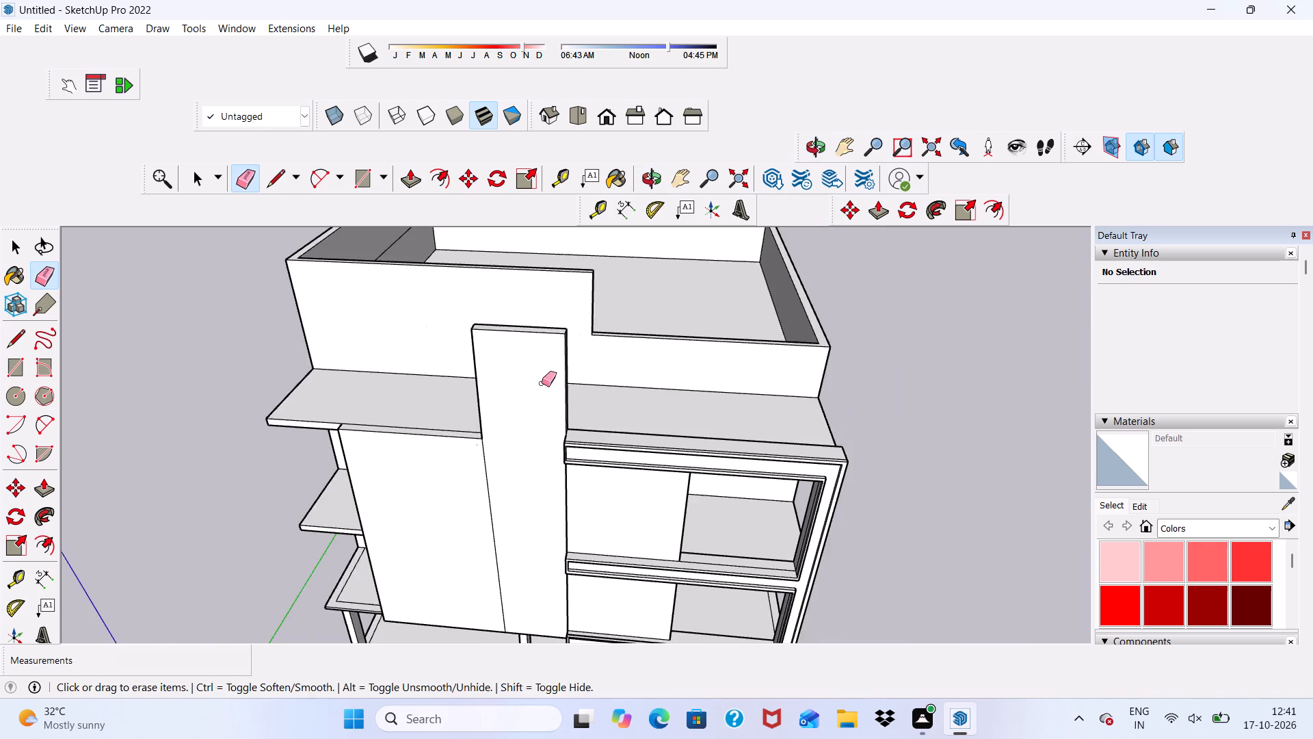
Push/Pull the narrow end face of the raised front parapet section toward the tall panel.
{"action": "middle_click_drag", "start_coordinate": [542, 383], "coordinate": [529, 248]}
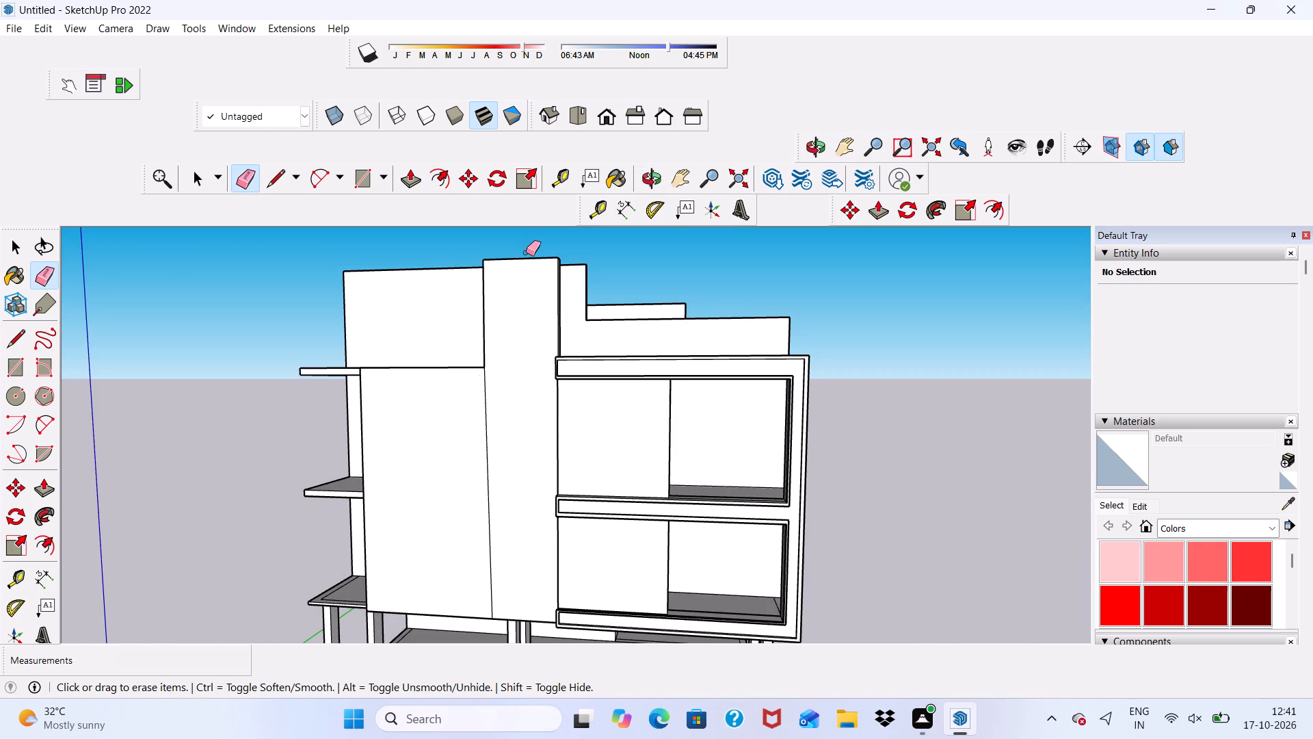
{"action": "scroll", "coordinate": [526, 252], "scroll_direction": "up", "scroll_amount": 5}
{"action": "scroll", "coordinate": [526, 252], "scroll_direction": "down", "scroll_amount": 6}
{"action": "middle_click_drag", "start_coordinate": [529, 271], "coordinate": [307, 338]}
{"action": "scroll", "coordinate": [590, 300], "scroll_direction": "up", "scroll_amount": 4}
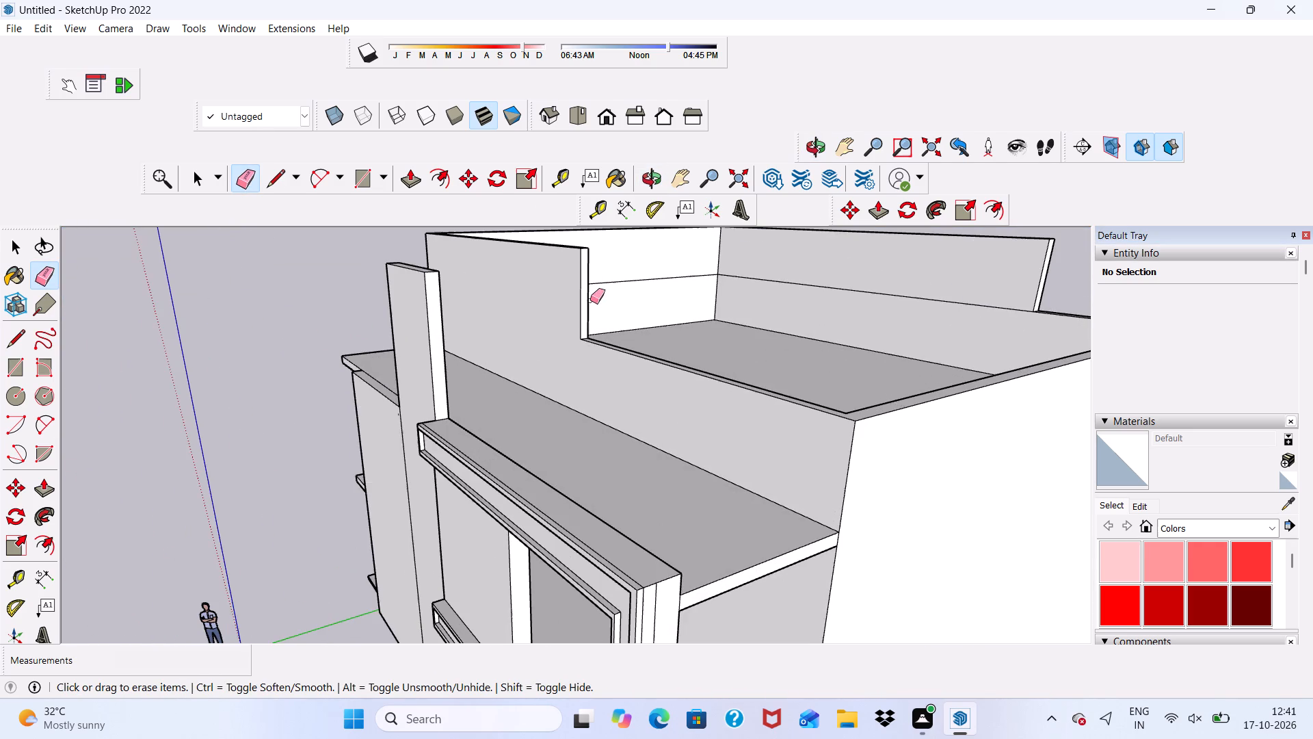
{"action": "key", "text": "space"}
{"action": "scroll", "coordinate": [590, 300], "scroll_direction": "up", "scroll_amount": 6}
{"action": "left_click", "coordinate": [567, 295]}
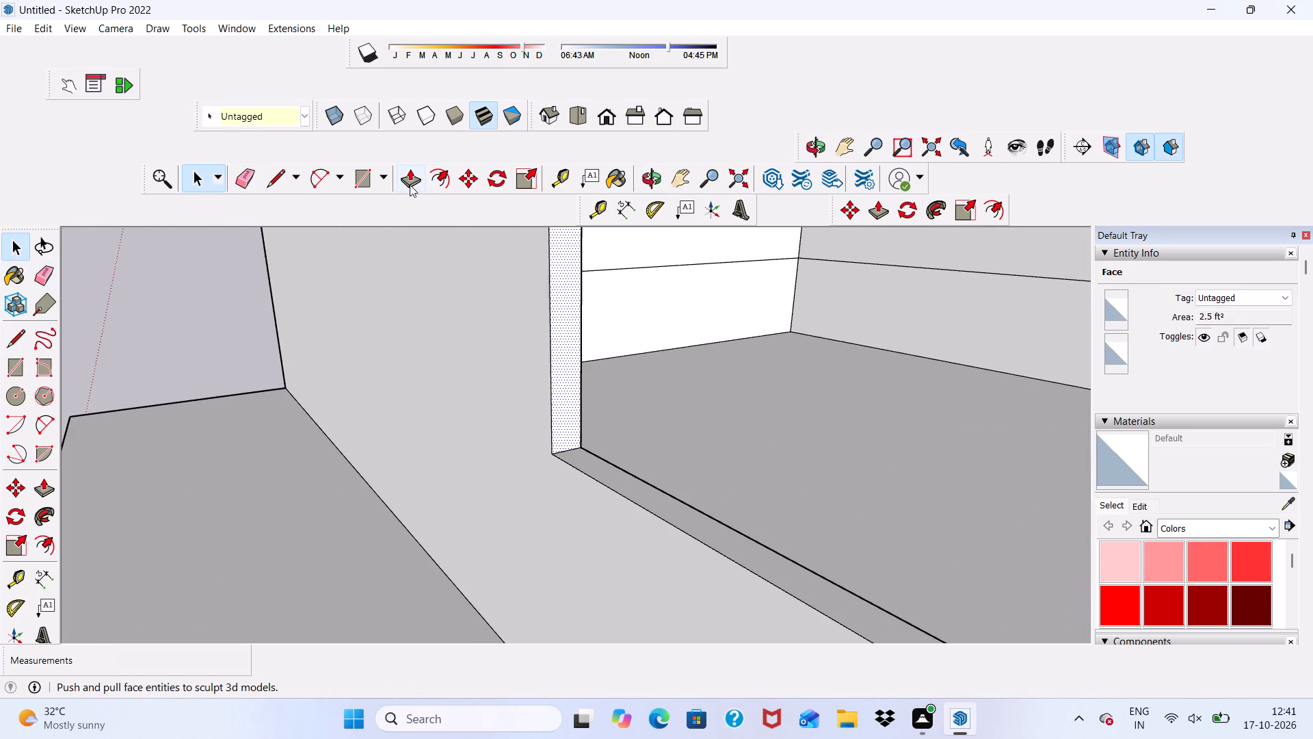
{"action": "left_click", "coordinate": [407, 167]}
{"action": "left_click", "coordinate": [412, 178]}
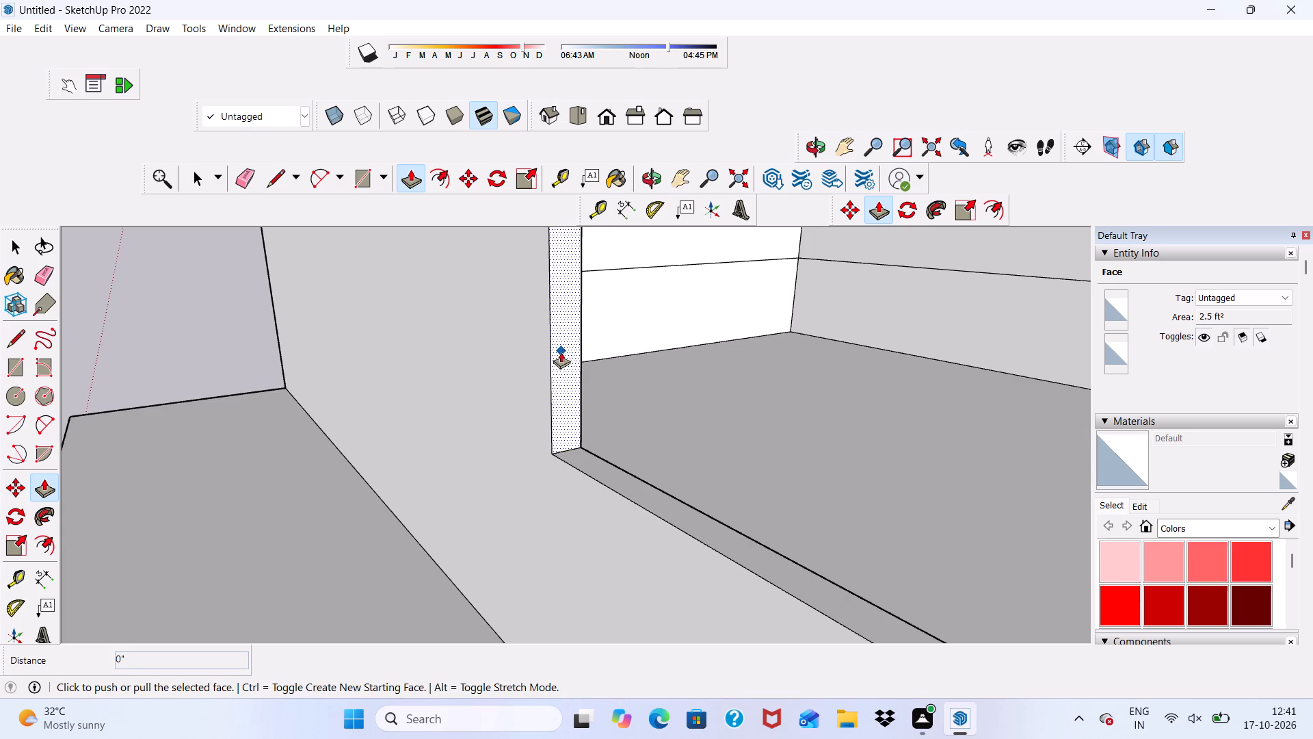
{"action": "left_click_drag", "start_coordinate": [561, 354], "coordinate": [535, 330]}
{"action": "scroll", "coordinate": [528, 317], "scroll_direction": "down", "scroll_amount": 4}
{"action": "key", "text": "space"}
Examine the whole building in front elevation and from the side, including the box frames and the open ground floor.
{"action": "scroll", "coordinate": [500, 305], "scroll_direction": "down", "scroll_amount": 13}
{"action": "middle_click_drag", "start_coordinate": [486, 341], "coordinate": [674, 302]}
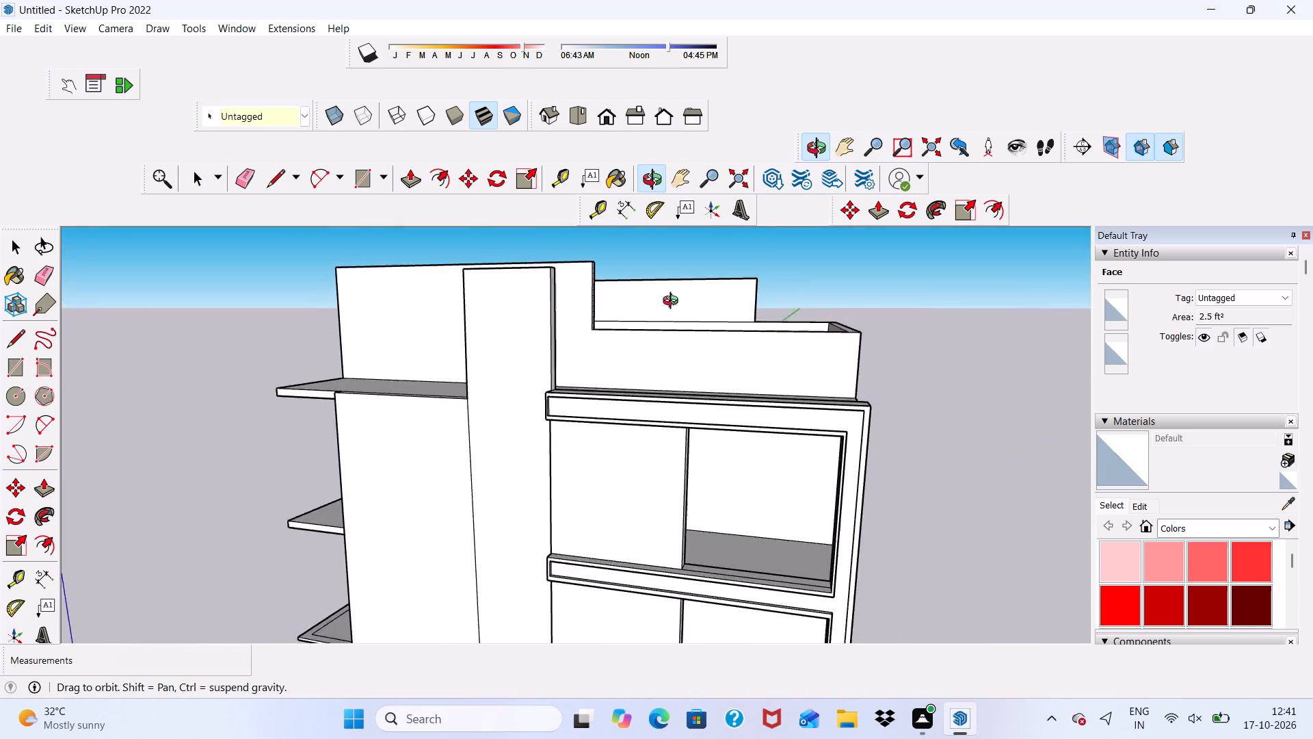
{"action": "middle_click_drag", "start_coordinate": [674, 302], "coordinate": [740, 301]}
{"action": "scroll", "coordinate": [702, 292], "scroll_direction": "up", "scroll_amount": 1}
{"action": "left_click", "coordinate": [602, 112]}
{"action": "scroll", "coordinate": [585, 183], "scroll_direction": "down", "scroll_amount": 14}
{"action": "middle_click_drag", "start_coordinate": [552, 292], "coordinate": [546, 294]}
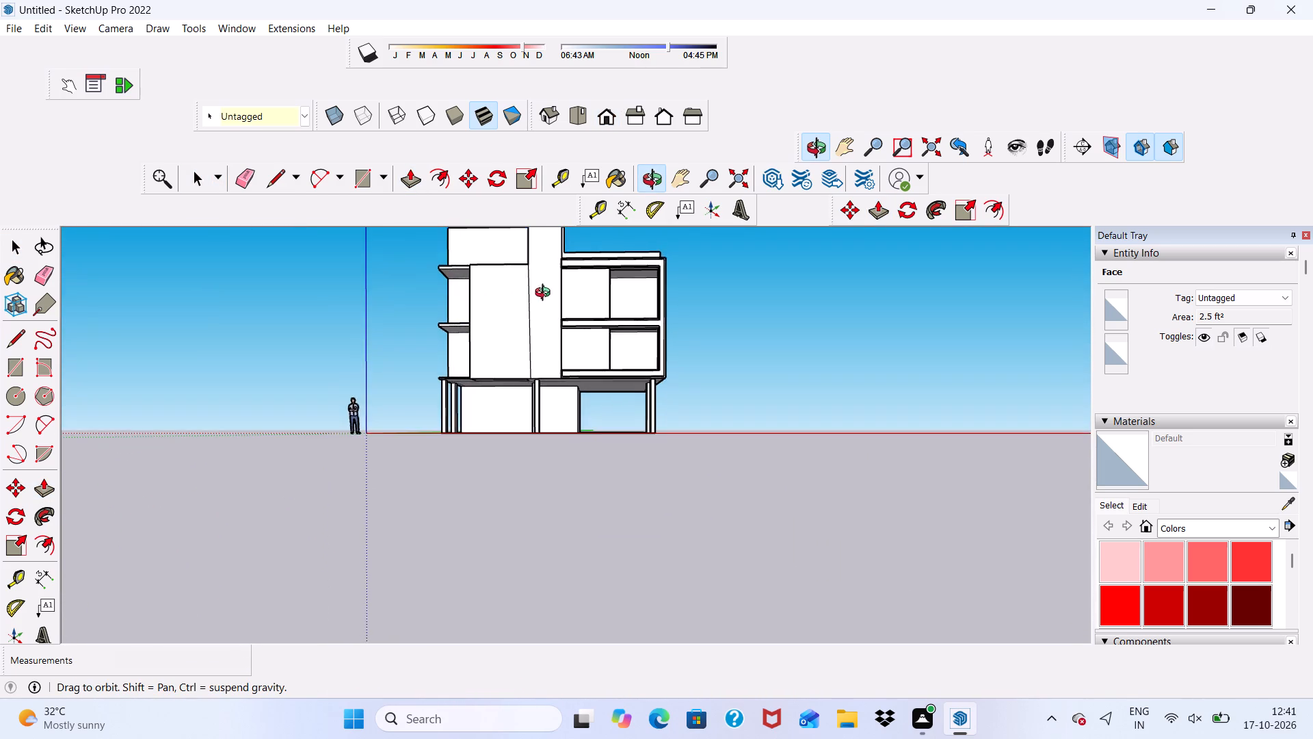
{"action": "middle_click_drag", "start_coordinate": [546, 294], "coordinate": [546, 302]}
{"action": "scroll", "coordinate": [546, 302], "scroll_direction": "up", "scroll_amount": 11}
{"action": "scroll", "coordinate": [532, 289], "scroll_direction": "down", "scroll_amount": 6}
{"action": "middle_click_drag", "start_coordinate": [532, 307], "coordinate": [334, 409]}
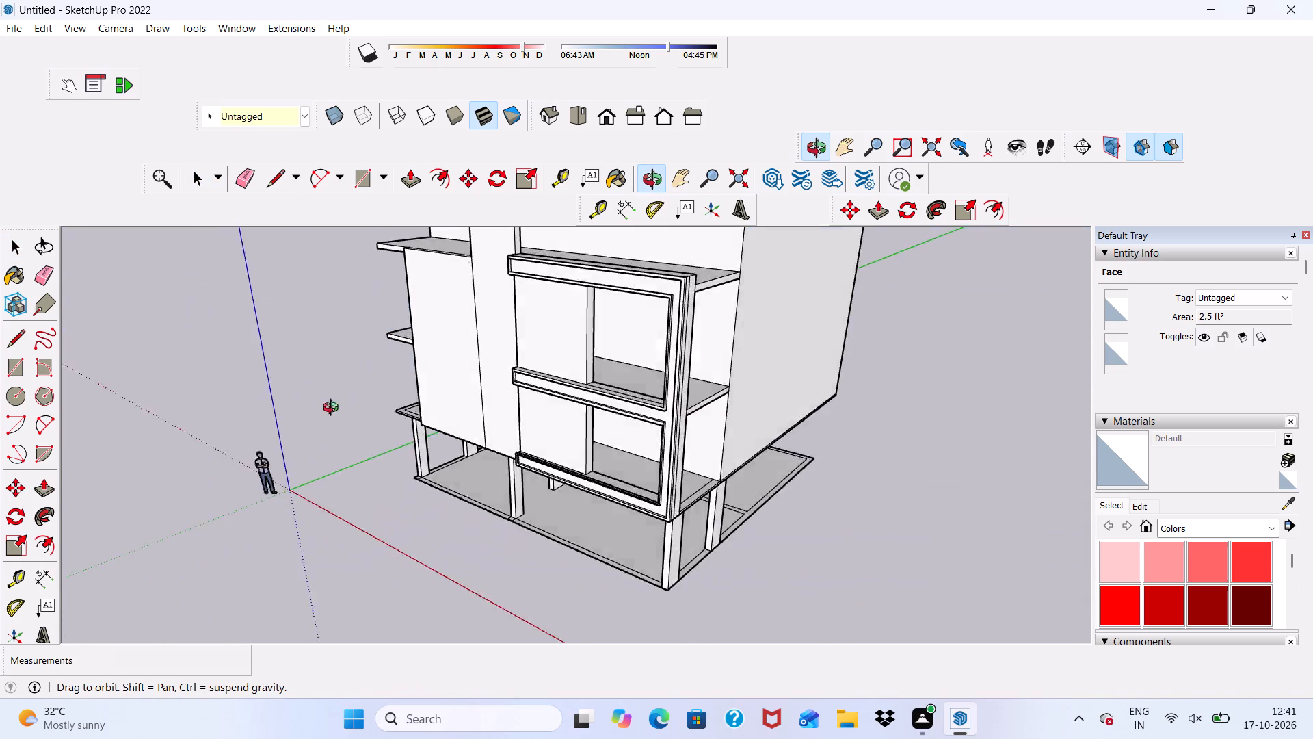
{"action": "middle_click_drag", "start_coordinate": [334, 409], "coordinate": [587, 345]}
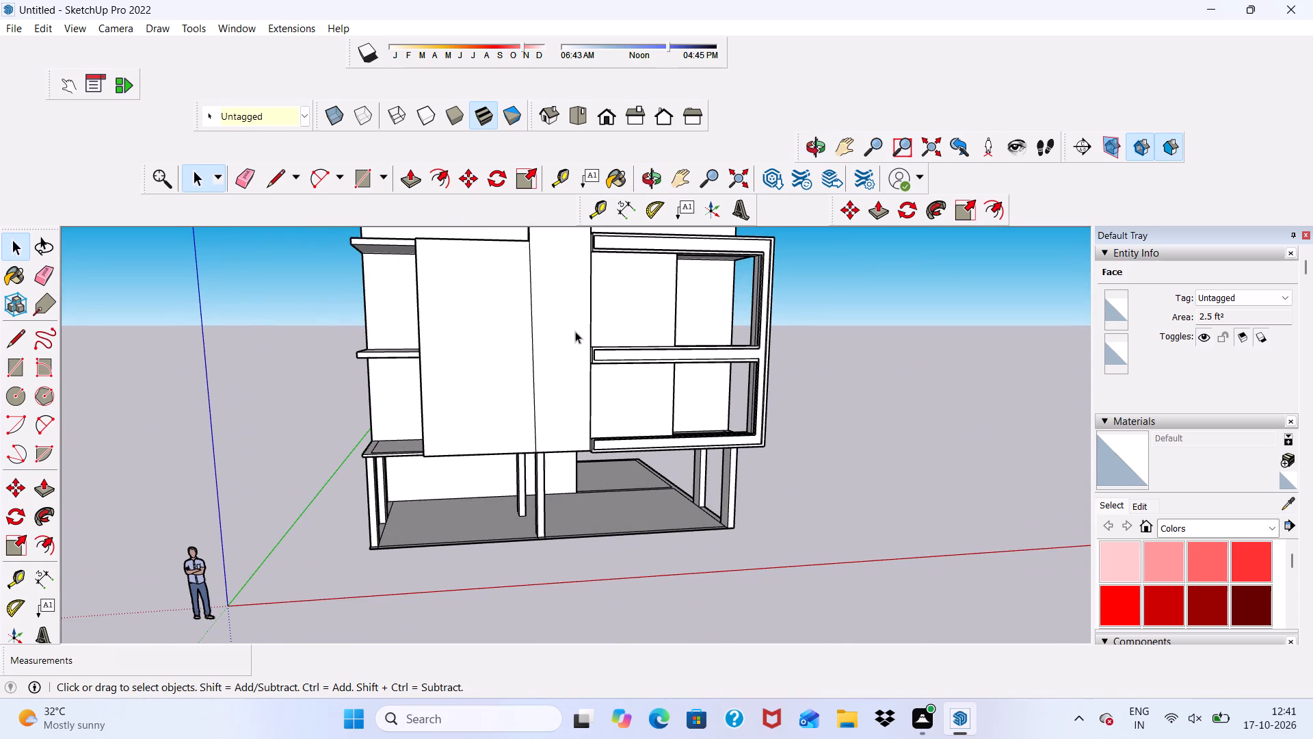
{"action": "scroll", "coordinate": [515, 293], "scroll_direction": "up", "scroll_amount": 4}
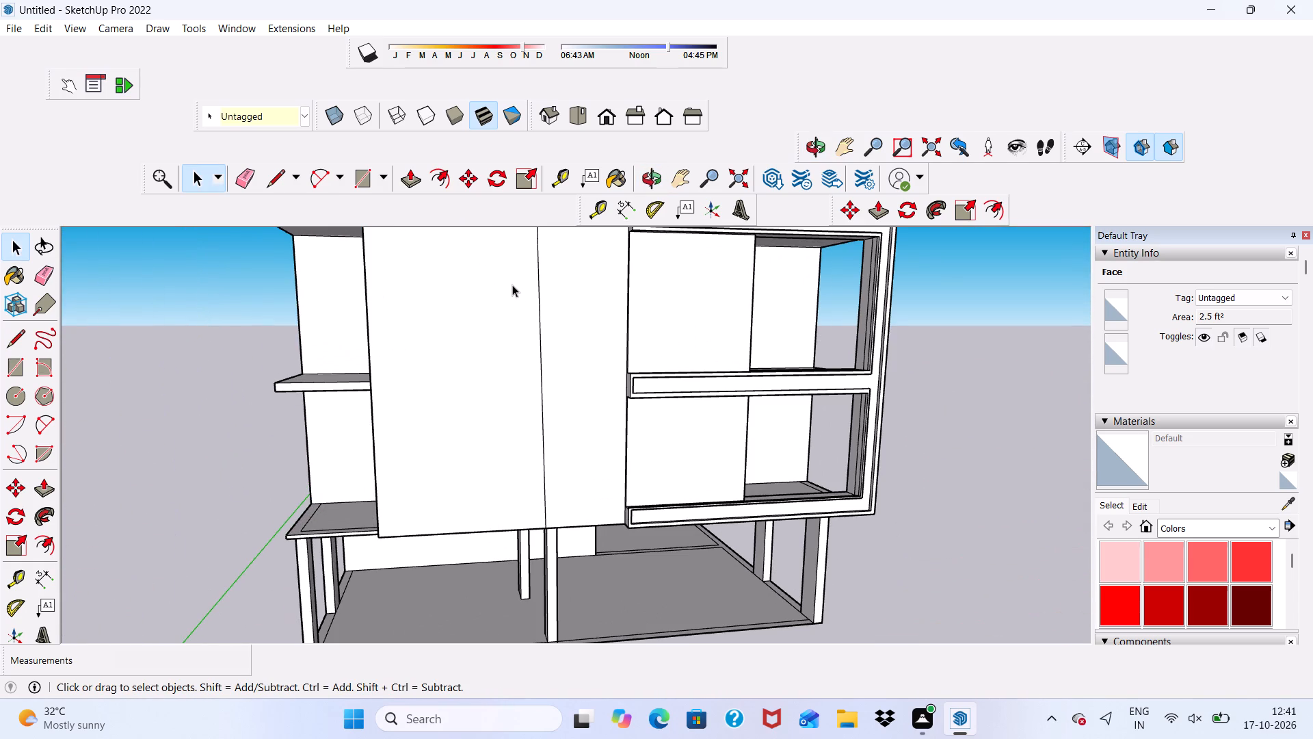
{"action": "scroll", "coordinate": [512, 292], "scroll_direction": "down", "scroll_amount": 11}
{"action": "middle_click_drag", "start_coordinate": [542, 336], "coordinate": [544, 303]}
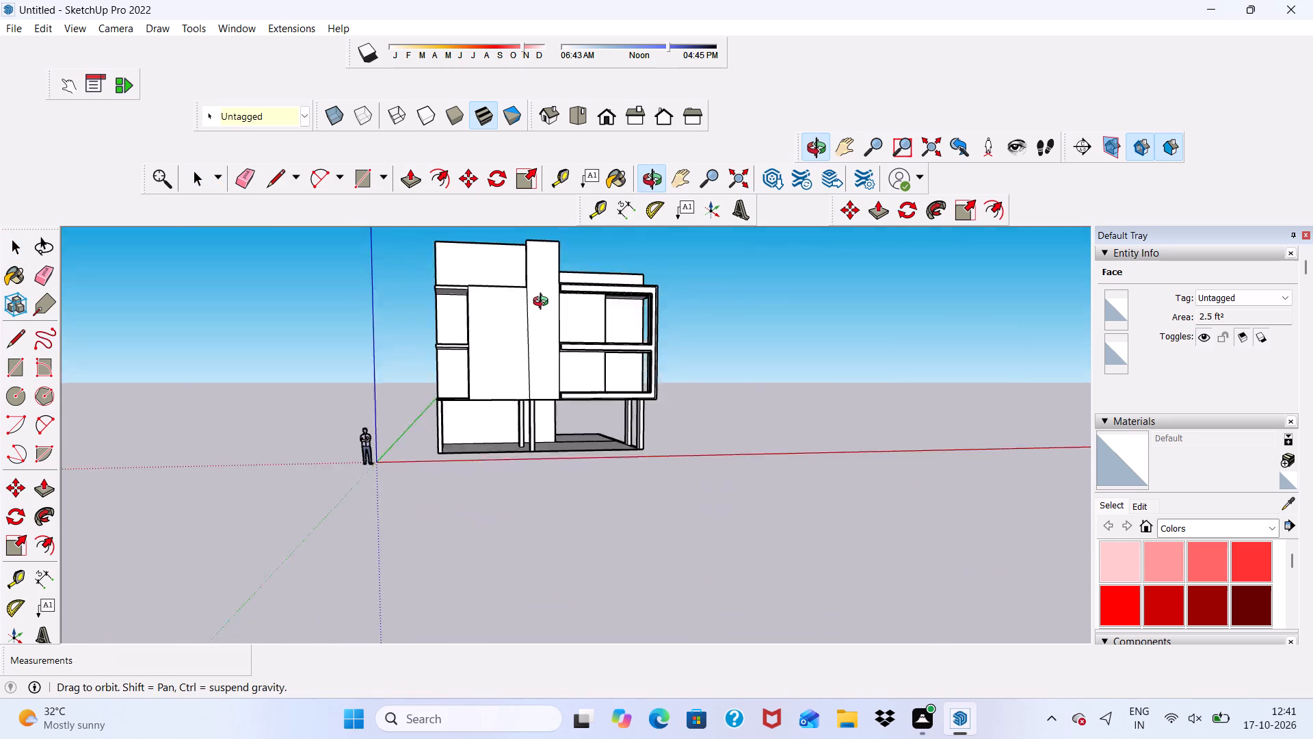
{"action": "middle_click_drag", "start_coordinate": [544, 303], "coordinate": [503, 325]}
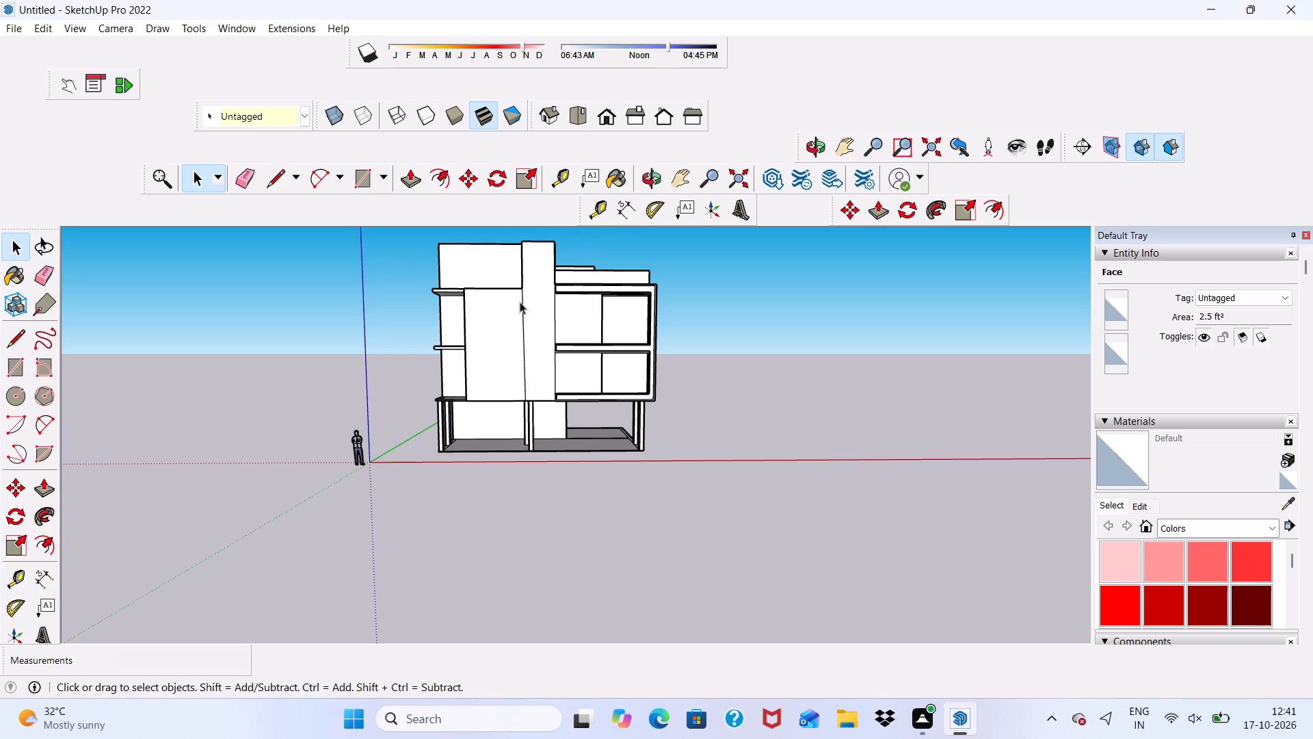
{"action": "scroll", "coordinate": [519, 301], "scroll_direction": "up", "scroll_amount": 9}
{"action": "scroll", "coordinate": [534, 325], "scroll_direction": "down", "scroll_amount": 4}
{"action": "middle_click_drag", "start_coordinate": [535, 339], "coordinate": [134, 340]}
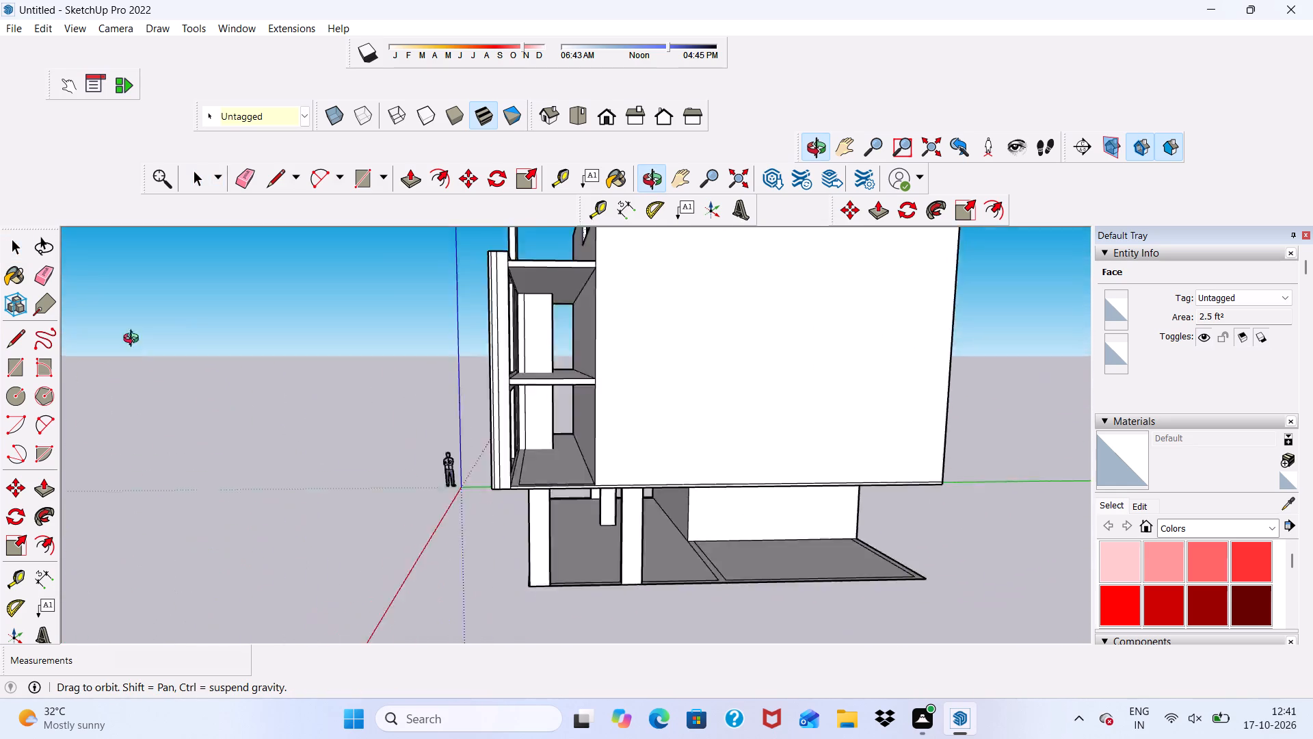
{"action": "middle_click_drag", "start_coordinate": [134, 340], "coordinate": [557, 357]}
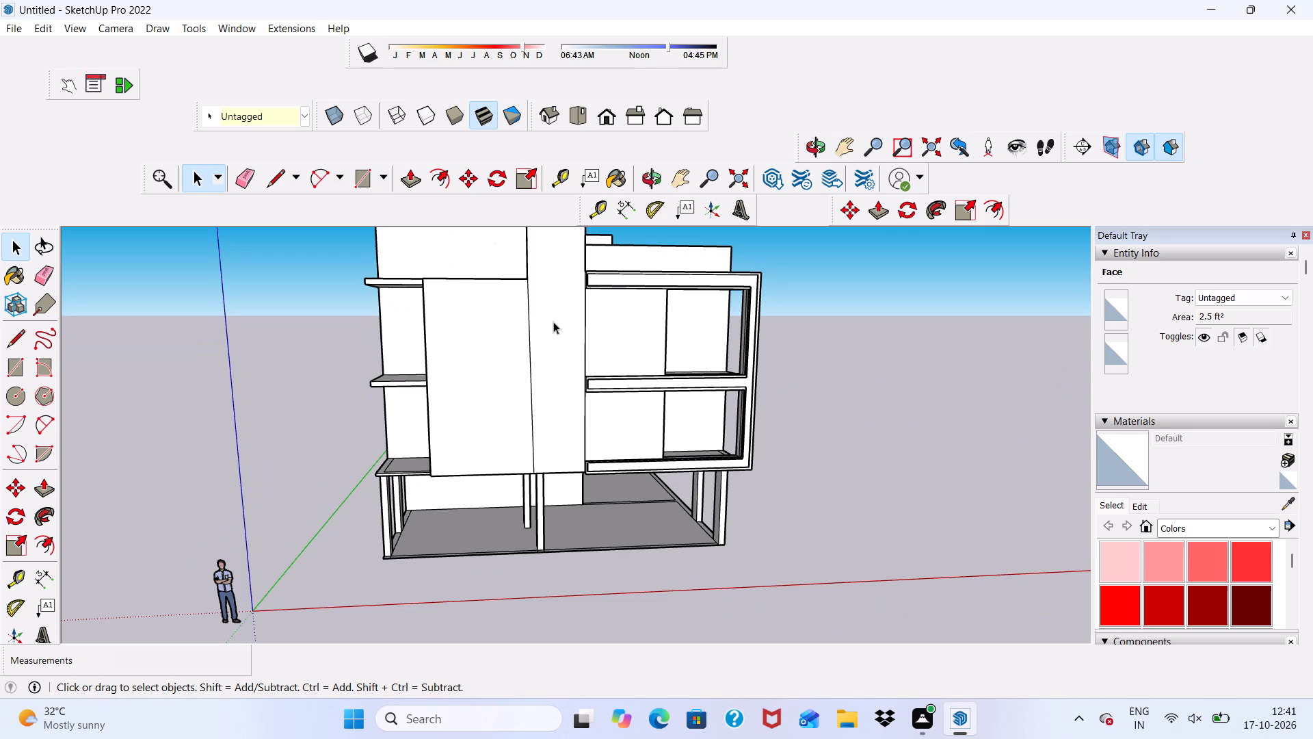
Inspect how the tall panel's top meets the raised parapet section, from the front and from above.
{"action": "scroll", "coordinate": [531, 226], "scroll_direction": "up", "scroll_amount": 1}
{"action": "scroll", "coordinate": [552, 356], "scroll_direction": "down", "scroll_amount": 2}
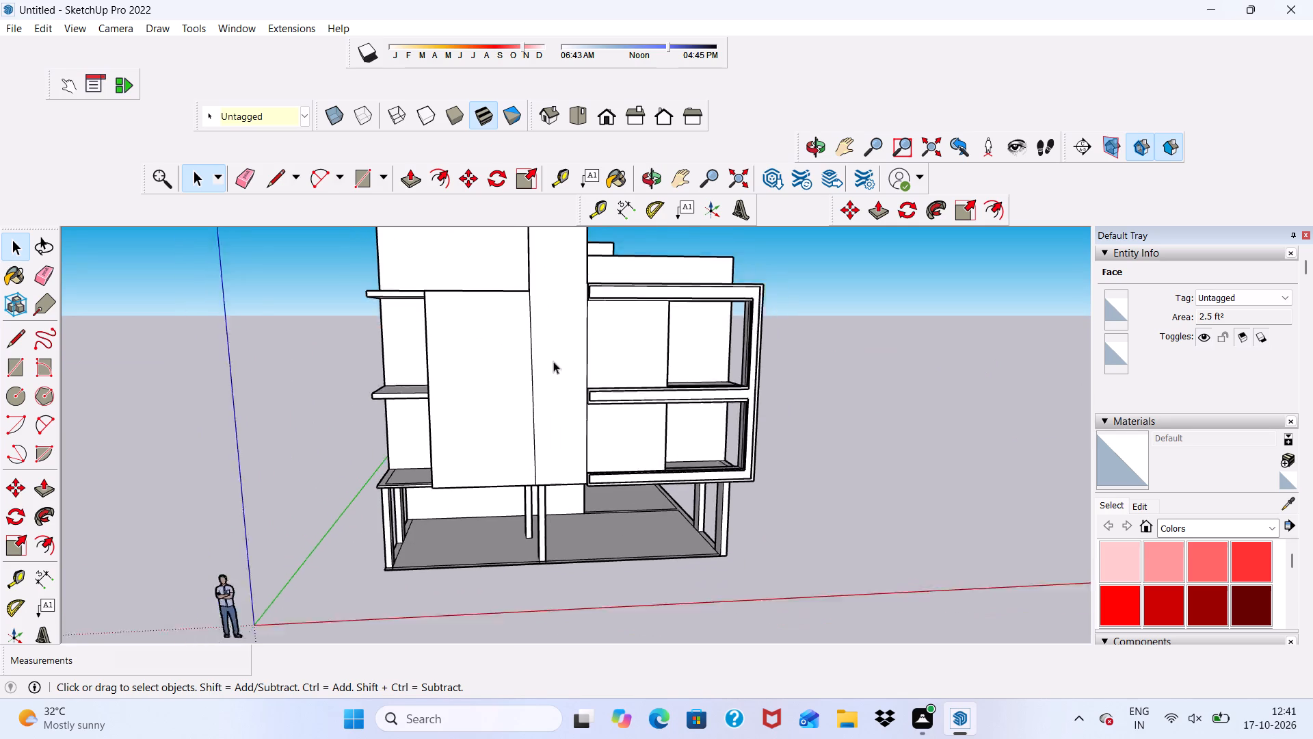
{"action": "scroll", "coordinate": [553, 361], "scroll_direction": "down", "scroll_amount": 2}
{"action": "scroll", "coordinate": [555, 252], "scroll_direction": "up", "scroll_amount": 8}
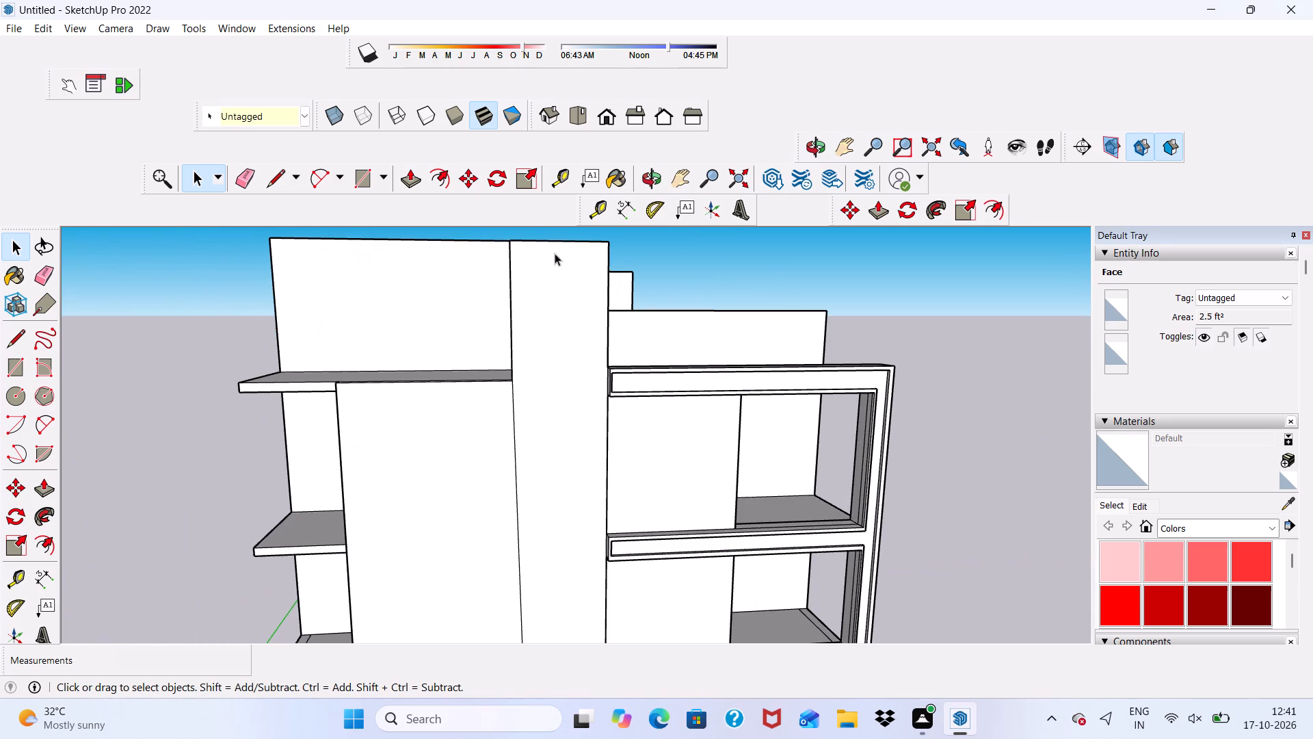
{"action": "middle_click_drag", "start_coordinate": [557, 262], "coordinate": [516, 263]}
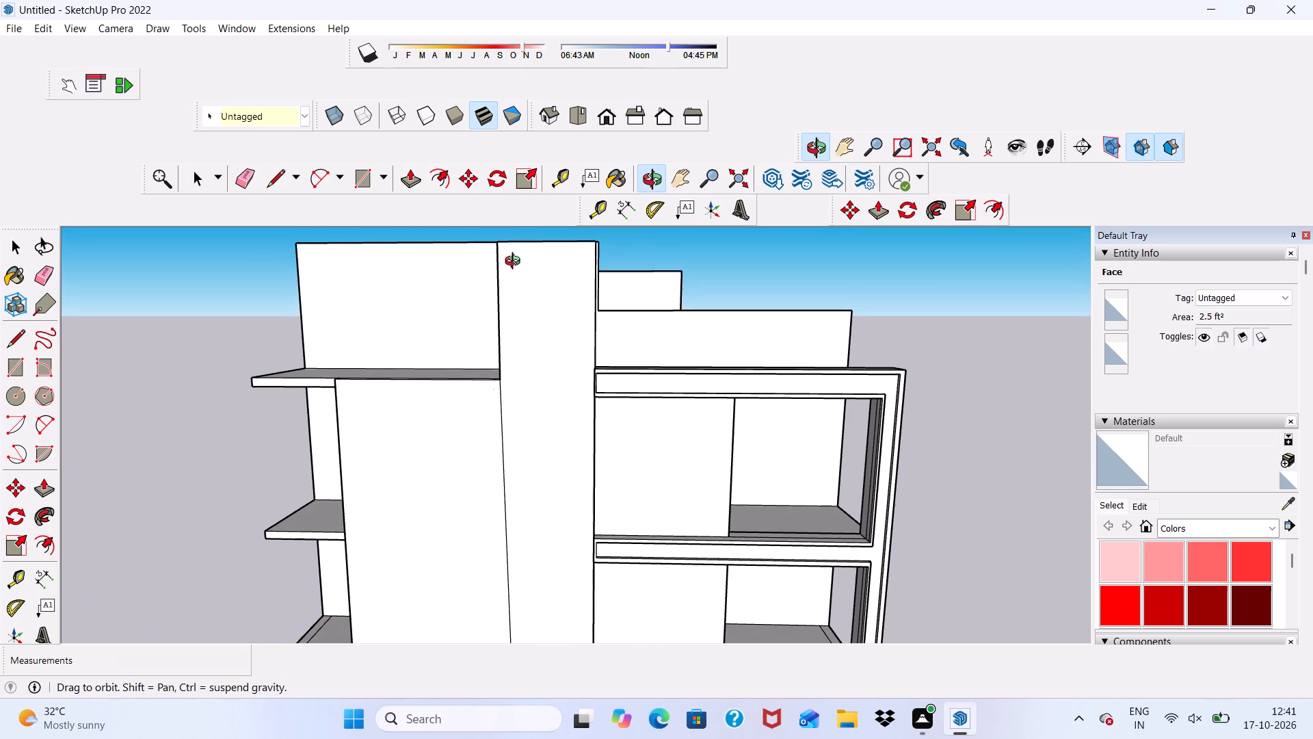
{"action": "middle_click_drag", "start_coordinate": [516, 263], "coordinate": [516, 265]}
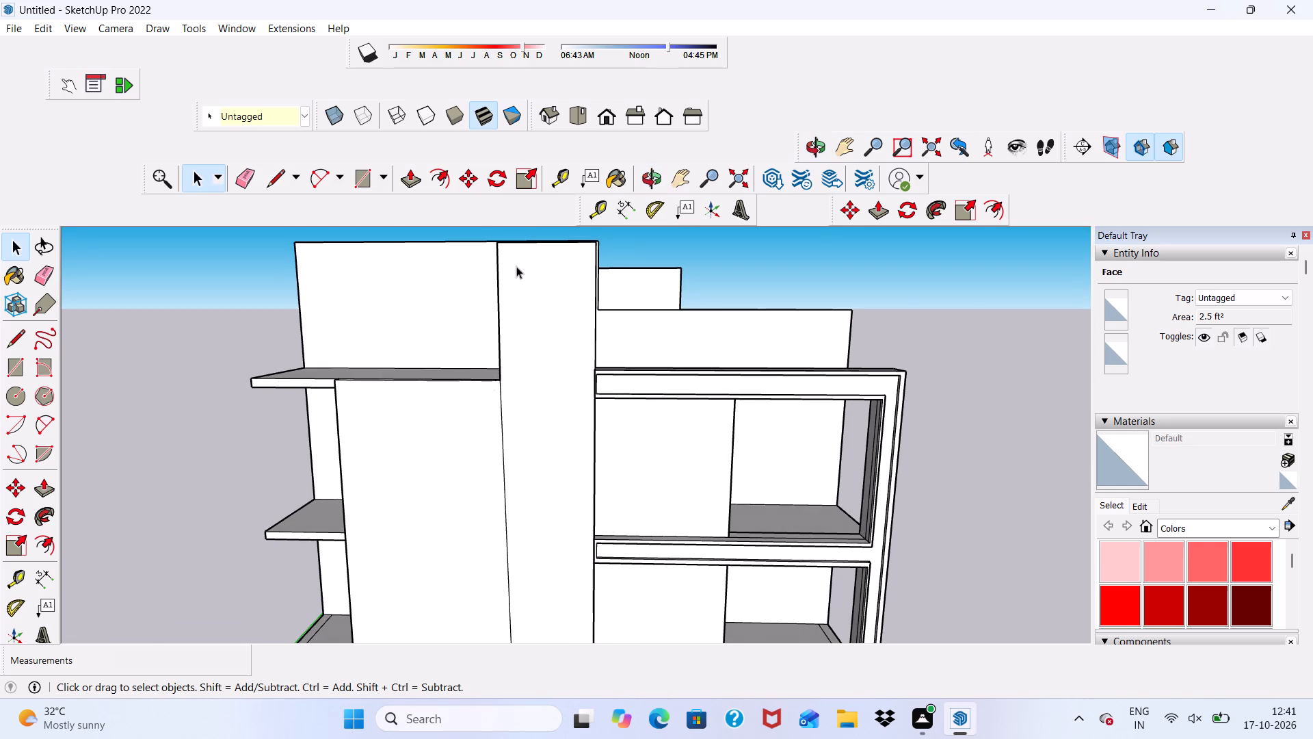
{"action": "scroll", "coordinate": [516, 266], "scroll_direction": "up", "scroll_amount": 3}
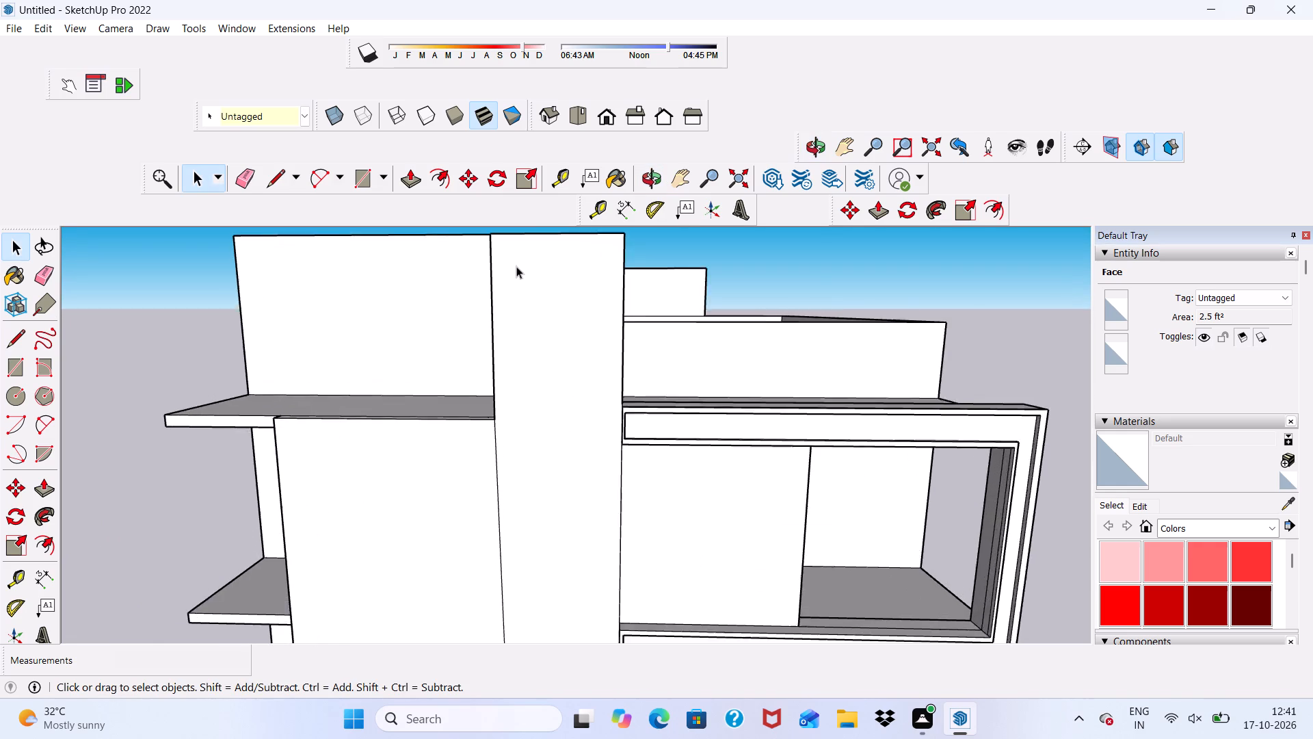
{"action": "scroll", "coordinate": [516, 266], "scroll_direction": "up", "scroll_amount": 1}
{"action": "scroll", "coordinate": [515, 266], "scroll_direction": "down", "scroll_amount": 7}
{"action": "middle_click_drag", "start_coordinate": [517, 268], "coordinate": [529, 348]}
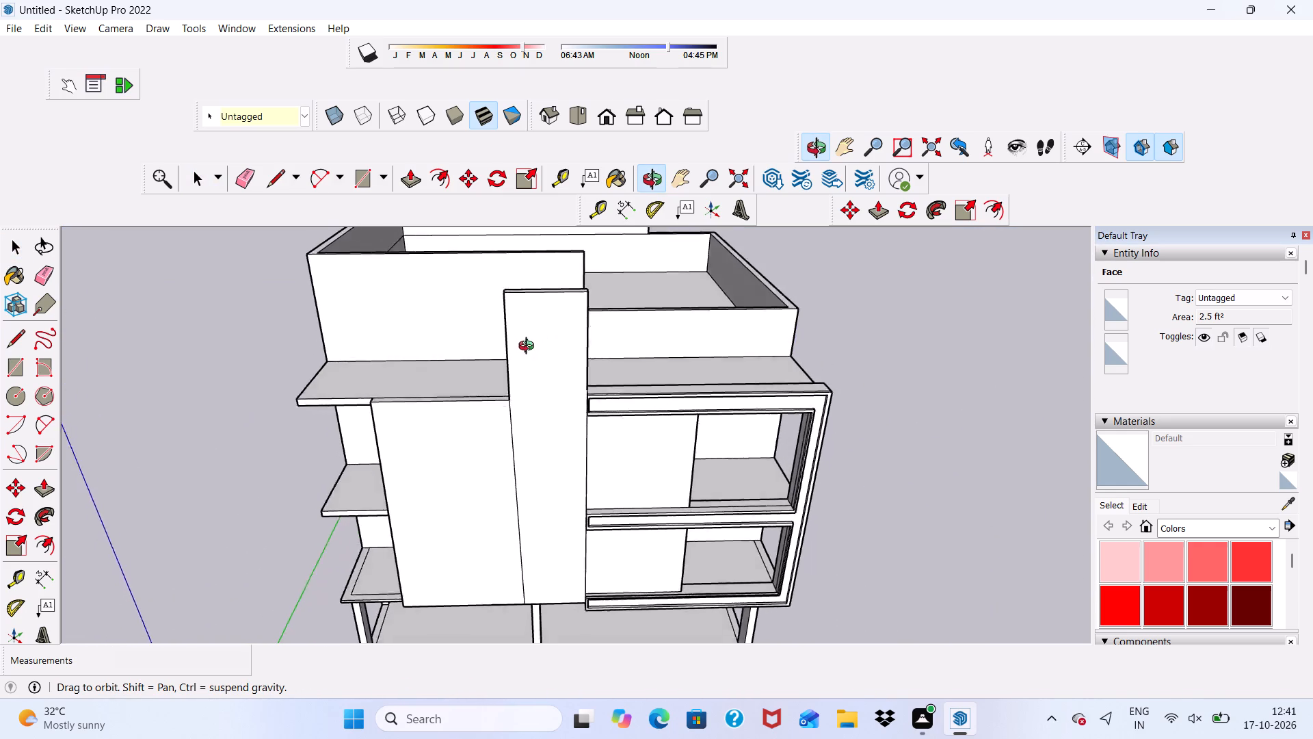
{"action": "middle_click_drag", "start_coordinate": [529, 348], "coordinate": [514, 288]}
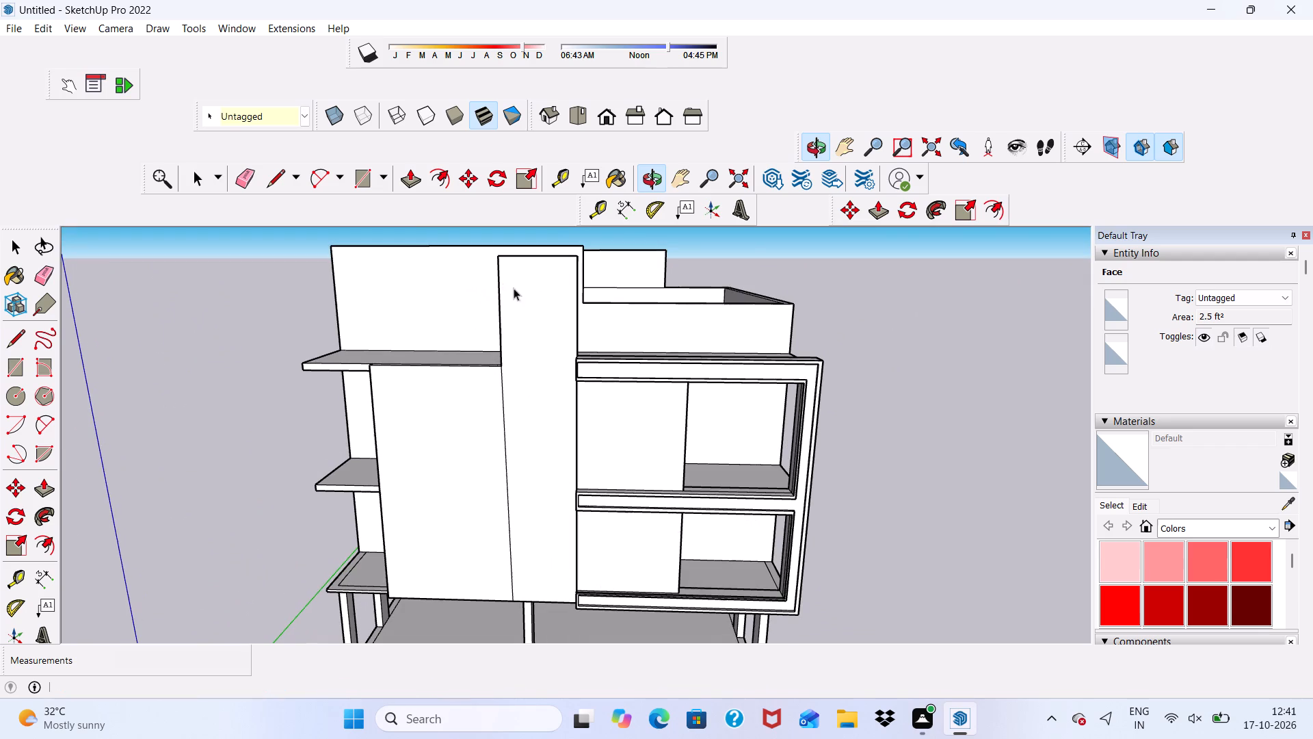
Draw a rectangle about 18' 9 3/8" by 4' 5" on the low front parapet, from its outer bottom corner to the raised section's base.
{"action": "left_click", "coordinate": [369, 179]}
{"action": "scroll", "coordinate": [731, 307], "scroll_direction": "up", "scroll_amount": 4}
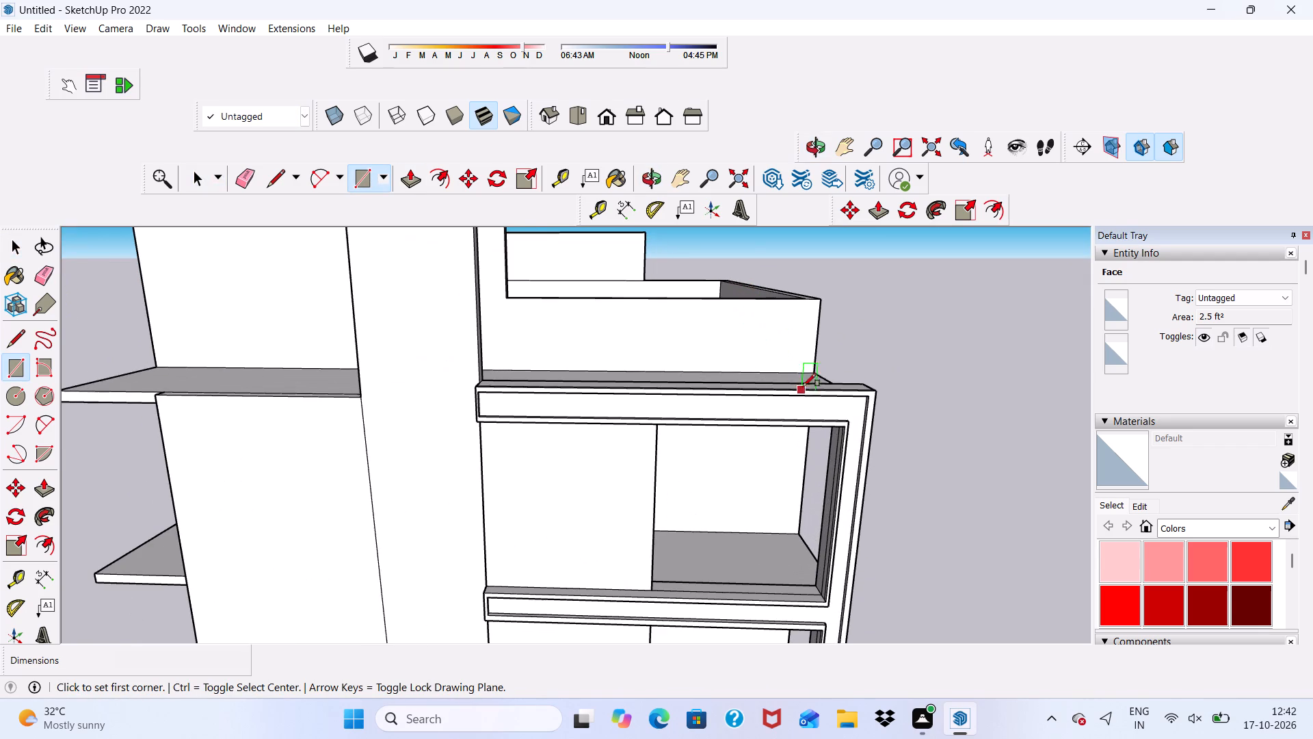
{"action": "left_click", "coordinate": [813, 373]}
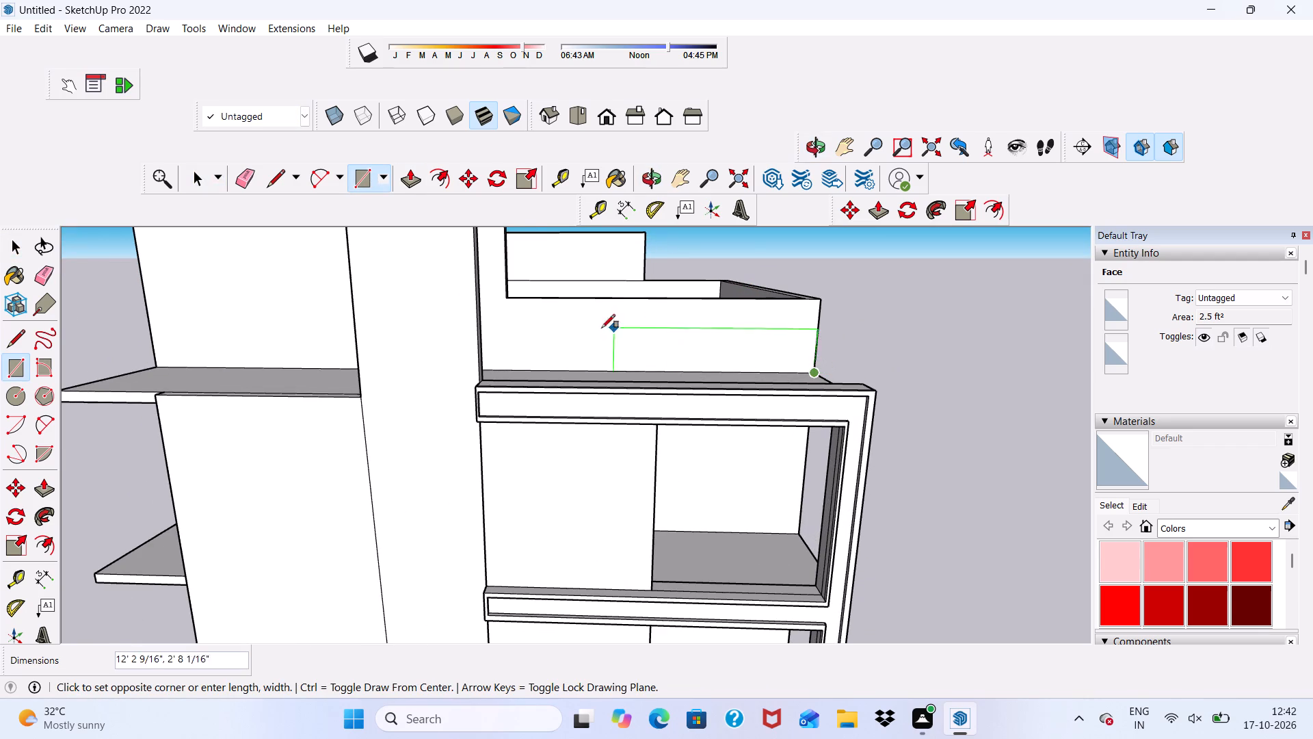
{"action": "left_click", "coordinate": [507, 300]}
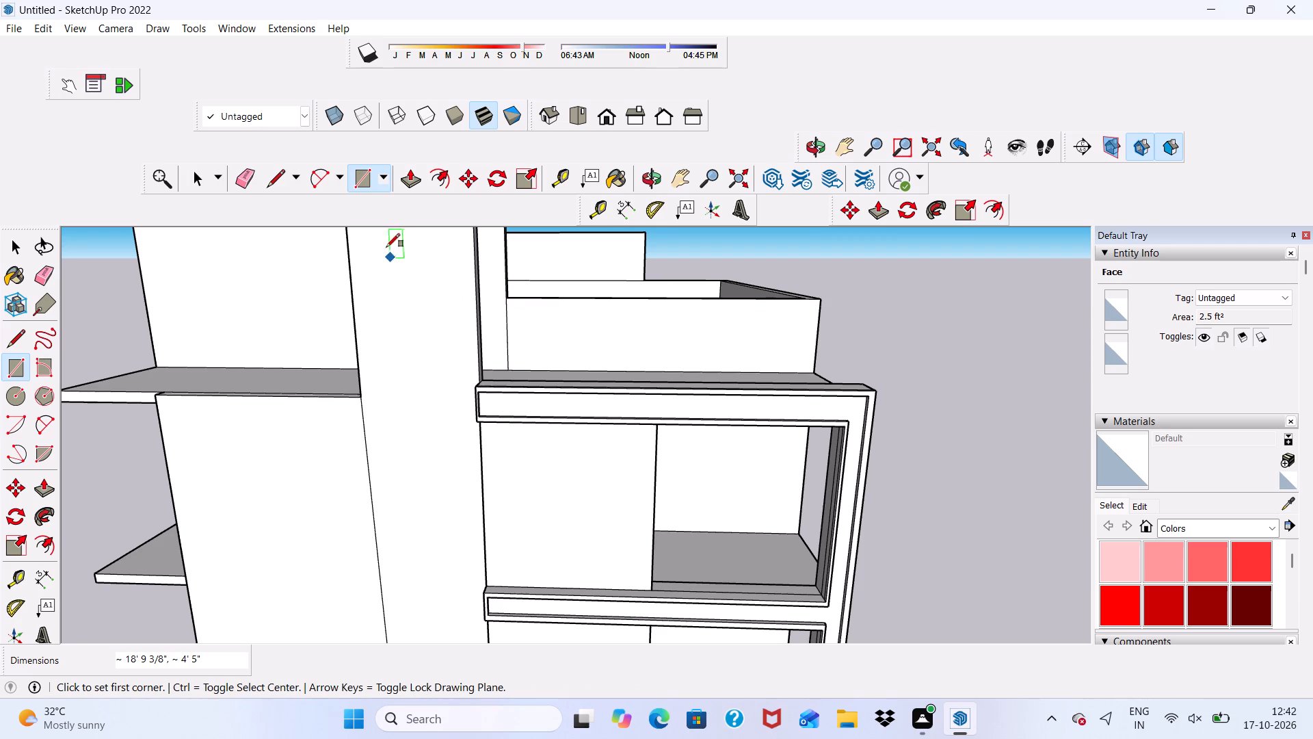
Push the rectangular face drawn on the low front parapet inward by 6".
{"action": "left_click", "coordinate": [412, 177]}
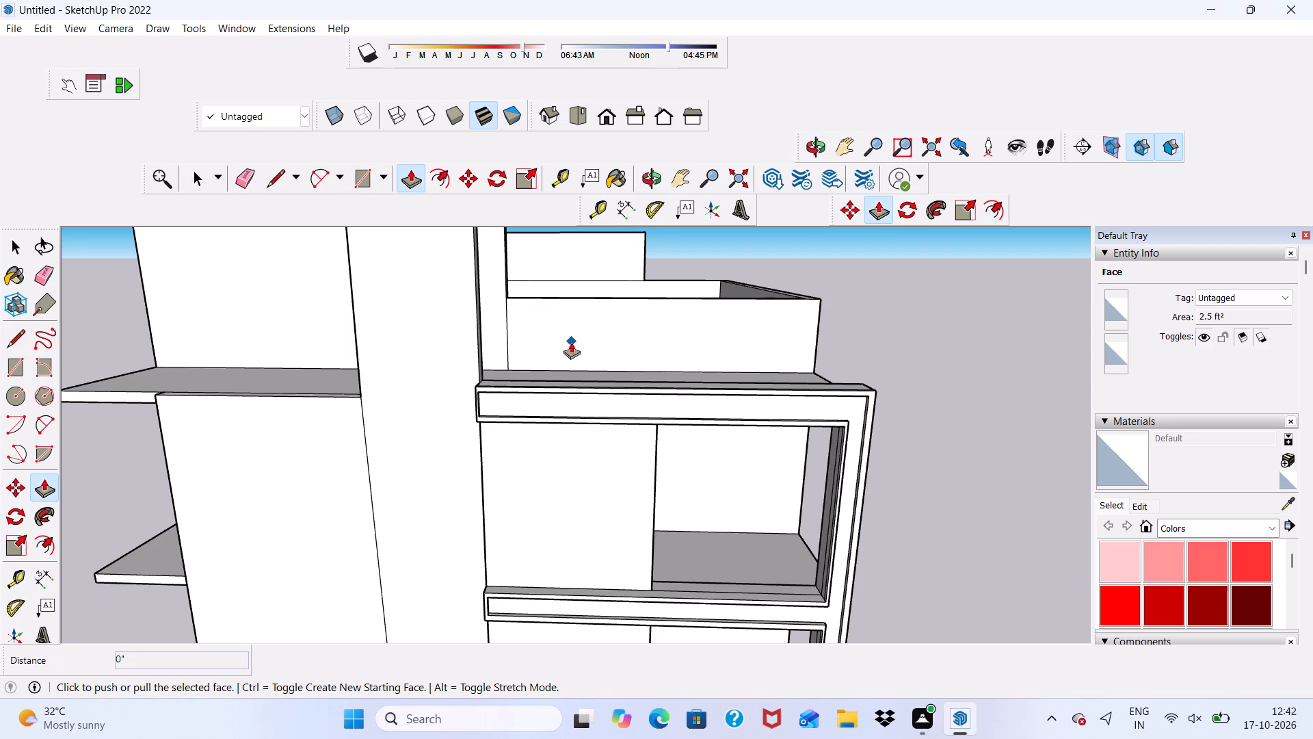
{"action": "key", "text": "space"}
{"action": "left_click", "coordinate": [543, 333]}
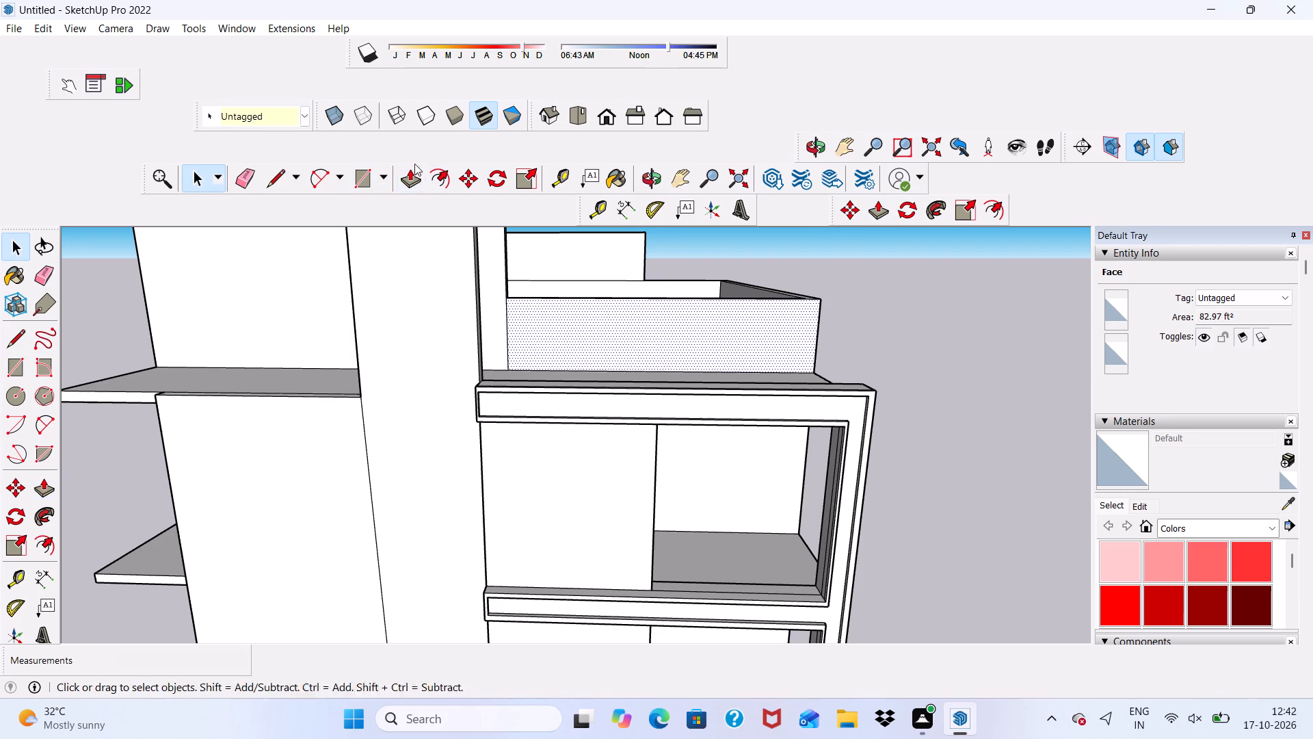
{"action": "left_click", "coordinate": [404, 172]}
{"action": "left_click_drag", "start_coordinate": [571, 344], "coordinate": [574, 324]}
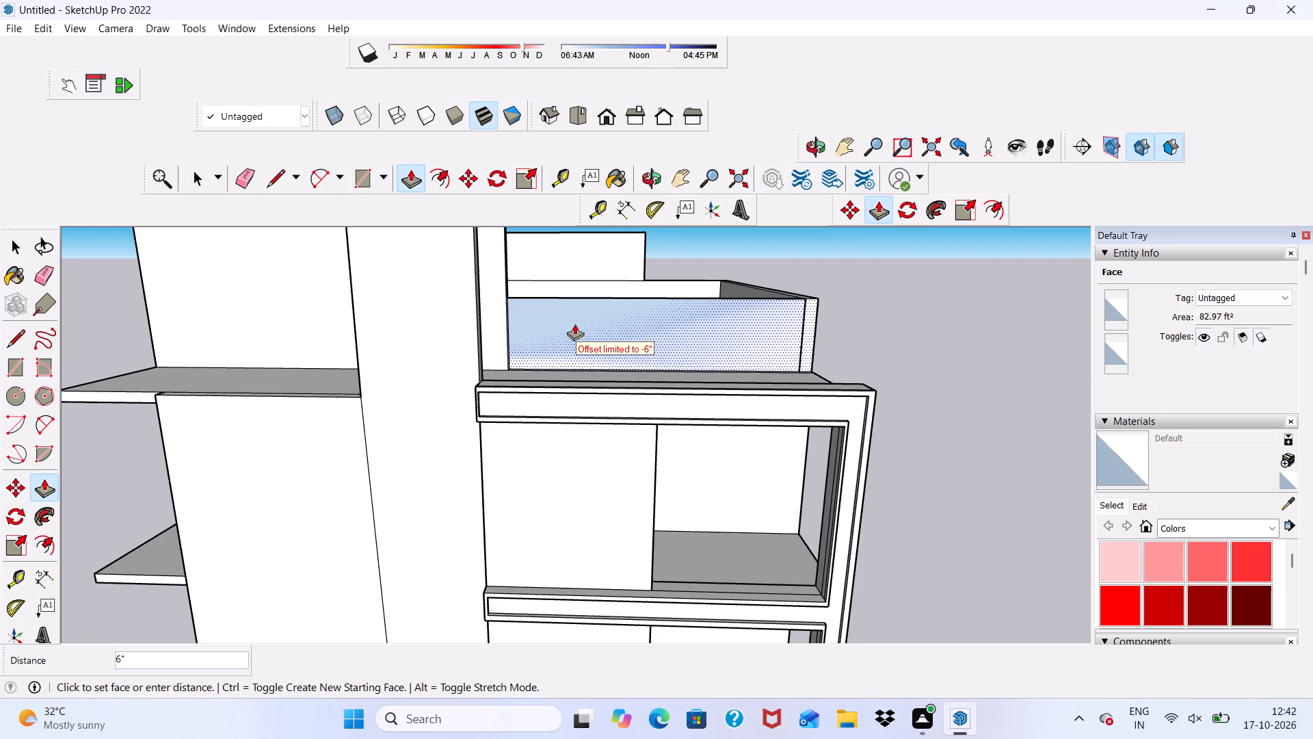
{"action": "left_click_drag", "start_coordinate": [574, 324], "coordinate": [574, 322]}
{"action": "left_click_drag", "start_coordinate": [587, 354], "coordinate": [587, 333]}
{"action": "key", "text": "space"}
Examine the low front parapet and the tall panel from above and in front elevation.
{"action": "middle_click_drag", "start_coordinate": [602, 329], "coordinate": [429, 435]}
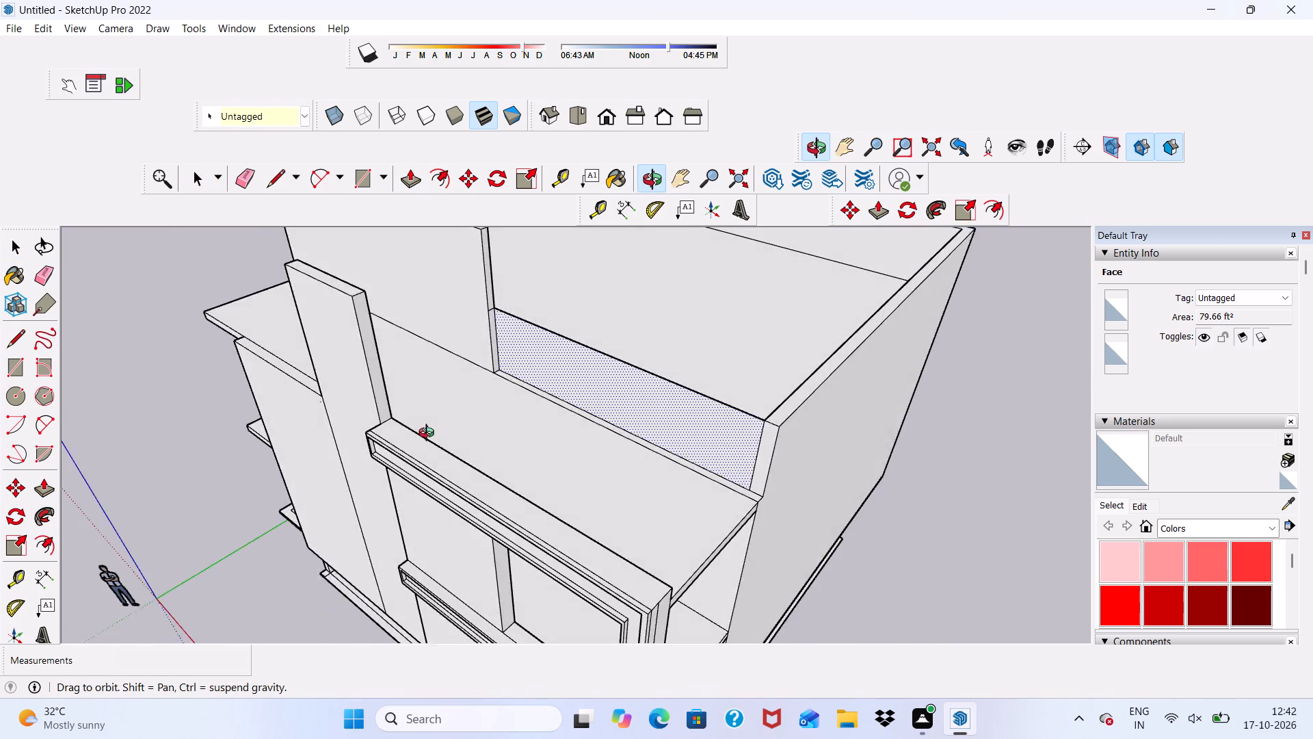
{"action": "middle_click_drag", "start_coordinate": [429, 435], "coordinate": [421, 434]}
{"action": "scroll", "coordinate": [477, 320], "scroll_direction": "up", "scroll_amount": 1}
{"action": "scroll", "coordinate": [482, 304], "scroll_direction": "down", "scroll_amount": 6}
{"action": "middle_click_drag", "start_coordinate": [496, 353], "coordinate": [617, 263]}
{"action": "scroll", "coordinate": [617, 263], "scroll_direction": "up", "scroll_amount": 1}
{"action": "scroll", "coordinate": [570, 288], "scroll_direction": "down", "scroll_amount": 5}
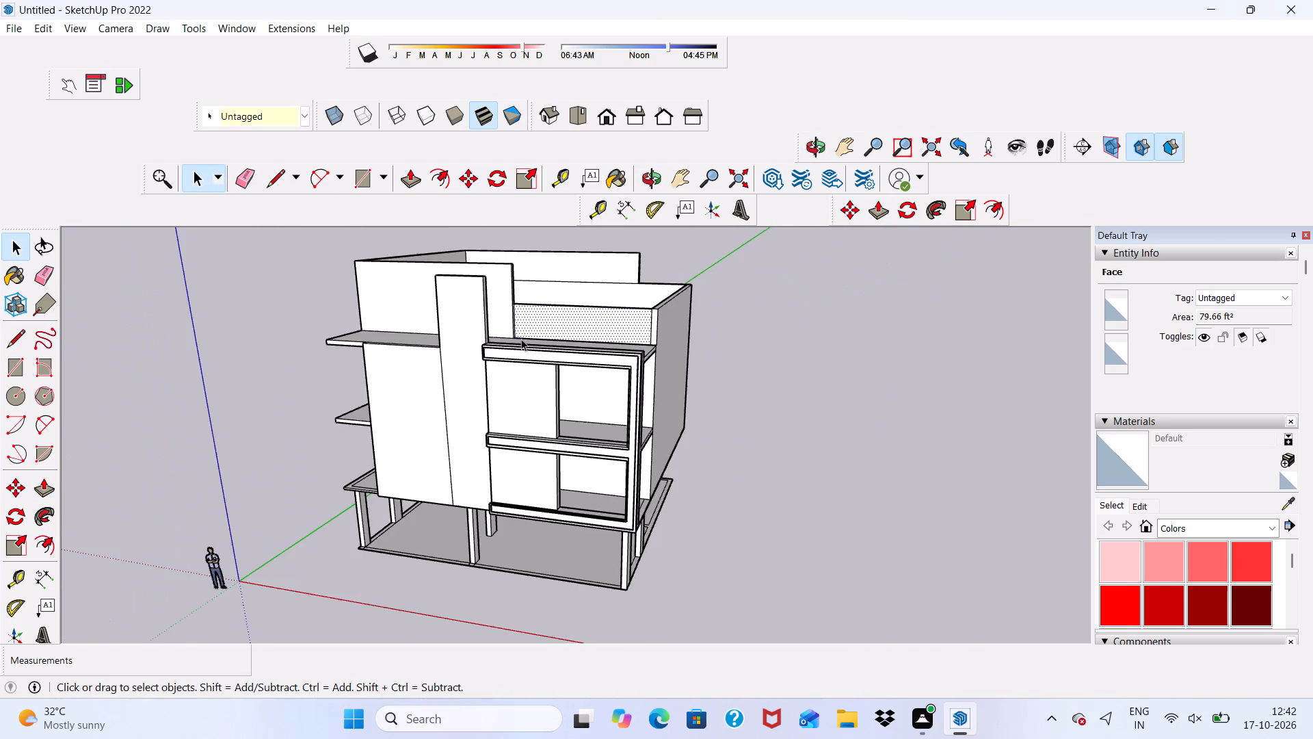
{"action": "middle_click_drag", "start_coordinate": [502, 344], "coordinate": [582, 327]}
{"action": "scroll", "coordinate": [582, 327], "scroll_direction": "up", "scroll_amount": 1}
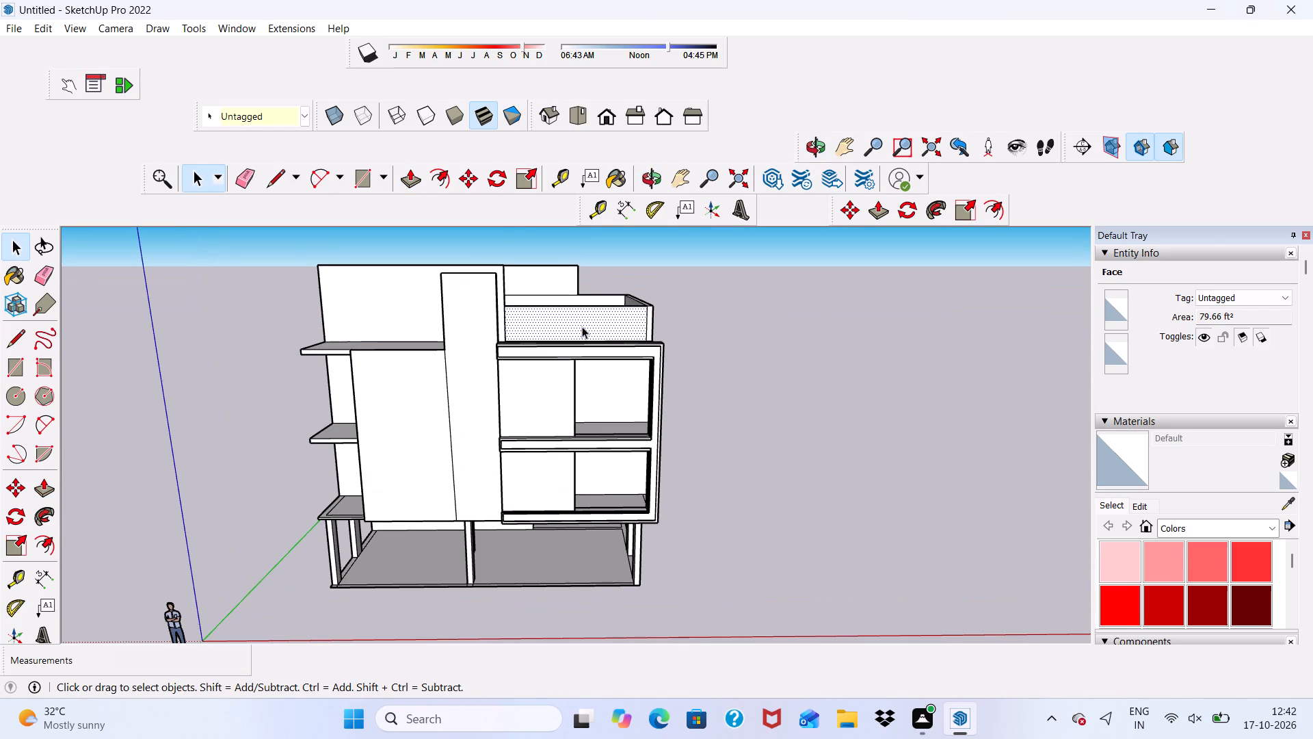
{"action": "scroll", "coordinate": [582, 326], "scroll_direction": "up", "scroll_amount": 3}
{"action": "scroll", "coordinate": [582, 326], "scroll_direction": "down", "scroll_amount": 6}
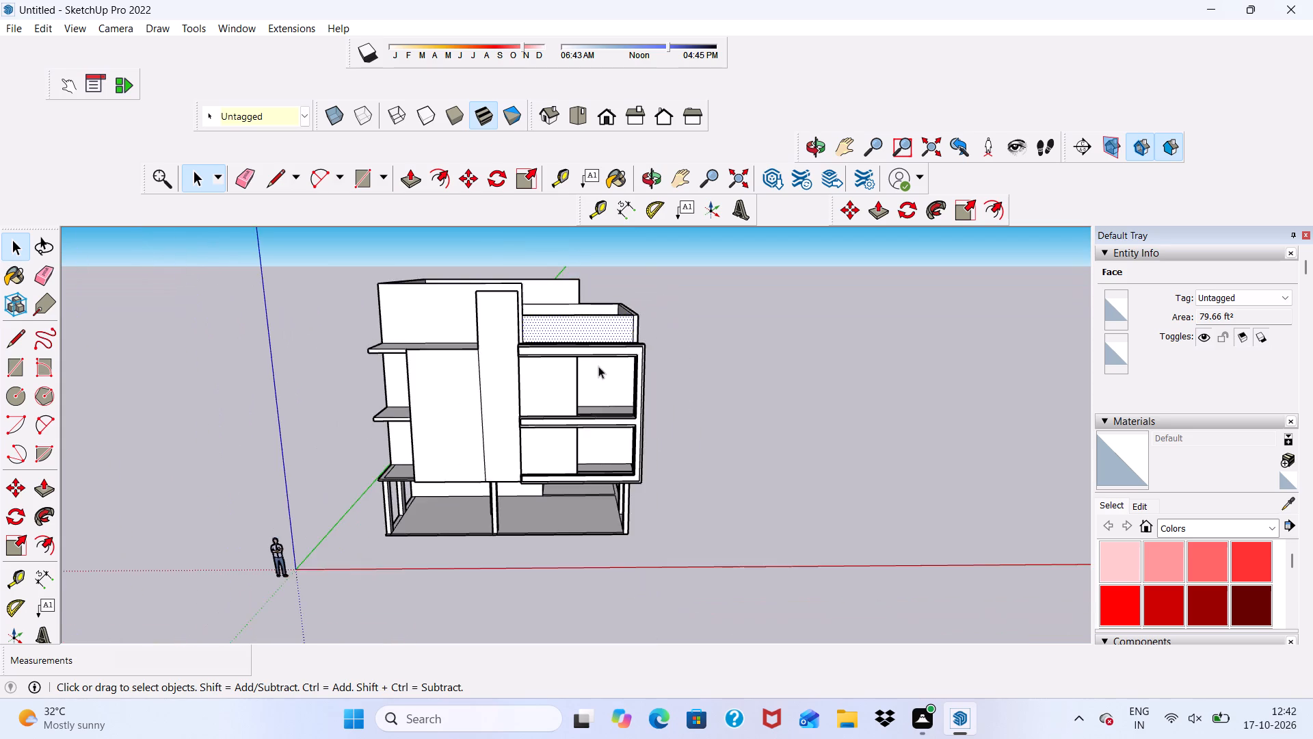
{"action": "middle_click_drag", "start_coordinate": [598, 366], "coordinate": [572, 325]}
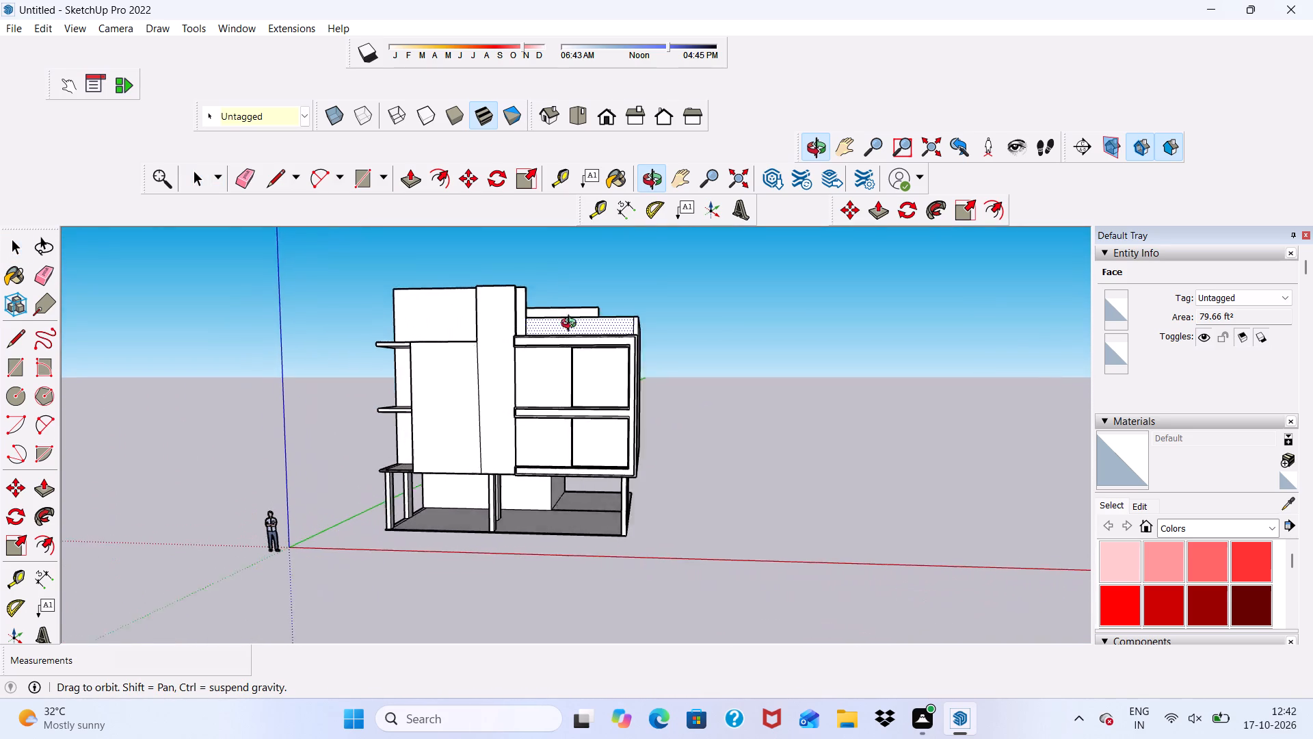
{"action": "middle_click_drag", "start_coordinate": [572, 325], "coordinate": [576, 331]}
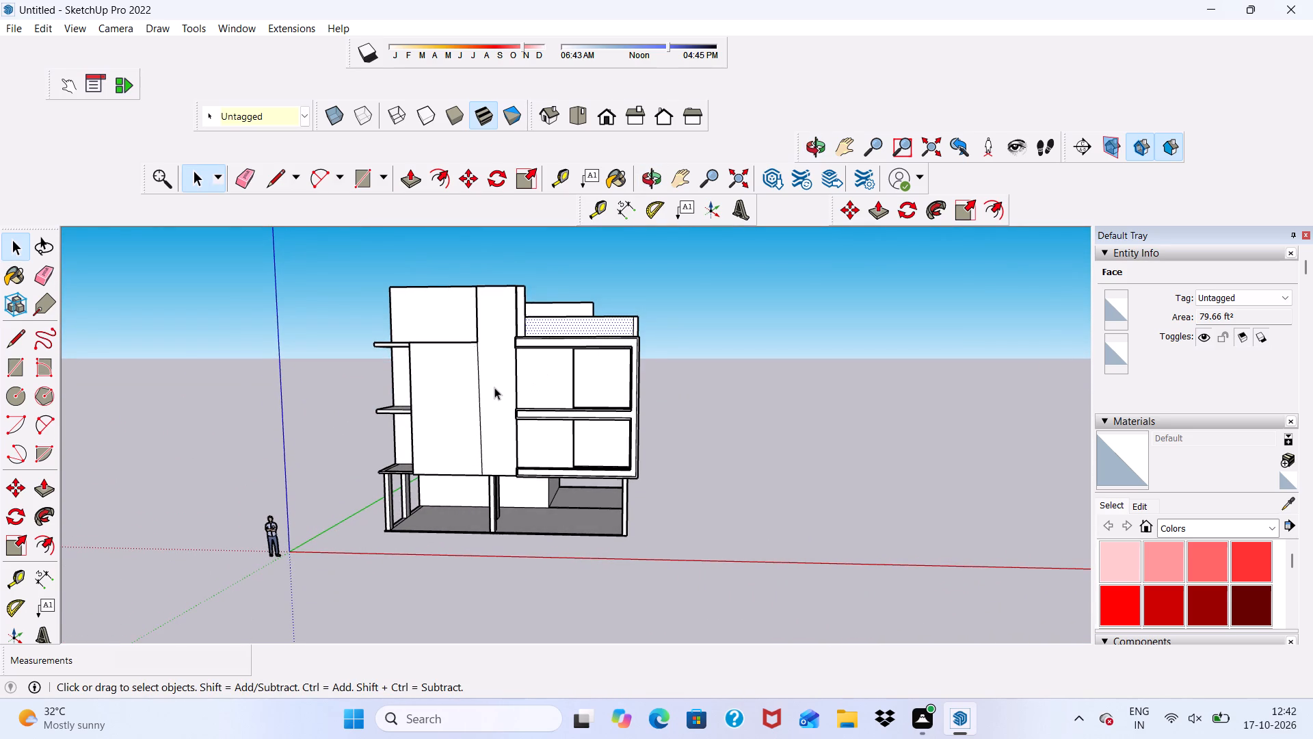
Push/Pull the tall panel's front face outward by 1'.
{"action": "left_click", "coordinate": [494, 387]}
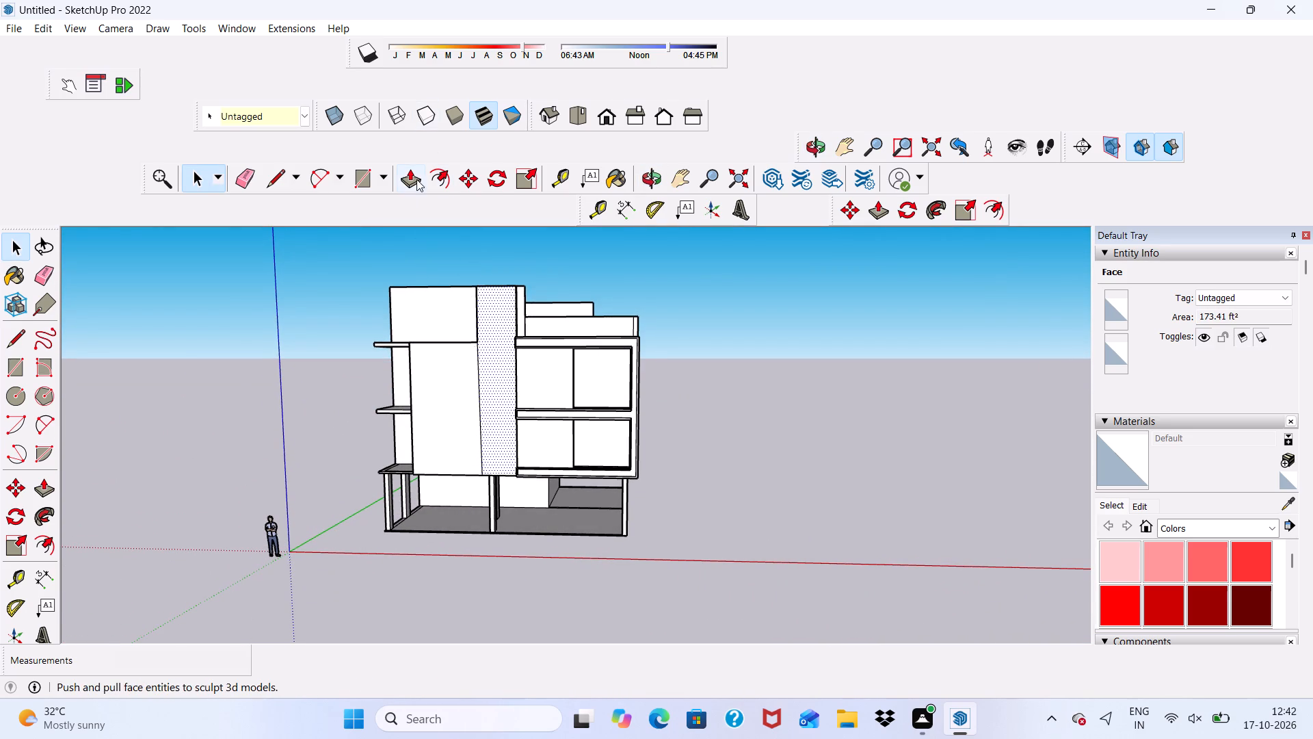
{"action": "left_click_drag", "start_coordinate": [414, 173], "coordinate": [414, 179]}
{"action": "left_click", "coordinate": [499, 362]}
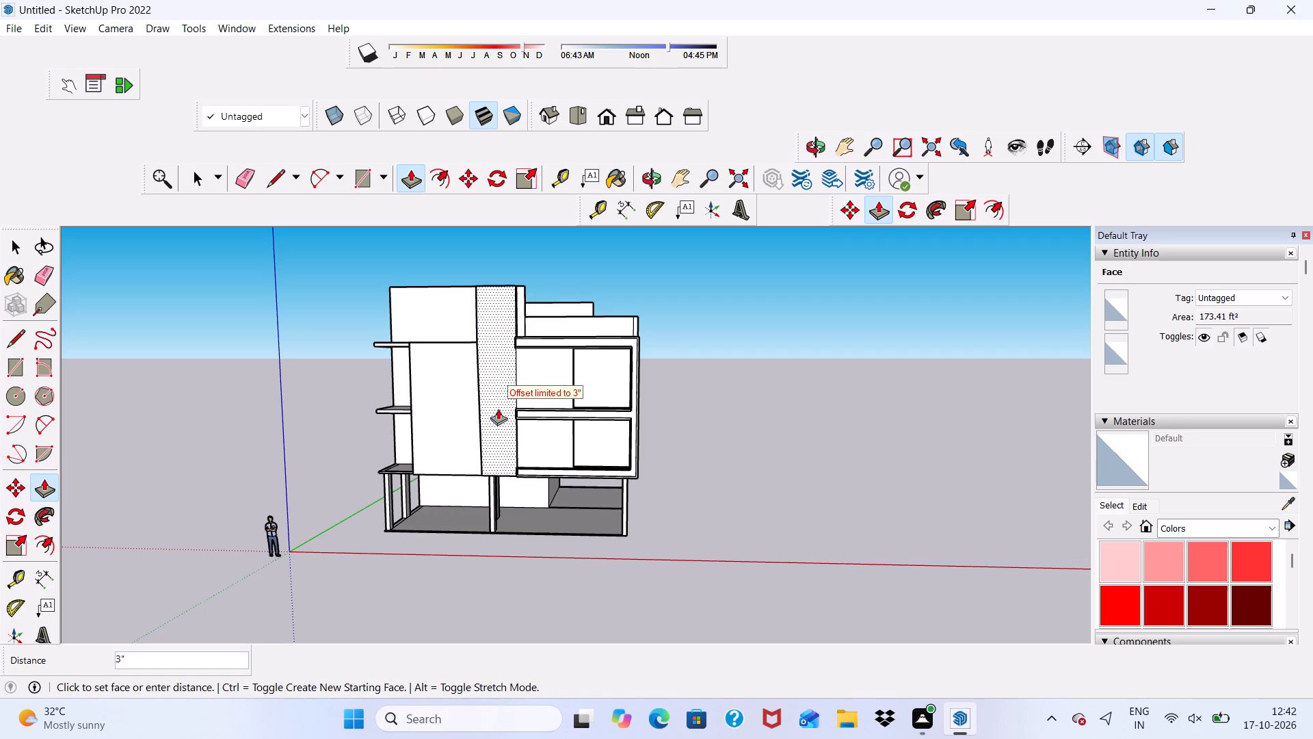
{"action": "scroll", "coordinate": [454, 355], "scroll_direction": "down", "scroll_amount": 5}
{"action": "middle_click_drag", "start_coordinate": [464, 373], "coordinate": [214, 470]}
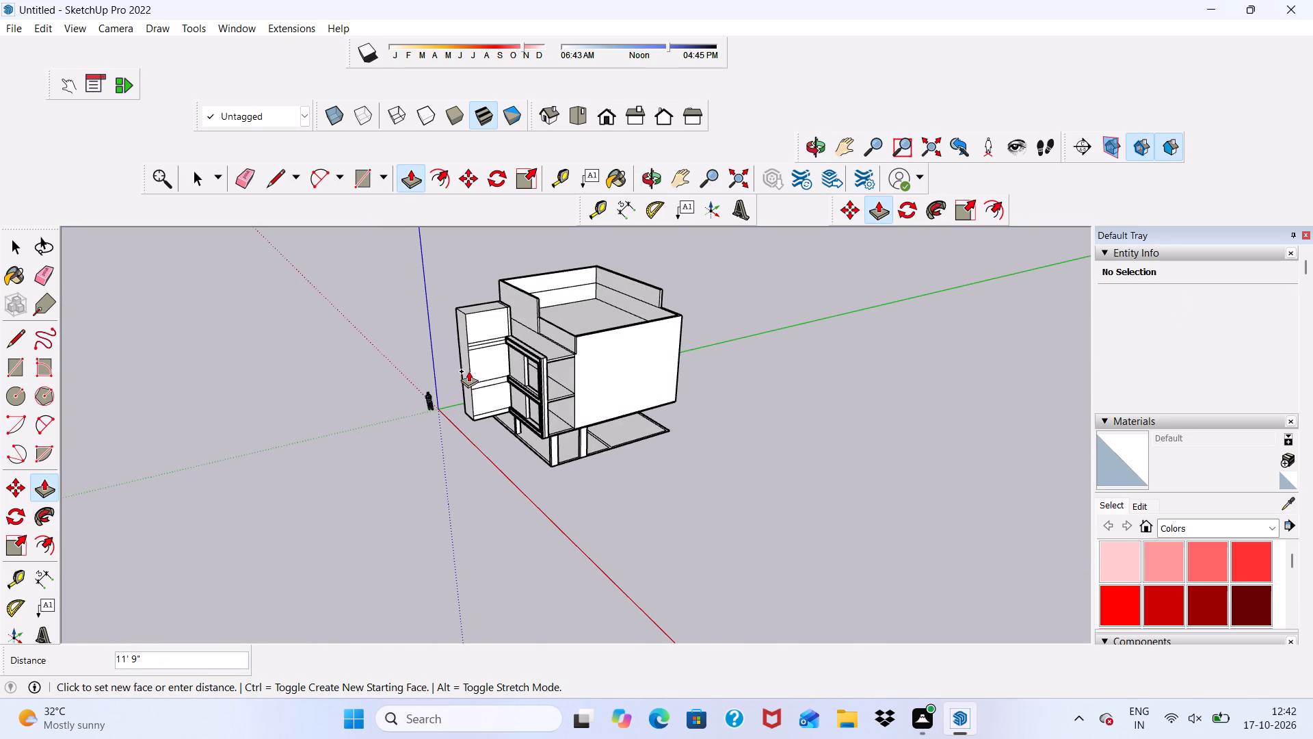
{"action": "type", "text": "1'"}
{"action": "key", "text": "Return"}
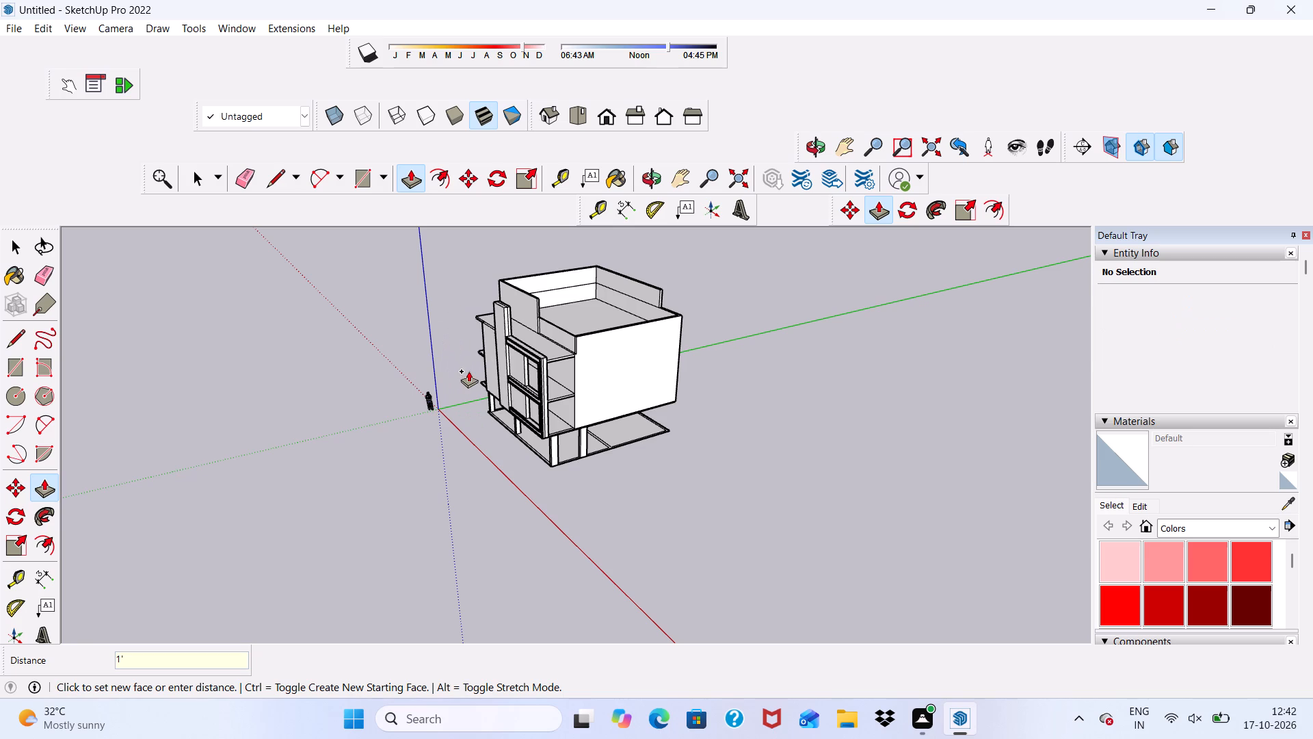
Push/Pull the tall panel's front face outward by another 1'.
{"action": "scroll", "coordinate": [579, 294], "scroll_direction": "up", "scroll_amount": 4}
{"action": "scroll", "coordinate": [478, 411], "scroll_direction": "up", "scroll_amount": 13}
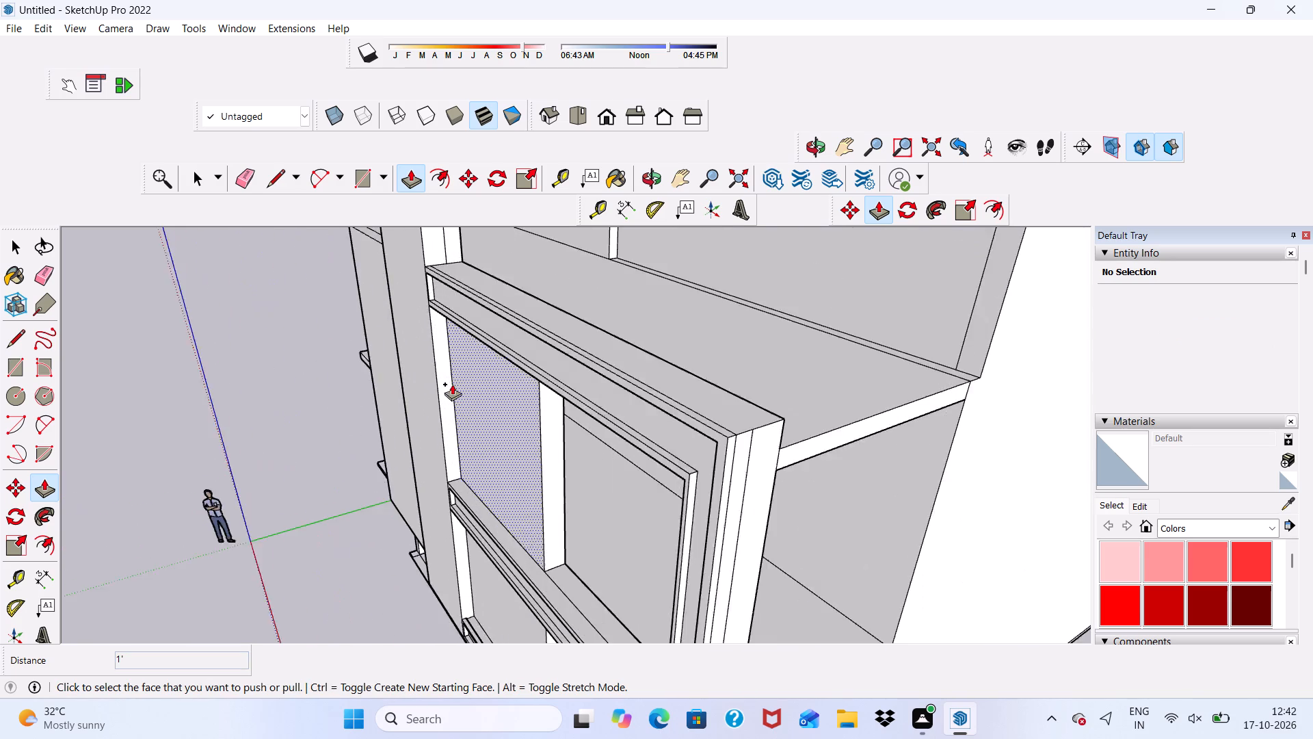
{"action": "scroll", "coordinate": [435, 383], "scroll_direction": "down", "scroll_amount": 4}
{"action": "middle_click_drag", "start_coordinate": [432, 391], "coordinate": [525, 445]}
{"action": "scroll", "coordinate": [438, 448], "scroll_direction": "down", "scroll_amount": 6}
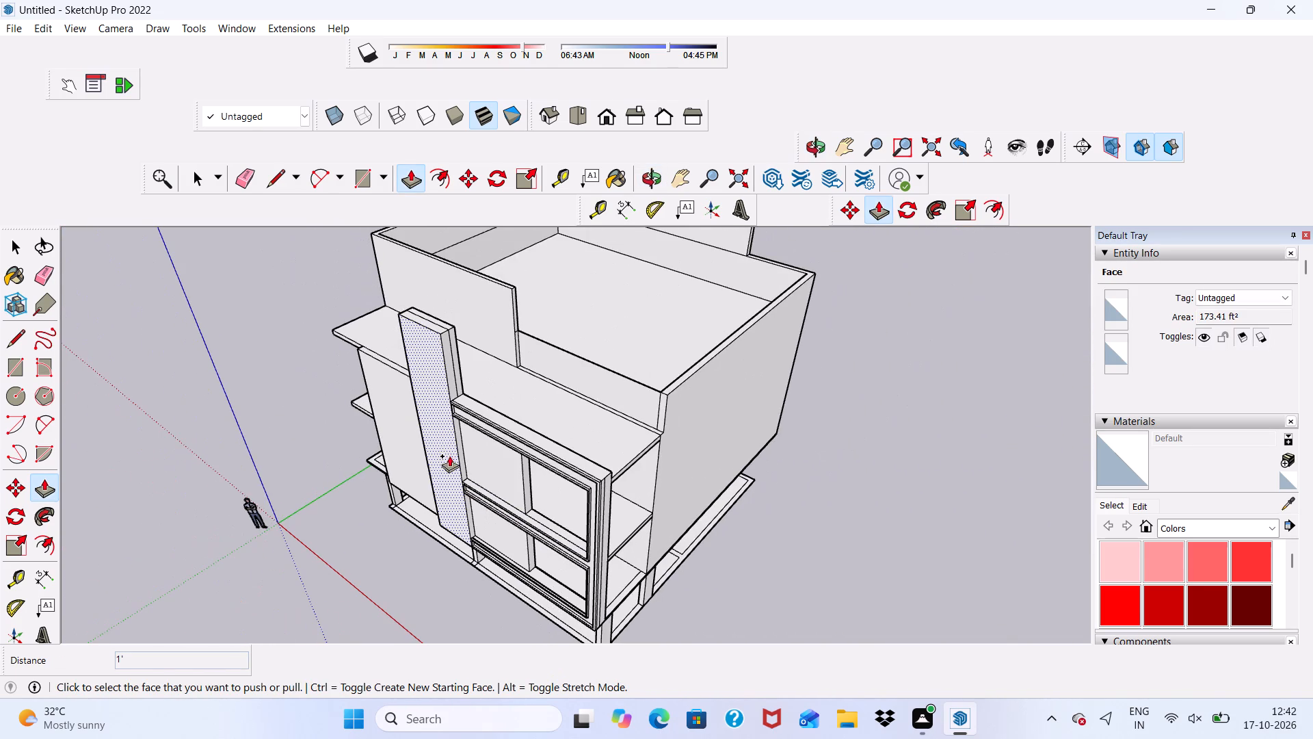
{"action": "left_click", "coordinate": [441, 424]}
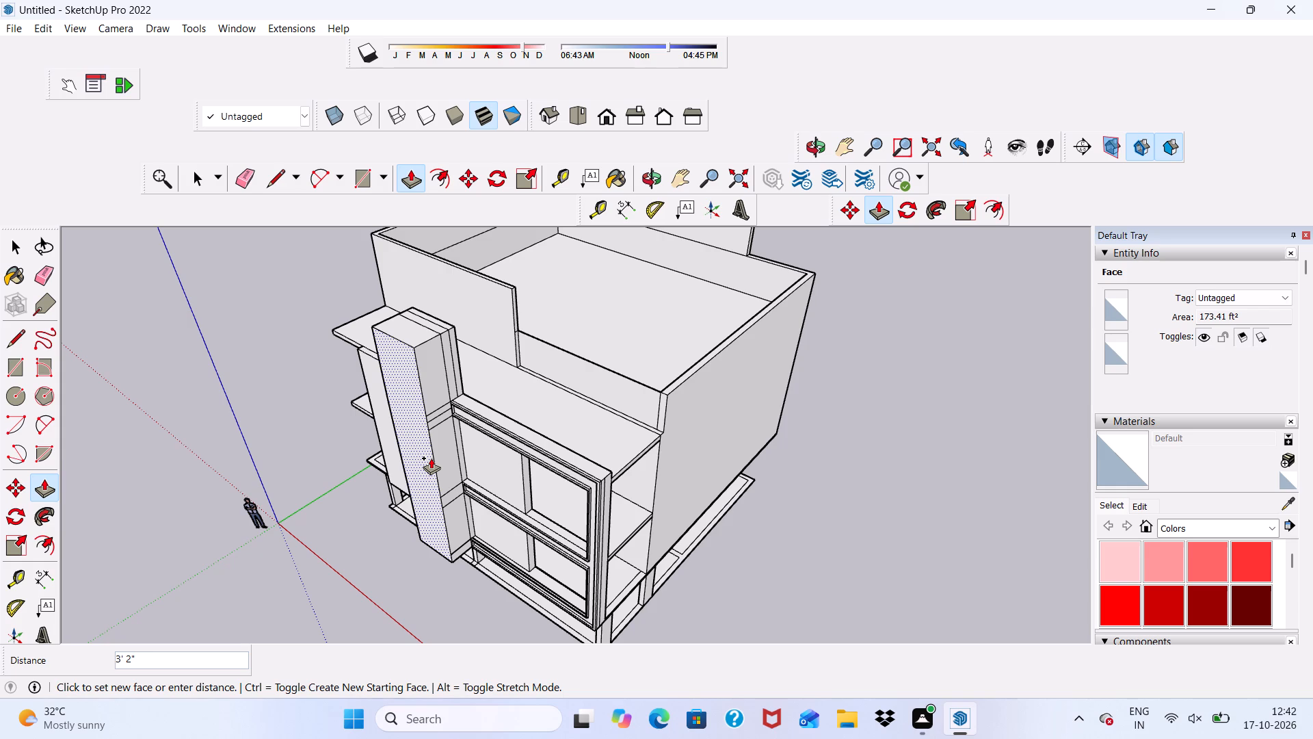
{"action": "key", "text": "1"}
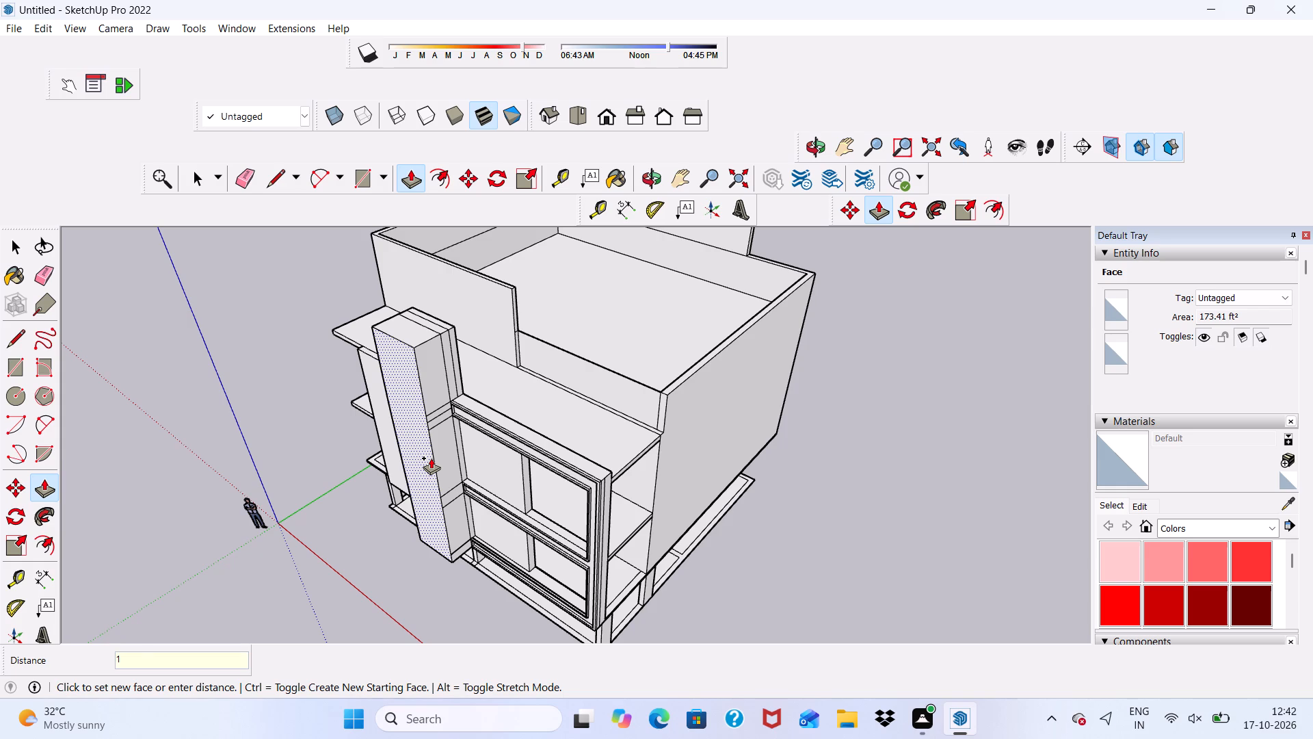
{"action": "key", "text": "BackSpace"}
{"action": "key", "text": "apostrophe"}
{"action": "key", "text": "BackSpace"}
{"action": "type", "text": "1'"}
{"action": "key", "text": "Return"}
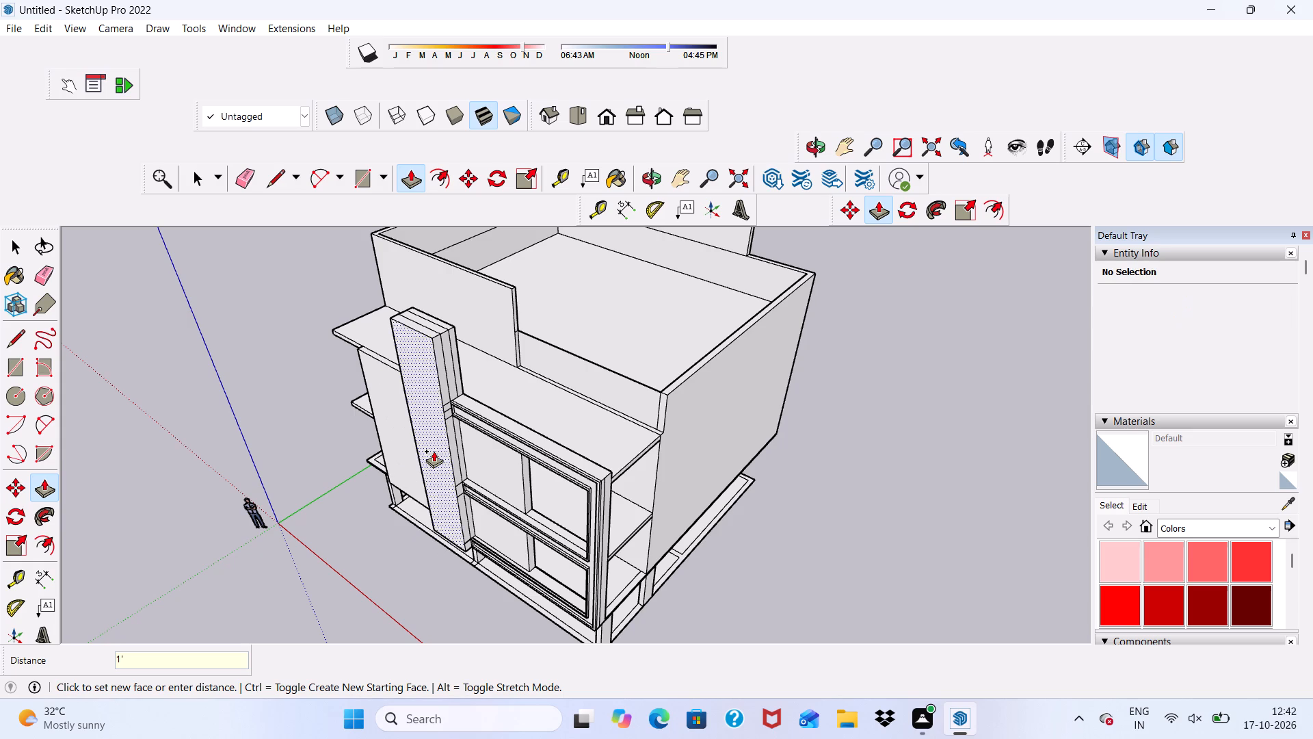
Erase the leftover seam lines on the tall panel's side face, around the top of the upper box frame.
{"action": "scroll", "coordinate": [434, 451], "scroll_direction": "down", "scroll_amount": 4}
{"action": "middle_click_drag", "start_coordinate": [432, 463], "coordinate": [613, 332]}
{"action": "scroll", "coordinate": [516, 397], "scroll_direction": "up", "scroll_amount": 6}
{"action": "scroll", "coordinate": [516, 398], "scroll_direction": "down", "scroll_amount": 4}
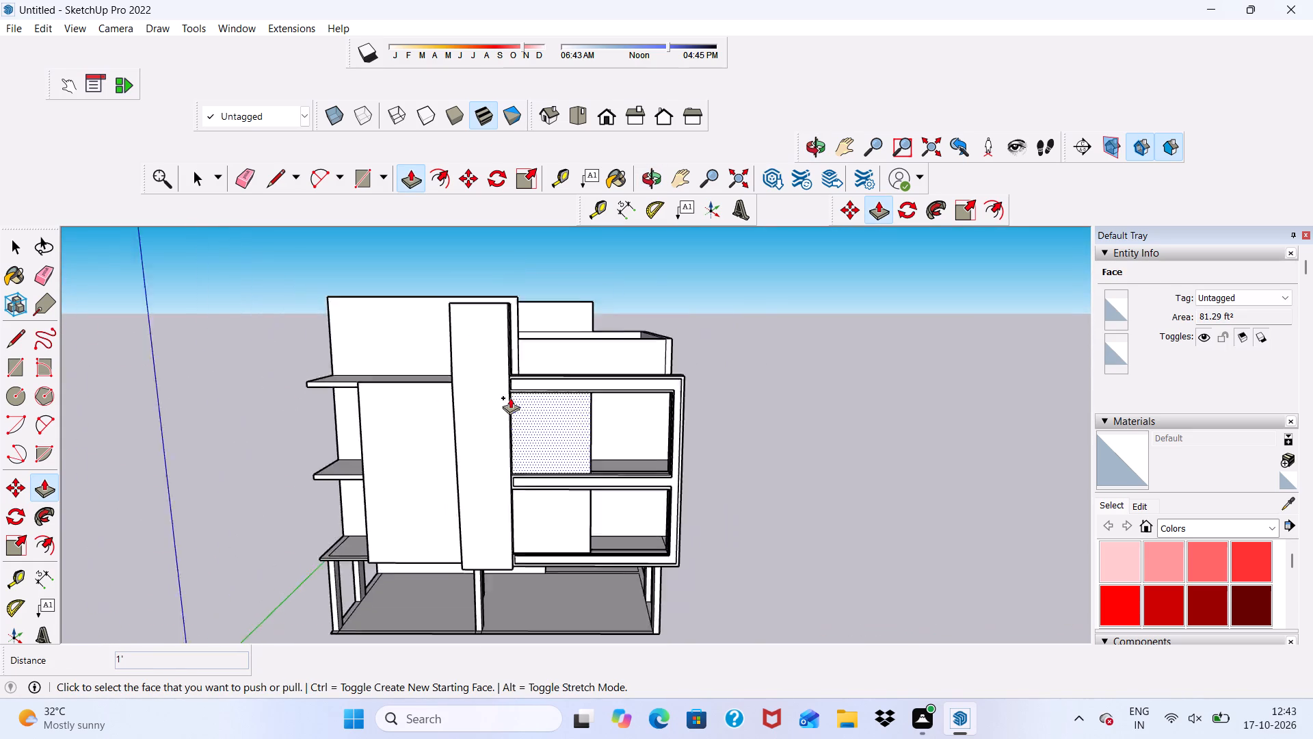
{"action": "scroll", "coordinate": [510, 398], "scroll_direction": "down", "scroll_amount": 2}
{"action": "middle_click_drag", "start_coordinate": [509, 399], "coordinate": [176, 469]}
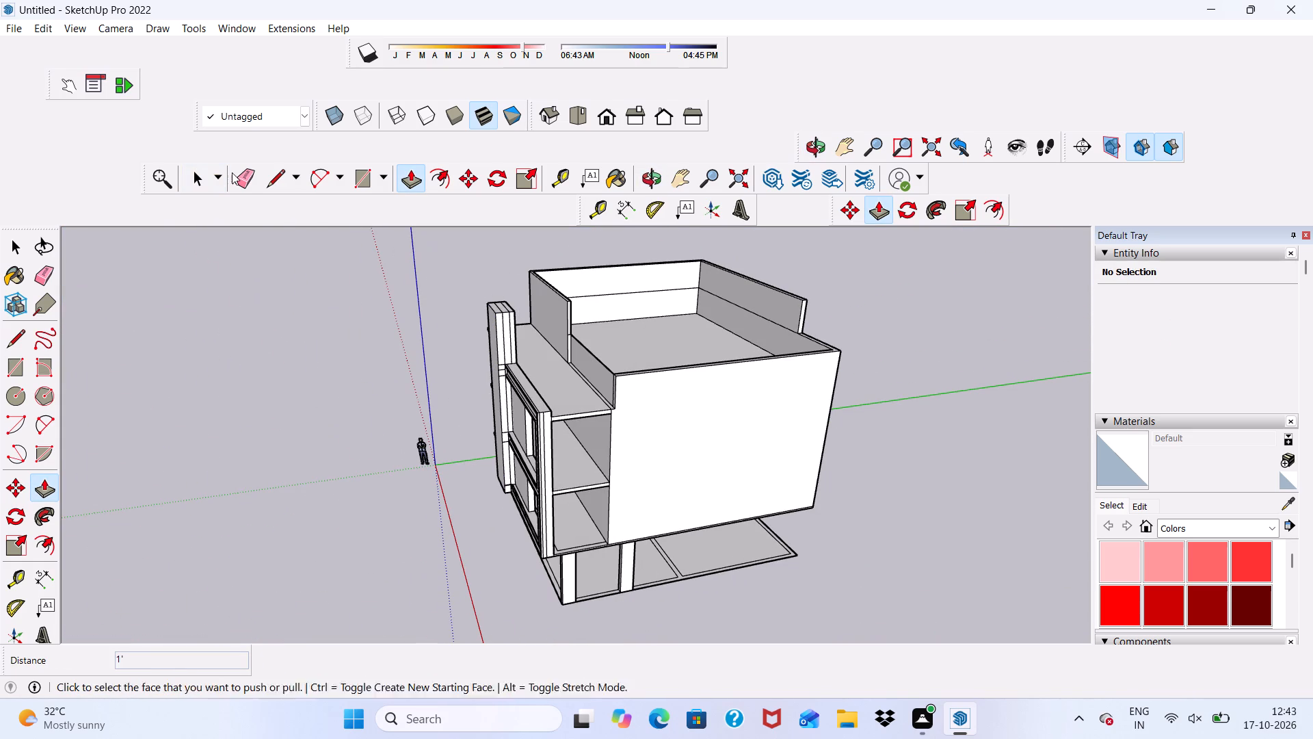
{"action": "left_click_drag", "start_coordinate": [236, 177], "coordinate": [246, 187]}
{"action": "scroll", "coordinate": [507, 409], "scroll_direction": "up", "scroll_amount": 11}
{"action": "scroll", "coordinate": [490, 329], "scroll_direction": "down", "scroll_amount": 2}
{"action": "left_click_drag", "start_coordinate": [504, 325], "coordinate": [506, 333]}
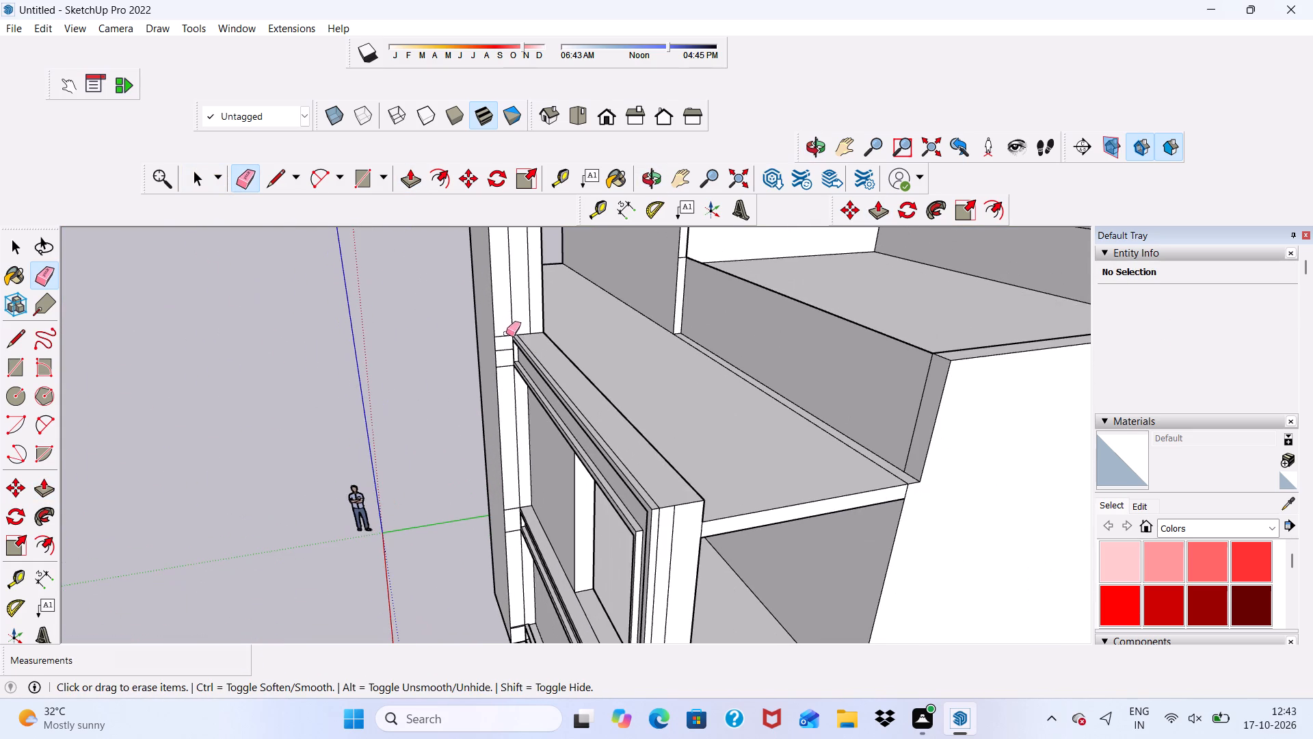
{"action": "left_click_drag", "start_coordinate": [506, 333], "coordinate": [512, 374]}
{"action": "left_click_drag", "start_coordinate": [508, 304], "coordinate": [532, 289]}
Erase the vertical seam beside the upper box frame and the horizontal seams at the middle beam on the tall panel's side face.
{"action": "scroll", "coordinate": [427, 332], "scroll_direction": "down", "scroll_amount": 4}
{"action": "middle_click_drag", "start_coordinate": [436, 402], "coordinate": [442, 317]}
{"action": "scroll", "coordinate": [494, 409], "scroll_direction": "up", "scroll_amount": 6}
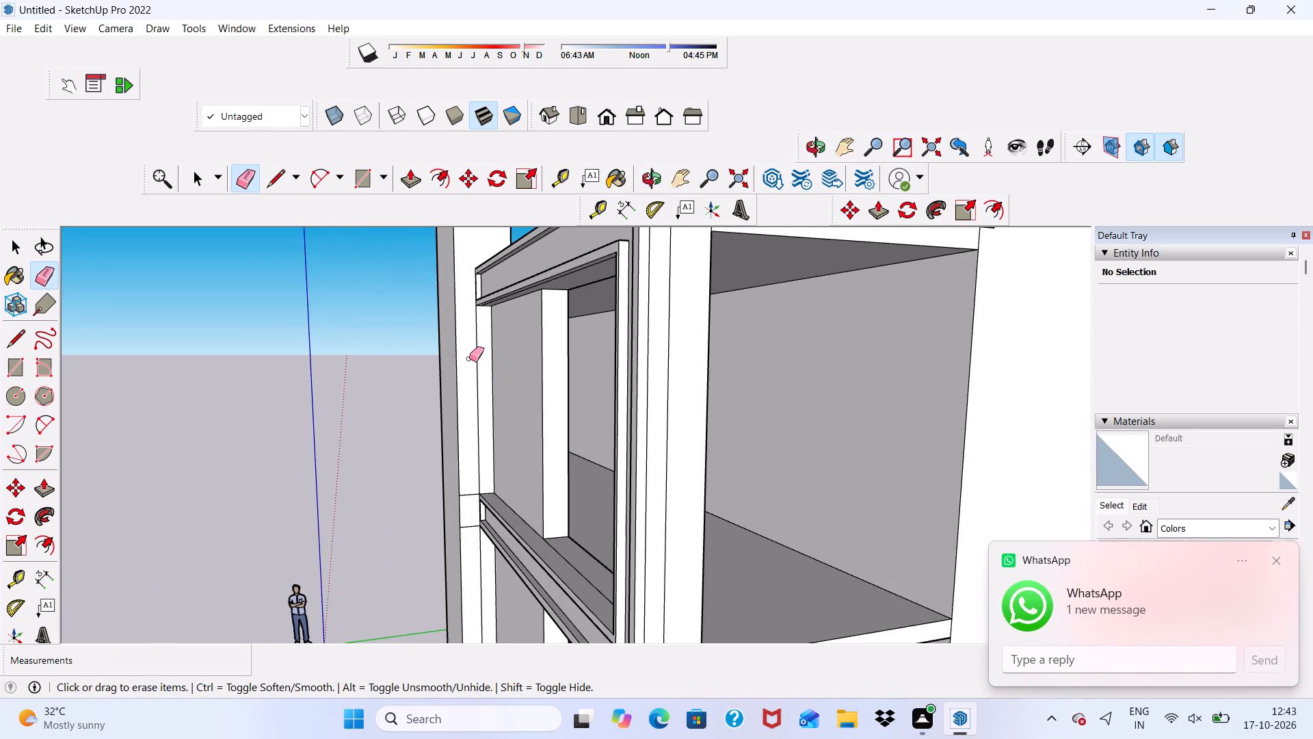
{"action": "left_click_drag", "start_coordinate": [469, 359], "coordinate": [474, 374]}
{"action": "left_click_drag", "start_coordinate": [476, 376], "coordinate": [481, 388]}
{"action": "scroll", "coordinate": [492, 475], "scroll_direction": "down", "scroll_amount": 1}
{"action": "scroll", "coordinate": [498, 480], "scroll_direction": "up", "scroll_amount": 12}
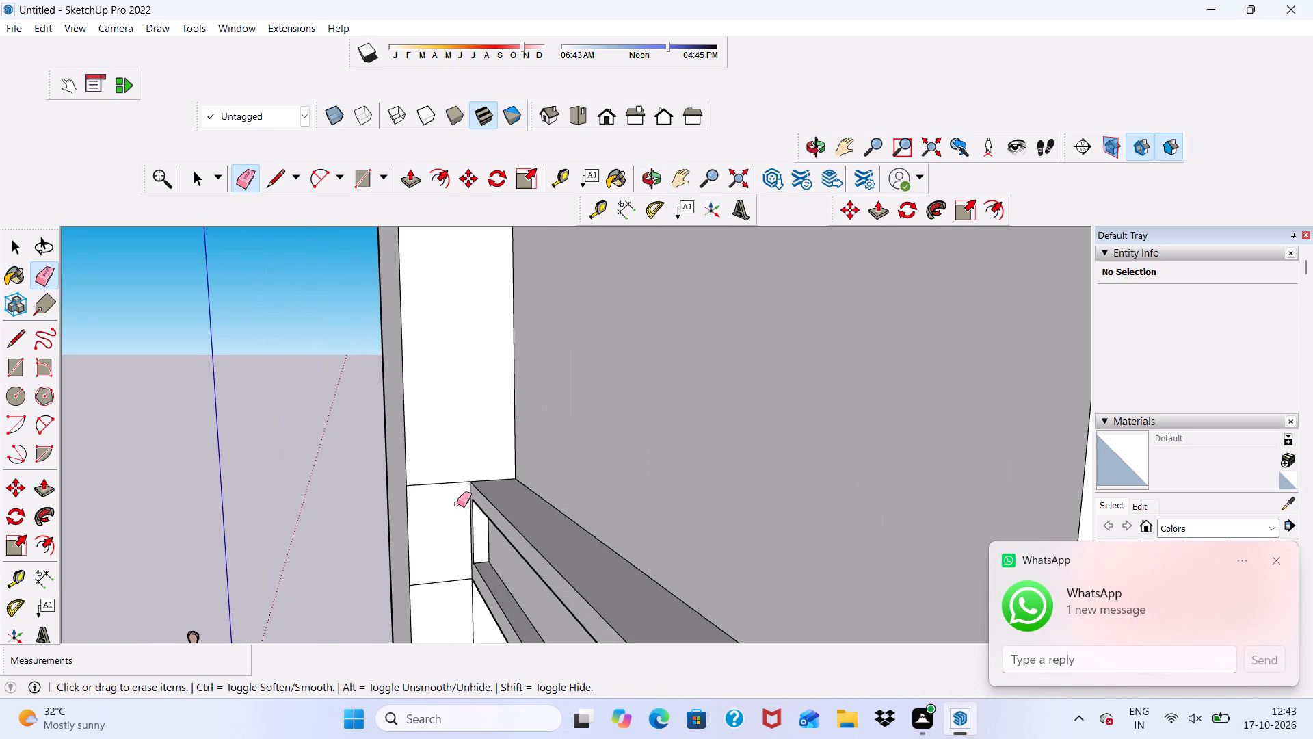
{"action": "left_click_drag", "start_coordinate": [447, 483], "coordinate": [425, 608]}
{"action": "scroll", "coordinate": [381, 450], "scroll_direction": "down", "scroll_amount": 4}
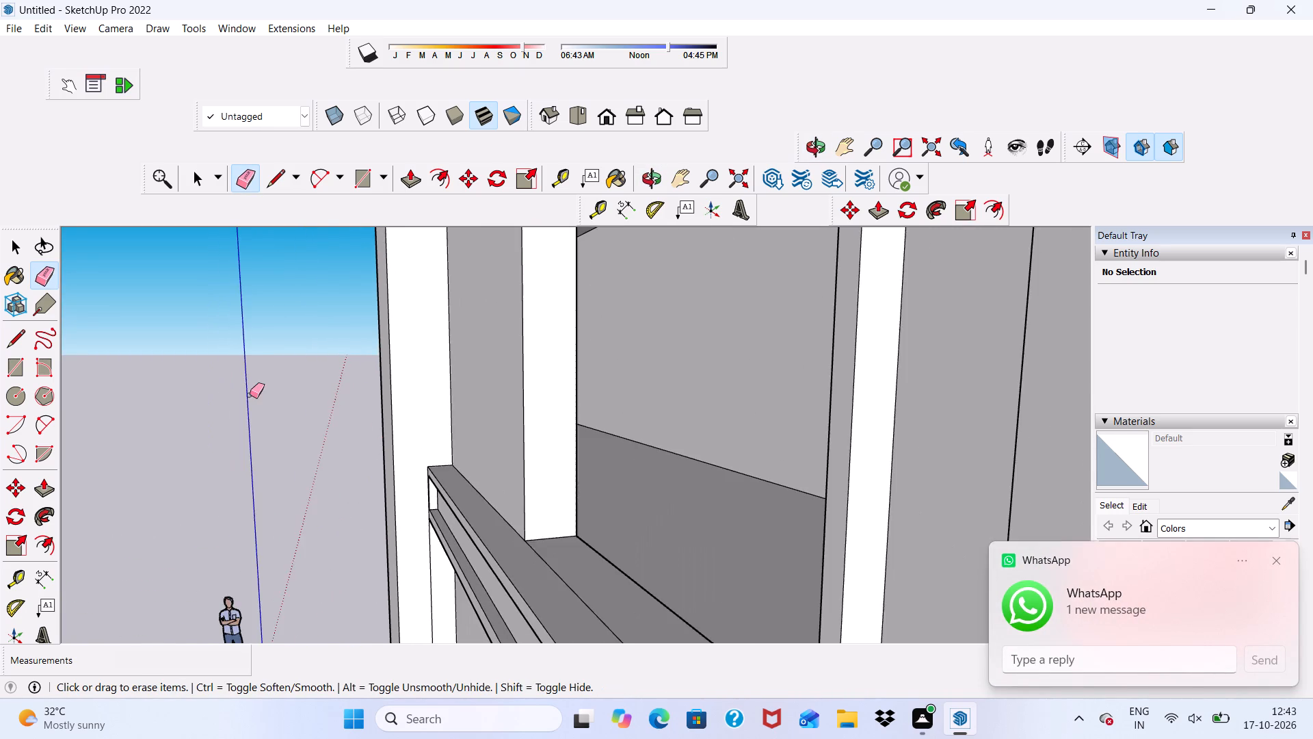
Examine the thickened tall panel and the box frames from the side and from the front corner.
{"action": "scroll", "coordinate": [248, 395], "scroll_direction": "down", "scroll_amount": 3}
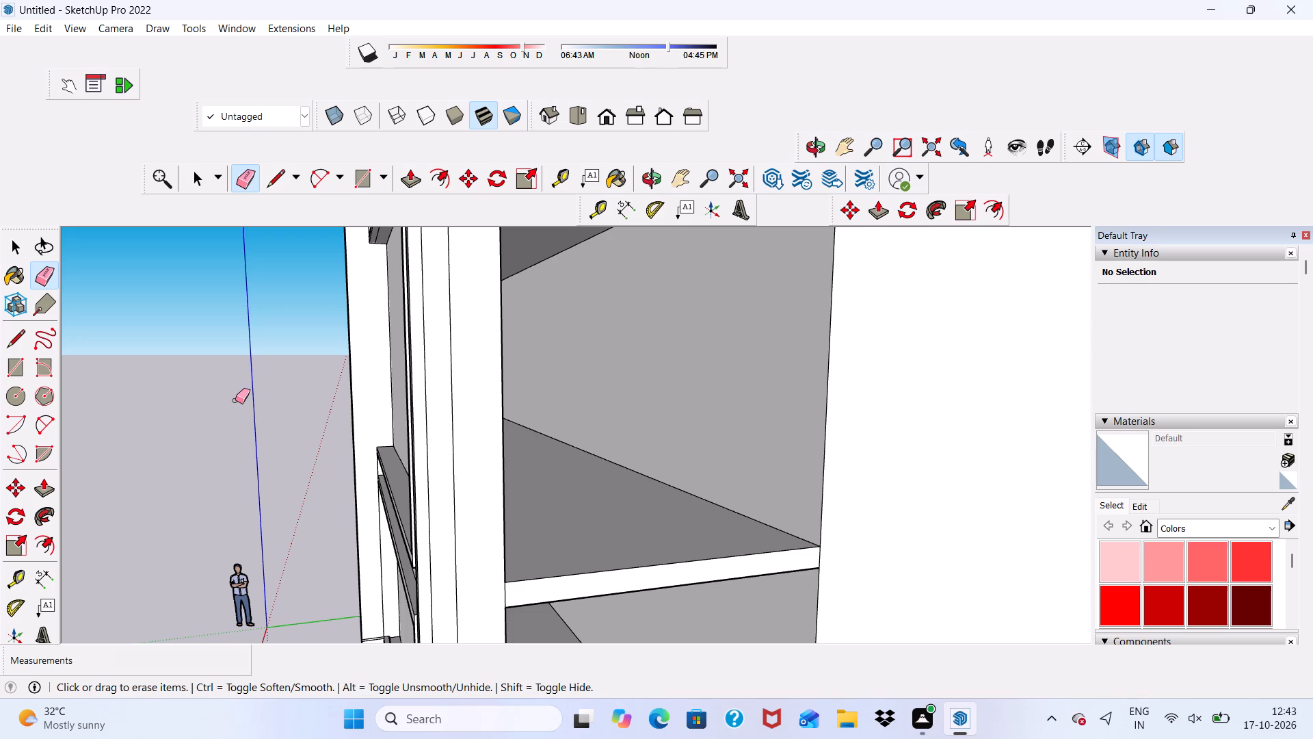
{"action": "scroll", "coordinate": [235, 400], "scroll_direction": "up", "scroll_amount": 1}
{"action": "scroll", "coordinate": [235, 400], "scroll_direction": "down", "scroll_amount": 10}
{"action": "middle_click_drag", "start_coordinate": [258, 414], "coordinate": [337, 432]}
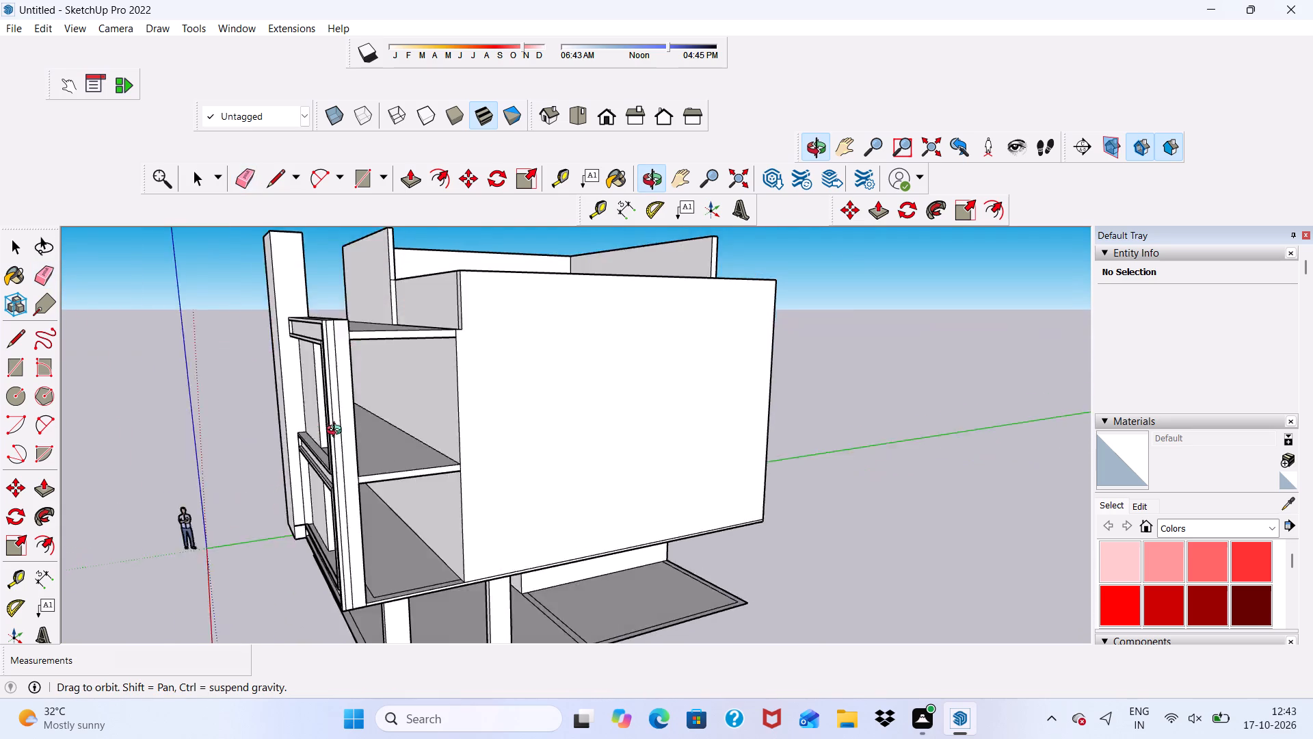
{"action": "middle_click_drag", "start_coordinate": [337, 432], "coordinate": [462, 393]}
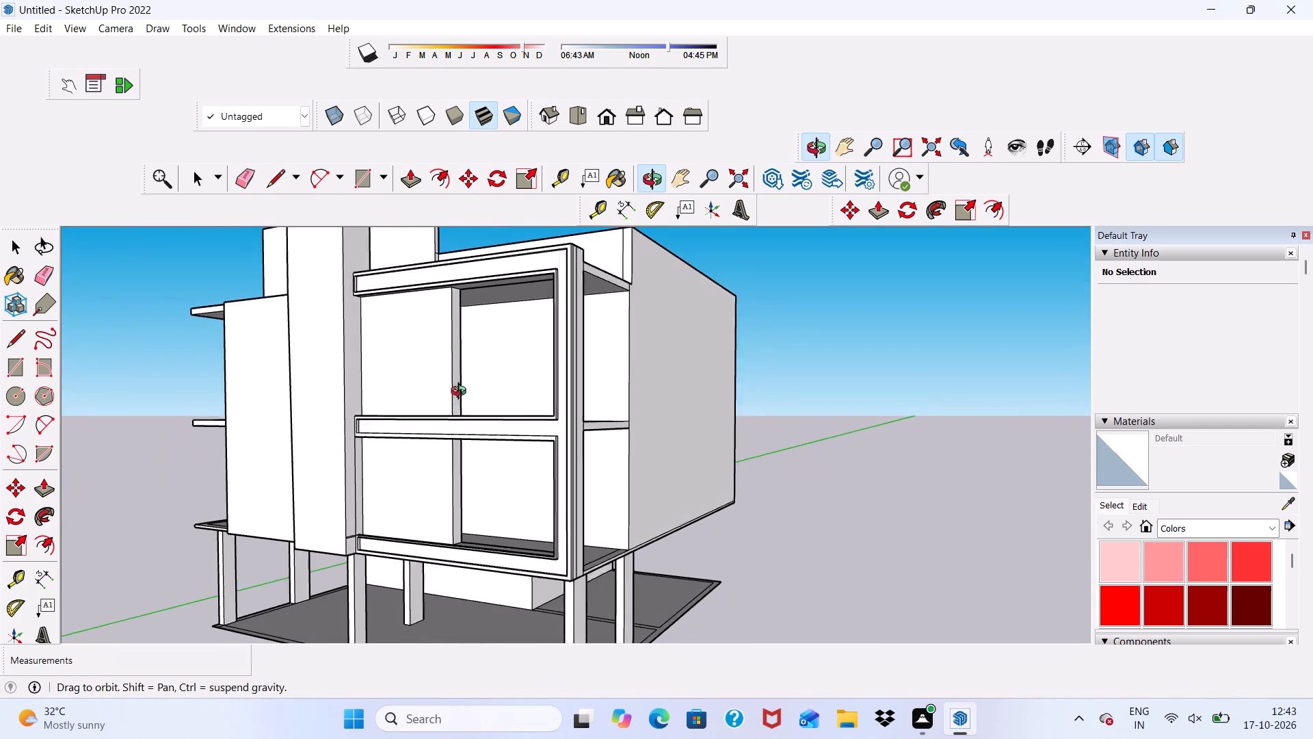
{"action": "middle_click_drag", "start_coordinate": [462, 393], "coordinate": [462, 393]}
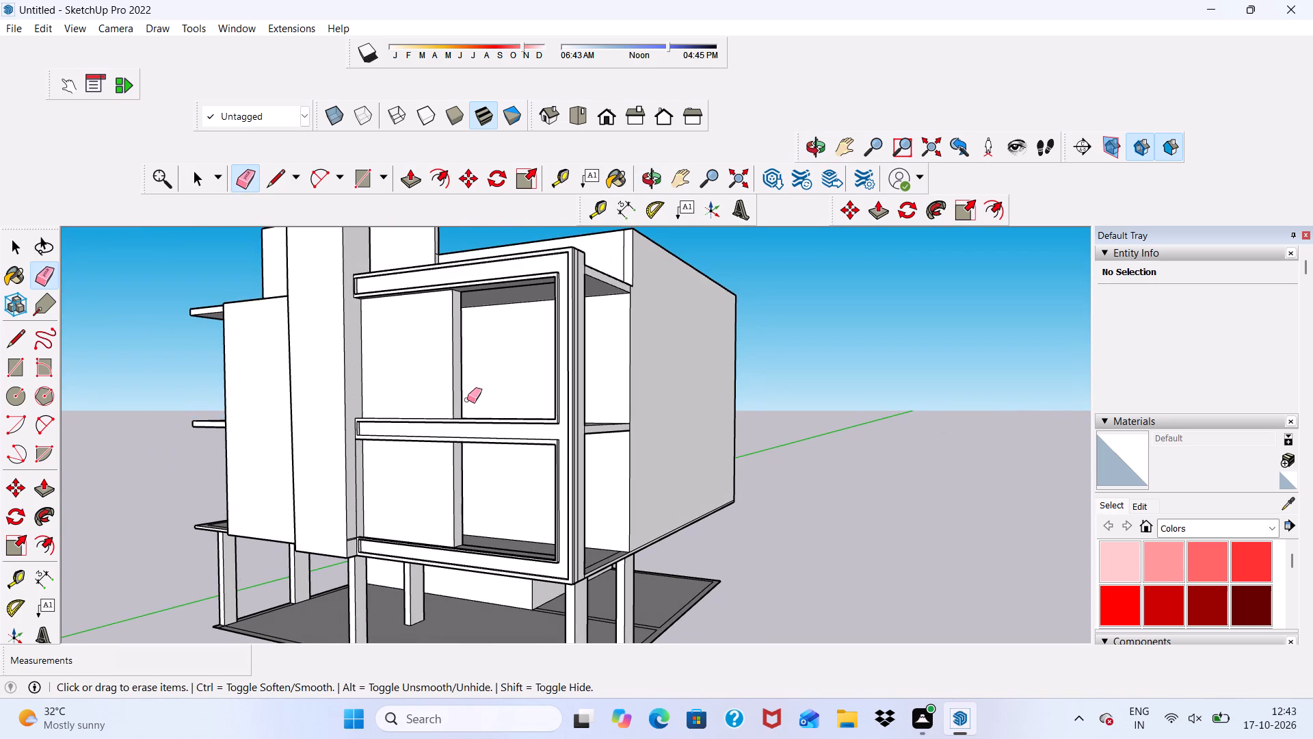
{"action": "key", "text": "space"}
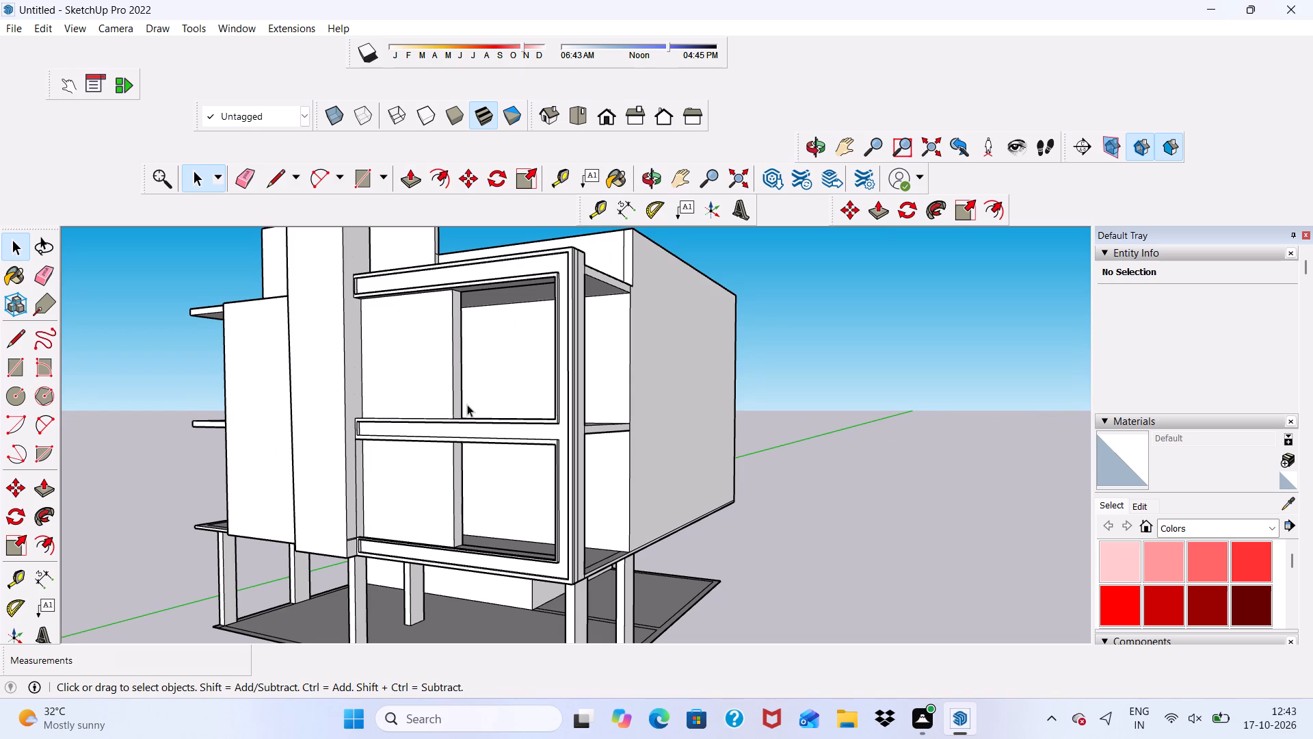
{"action": "scroll", "coordinate": [462, 471], "scroll_direction": "down", "scroll_amount": 7}
{"action": "scroll", "coordinate": [450, 443], "scroll_direction": "up", "scroll_amount": 1}
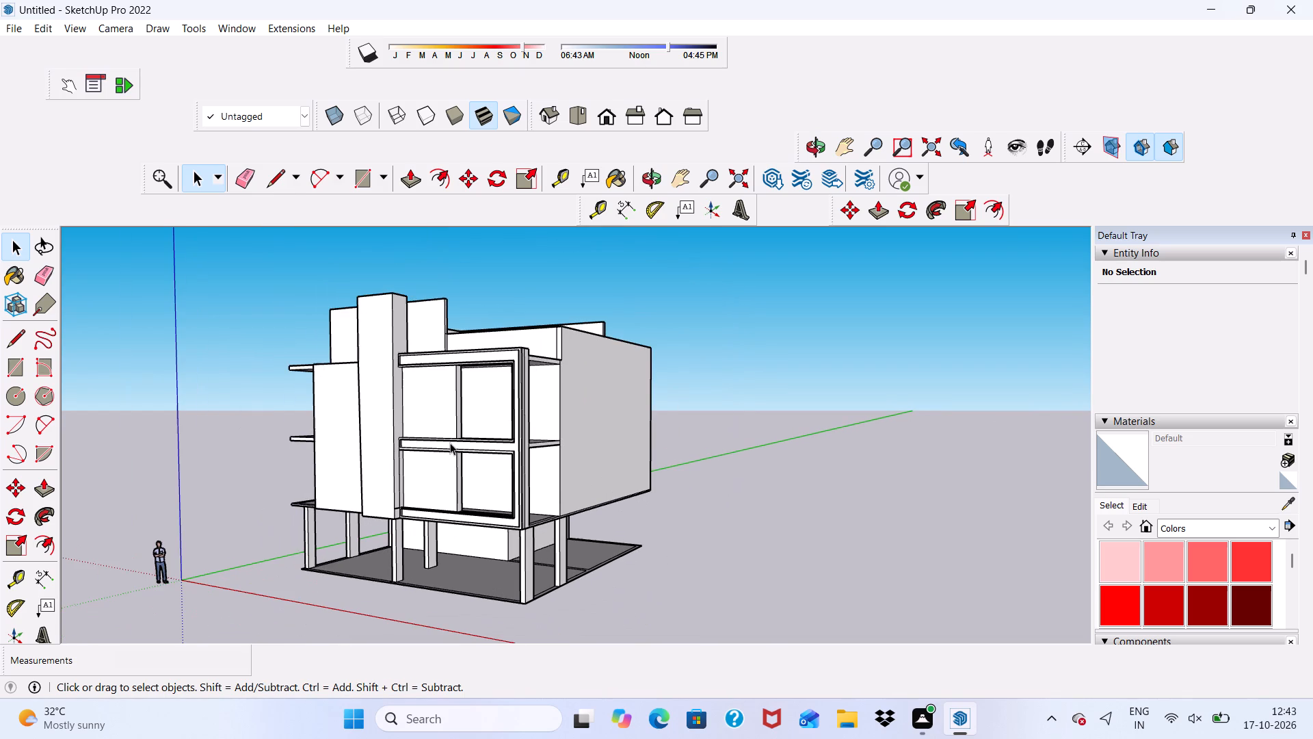
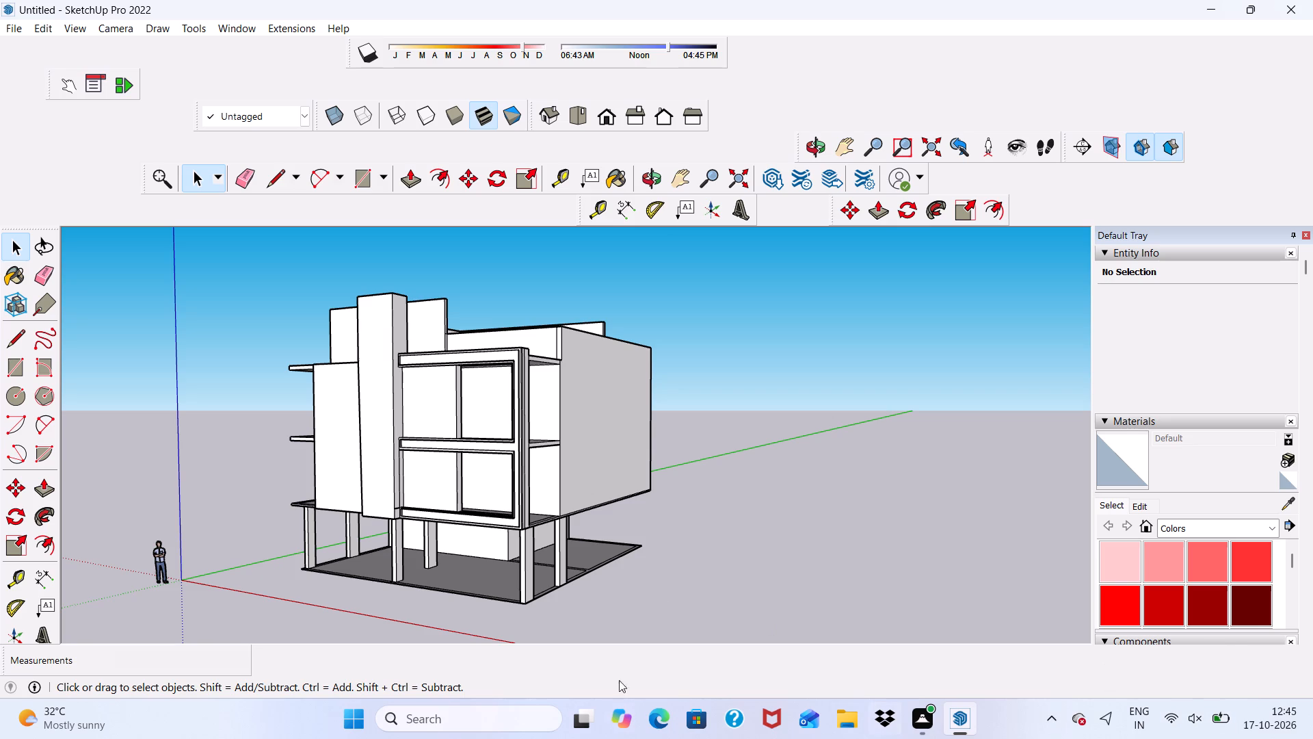
Examine the building's front facade, box frames, shelf slabs and side walls from several angles.
{"action": "scroll", "coordinate": [586, 736], "scroll_direction": "down", "scroll_amount": 1}
{"action": "scroll", "coordinate": [1312, 374], "scroll_direction": "up", "scroll_amount": 1}
{"action": "key", "text": "space"}
{"action": "scroll", "coordinate": [185, 620], "scroll_direction": "down", "scroll_amount": 4}
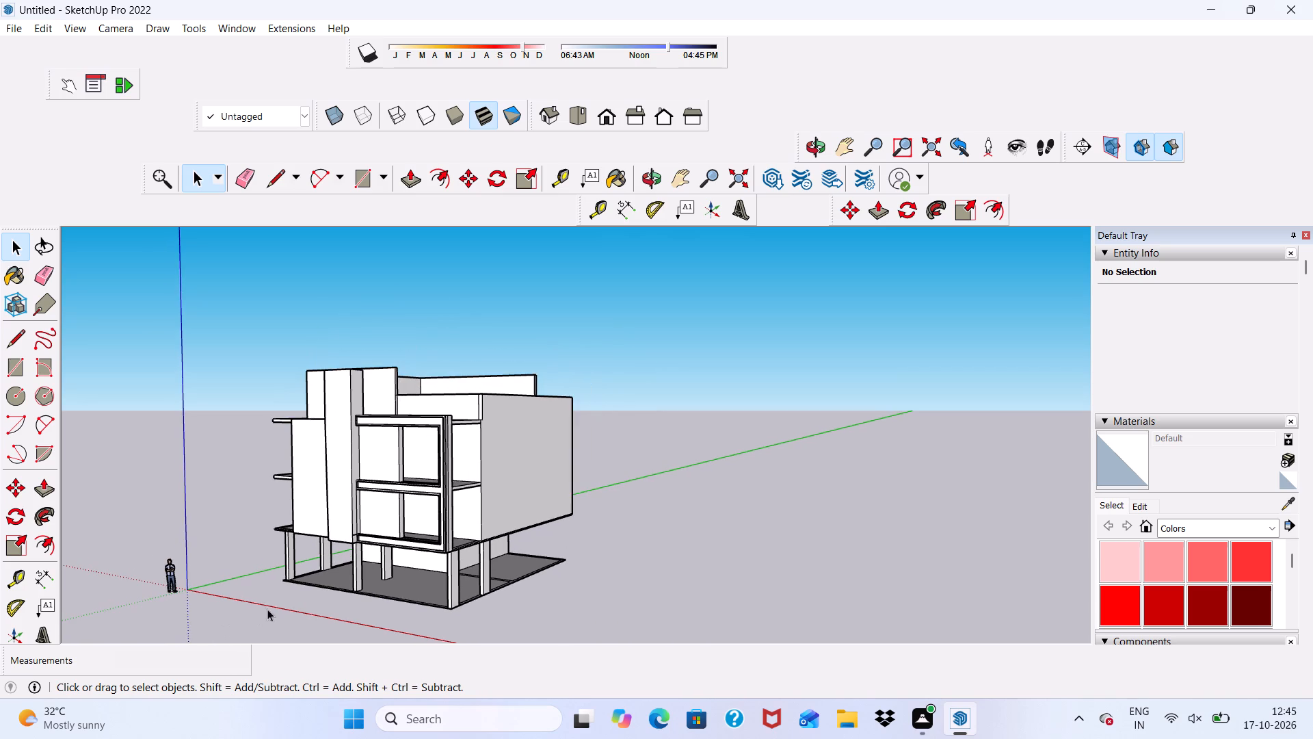
{"action": "scroll", "coordinate": [299, 311], "scroll_direction": "up", "scroll_amount": 5}
{"action": "scroll", "coordinate": [300, 333], "scroll_direction": "down", "scroll_amount": 5}
{"action": "middle_click_drag", "start_coordinate": [300, 534], "coordinate": [376, 547]}
{"action": "scroll", "coordinate": [376, 547], "scroll_direction": "up", "scroll_amount": 6}
{"action": "scroll", "coordinate": [375, 530], "scroll_direction": "down", "scroll_amount": 6}
{"action": "middle_click_drag", "start_coordinate": [370, 474], "coordinate": [517, 460]}
{"action": "scroll", "coordinate": [533, 481], "scroll_direction": "up", "scroll_amount": 5}
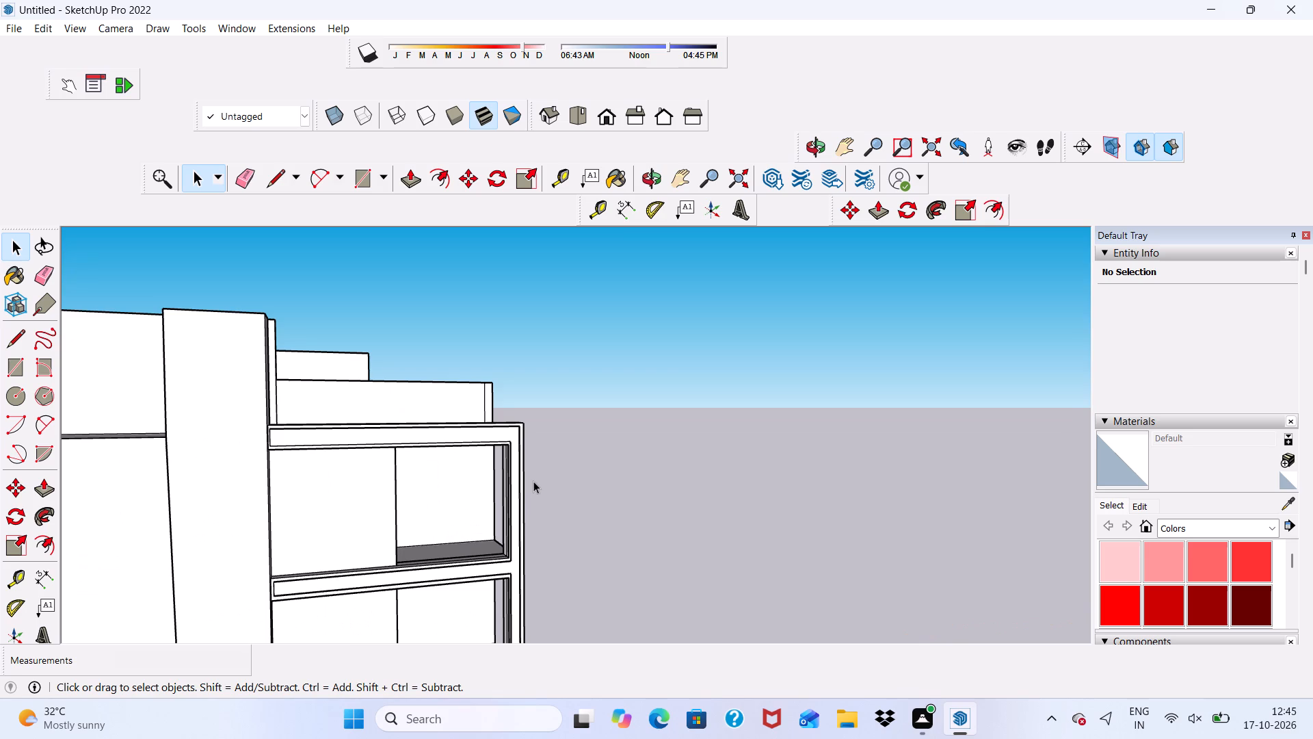
{"action": "scroll", "coordinate": [530, 465], "scroll_direction": "up", "scroll_amount": 3}
{"action": "scroll", "coordinate": [513, 426], "scroll_direction": "down", "scroll_amount": 5}
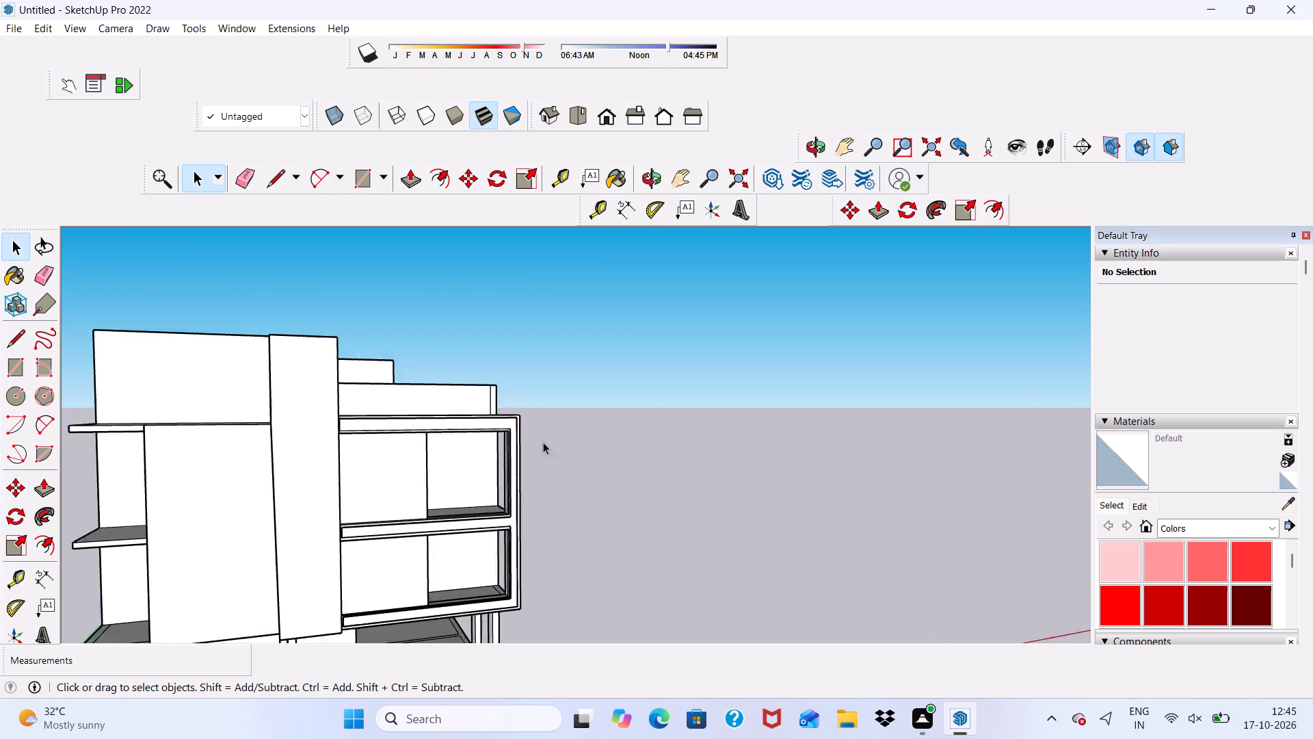
{"action": "scroll", "coordinate": [543, 442], "scroll_direction": "down", "scroll_amount": 6}
{"action": "scroll", "coordinate": [449, 534], "scroll_direction": "up", "scroll_amount": 6}
{"action": "scroll", "coordinate": [488, 526], "scroll_direction": "down", "scroll_amount": 1}
{"action": "middle_click_drag", "start_coordinate": [488, 526], "coordinate": [80, 535]}
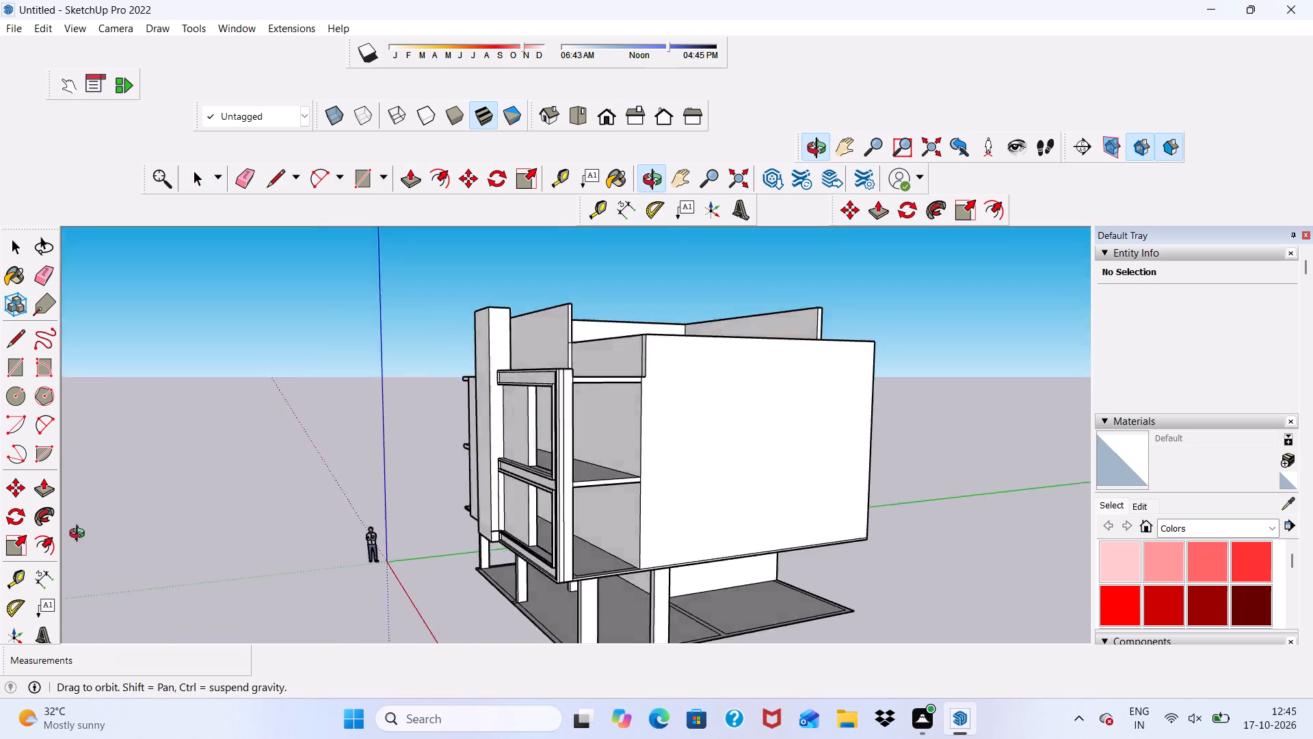
{"action": "middle_click_drag", "start_coordinate": [80, 535], "coordinate": [475, 543]}
{"action": "scroll", "coordinate": [498, 521], "scroll_direction": "up", "scroll_amount": 2}
{"action": "scroll", "coordinate": [475, 439], "scroll_direction": "down", "scroll_amount": 6}
{"action": "middle_click_drag", "start_coordinate": [516, 450], "coordinate": [624, 440]}
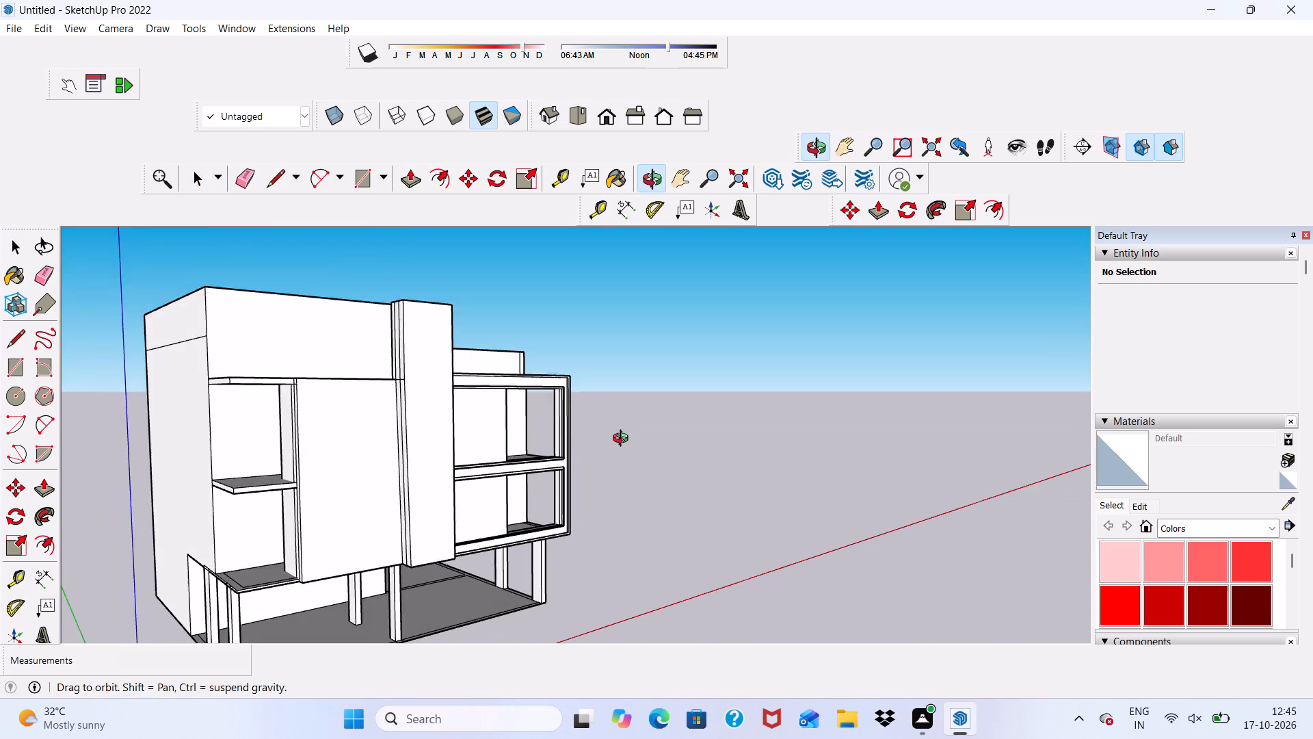
{"action": "middle_click_drag", "start_coordinate": [624, 440], "coordinate": [623, 443]}
{"action": "scroll", "coordinate": [452, 505], "scroll_direction": "up", "scroll_amount": 5}
{"action": "scroll", "coordinate": [454, 463], "scroll_direction": "down", "scroll_amount": 6}
{"action": "middle_click_drag", "start_coordinate": [514, 433], "coordinate": [560, 478]}
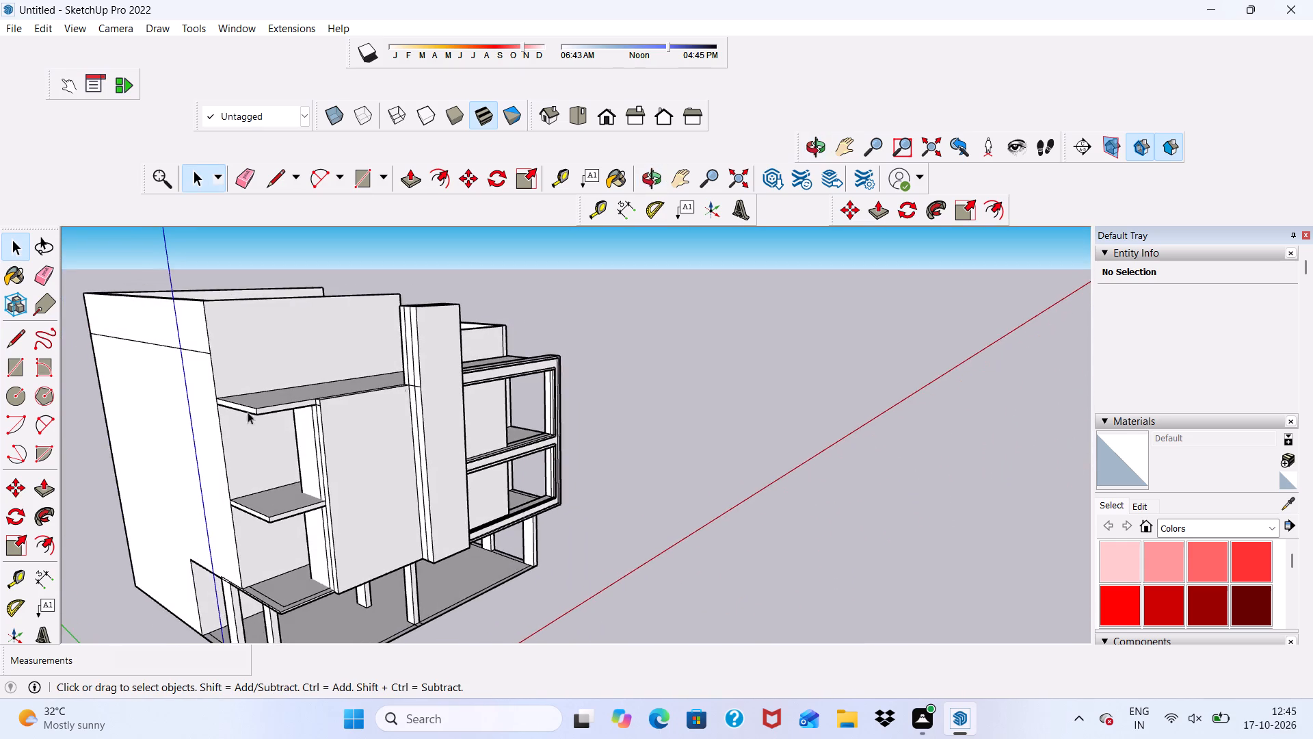
Erase the vertical seam lines on the side face of the front wall panel, next to the open shelf slabs.
{"action": "scroll", "coordinate": [277, 395], "scroll_direction": "up", "scroll_amount": 5}
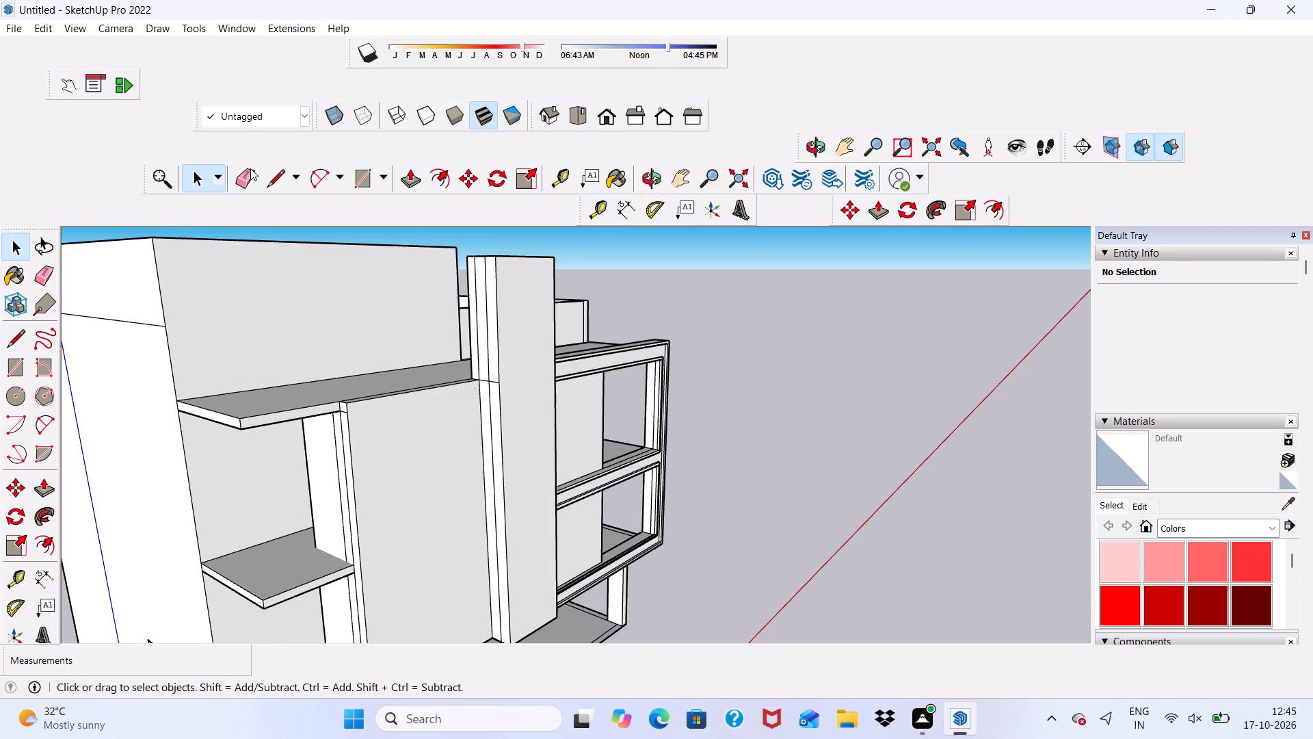
{"action": "left_click", "coordinate": [246, 173]}
{"action": "scroll", "coordinate": [440, 659], "scroll_direction": "up", "scroll_amount": 4}
{"action": "scroll", "coordinate": [349, 475], "scroll_direction": "up", "scroll_amount": 4}
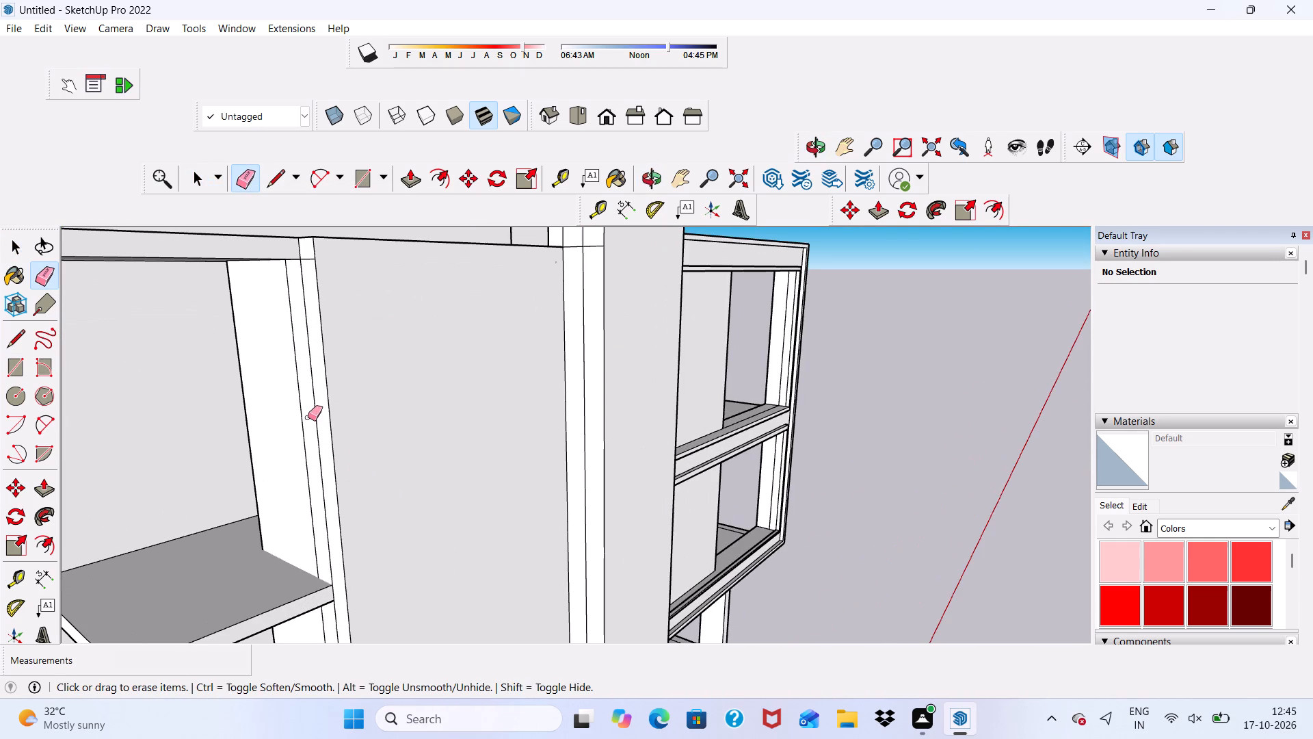
{"action": "left_click_drag", "start_coordinate": [315, 402], "coordinate": [304, 412]}
{"action": "left_click_drag", "start_coordinate": [302, 415], "coordinate": [300, 443]}
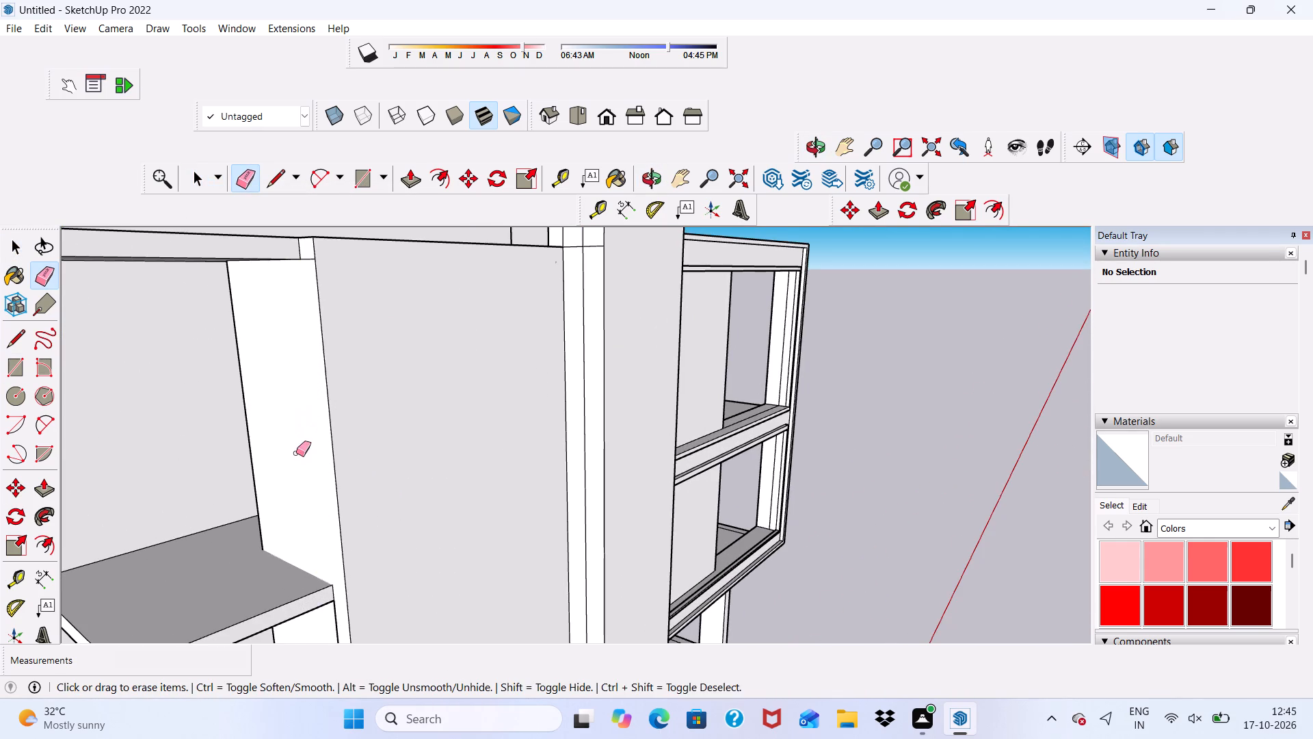
Erase the vertical seams on the tall panel's side face toward the shelf slabs, above and below the top slab.
{"action": "scroll", "coordinate": [295, 460], "scroll_direction": "down", "scroll_amount": 6}
{"action": "scroll", "coordinate": [481, 376], "scroll_direction": "up", "scroll_amount": 4}
{"action": "left_click", "coordinate": [490, 367]}
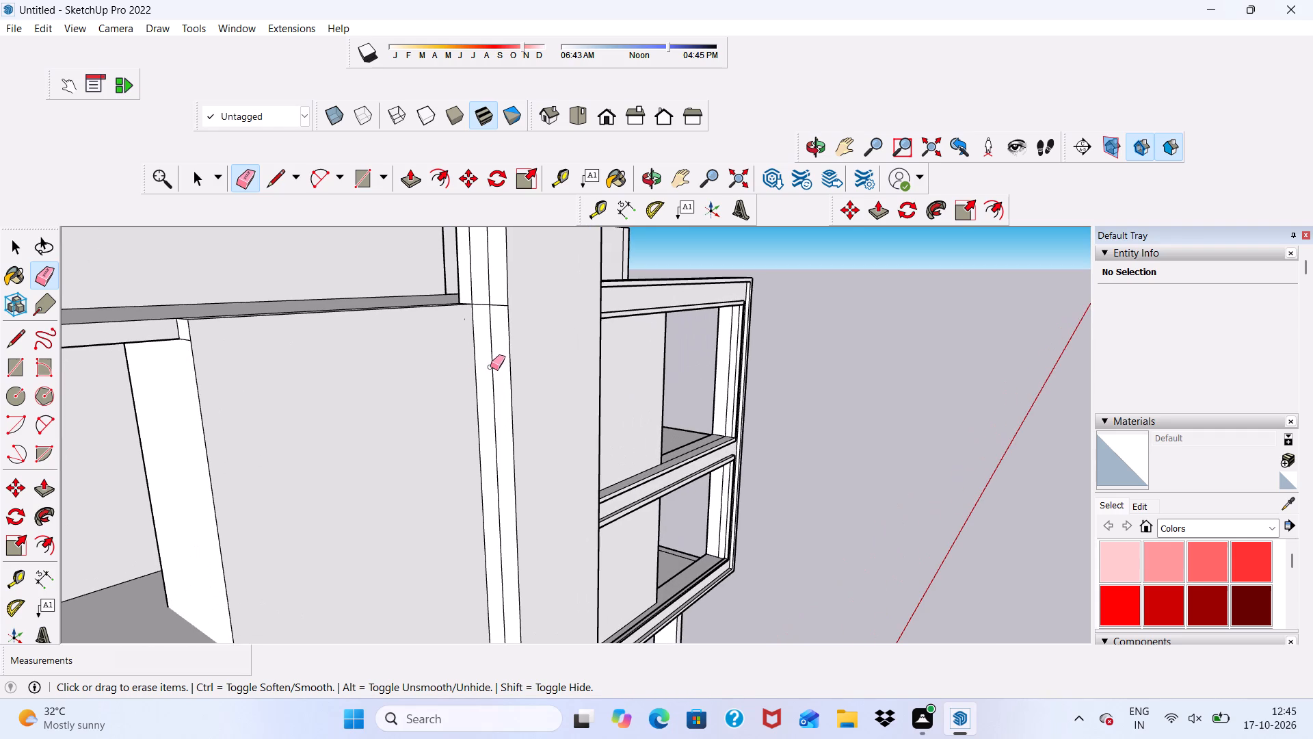
{"action": "scroll", "coordinate": [486, 284], "scroll_direction": "up", "scroll_amount": 3}
{"action": "left_click_drag", "start_coordinate": [484, 277], "coordinate": [492, 289]}
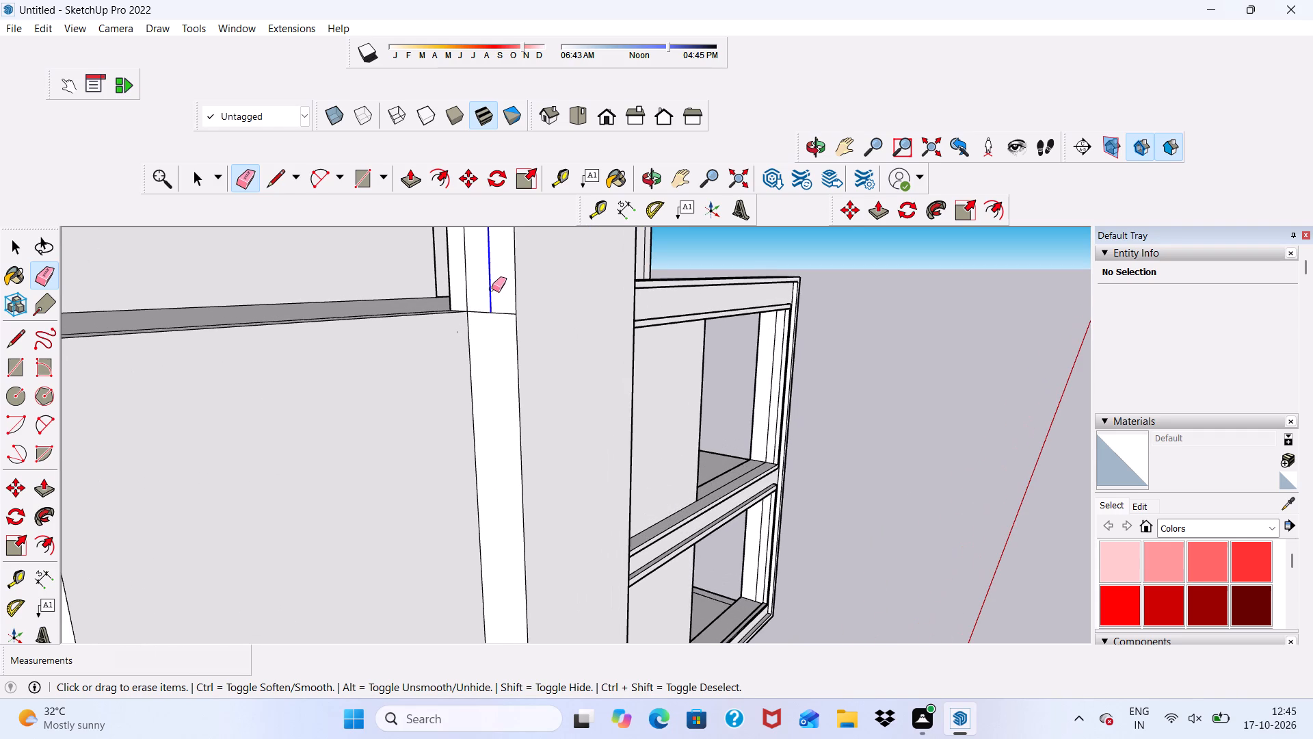
{"action": "left_click_drag", "start_coordinate": [492, 289], "coordinate": [496, 315]}
{"action": "left_click", "coordinate": [466, 281]}
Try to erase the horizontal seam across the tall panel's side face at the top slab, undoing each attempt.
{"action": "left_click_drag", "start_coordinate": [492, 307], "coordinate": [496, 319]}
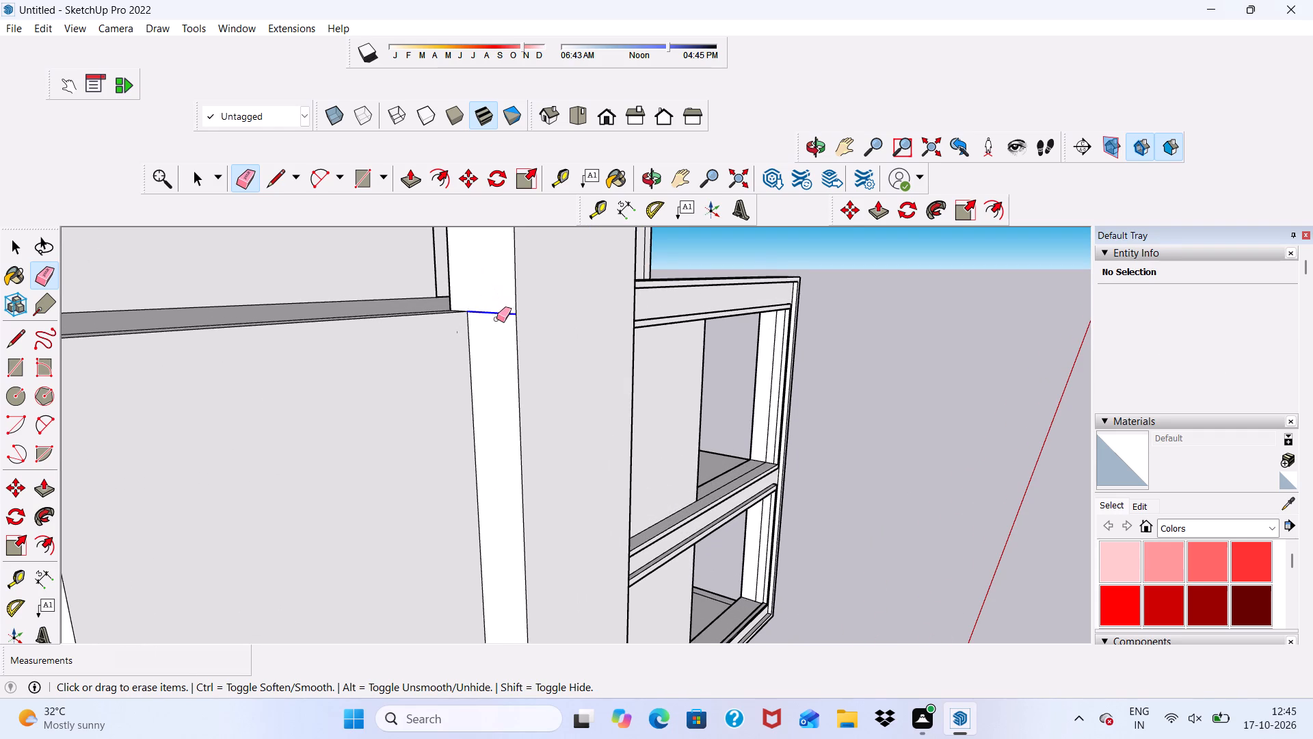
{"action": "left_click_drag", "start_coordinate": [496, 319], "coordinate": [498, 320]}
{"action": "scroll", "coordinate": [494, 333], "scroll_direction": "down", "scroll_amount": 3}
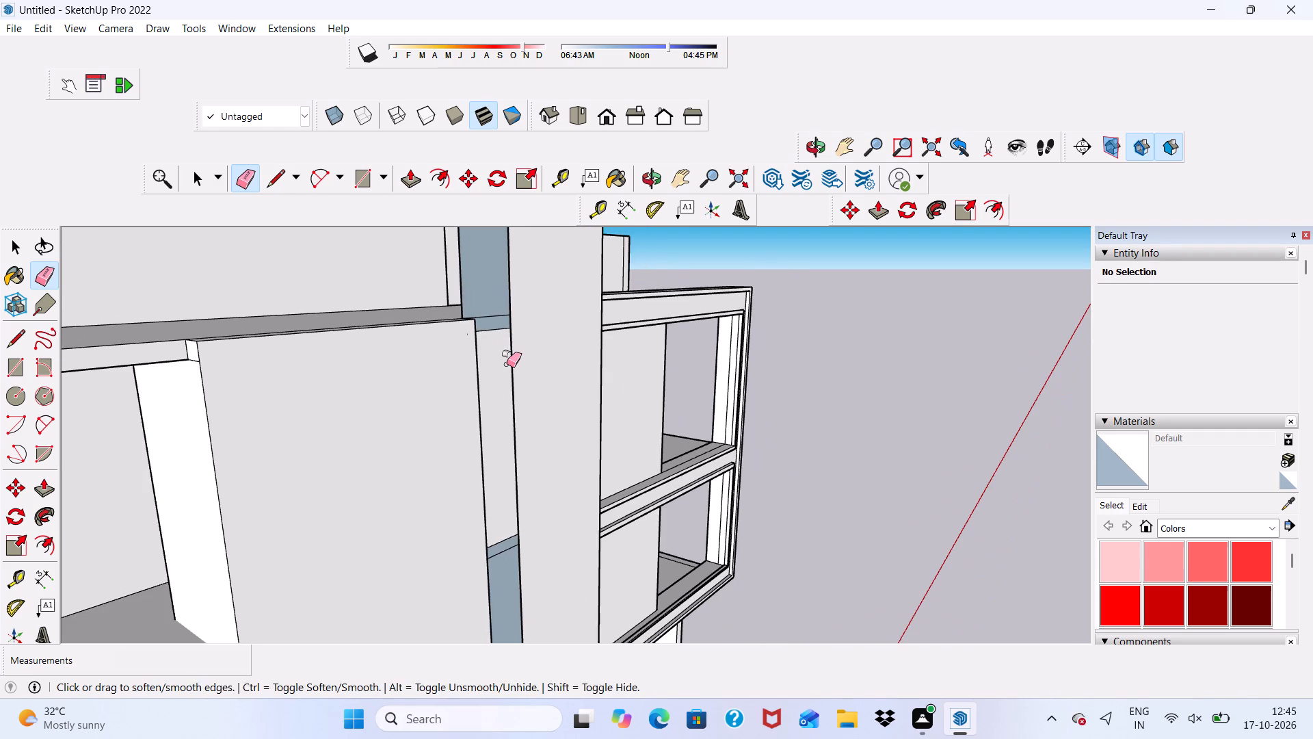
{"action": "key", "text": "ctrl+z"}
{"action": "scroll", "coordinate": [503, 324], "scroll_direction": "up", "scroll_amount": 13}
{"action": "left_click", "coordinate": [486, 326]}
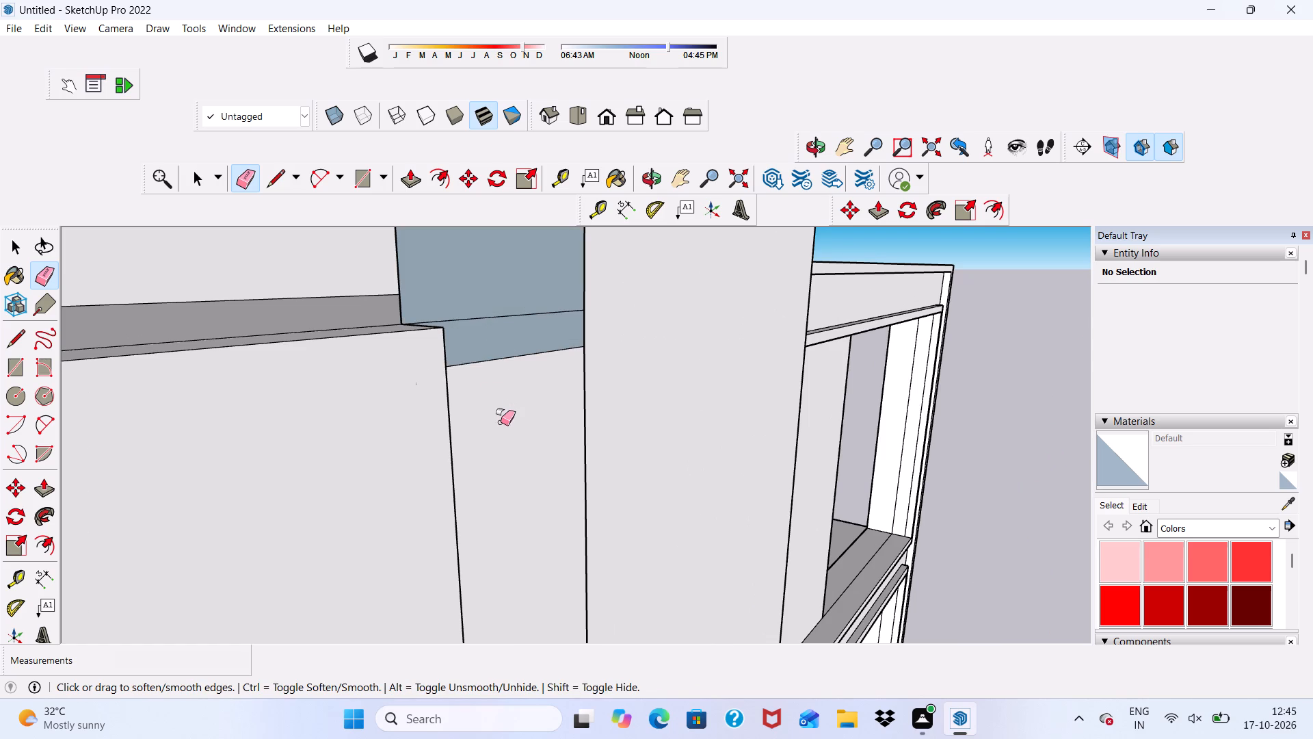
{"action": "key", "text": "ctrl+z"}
Examine the tall panel from its box-frame side and the whole front facade.
{"action": "scroll", "coordinate": [495, 411], "scroll_direction": "down", "scroll_amount": 7}
{"action": "middle_click_drag", "start_coordinate": [546, 487], "coordinate": [95, 515]}
{"action": "scroll", "coordinate": [66, 510], "scroll_direction": "up", "scroll_amount": 1}
{"action": "scroll", "coordinate": [345, 478], "scroll_direction": "down", "scroll_amount": 1}
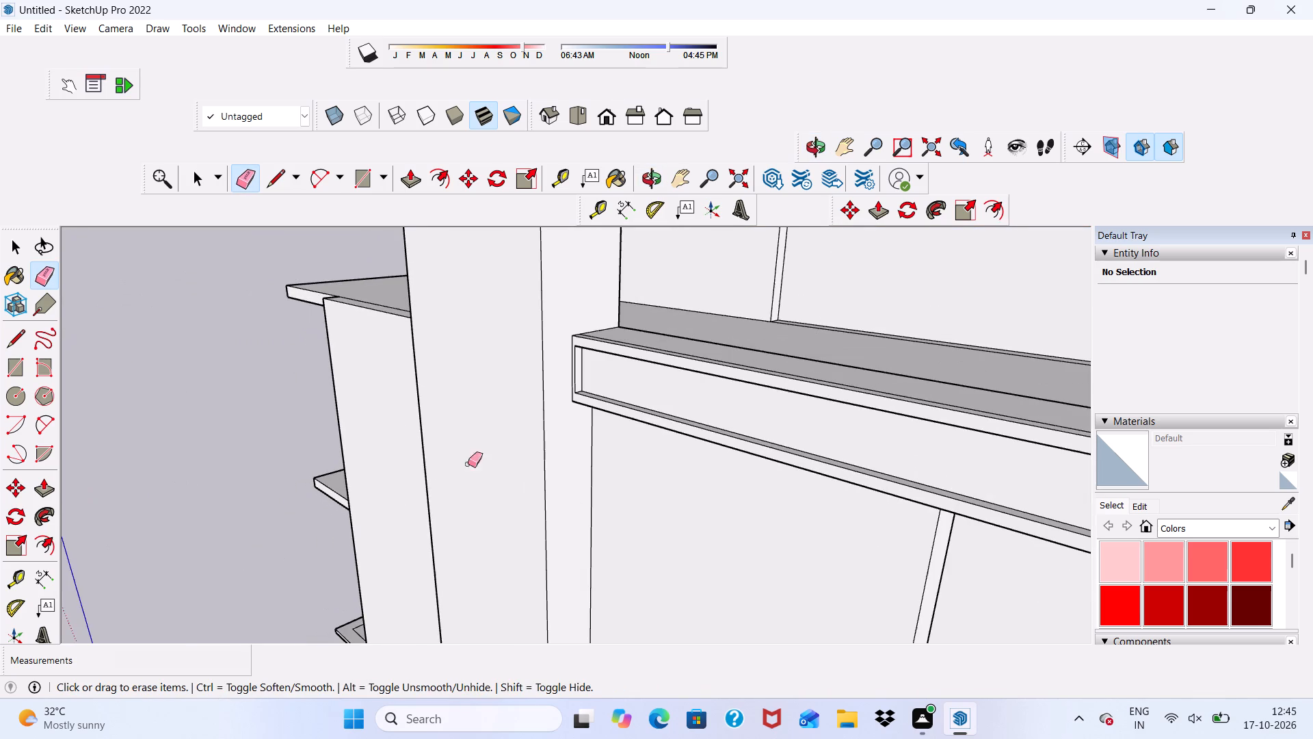
{"action": "key", "text": "space"}
{"action": "scroll", "coordinate": [552, 396], "scroll_direction": "up", "scroll_amount": 3}
{"action": "scroll", "coordinate": [544, 396], "scroll_direction": "down", "scroll_amount": 19}
{"action": "middle_click_drag", "start_coordinate": [426, 416], "coordinate": [538, 327]}
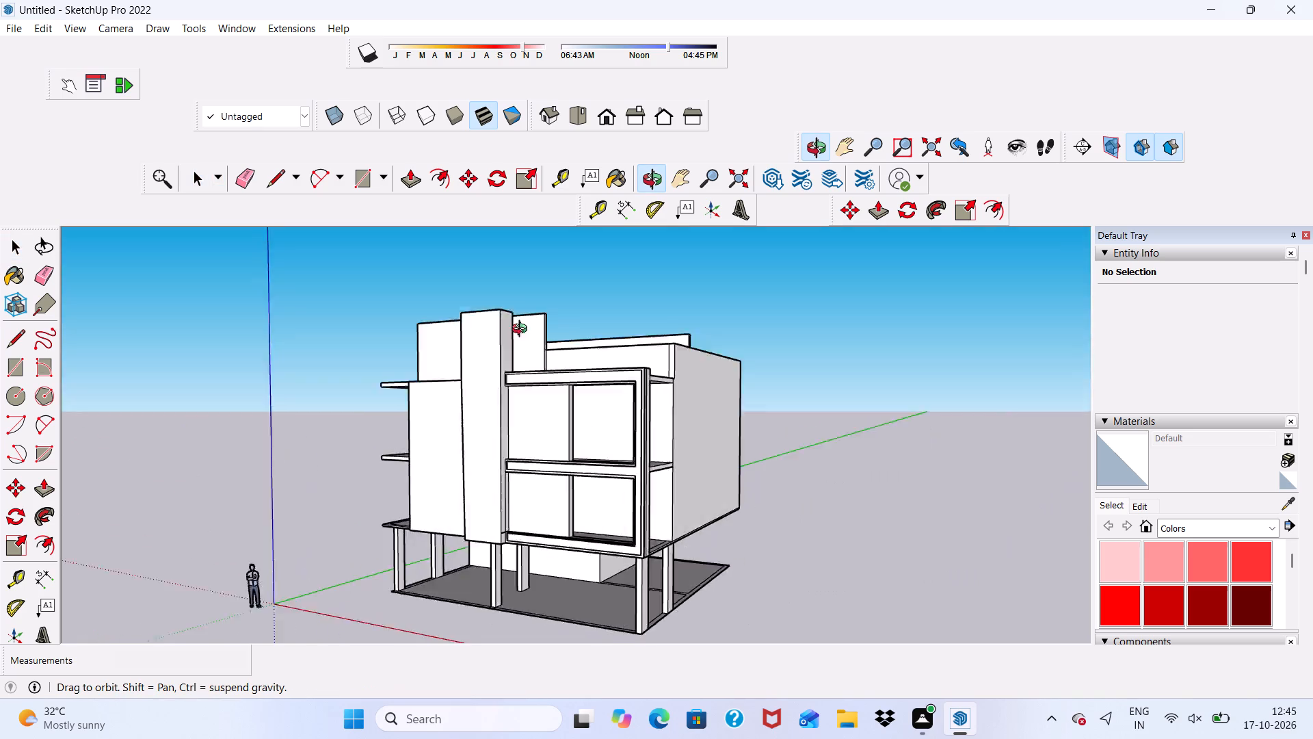
{"action": "middle_click_drag", "start_coordinate": [538, 327], "coordinate": [736, 337]}
{"action": "scroll", "coordinate": [736, 339], "scroll_direction": "up", "scroll_amount": 3}
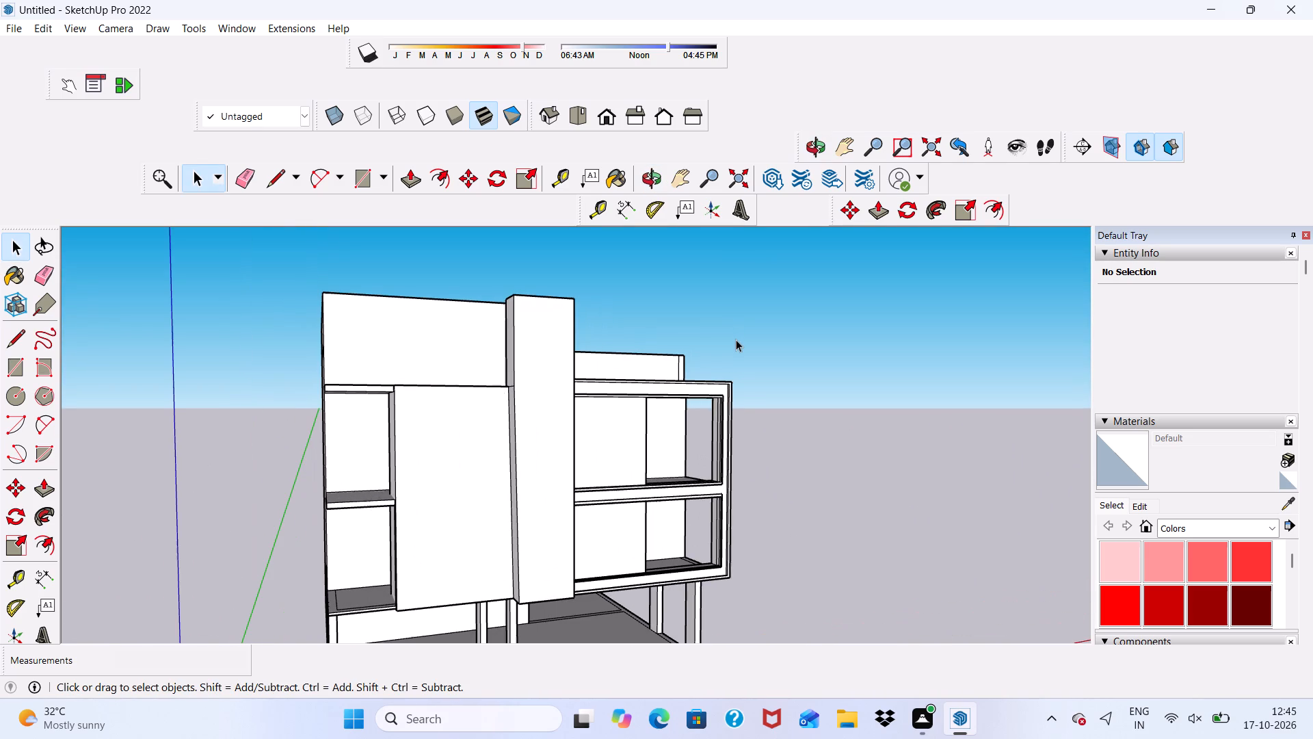
{"action": "scroll", "coordinate": [356, 463], "scroll_direction": "down", "scroll_amount": 2}
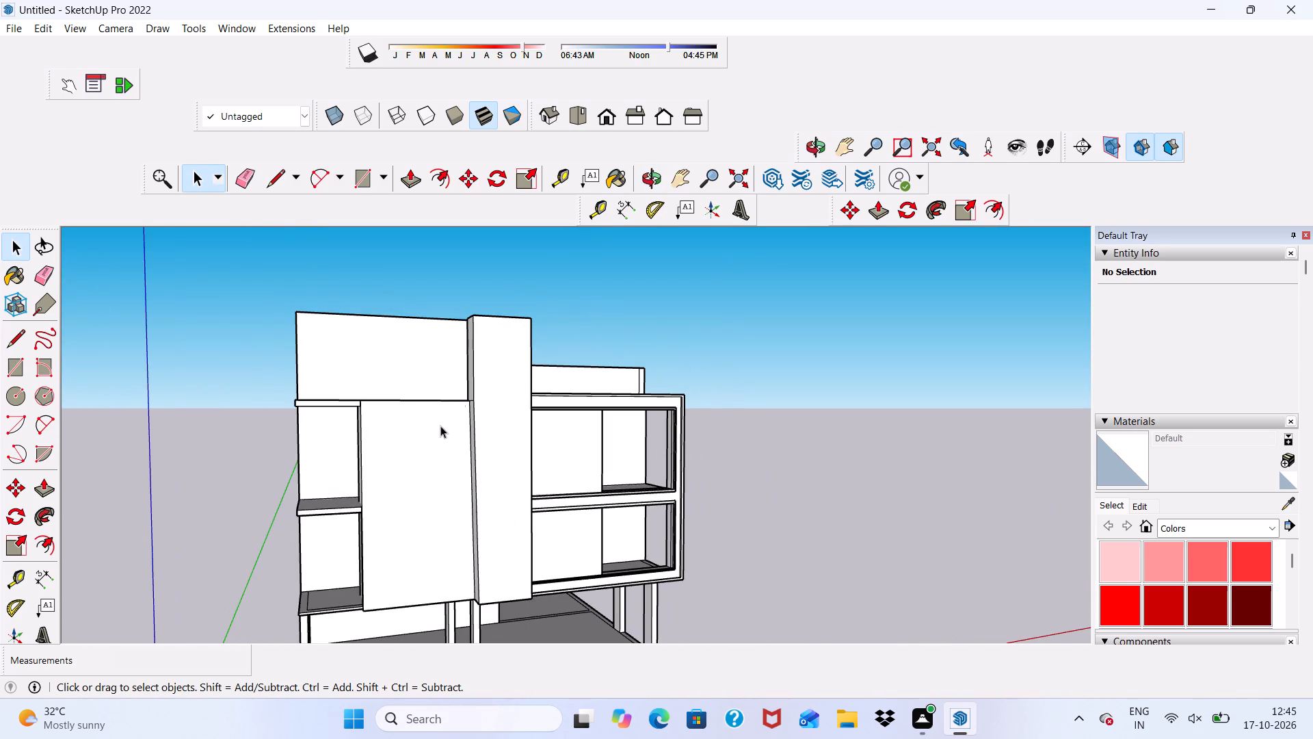
Push/Pull the front wall panel beside the tall panel outward 2', flush with the tall panel's front face.
{"action": "left_click", "coordinate": [422, 463]}
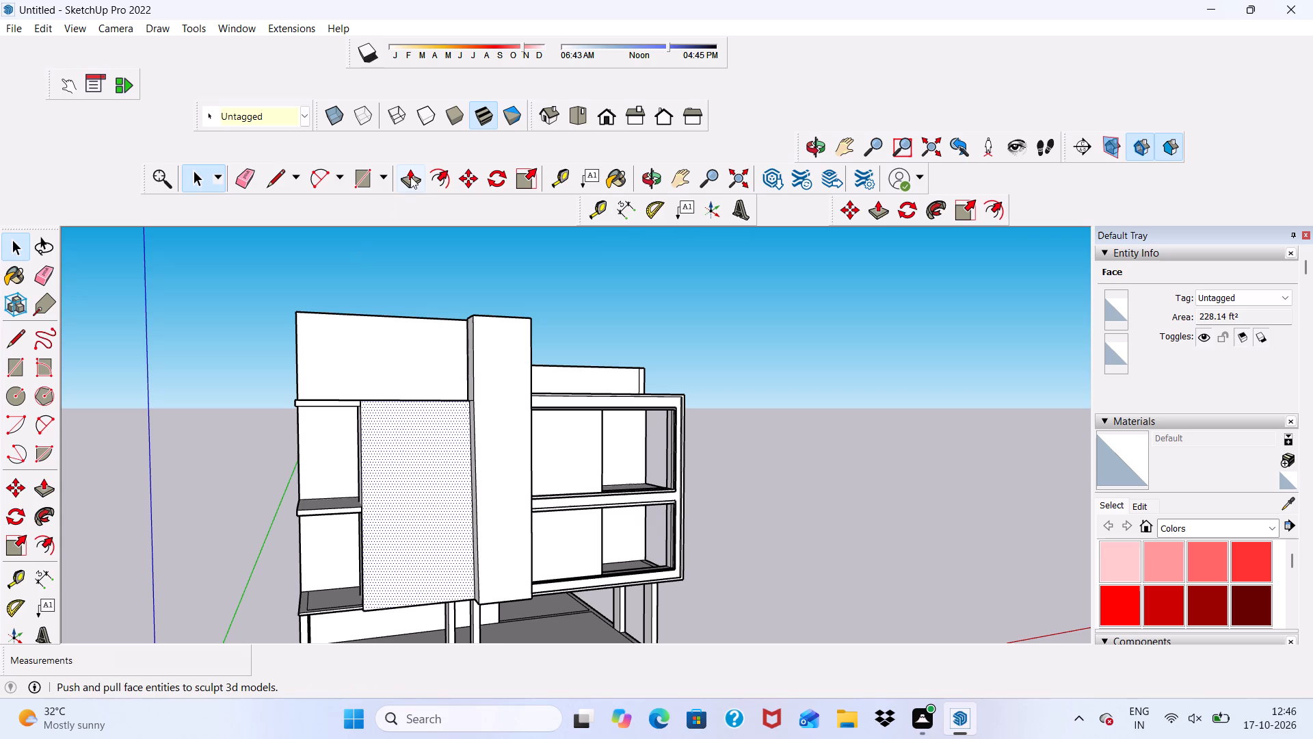
{"action": "left_click", "coordinate": [410, 176]}
{"action": "left_click", "coordinate": [386, 416]}
{"action": "left_click", "coordinate": [481, 386]}
{"action": "scroll", "coordinate": [479, 402], "scroll_direction": "down", "scroll_amount": 6}
{"action": "middle_click_drag", "start_coordinate": [479, 444], "coordinate": [295, 517]}
{"action": "key", "text": "v"}
{"action": "scroll", "coordinate": [508, 385], "scroll_direction": "up", "scroll_amount": 2}
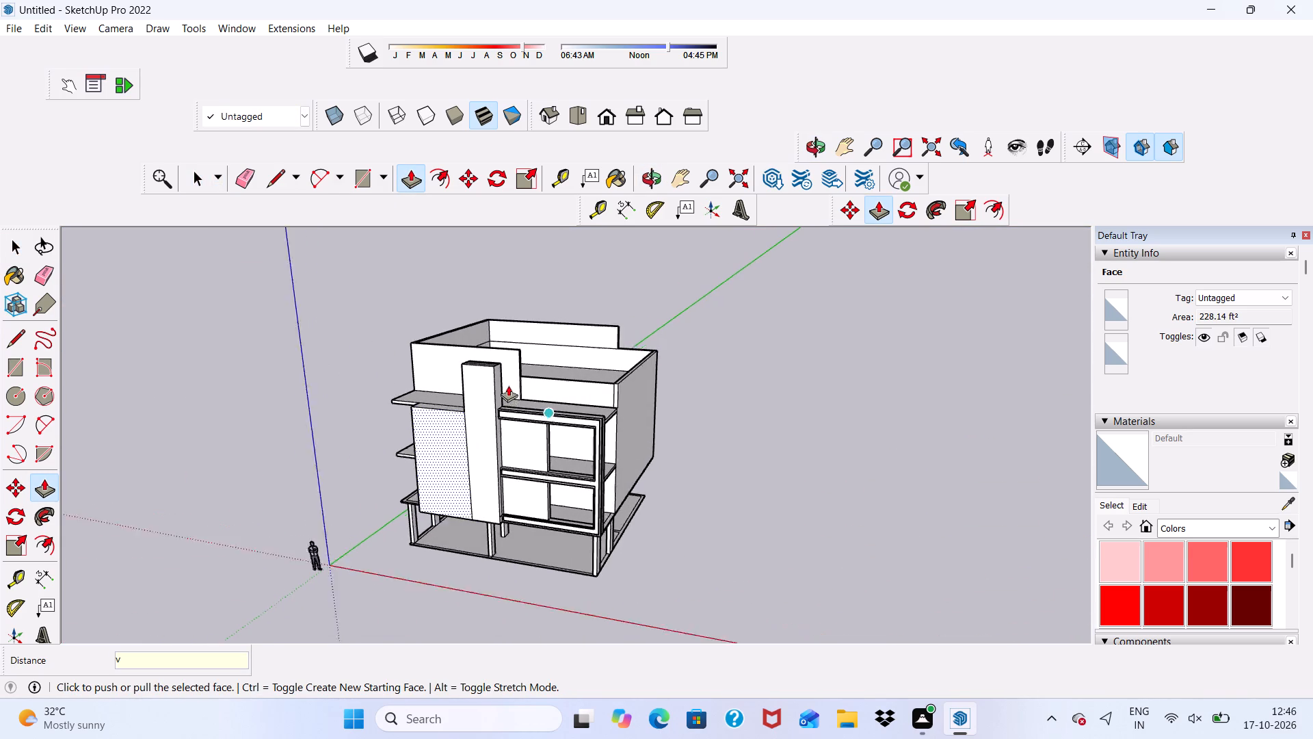
{"action": "scroll", "coordinate": [508, 385], "scroll_direction": "up", "scroll_amount": 4}
{"action": "scroll", "coordinate": [507, 329], "scroll_direction": "up", "scroll_amount": 1}
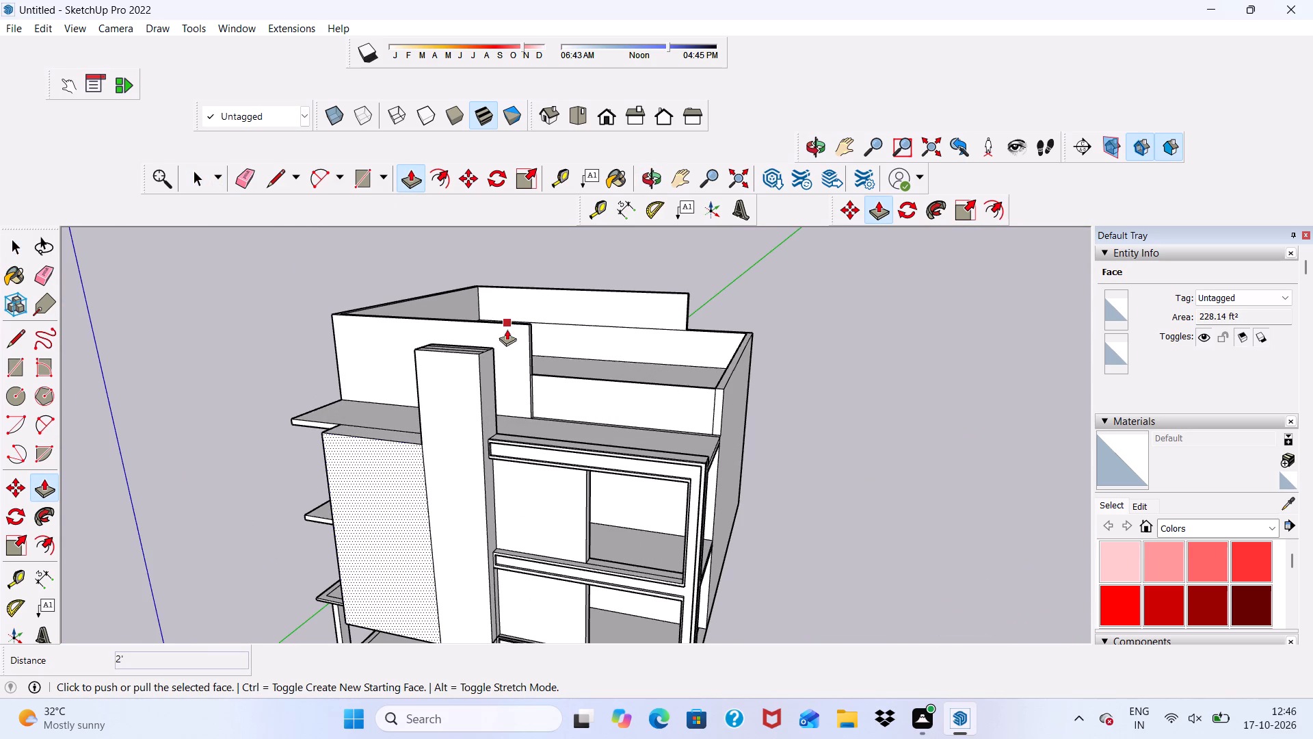
{"action": "scroll", "coordinate": [507, 329], "scroll_direction": "up", "scroll_amount": 3}
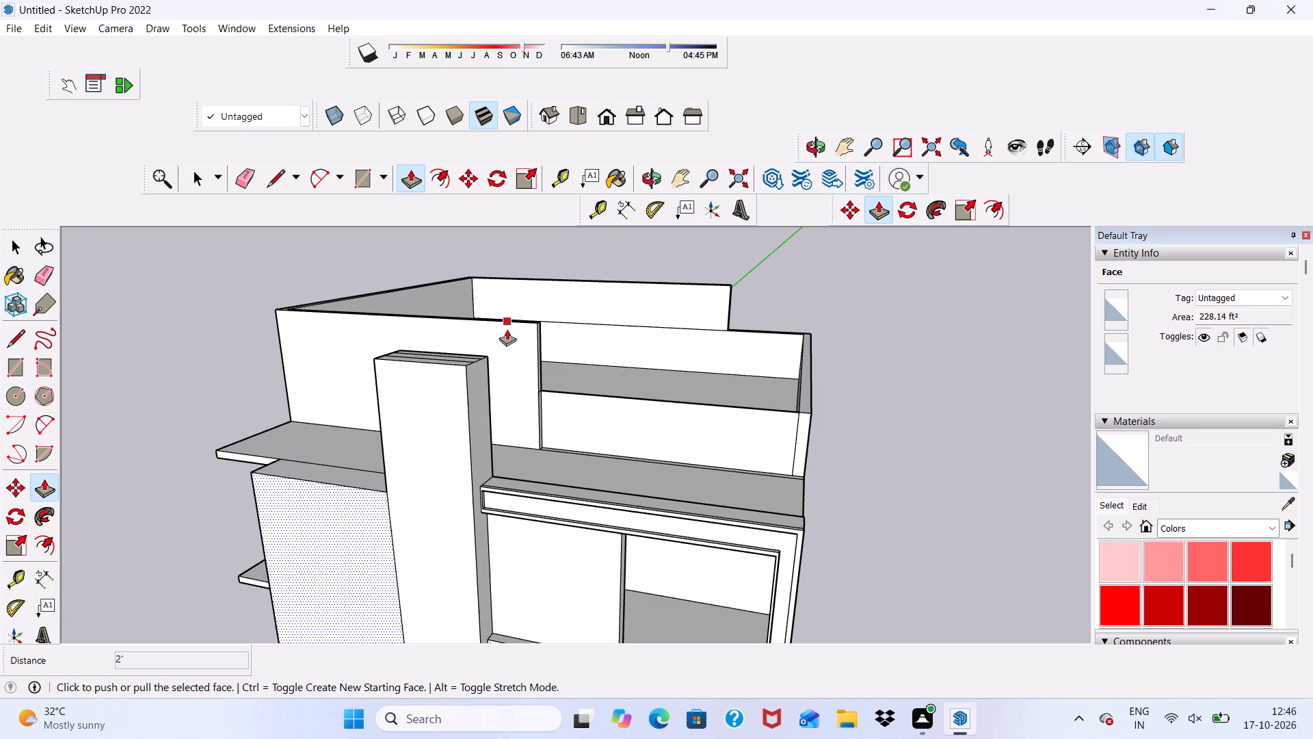
{"action": "key", "text": "space"}
Erase the leftover seam line on the top face of the tall panel.
{"action": "scroll", "coordinate": [461, 352], "scroll_direction": "down", "scroll_amount": 5}
{"action": "middle_click_drag", "start_coordinate": [464, 355], "coordinate": [440, 425]}
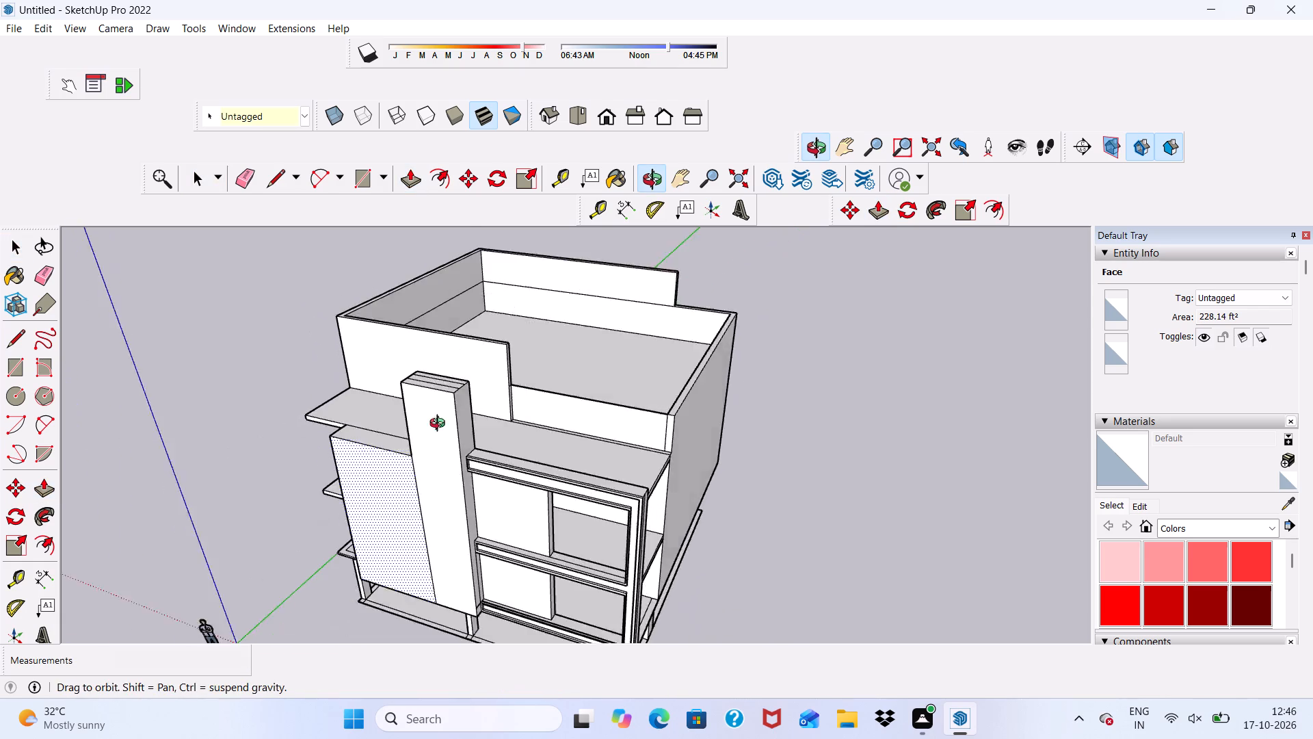
{"action": "middle_click_drag", "start_coordinate": [440, 425], "coordinate": [398, 456]}
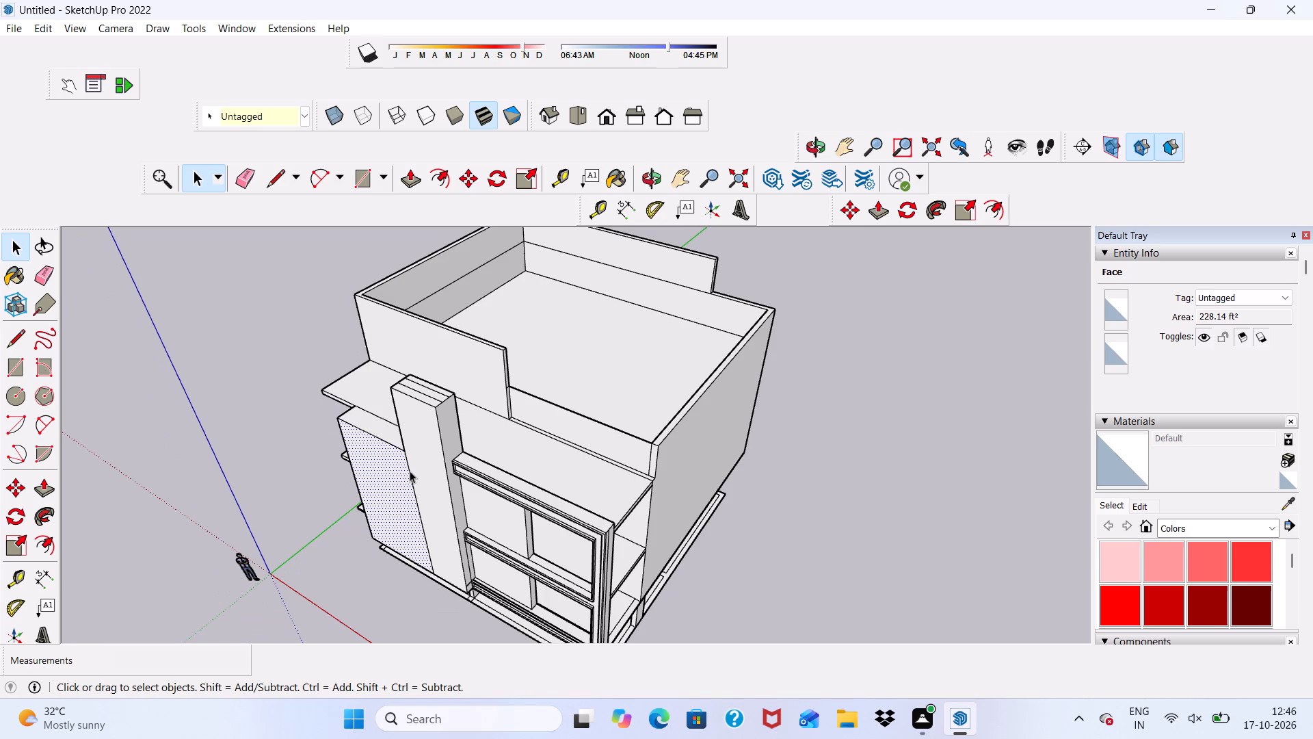
{"action": "left_click", "coordinate": [243, 176]}
{"action": "scroll", "coordinate": [412, 408], "scroll_direction": "up", "scroll_amount": 9}
{"action": "left_click_drag", "start_coordinate": [433, 379], "coordinate": [450, 369]}
{"action": "scroll", "coordinate": [457, 385], "scroll_direction": "down", "scroll_amount": 4}
{"action": "middle_click_drag", "start_coordinate": [497, 461], "coordinate": [191, 387]}
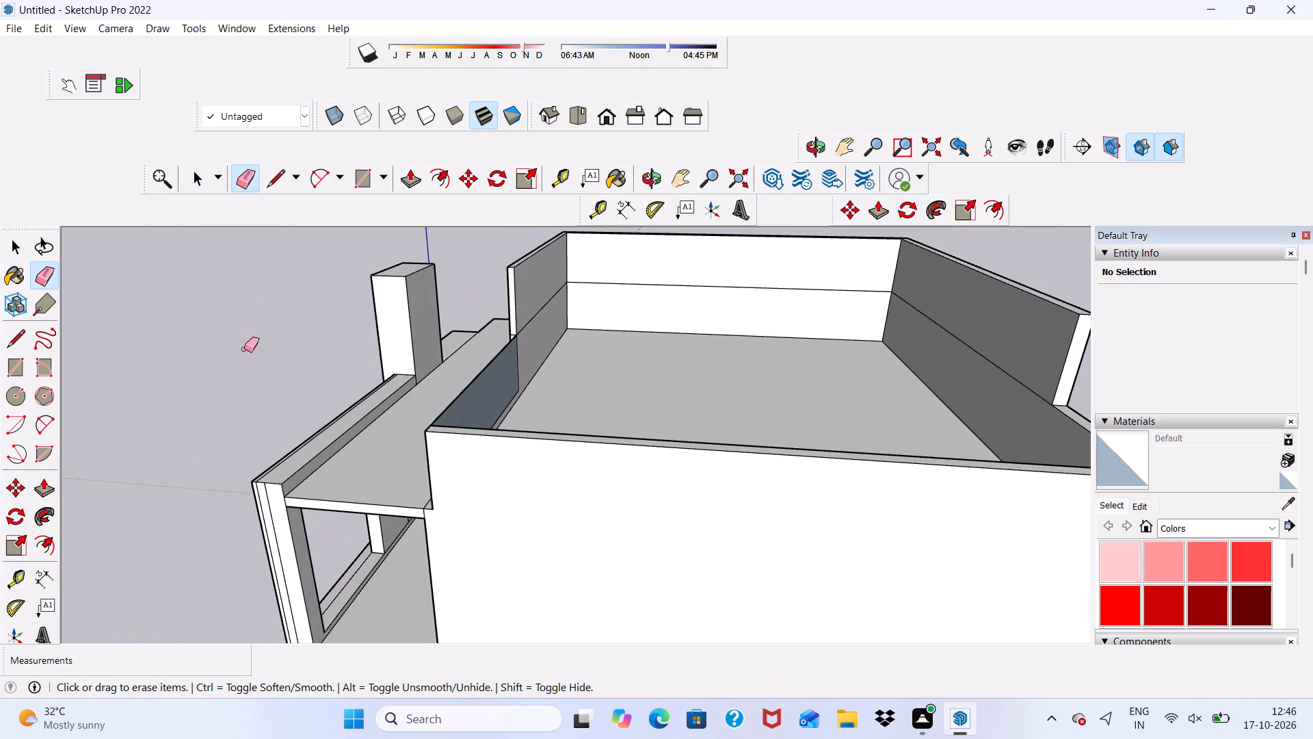
{"action": "key", "text": "space"}
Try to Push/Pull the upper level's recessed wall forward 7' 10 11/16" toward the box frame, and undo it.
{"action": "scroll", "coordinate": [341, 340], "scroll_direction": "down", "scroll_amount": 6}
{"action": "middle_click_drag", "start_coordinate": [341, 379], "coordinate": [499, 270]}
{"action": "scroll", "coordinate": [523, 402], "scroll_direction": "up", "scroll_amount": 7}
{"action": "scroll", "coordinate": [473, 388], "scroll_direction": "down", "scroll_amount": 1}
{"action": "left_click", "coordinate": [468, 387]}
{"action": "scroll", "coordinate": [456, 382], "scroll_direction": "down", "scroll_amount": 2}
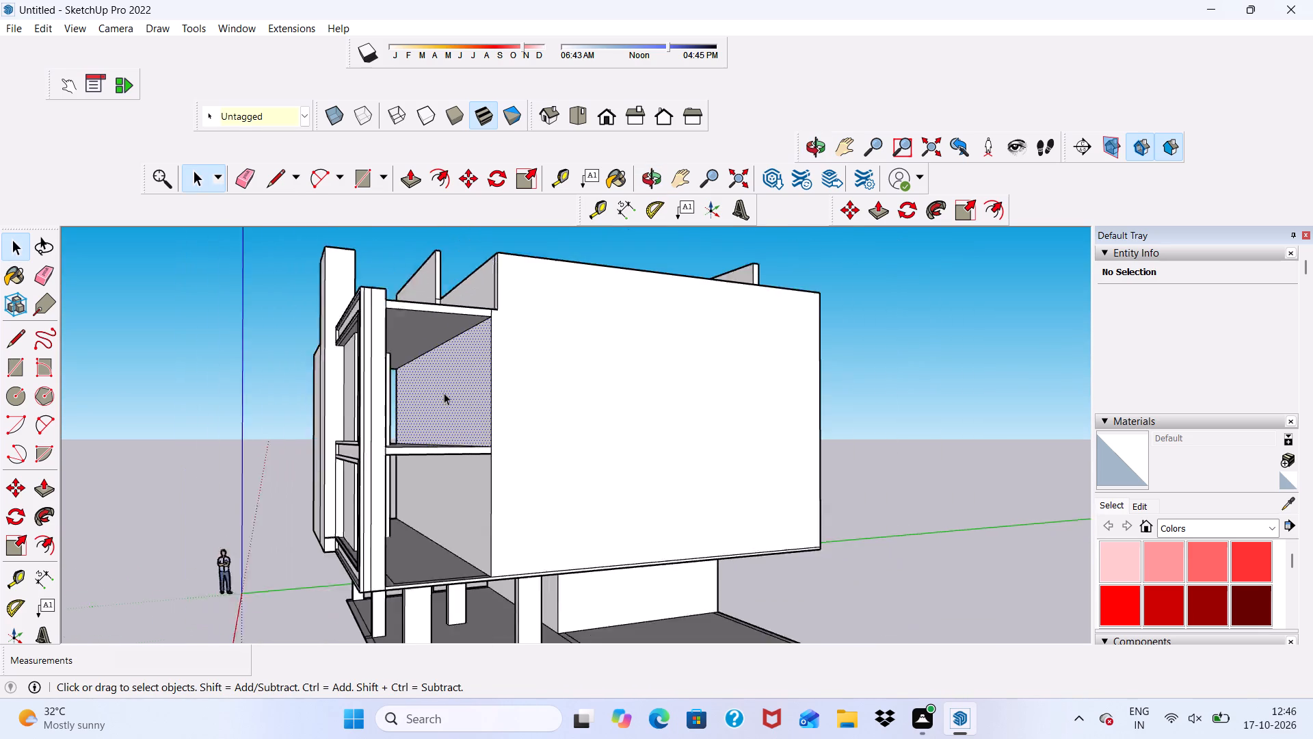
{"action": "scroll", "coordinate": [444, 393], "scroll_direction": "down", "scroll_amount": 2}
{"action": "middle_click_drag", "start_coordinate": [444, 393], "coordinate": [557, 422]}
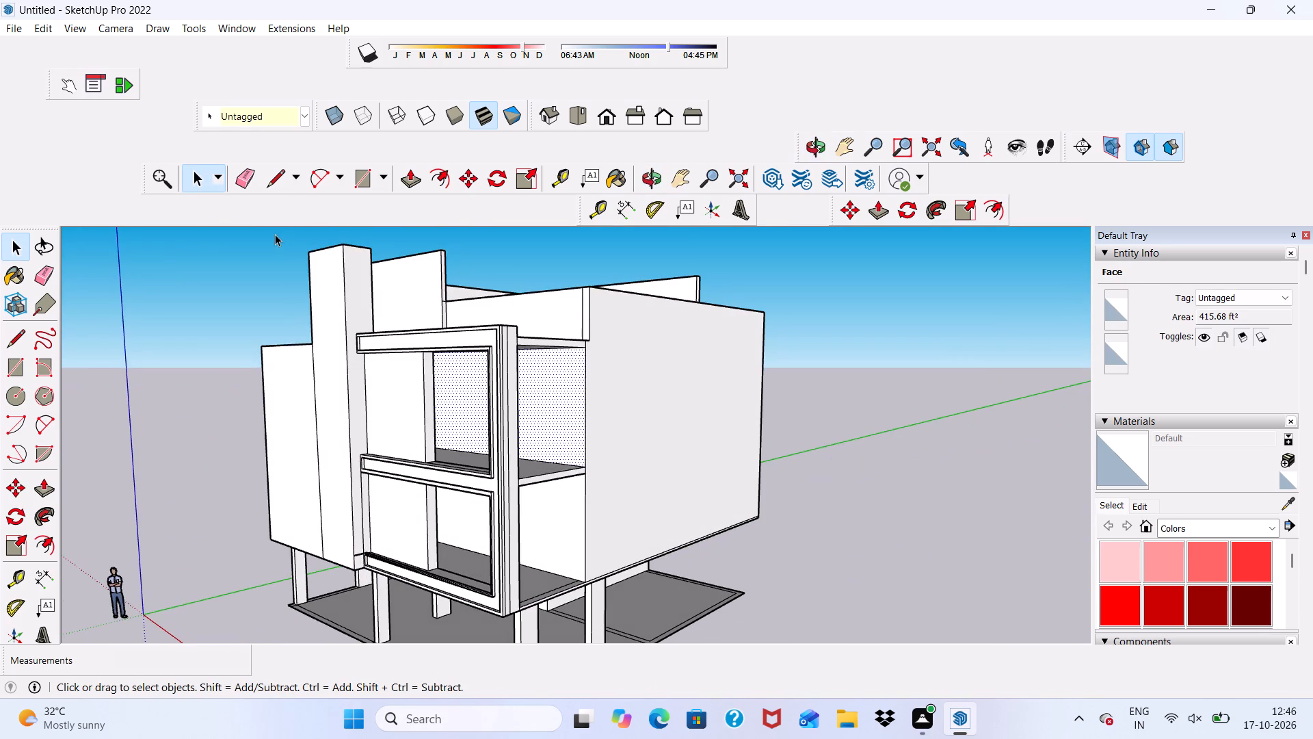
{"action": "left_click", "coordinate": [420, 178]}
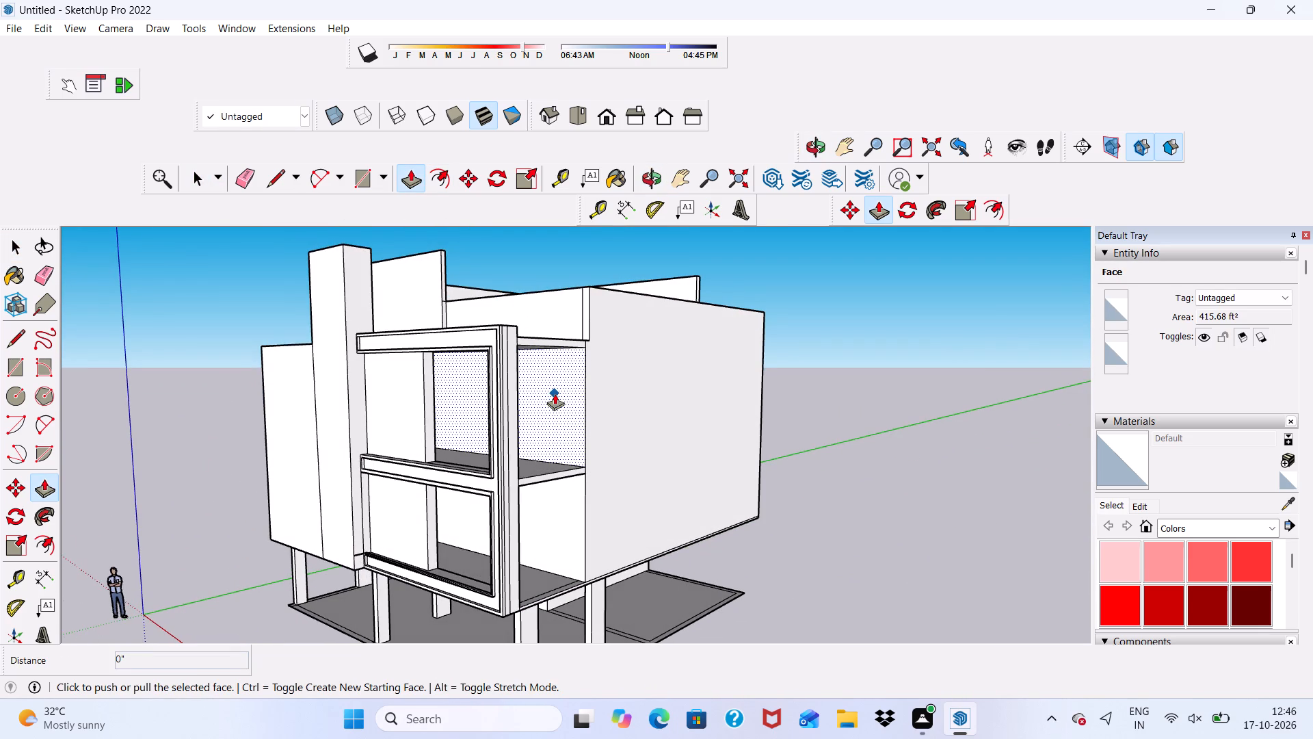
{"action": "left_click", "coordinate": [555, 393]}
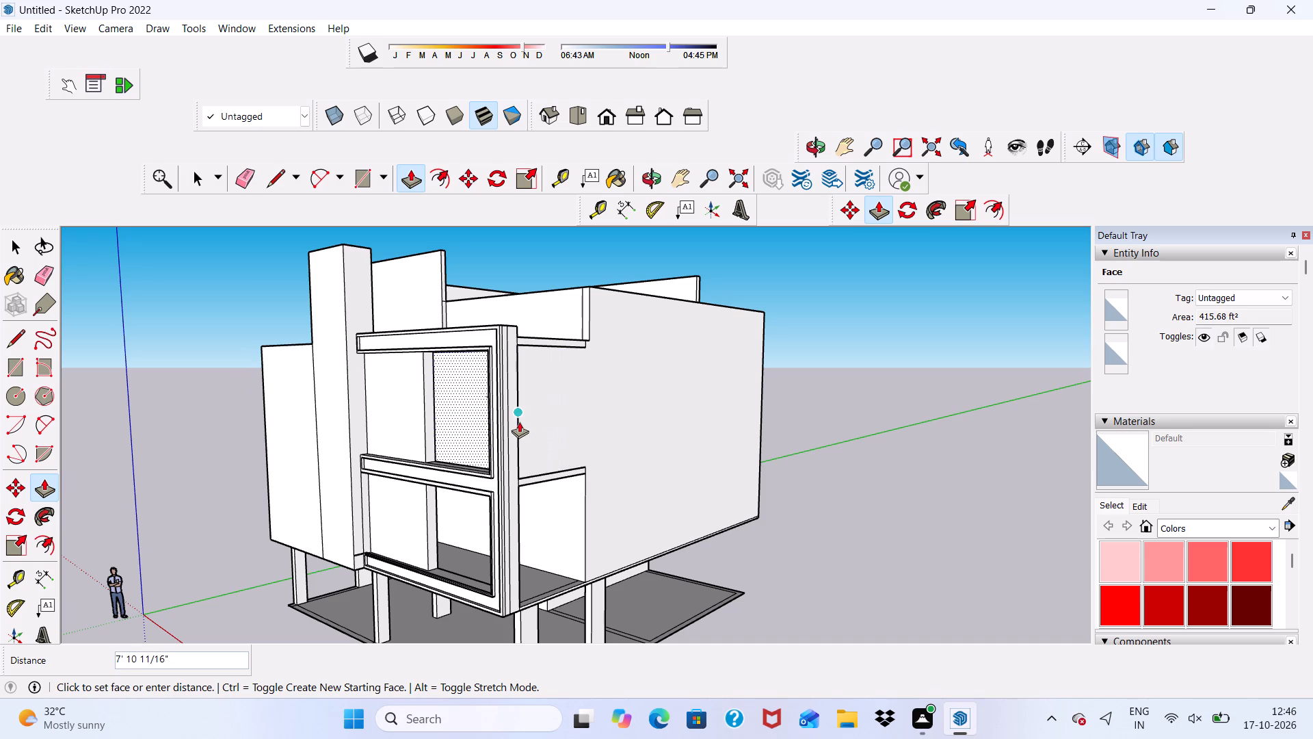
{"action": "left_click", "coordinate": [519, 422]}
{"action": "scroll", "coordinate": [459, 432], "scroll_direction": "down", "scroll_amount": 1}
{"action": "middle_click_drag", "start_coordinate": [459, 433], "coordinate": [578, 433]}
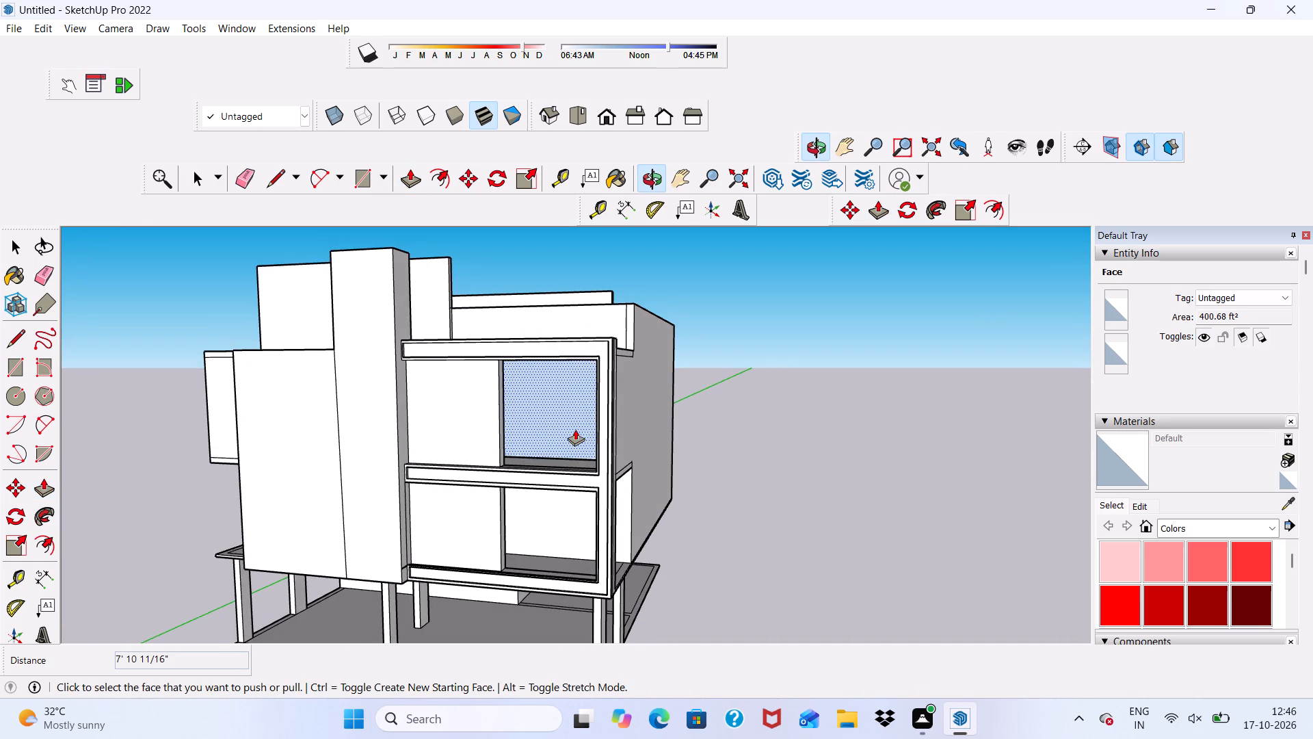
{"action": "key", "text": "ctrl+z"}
Push/Pull the upper level's recessed wall forward 4' 2 1/2" between the top and middle slabs, and check it from the front and side.
{"action": "left_click", "coordinate": [542, 434]}
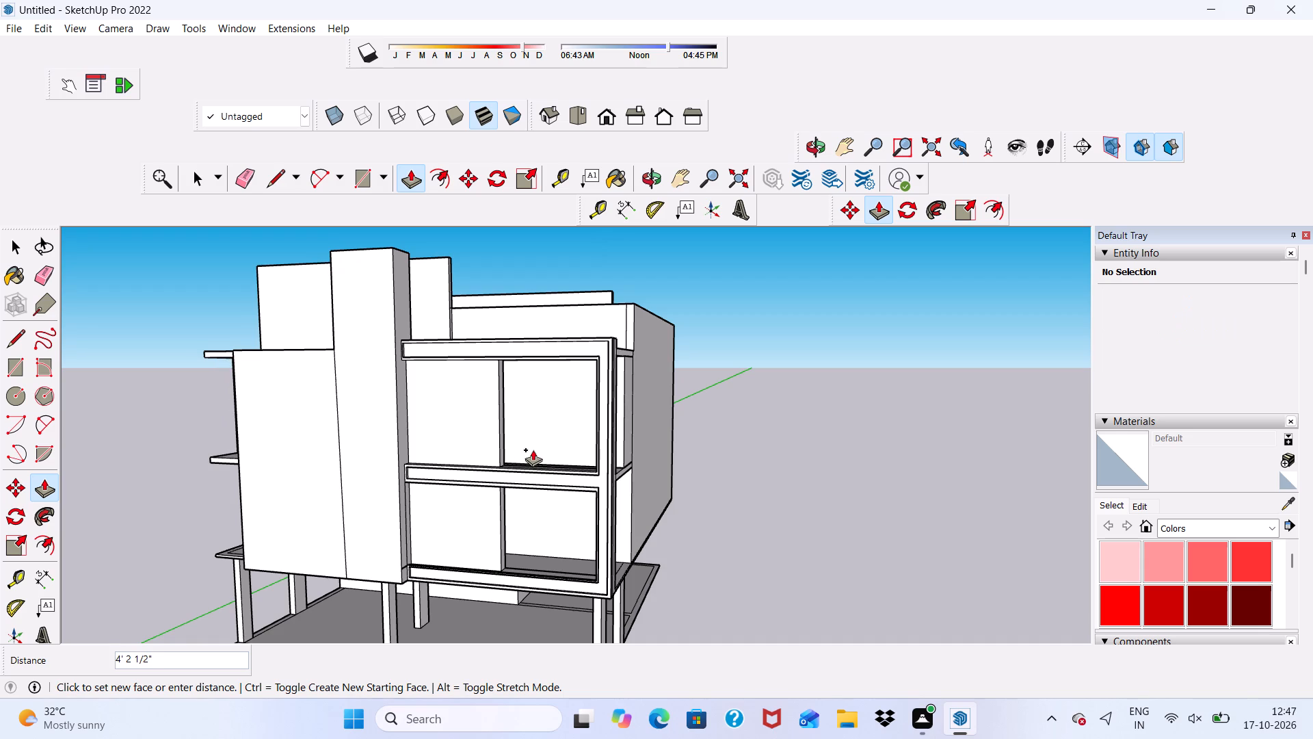
{"action": "left_click", "coordinate": [533, 450]}
{"action": "middle_click_drag", "start_coordinate": [507, 443], "coordinate": [782, 476]}
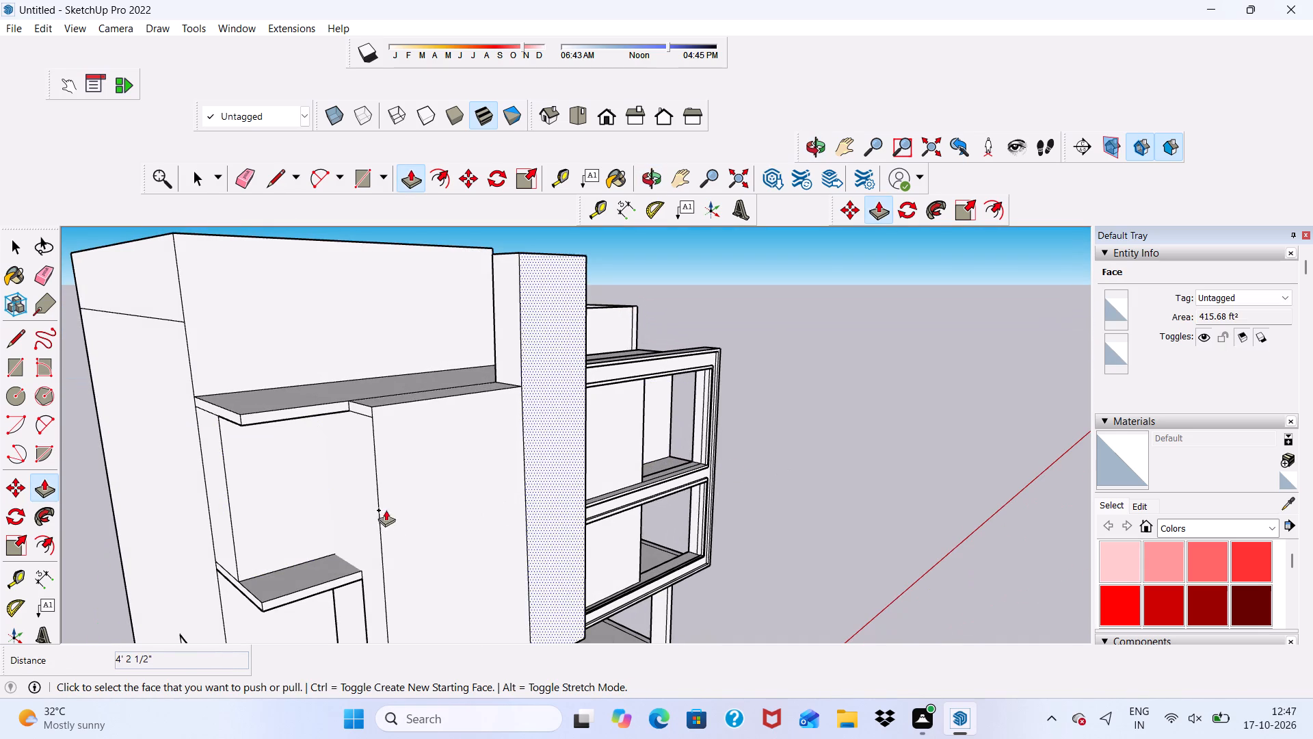
{"action": "key", "text": "space"}
{"action": "scroll", "coordinate": [287, 452], "scroll_direction": "down", "scroll_amount": 5}
{"action": "middle_click_drag", "start_coordinate": [365, 478], "coordinate": [150, 414]}
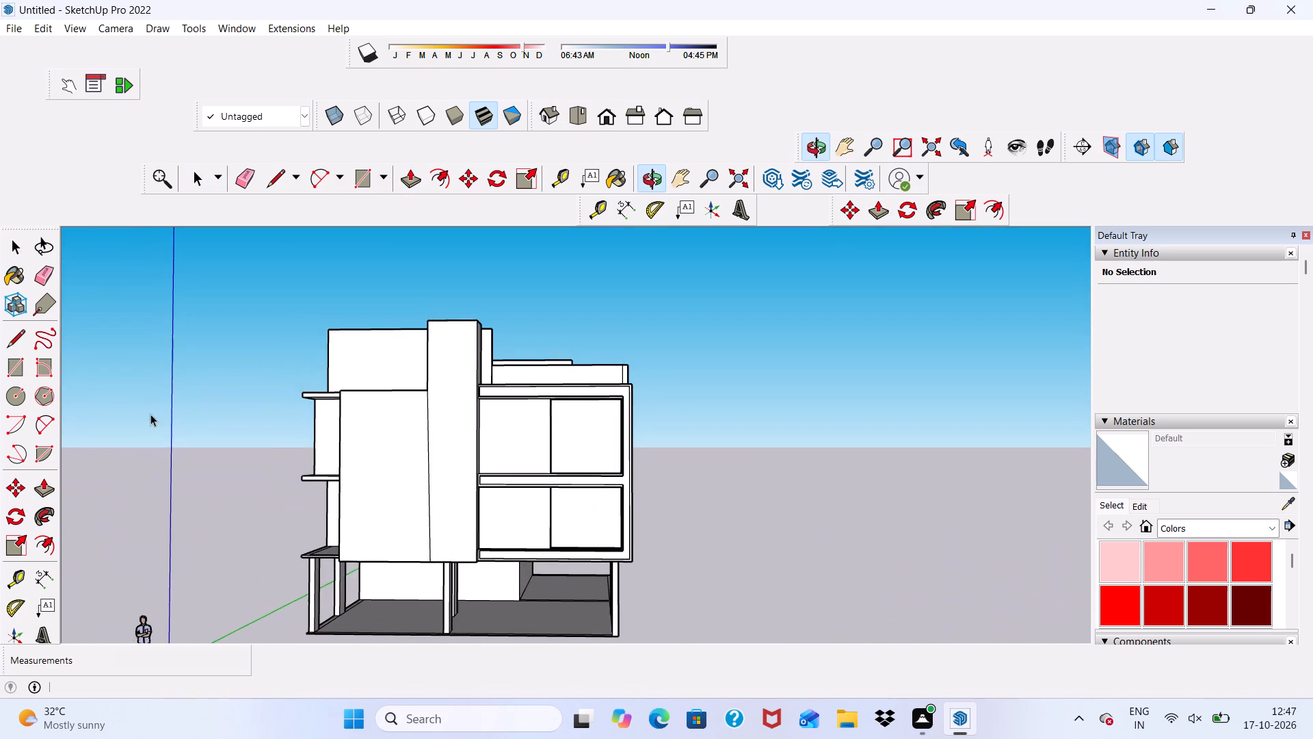
{"action": "scroll", "coordinate": [556, 408], "scroll_direction": "up", "scroll_amount": 6}
{"action": "scroll", "coordinate": [566, 411], "scroll_direction": "down", "scroll_amount": 1}
{"action": "middle_click_drag", "start_coordinate": [566, 412], "coordinate": [155, 458]}
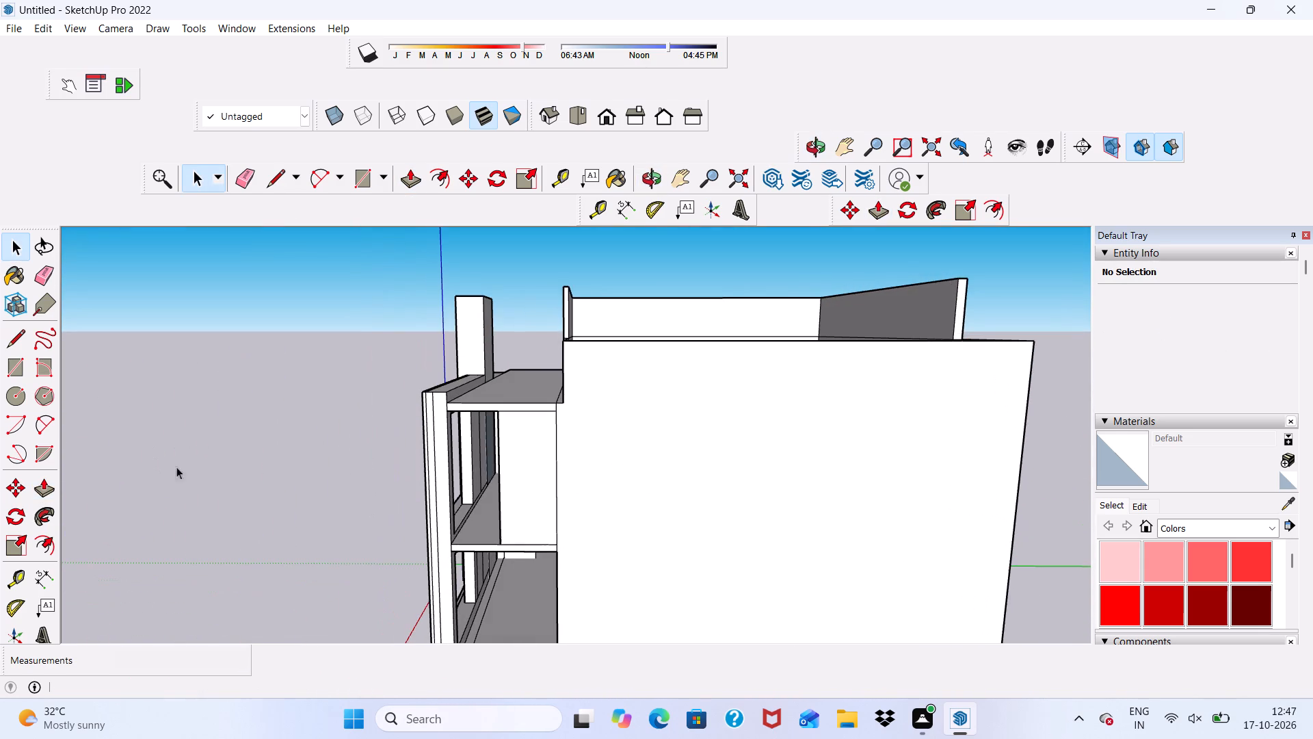
Erase the vertical seam line between the upper level's forward-pulled wall and the building's side wall, below the top slab.
{"action": "key", "text": "space"}
{"action": "left_click", "coordinate": [233, 177]}
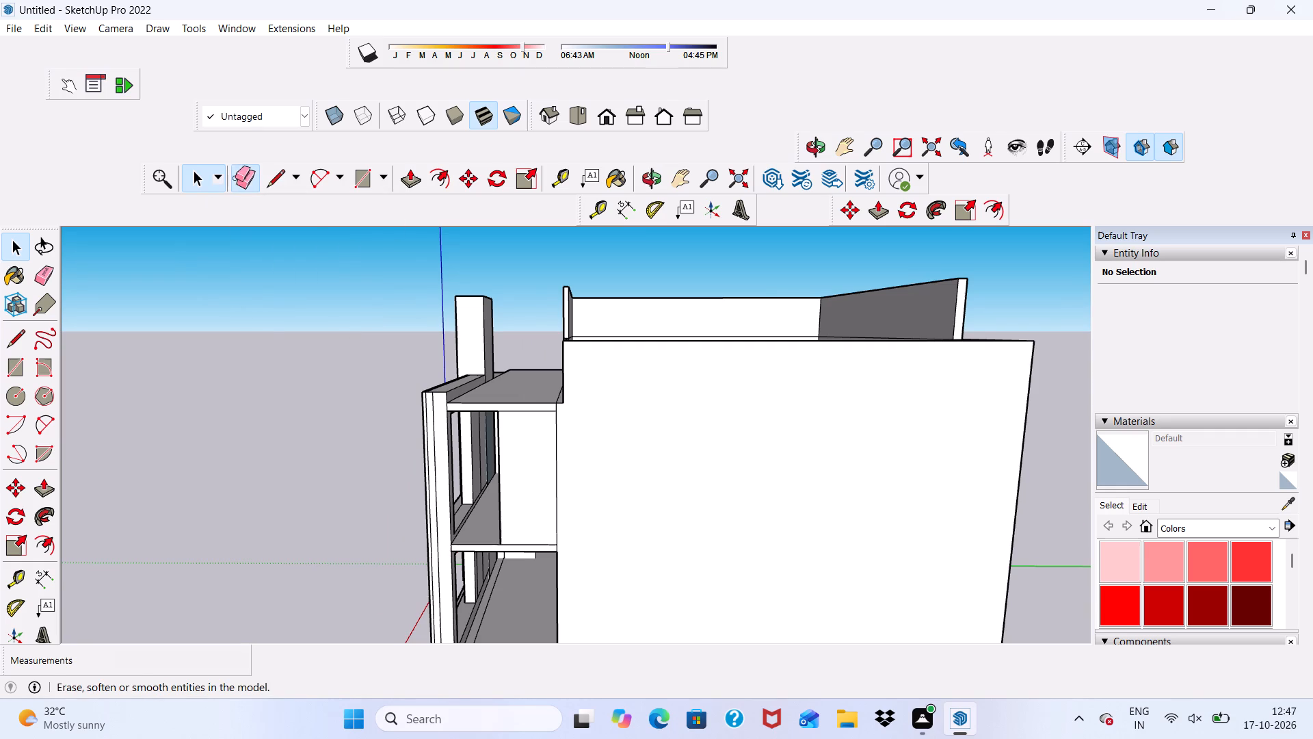
{"action": "left_click_drag", "start_coordinate": [550, 442], "coordinate": [583, 463]}
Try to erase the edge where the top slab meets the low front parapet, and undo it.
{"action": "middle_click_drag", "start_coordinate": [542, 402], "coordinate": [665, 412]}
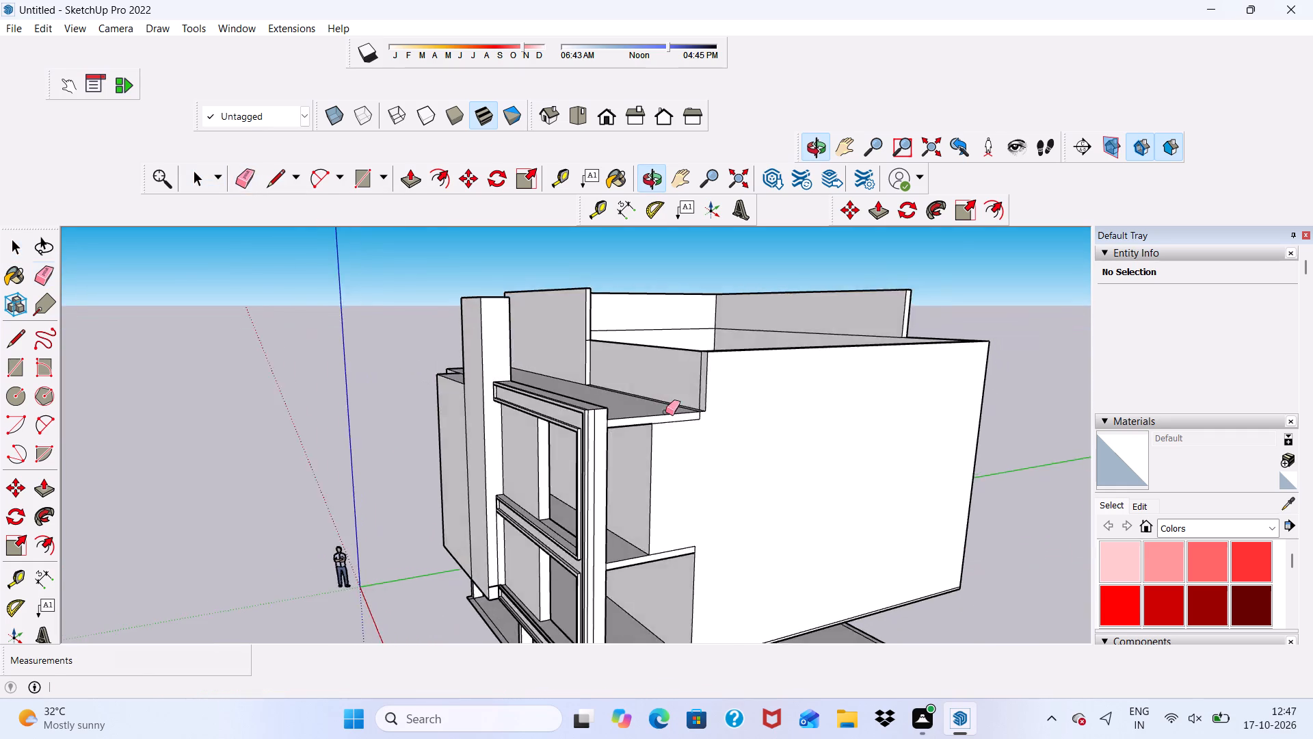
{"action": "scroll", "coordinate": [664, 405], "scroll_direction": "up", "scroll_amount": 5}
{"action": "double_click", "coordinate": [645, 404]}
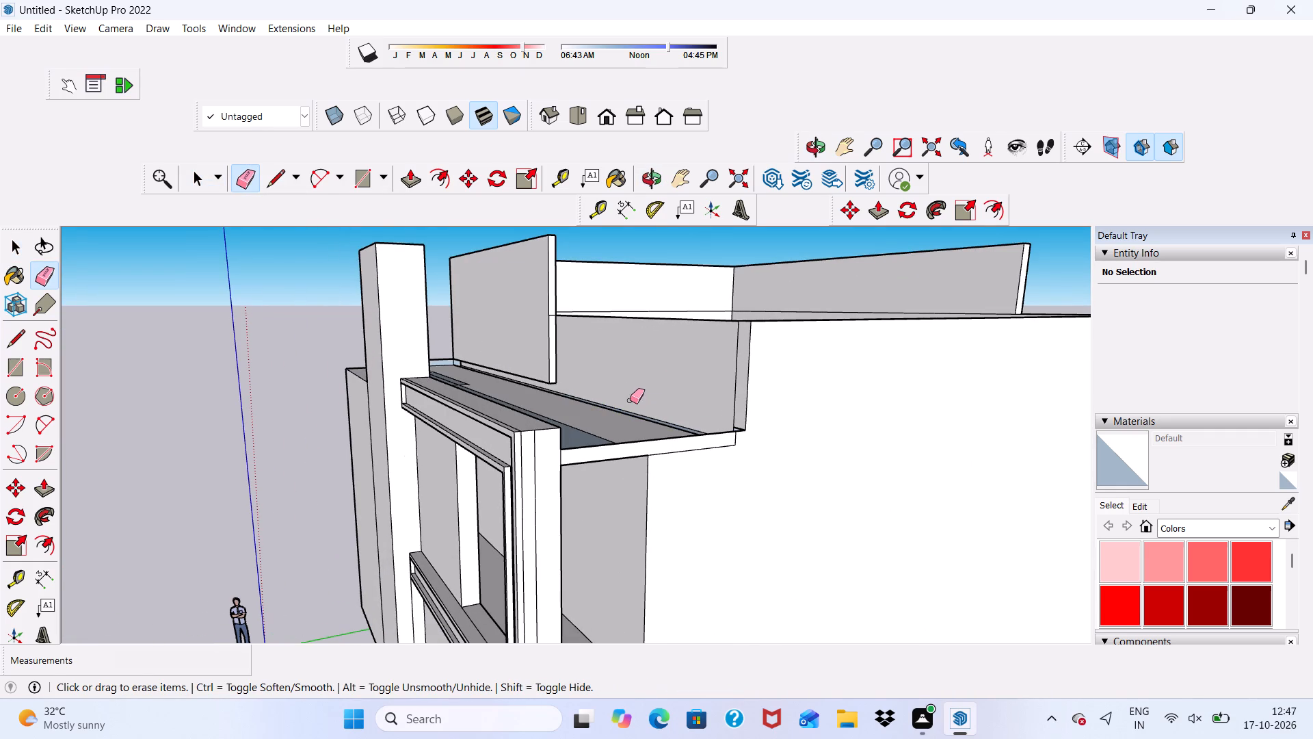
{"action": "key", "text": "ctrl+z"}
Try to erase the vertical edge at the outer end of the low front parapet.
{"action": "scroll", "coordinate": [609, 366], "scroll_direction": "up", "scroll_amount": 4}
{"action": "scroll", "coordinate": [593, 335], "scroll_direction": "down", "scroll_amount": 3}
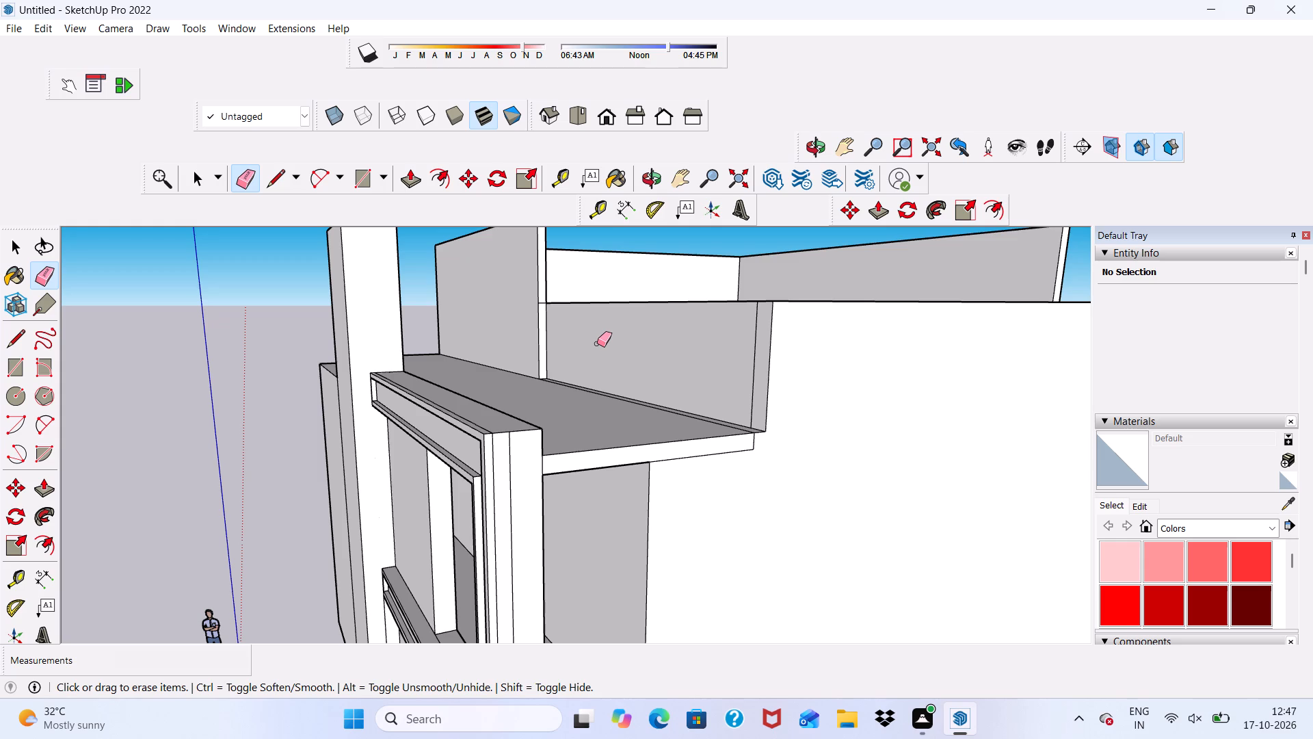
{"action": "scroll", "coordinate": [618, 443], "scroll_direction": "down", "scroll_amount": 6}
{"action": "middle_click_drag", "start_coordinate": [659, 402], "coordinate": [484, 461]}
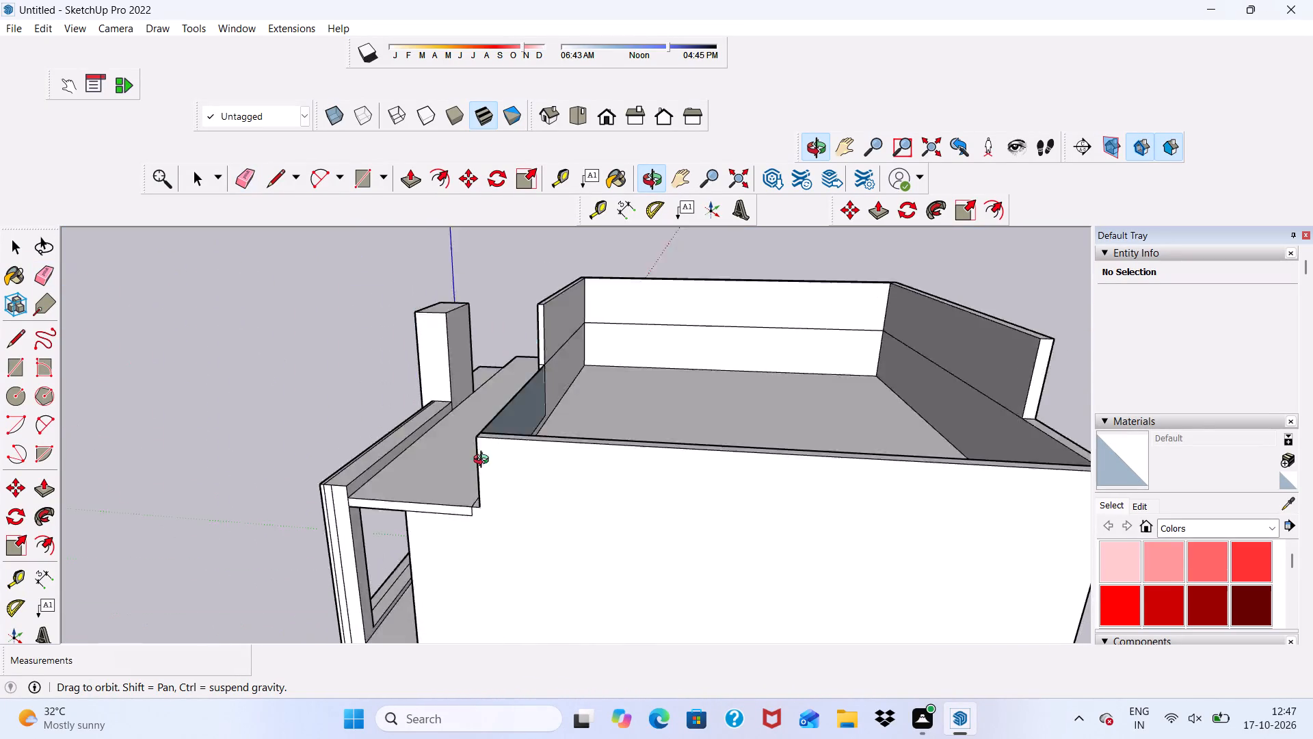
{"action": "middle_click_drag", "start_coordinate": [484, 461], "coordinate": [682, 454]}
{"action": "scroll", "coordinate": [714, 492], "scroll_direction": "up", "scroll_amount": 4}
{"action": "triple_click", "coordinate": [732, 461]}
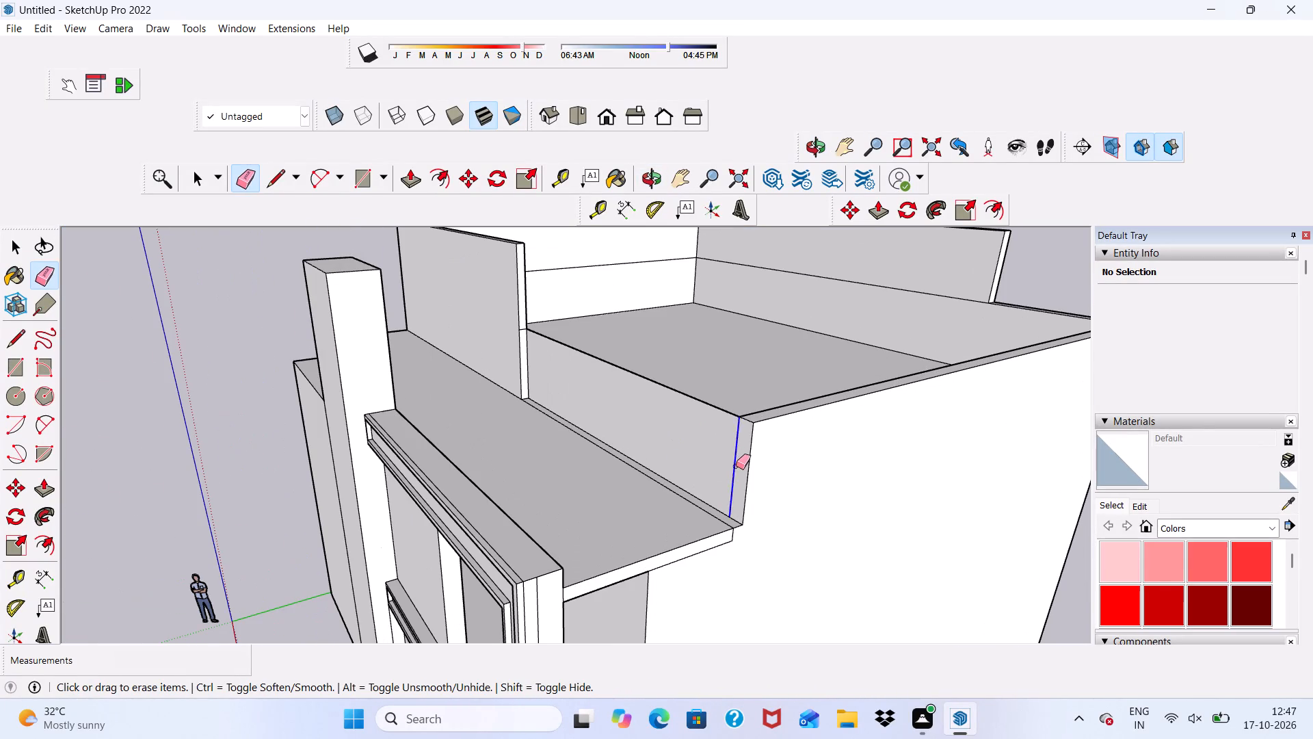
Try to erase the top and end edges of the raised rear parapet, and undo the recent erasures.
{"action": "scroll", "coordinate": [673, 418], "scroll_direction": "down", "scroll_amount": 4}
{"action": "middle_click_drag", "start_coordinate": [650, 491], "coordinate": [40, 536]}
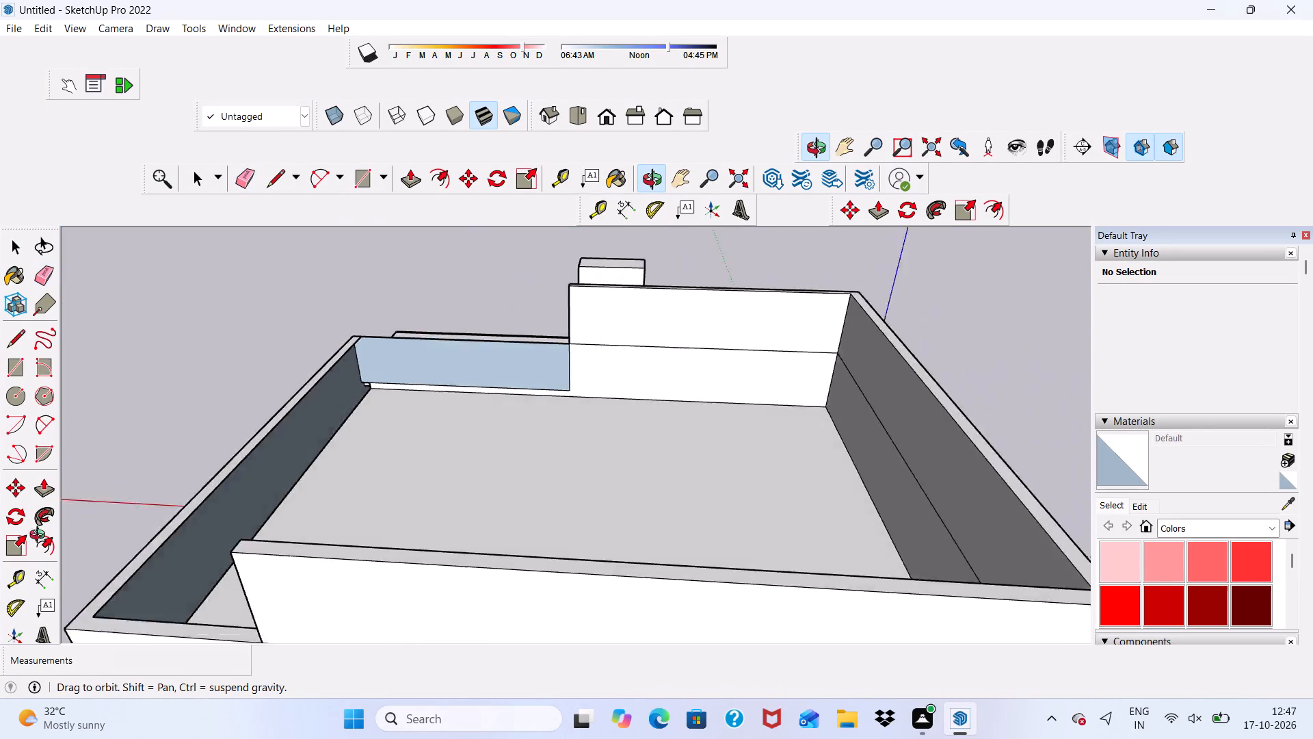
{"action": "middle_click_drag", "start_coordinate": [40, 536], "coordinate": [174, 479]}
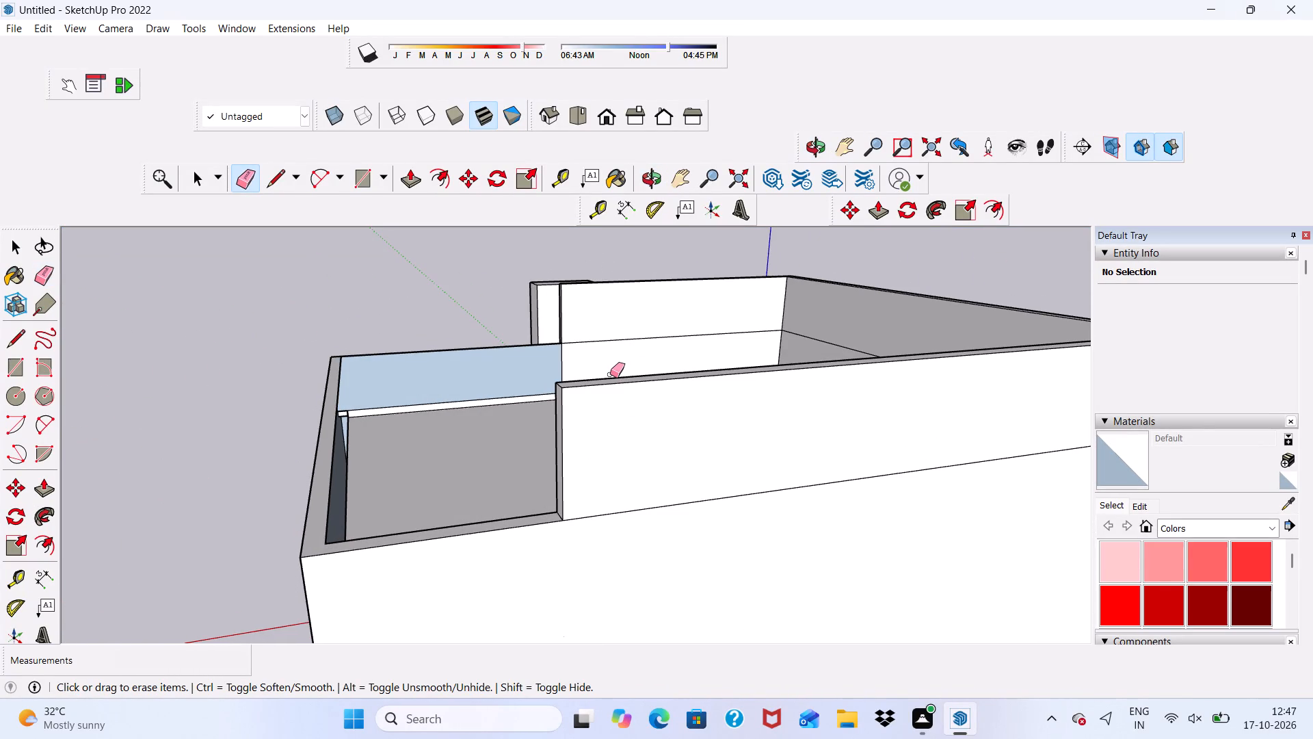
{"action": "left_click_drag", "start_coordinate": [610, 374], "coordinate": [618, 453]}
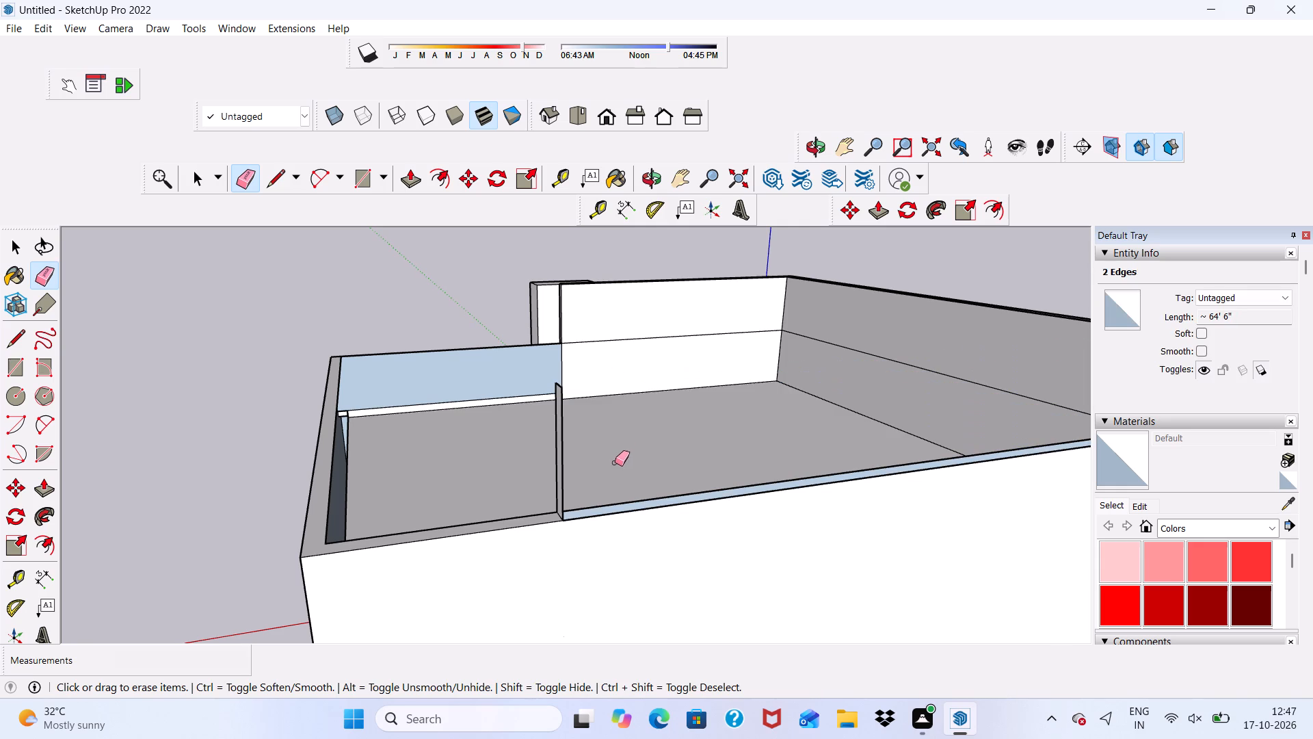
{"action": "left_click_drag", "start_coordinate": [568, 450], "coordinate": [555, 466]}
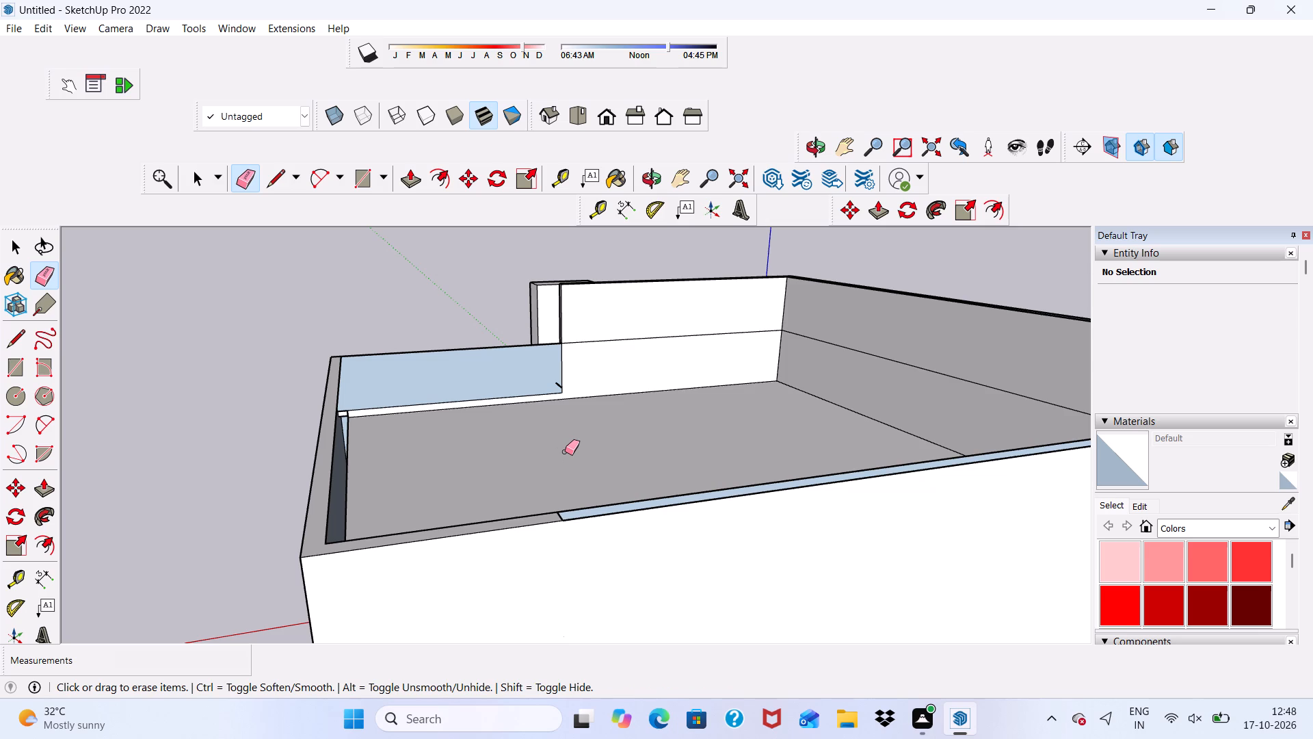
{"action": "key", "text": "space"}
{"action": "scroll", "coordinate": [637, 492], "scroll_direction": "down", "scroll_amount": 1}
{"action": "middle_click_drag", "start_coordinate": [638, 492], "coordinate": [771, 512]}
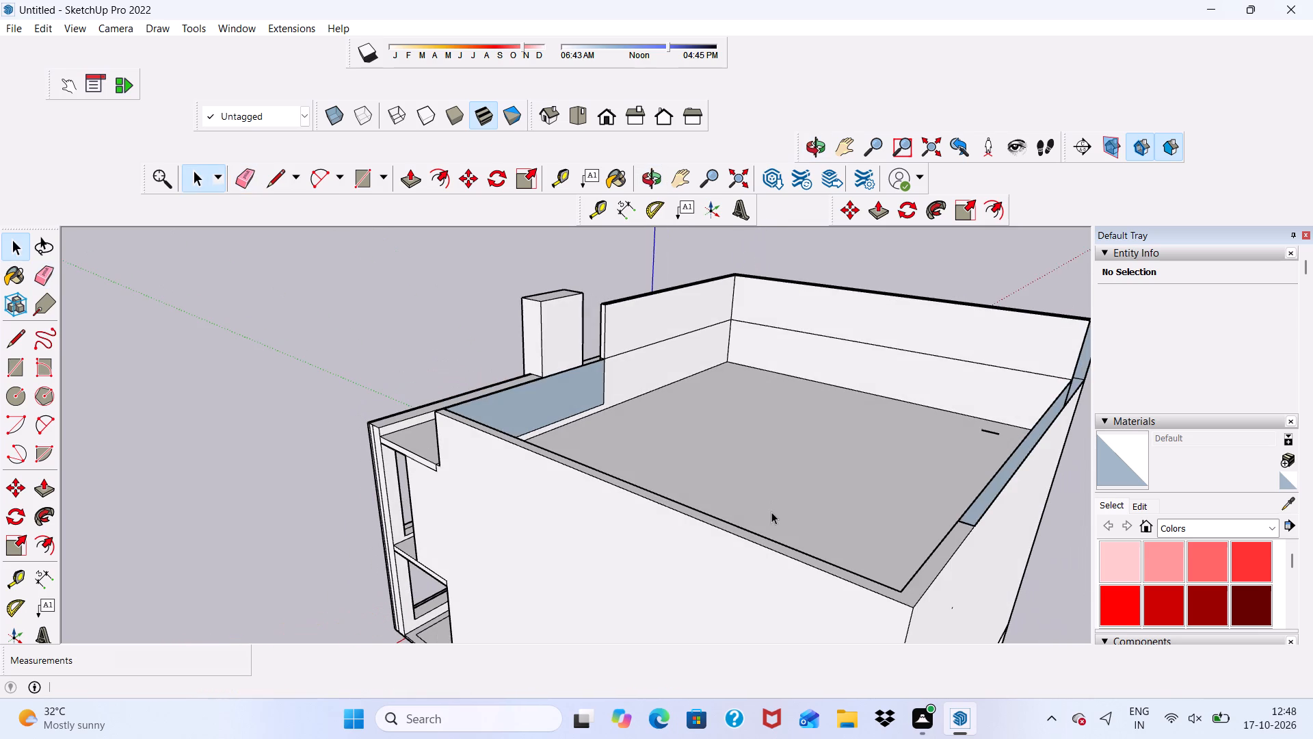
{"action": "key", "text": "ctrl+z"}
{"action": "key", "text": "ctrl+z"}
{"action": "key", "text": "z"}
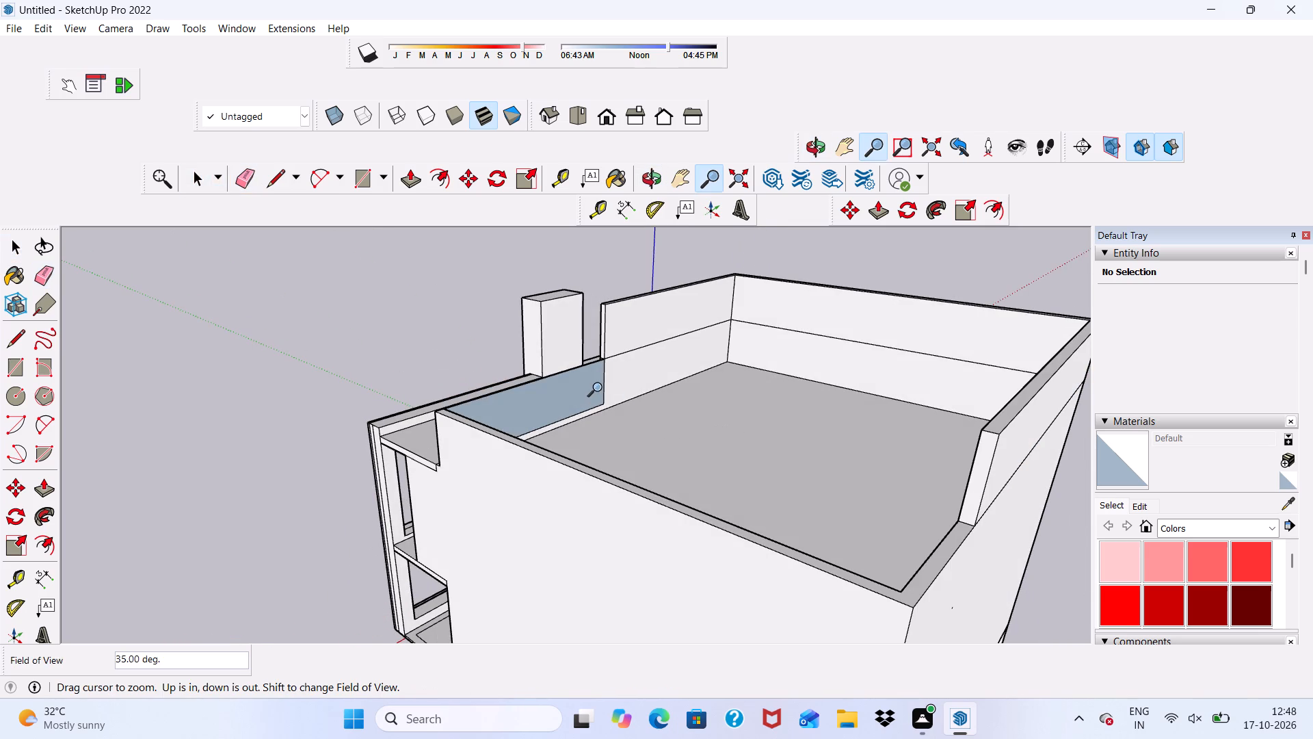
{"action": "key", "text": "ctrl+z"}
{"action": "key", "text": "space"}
Push/Pull the top face of the front top slab upward 5', level with the low parapet's top.
{"action": "scroll", "coordinate": [464, 431], "scroll_direction": "down", "scroll_amount": 1}
{"action": "middle_click_drag", "start_coordinate": [464, 431], "coordinate": [761, 474]}
{"action": "left_click", "coordinate": [661, 482]}
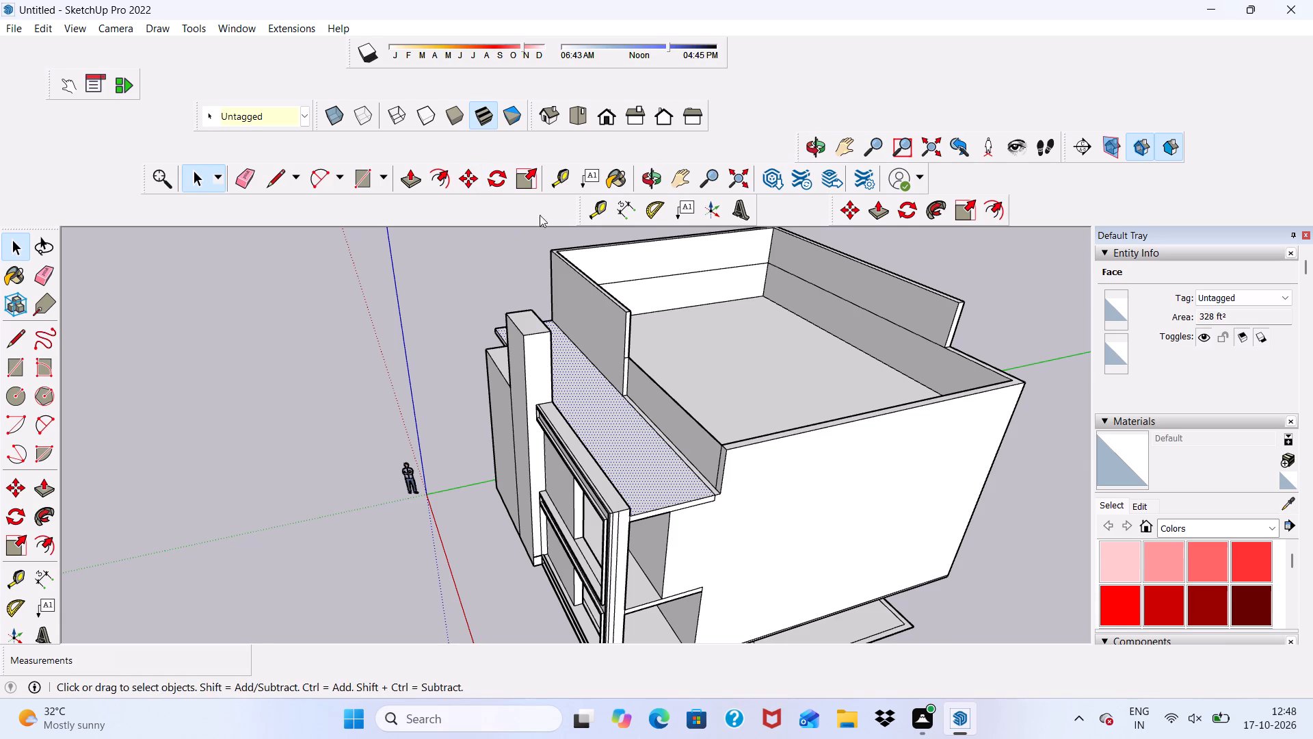
{"action": "left_click", "coordinate": [413, 176]}
{"action": "left_click", "coordinate": [651, 488]}
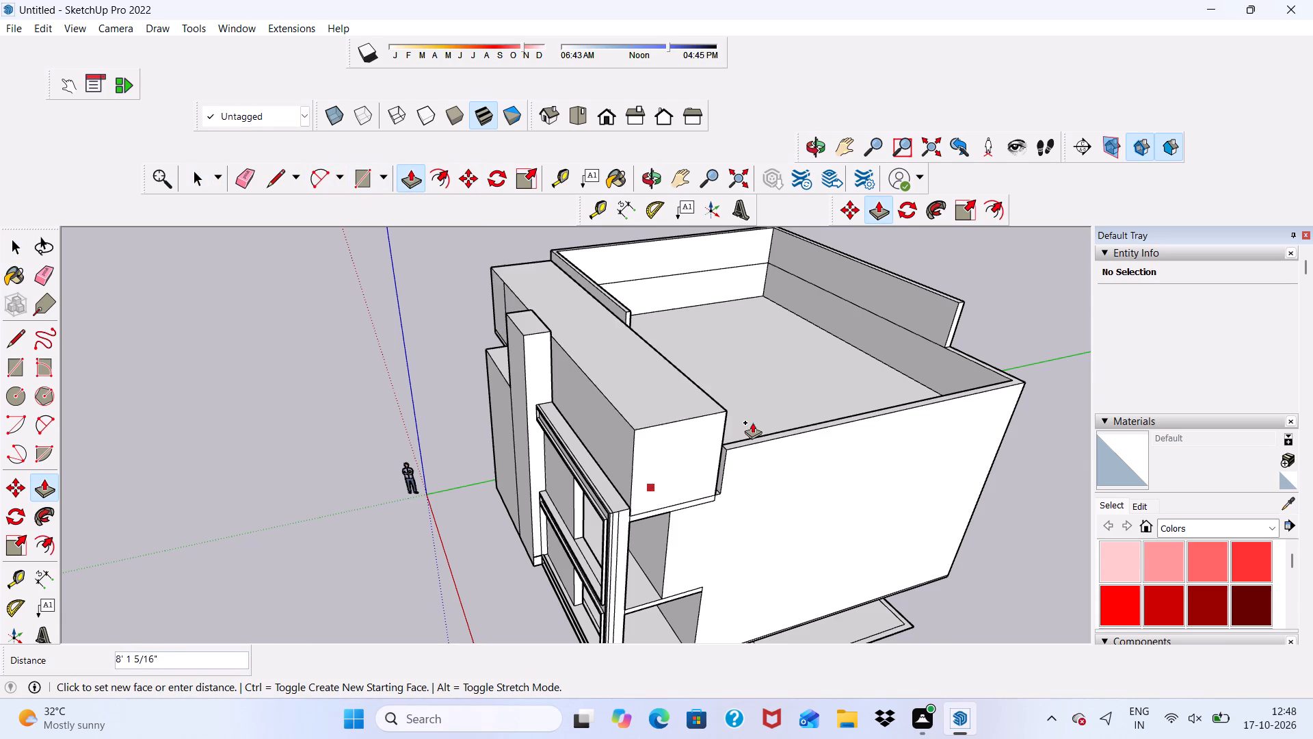
{"action": "left_click", "coordinate": [773, 443]}
{"action": "scroll", "coordinate": [754, 454], "scroll_direction": "down", "scroll_amount": 2}
{"action": "middle_click_drag", "start_coordinate": [746, 458], "coordinate": [973, 356]}
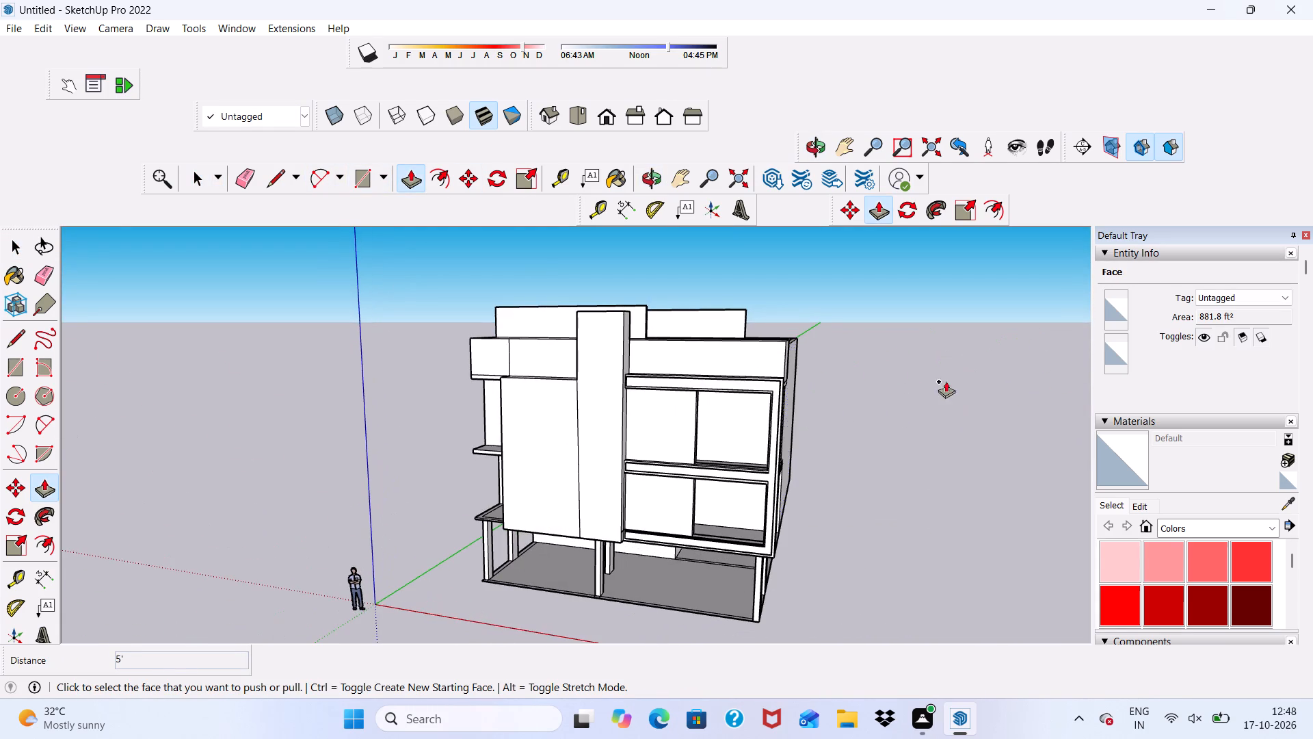
Push/Pull the back face of the raised front block 1' toward the roof, filling the low parapet's thickness.
{"action": "scroll", "coordinate": [758, 345], "scroll_direction": "up", "scroll_amount": 16}
{"action": "middle_click_drag", "start_coordinate": [620, 365], "coordinate": [635, 396]}
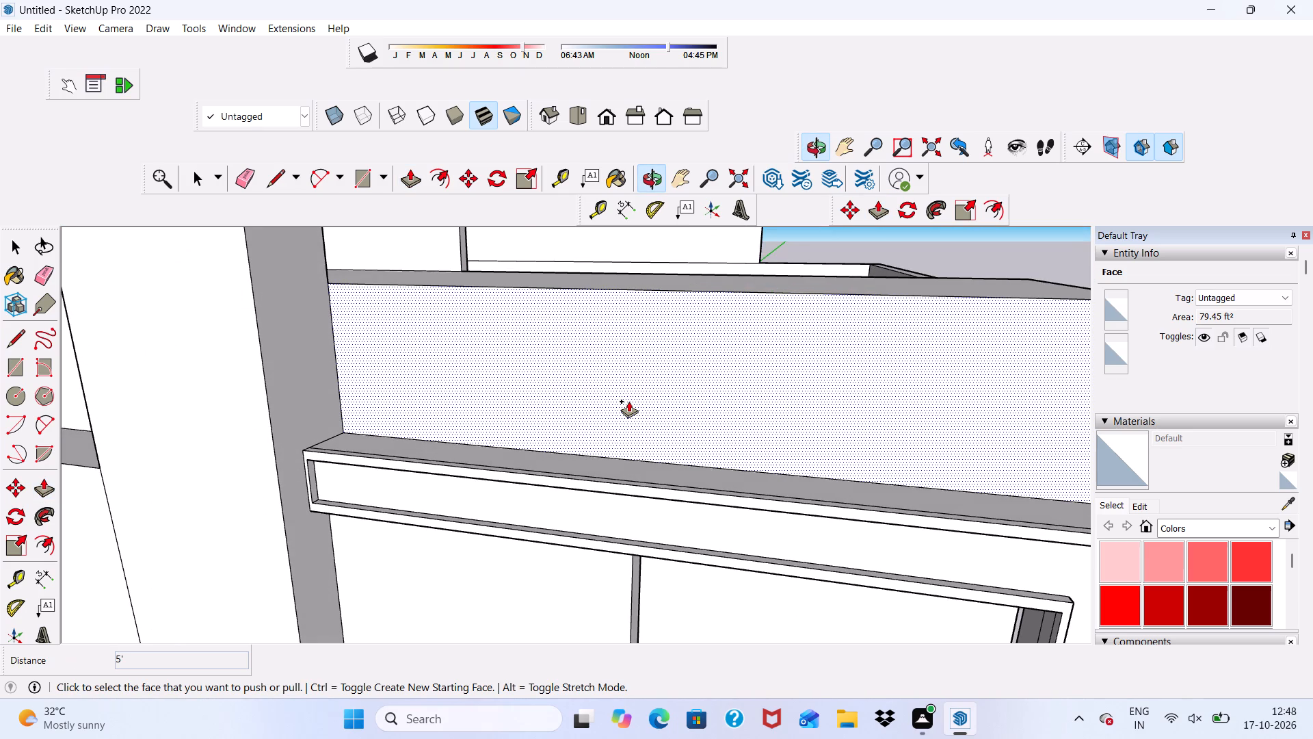
{"action": "scroll", "coordinate": [628, 401], "scroll_direction": "up", "scroll_amount": 2}
{"action": "scroll", "coordinate": [589, 375], "scroll_direction": "down", "scroll_amount": 7}
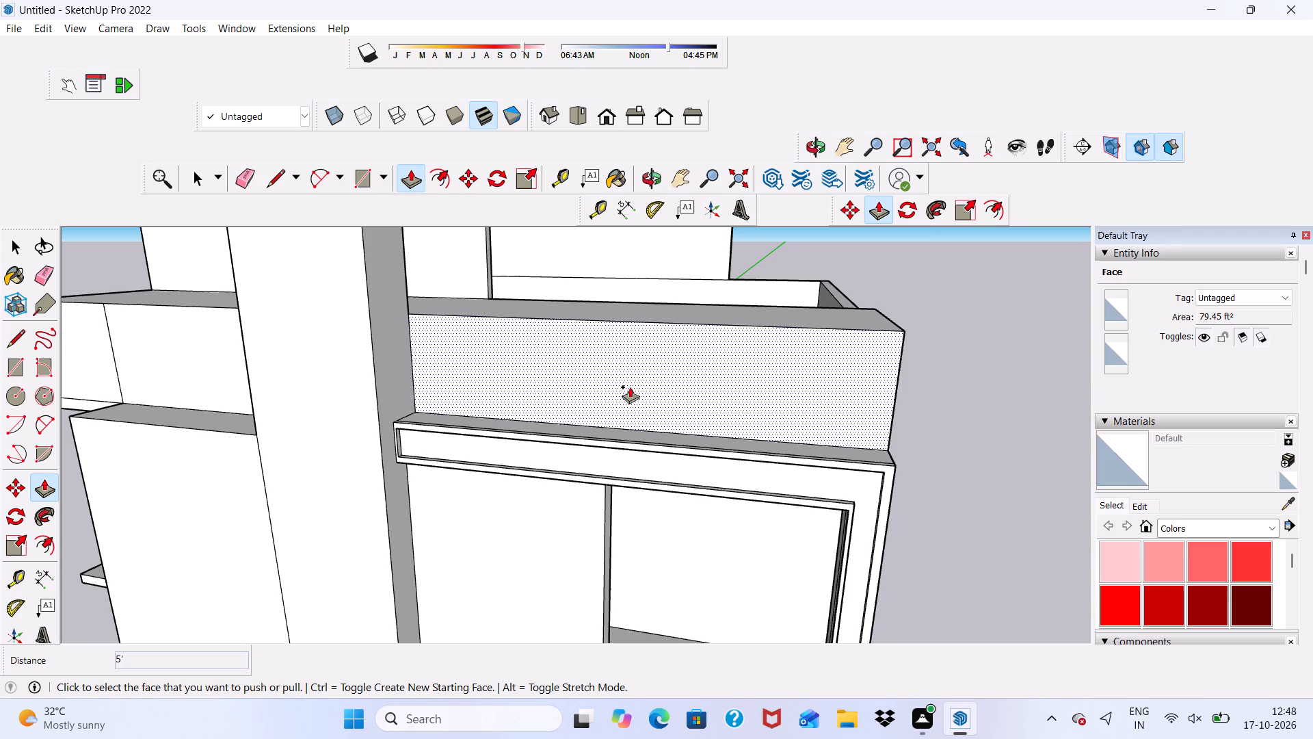
{"action": "middle_click_drag", "start_coordinate": [598, 383], "coordinate": [140, 428]}
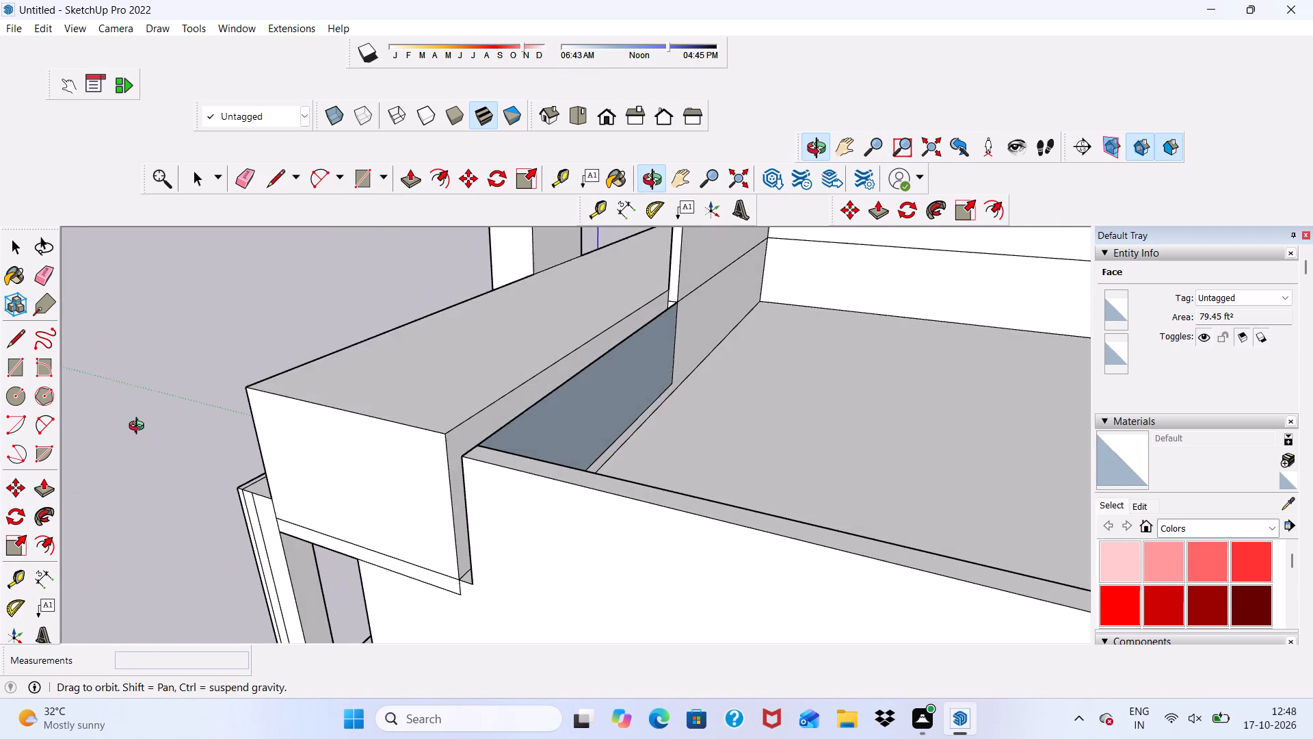
{"action": "middle_click_drag", "start_coordinate": [140, 428], "coordinate": [140, 429]}
{"action": "scroll", "coordinate": [481, 552], "scroll_direction": "up", "scroll_amount": 11}
{"action": "left_click", "coordinate": [464, 535]}
{"action": "left_click", "coordinate": [559, 541]}
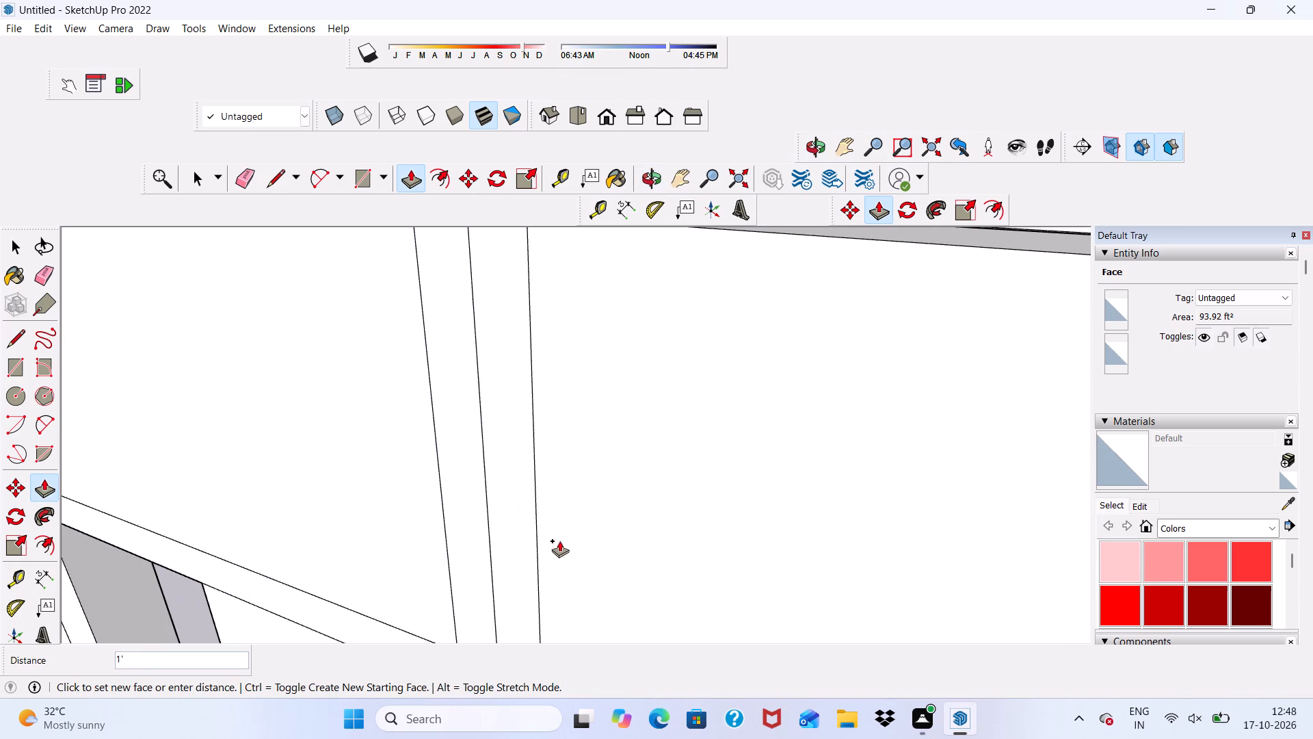
{"action": "scroll", "coordinate": [537, 539], "scroll_direction": "down", "scroll_amount": 13}
{"action": "middle_click_drag", "start_coordinate": [607, 579], "coordinate": [177, 544]}
{"action": "left_click", "coordinate": [549, 405]}
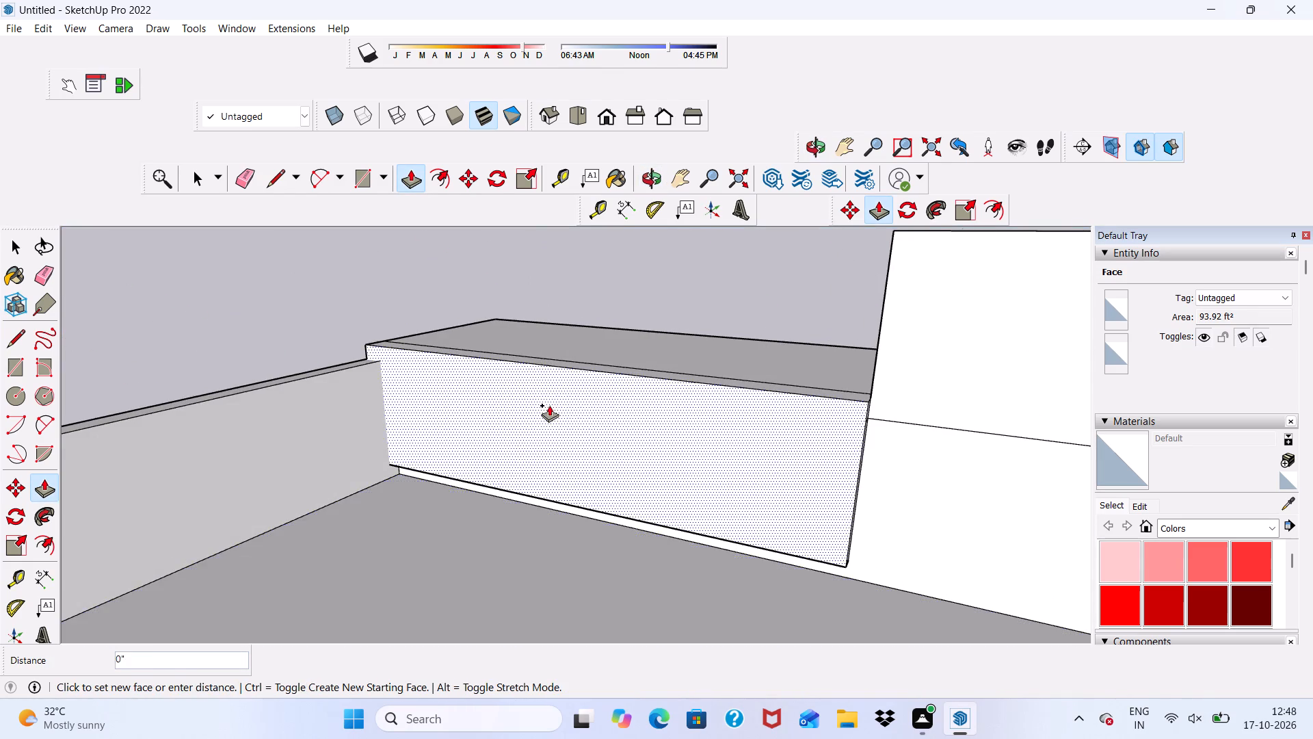
{"action": "scroll", "coordinate": [545, 444], "scroll_direction": "down", "scroll_amount": 7}
{"action": "key", "text": "space"}
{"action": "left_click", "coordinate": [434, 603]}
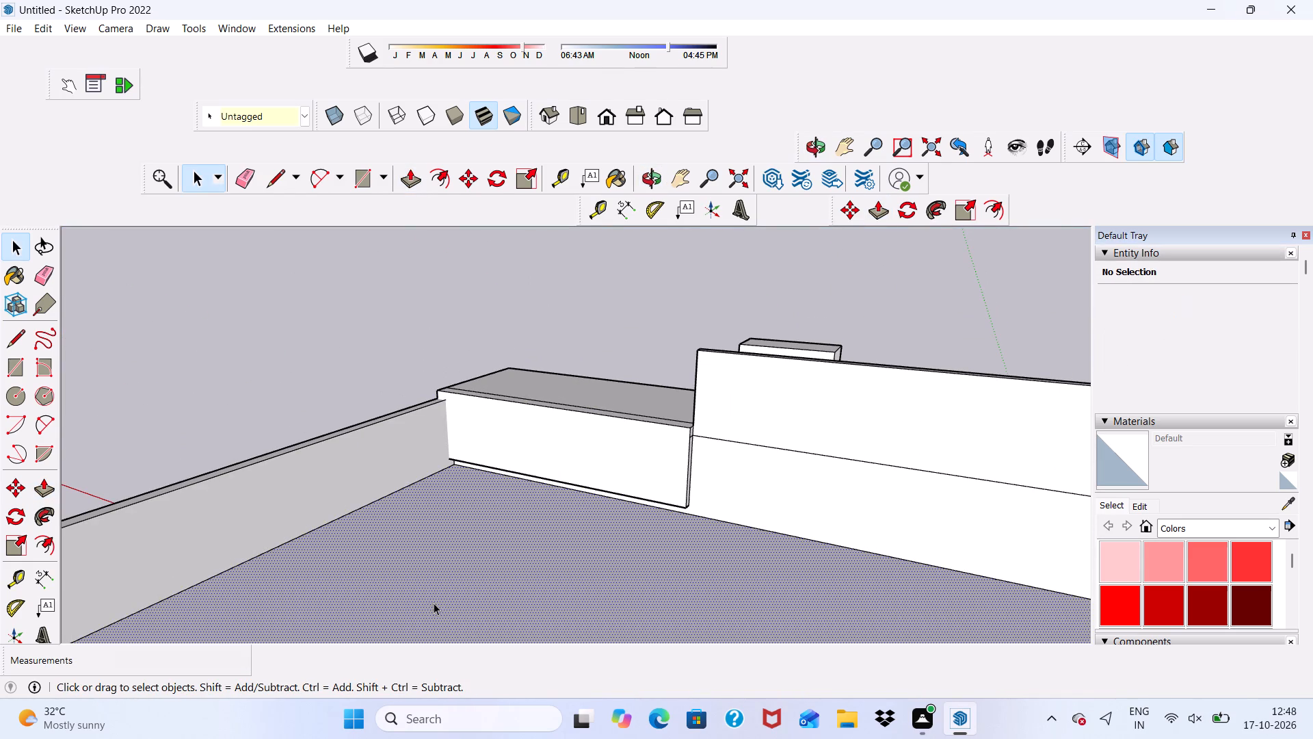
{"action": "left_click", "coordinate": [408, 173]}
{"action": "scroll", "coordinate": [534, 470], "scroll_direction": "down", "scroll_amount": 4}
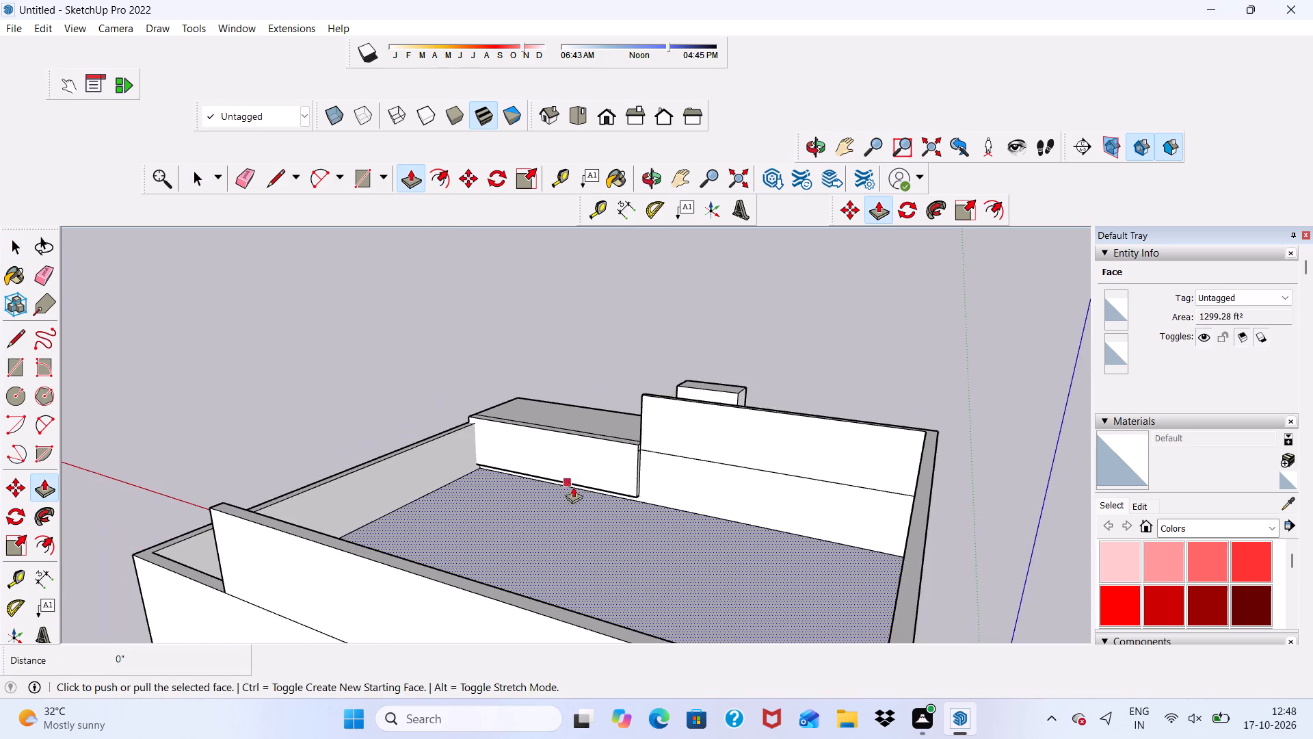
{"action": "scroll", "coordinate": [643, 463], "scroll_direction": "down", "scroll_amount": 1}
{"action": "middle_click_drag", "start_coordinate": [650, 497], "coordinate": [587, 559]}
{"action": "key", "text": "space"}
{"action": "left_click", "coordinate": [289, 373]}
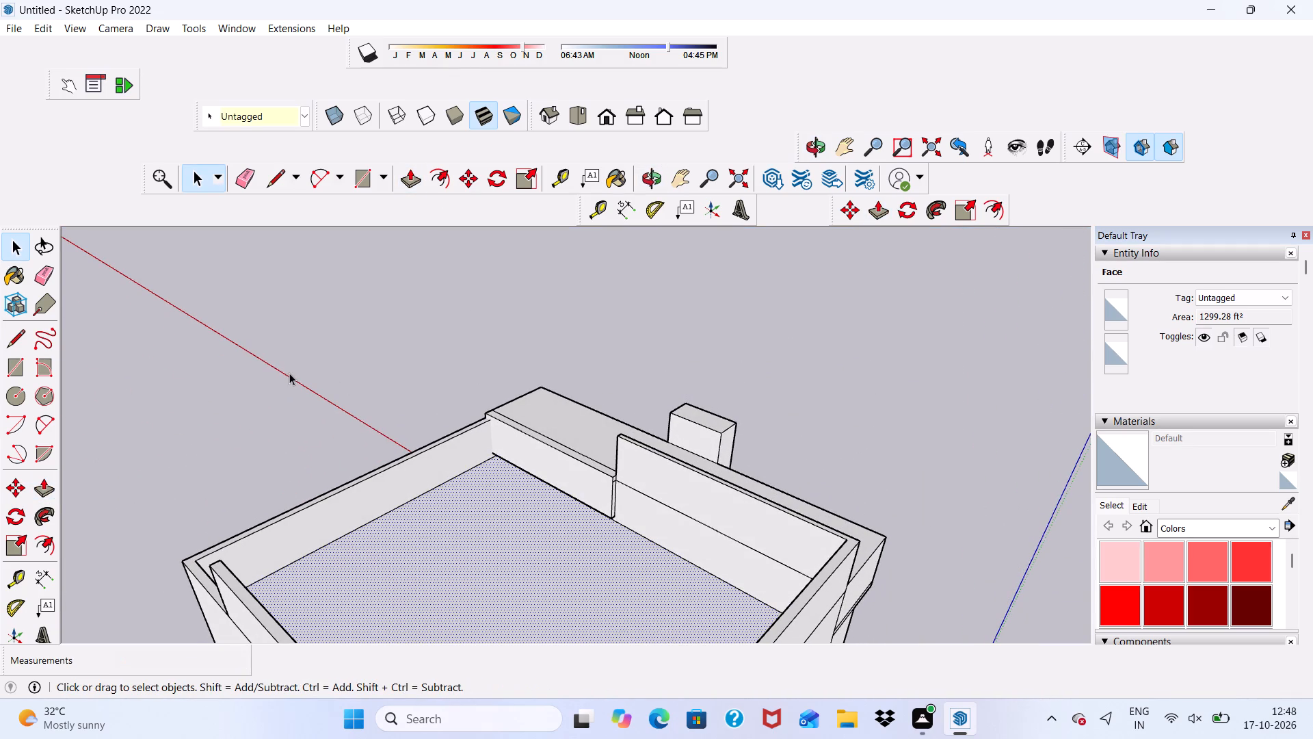
Draw a line 32' 5 1/8" long across the roof floor from the base of the front parapet's step to the rear parapet.
{"action": "middle_click_drag", "start_coordinate": [239, 483], "coordinate": [477, 450]}
{"action": "middle_click_drag", "start_coordinate": [716, 483], "coordinate": [584, 496]}
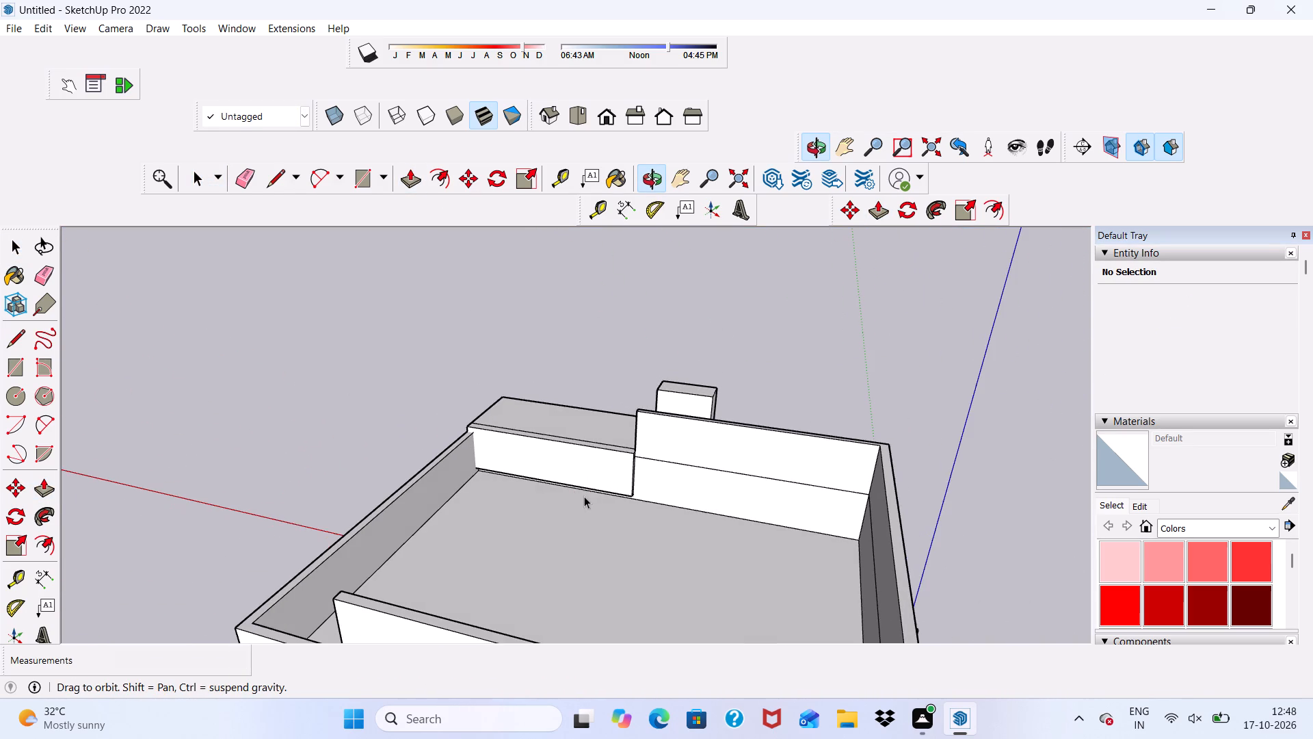
{"action": "middle_click_drag", "start_coordinate": [584, 496], "coordinate": [585, 495]}
{"action": "left_click", "coordinate": [286, 175]}
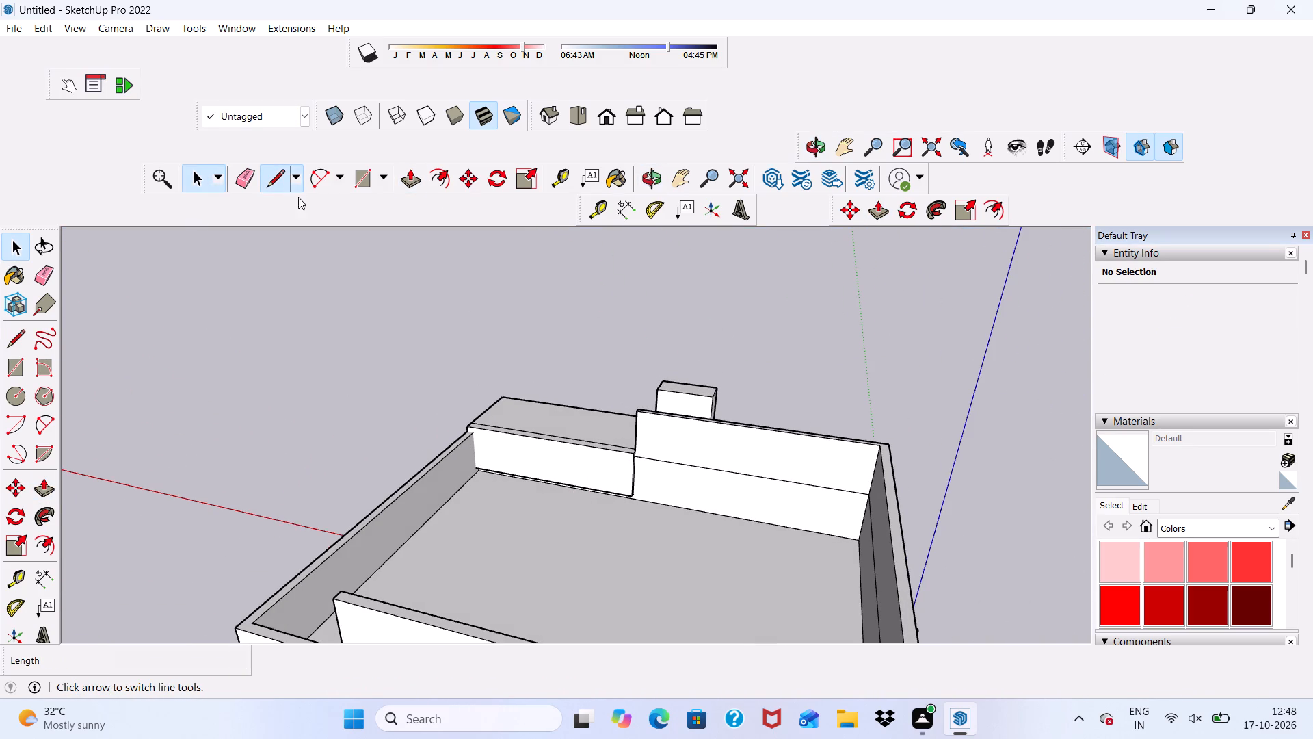
{"action": "scroll", "coordinate": [429, 415], "scroll_direction": "down", "scroll_amount": 4}
{"action": "middle_click_drag", "start_coordinate": [564, 557], "coordinate": [198, 638]}
{"action": "scroll", "coordinate": [382, 369], "scroll_direction": "up", "scroll_amount": 4}
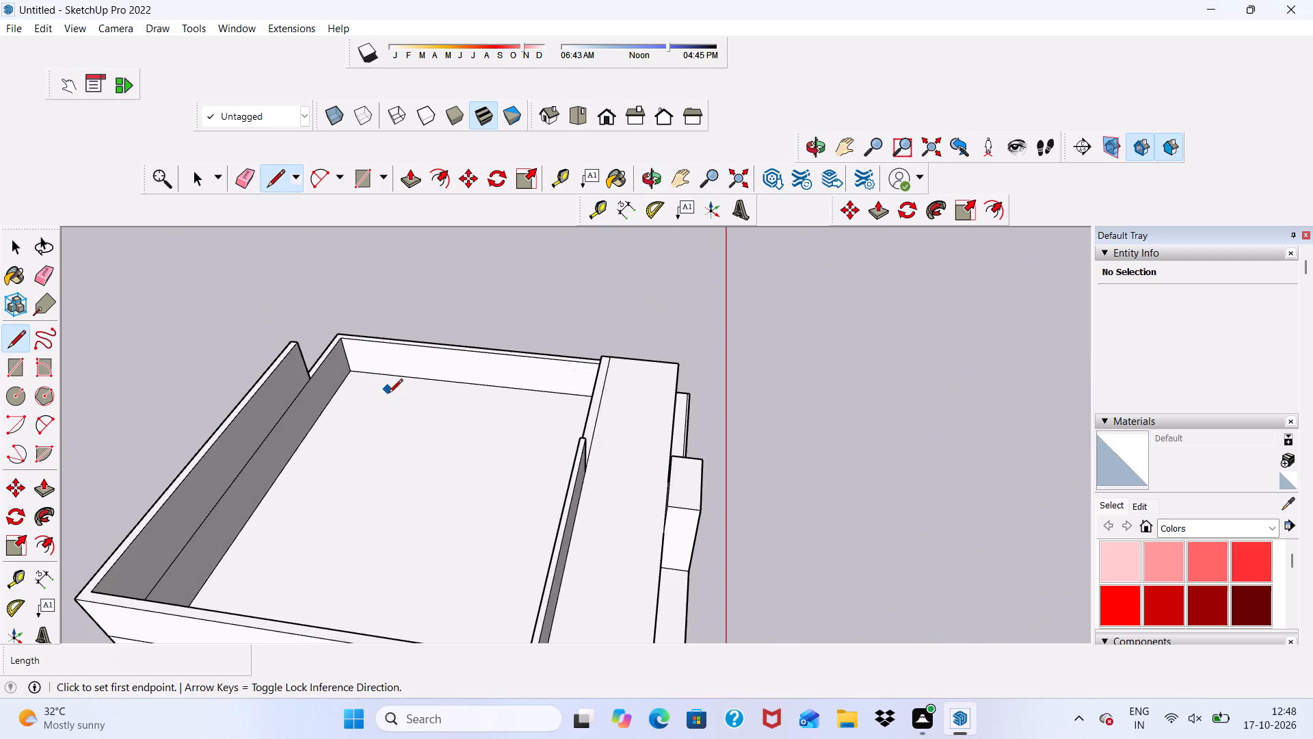
{"action": "middle_click_drag", "start_coordinate": [397, 424], "coordinate": [592, 477]}
{"action": "scroll", "coordinate": [687, 527], "scroll_direction": "up", "scroll_amount": 6}
{"action": "scroll", "coordinate": [659, 477], "scroll_direction": "down", "scroll_amount": 2}
{"action": "scroll", "coordinate": [659, 526], "scroll_direction": "up", "scroll_amount": 12}
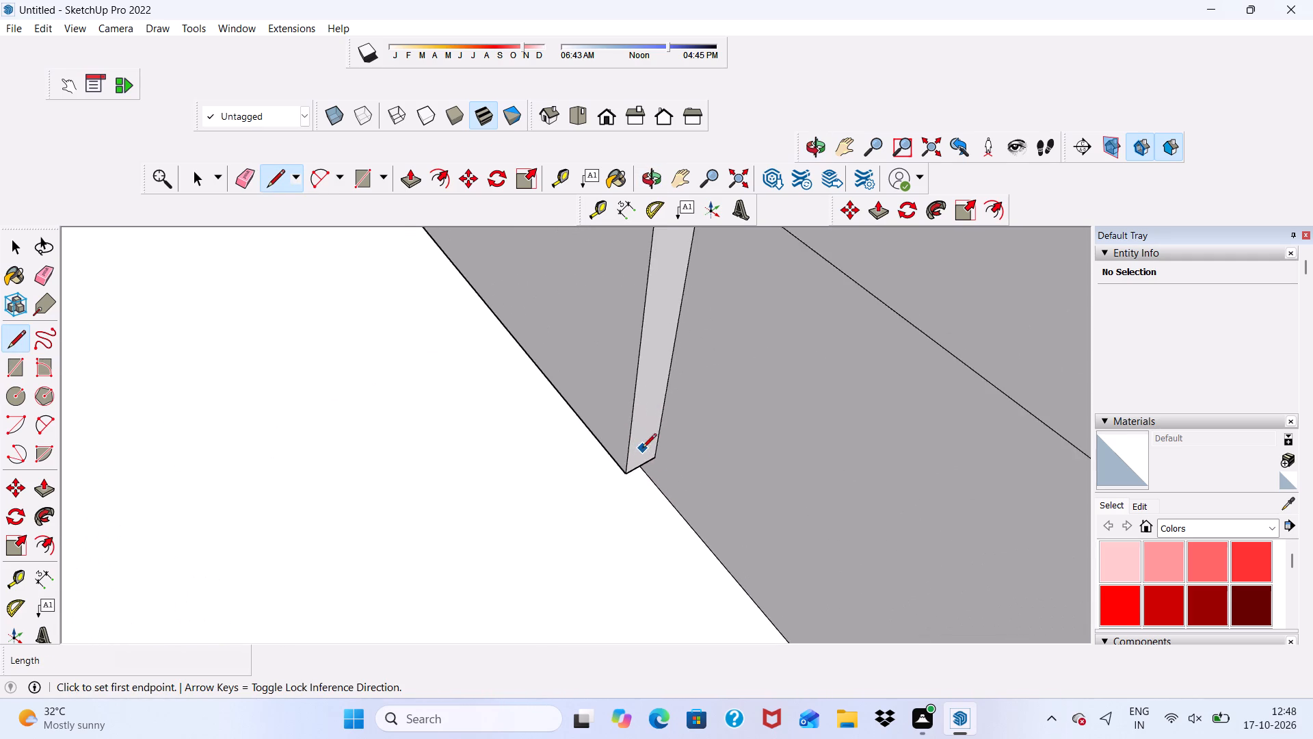
{"action": "scroll", "coordinate": [642, 449], "scroll_direction": "up", "scroll_amount": 10}
{"action": "left_click", "coordinate": [640, 471]}
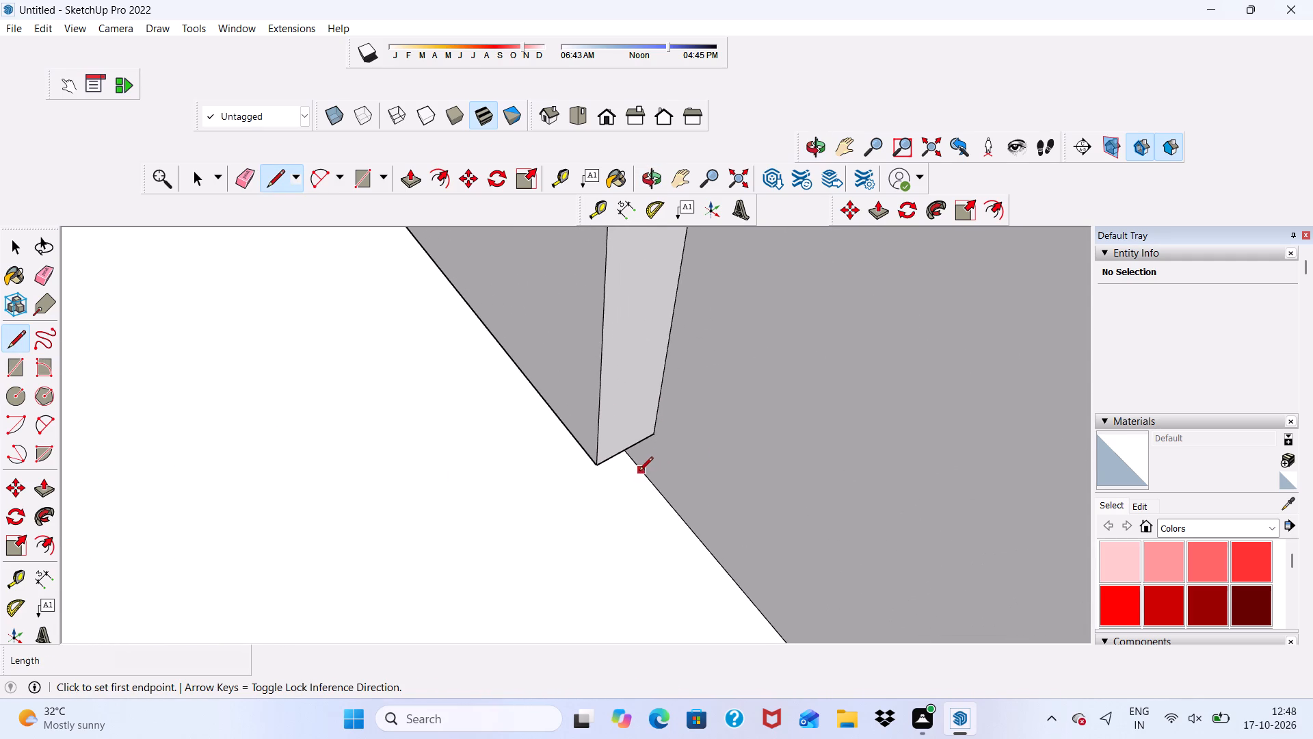
{"action": "scroll", "coordinate": [257, 536], "scroll_direction": "down", "scroll_amount": 20}
{"action": "scroll", "coordinate": [257, 536], "scroll_direction": "down", "scroll_amount": 18}
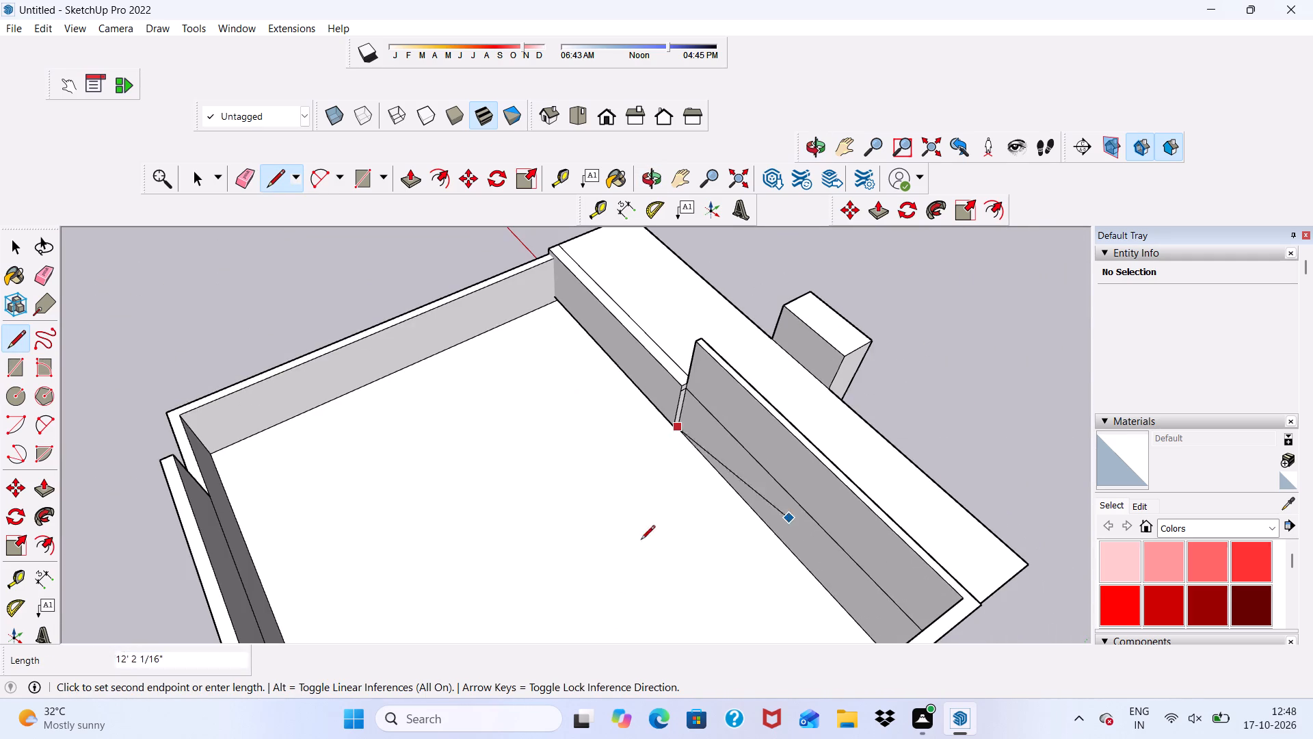
{"action": "scroll", "coordinate": [237, 588], "scroll_direction": "up", "scroll_amount": 4}
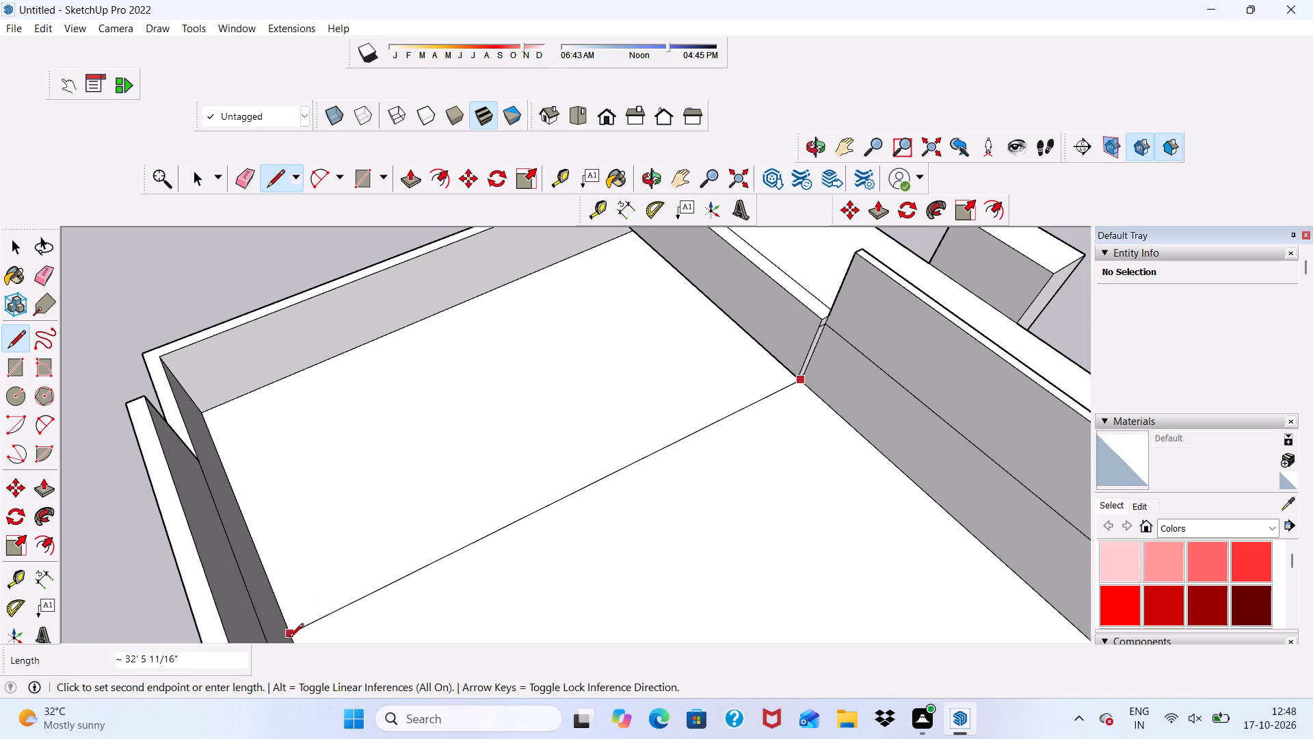
{"action": "scroll", "coordinate": [248, 502], "scroll_direction": "down", "scroll_amount": 12}
{"action": "scroll", "coordinate": [313, 599], "scroll_direction": "up", "scroll_amount": 7}
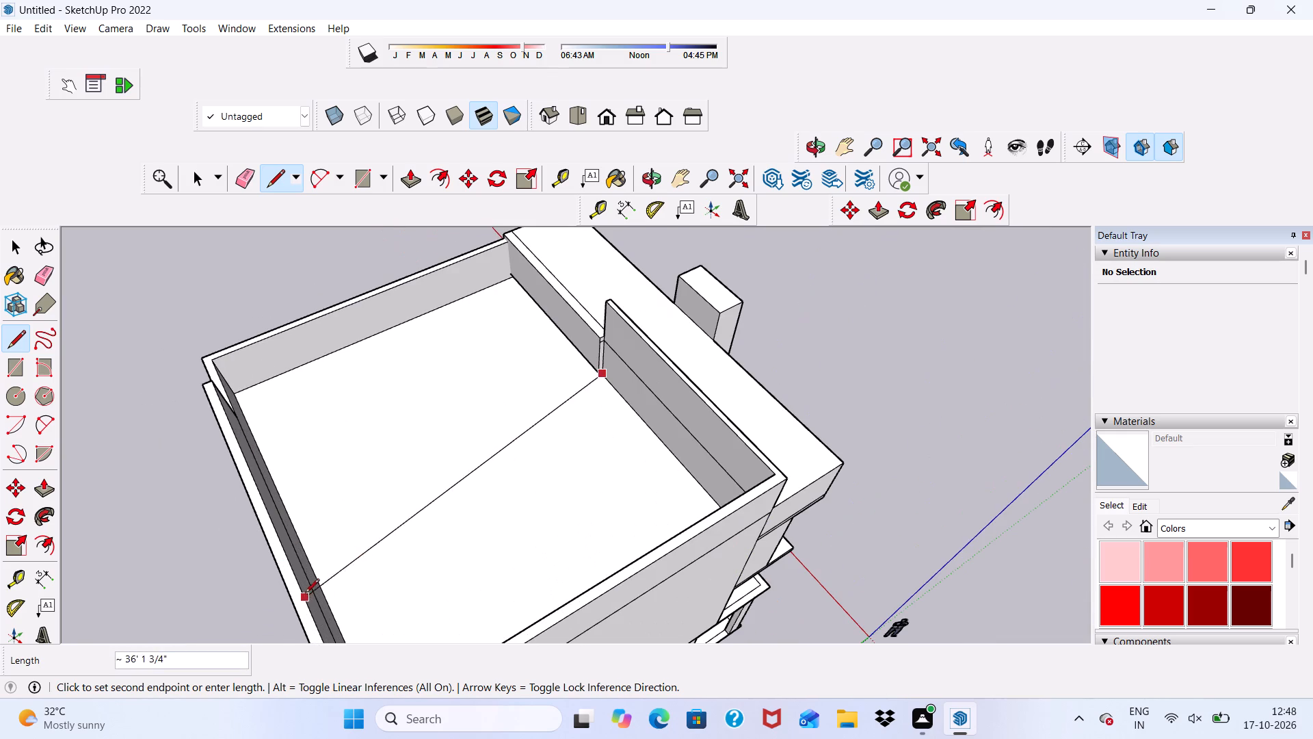
{"action": "left_click", "coordinate": [293, 529]}
{"action": "key", "text": "space"}
Push/Pull the roof floor section enclosed by the raised parapets upward 10', flush with their top.
{"action": "left_click", "coordinate": [402, 560]}
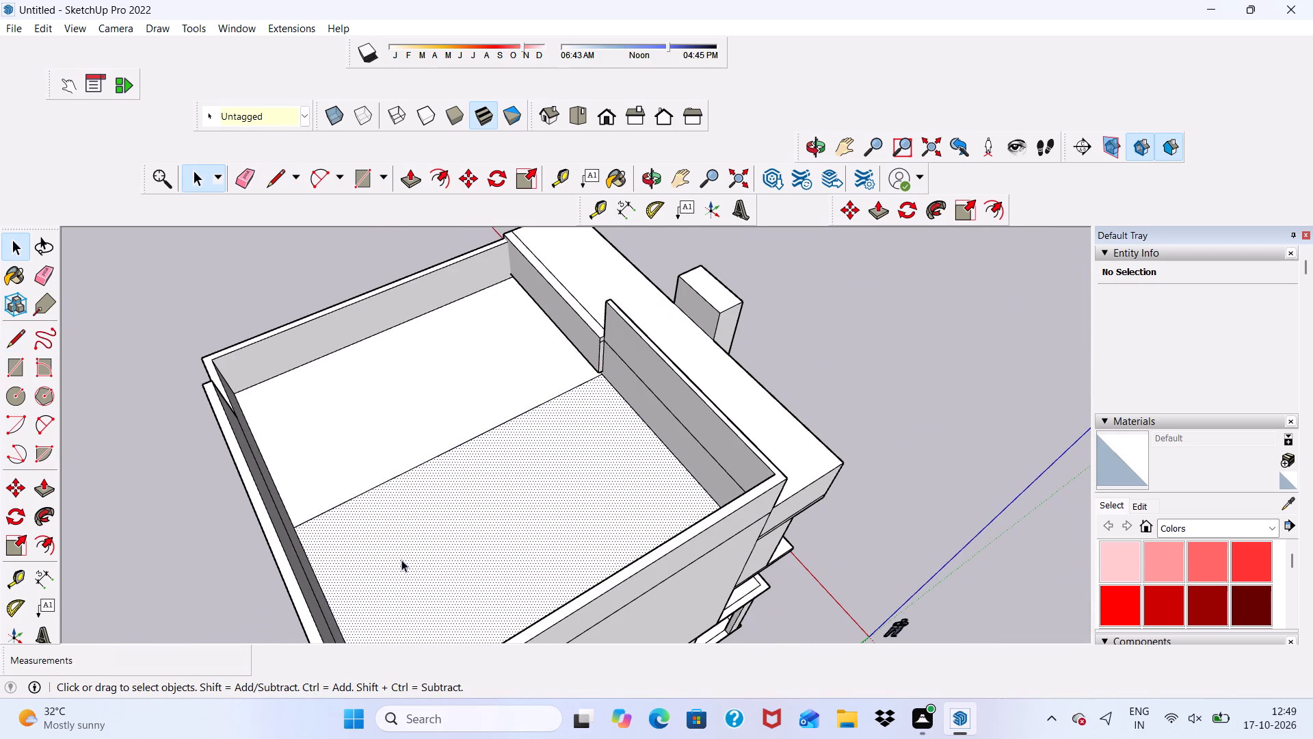
{"action": "left_click", "coordinate": [401, 175]}
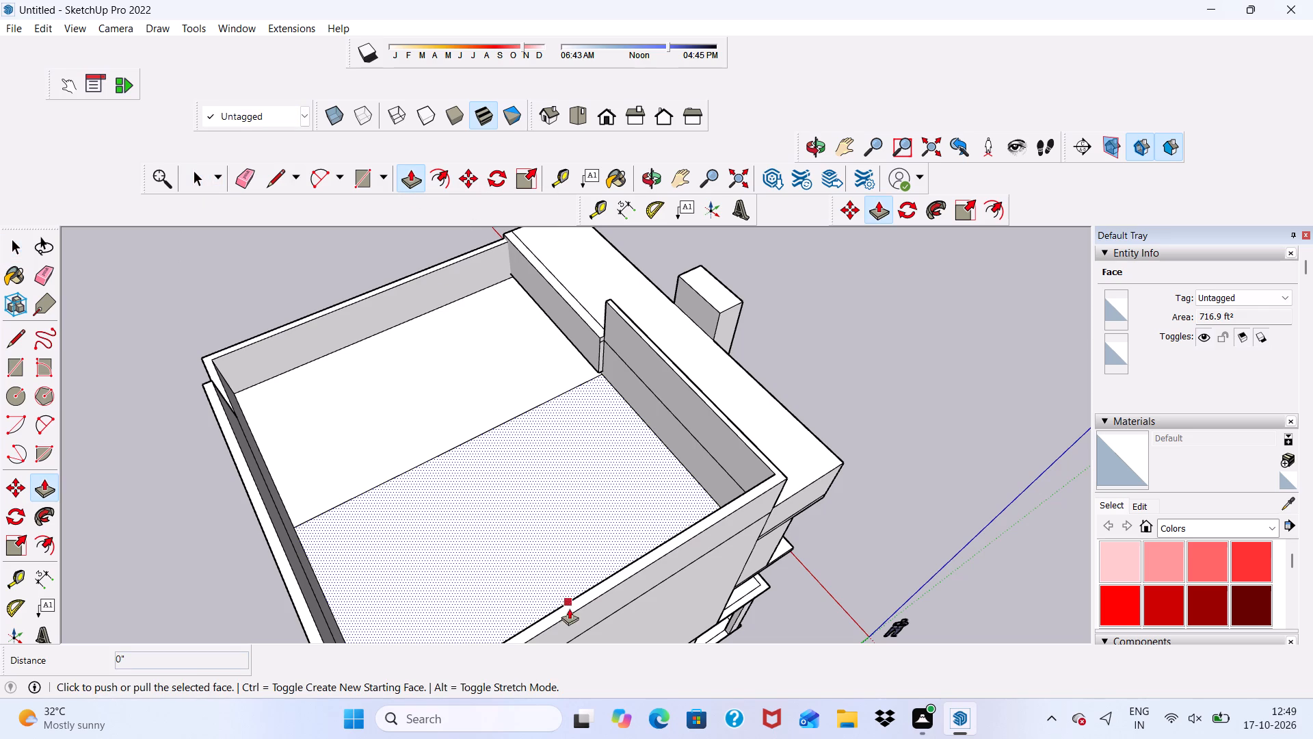
{"action": "left_click", "coordinate": [535, 555]}
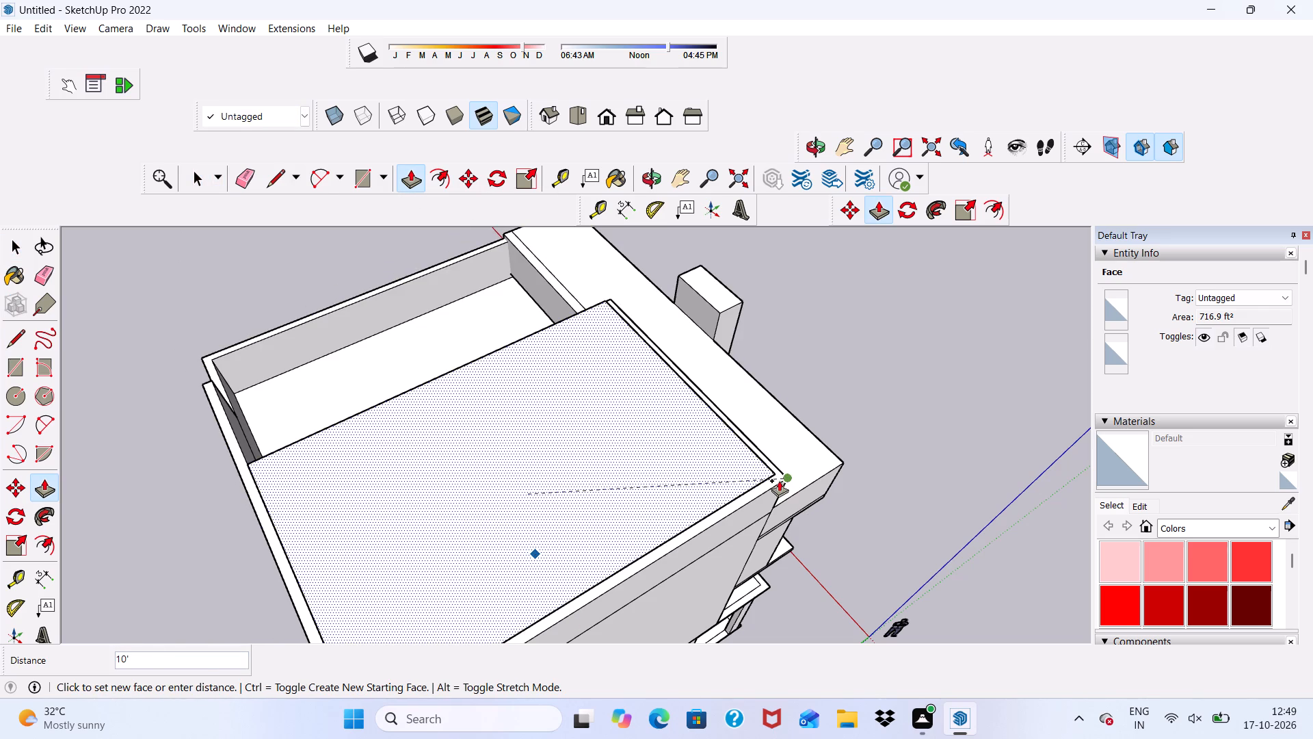
{"action": "left_click", "coordinate": [779, 480]}
{"action": "scroll", "coordinate": [773, 484], "scroll_direction": "up", "scroll_amount": 5}
{"action": "scroll", "coordinate": [759, 485], "scroll_direction": "down", "scroll_amount": 5}
{"action": "middle_click_drag", "start_coordinate": [749, 484], "coordinate": [358, 518]}
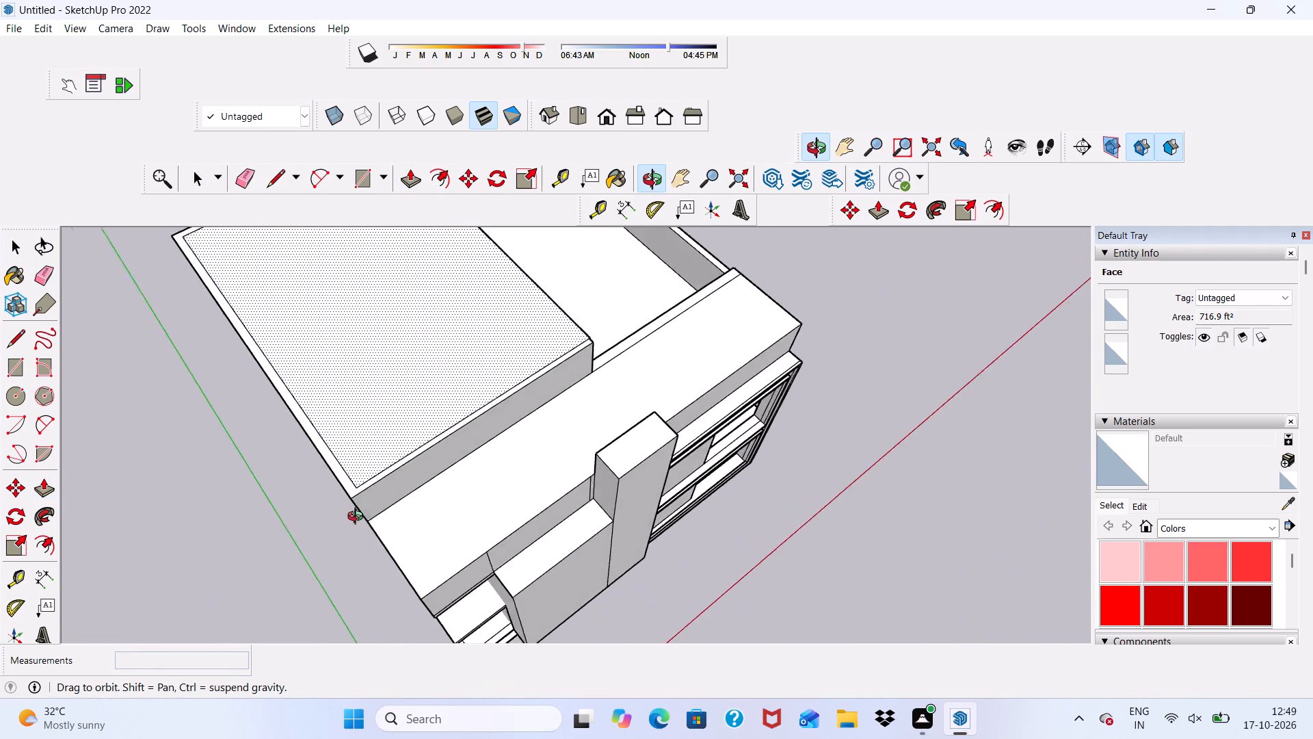
Examine the front elevation and roof from several angles, checking how the raised front block meets the tall pillar and box frames.
{"action": "middle_click_drag", "start_coordinate": [358, 518], "coordinate": [354, 518]}
{"action": "scroll", "coordinate": [466, 442], "scroll_direction": "up", "scroll_amount": 5}
{"action": "scroll", "coordinate": [402, 439], "scroll_direction": "down", "scroll_amount": 1}
{"action": "middle_click_drag", "start_coordinate": [408, 452], "coordinate": [209, 317]}
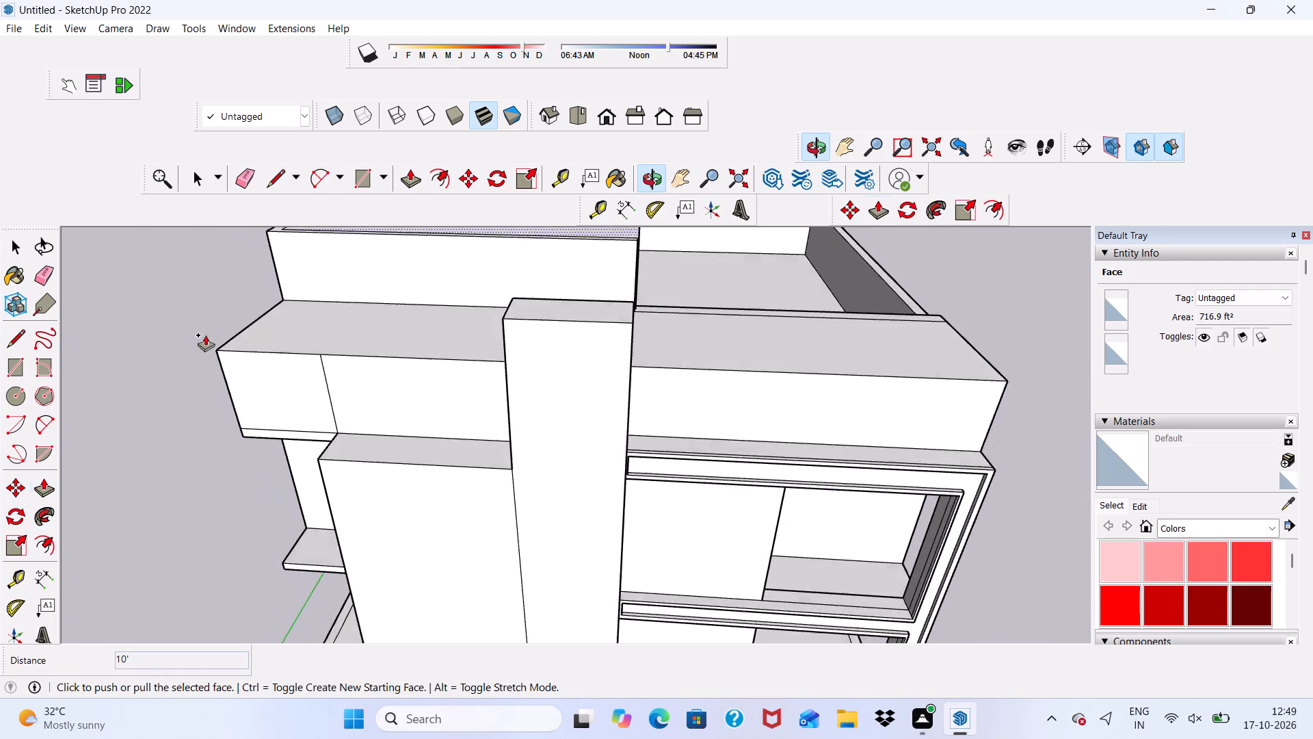
{"action": "scroll", "coordinate": [205, 340], "scroll_direction": "up", "scroll_amount": 2}
{"action": "scroll", "coordinate": [222, 377], "scroll_direction": "down", "scroll_amount": 6}
{"action": "middle_click_drag", "start_coordinate": [556, 473], "coordinate": [574, 333]}
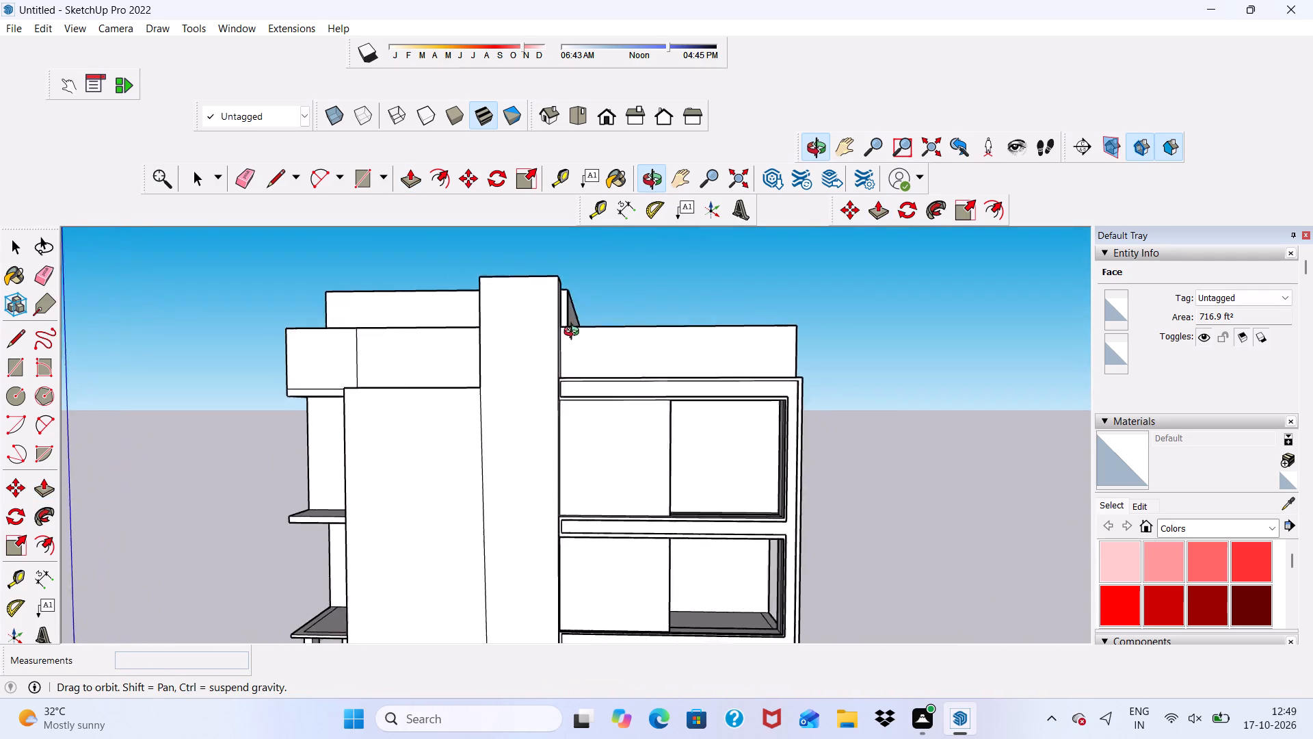
{"action": "middle_click_drag", "start_coordinate": [574, 333], "coordinate": [607, 313]}
{"action": "key", "text": "space"}
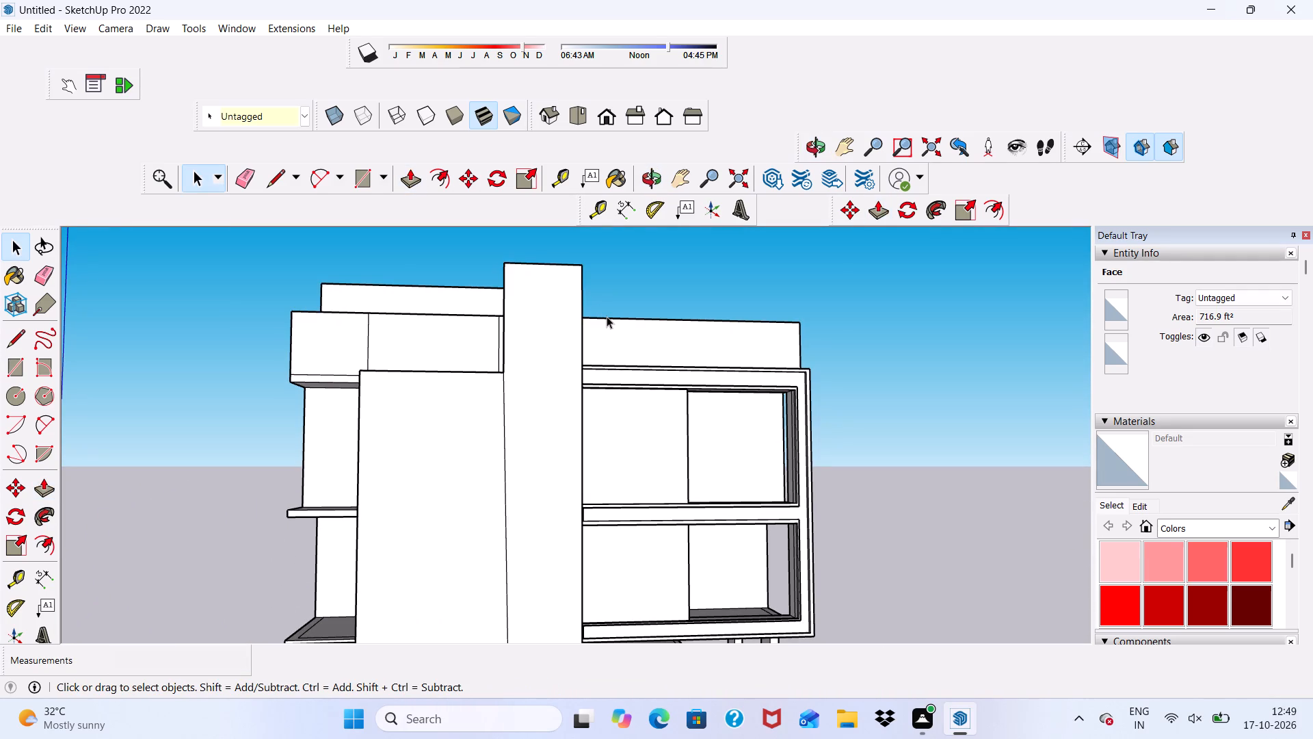
{"action": "scroll", "coordinate": [618, 400], "scroll_direction": "up", "scroll_amount": 2}
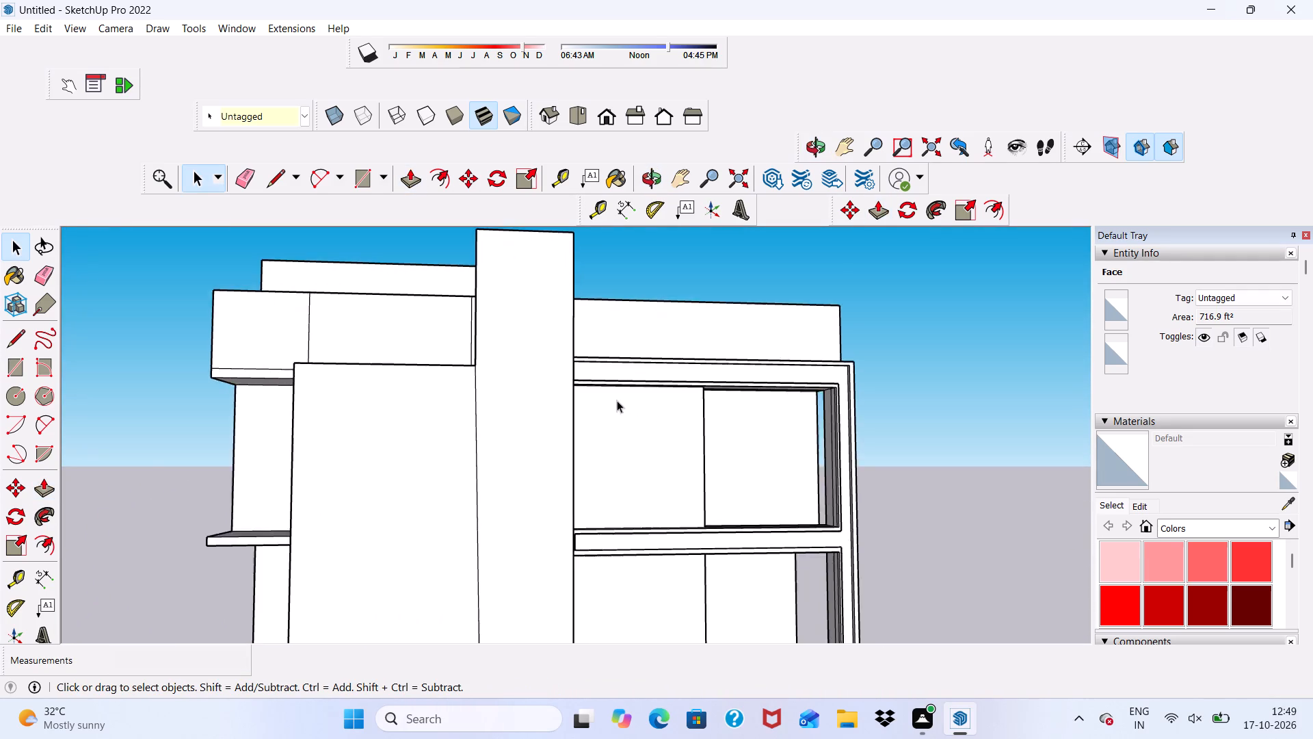
{"action": "scroll", "coordinate": [601, 426], "scroll_direction": "down", "scroll_amount": 7}
{"action": "middle_click_drag", "start_coordinate": [548, 461], "coordinate": [546, 511]}
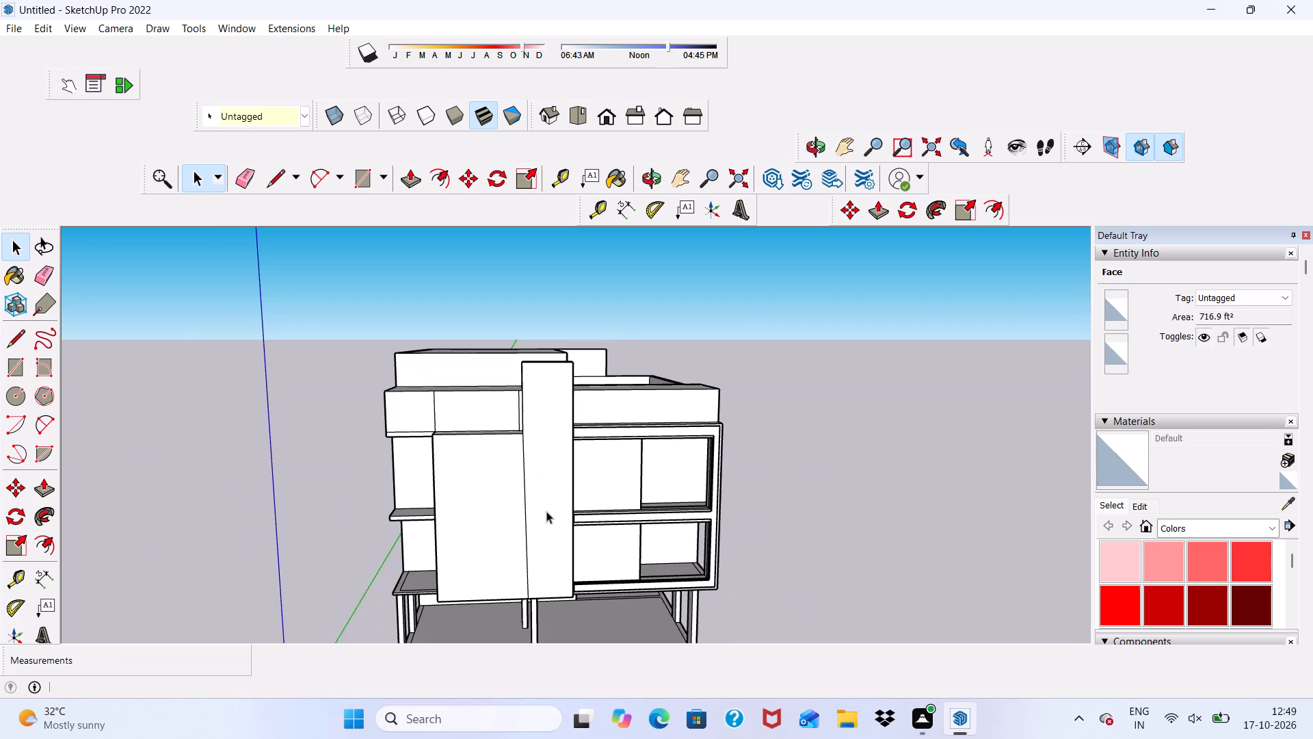
{"action": "scroll", "coordinate": [546, 511], "scroll_direction": "up", "scroll_amount": 2}
{"action": "scroll", "coordinate": [546, 501], "scroll_direction": "down", "scroll_amount": 5}
{"action": "middle_click_drag", "start_coordinate": [572, 553], "coordinate": [563, 493]}
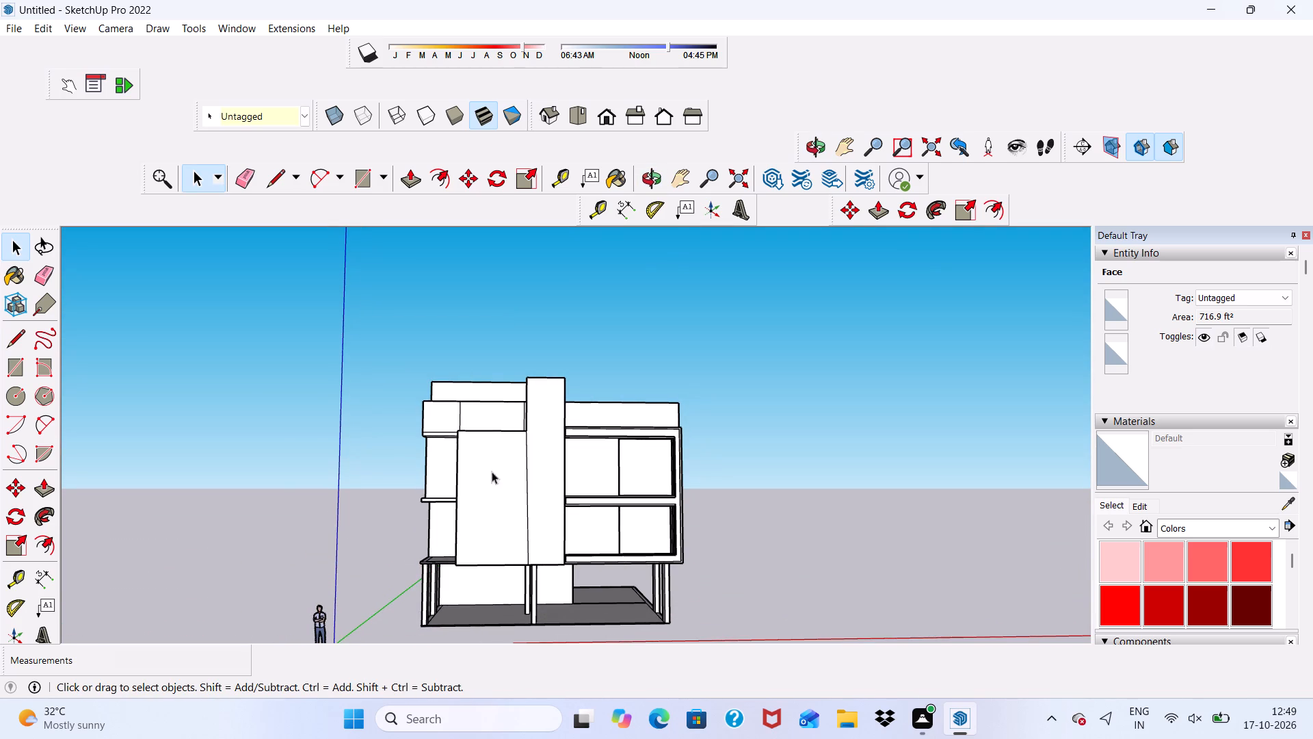
{"action": "scroll", "coordinate": [549, 448], "scroll_direction": "up", "scroll_amount": 3}
{"action": "scroll", "coordinate": [568, 404], "scroll_direction": "down", "scroll_amount": 1}
{"action": "scroll", "coordinate": [532, 395], "scroll_direction": "up", "scroll_amount": 5}
{"action": "scroll", "coordinate": [550, 419], "scroll_direction": "down", "scroll_amount": 1}
{"action": "middle_click_drag", "start_coordinate": [550, 419], "coordinate": [501, 425]}
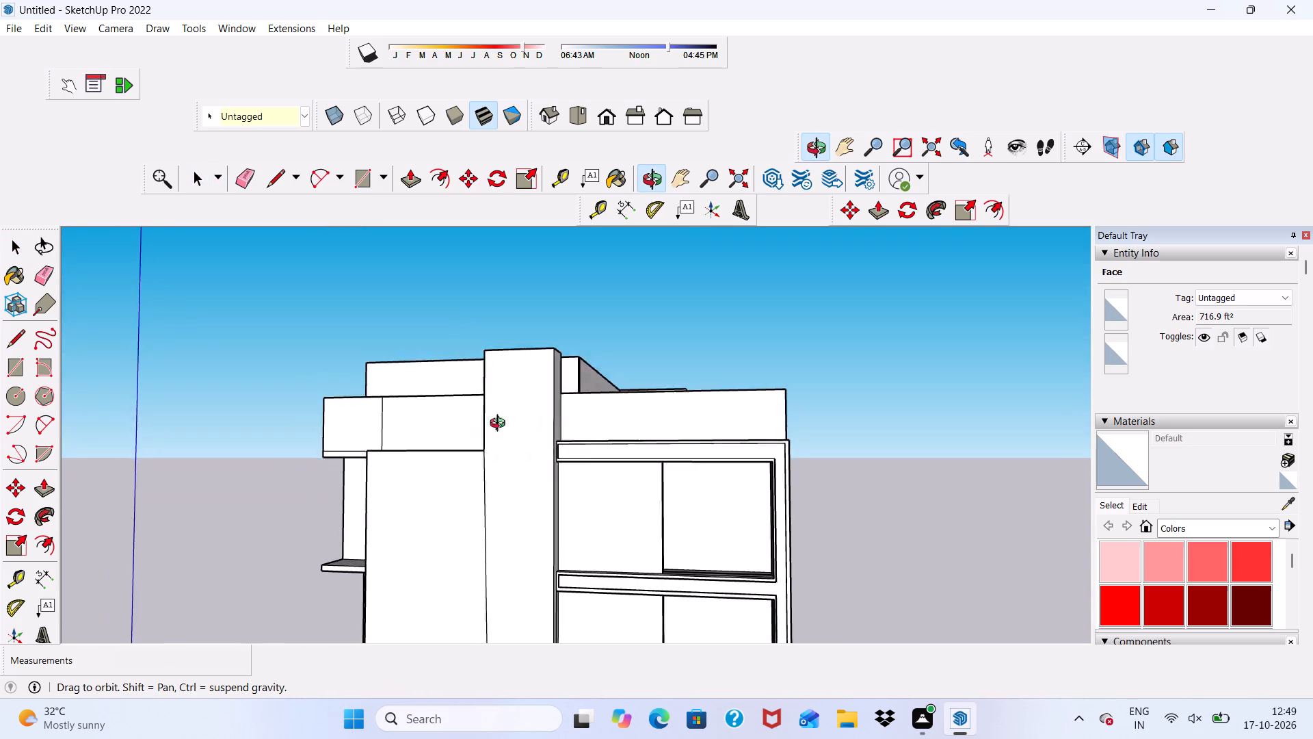
{"action": "middle_click_drag", "start_coordinate": [501, 425], "coordinate": [520, 415]}
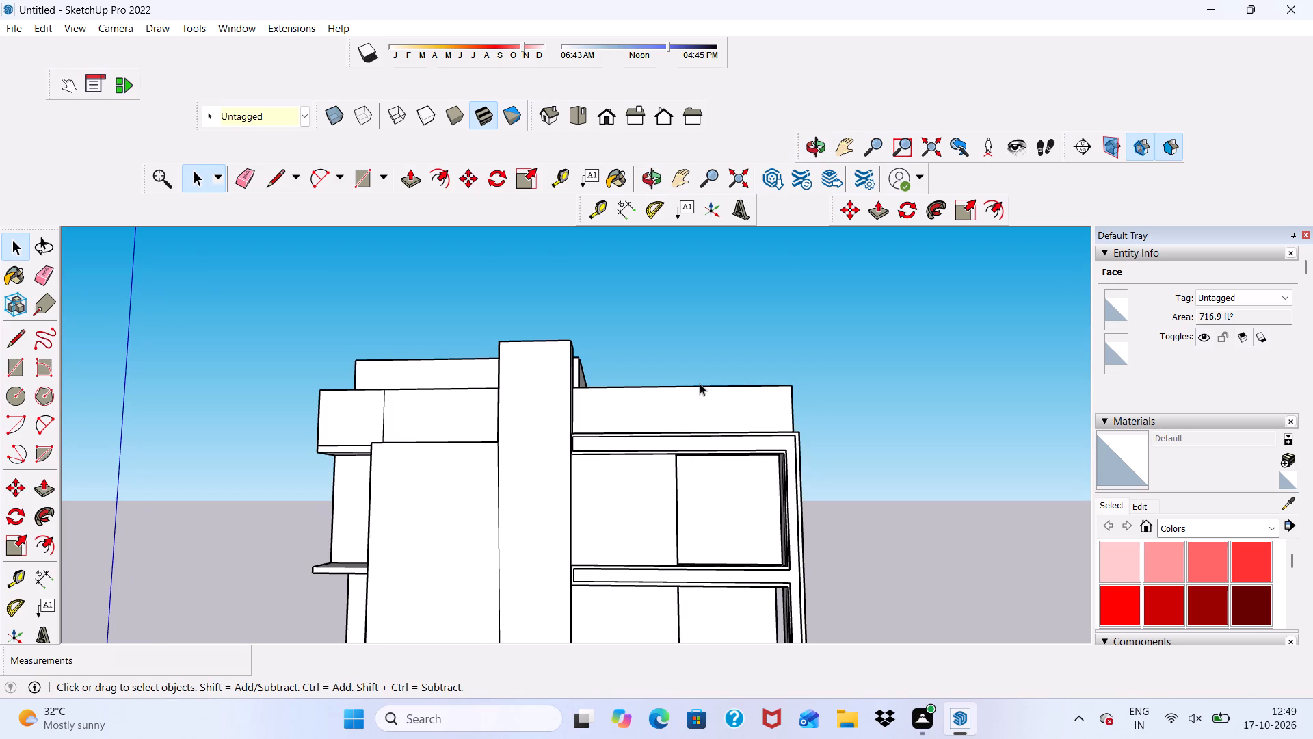
{"action": "middle_click_drag", "start_coordinate": [700, 383], "coordinate": [527, 571]}
{"action": "scroll", "coordinate": [570, 460], "scroll_direction": "up", "scroll_amount": 5}
{"action": "scroll", "coordinate": [570, 458], "scroll_direction": "down", "scroll_amount": 3}
{"action": "middle_click_drag", "start_coordinate": [570, 459], "coordinate": [479, 403]}
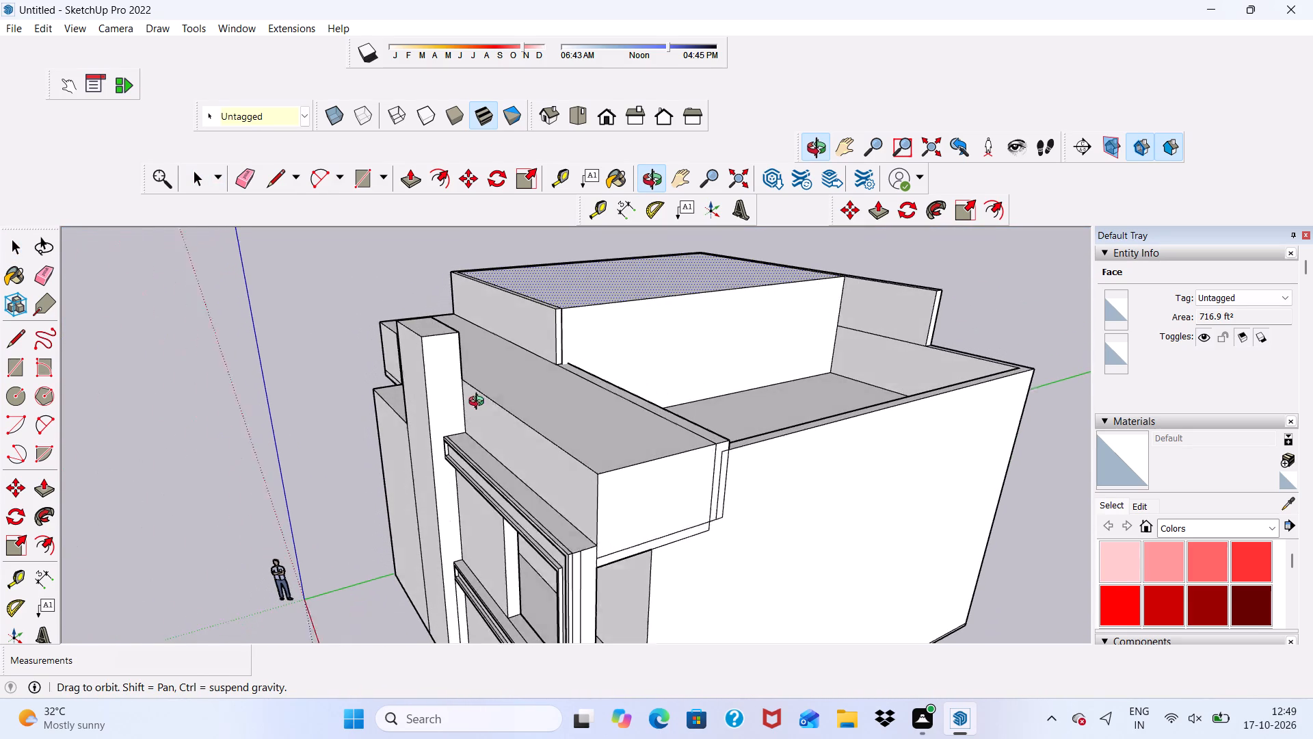
{"action": "middle_click_drag", "start_coordinate": [479, 403], "coordinate": [475, 406]}
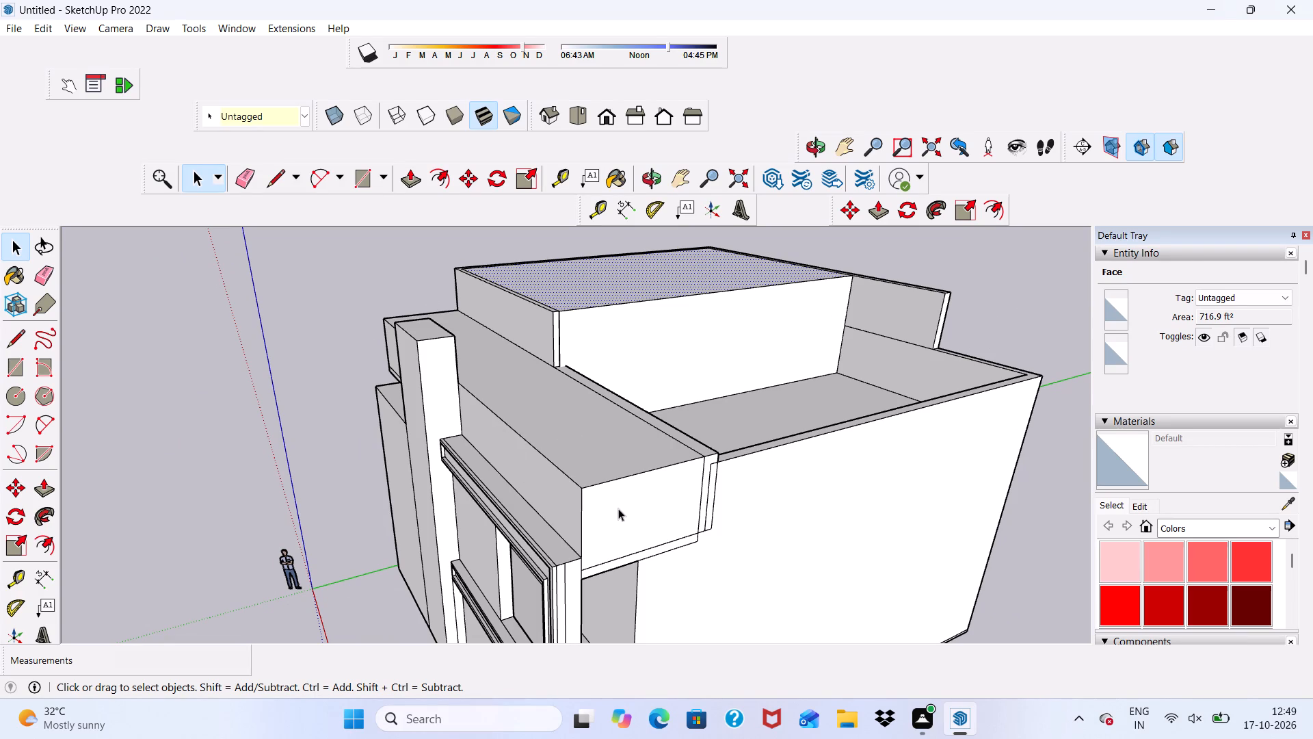
{"action": "scroll", "coordinate": [527, 508], "scroll_direction": "down", "scroll_amount": 1}
{"action": "middle_click_drag", "start_coordinate": [527, 508], "coordinate": [655, 443]}
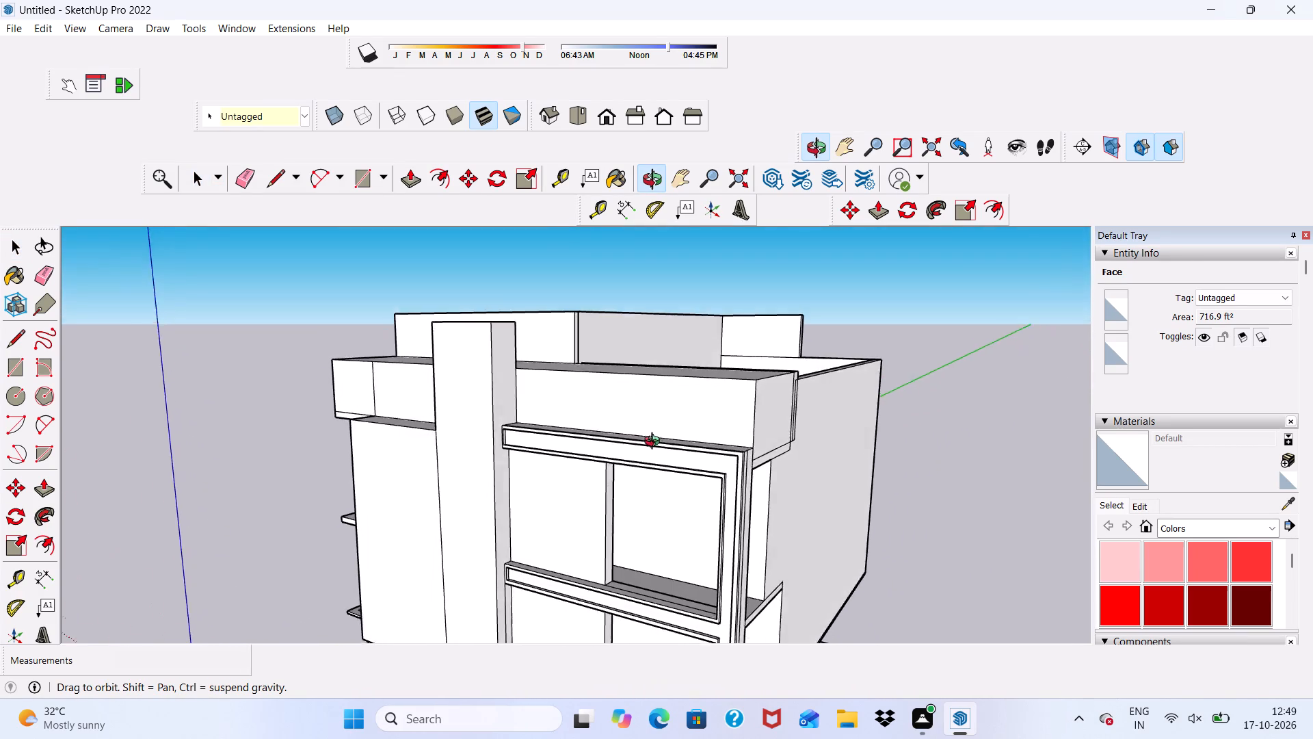
{"action": "middle_click_drag", "start_coordinate": [655, 443], "coordinate": [685, 461]}
{"action": "middle_click_drag", "start_coordinate": [668, 400], "coordinate": [606, 449]}
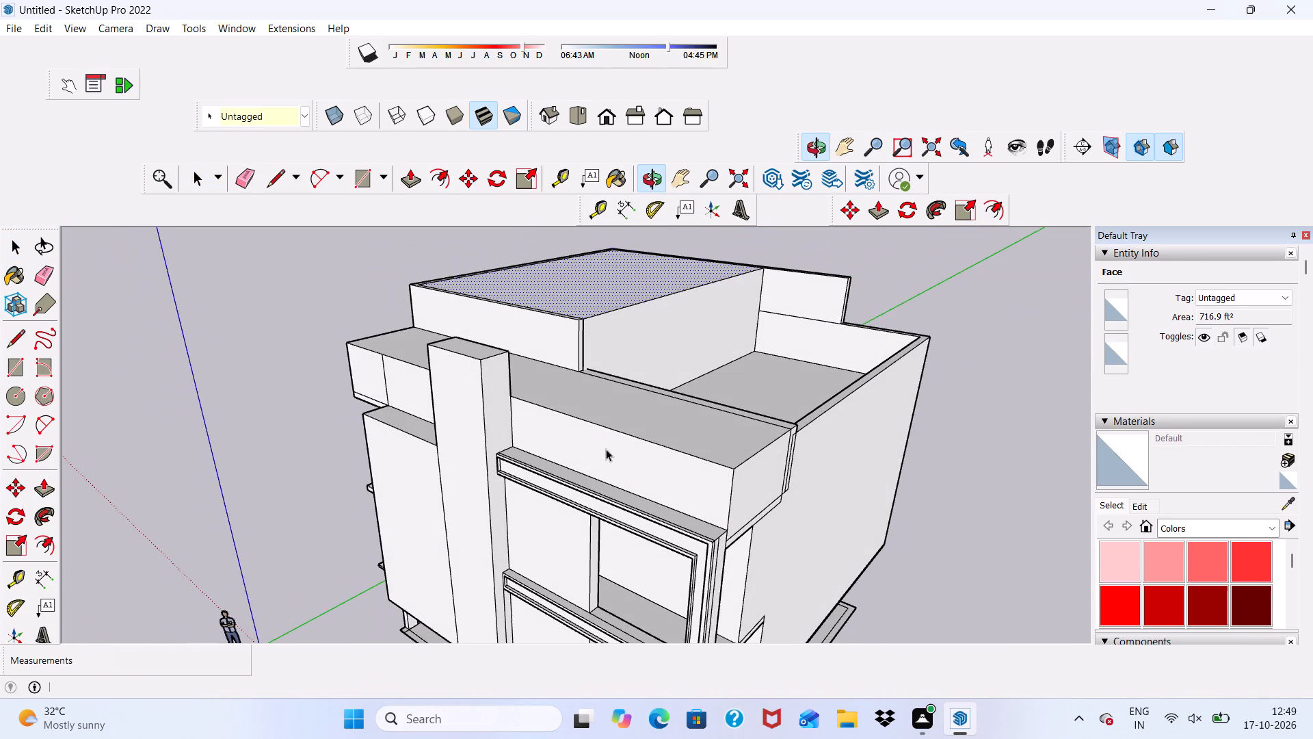
{"action": "middle_click_drag", "start_coordinate": [606, 449], "coordinate": [606, 473]}
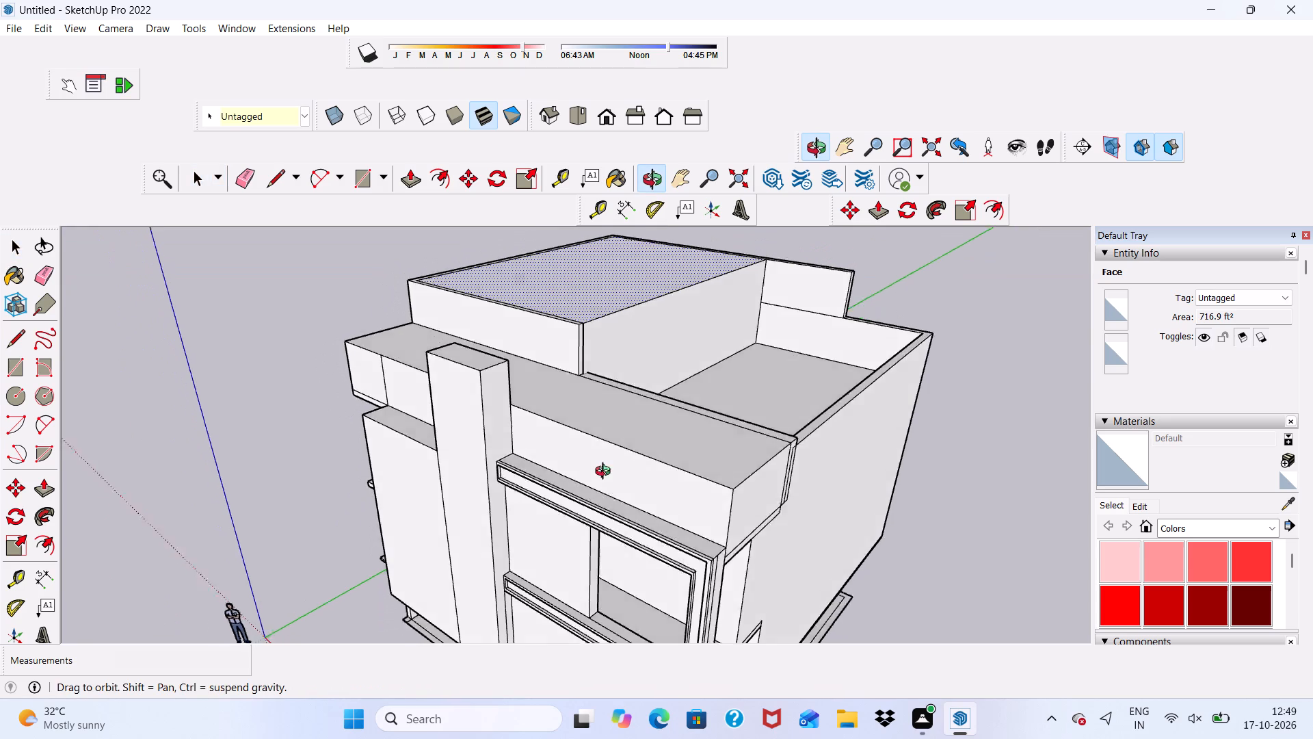
Draw a line about 7' 10 11/16" long across the front block's top face, from the pillar's back corner to the high parapet's corner.
{"action": "middle_click_drag", "start_coordinate": [606, 473], "coordinate": [483, 604]}
{"action": "scroll", "coordinate": [483, 604], "scroll_direction": "up", "scroll_amount": 1}
{"action": "left_click", "coordinate": [566, 537]}
{"action": "scroll", "coordinate": [550, 528], "scroll_direction": "down", "scroll_amount": 1}
{"action": "middle_click_drag", "start_coordinate": [550, 528], "coordinate": [584, 461]}
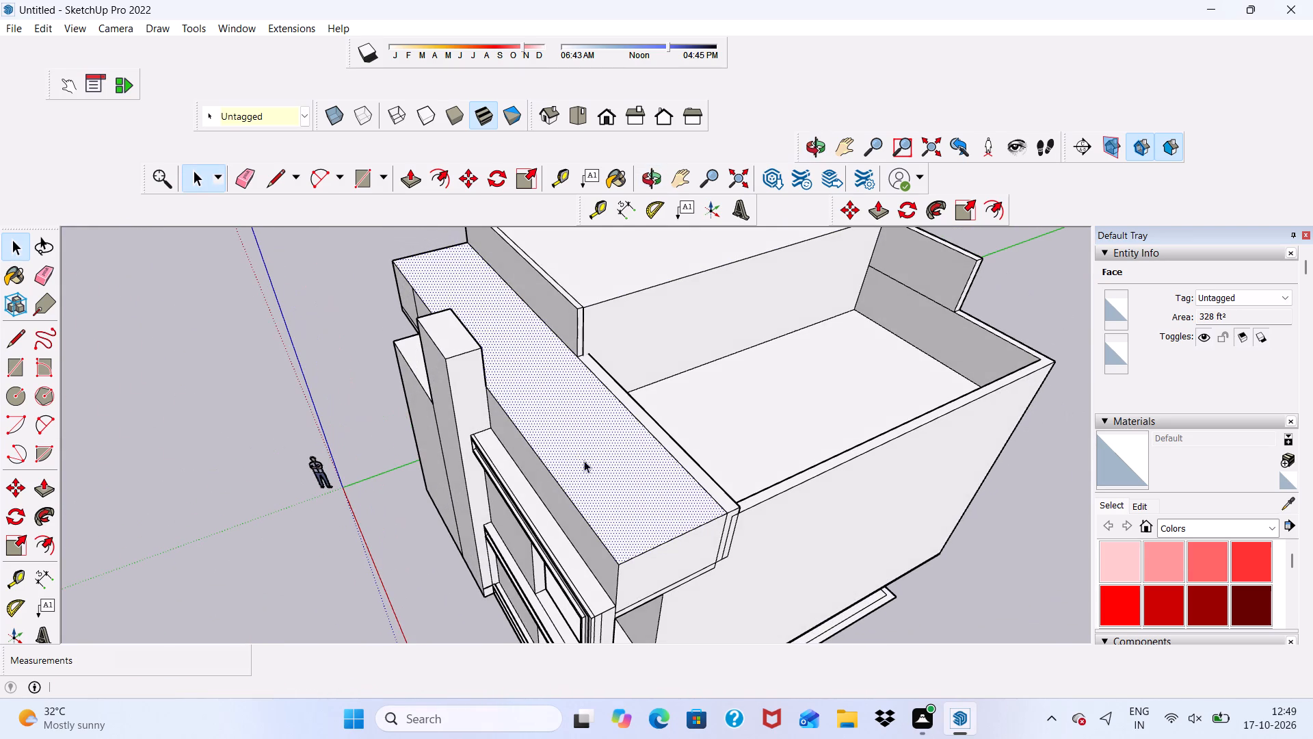
{"action": "left_click", "coordinate": [268, 177]}
{"action": "scroll", "coordinate": [475, 346], "scroll_direction": "up", "scroll_amount": 9}
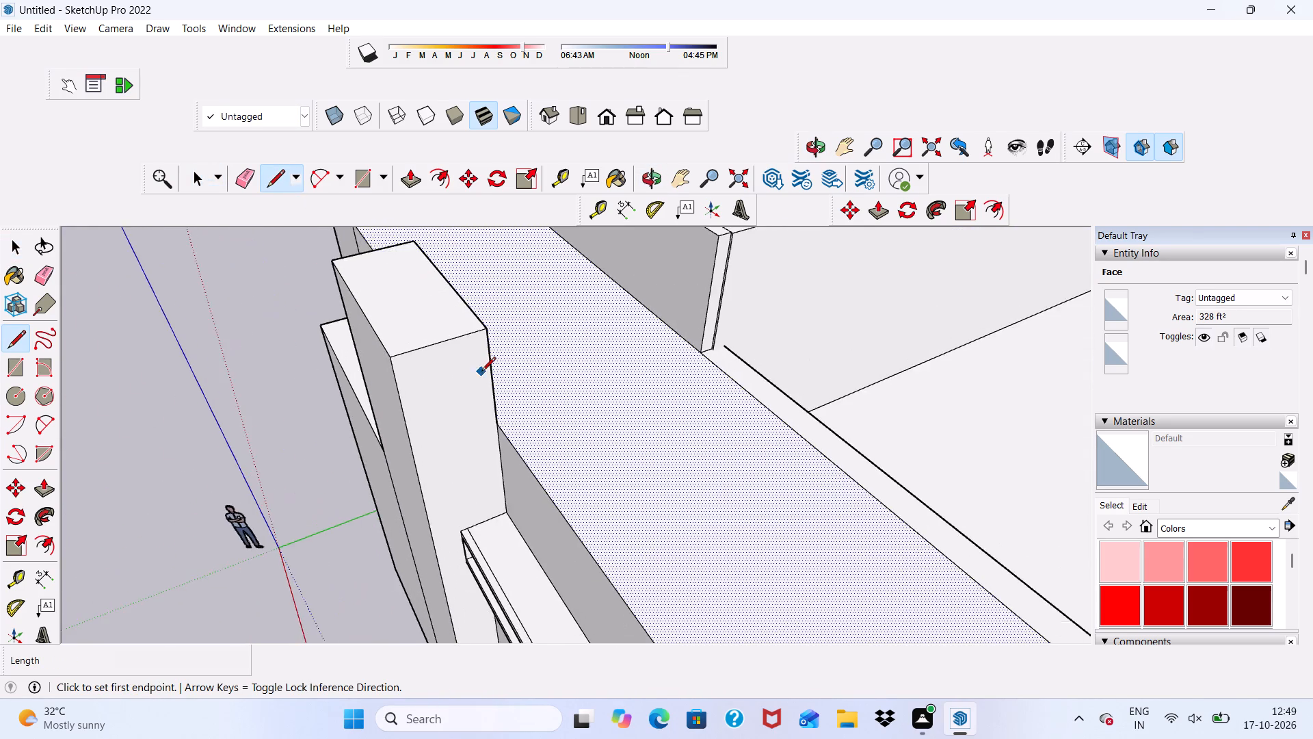
{"action": "scroll", "coordinate": [481, 372], "scroll_direction": "up", "scroll_amount": 4}
{"action": "left_click", "coordinate": [499, 428]}
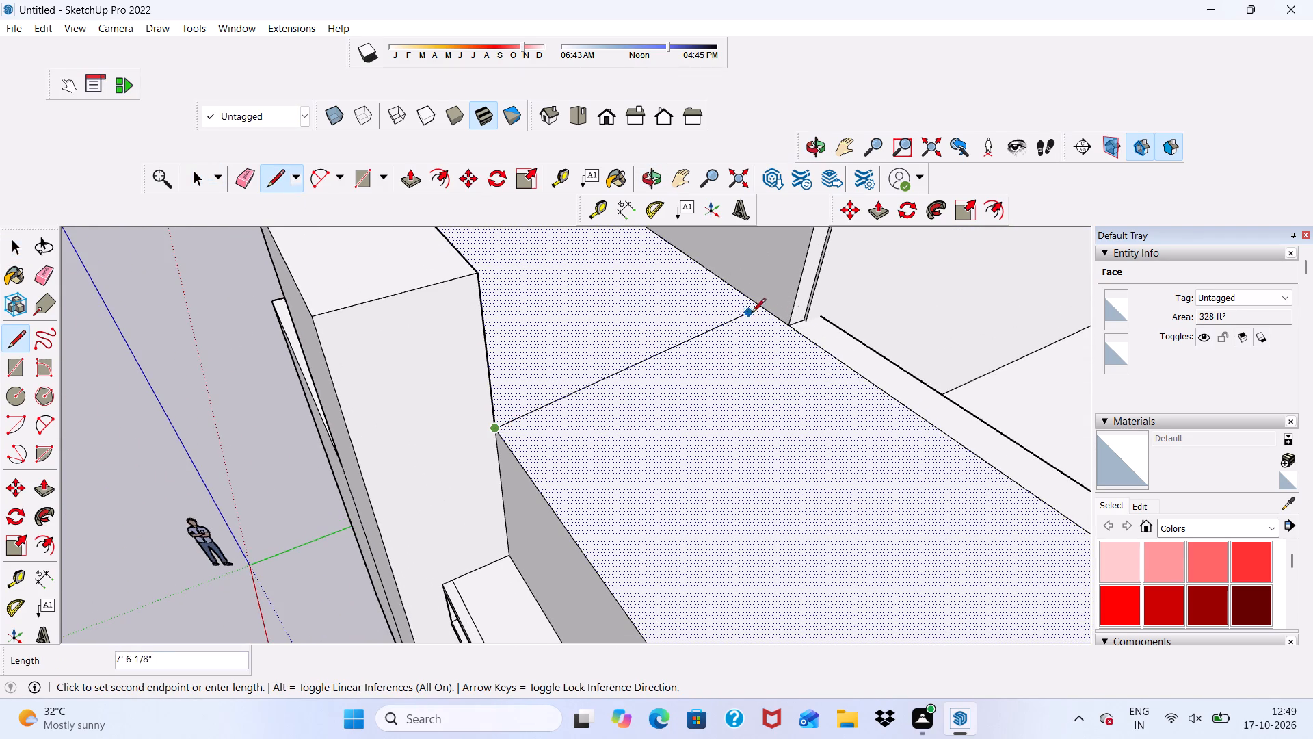
{"action": "left_click", "coordinate": [788, 322]}
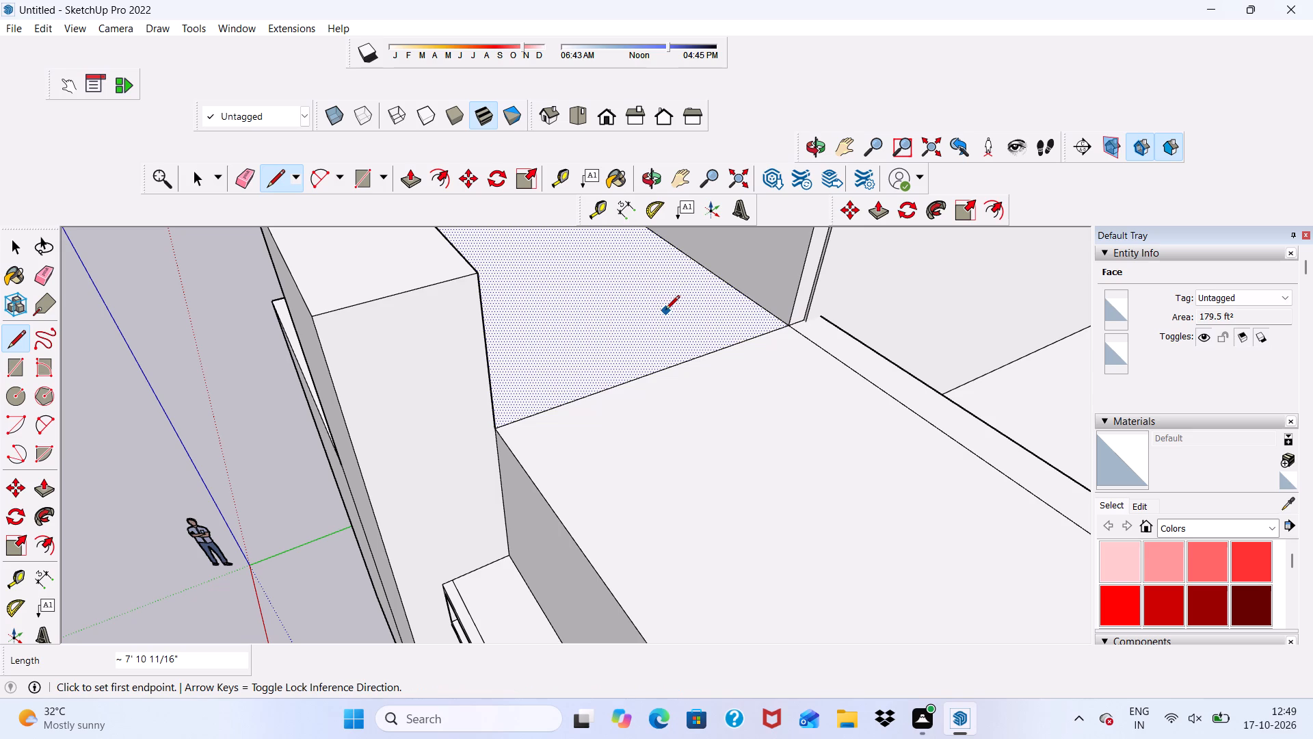
Push/Pull the front block's top section above the box frames downward, level with the upper box frame's top.
{"action": "key", "text": "space"}
{"action": "left_click", "coordinate": [693, 484]}
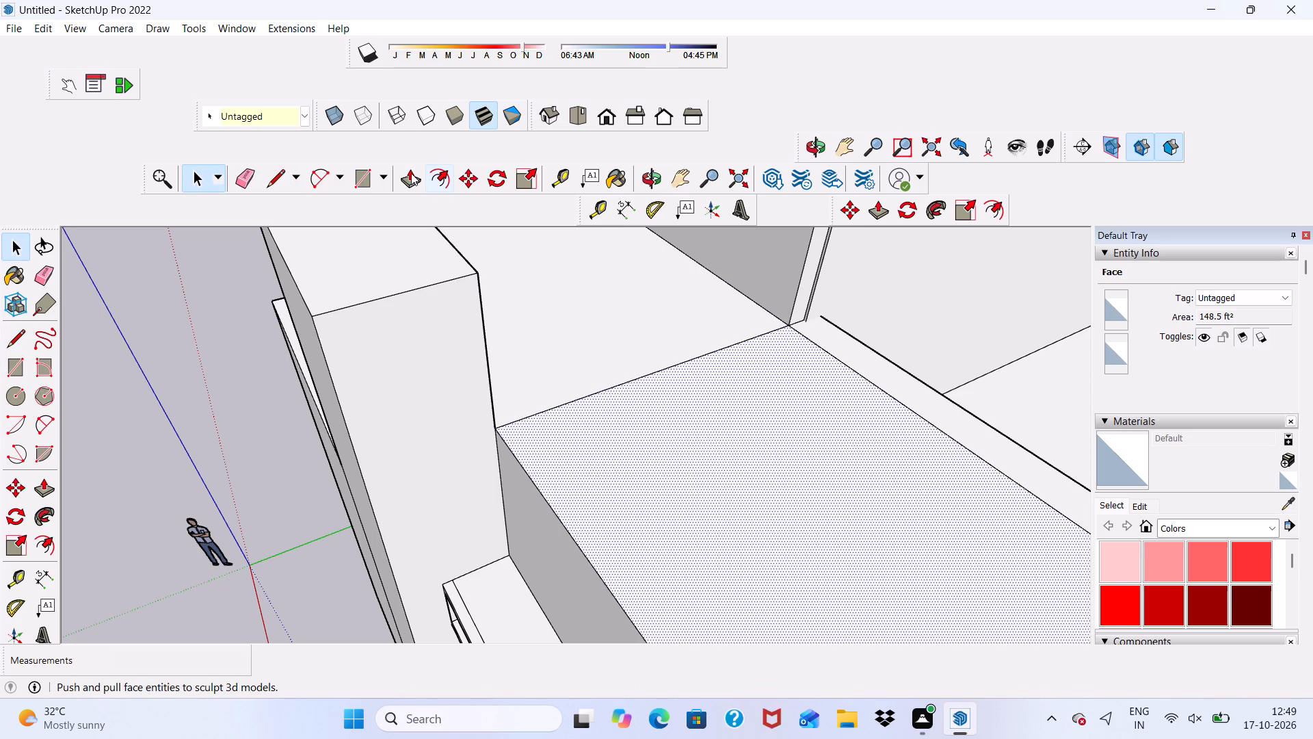
{"action": "left_click", "coordinate": [411, 172]}
{"action": "scroll", "coordinate": [636, 320], "scroll_direction": "down", "scroll_amount": 6}
{"action": "scroll", "coordinate": [767, 470], "scroll_direction": "up", "scroll_amount": 1}
{"action": "left_click_drag", "start_coordinate": [768, 481], "coordinate": [763, 515]}
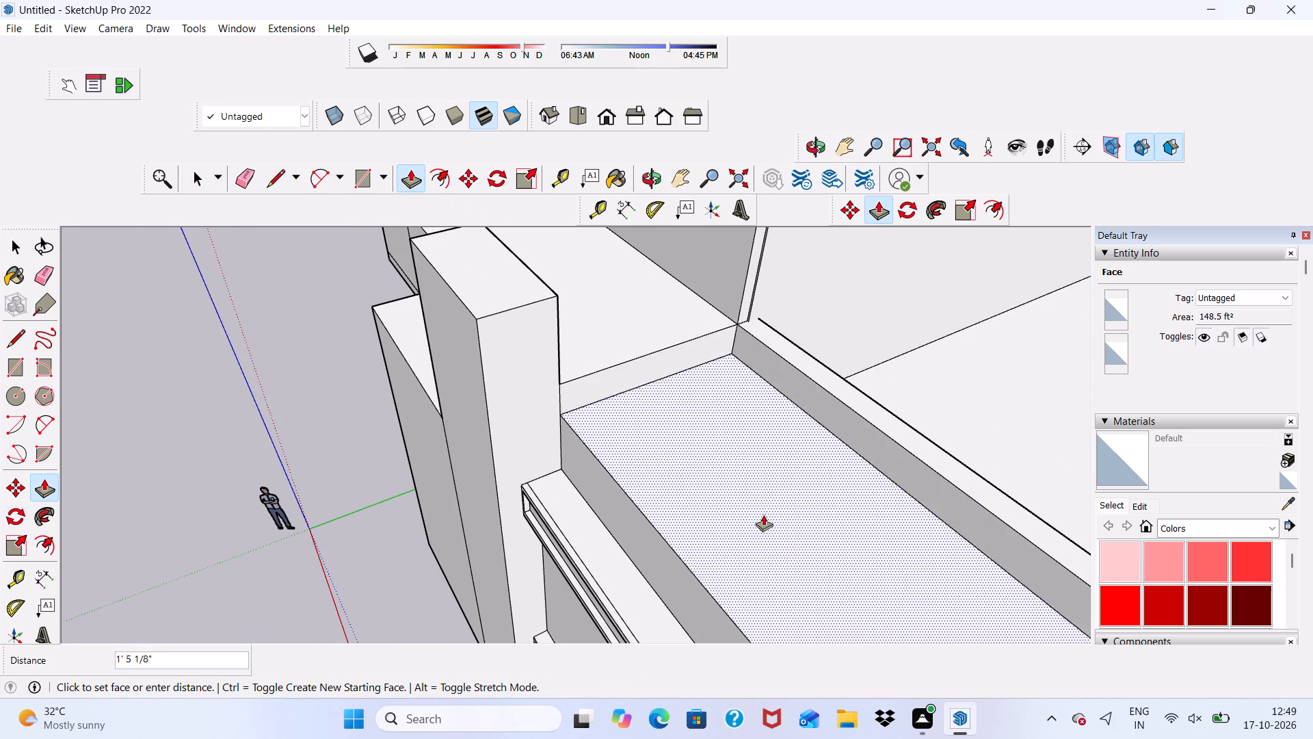
{"action": "left_click_drag", "start_coordinate": [763, 515], "coordinate": [756, 571]}
{"action": "left_click", "coordinate": [756, 571]}
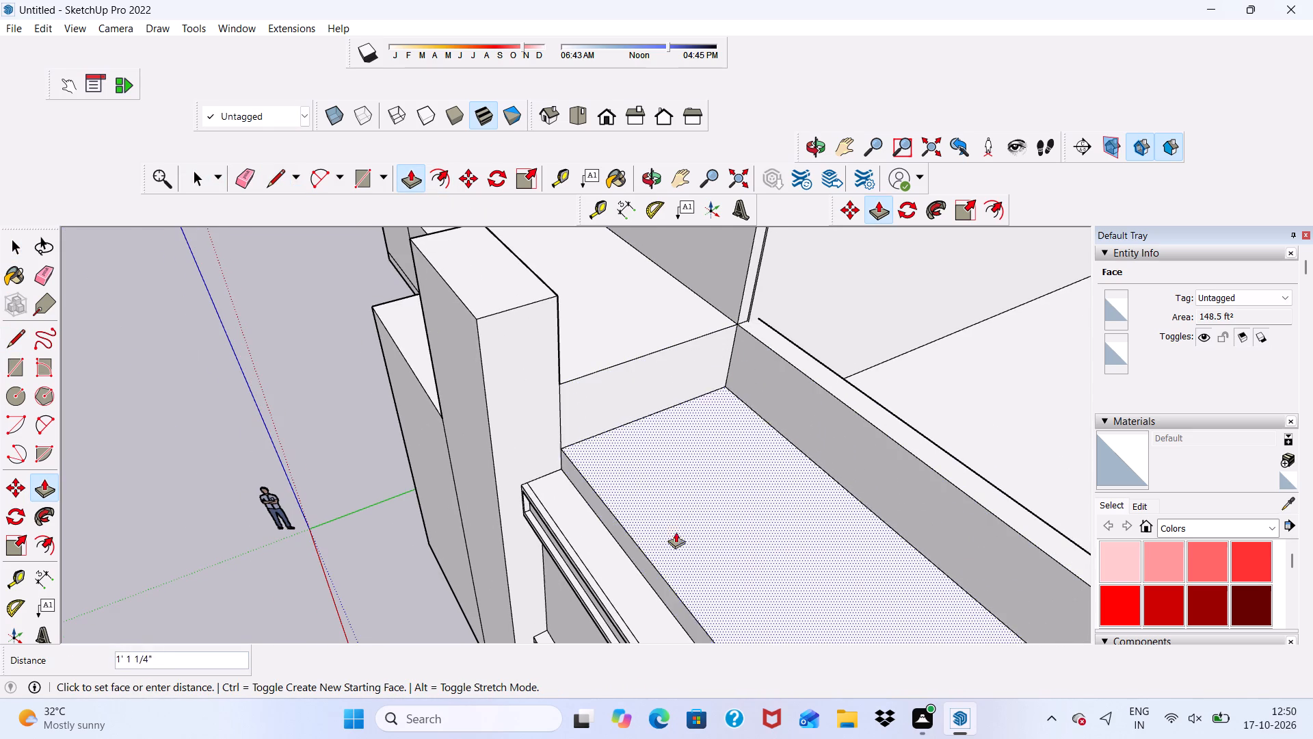
{"action": "scroll", "coordinate": [508, 487], "scroll_direction": "down", "scroll_amount": 1}
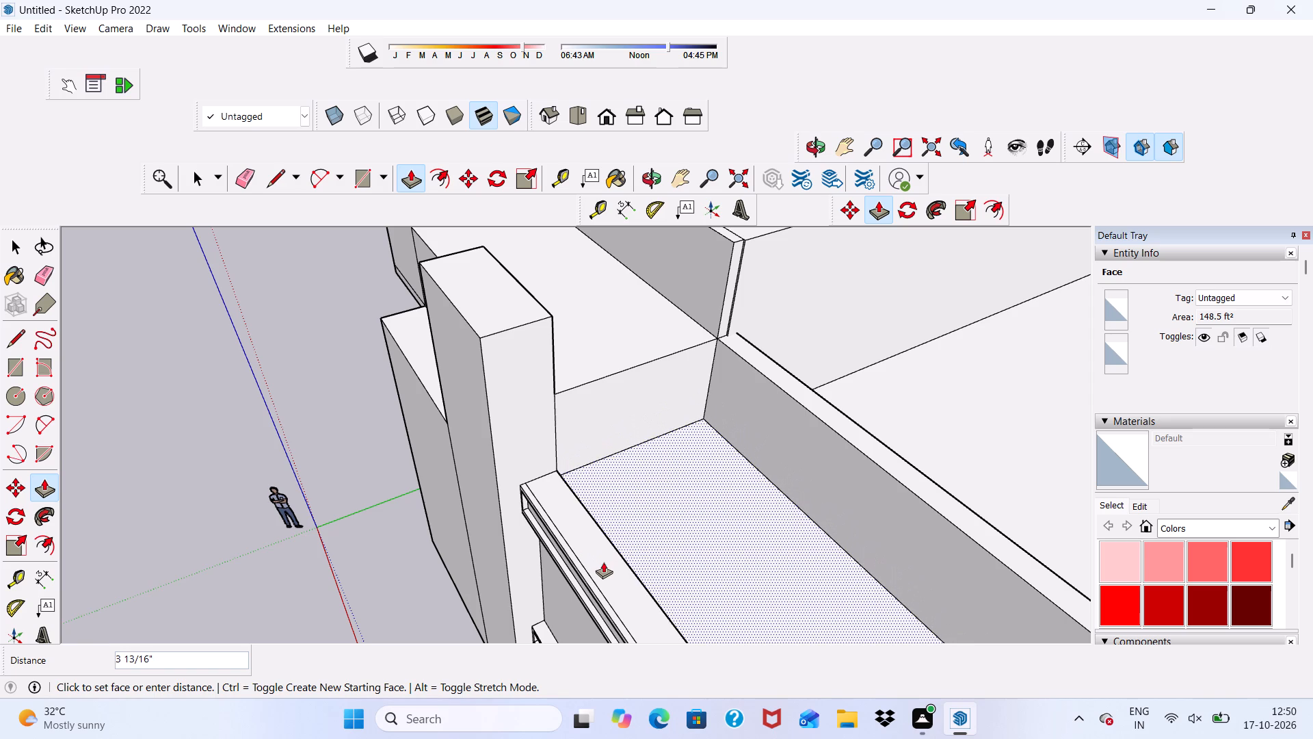
{"action": "scroll", "coordinate": [589, 547], "scroll_direction": "down", "scroll_amount": 2}
{"action": "middle_click_drag", "start_coordinate": [589, 547], "coordinate": [475, 465]}
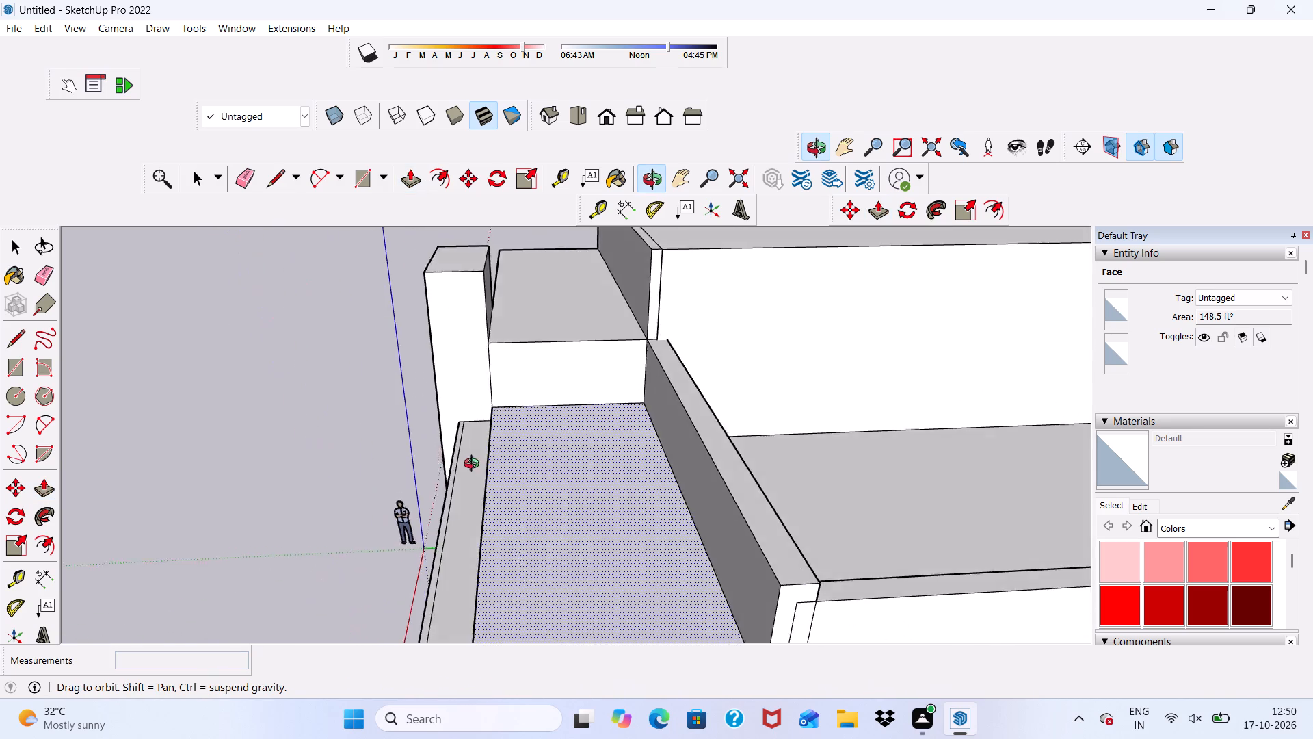
{"action": "middle_click_drag", "start_coordinate": [475, 465], "coordinate": [494, 415]}
{"action": "left_click", "coordinate": [521, 503]}
{"action": "middle_click_drag", "start_coordinate": [521, 503], "coordinate": [557, 509]}
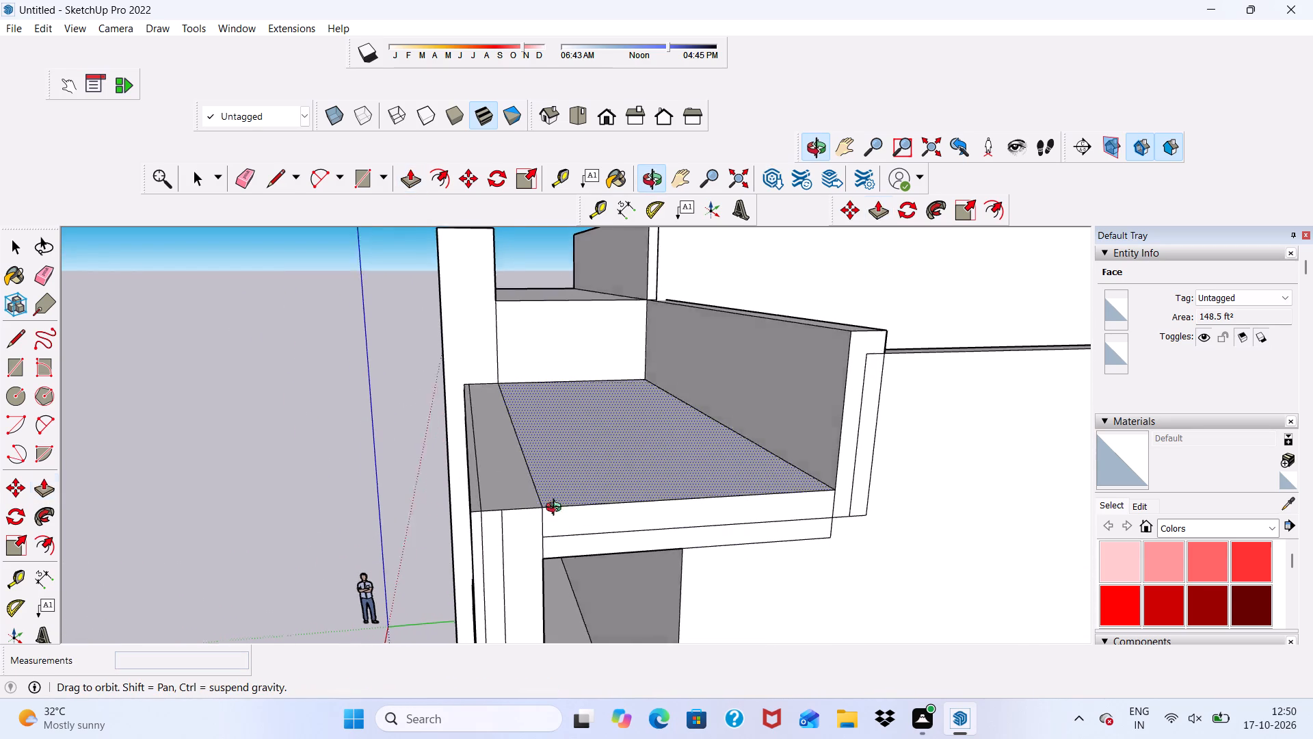
{"action": "middle_click_drag", "start_coordinate": [557, 509], "coordinate": [801, 495]}
{"action": "key", "text": "space"}
Examine the lowered front section, the parapet behind it and the adjoining side wall from several angles.
{"action": "scroll", "coordinate": [648, 309], "scroll_direction": "up", "scroll_amount": 3}
{"action": "scroll", "coordinate": [592, 307], "scroll_direction": "down", "scroll_amount": 9}
{"action": "middle_click_drag", "start_coordinate": [626, 420], "coordinate": [626, 420]}
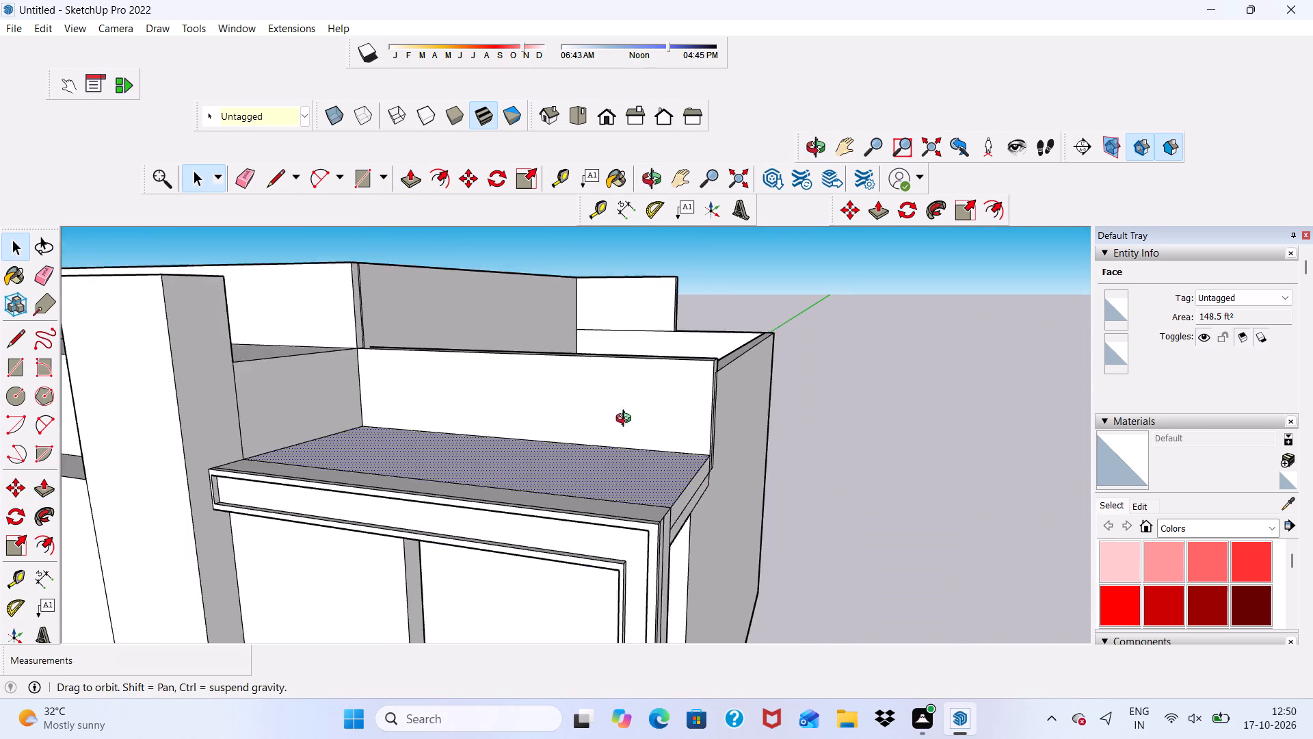
{"action": "middle_click_drag", "start_coordinate": [626, 420], "coordinate": [724, 380]}
{"action": "scroll", "coordinate": [354, 472], "scroll_direction": "down", "scroll_amount": 1}
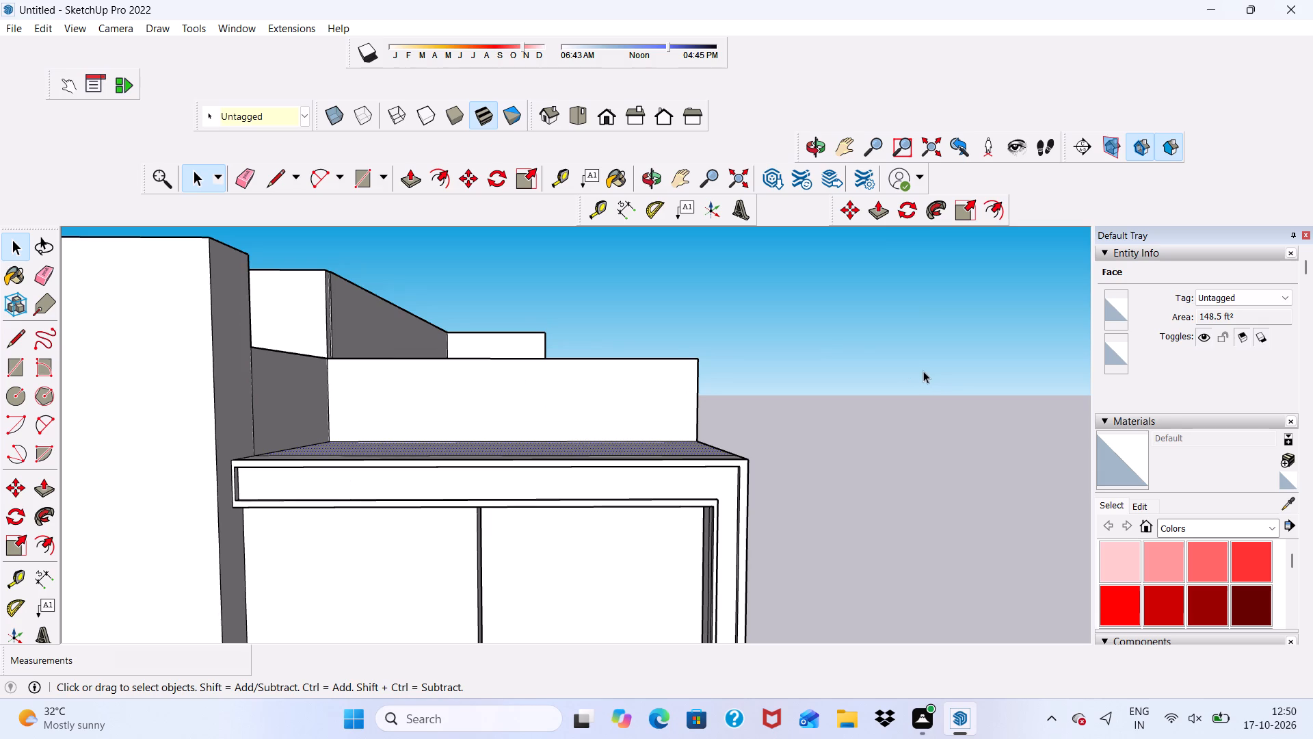
{"action": "left_click", "coordinate": [923, 371]}
{"action": "scroll", "coordinate": [663, 391], "scroll_direction": "down", "scroll_amount": 3}
{"action": "middle_click_drag", "start_coordinate": [661, 415], "coordinate": [440, 459]}
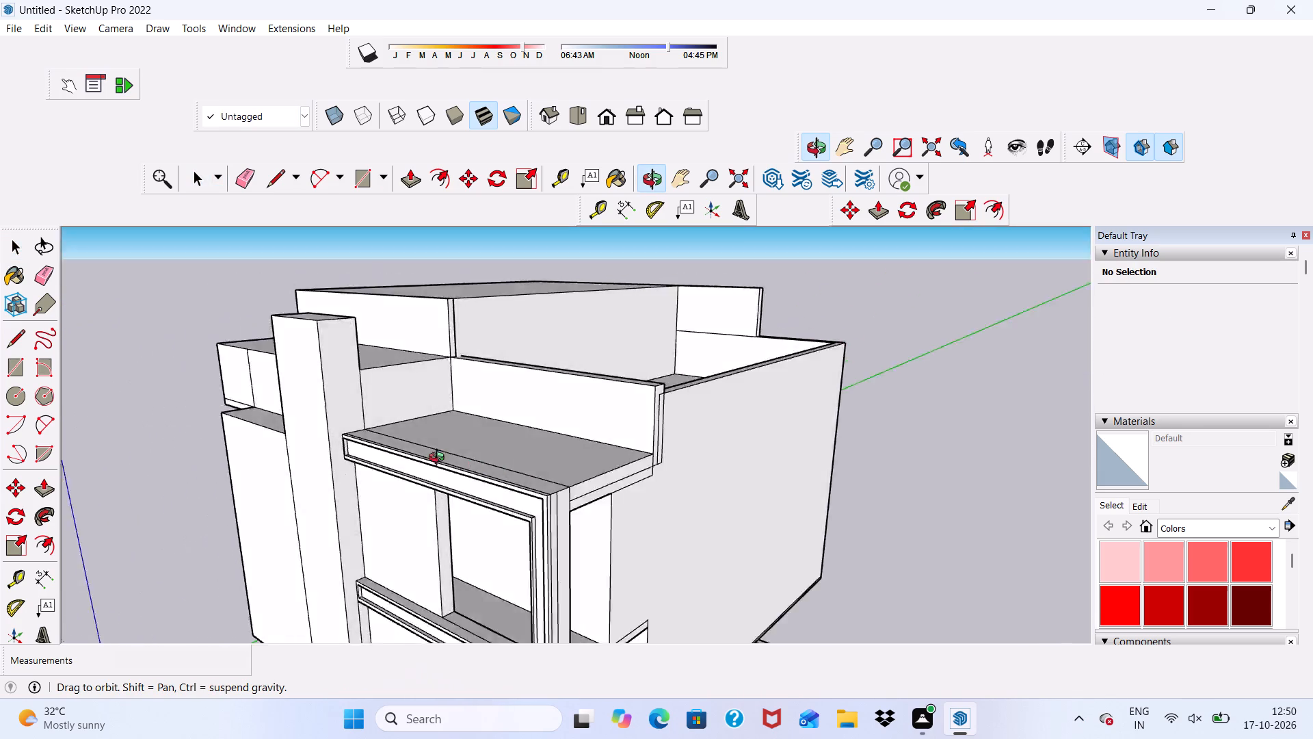
{"action": "middle_click_drag", "start_coordinate": [440, 459], "coordinate": [599, 474]}
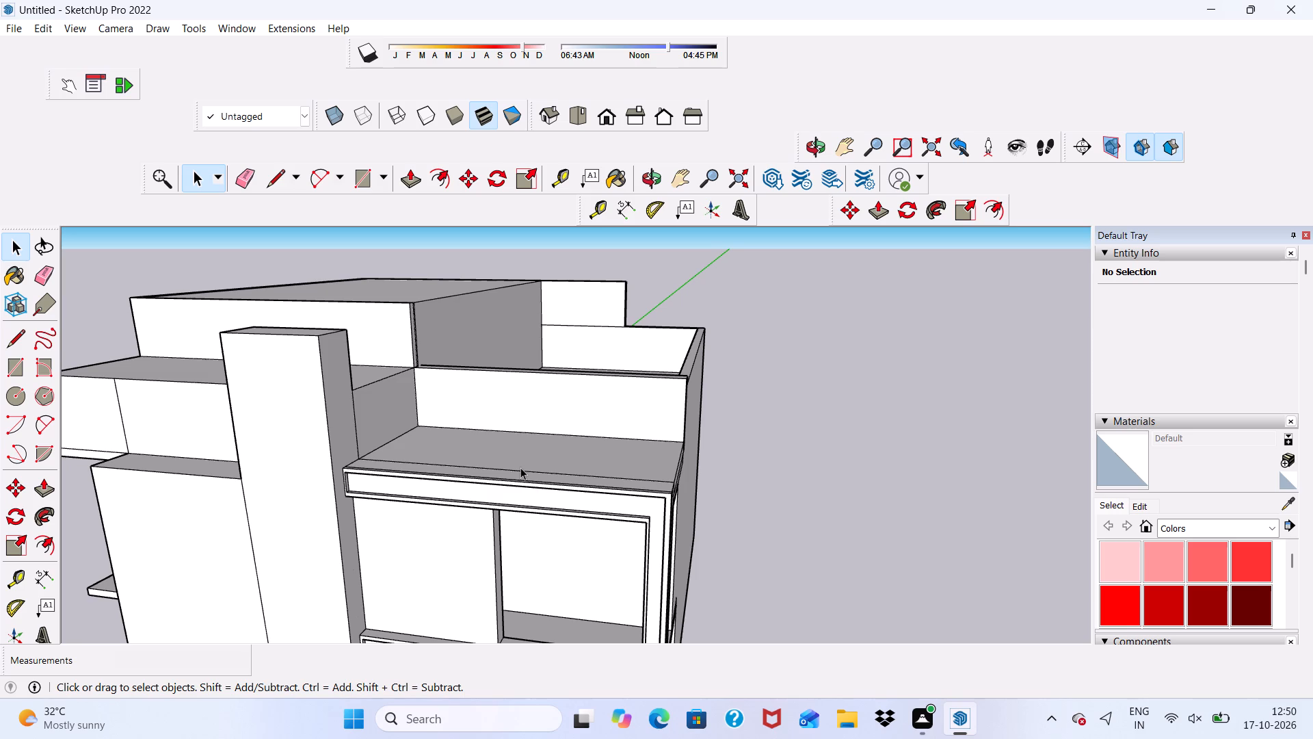
{"action": "scroll", "coordinate": [516, 410], "scroll_direction": "down", "scroll_amount": 2}
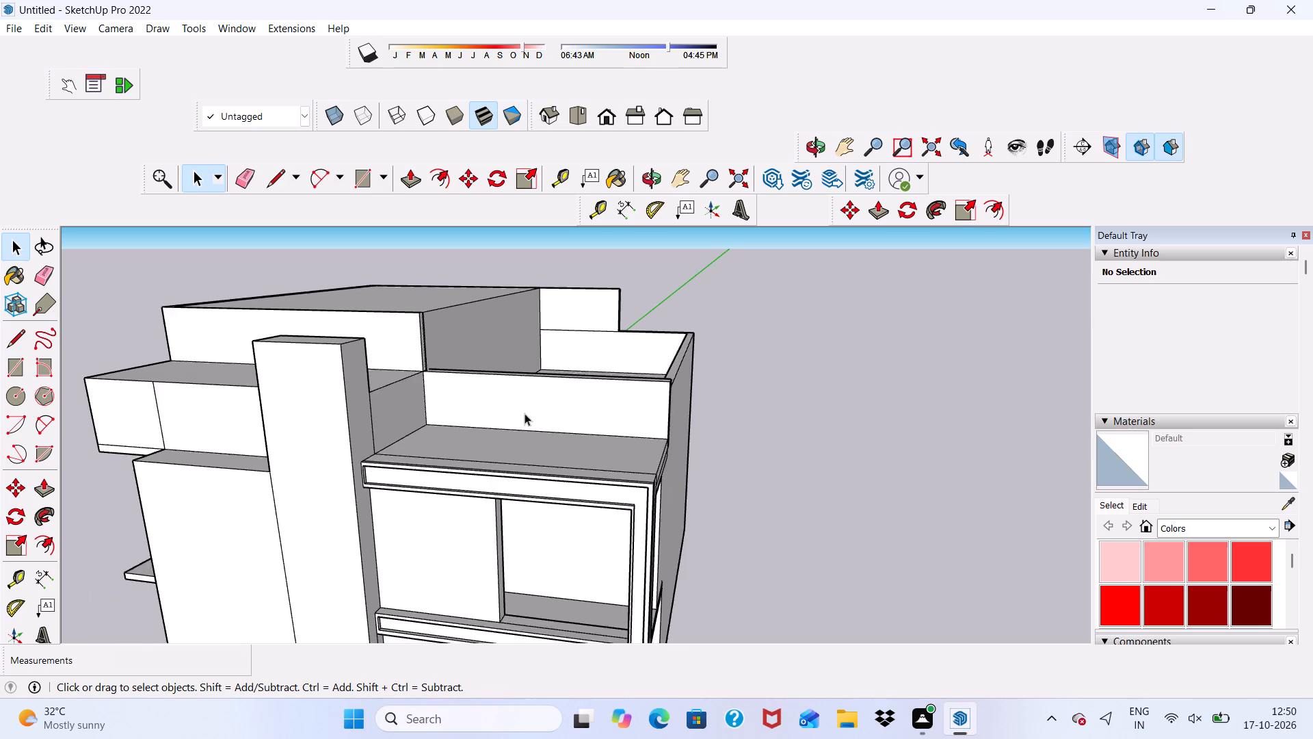
{"action": "scroll", "coordinate": [525, 413], "scroll_direction": "down", "scroll_amount": 4}
{"action": "middle_click_drag", "start_coordinate": [518, 437], "coordinate": [568, 356]}
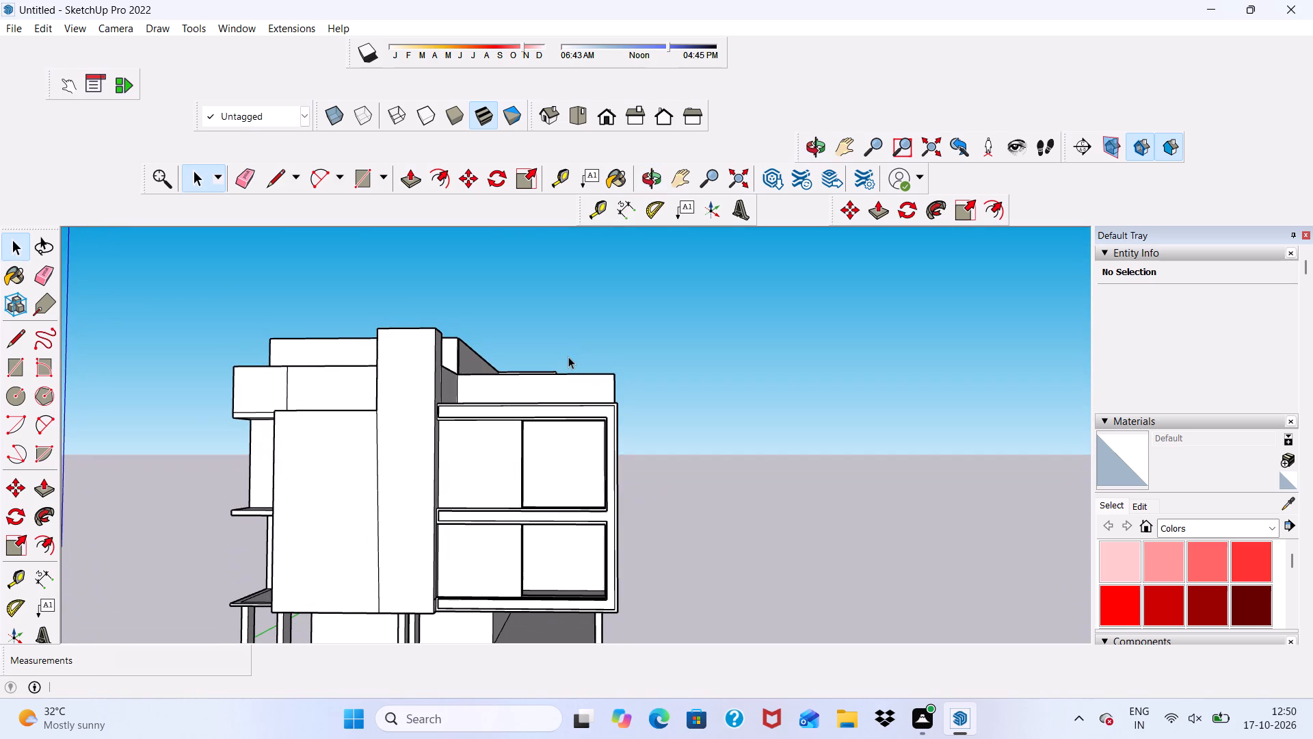
{"action": "middle_click_drag", "start_coordinate": [666, 407], "coordinate": [648, 530]}
{"action": "scroll", "coordinate": [587, 400], "scroll_direction": "up", "scroll_amount": 5}
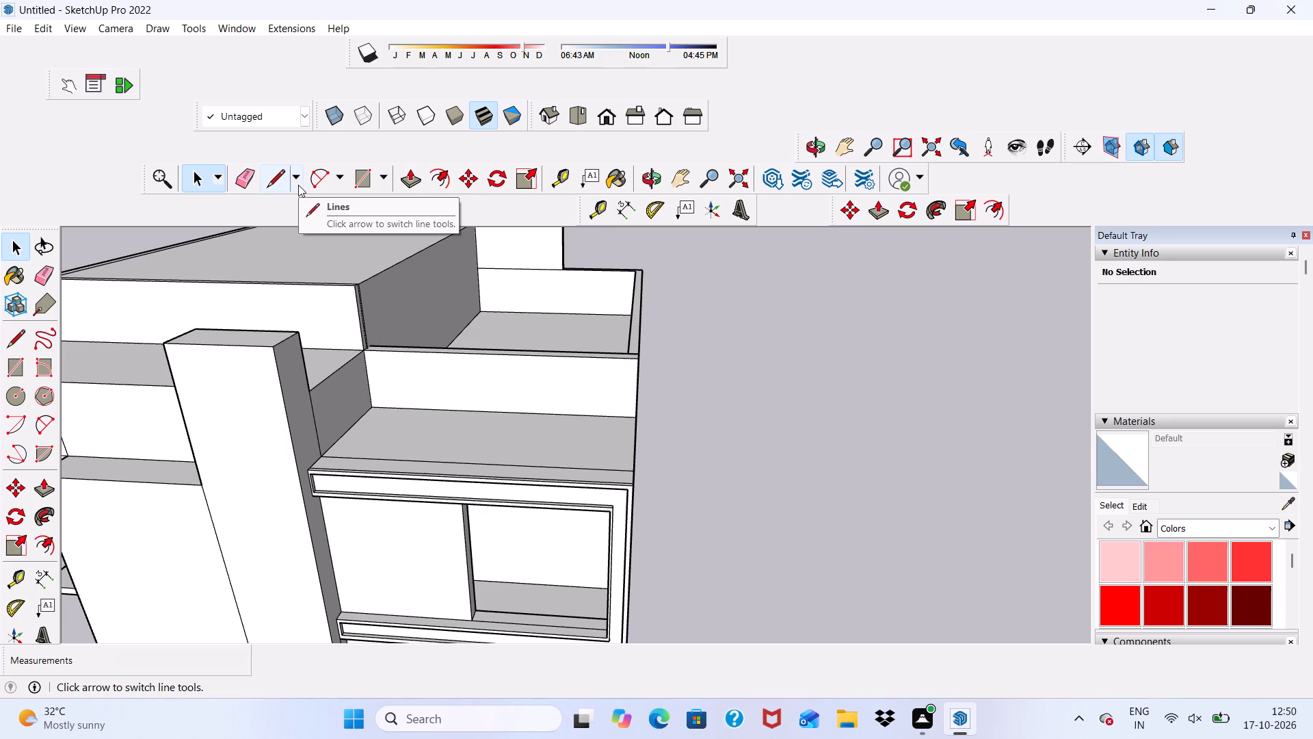
{"action": "scroll", "coordinate": [298, 185], "scroll_direction": "up", "scroll_amount": 2}
{"action": "scroll", "coordinate": [298, 185], "scroll_direction": "down", "scroll_amount": 3}
{"action": "scroll", "coordinate": [323, 252], "scroll_direction": "down", "scroll_amount": 4}
{"action": "middle_click_drag", "start_coordinate": [328, 277], "coordinate": [310, 288]}
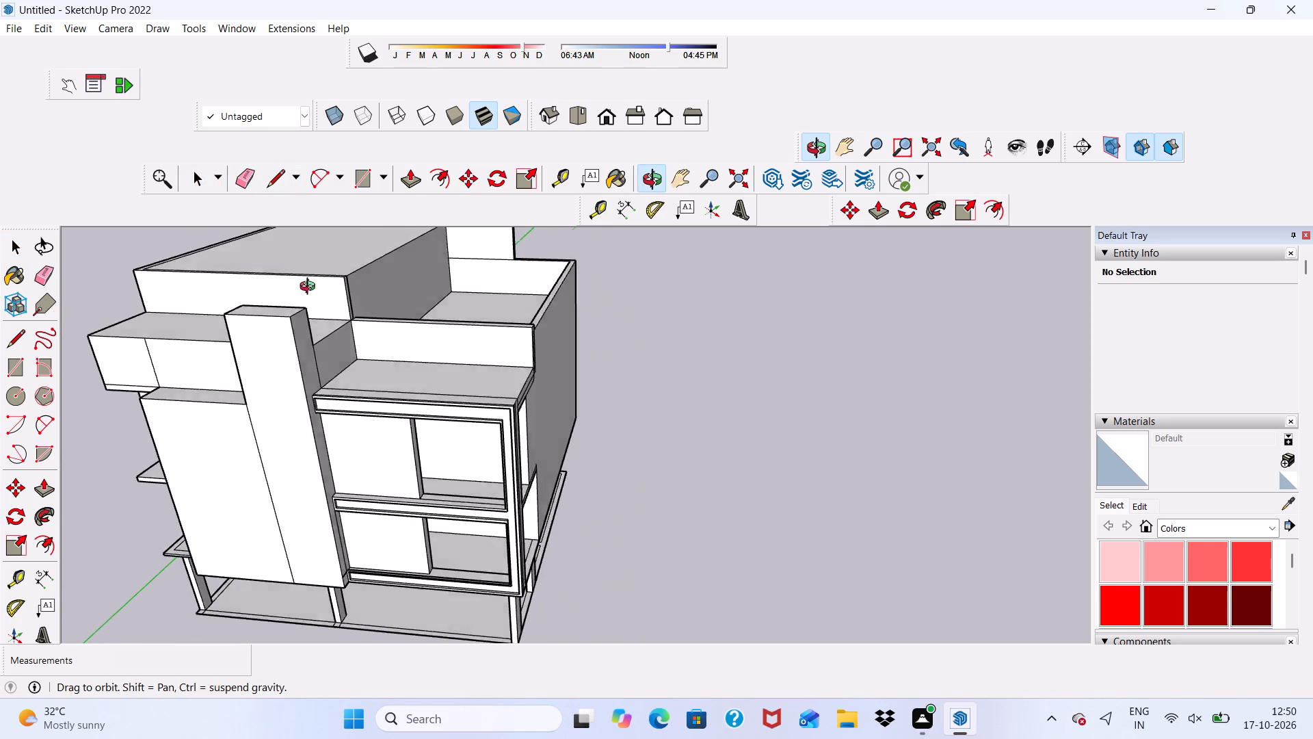
{"action": "middle_click_drag", "start_coordinate": [310, 288], "coordinate": [256, 288]}
{"action": "scroll", "coordinate": [520, 322], "scroll_direction": "up", "scroll_amount": 5}
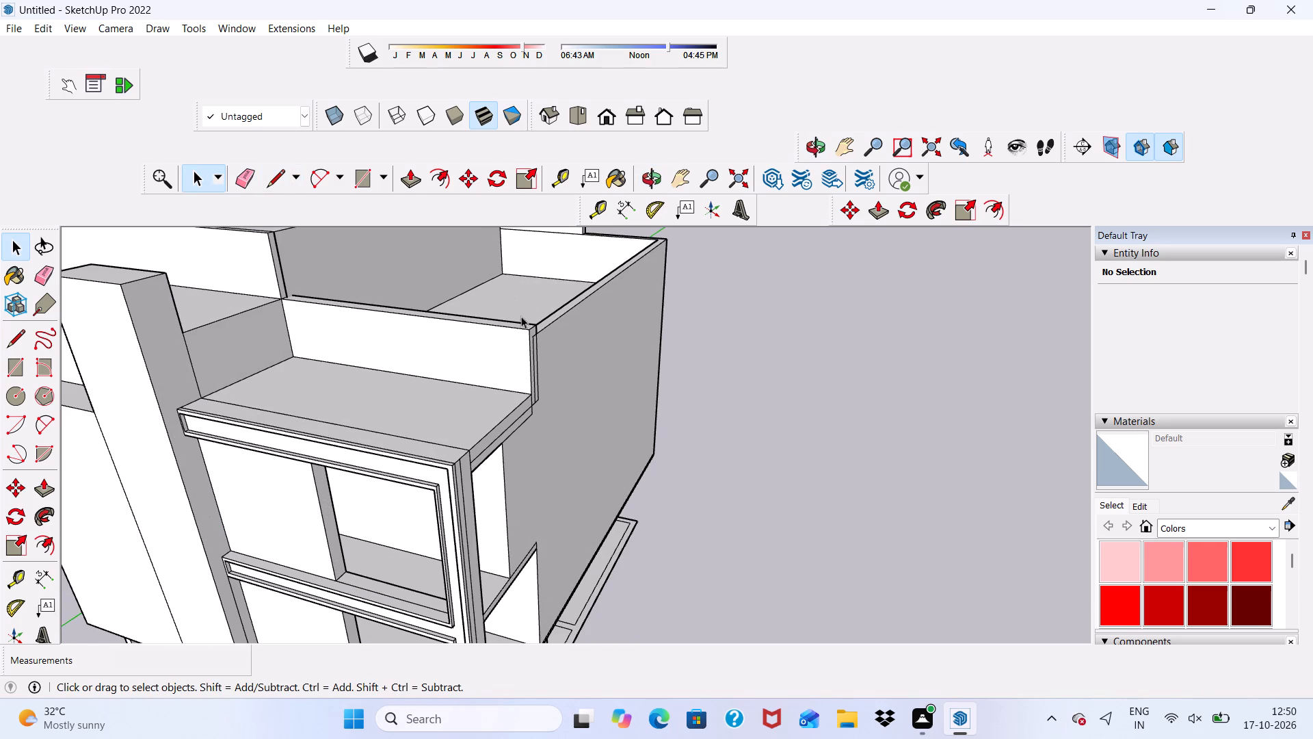
{"action": "middle_click_drag", "start_coordinate": [563, 306], "coordinate": [373, 280]}
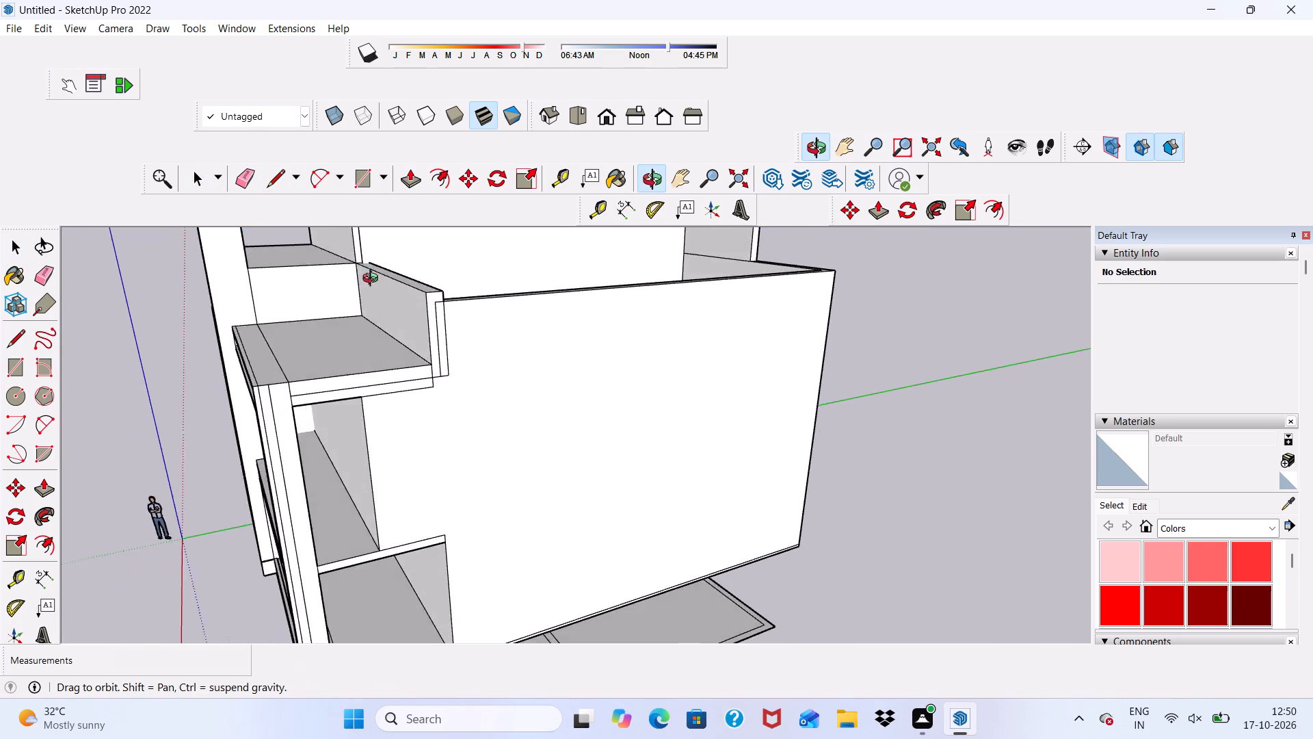
{"action": "middle_click_drag", "start_coordinate": [373, 280], "coordinate": [587, 300]}
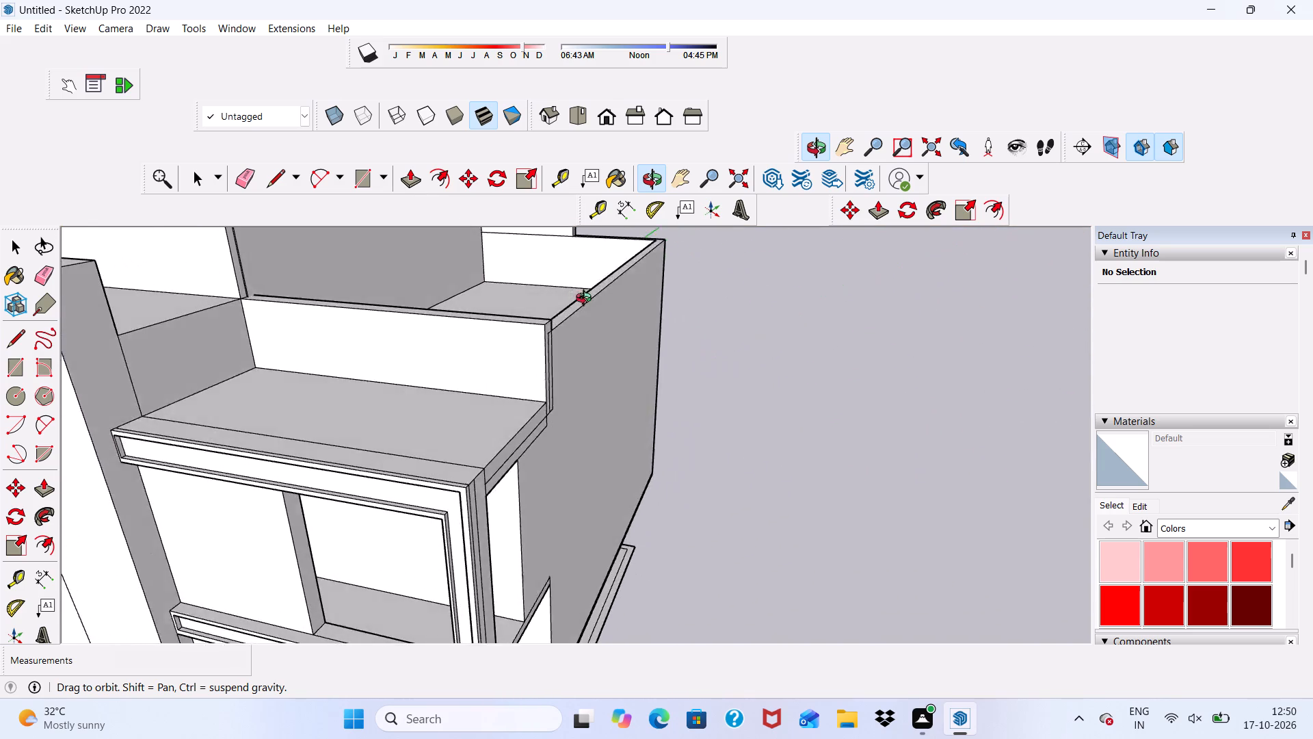
{"action": "middle_click_drag", "start_coordinate": [587, 300], "coordinate": [608, 361]}
{"action": "scroll", "coordinate": [567, 346], "scroll_direction": "down", "scroll_amount": 1}
{"action": "scroll", "coordinate": [513, 328], "scroll_direction": "up", "scroll_amount": 1}
{"action": "scroll", "coordinate": [369, 369], "scroll_direction": "down", "scroll_amount": 6}
{"action": "middle_click_drag", "start_coordinate": [375, 365], "coordinate": [307, 268]}
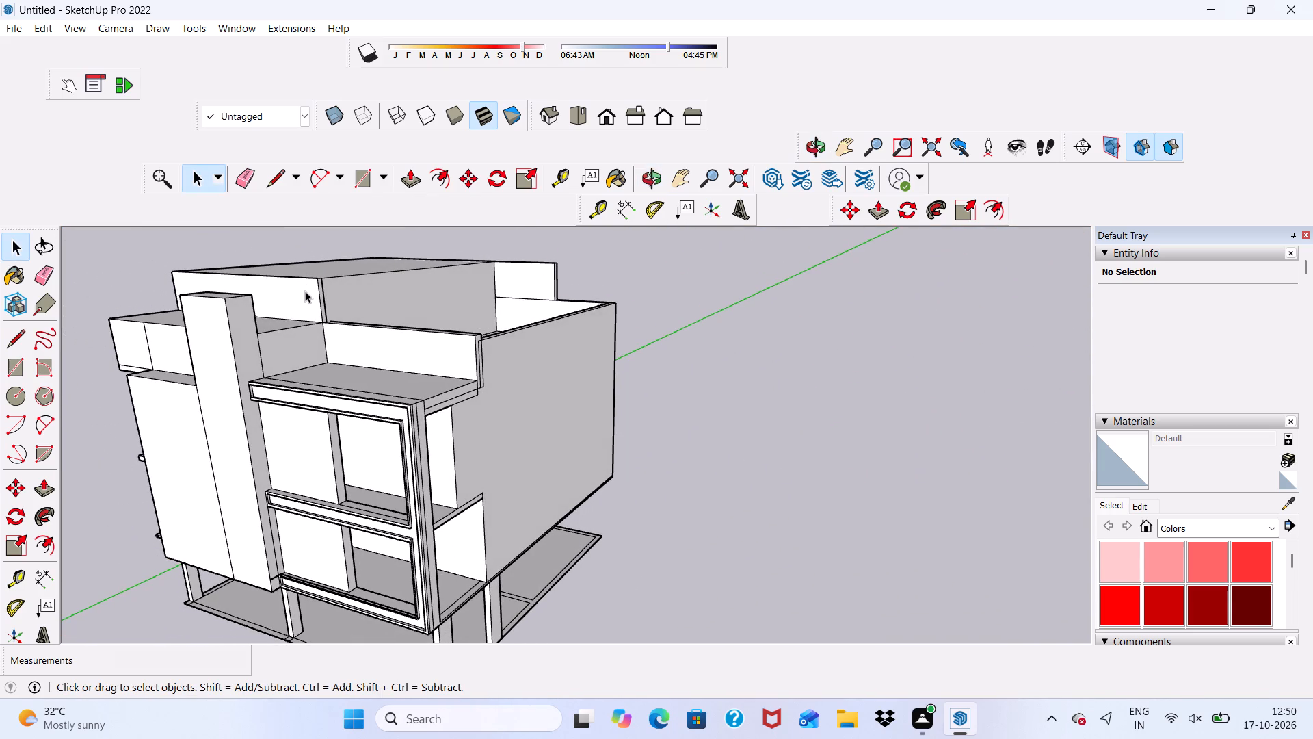
Push/Pull the top face of the low parapet behind the front section down by about 7".
{"action": "middle_click_drag", "start_coordinate": [330, 317], "coordinate": [364, 432]}
{"action": "scroll", "coordinate": [358, 416], "scroll_direction": "up", "scroll_amount": 6}
{"action": "left_click", "coordinate": [330, 369]}
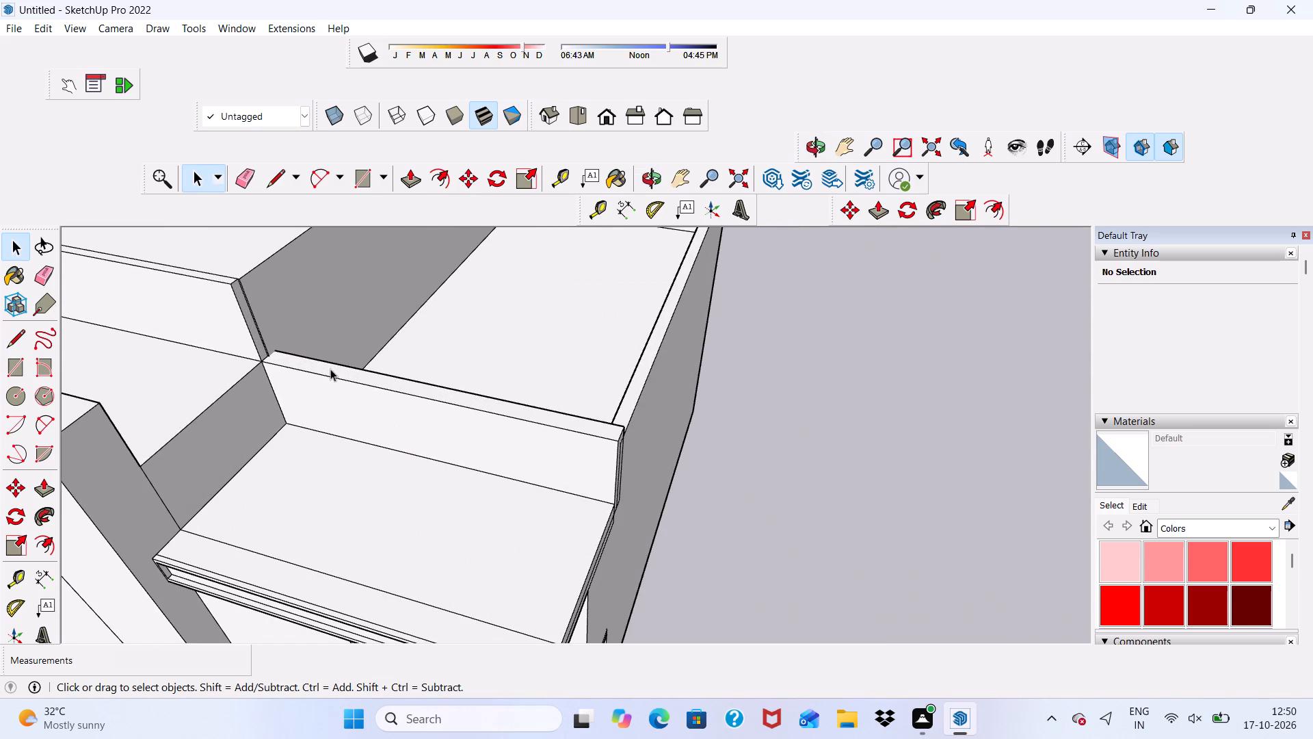
{"action": "left_click", "coordinate": [410, 177]}
{"action": "left_click_drag", "start_coordinate": [325, 359], "coordinate": [330, 391]}
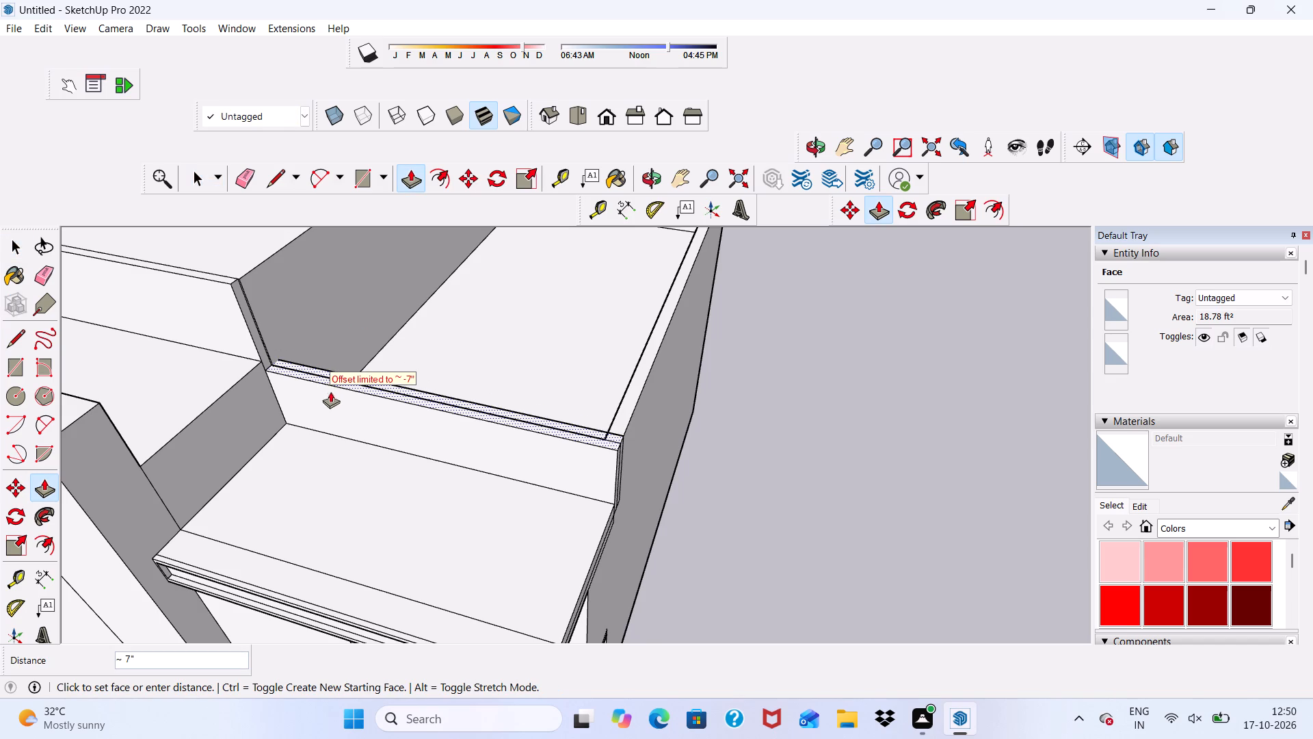
{"action": "left_click_drag", "start_coordinate": [330, 391], "coordinate": [335, 405]}
{"action": "left_click", "coordinate": [335, 405]}
Push the front faces of the low parapet back 6" to clear it from between the high block and side wall.
{"action": "left_click", "coordinate": [336, 405], "text": "ctrl"}
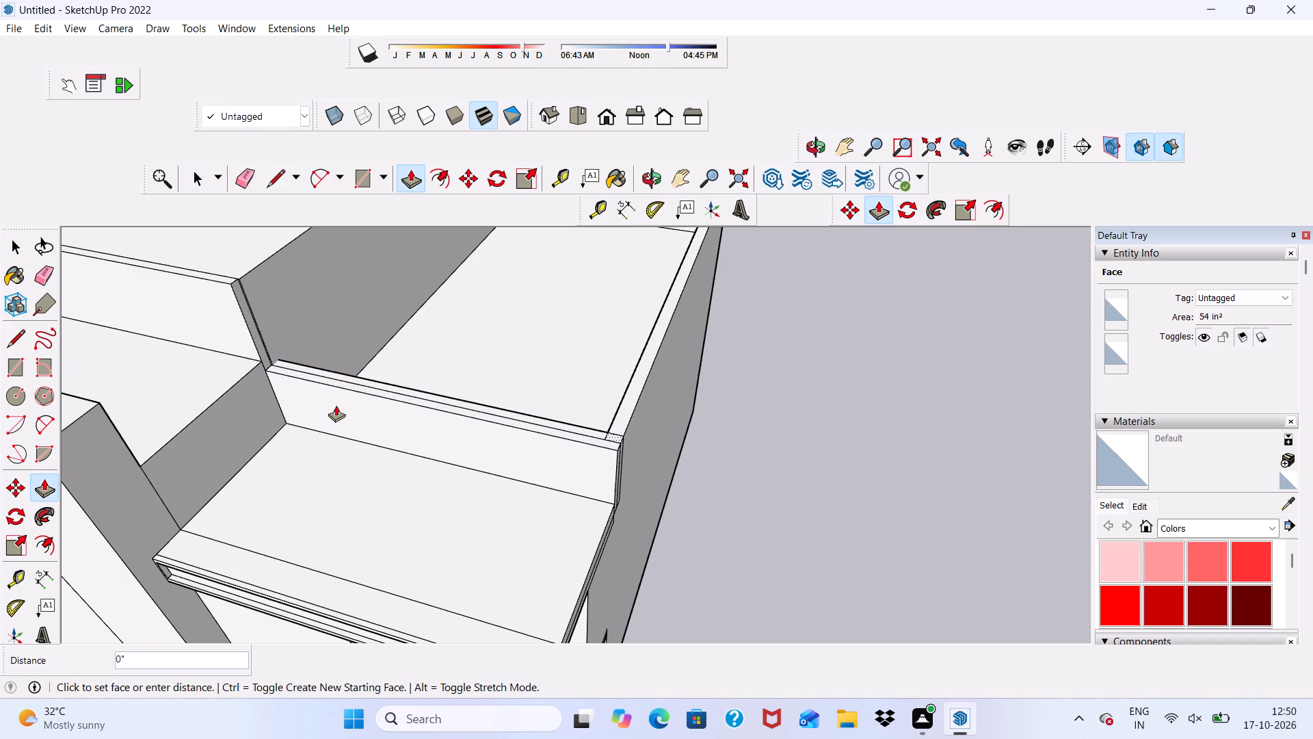
{"action": "left_click_drag", "start_coordinate": [336, 405], "coordinate": [340, 418]}
{"action": "left_click", "coordinate": [340, 419]}
{"action": "left_click", "coordinate": [328, 383]}
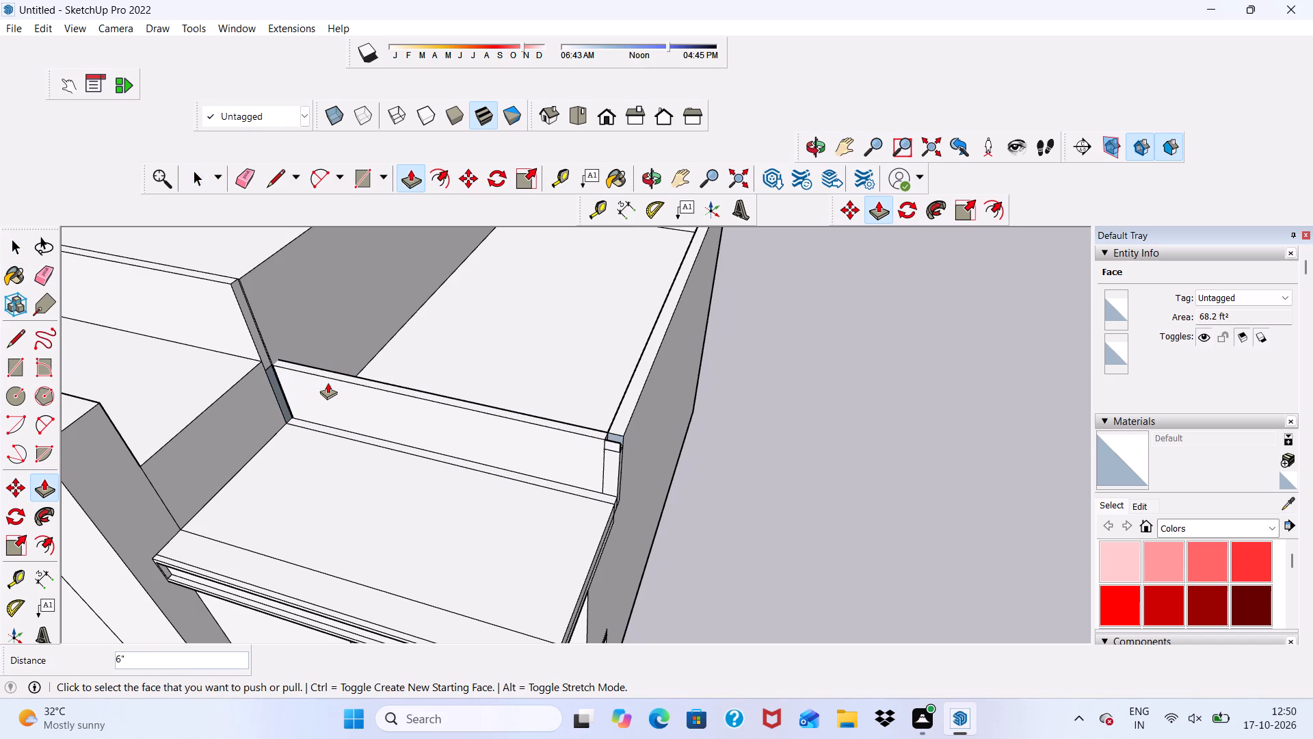
{"action": "left_click_drag", "start_coordinate": [324, 383], "coordinate": [331, 372]}
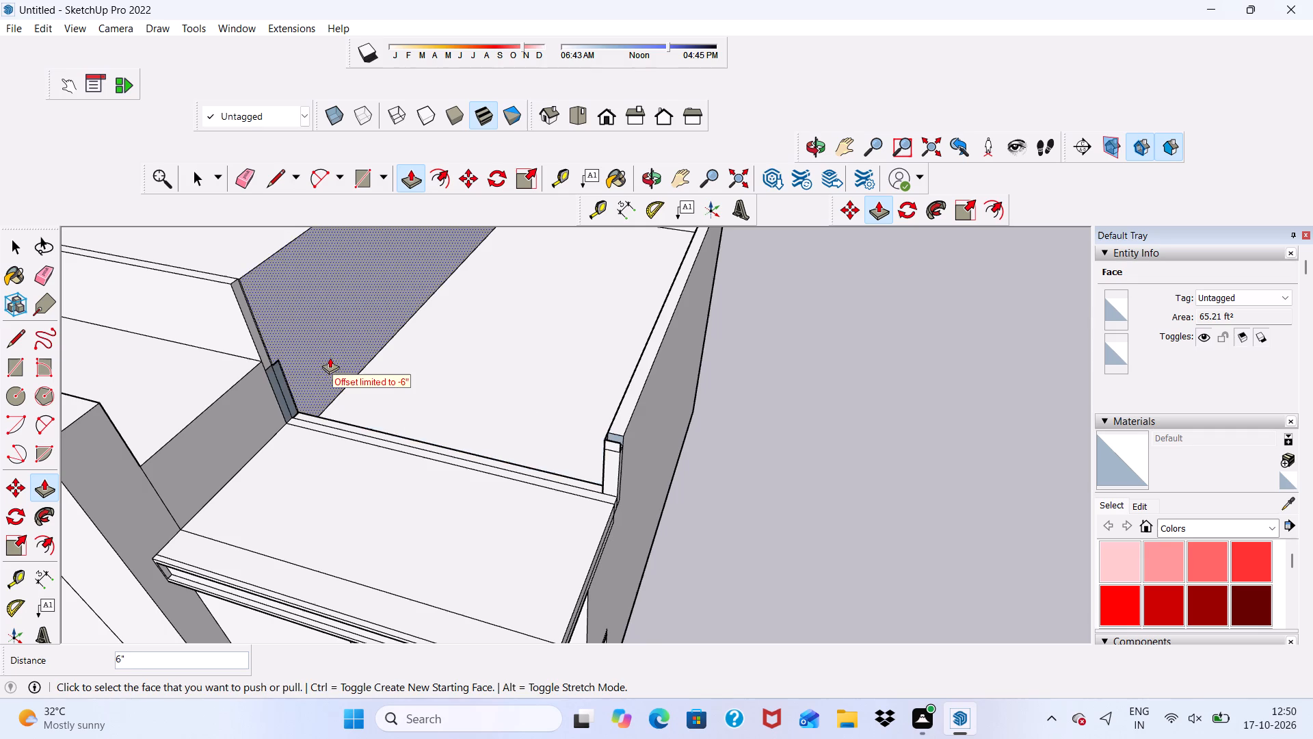
Push/Pull the large lower roof face to match the level of the front section's top above the box frames.
{"action": "middle_click_drag", "start_coordinate": [311, 396], "coordinate": [0, 320]}
{"action": "middle_click_drag", "start_coordinate": [646, 252], "coordinate": [474, 378]}
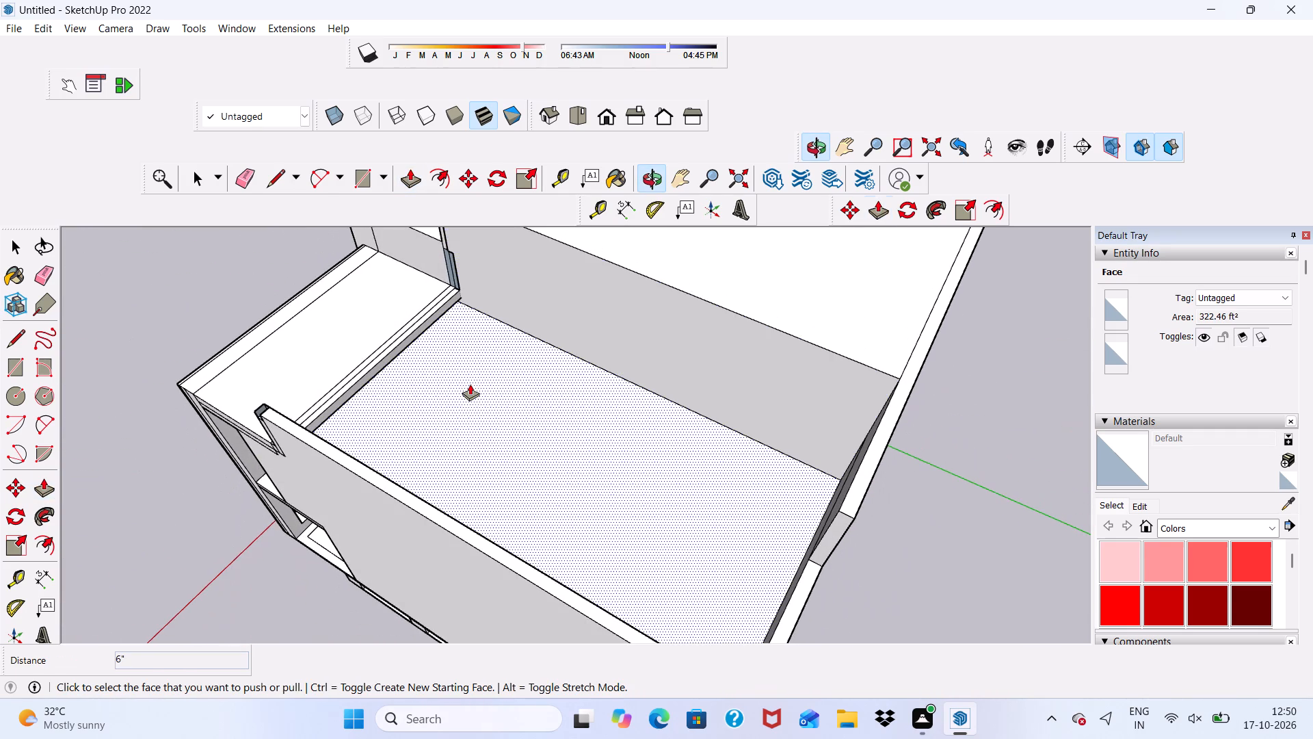
{"action": "left_click", "coordinate": [468, 398]}
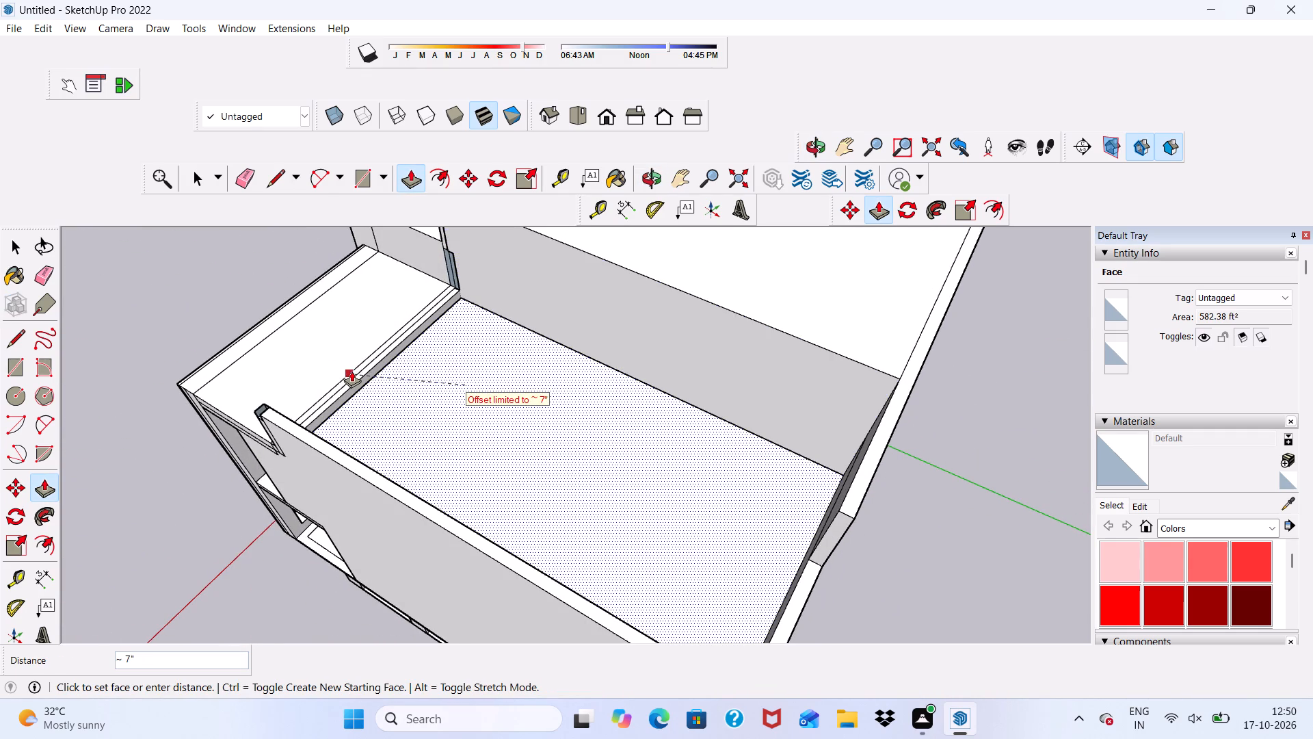
{"action": "left_click", "coordinate": [352, 371]}
{"action": "scroll", "coordinate": [371, 380], "scroll_direction": "up", "scroll_amount": 4}
{"action": "left_click", "coordinate": [404, 371]}
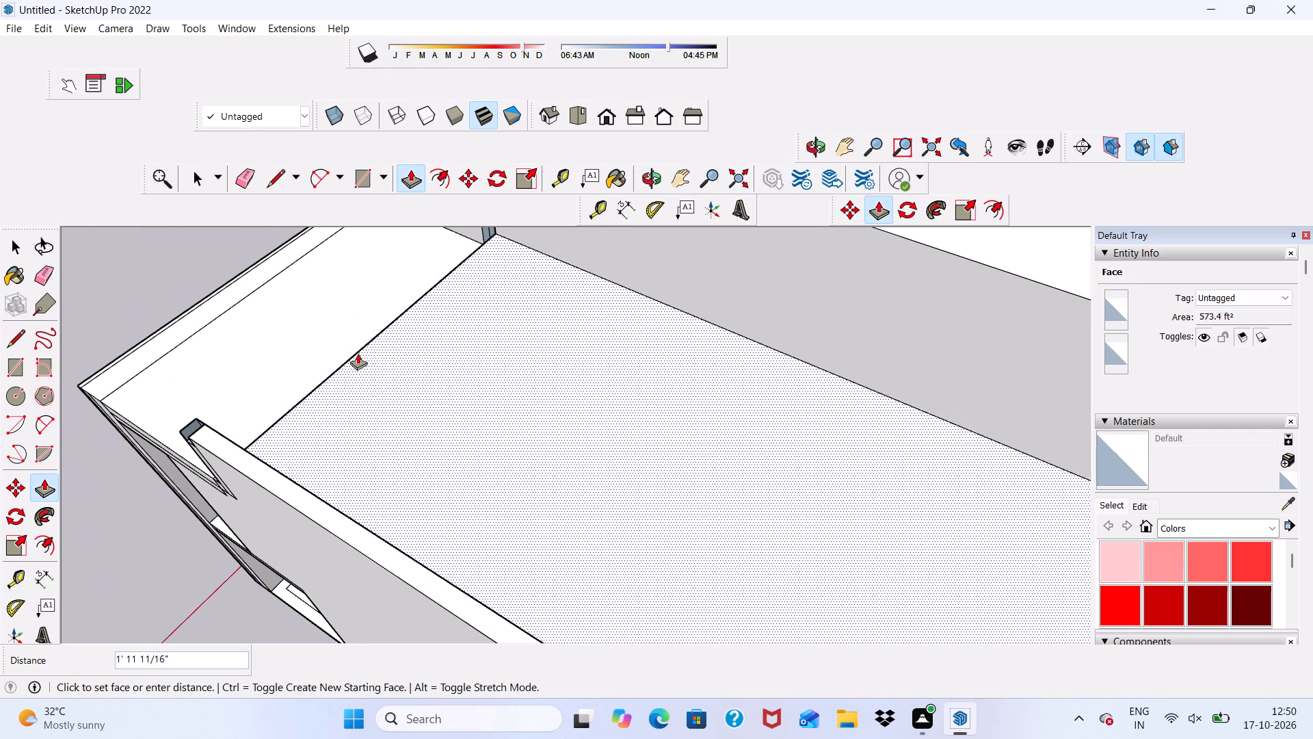
{"action": "scroll", "coordinate": [267, 359], "scroll_direction": "down", "scroll_amount": 1}
{"action": "left_click", "coordinate": [312, 372]}
{"action": "scroll", "coordinate": [382, 409], "scroll_direction": "down", "scroll_amount": 1}
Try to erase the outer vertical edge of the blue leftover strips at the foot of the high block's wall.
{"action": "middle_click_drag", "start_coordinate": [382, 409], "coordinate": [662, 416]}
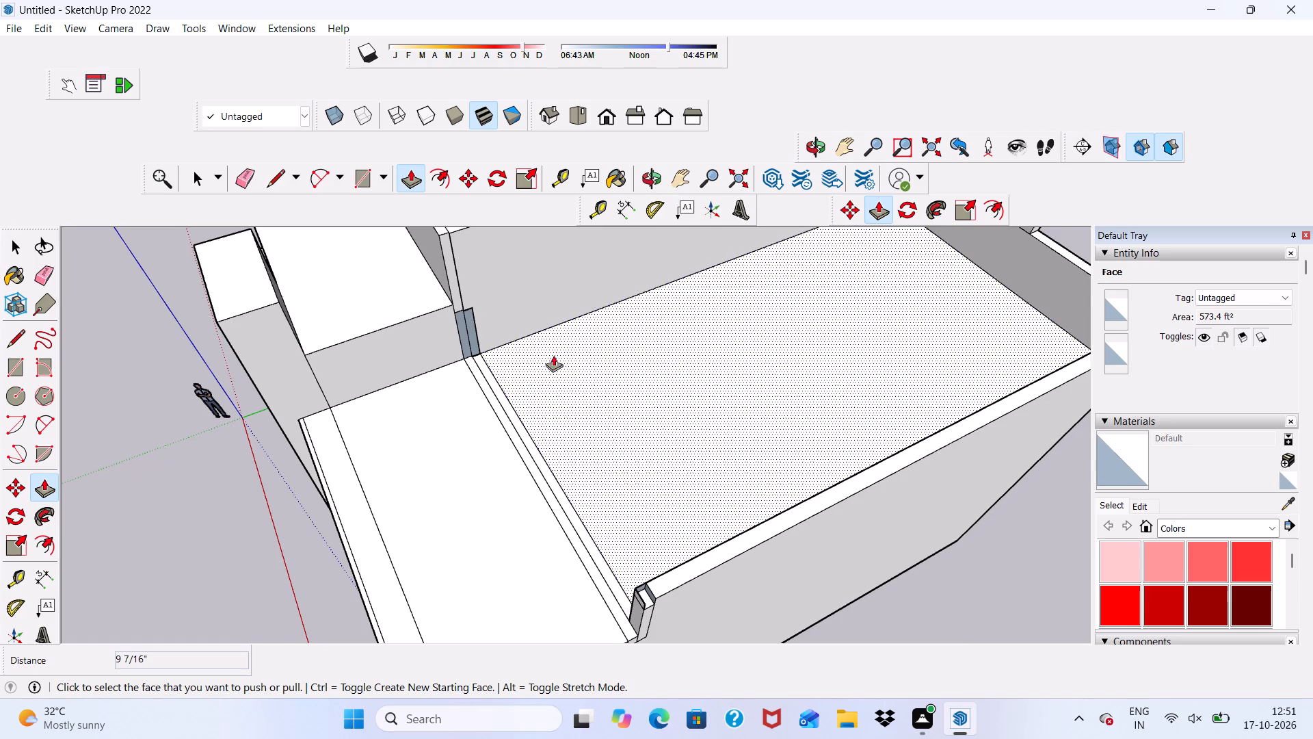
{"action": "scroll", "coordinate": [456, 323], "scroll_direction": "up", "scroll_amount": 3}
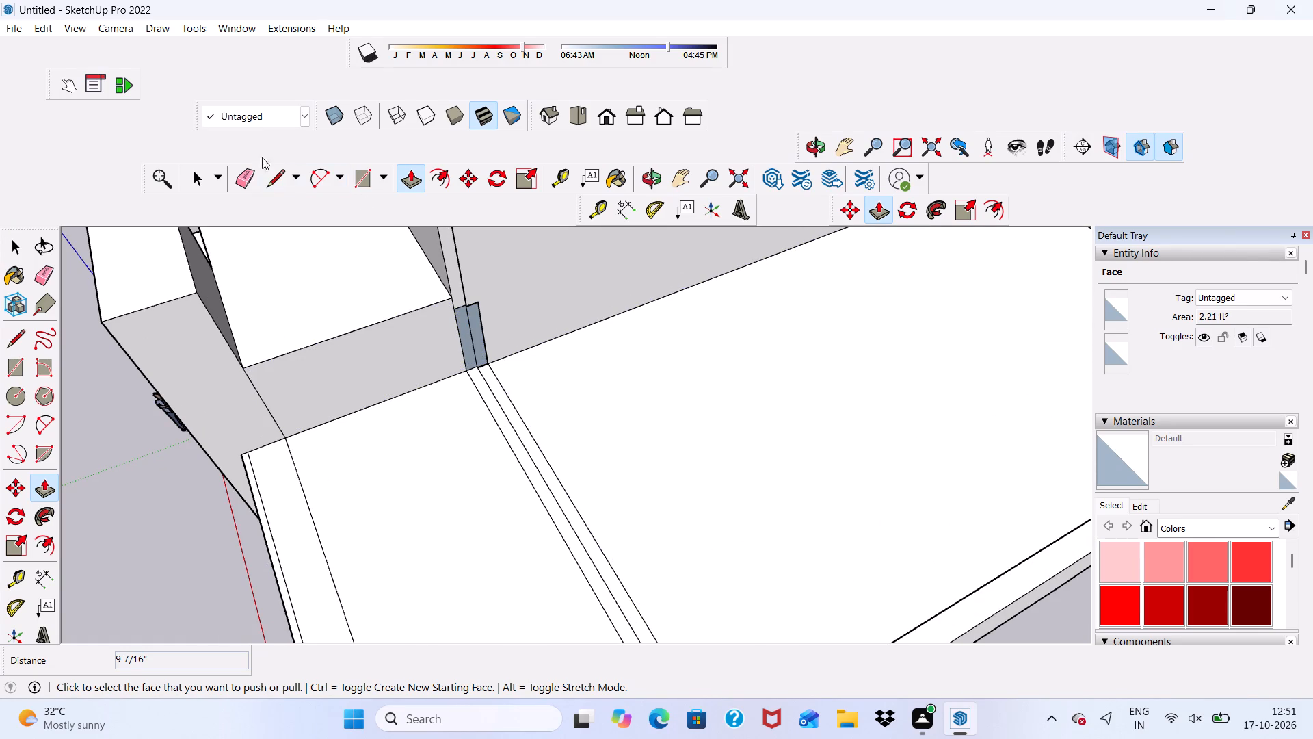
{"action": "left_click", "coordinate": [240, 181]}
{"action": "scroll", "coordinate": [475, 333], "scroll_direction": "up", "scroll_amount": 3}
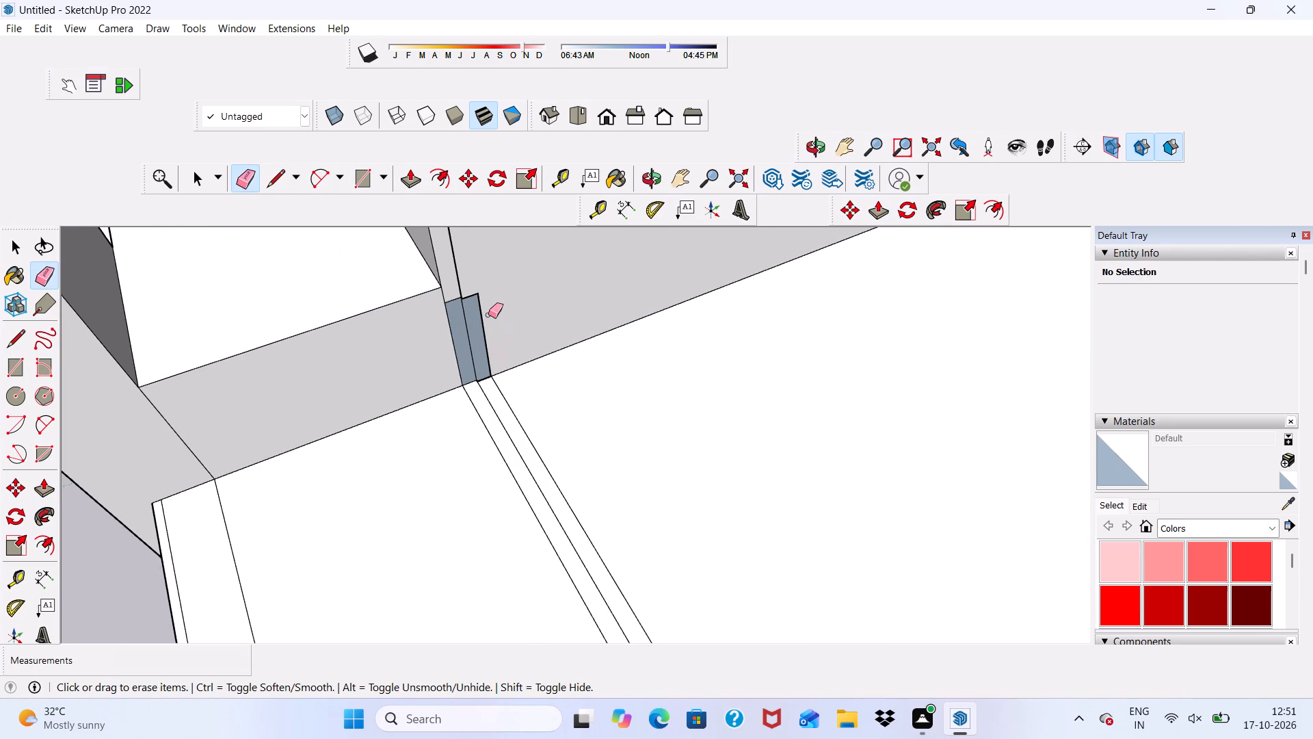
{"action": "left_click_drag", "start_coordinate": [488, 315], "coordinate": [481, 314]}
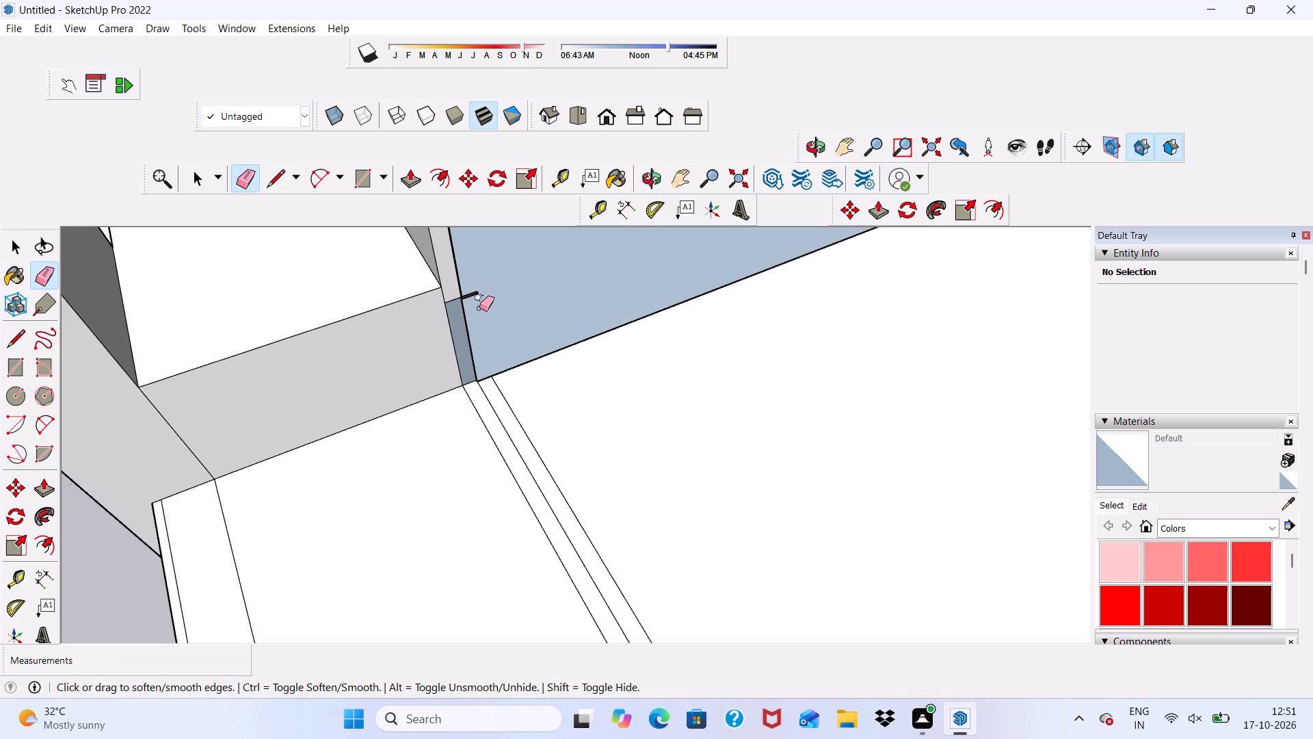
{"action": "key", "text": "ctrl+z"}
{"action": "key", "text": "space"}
Push/Pull the first blue leftover strip beside the roof junction flush with the adjoining high wall face.
{"action": "scroll", "coordinate": [465, 304], "scroll_direction": "up", "scroll_amount": 10}
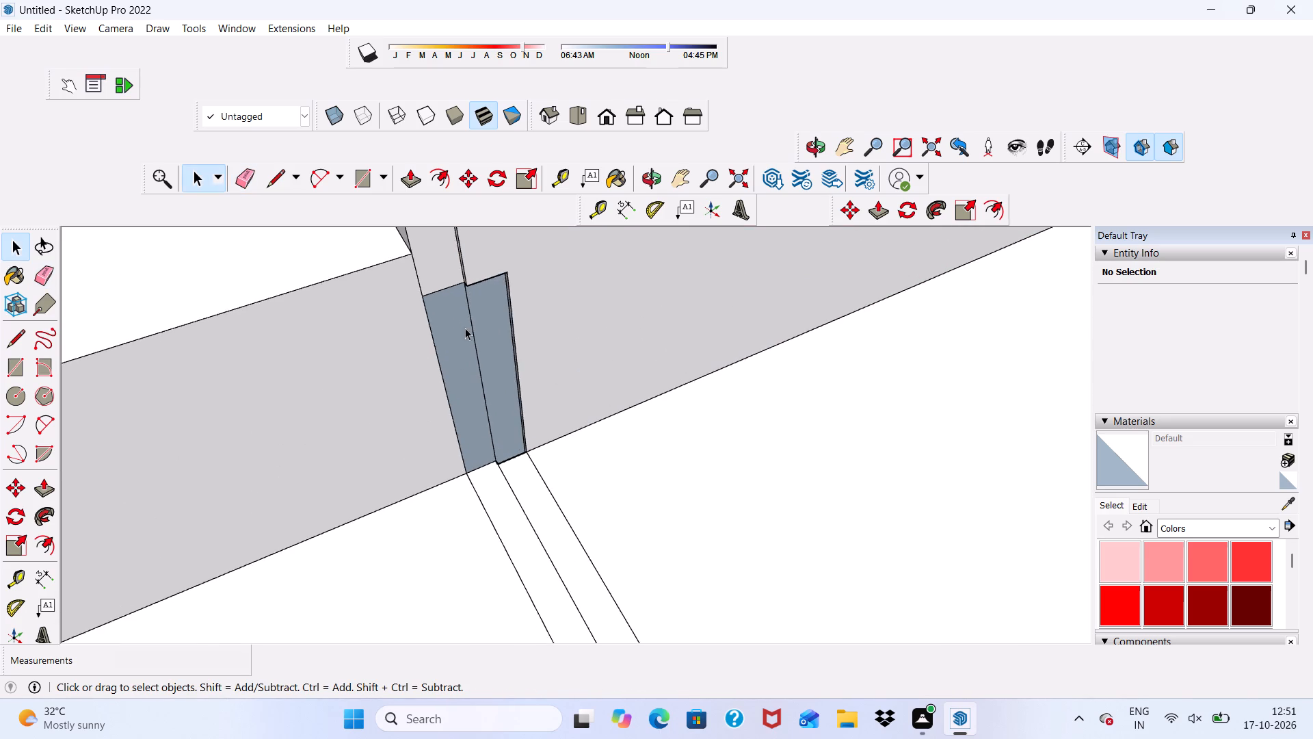
{"action": "middle_click_drag", "start_coordinate": [465, 328], "coordinate": [326, 274]}
{"action": "scroll", "coordinate": [326, 274], "scroll_direction": "down", "scroll_amount": 1}
{"action": "left_click", "coordinate": [457, 298]}
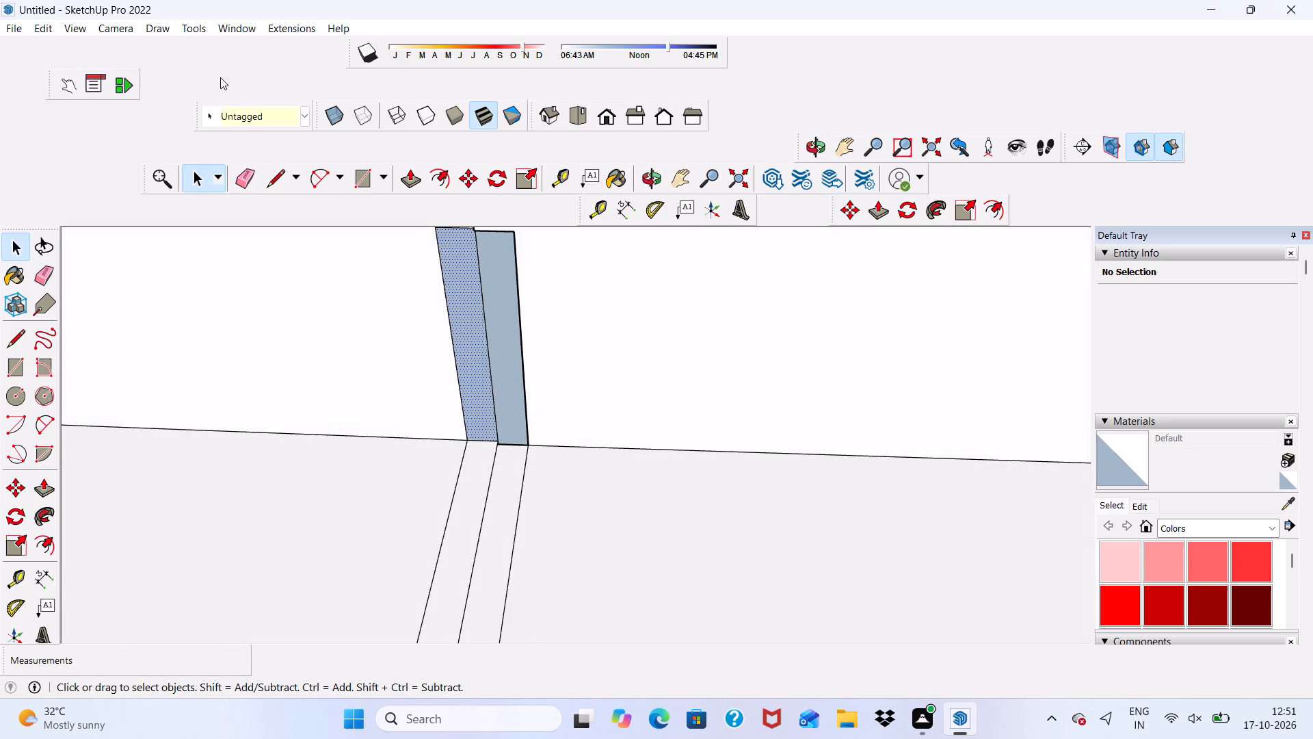
{"action": "left_click", "coordinate": [410, 179]}
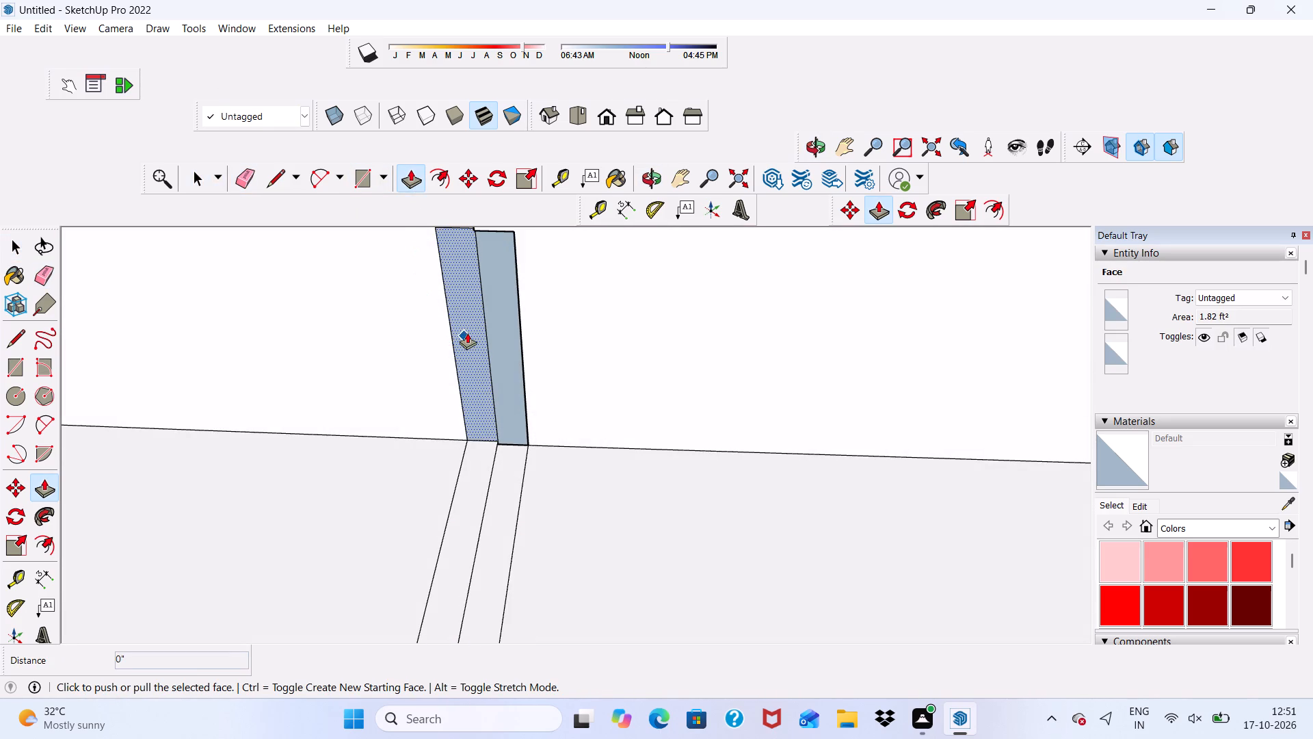
{"action": "left_click", "coordinate": [467, 333]}
{"action": "left_click", "coordinate": [503, 327]}
{"action": "key", "text": "space"}
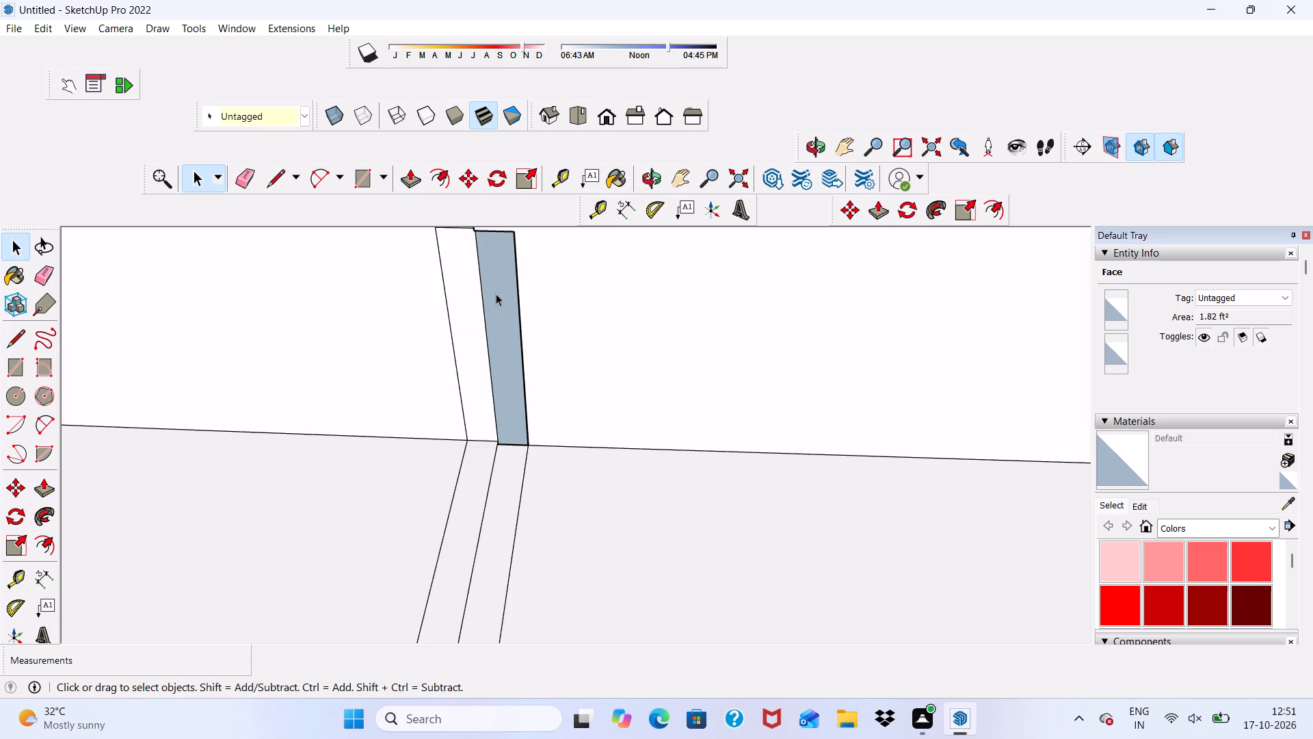
Push/Pull the second blue leftover strip out to line up with the face of the high block's wall.
{"action": "left_click", "coordinate": [496, 294]}
{"action": "left_click", "coordinate": [416, 178]}
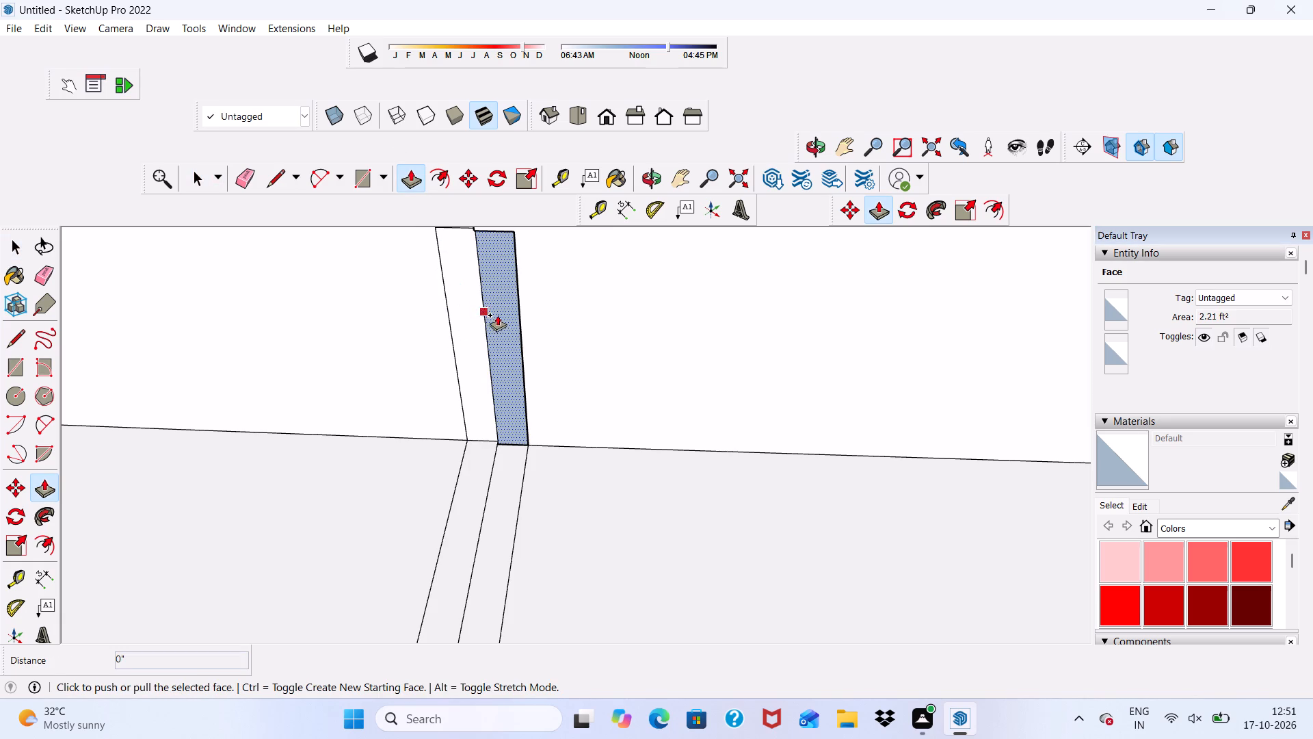
{"action": "left_click", "coordinate": [501, 304]}
{"action": "left_click", "coordinate": [475, 265]}
{"action": "scroll", "coordinate": [472, 267], "scroll_direction": "up", "scroll_amount": 1}
{"action": "scroll", "coordinate": [473, 268], "scroll_direction": "down", "scroll_amount": 1}
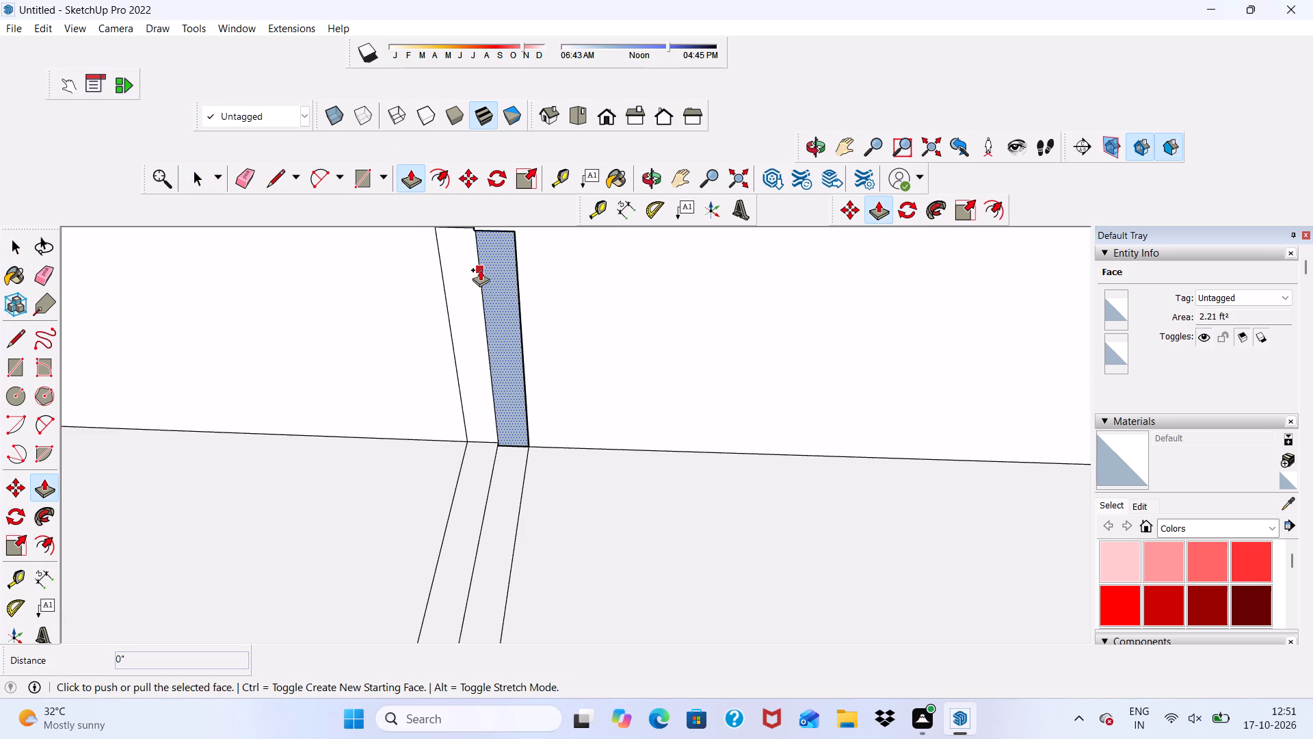
{"action": "left_click", "coordinate": [507, 288]}
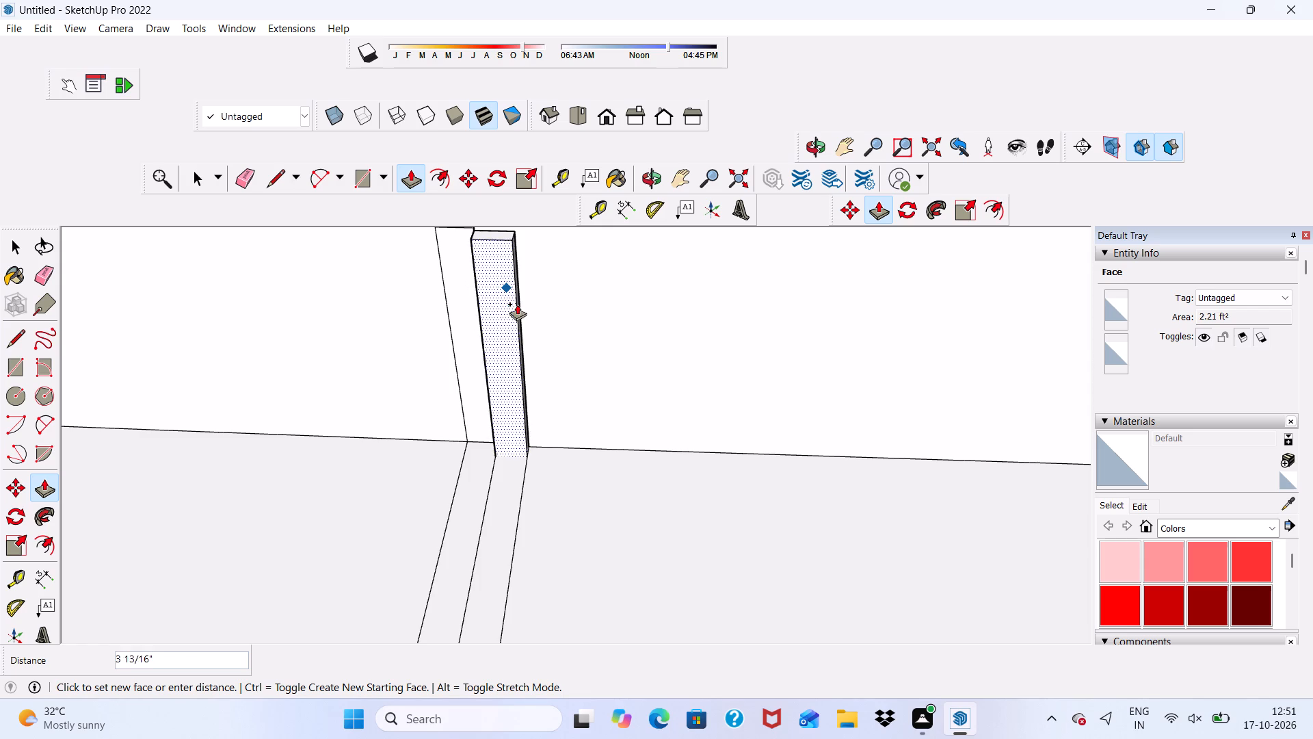
{"action": "left_click", "coordinate": [535, 300]}
{"action": "middle_click_drag", "start_coordinate": [491, 264], "coordinate": [605, 323]}
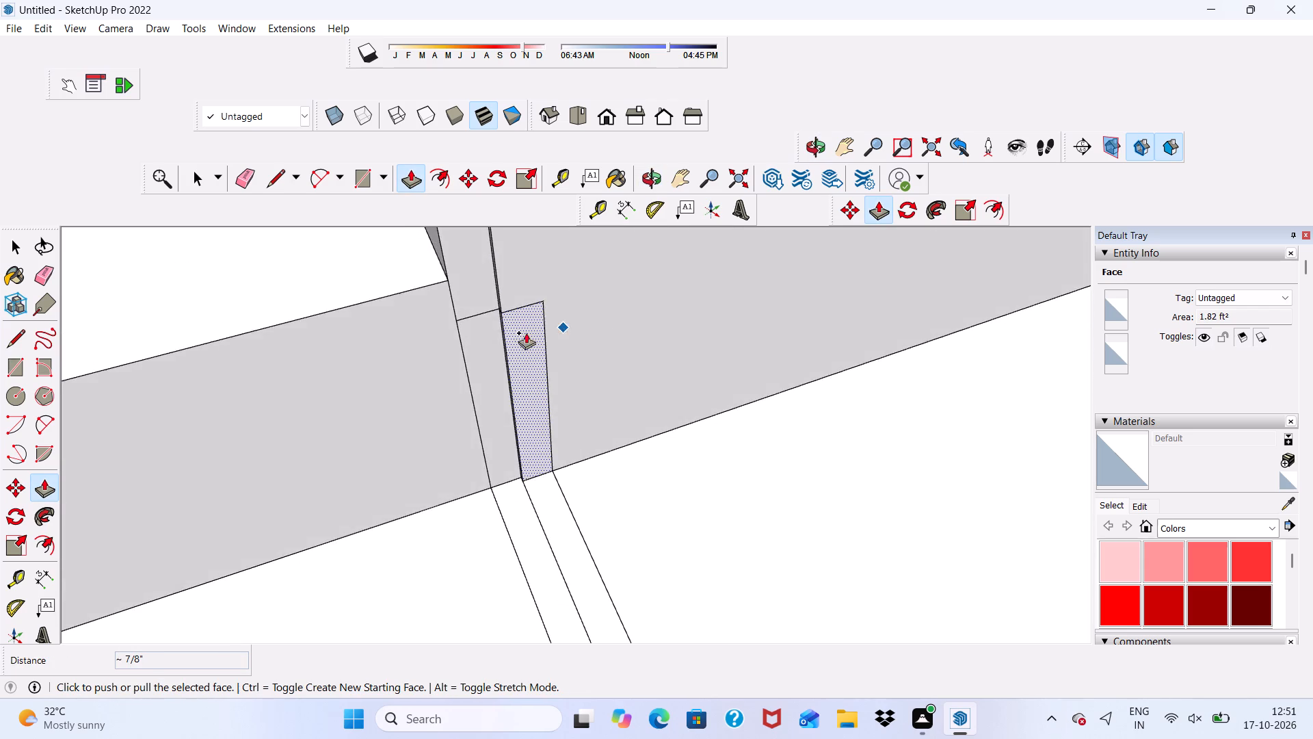
{"action": "scroll", "coordinate": [495, 325], "scroll_direction": "up", "scroll_amount": 15}
{"action": "key", "text": "space"}
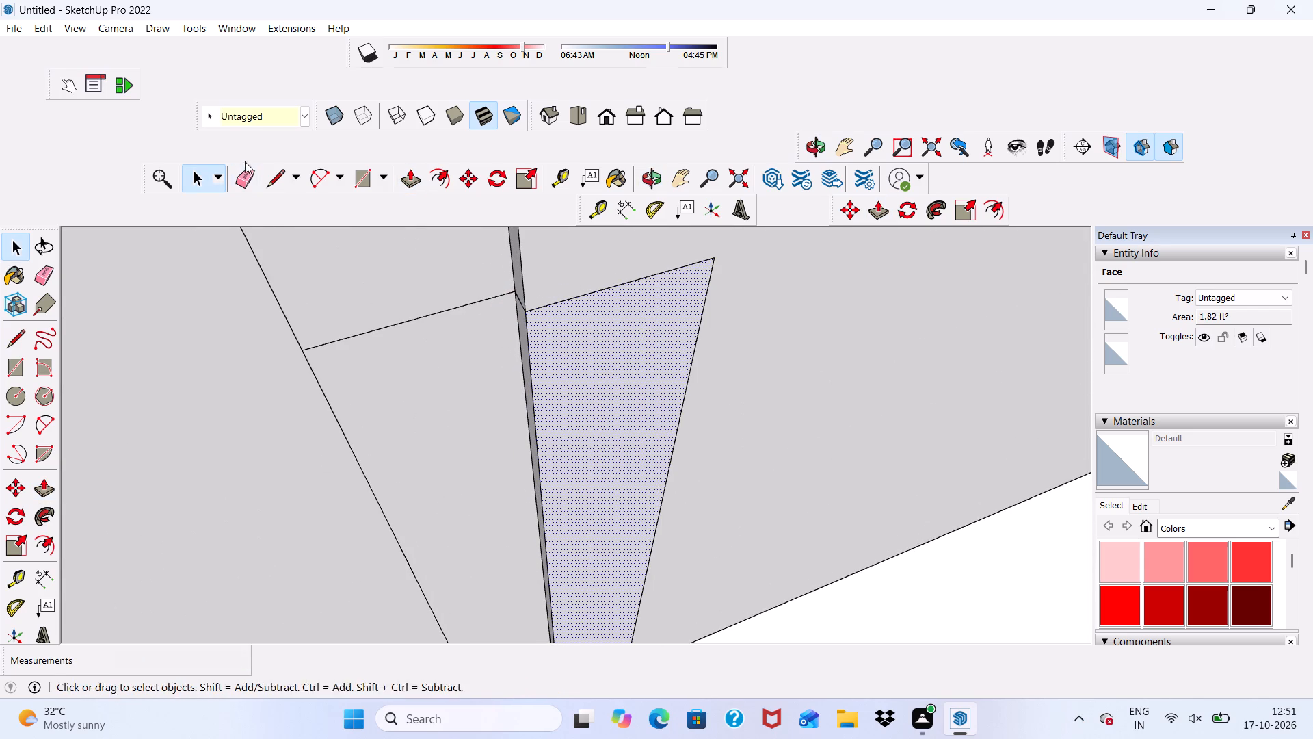
Erase the leftover top edges of both strips and the short diagonal edge on the narrow step between them.
{"action": "left_click", "coordinate": [250, 175]}
{"action": "left_click_drag", "start_coordinate": [412, 302], "coordinate": [414, 345]}
{"action": "scroll", "coordinate": [515, 313], "scroll_direction": "up", "scroll_amount": 8}
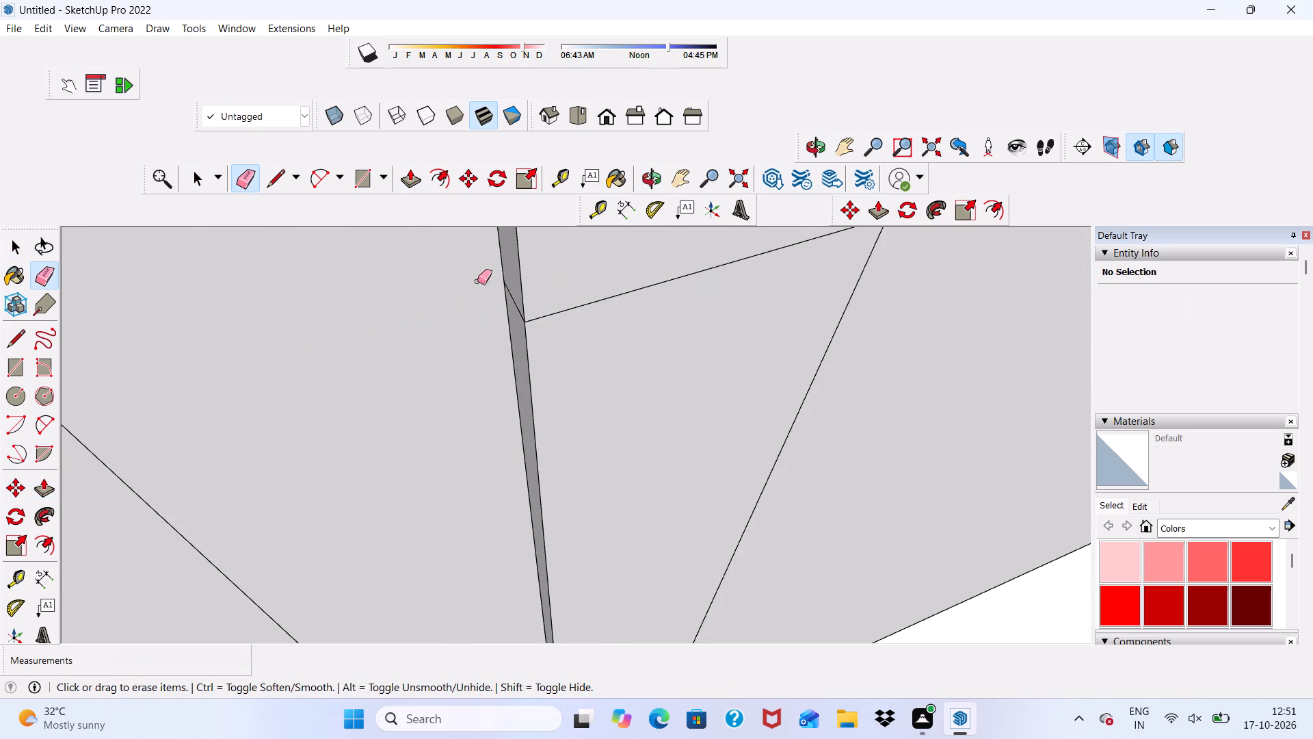
{"action": "left_click_drag", "start_coordinate": [510, 290], "coordinate": [510, 310]}
{"action": "key", "text": "ctrl+z"}
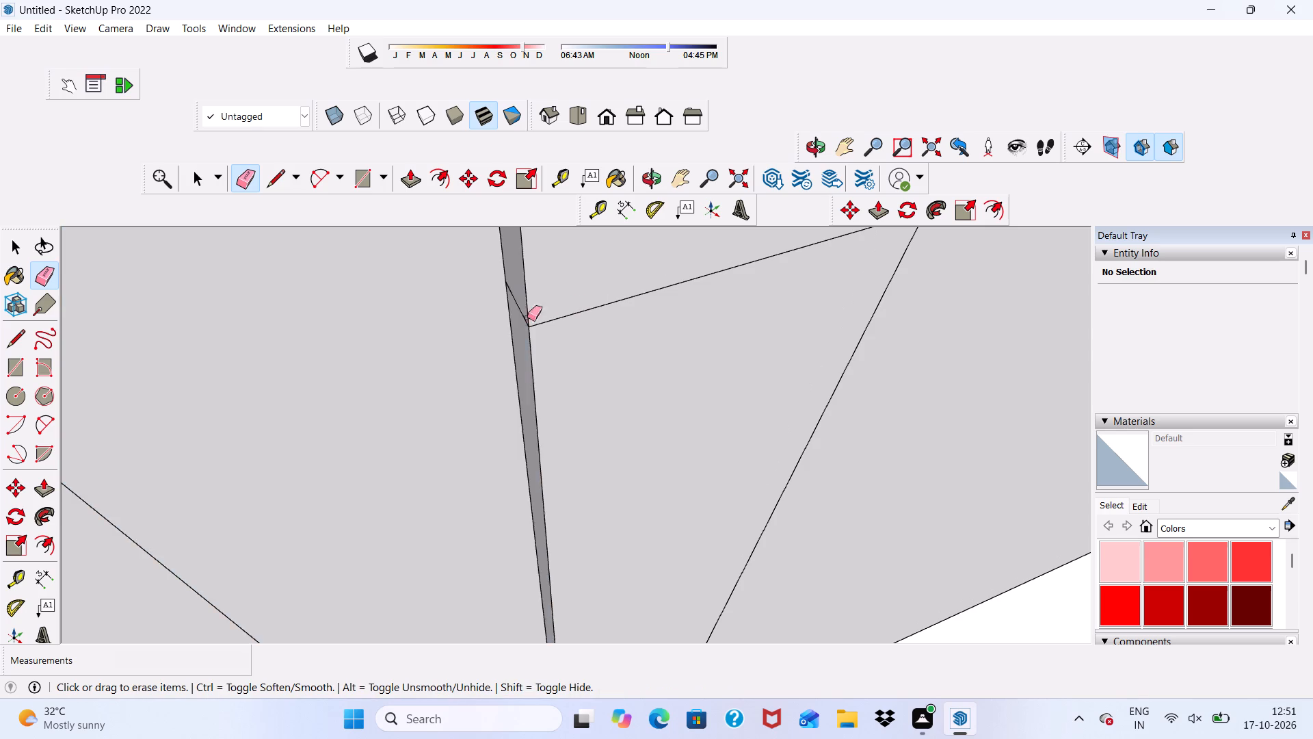
{"action": "scroll", "coordinate": [495, 306], "scroll_direction": "up", "scroll_amount": 10}
{"action": "left_click_drag", "start_coordinate": [538, 296], "coordinate": [533, 315]}
{"action": "left_click_drag", "start_coordinate": [618, 371], "coordinate": [624, 391]}
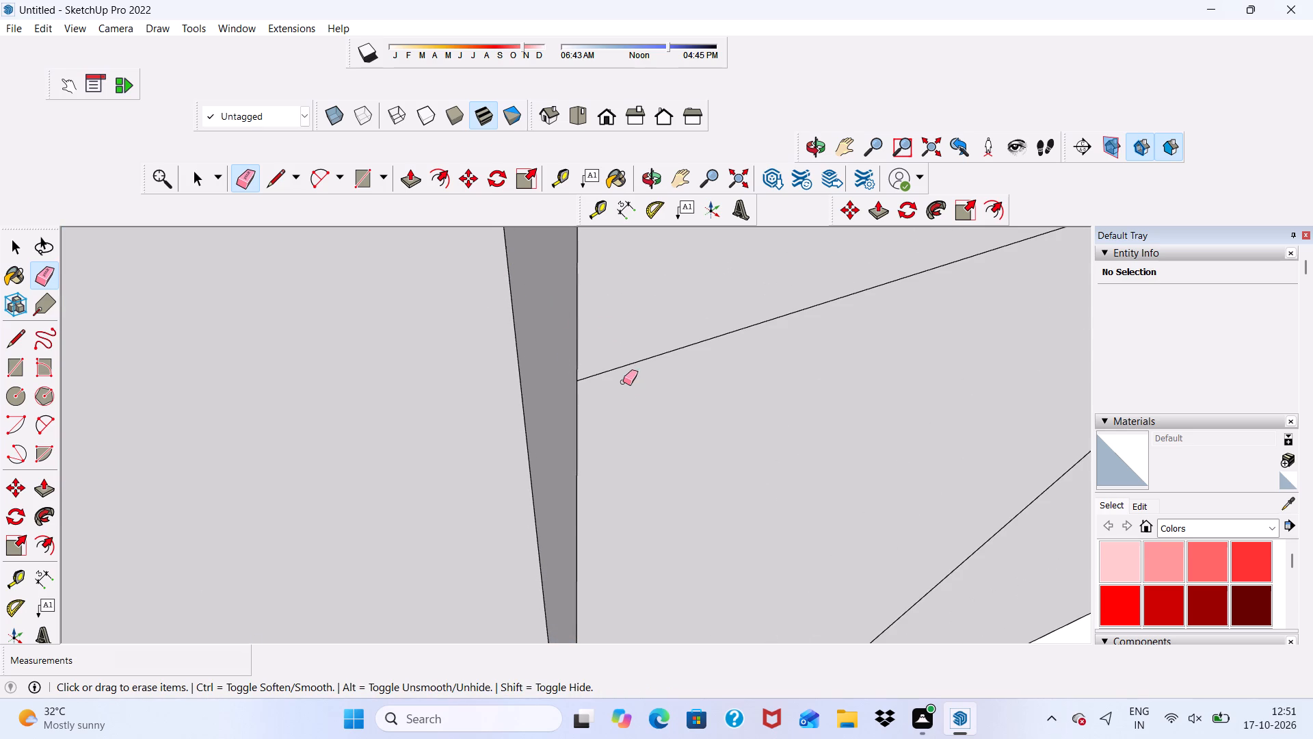
{"action": "scroll", "coordinate": [606, 350], "scroll_direction": "down", "scroll_amount": 1}
{"action": "left_click_drag", "start_coordinate": [606, 350], "coordinate": [609, 371]}
{"action": "key", "text": "space"}
Push/Pull the narrow vertical step face on the high block's wall 6" to the wall's front corner.
{"action": "scroll", "coordinate": [551, 345], "scroll_direction": "up", "scroll_amount": 2}
{"action": "left_click", "coordinate": [551, 339]}
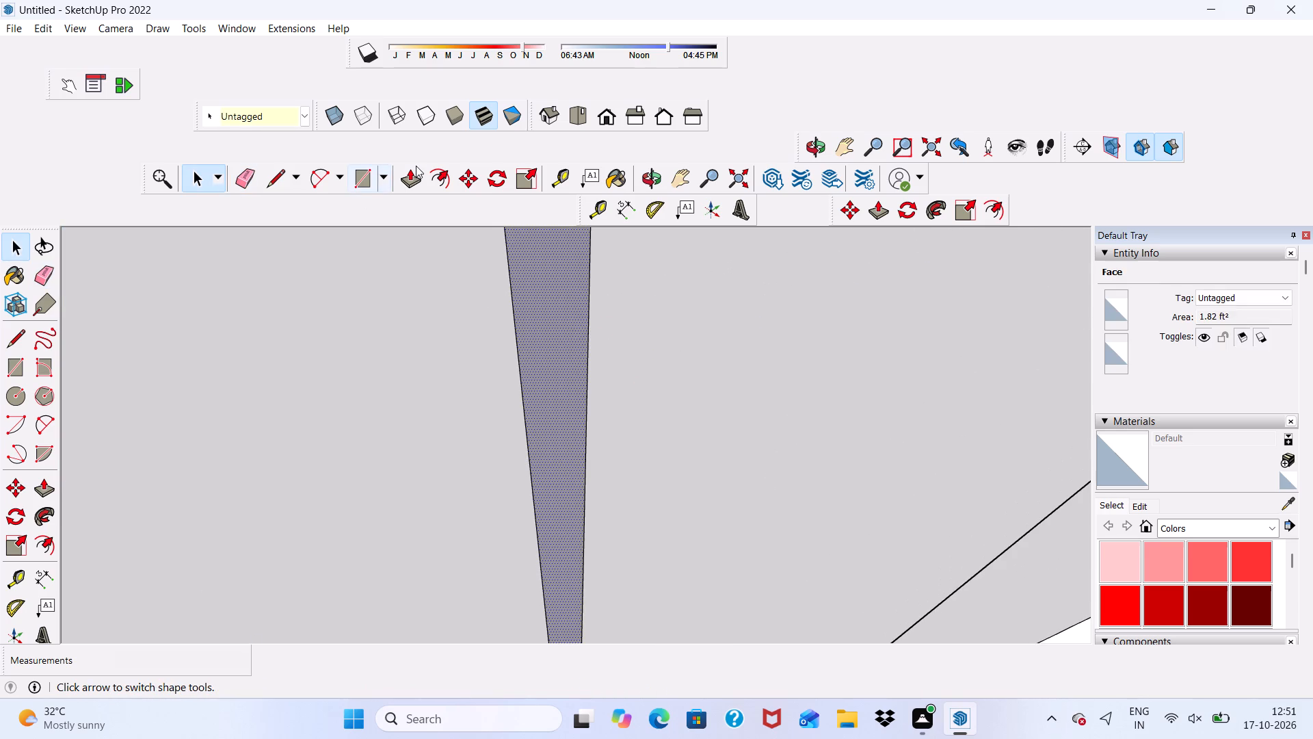
{"action": "left_click", "coordinate": [414, 178]}
{"action": "left_click", "coordinate": [553, 383]}
{"action": "scroll", "coordinate": [455, 375], "scroll_direction": "down", "scroll_amount": 9}
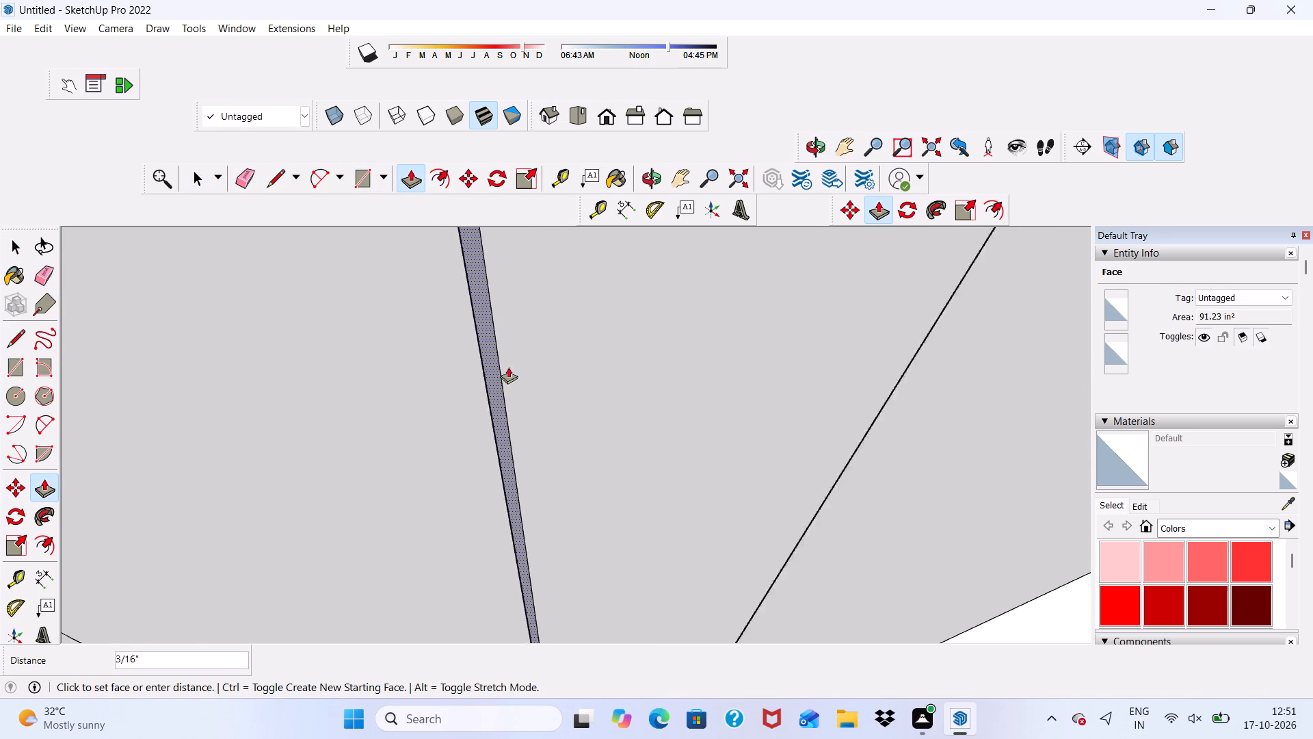
{"action": "scroll", "coordinate": [508, 367], "scroll_direction": "down", "scroll_amount": 15}
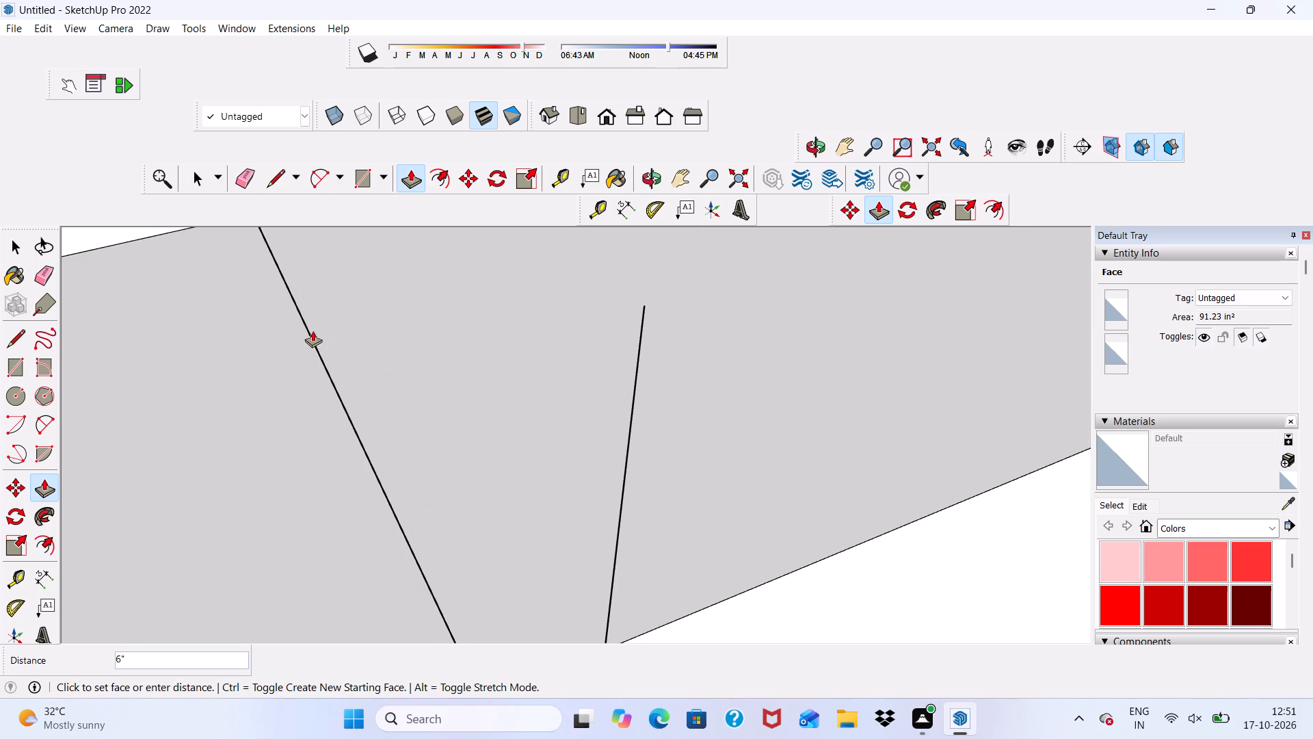
{"action": "scroll", "coordinate": [316, 318], "scroll_direction": "down", "scroll_amount": 3}
{"action": "middle_click_drag", "start_coordinate": [317, 317], "coordinate": [537, 281]}
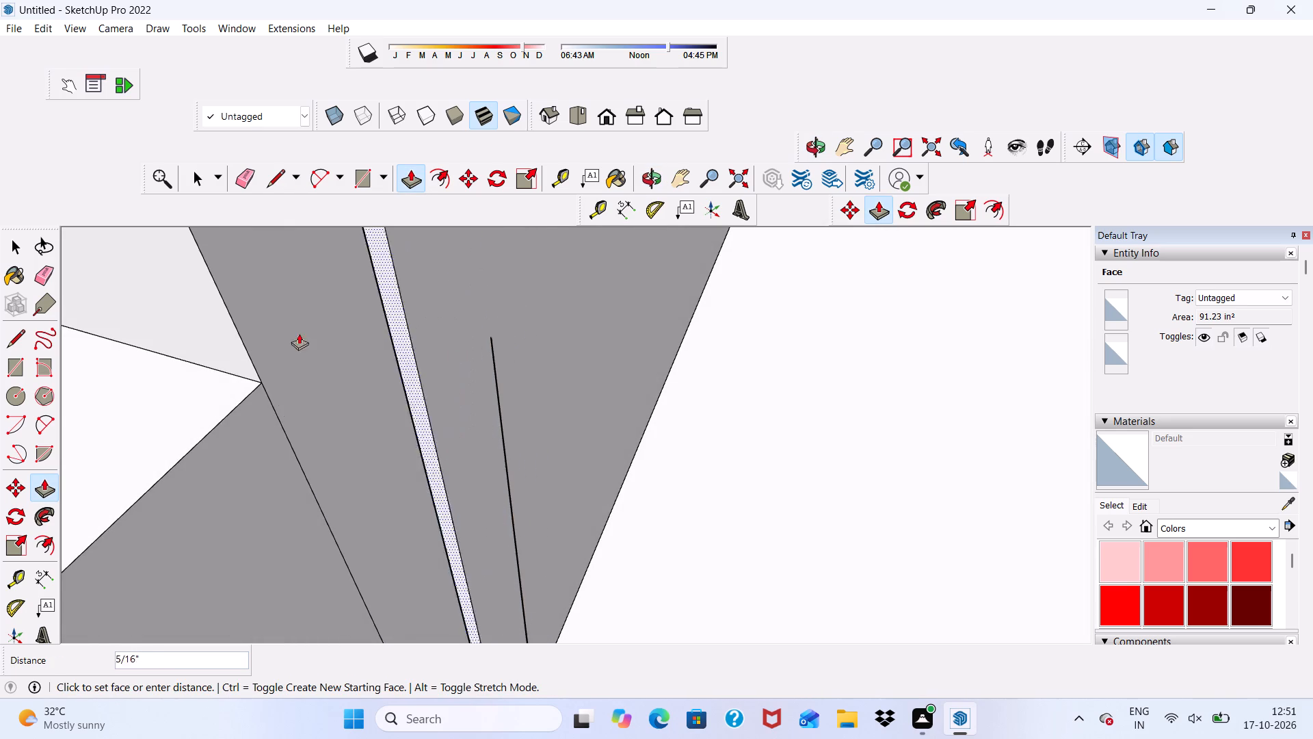
{"action": "left_click", "coordinate": [217, 302]}
Erase the leftover vertical edge on the high block's side wall near its front corner.
{"action": "scroll", "coordinate": [224, 301], "scroll_direction": "down", "scroll_amount": 4}
{"action": "middle_click_drag", "start_coordinate": [329, 357], "coordinate": [330, 355]}
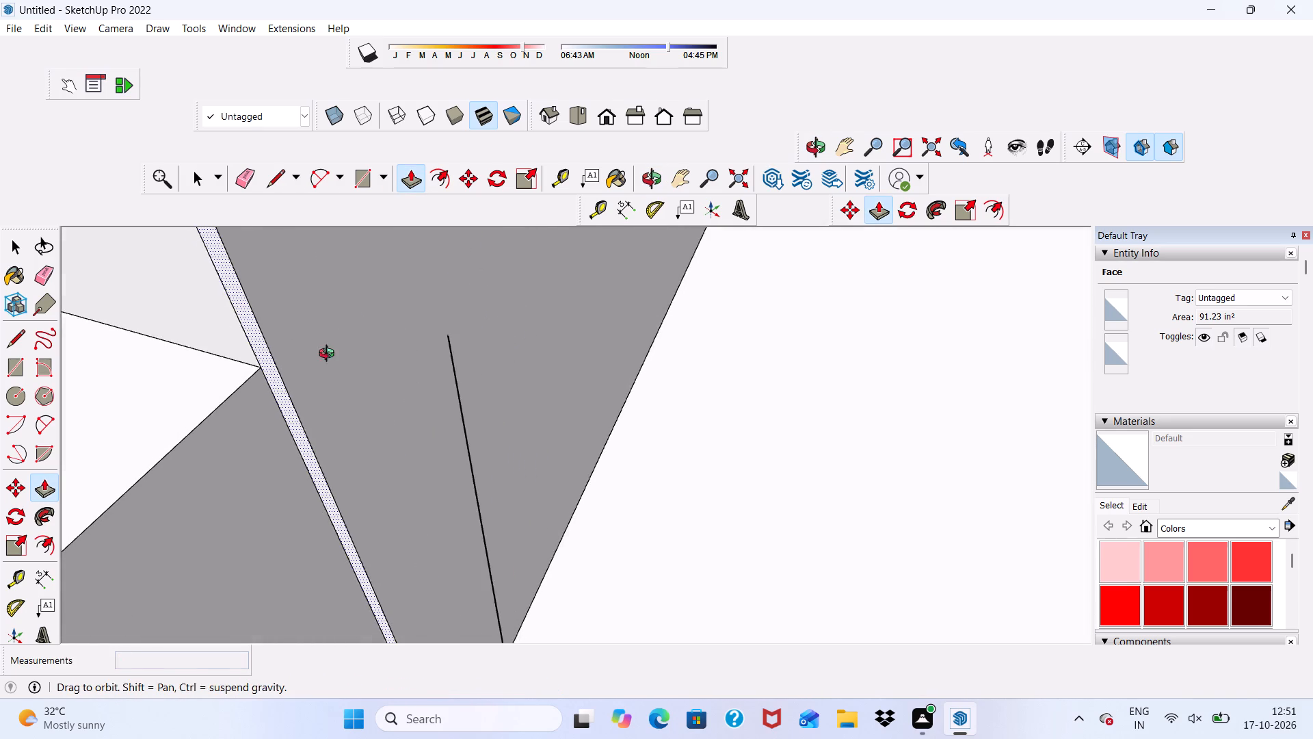
{"action": "middle_click_drag", "start_coordinate": [330, 355], "coordinate": [266, 261]}
{"action": "scroll", "coordinate": [343, 358], "scroll_direction": "down", "scroll_amount": 5}
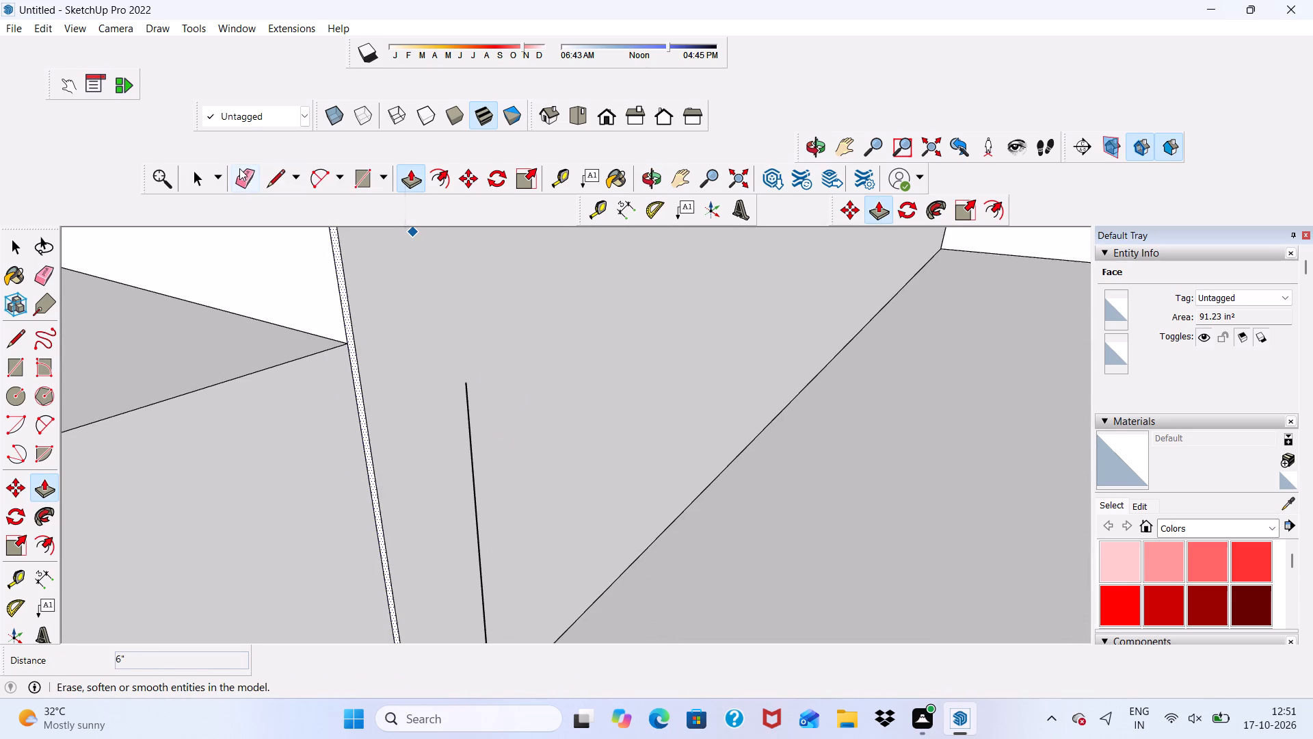
{"action": "left_click", "coordinate": [239, 168]}
{"action": "left_click_drag", "start_coordinate": [483, 407], "coordinate": [446, 435]}
{"action": "scroll", "coordinate": [445, 341], "scroll_direction": "down", "scroll_amount": 11}
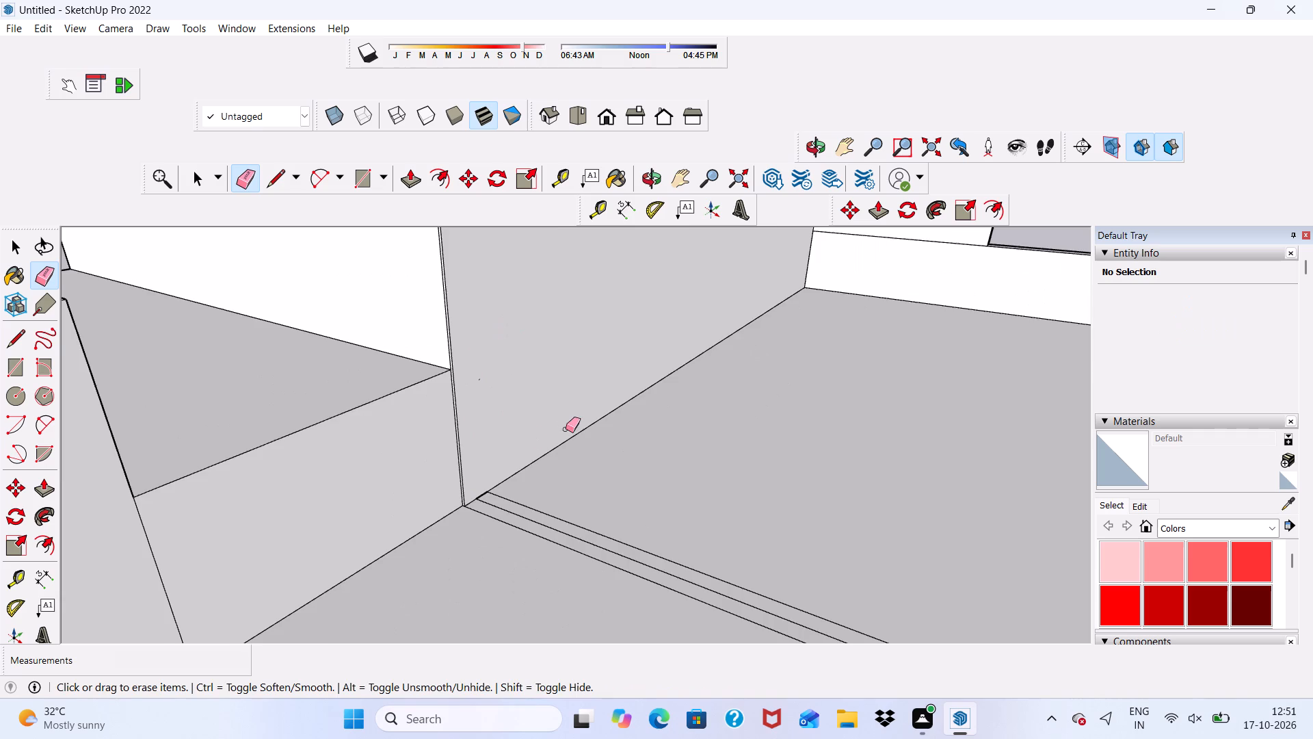
Erase the parallel edge lines crossing the roof where the front section meets the lower roof, merging them into one surface.
{"action": "scroll", "coordinate": [566, 429], "scroll_direction": "down", "scroll_amount": 4}
{"action": "middle_click_drag", "start_coordinate": [574, 456], "coordinate": [669, 428]}
{"action": "scroll", "coordinate": [494, 365], "scroll_direction": "down", "scroll_amount": 6}
{"action": "middle_click_drag", "start_coordinate": [722, 455], "coordinate": [464, 566]}
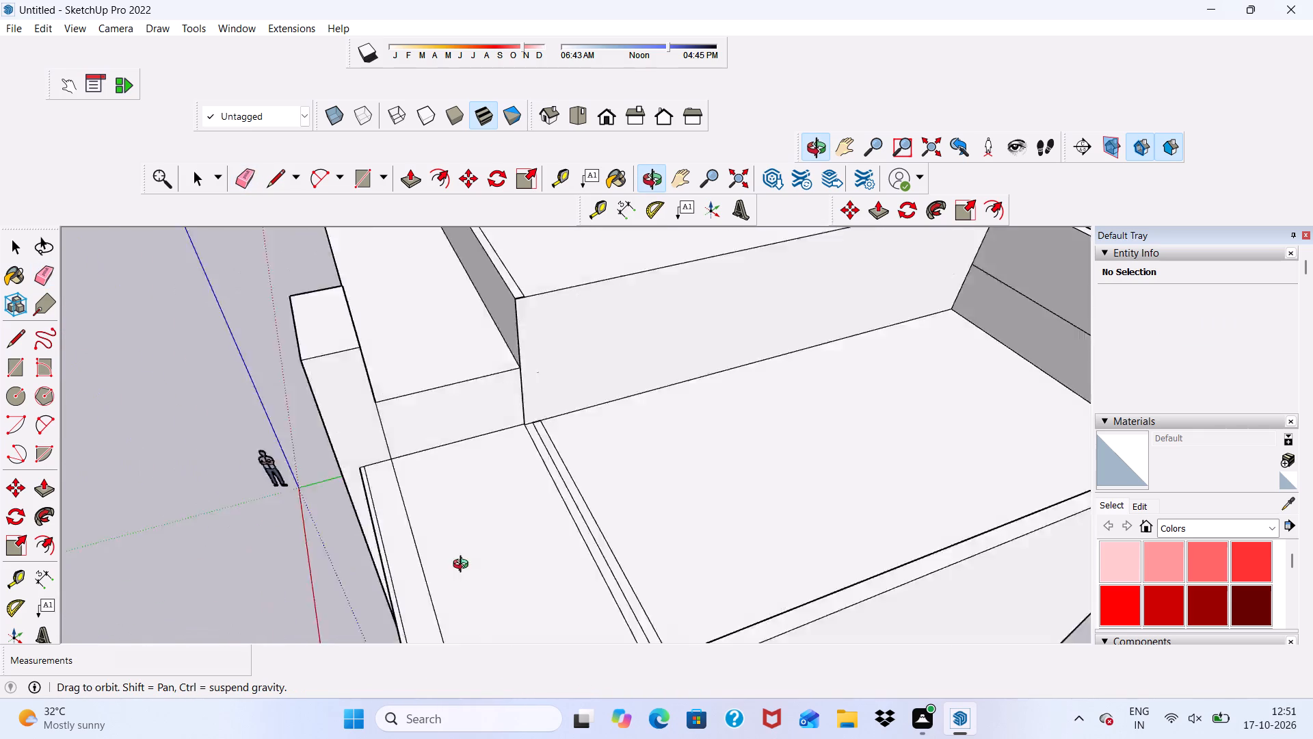
{"action": "middle_click_drag", "start_coordinate": [464, 566], "coordinate": [721, 391]}
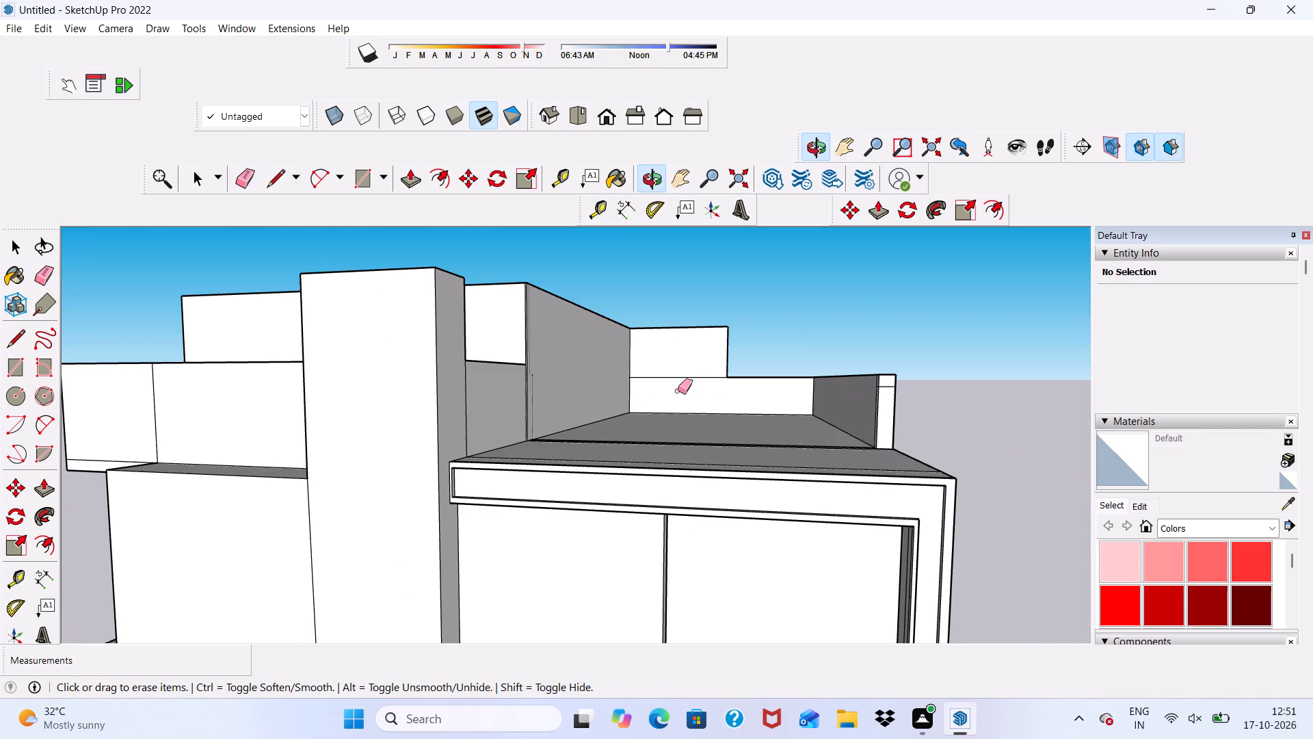
{"action": "left_click_drag", "start_coordinate": [639, 429], "coordinate": [632, 461]}
{"action": "scroll", "coordinate": [633, 416], "scroll_direction": "down", "scroll_amount": 2}
{"action": "middle_click_drag", "start_coordinate": [635, 455], "coordinate": [635, 500]}
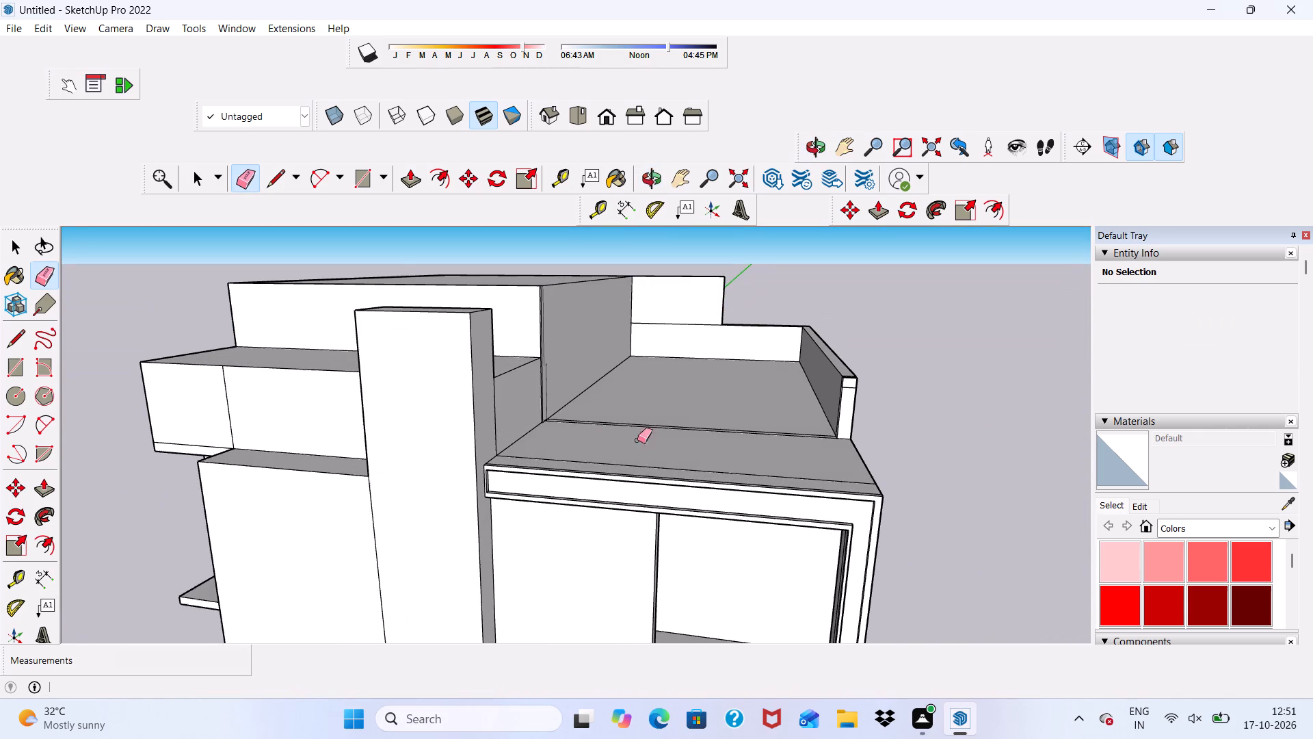
{"action": "scroll", "coordinate": [635, 500], "scroll_direction": "up", "scroll_amount": 1}
{"action": "left_click_drag", "start_coordinate": [641, 408], "coordinate": [641, 435]}
{"action": "scroll", "coordinate": [609, 383], "scroll_direction": "down", "scroll_amount": 5}
{"action": "middle_click_drag", "start_coordinate": [591, 452], "coordinate": [409, 502]}
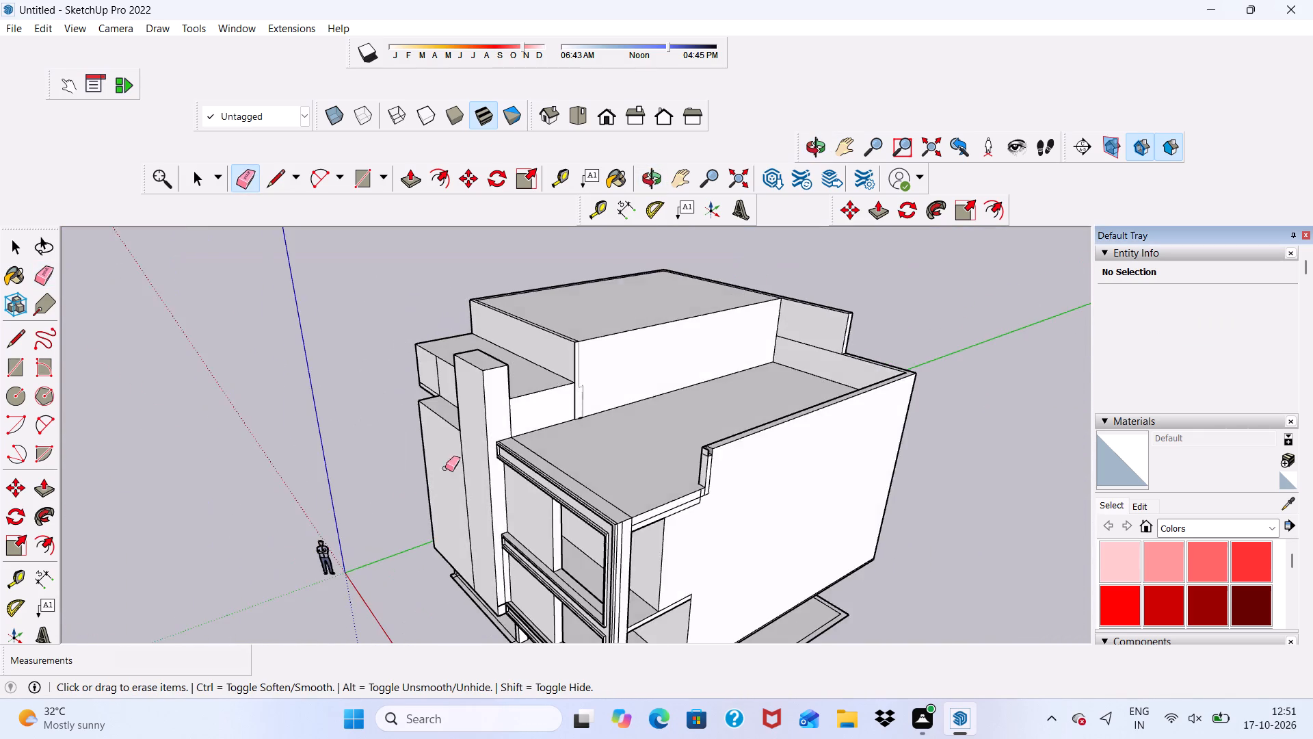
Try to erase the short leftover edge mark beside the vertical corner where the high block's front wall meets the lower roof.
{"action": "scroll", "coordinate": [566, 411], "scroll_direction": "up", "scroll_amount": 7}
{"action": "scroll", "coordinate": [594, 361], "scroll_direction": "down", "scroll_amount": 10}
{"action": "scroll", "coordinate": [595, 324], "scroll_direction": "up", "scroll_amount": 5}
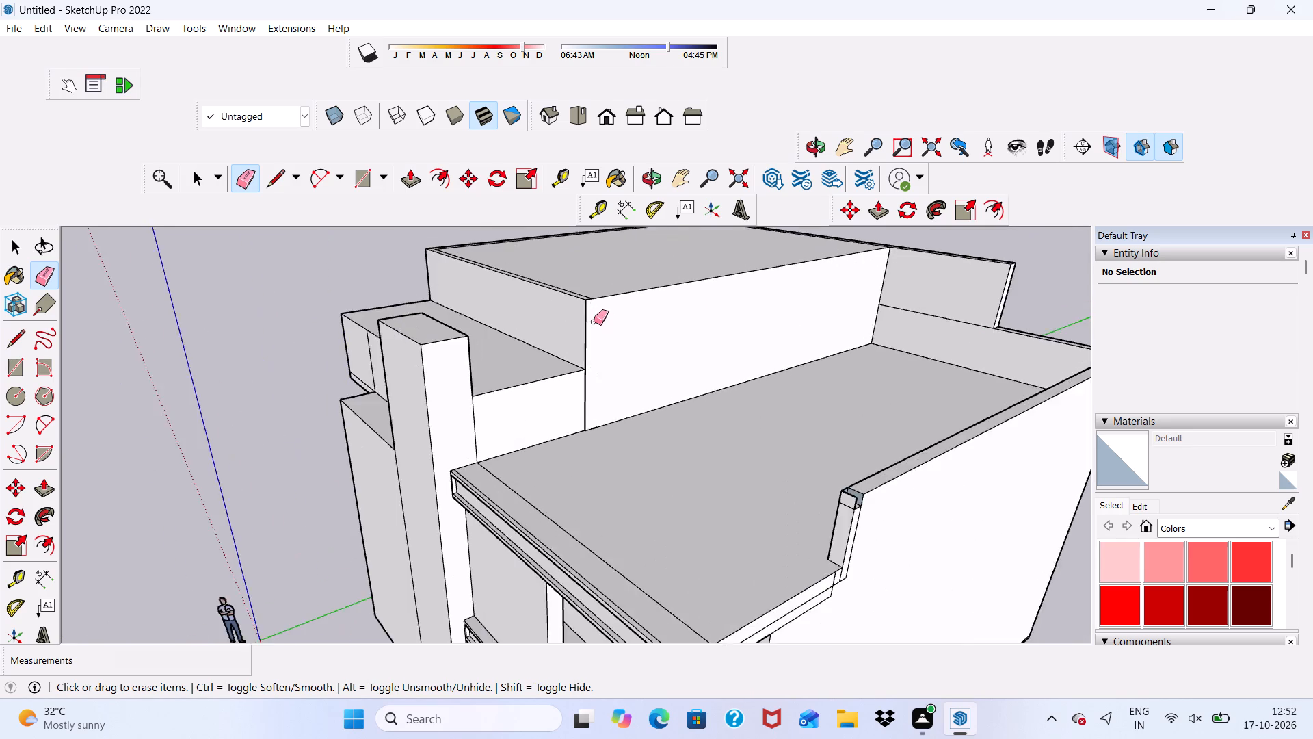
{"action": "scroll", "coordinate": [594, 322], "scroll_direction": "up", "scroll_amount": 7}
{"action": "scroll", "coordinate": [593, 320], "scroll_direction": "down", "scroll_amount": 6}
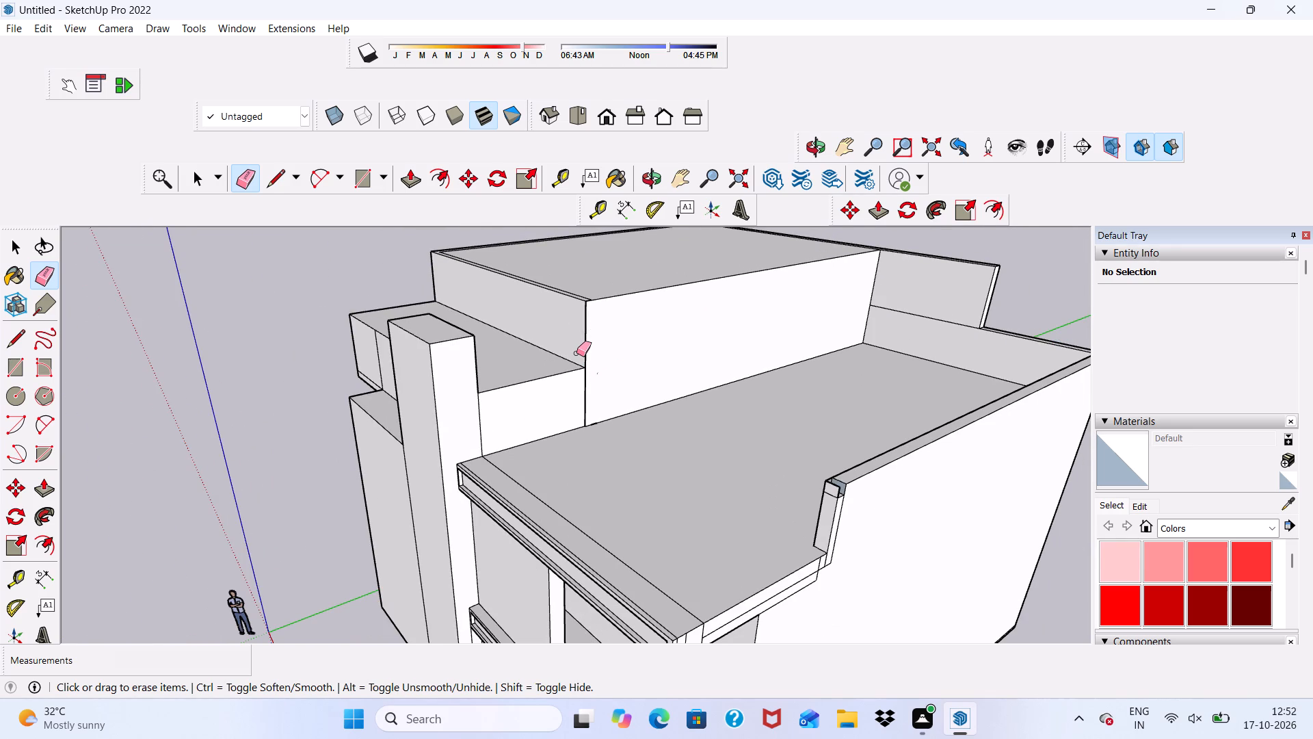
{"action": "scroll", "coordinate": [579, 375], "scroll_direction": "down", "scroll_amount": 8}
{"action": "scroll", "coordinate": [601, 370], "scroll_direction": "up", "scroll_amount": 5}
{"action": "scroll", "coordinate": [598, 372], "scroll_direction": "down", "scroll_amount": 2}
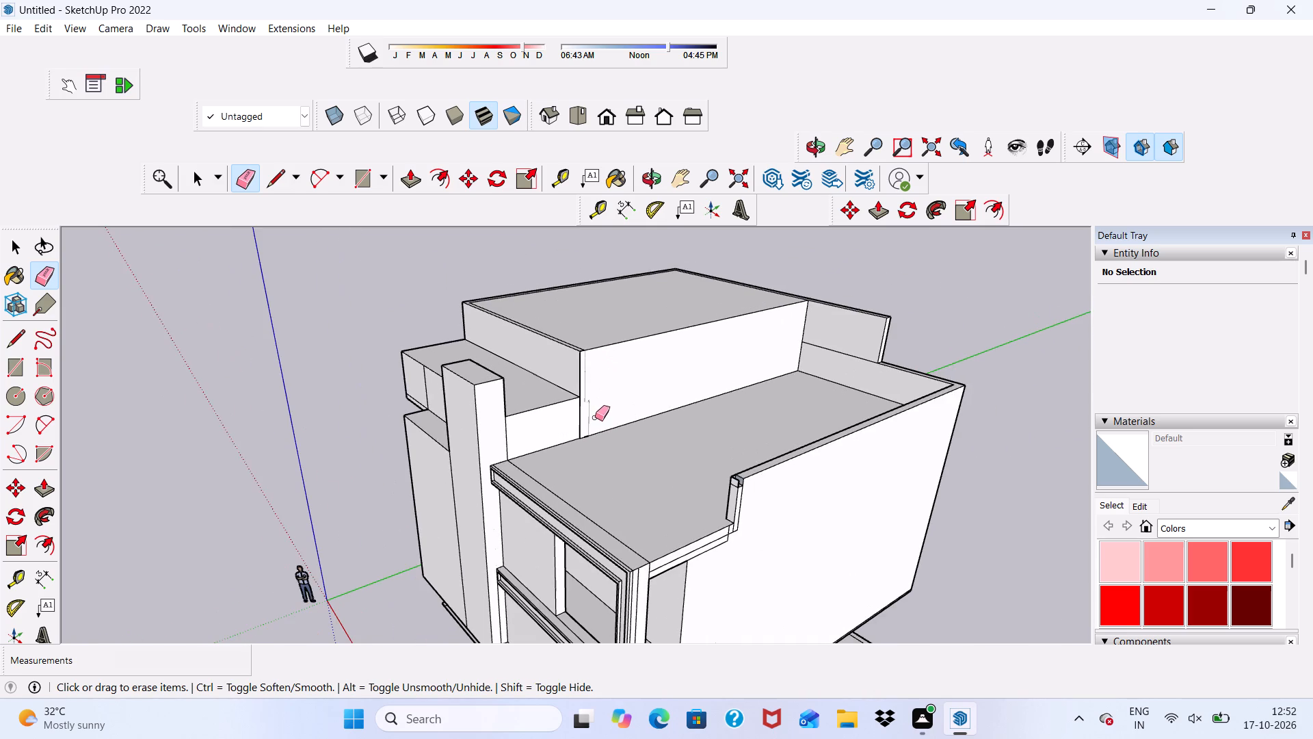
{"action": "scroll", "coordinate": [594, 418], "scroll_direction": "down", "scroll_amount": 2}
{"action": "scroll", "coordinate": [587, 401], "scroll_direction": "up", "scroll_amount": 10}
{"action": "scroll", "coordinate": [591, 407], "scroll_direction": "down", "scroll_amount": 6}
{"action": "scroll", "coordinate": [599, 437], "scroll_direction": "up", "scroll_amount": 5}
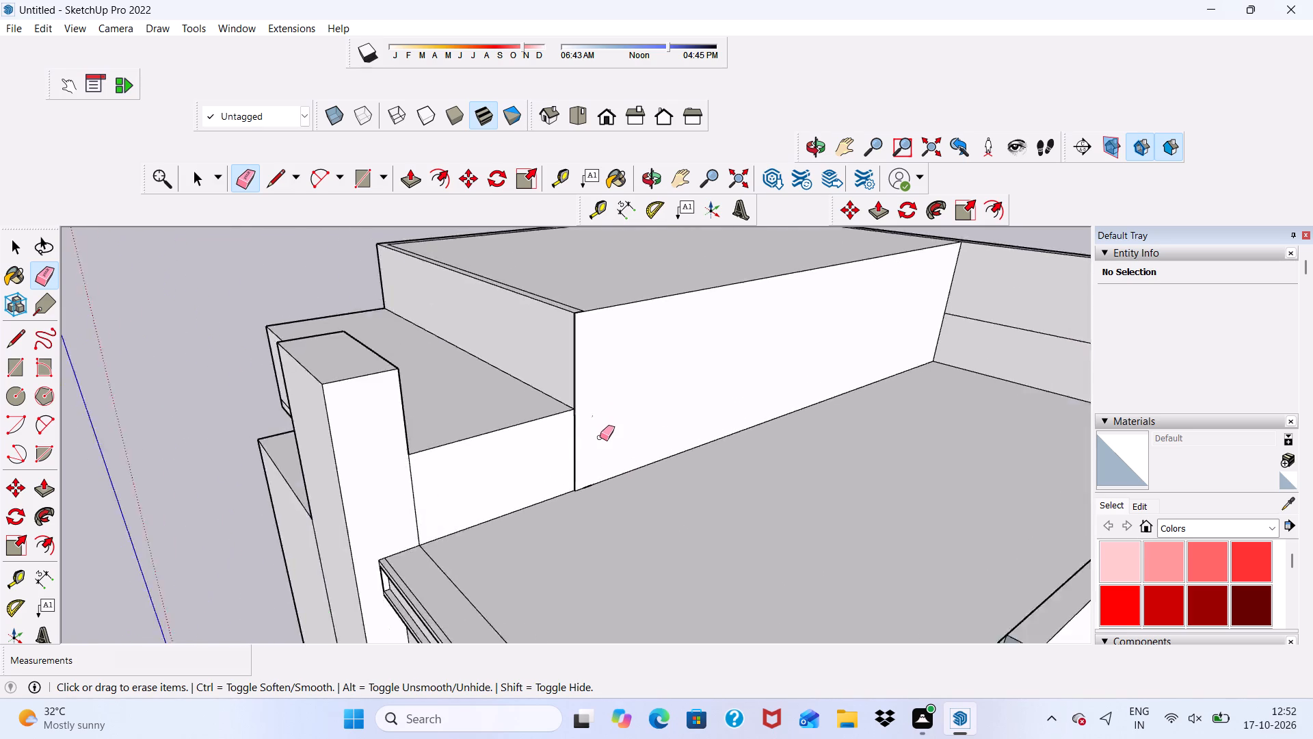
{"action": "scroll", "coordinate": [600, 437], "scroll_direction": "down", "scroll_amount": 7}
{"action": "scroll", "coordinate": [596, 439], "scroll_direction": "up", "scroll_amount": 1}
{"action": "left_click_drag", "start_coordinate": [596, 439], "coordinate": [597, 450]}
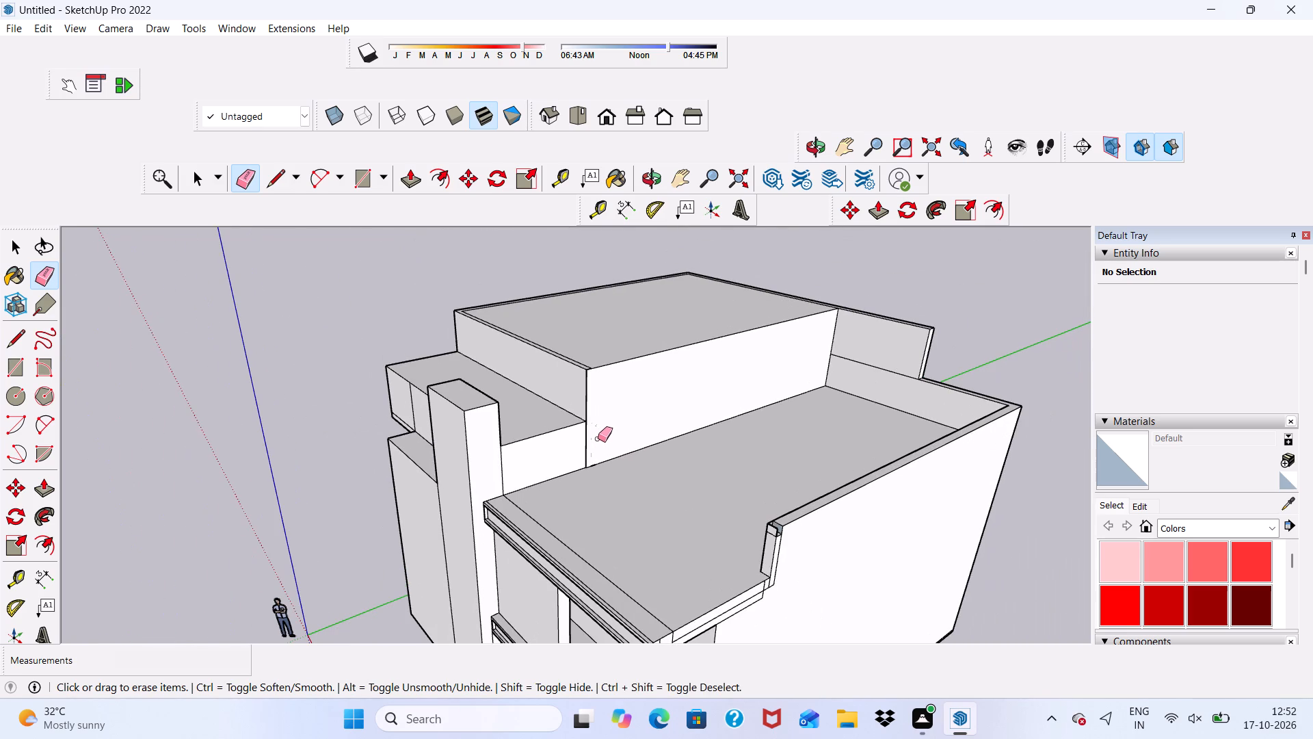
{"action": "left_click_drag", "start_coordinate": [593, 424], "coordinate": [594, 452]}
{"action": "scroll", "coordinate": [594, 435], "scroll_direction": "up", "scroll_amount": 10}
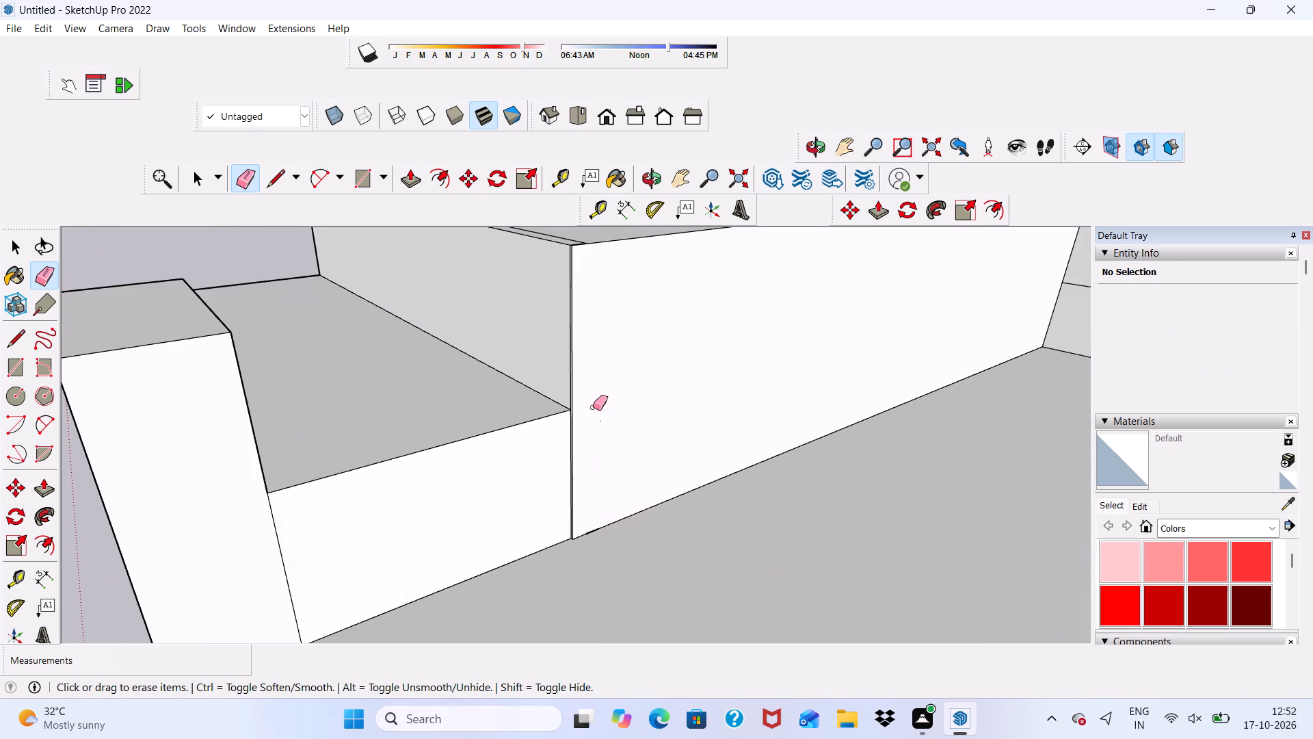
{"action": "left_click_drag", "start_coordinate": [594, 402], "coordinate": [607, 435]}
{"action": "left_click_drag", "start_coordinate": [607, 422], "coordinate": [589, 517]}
Push/Pull the low wall face beside the narrow vertical strip at the high block's front corner 3' 10 5/8".
{"action": "scroll", "coordinate": [596, 295], "scroll_direction": "down", "scroll_amount": 4}
{"action": "scroll", "coordinate": [494, 368], "scroll_direction": "down", "scroll_amount": 1}
{"action": "middle_click_drag", "start_coordinate": [496, 381], "coordinate": [567, 482]}
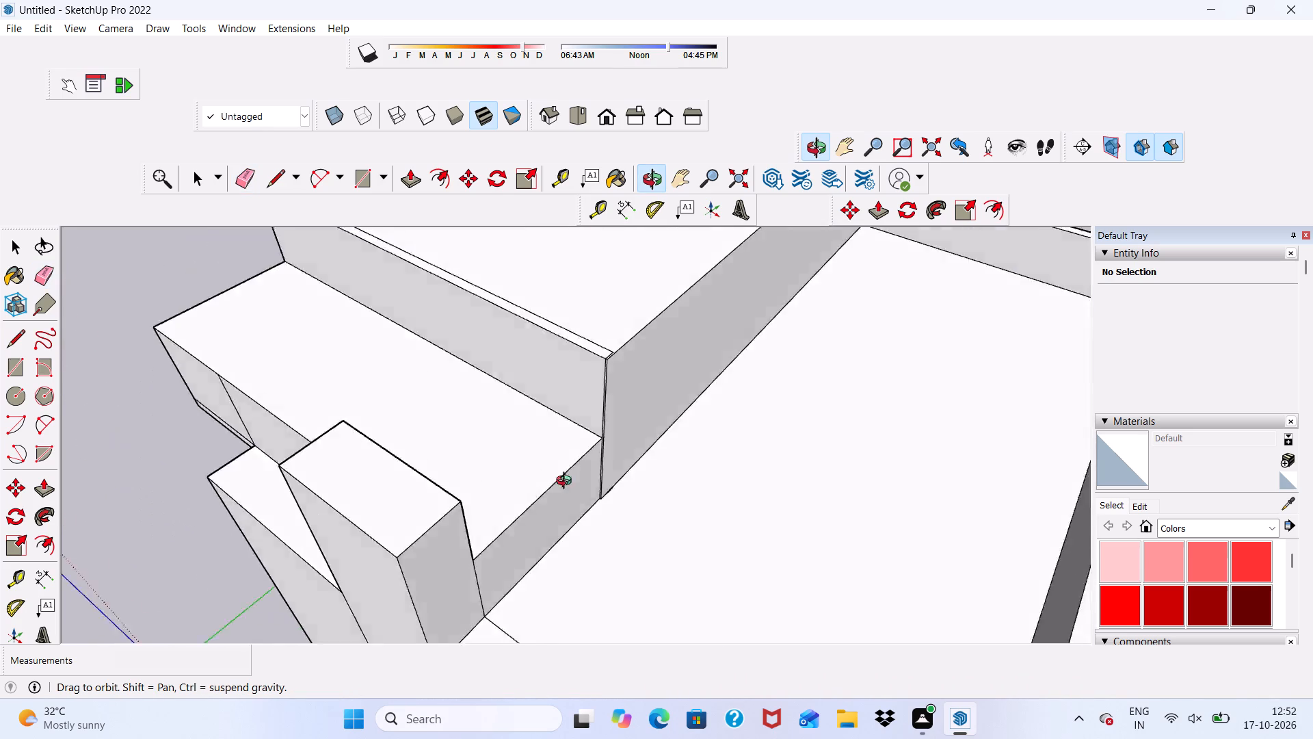
{"action": "middle_click_drag", "start_coordinate": [567, 482], "coordinate": [424, 408]}
{"action": "scroll", "coordinate": [530, 493], "scroll_direction": "up", "scroll_amount": 6}
{"action": "scroll", "coordinate": [585, 475], "scroll_direction": "up", "scroll_amount": 11}
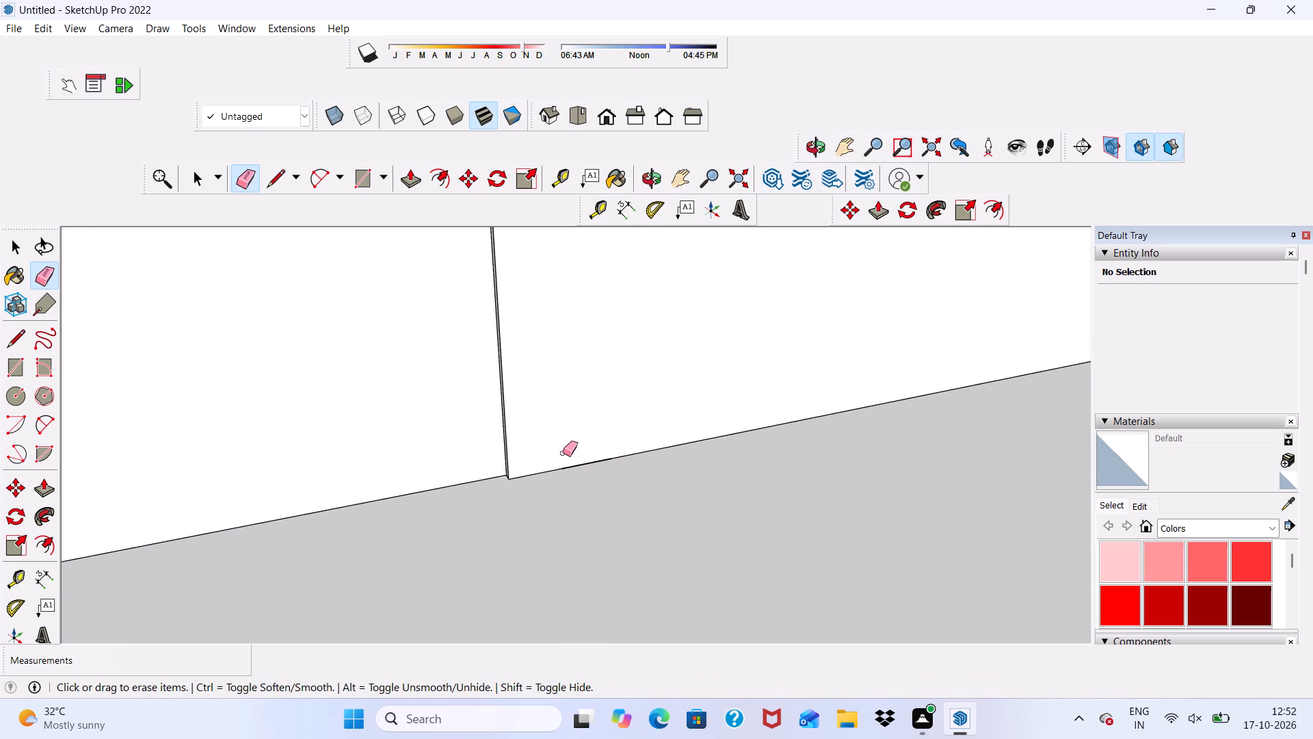
{"action": "middle_click_drag", "start_coordinate": [447, 407], "coordinate": [620, 391]}
{"action": "scroll", "coordinate": [492, 265], "scroll_direction": "up", "scroll_amount": 4}
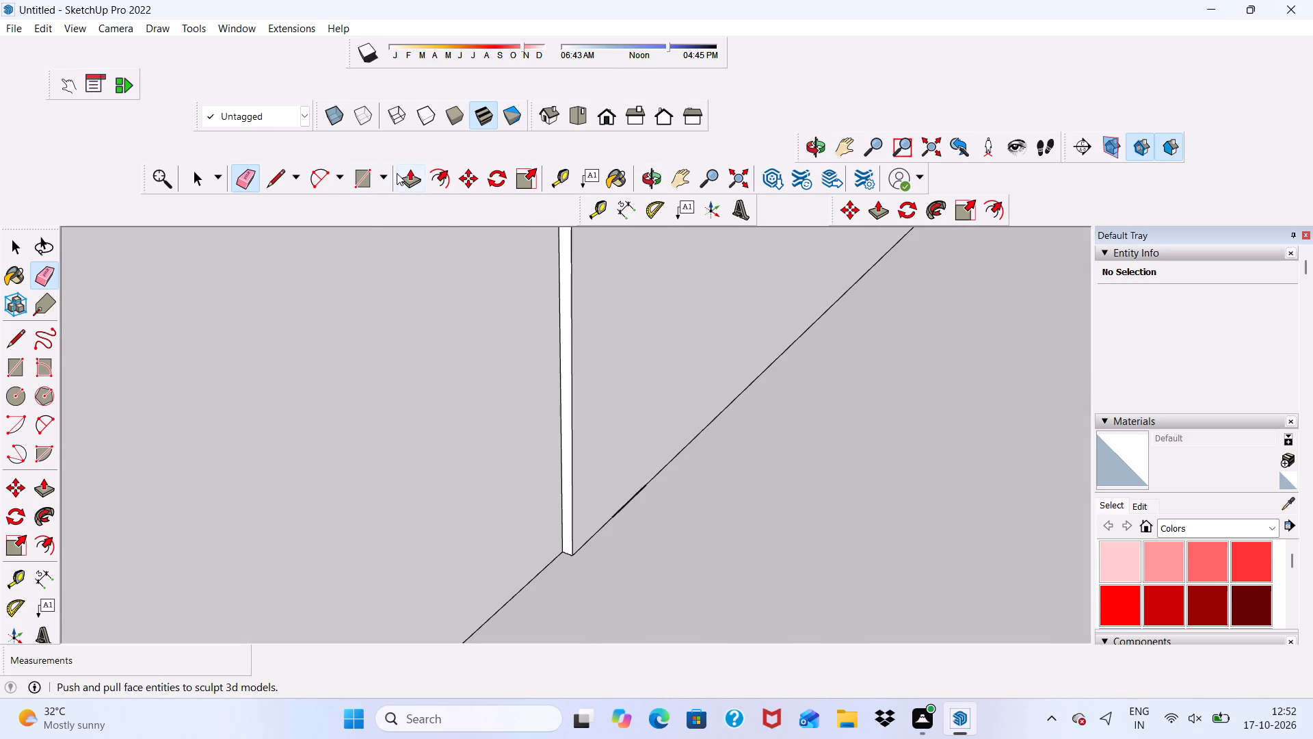
{"action": "left_click", "coordinate": [405, 182]}
{"action": "left_click", "coordinate": [403, 409]}
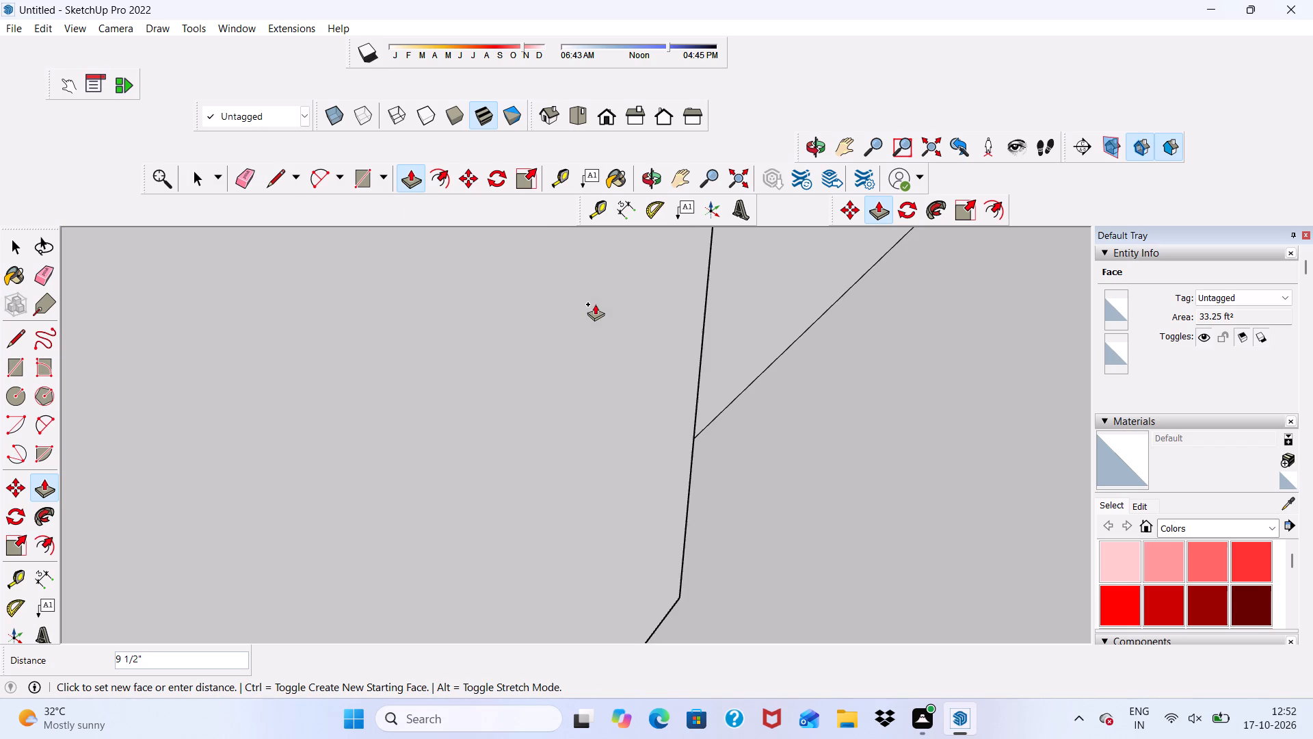
{"action": "scroll", "coordinate": [477, 311], "scroll_direction": "down", "scroll_amount": 3}
{"action": "scroll", "coordinate": [432, 278], "scroll_direction": "down", "scroll_amount": 2}
{"action": "middle_click_drag", "start_coordinate": [431, 279], "coordinate": [120, 297]}
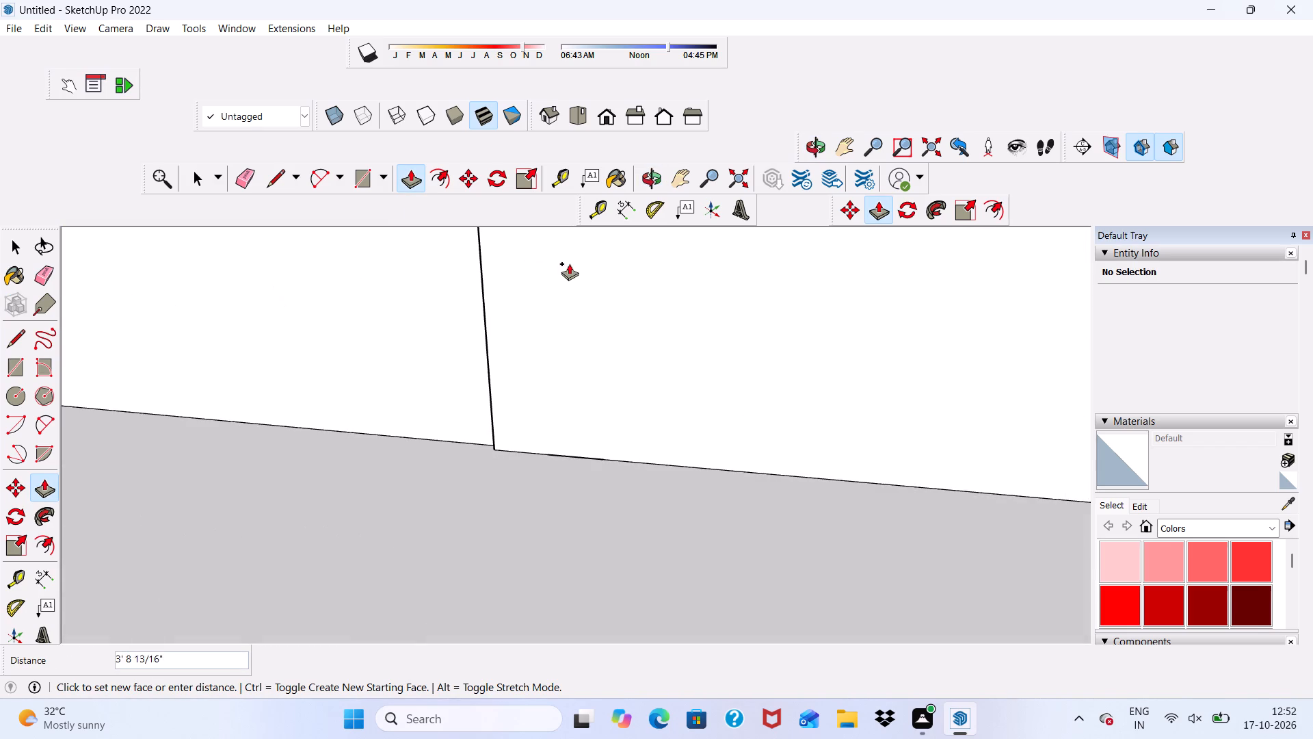
{"action": "left_click", "coordinate": [573, 263]}
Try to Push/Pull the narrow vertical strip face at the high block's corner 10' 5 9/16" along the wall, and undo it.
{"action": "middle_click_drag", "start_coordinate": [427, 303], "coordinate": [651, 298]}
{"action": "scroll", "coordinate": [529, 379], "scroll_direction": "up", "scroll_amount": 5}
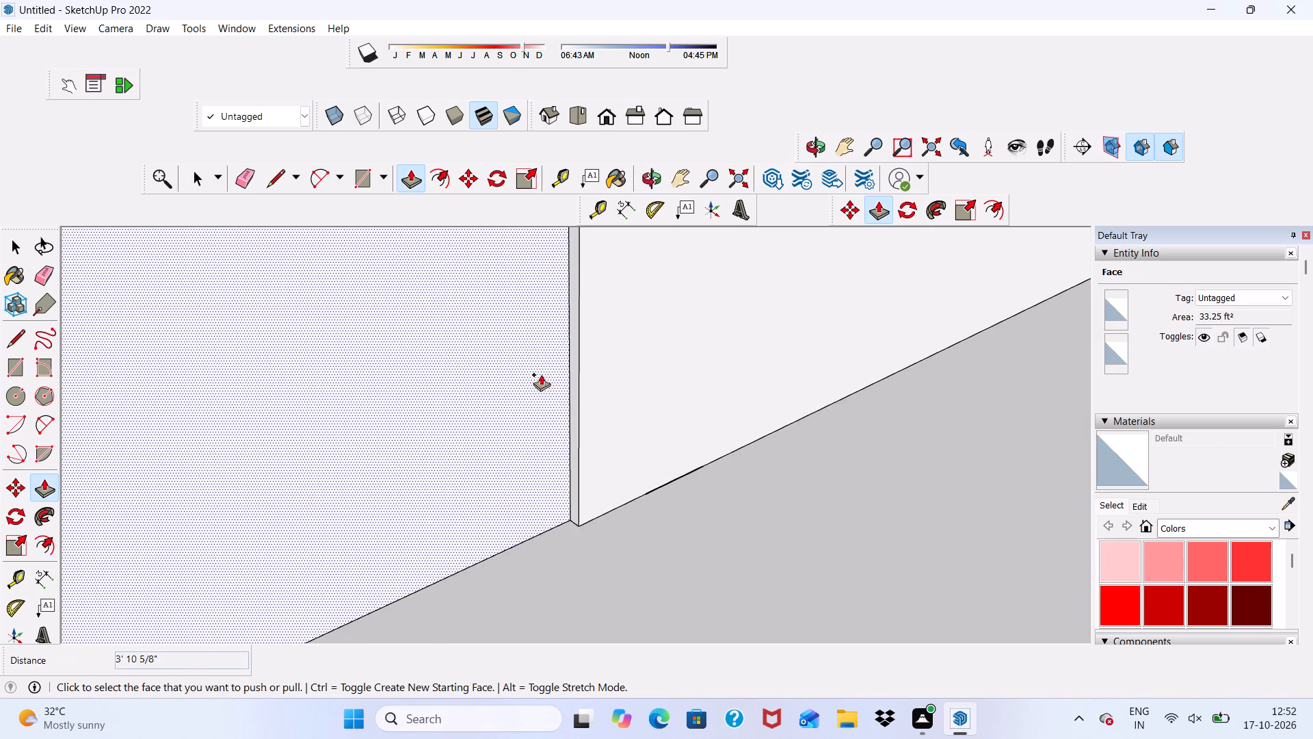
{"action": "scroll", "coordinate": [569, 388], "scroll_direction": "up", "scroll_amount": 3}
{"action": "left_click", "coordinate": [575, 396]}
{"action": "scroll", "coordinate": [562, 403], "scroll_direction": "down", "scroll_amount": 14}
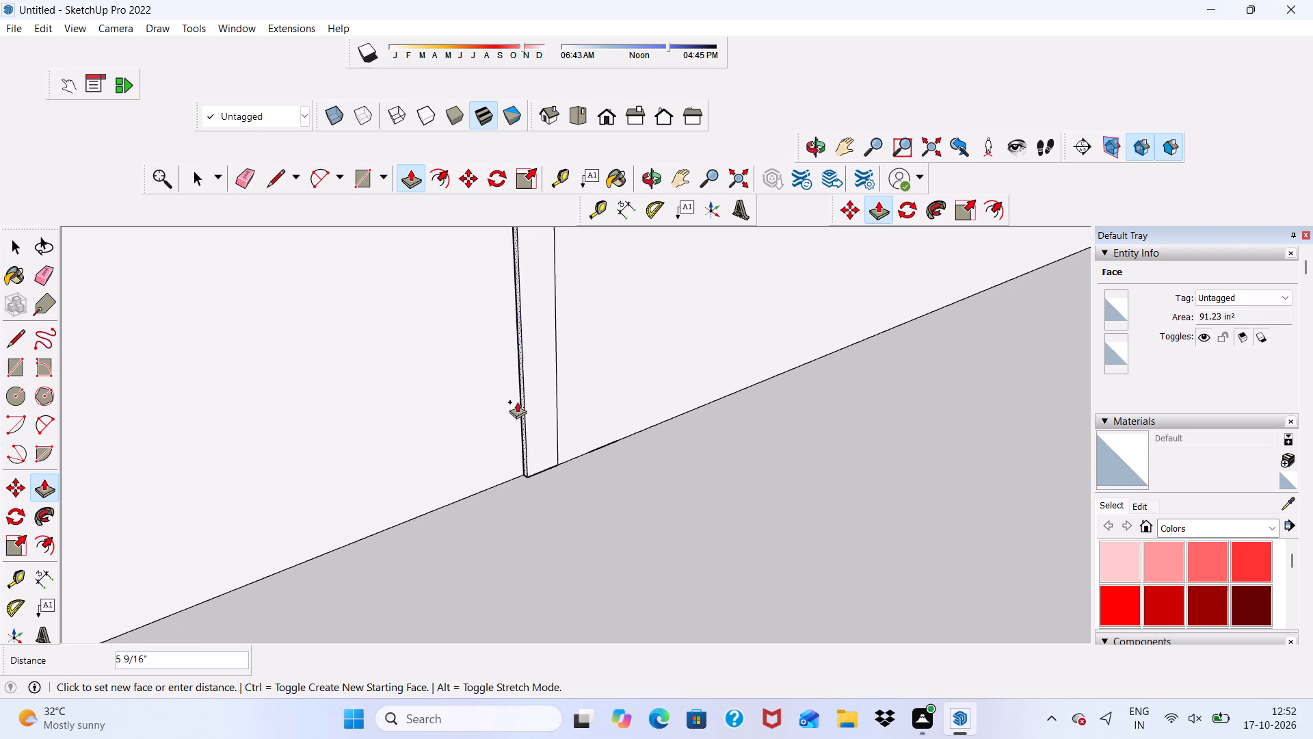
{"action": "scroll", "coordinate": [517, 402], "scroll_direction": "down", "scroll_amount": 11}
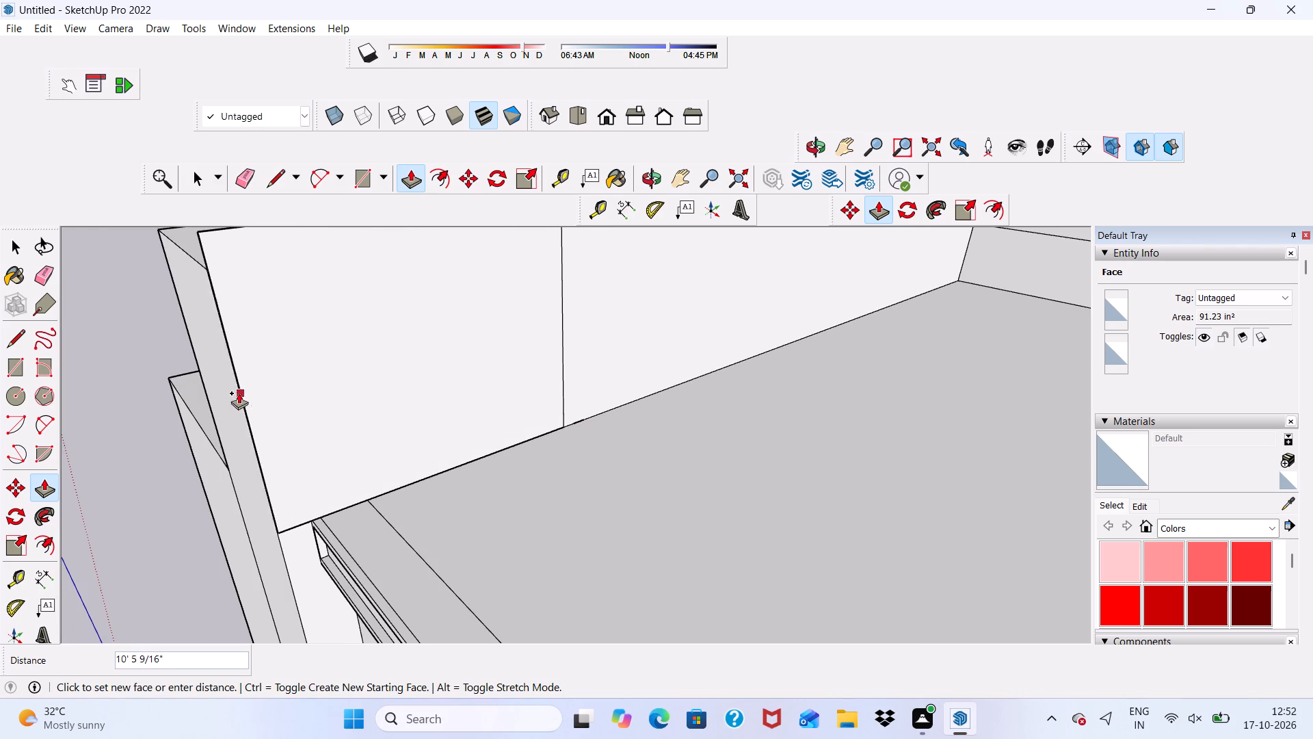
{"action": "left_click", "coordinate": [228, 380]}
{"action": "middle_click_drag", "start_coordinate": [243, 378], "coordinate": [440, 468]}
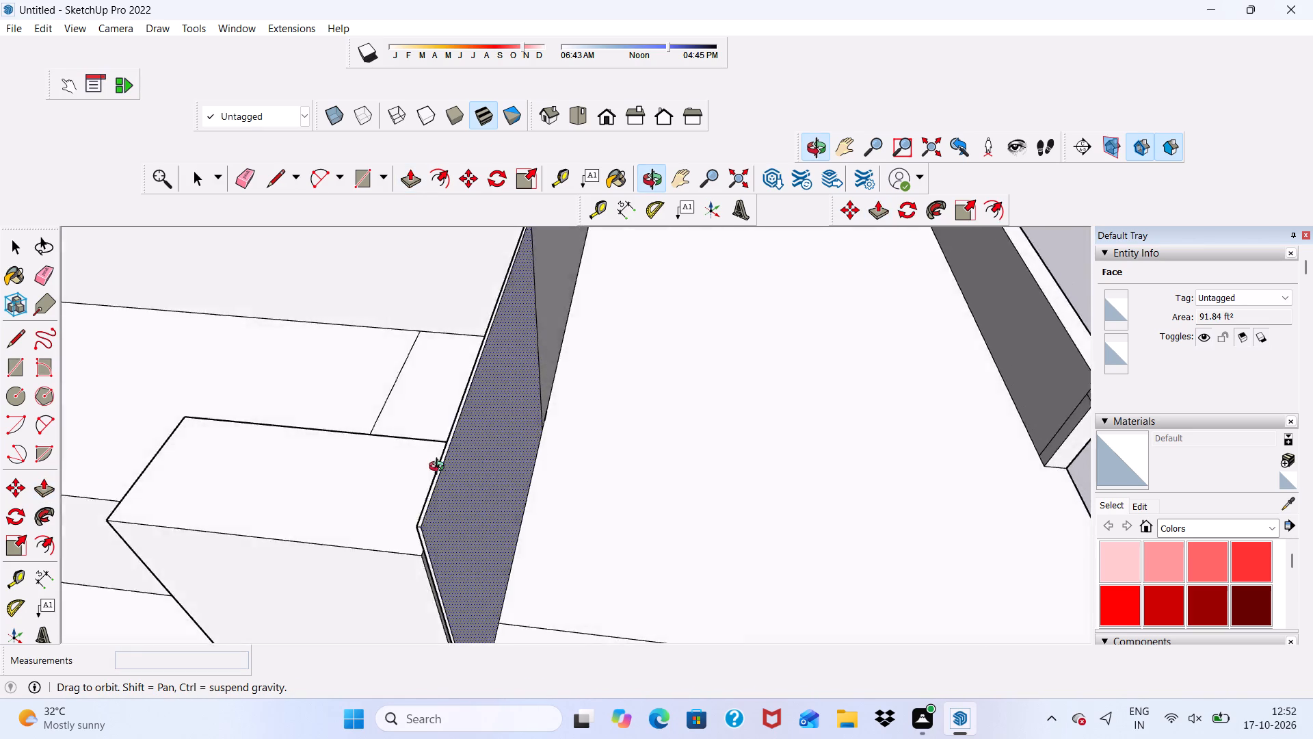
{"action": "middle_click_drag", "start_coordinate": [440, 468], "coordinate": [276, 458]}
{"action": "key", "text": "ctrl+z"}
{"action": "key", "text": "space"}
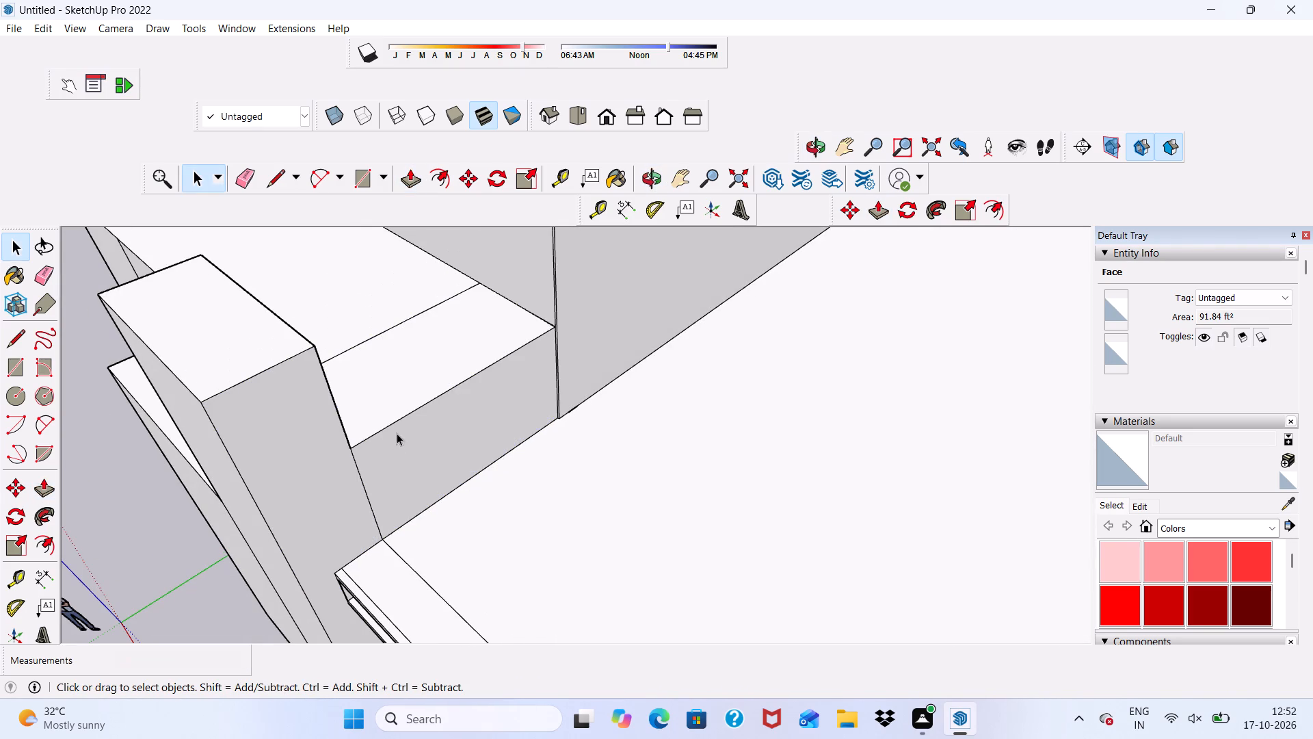
Push/Pull the inner face of the small open notch at the front parapet end 6" to the parapet's end edge.
{"action": "scroll", "coordinate": [417, 424], "scroll_direction": "down", "scroll_amount": 9}
{"action": "middle_click_drag", "start_coordinate": [412, 505], "coordinate": [580, 355]}
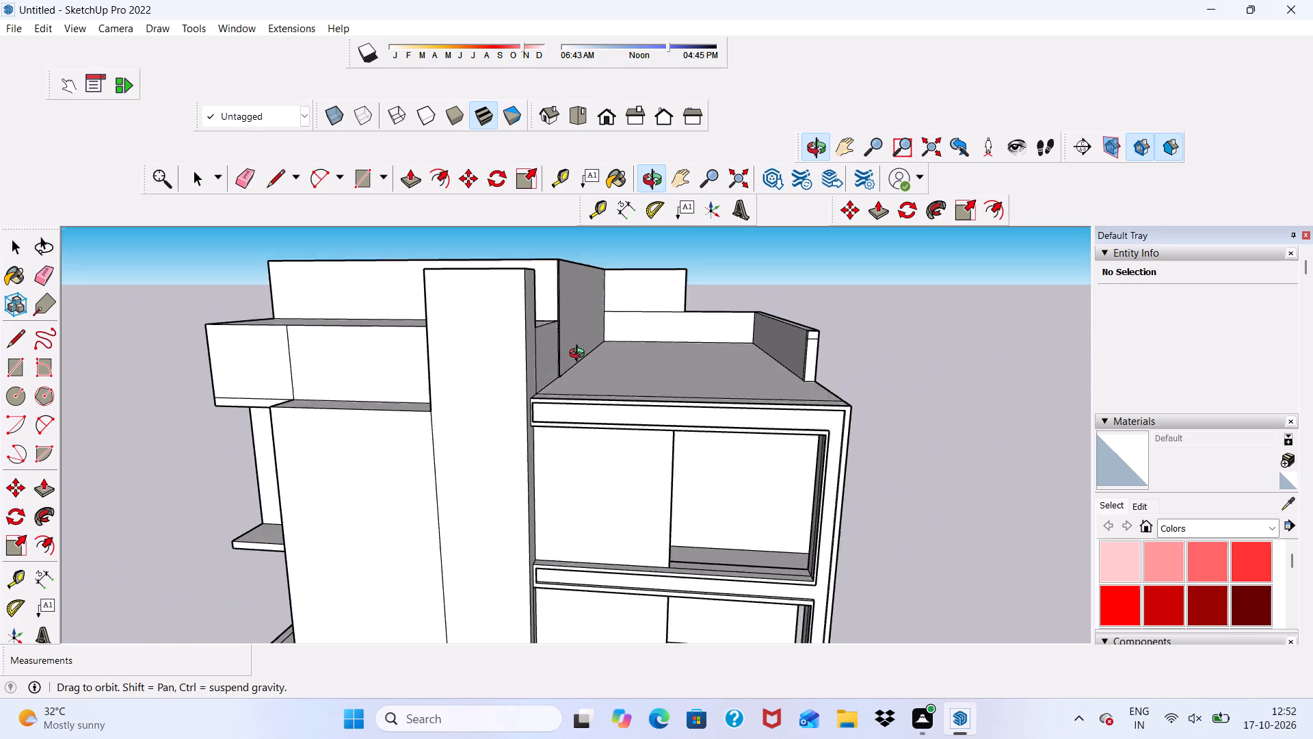
{"action": "middle_click_drag", "start_coordinate": [580, 355], "coordinate": [583, 356]}
{"action": "scroll", "coordinate": [583, 356], "scroll_direction": "up", "scroll_amount": 4}
{"action": "scroll", "coordinate": [516, 380], "scroll_direction": "down", "scroll_amount": 2}
{"action": "middle_click_drag", "start_coordinate": [622, 398], "coordinate": [672, 537]}
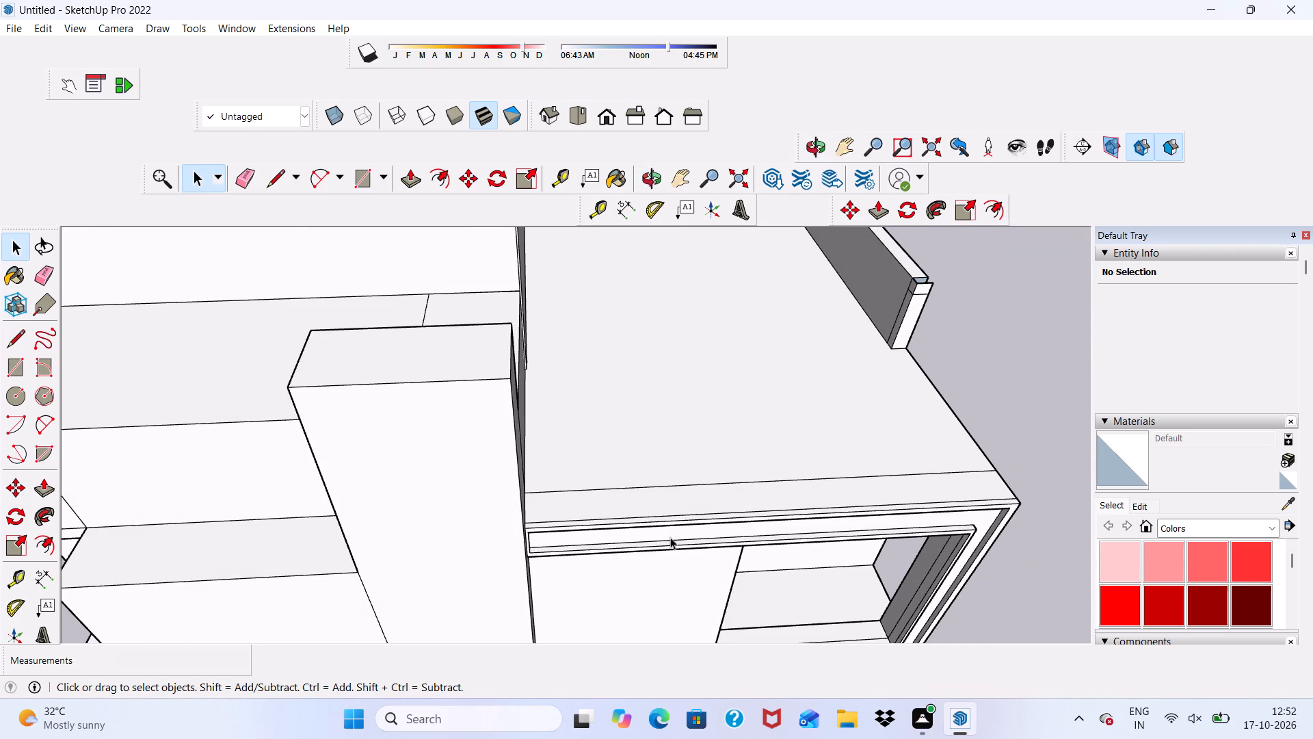
{"action": "scroll", "coordinate": [662, 530], "scroll_direction": "up", "scroll_amount": 2}
{"action": "scroll", "coordinate": [662, 530], "scroll_direction": "down", "scroll_amount": 8}
{"action": "middle_click_drag", "start_coordinate": [669, 553], "coordinate": [241, 540]}
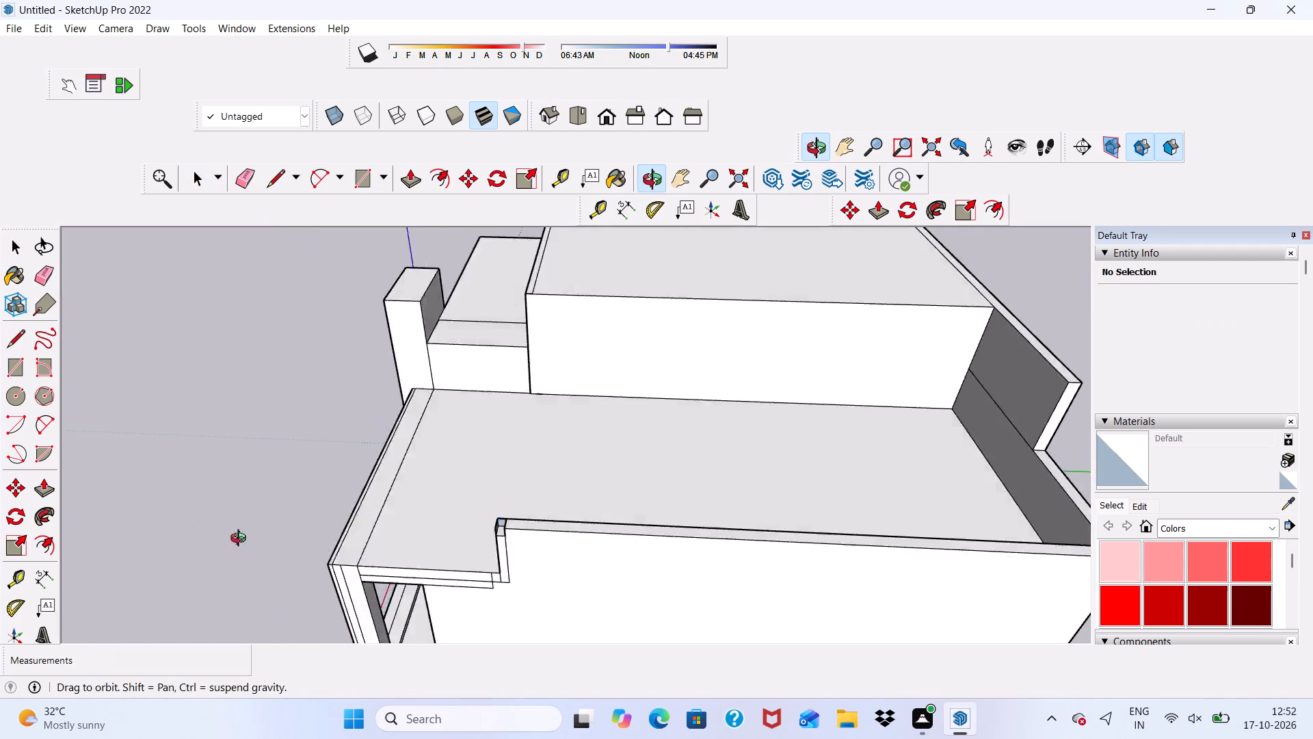
{"action": "middle_click_drag", "start_coordinate": [241, 540], "coordinate": [345, 578]}
{"action": "scroll", "coordinate": [923, 675], "scroll_direction": "up", "scroll_amount": 8}
{"action": "scroll", "coordinate": [620, 554], "scroll_direction": "up", "scroll_amount": 20}
{"action": "scroll", "coordinate": [620, 554], "scroll_direction": "up", "scroll_amount": 2}
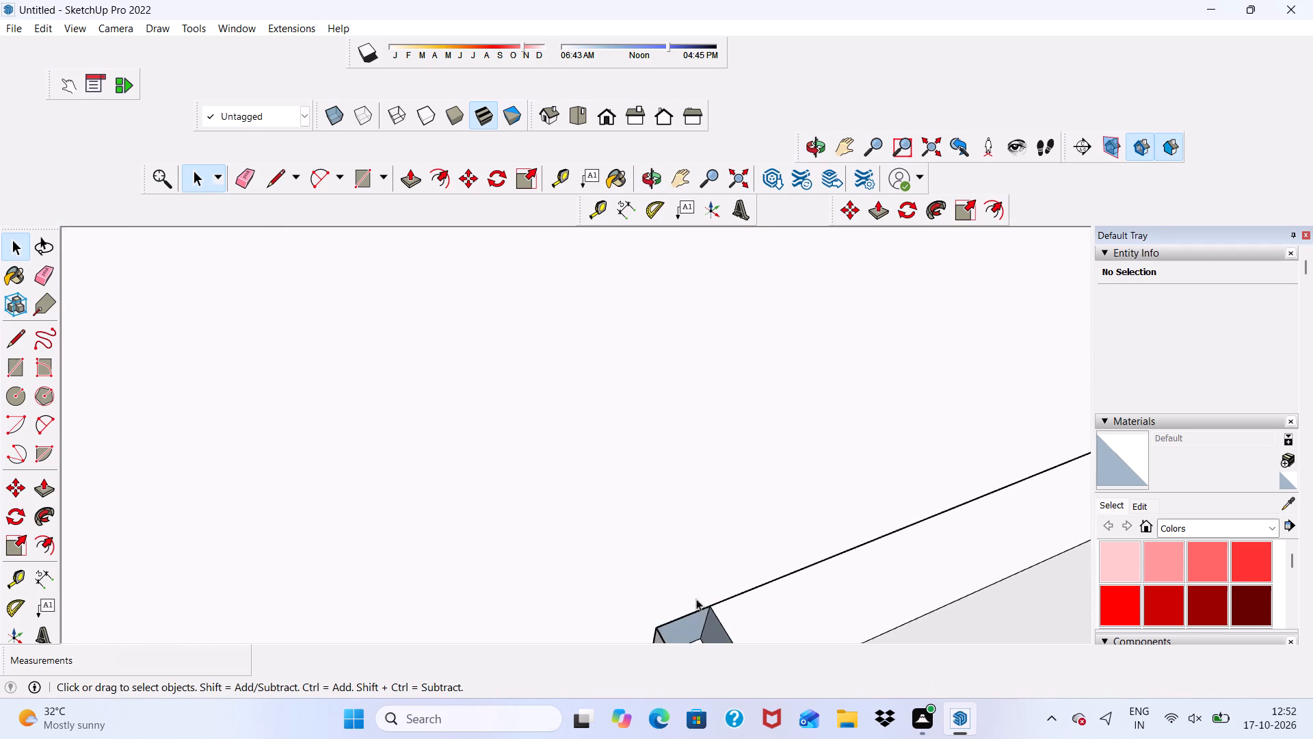
{"action": "scroll", "coordinate": [696, 599], "scroll_direction": "up", "scroll_amount": 2}
{"action": "scroll", "coordinate": [701, 469], "scroll_direction": "down", "scroll_amount": 11}
{"action": "scroll", "coordinate": [736, 536], "scroll_direction": "up", "scroll_amount": 6}
{"action": "left_click", "coordinate": [740, 501]}
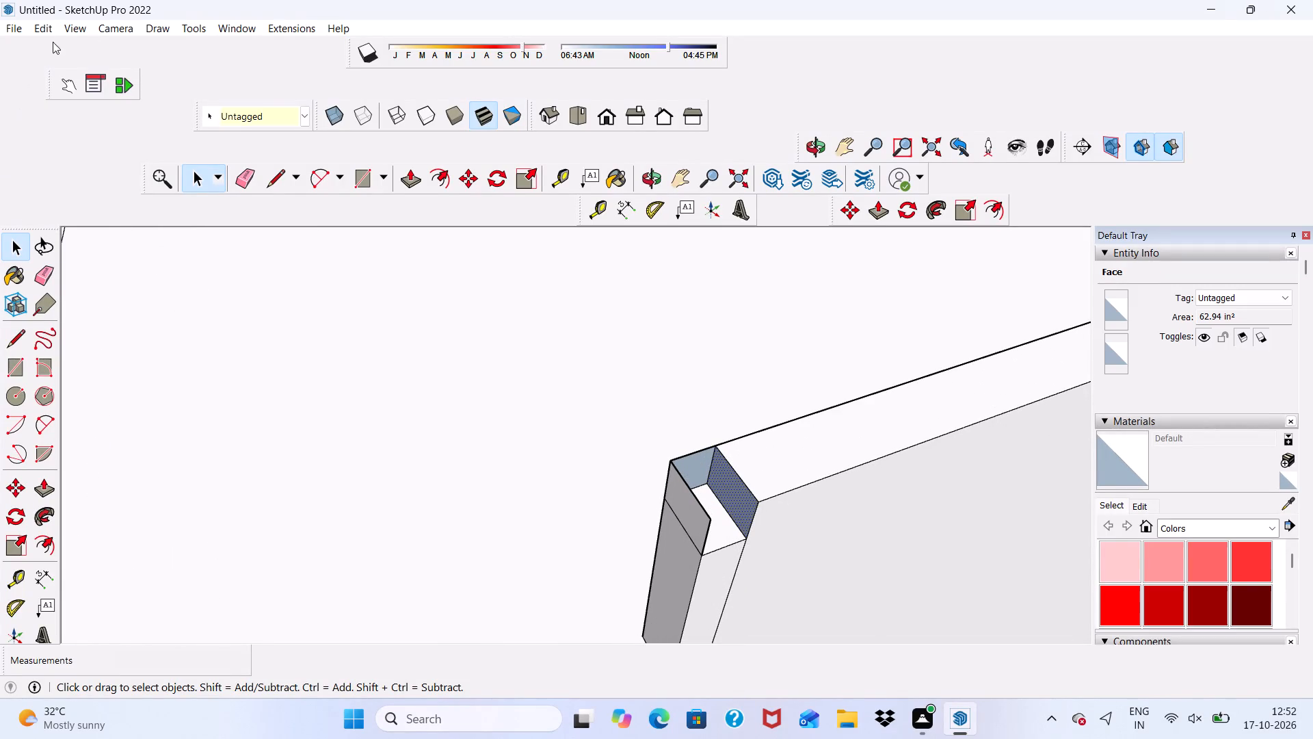
{"action": "left_click", "coordinate": [410, 184]}
{"action": "scroll", "coordinate": [735, 457], "scroll_direction": "up", "scroll_amount": 1}
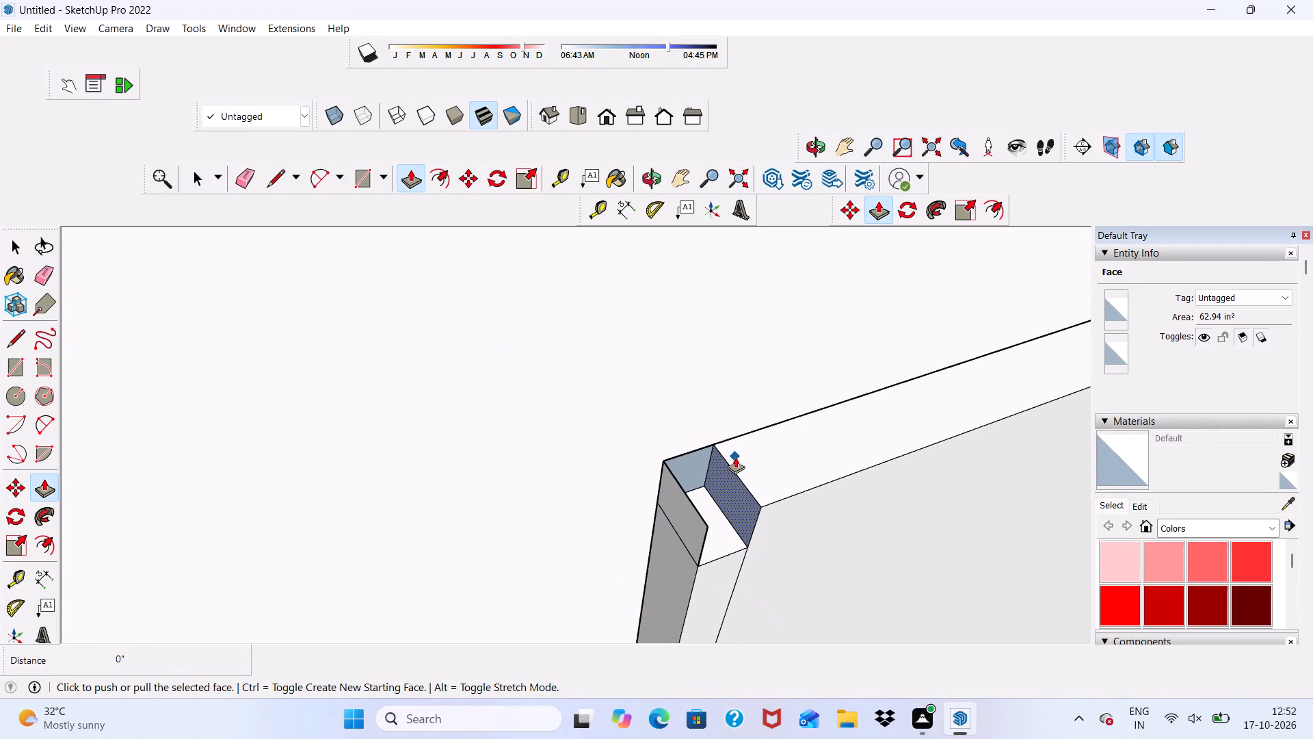
{"action": "left_click", "coordinate": [741, 504]}
{"action": "left_click", "coordinate": [700, 581]}
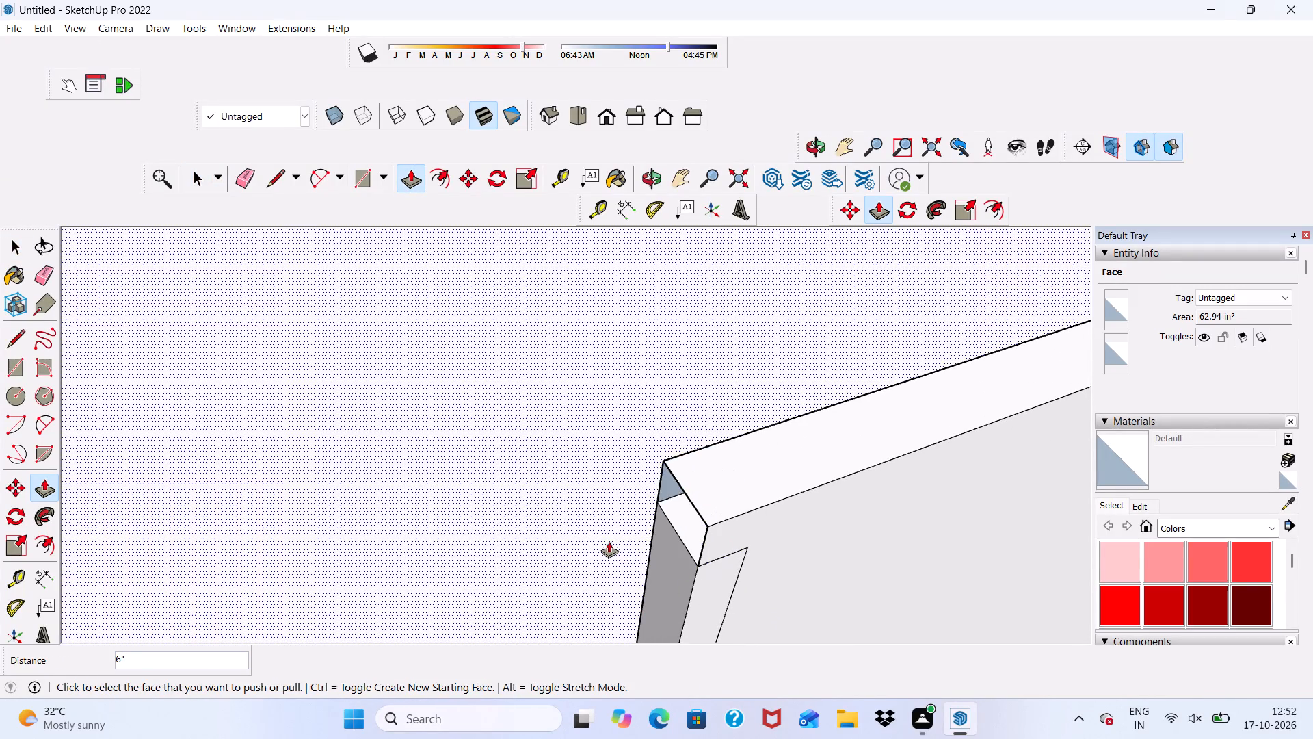
Push/Pull the notch's floor face about 7" up to the parapet top, and the parapet's end face 6".
{"action": "middle_click_drag", "start_coordinate": [648, 536], "coordinate": [716, 504]}
{"action": "left_click", "coordinate": [750, 447]}
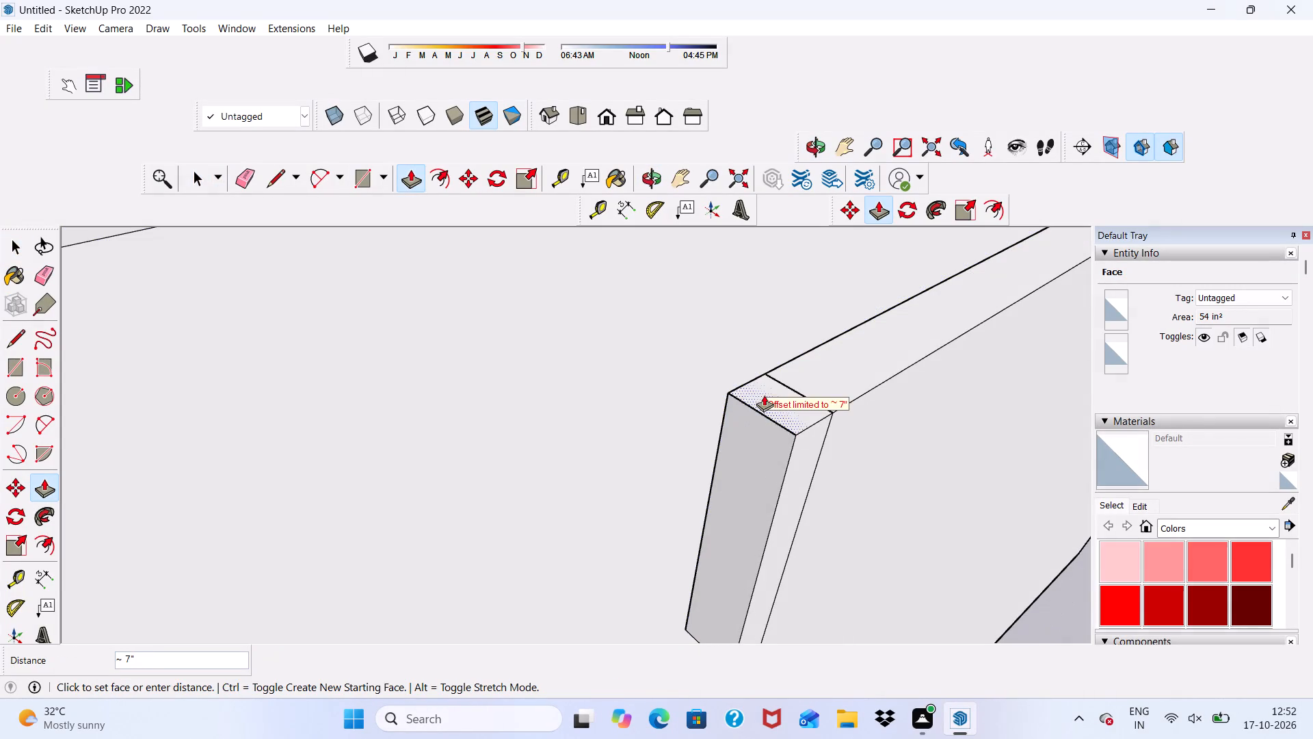
{"action": "left_click", "coordinate": [765, 394]}
{"action": "scroll", "coordinate": [768, 394], "scroll_direction": "up", "scroll_amount": 2}
{"action": "left_click", "coordinate": [782, 389]}
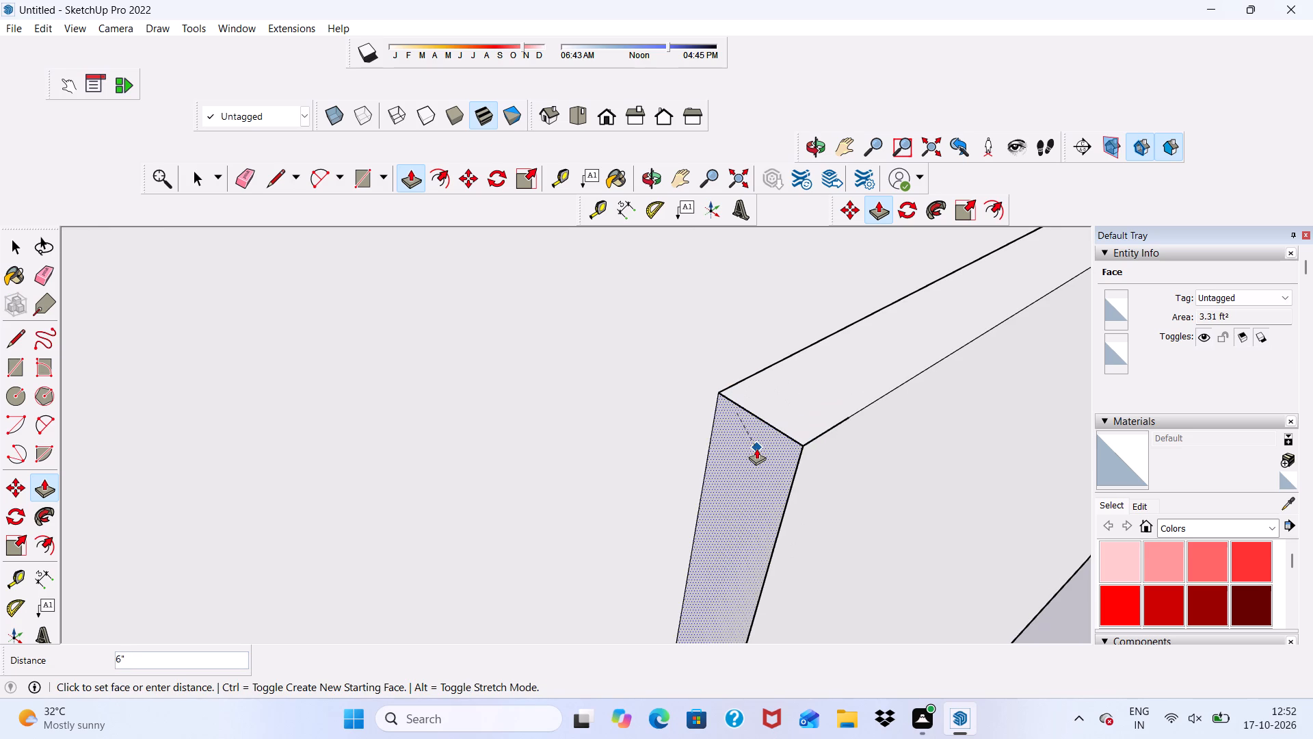
{"action": "left_click", "coordinate": [756, 448]}
Push/Pull the parapet's long side face beside its front end 8 1/4".
{"action": "left_click", "coordinate": [750, 461]}
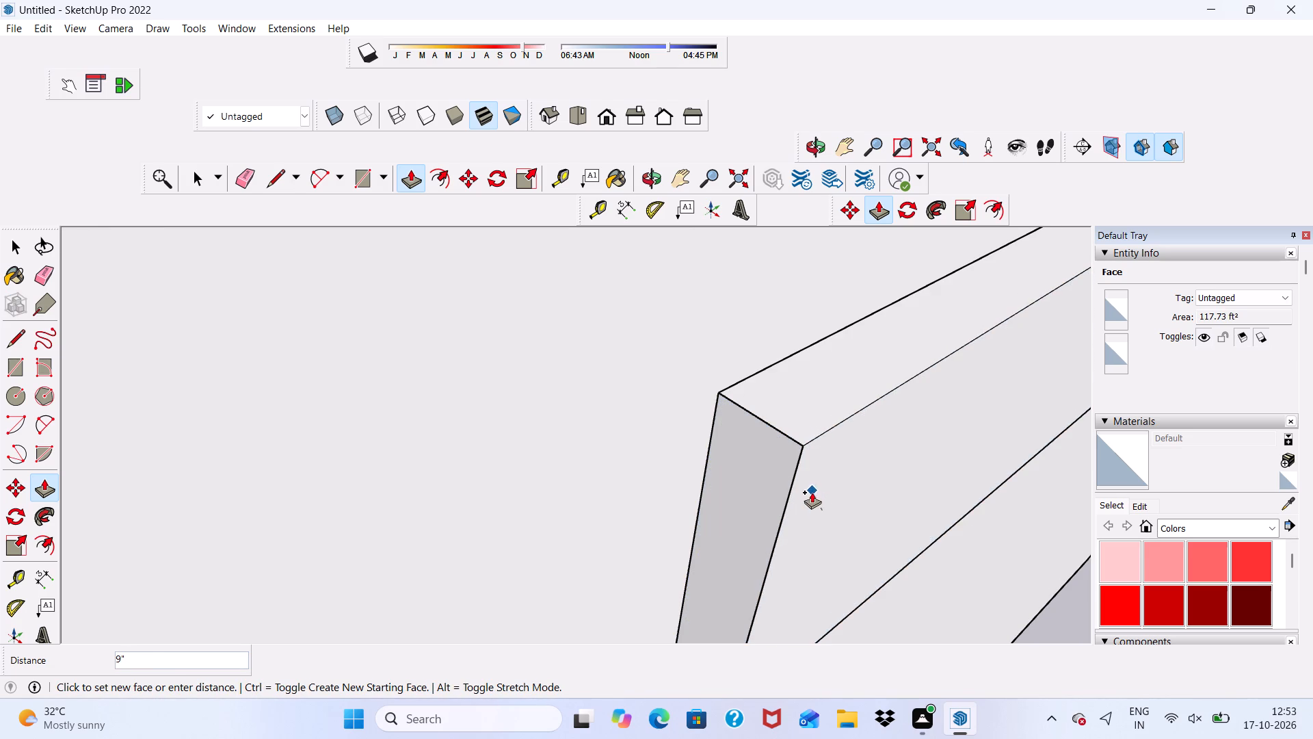
{"action": "left_click", "coordinate": [819, 502]}
{"action": "scroll", "coordinate": [636, 471], "scroll_direction": "down", "scroll_amount": 4}
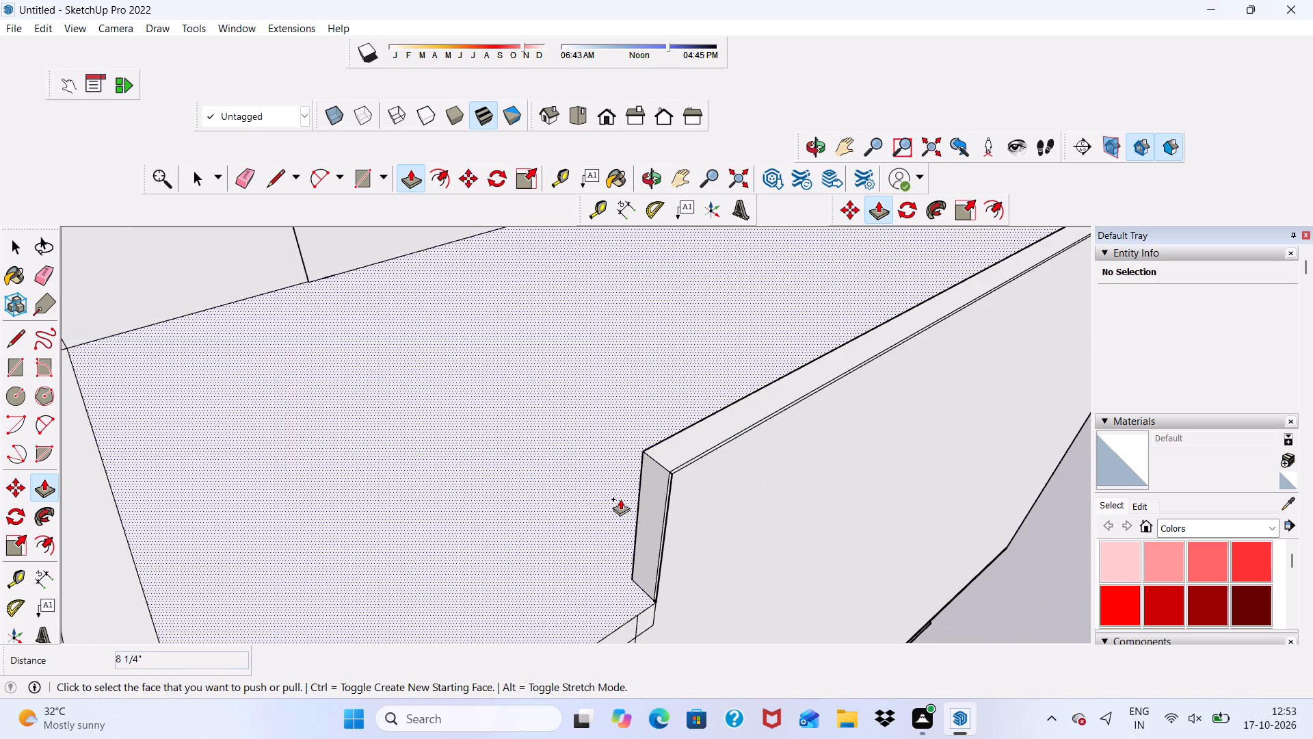
{"action": "scroll", "coordinate": [620, 499], "scroll_direction": "down", "scroll_amount": 6}
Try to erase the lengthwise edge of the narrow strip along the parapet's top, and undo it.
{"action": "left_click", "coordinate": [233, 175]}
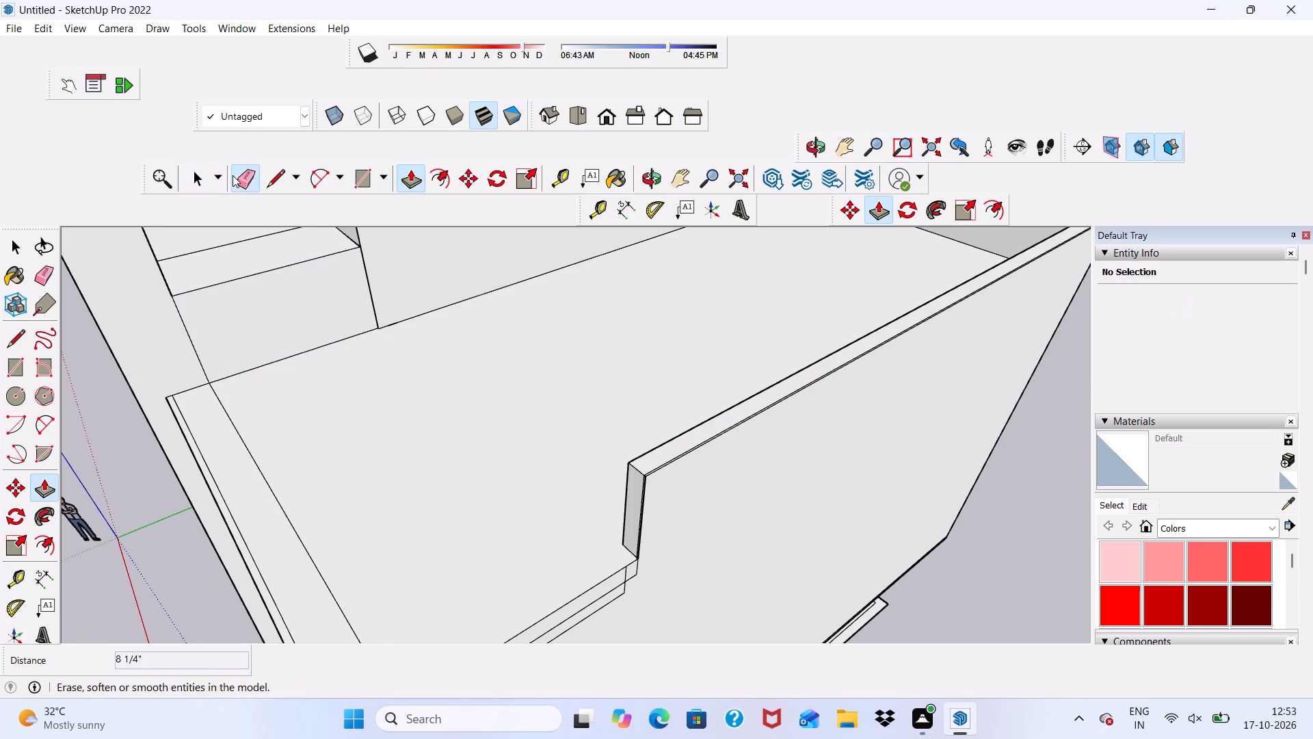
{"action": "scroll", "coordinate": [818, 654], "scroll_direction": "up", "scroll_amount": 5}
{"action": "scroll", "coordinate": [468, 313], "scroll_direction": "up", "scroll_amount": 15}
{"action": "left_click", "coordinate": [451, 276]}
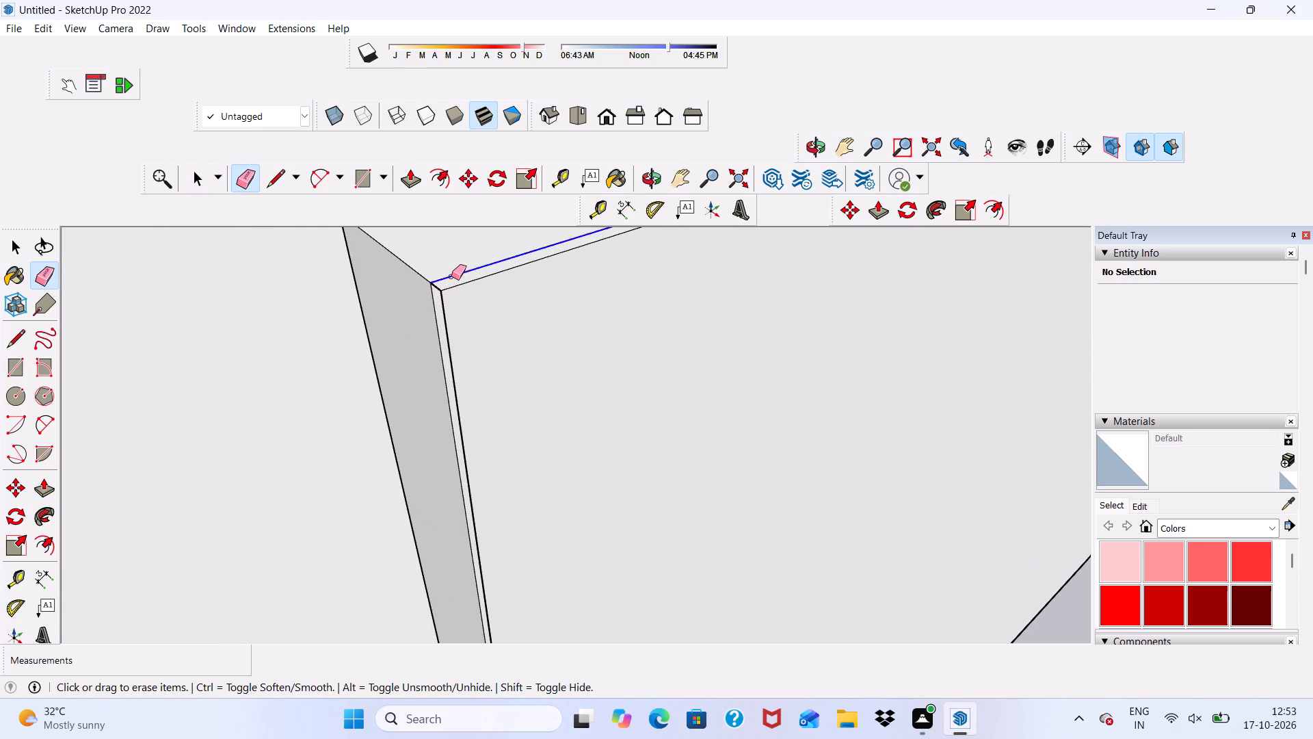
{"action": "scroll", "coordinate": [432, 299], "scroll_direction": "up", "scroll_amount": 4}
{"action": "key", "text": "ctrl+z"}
Push/Pull the recessed narrow vertical face at the parapet's front end 15/16" flush with the large outer wall face.
{"action": "middle_click_drag", "start_coordinate": [449, 378], "coordinate": [463, 376]}
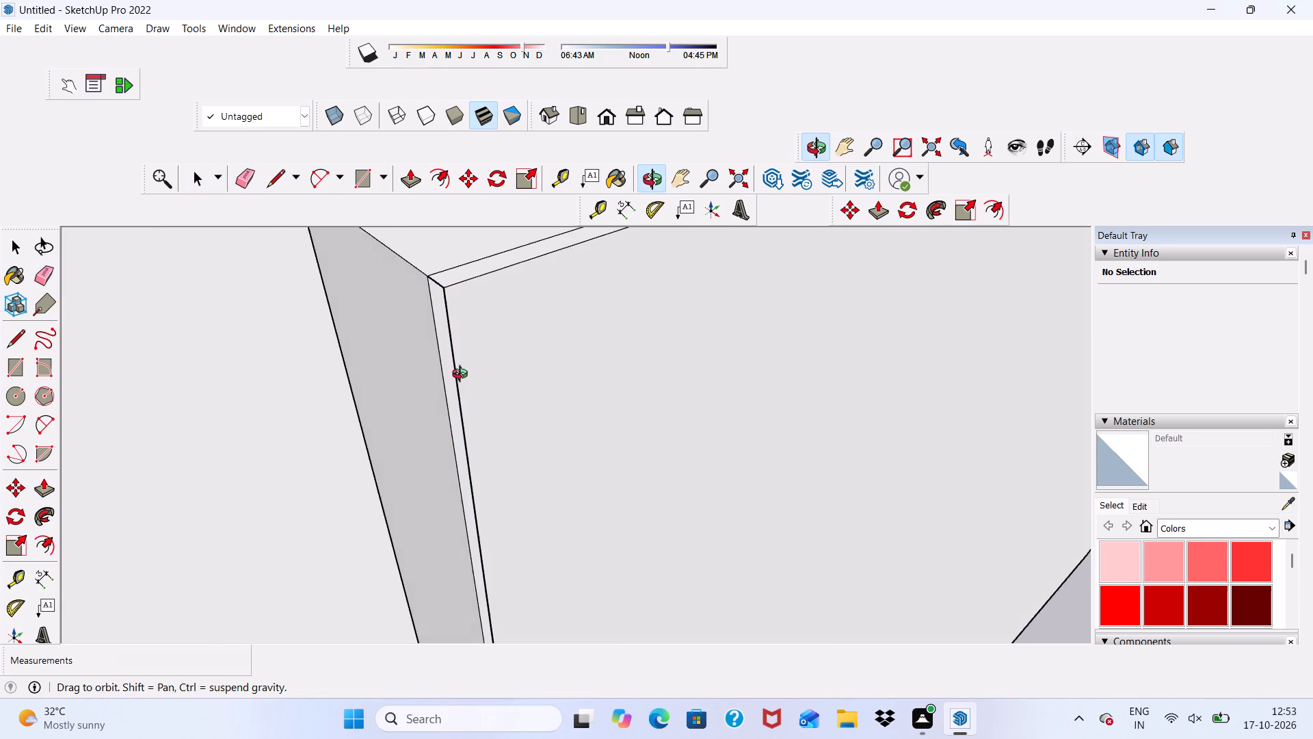
{"action": "middle_click_drag", "start_coordinate": [463, 376], "coordinate": [678, 317]}
{"action": "key", "text": "space"}
{"action": "middle_click_drag", "start_coordinate": [481, 445], "coordinate": [527, 409]}
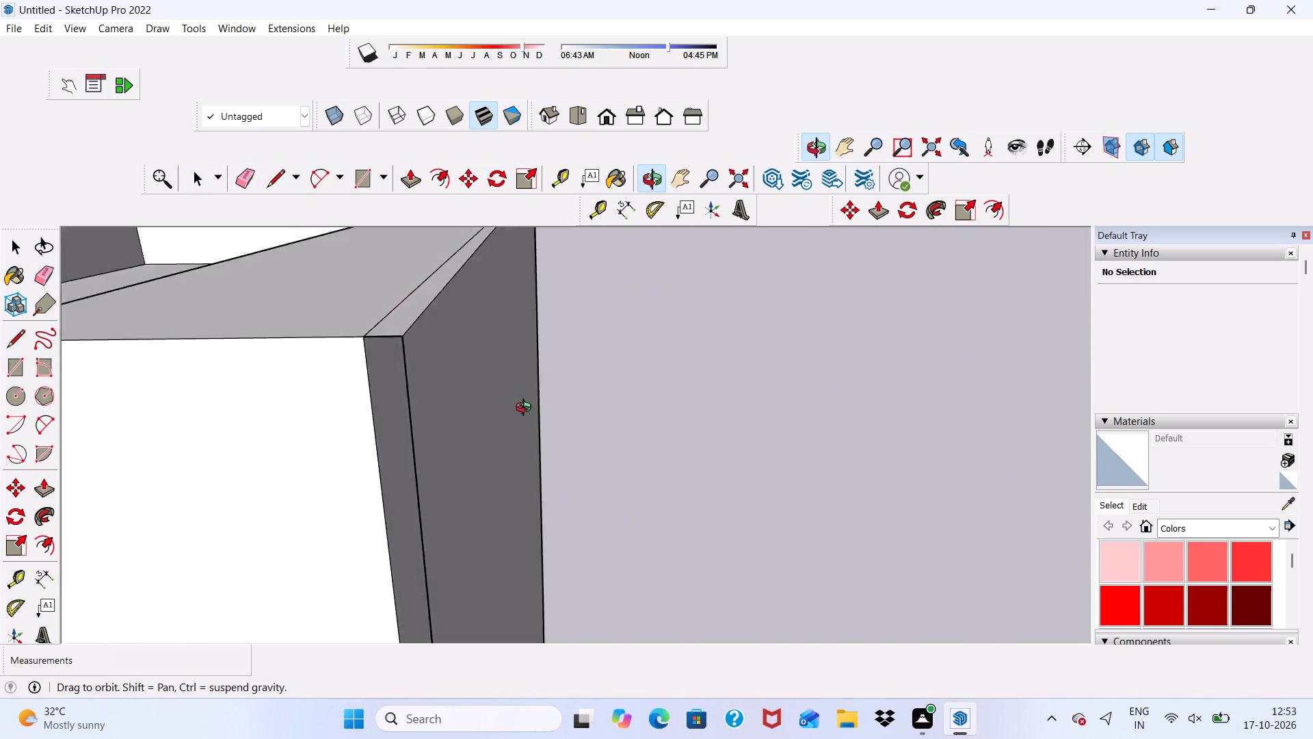
{"action": "middle_click_drag", "start_coordinate": [527, 409], "coordinate": [648, 349]}
{"action": "scroll", "coordinate": [341, 390], "scroll_direction": "up", "scroll_amount": 4}
{"action": "left_click", "coordinate": [385, 419]}
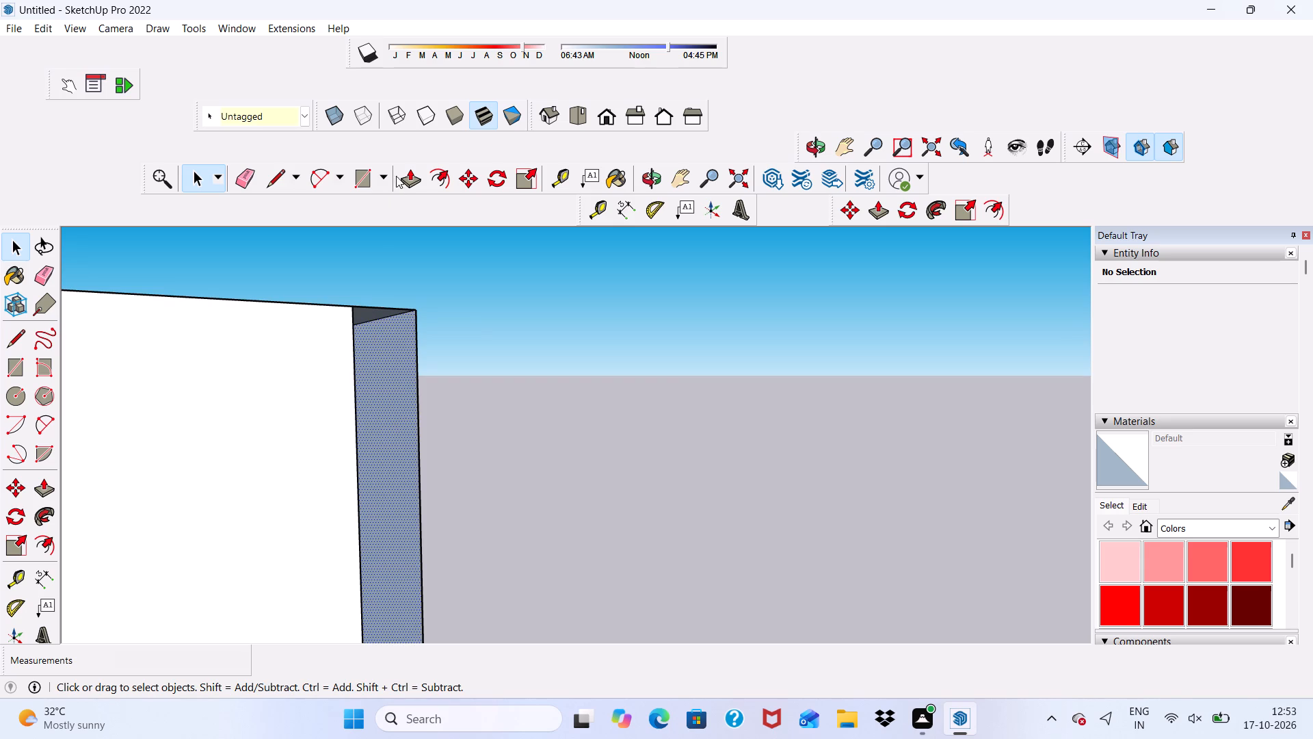
{"action": "left_click", "coordinate": [414, 179]}
{"action": "left_click", "coordinate": [402, 497]}
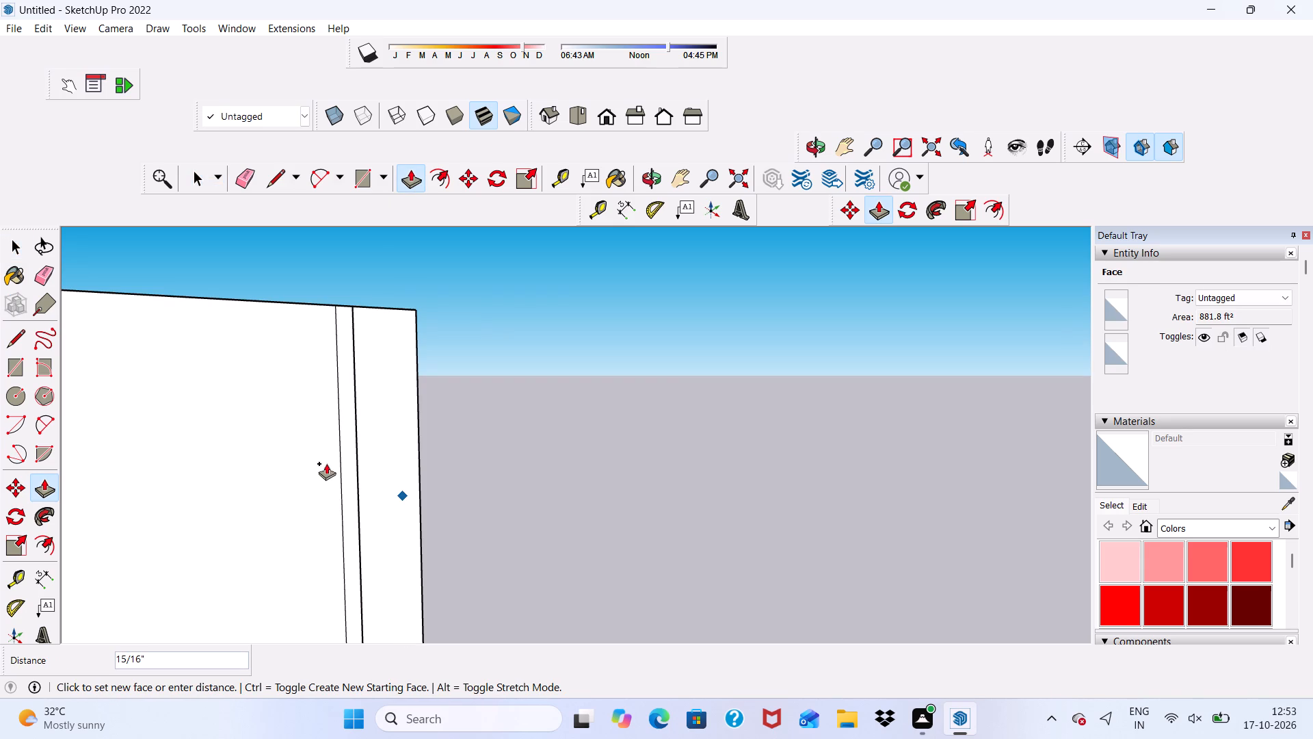
{"action": "left_click", "coordinate": [326, 463]}
Erase the two vertical lines on the large outer wall face near the parapet's front end.
{"action": "left_click", "coordinate": [246, 172]}
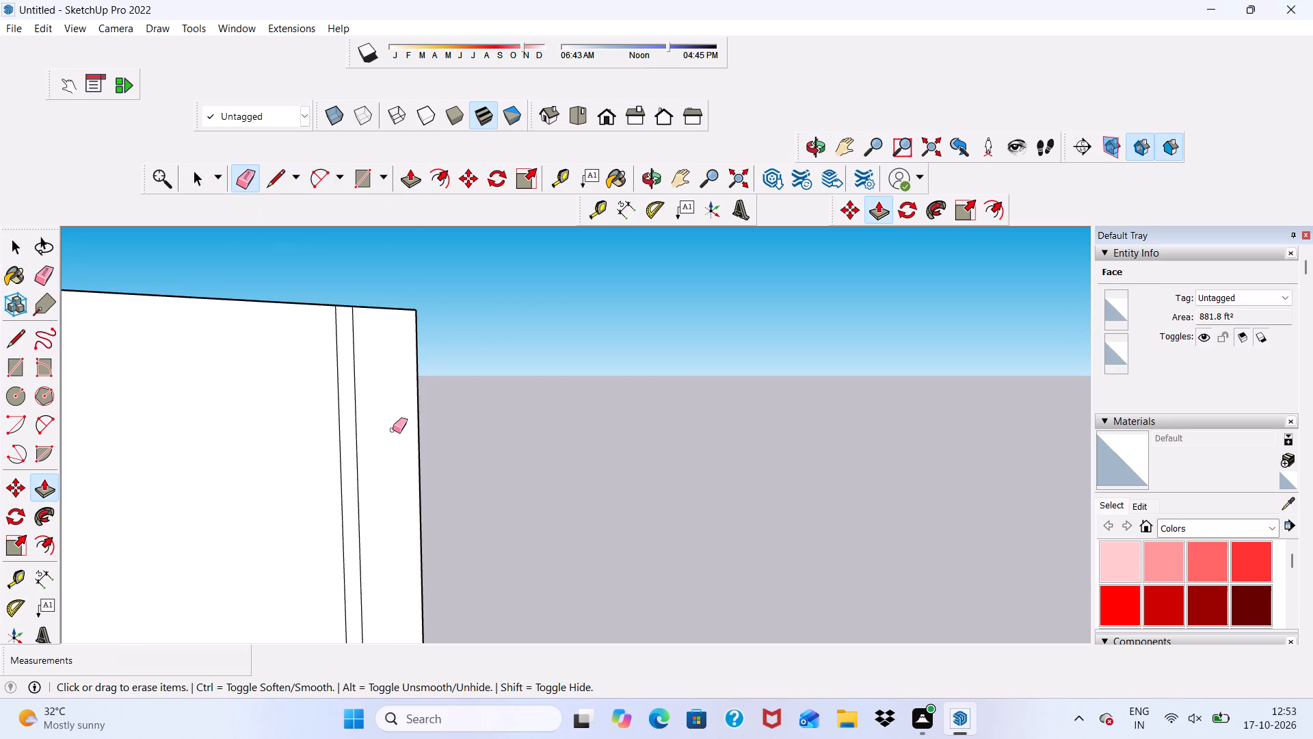
{"action": "left_click_drag", "start_coordinate": [362, 426], "coordinate": [315, 450]}
Erase the leftover lengthwise edge of the narrow strip along the parapet's top.
{"action": "scroll", "coordinate": [321, 429], "scroll_direction": "down", "scroll_amount": 12}
{"action": "middle_click_drag", "start_coordinate": [525, 463], "coordinate": [436, 619]}
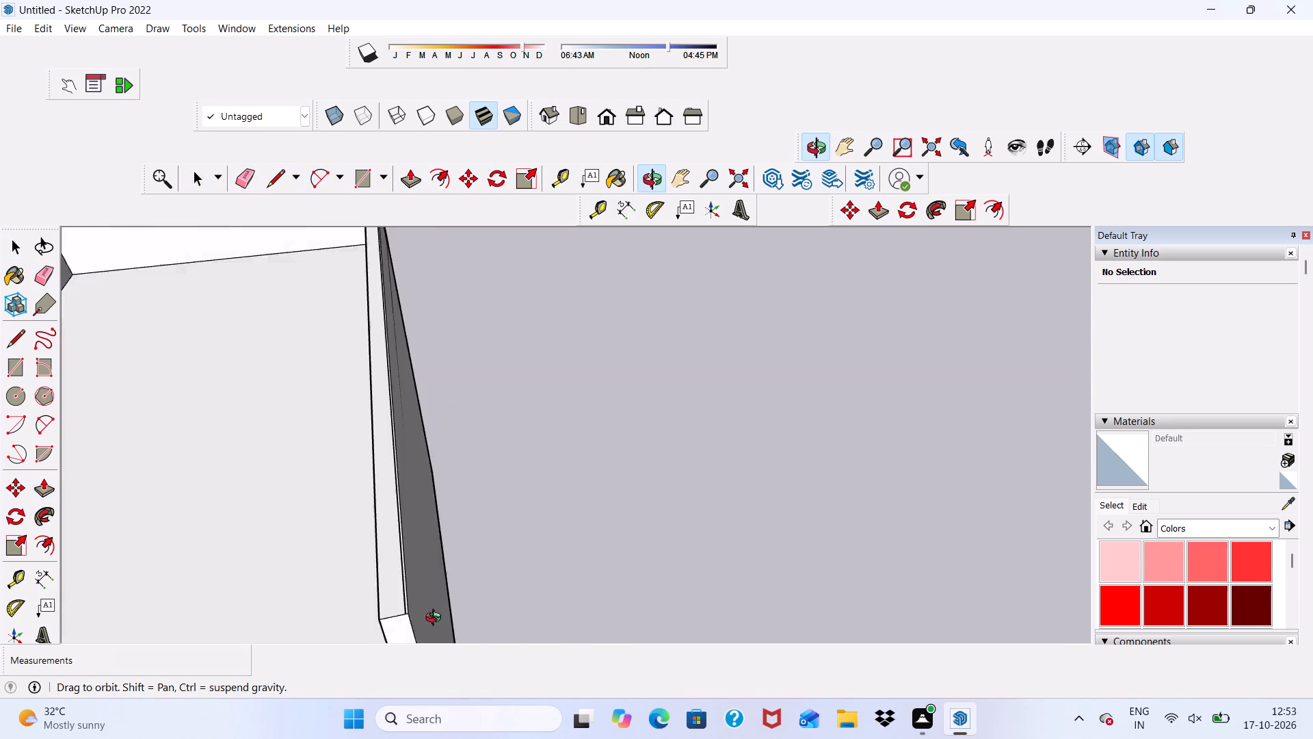
{"action": "middle_click_drag", "start_coordinate": [436, 619], "coordinate": [449, 566]}
{"action": "scroll", "coordinate": [424, 556], "scroll_direction": "up", "scroll_amount": 6}
{"action": "scroll", "coordinate": [460, 544], "scroll_direction": "down", "scroll_amount": 6}
{"action": "scroll", "coordinate": [461, 560], "scroll_direction": "up", "scroll_amount": 7}
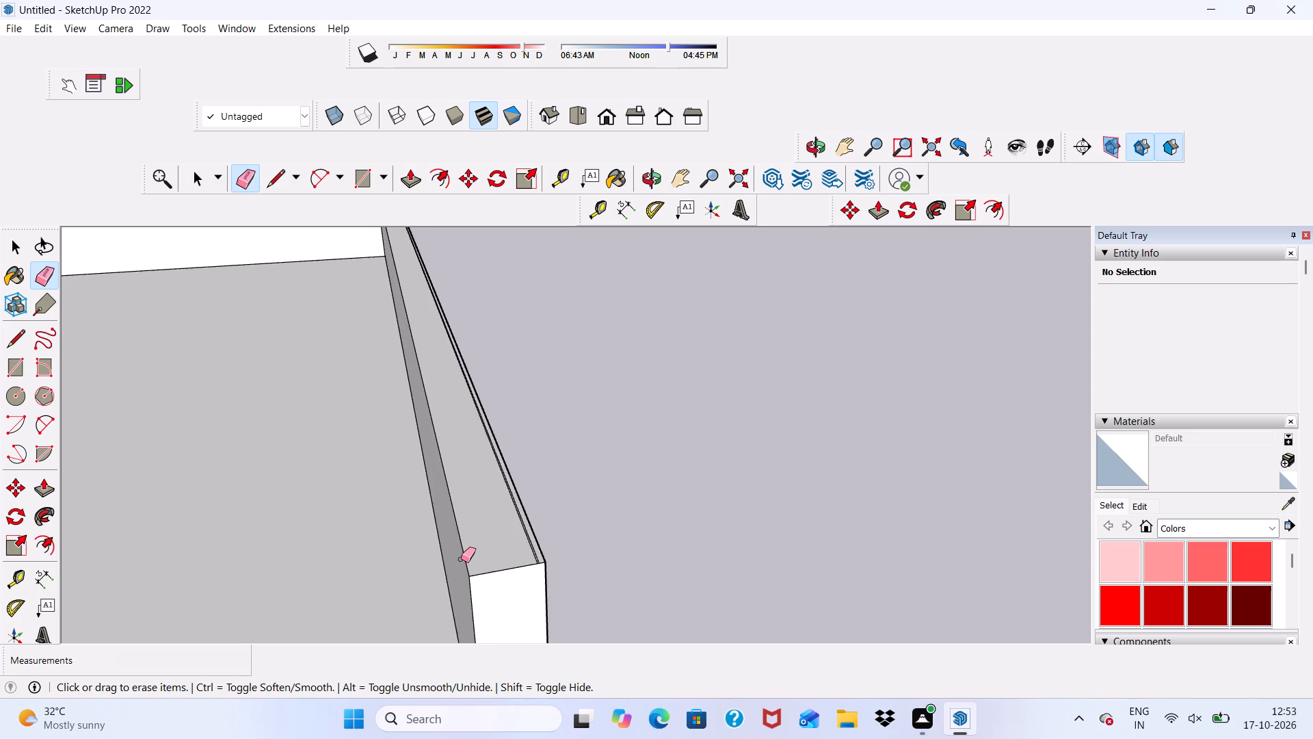
{"action": "scroll", "coordinate": [461, 559], "scroll_direction": "up", "scroll_amount": 12}
{"action": "left_click_drag", "start_coordinate": [530, 534], "coordinate": [521, 554]}
{"action": "scroll", "coordinate": [509, 523], "scroll_direction": "down", "scroll_amount": 13}
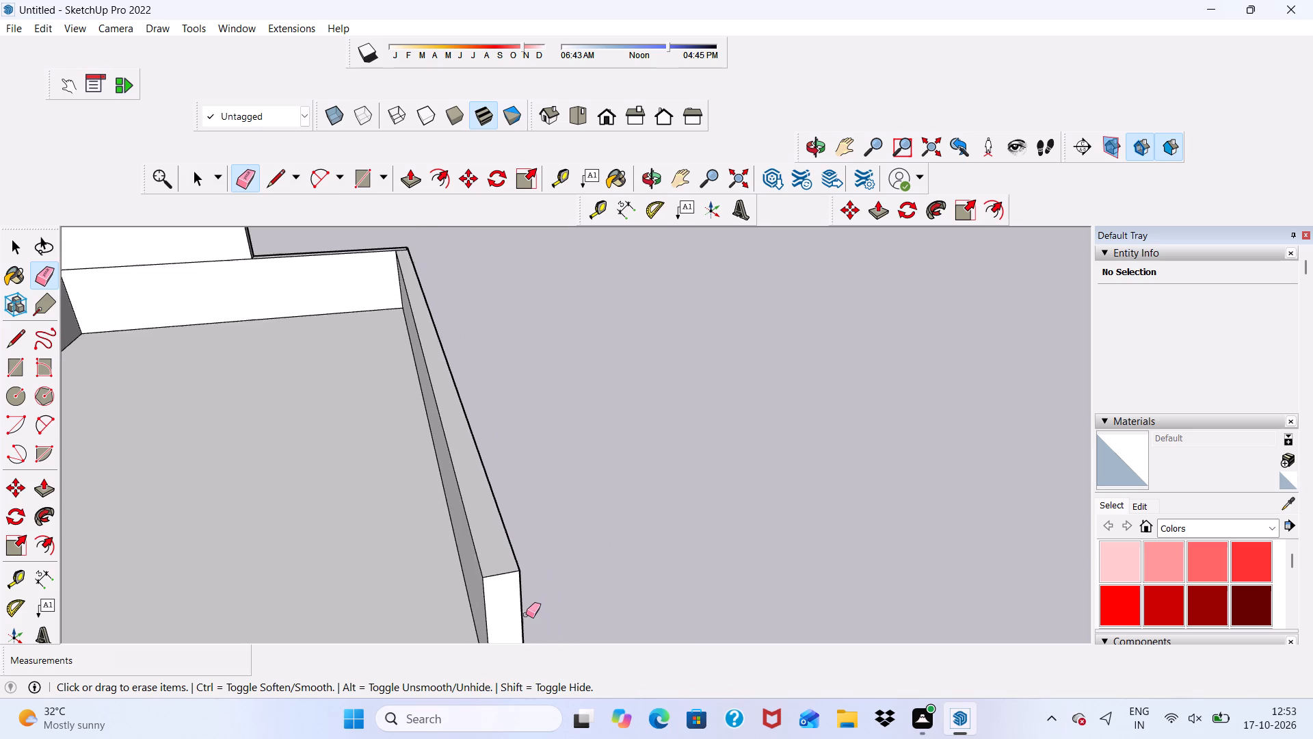
Erase the leftover edges on the side wall below the parapet's front end, including the line parallel to the terrace edge.
{"action": "middle_click_drag", "start_coordinate": [530, 613], "coordinate": [440, 560]}
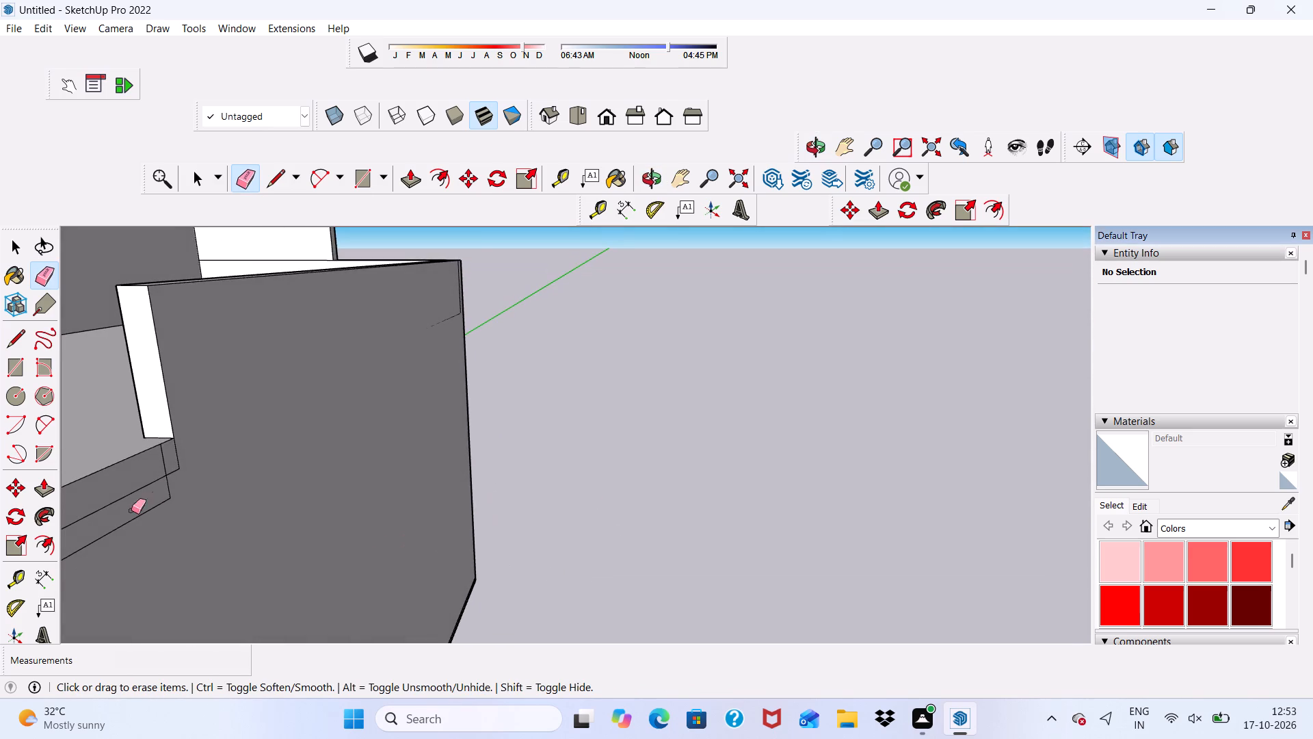
{"action": "scroll", "coordinate": [160, 494], "scroll_direction": "up", "scroll_amount": 2}
{"action": "left_click_drag", "start_coordinate": [162, 450], "coordinate": [174, 458]}
{"action": "left_click", "coordinate": [178, 443]}
{"action": "left_click_drag", "start_coordinate": [181, 438], "coordinate": [179, 450]}
{"action": "left_click_drag", "start_coordinate": [172, 473], "coordinate": [165, 502]}
{"action": "left_click", "coordinate": [165, 502]}
{"action": "scroll", "coordinate": [181, 478], "scroll_direction": "down", "scroll_amount": 17}
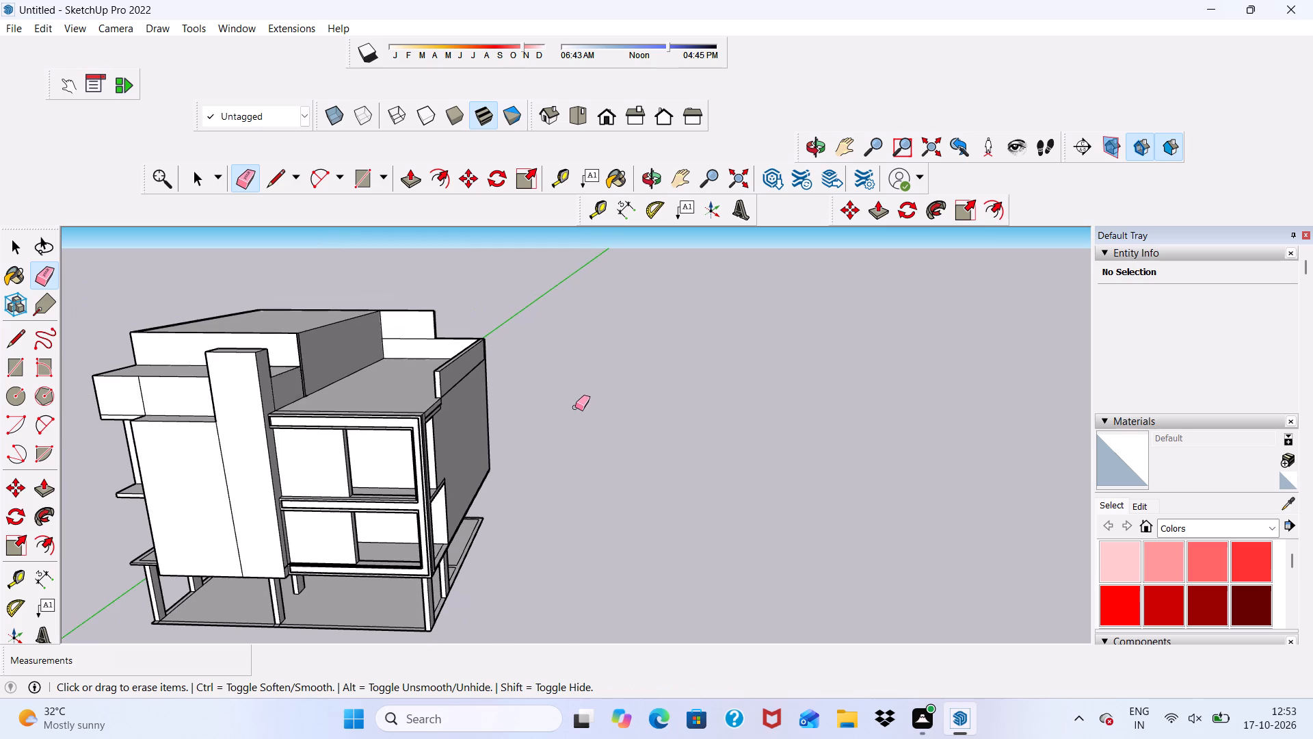
{"action": "scroll", "coordinate": [428, 428], "scroll_direction": "up", "scroll_amount": 18}
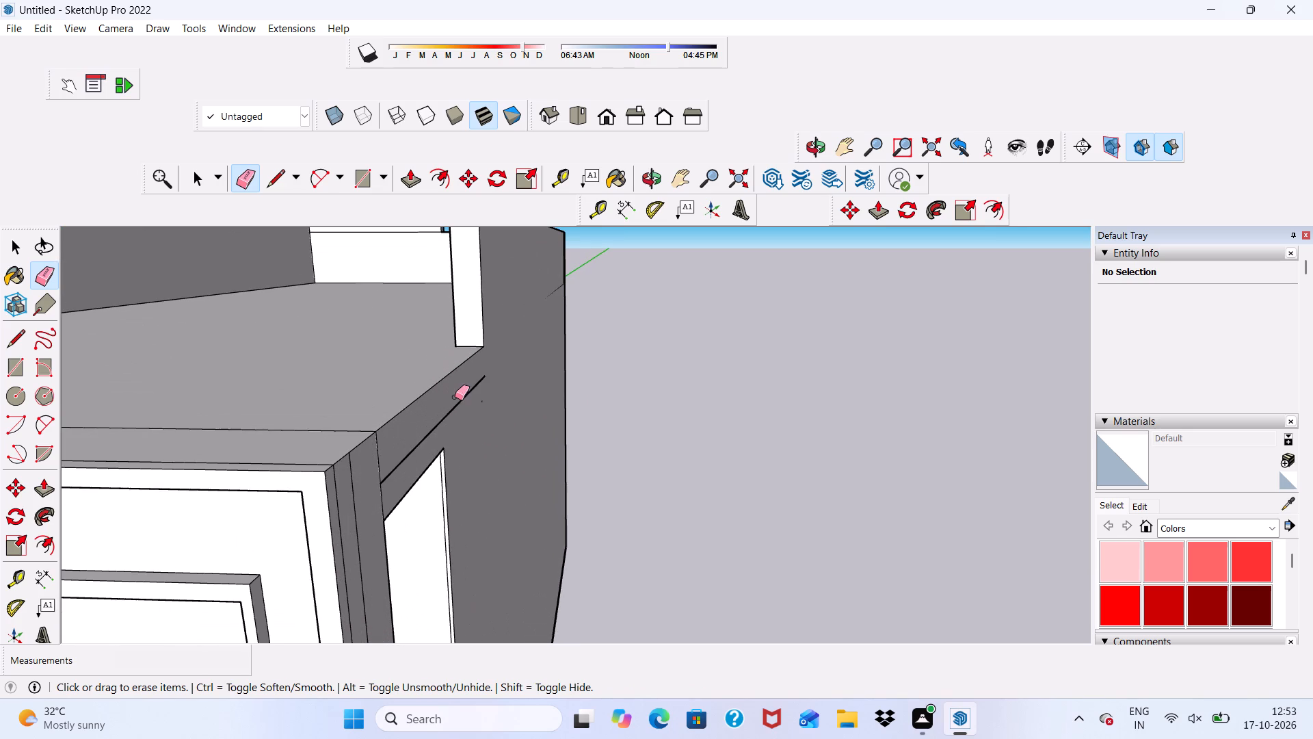
{"action": "left_click_drag", "start_coordinate": [455, 397], "coordinate": [463, 410]}
{"action": "left_click_drag", "start_coordinate": [473, 383], "coordinate": [482, 378]}
{"action": "left_click_drag", "start_coordinate": [482, 378], "coordinate": [483, 389]}
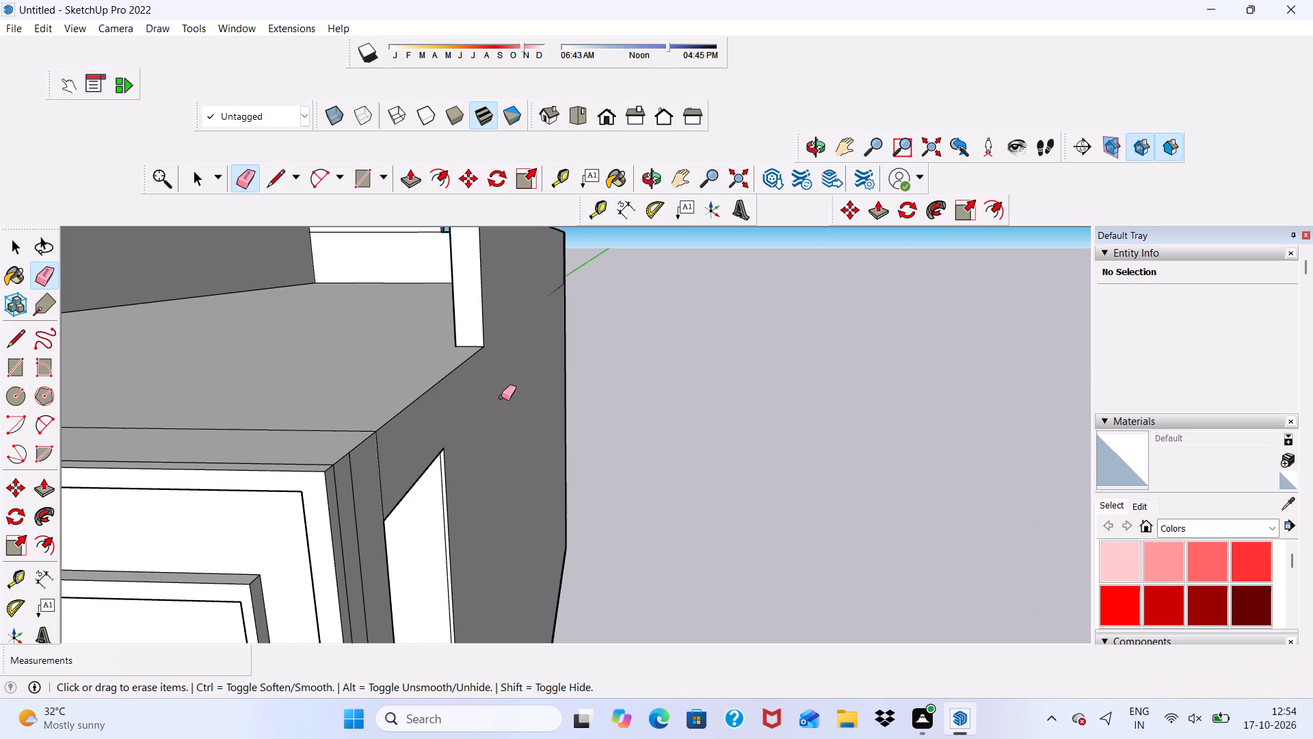
Erase the leftover vertical edge on the side wall above the front corner of the upper window opening.
{"action": "scroll", "coordinate": [529, 697], "scroll_direction": "down", "scroll_amount": 4}
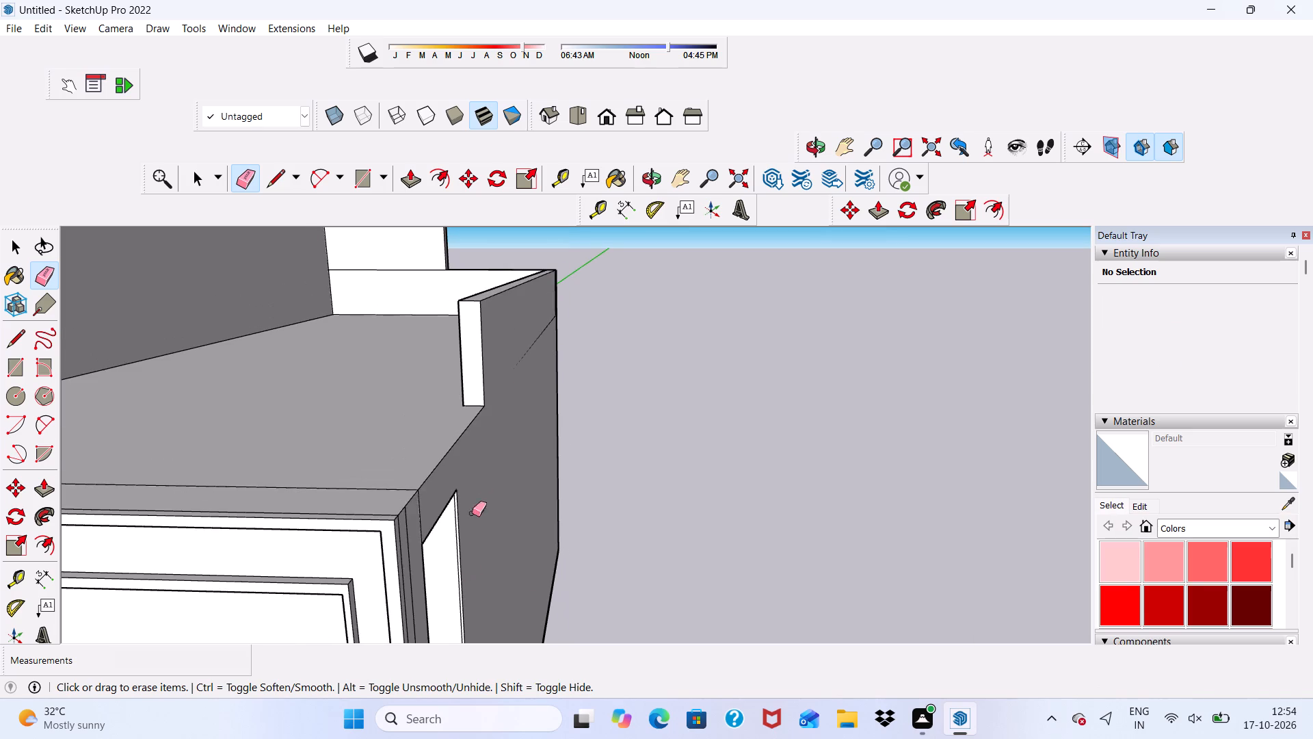
{"action": "scroll", "coordinate": [384, 493], "scroll_direction": "up", "scroll_amount": 9}
{"action": "left_click_drag", "start_coordinate": [380, 471], "coordinate": [378, 490]}
{"action": "scroll", "coordinate": [518, 510], "scroll_direction": "up", "scroll_amount": 2}
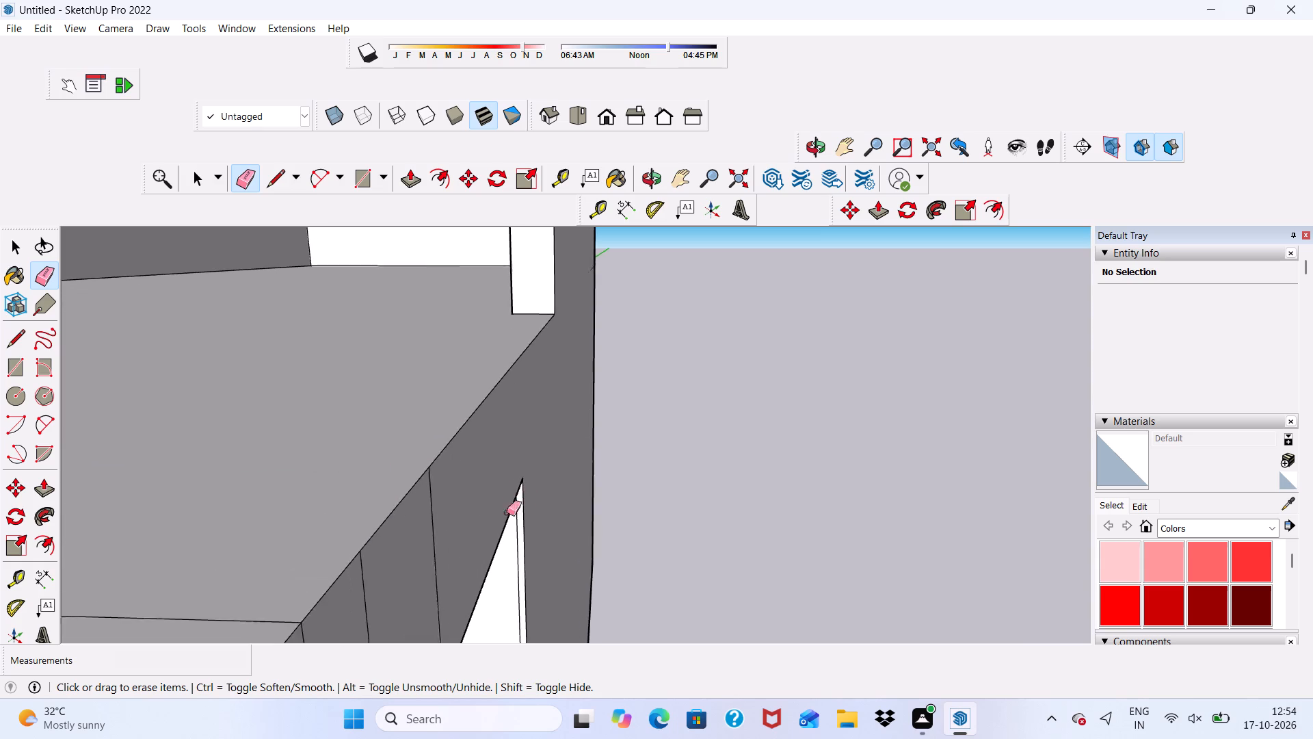
{"action": "scroll", "coordinate": [507, 513], "scroll_direction": "up", "scroll_amount": 2}
{"action": "left_click_drag", "start_coordinate": [401, 538], "coordinate": [441, 524]}
{"action": "scroll", "coordinate": [436, 475], "scroll_direction": "down", "scroll_amount": 11}
{"action": "middle_click_drag", "start_coordinate": [445, 617], "coordinate": [352, 575]}
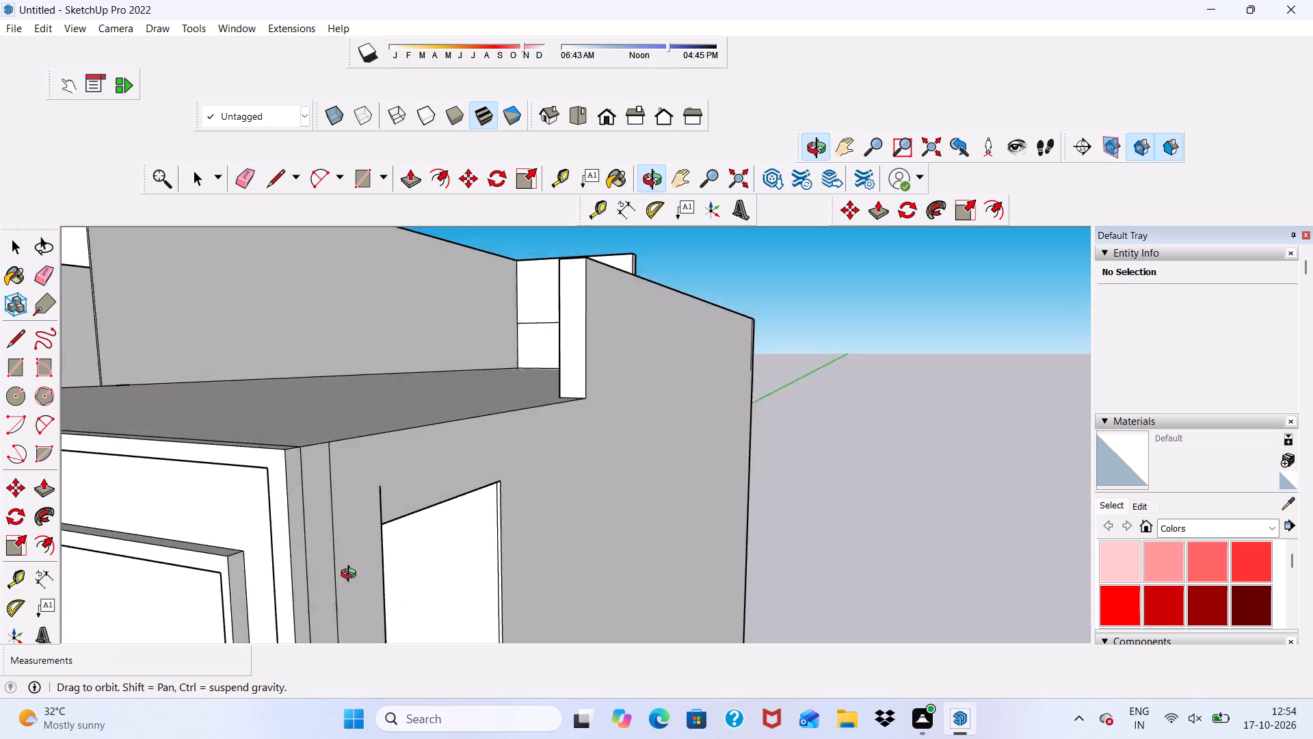
{"action": "middle_click_drag", "start_coordinate": [352, 575], "coordinate": [274, 575]}
{"action": "scroll", "coordinate": [334, 534], "scroll_direction": "up", "scroll_amount": 5}
{"action": "left_click_drag", "start_coordinate": [362, 479], "coordinate": [407, 458]}
{"action": "left_click_drag", "start_coordinate": [373, 456], "coordinate": [360, 460]}
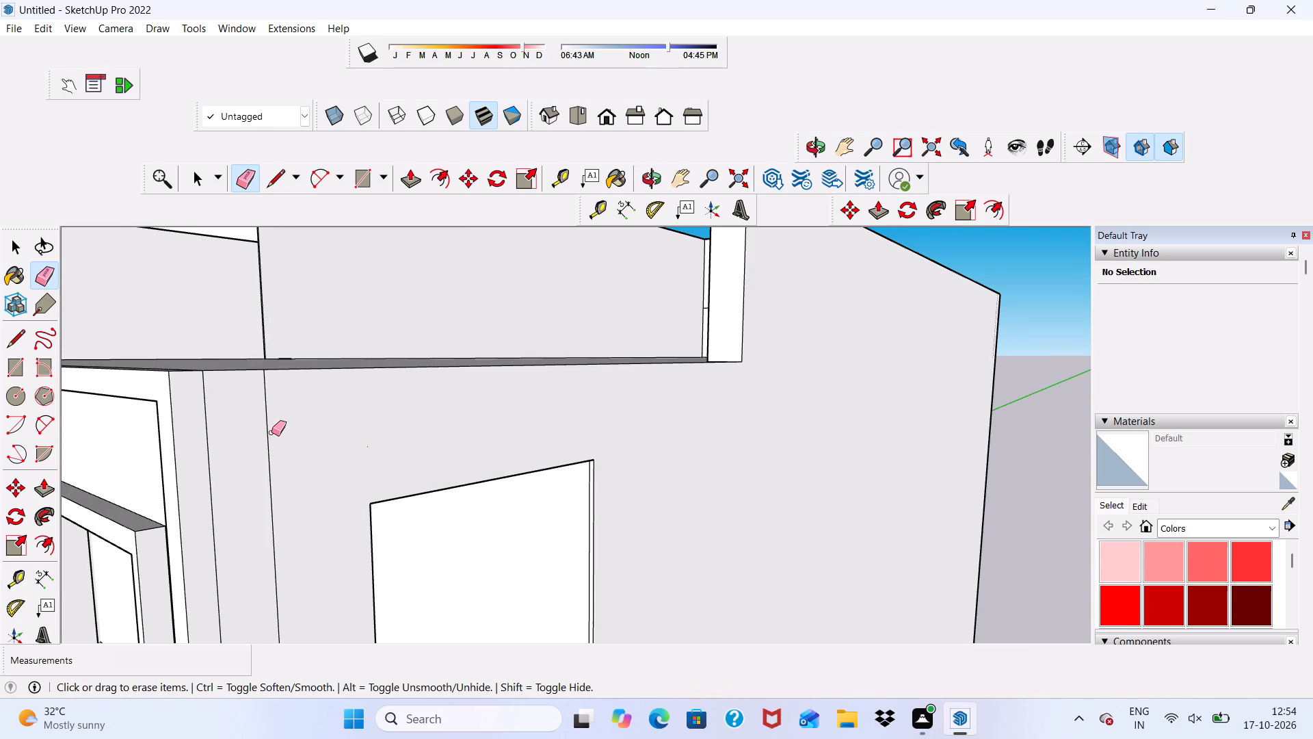
Erase the two remaining vertical lines on the side wall between the window opening and the building's front corner.
{"action": "left_click_drag", "start_coordinate": [271, 432], "coordinate": [259, 434]}
{"action": "scroll", "coordinate": [280, 362], "scroll_direction": "down", "scroll_amount": 12}
{"action": "middle_click_drag", "start_coordinate": [367, 396], "coordinate": [561, 341]}
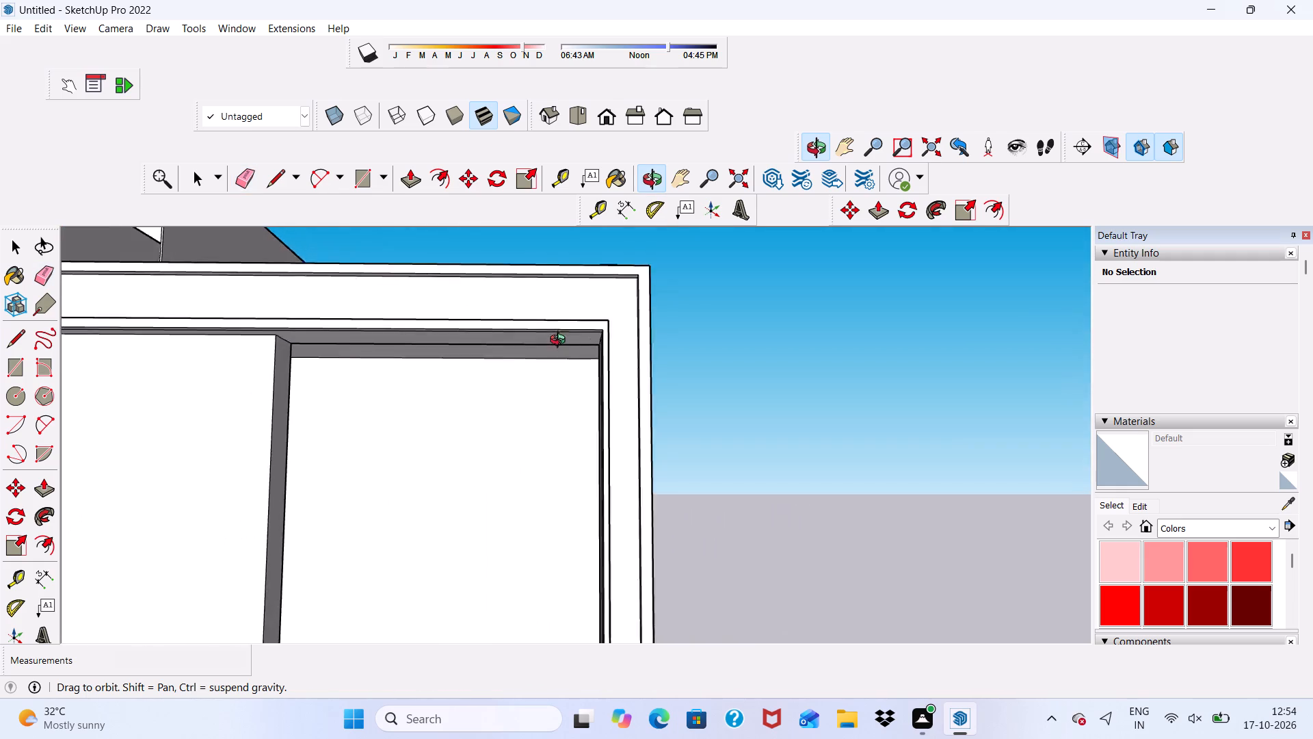
{"action": "middle_click_drag", "start_coordinate": [561, 341], "coordinate": [295, 392]}
{"action": "scroll", "coordinate": [185, 450], "scroll_direction": "up", "scroll_amount": 5}
{"action": "scroll", "coordinate": [293, 411], "scroll_direction": "up", "scroll_amount": 3}
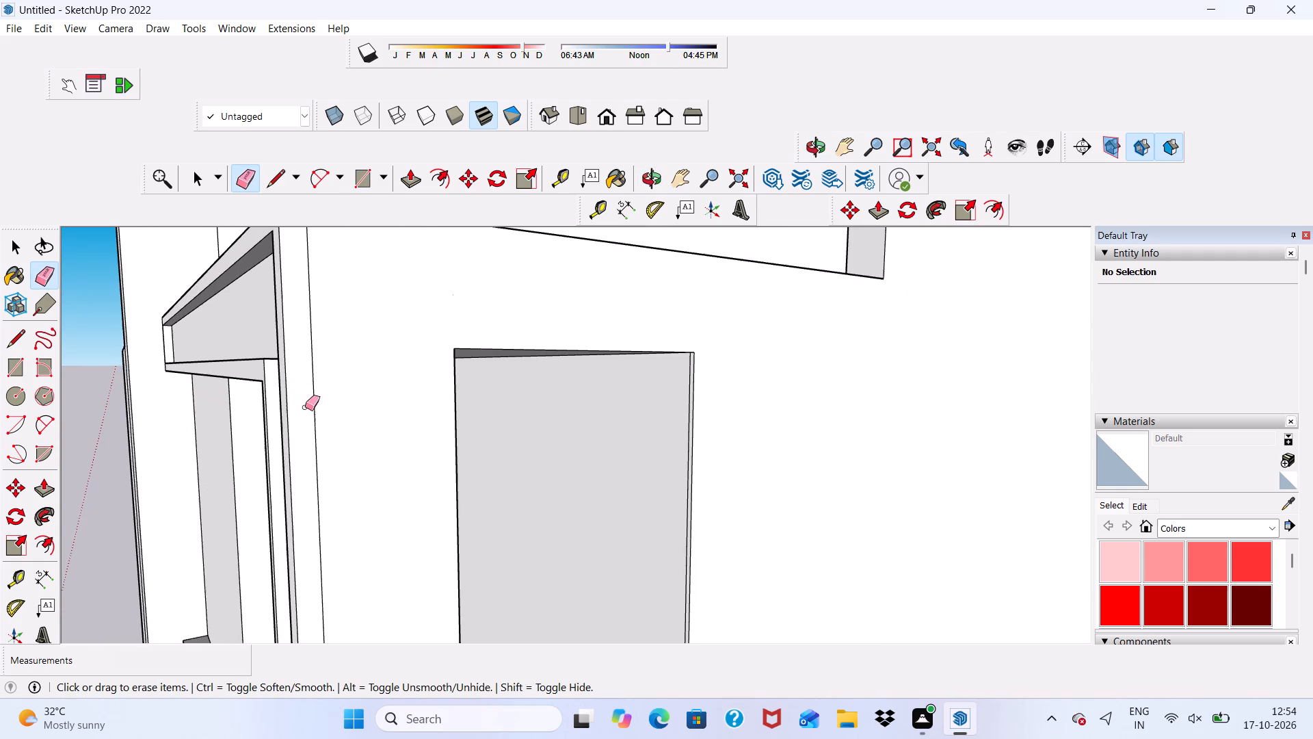
{"action": "left_click_drag", "start_coordinate": [307, 406], "coordinate": [319, 403]}
Erase the lengthwise edge of the narrow strip along the terrace roof's front.
{"action": "scroll", "coordinate": [319, 401], "scroll_direction": "down", "scroll_amount": 10}
{"action": "middle_click_drag", "start_coordinate": [404, 404], "coordinate": [425, 458]}
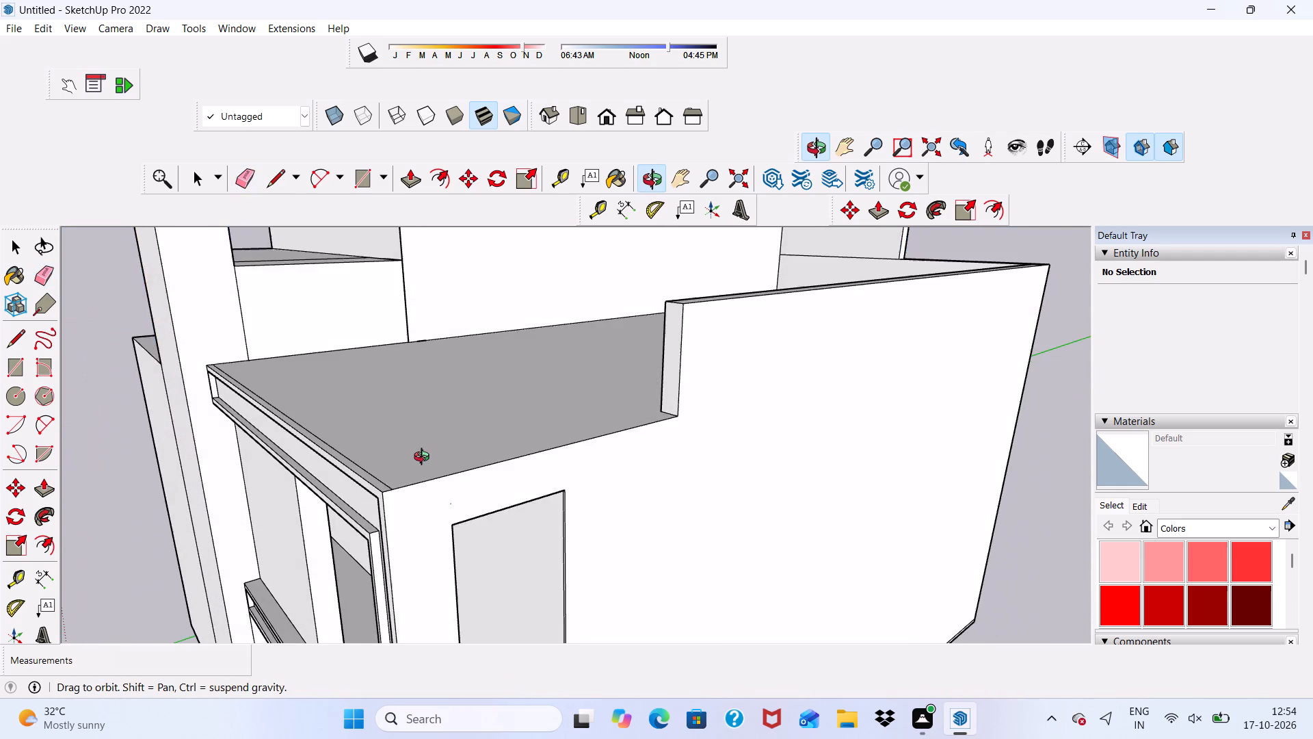
{"action": "middle_click_drag", "start_coordinate": [425, 458], "coordinate": [427, 461]}
{"action": "scroll", "coordinate": [417, 493], "scroll_direction": "up", "scroll_amount": 6}
{"action": "scroll", "coordinate": [343, 487], "scroll_direction": "up", "scroll_amount": 2}
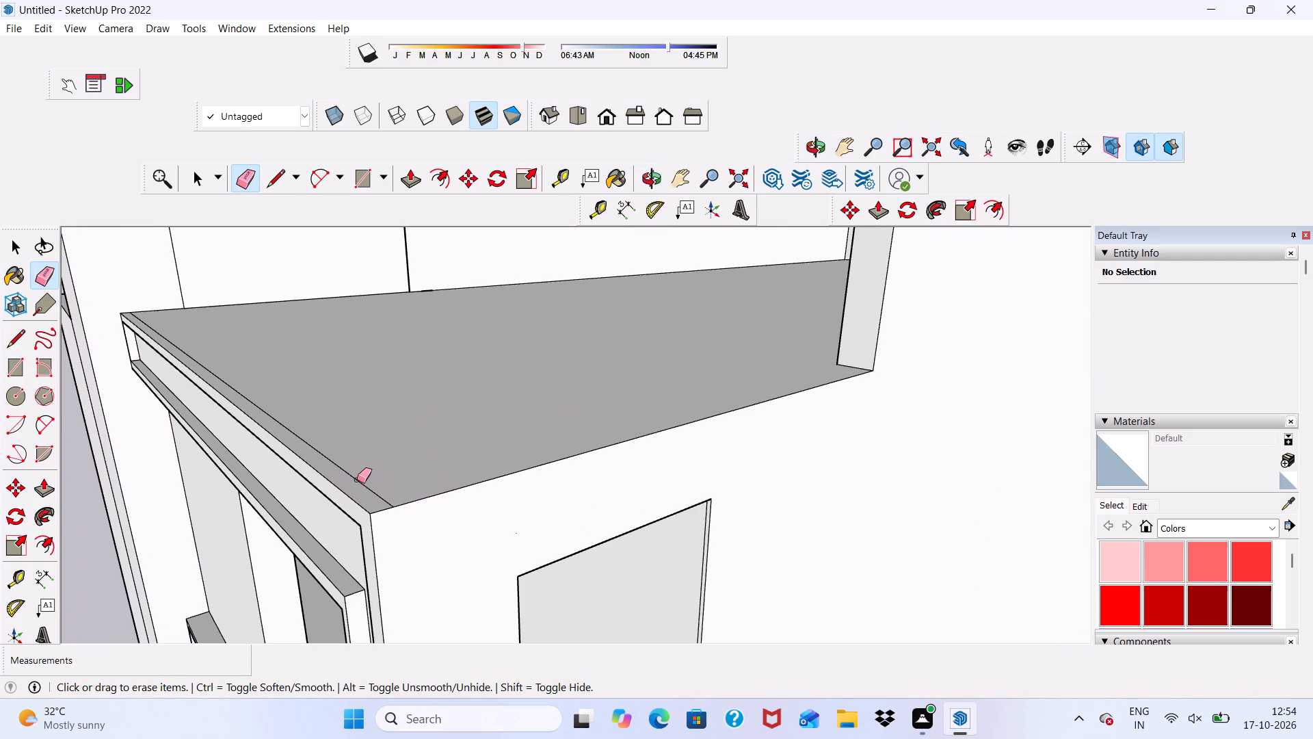
{"action": "scroll", "coordinate": [357, 480], "scroll_direction": "up", "scroll_amount": 2}
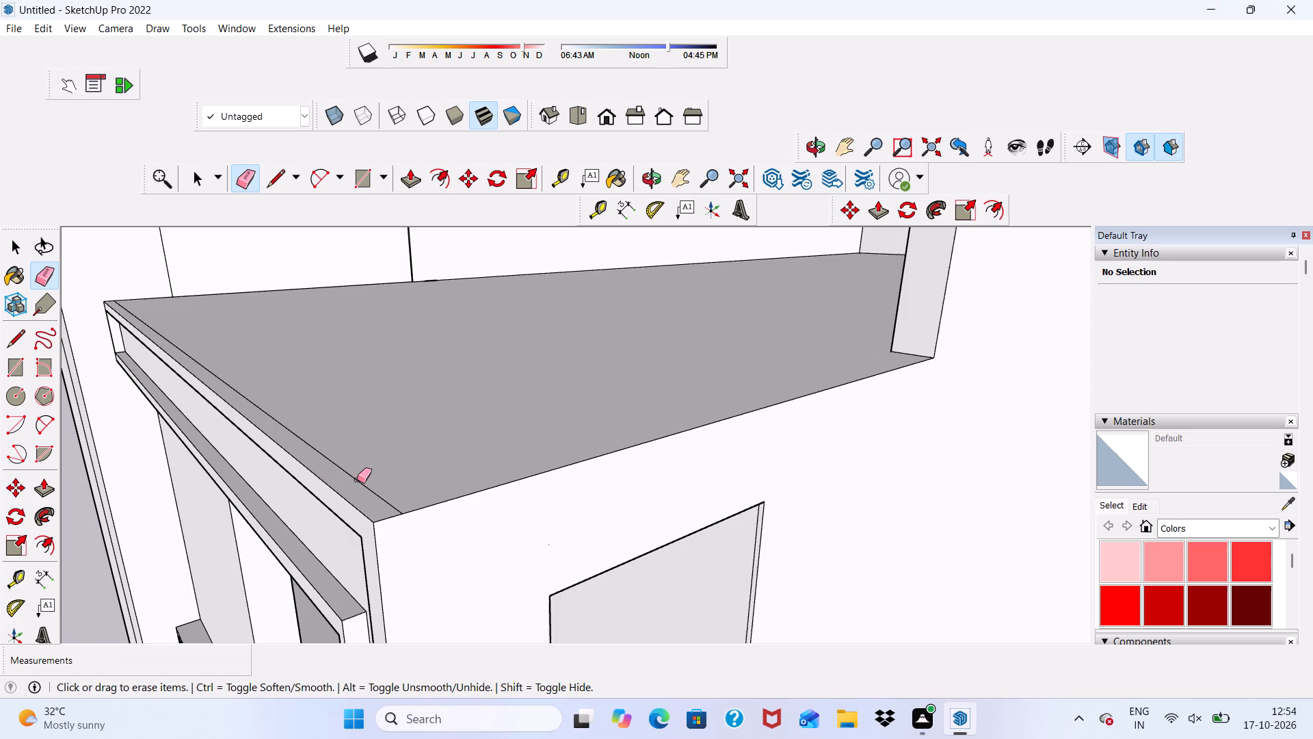
{"action": "left_click", "coordinate": [357, 480]}
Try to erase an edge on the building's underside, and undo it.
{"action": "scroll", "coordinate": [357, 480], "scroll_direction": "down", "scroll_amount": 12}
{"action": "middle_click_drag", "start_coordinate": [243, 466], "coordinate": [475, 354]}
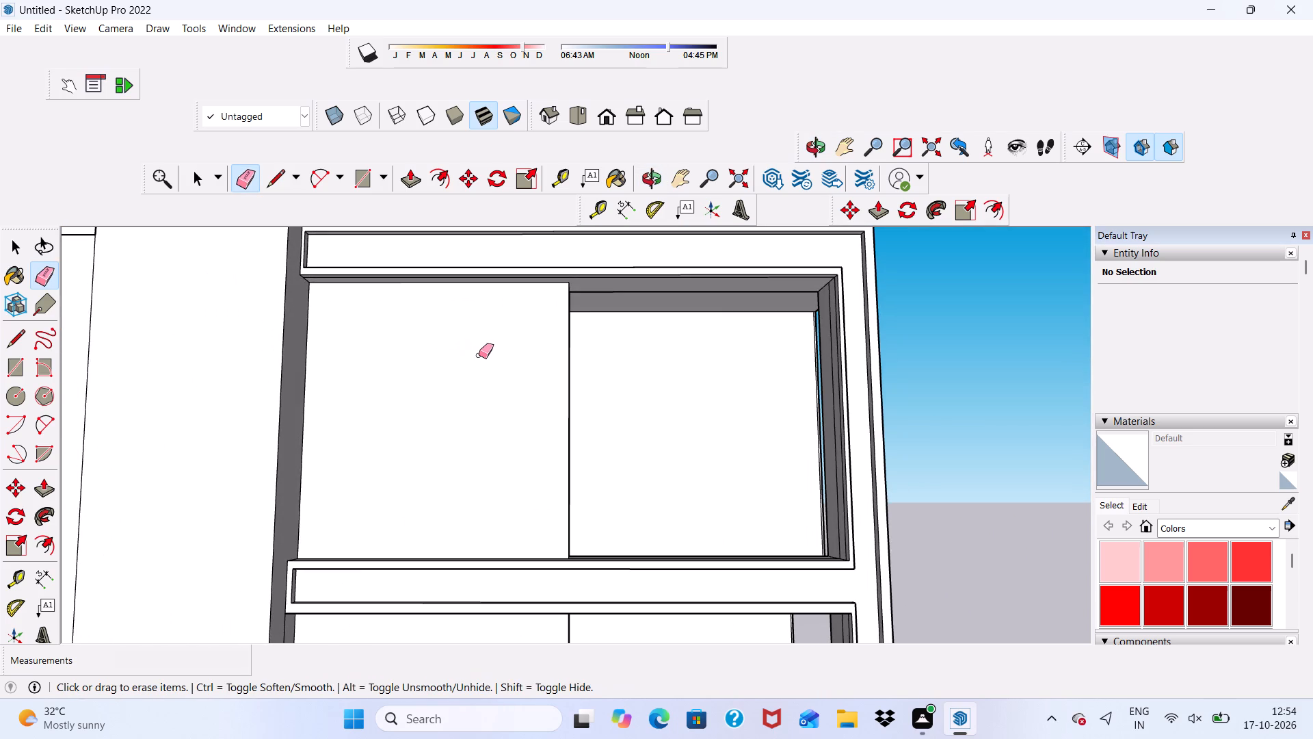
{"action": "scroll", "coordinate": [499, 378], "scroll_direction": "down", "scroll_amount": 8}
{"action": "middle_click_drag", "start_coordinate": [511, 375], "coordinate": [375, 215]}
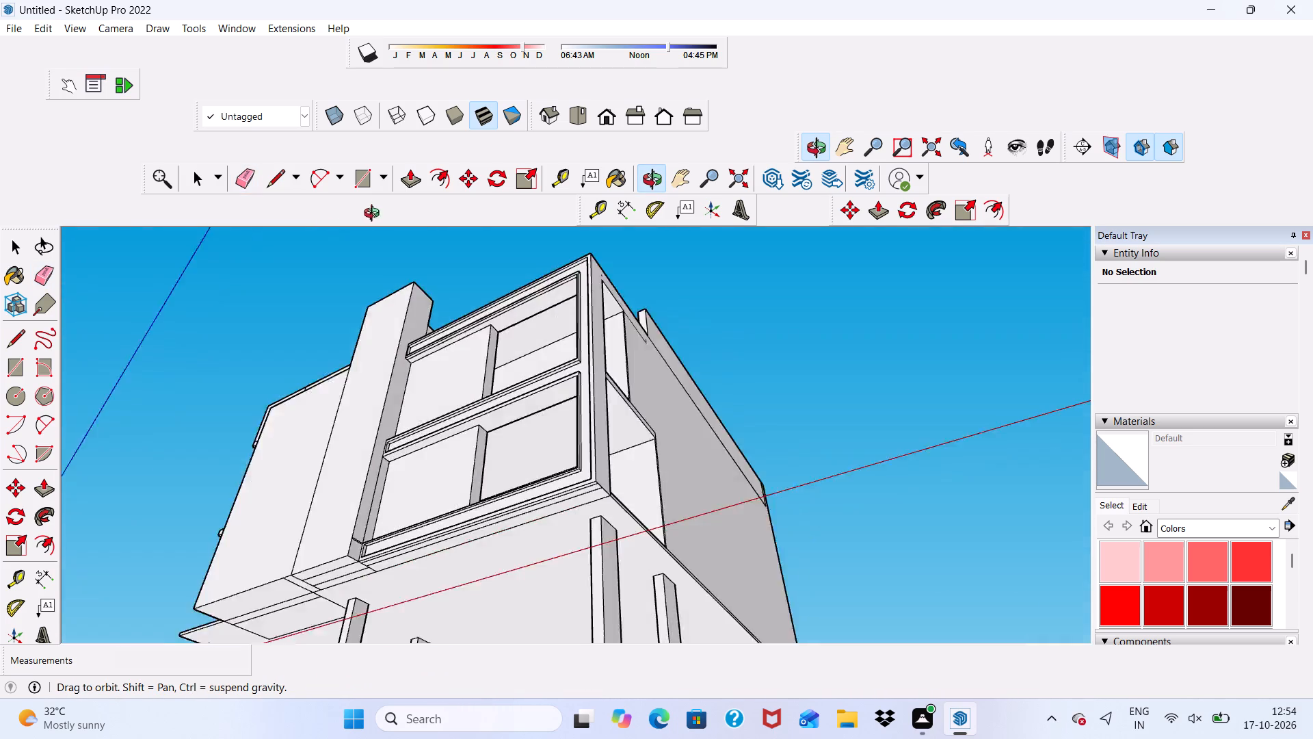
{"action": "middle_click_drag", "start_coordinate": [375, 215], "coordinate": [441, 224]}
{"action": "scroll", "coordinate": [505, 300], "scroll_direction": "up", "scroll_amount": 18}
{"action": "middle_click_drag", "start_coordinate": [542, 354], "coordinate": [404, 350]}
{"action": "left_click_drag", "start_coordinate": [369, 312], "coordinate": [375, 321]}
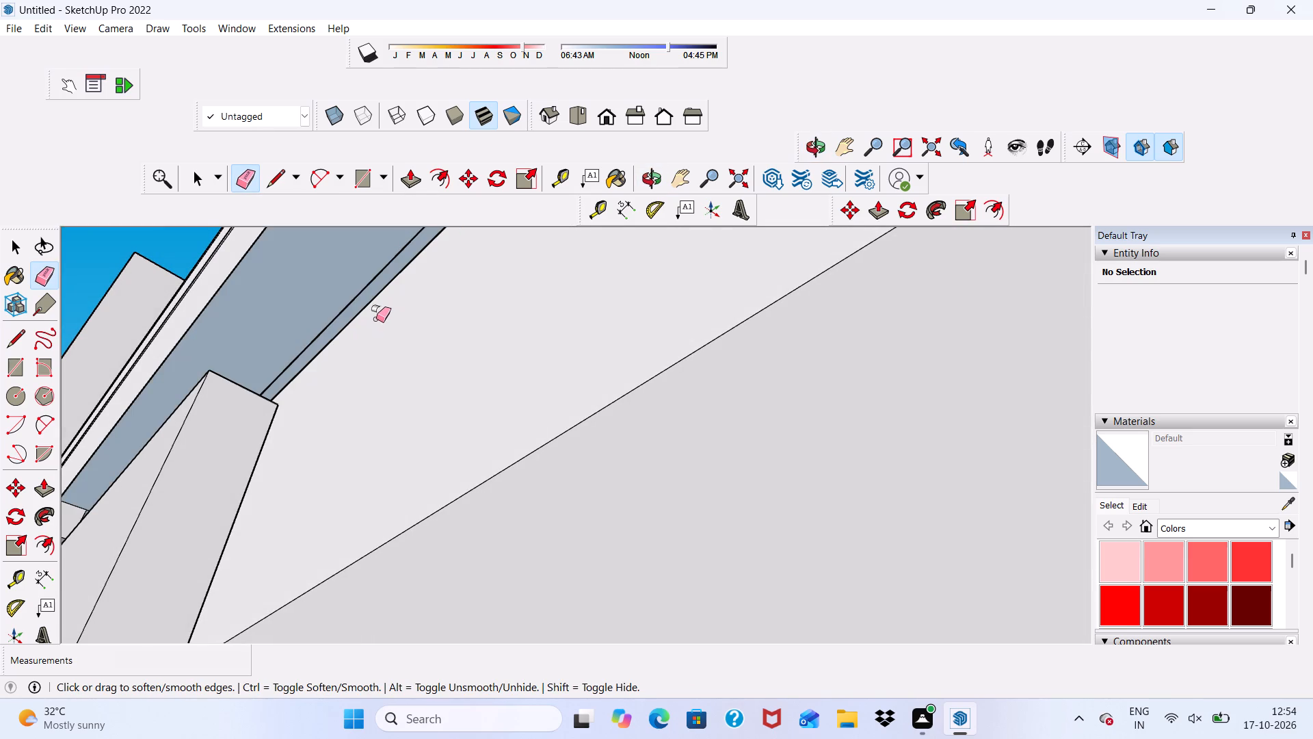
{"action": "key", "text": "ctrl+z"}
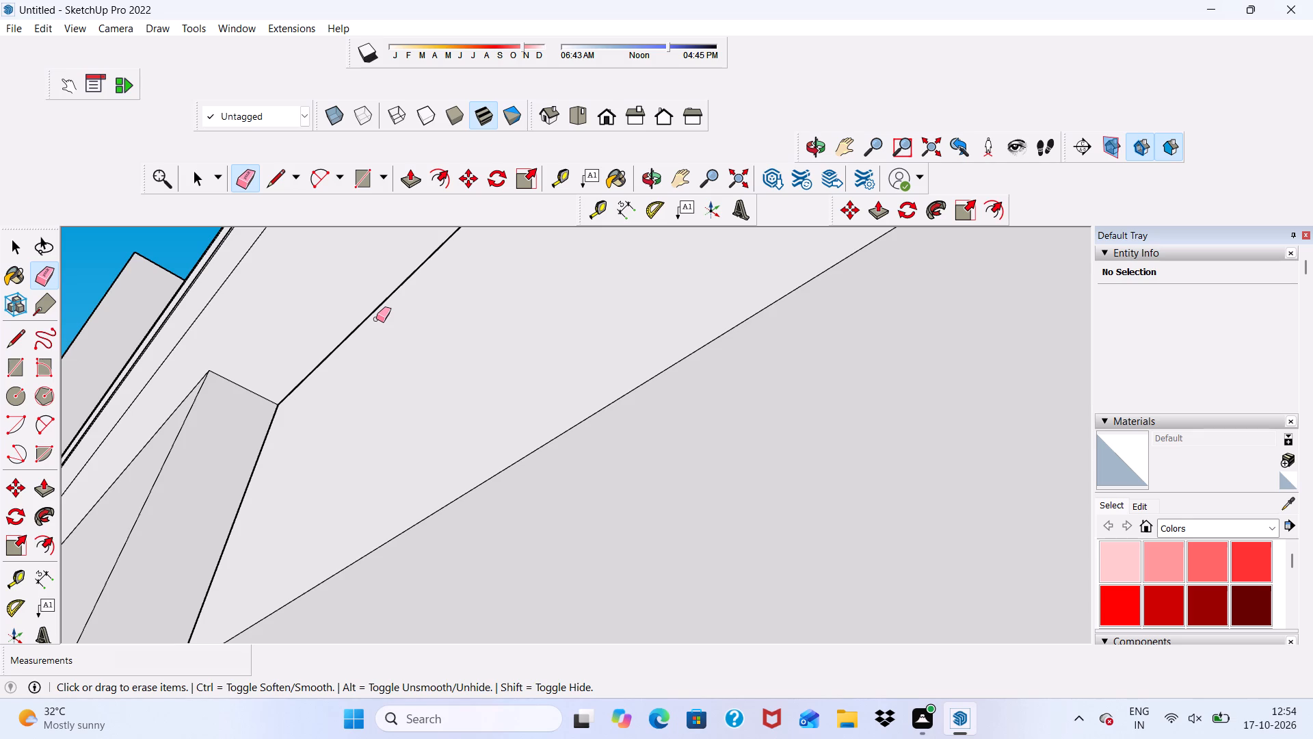
Examine the roof, box frames, shelf slabs and underside from several angles for leftover edges.
{"action": "scroll", "coordinate": [373, 300], "scroll_direction": "up", "scroll_amount": 2}
{"action": "scroll", "coordinate": [337, 459], "scroll_direction": "down", "scroll_amount": 15}
{"action": "middle_click_drag", "start_coordinate": [472, 354], "coordinate": [589, 464]}
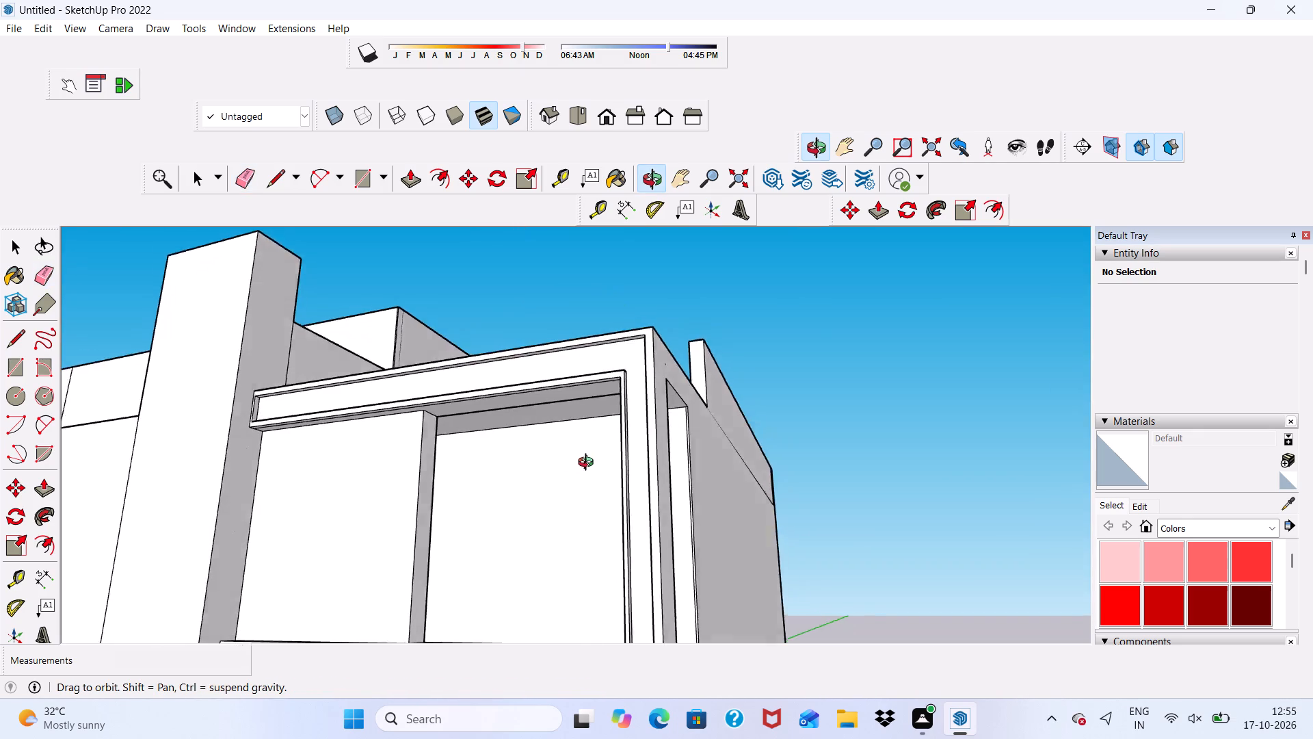
{"action": "middle_click_drag", "start_coordinate": [589, 464], "coordinate": [618, 474]}
{"action": "scroll", "coordinate": [618, 471], "scroll_direction": "down", "scroll_amount": 1}
{"action": "key", "text": "space"}
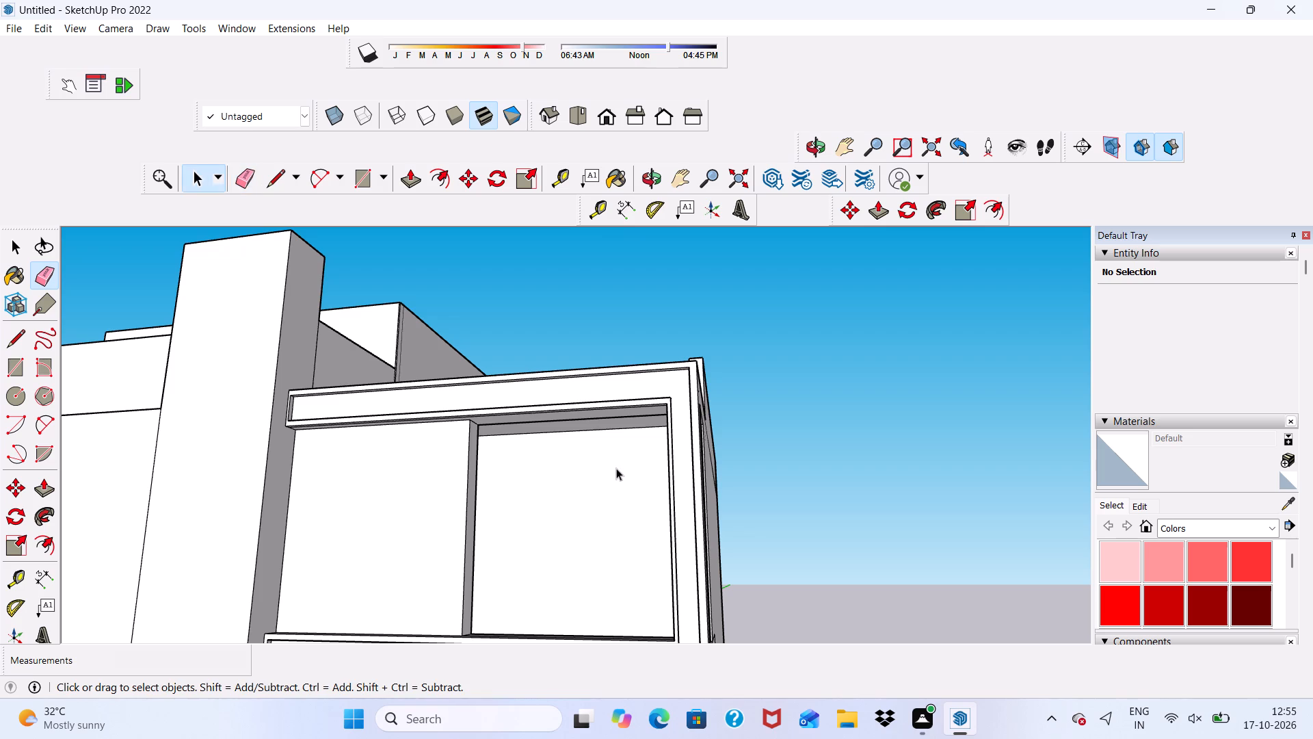
{"action": "scroll", "coordinate": [531, 374], "scroll_direction": "up", "scroll_amount": 6}
{"action": "scroll", "coordinate": [529, 374], "scroll_direction": "down", "scroll_amount": 8}
{"action": "middle_click_drag", "start_coordinate": [635, 443], "coordinate": [515, 534]}
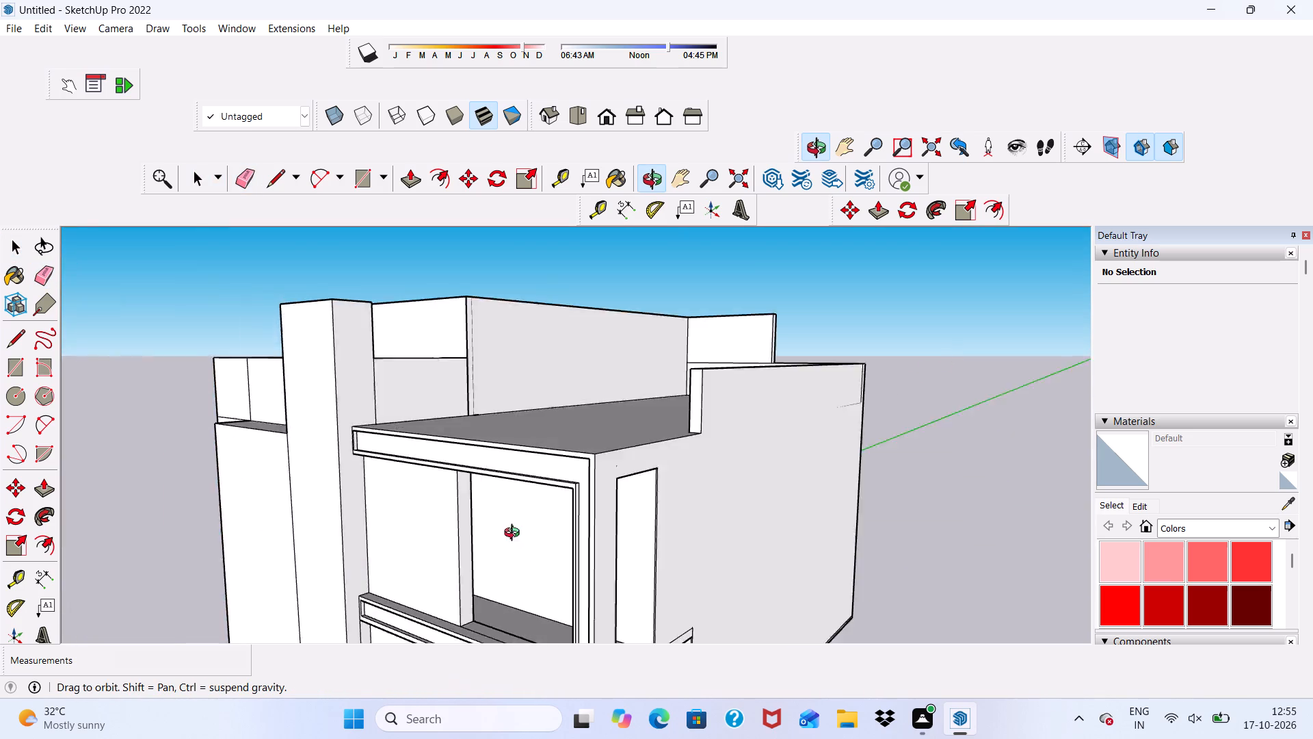
{"action": "middle_click_drag", "start_coordinate": [515, 534], "coordinate": [676, 489]}
{"action": "scroll", "coordinate": [661, 334], "scroll_direction": "up", "scroll_amount": 1}
{"action": "scroll", "coordinate": [652, 315], "scroll_direction": "down", "scroll_amount": 6}
{"action": "scroll", "coordinate": [677, 422], "scroll_direction": "down", "scroll_amount": 5}
{"action": "middle_click_drag", "start_coordinate": [656, 430], "coordinate": [739, 459]}
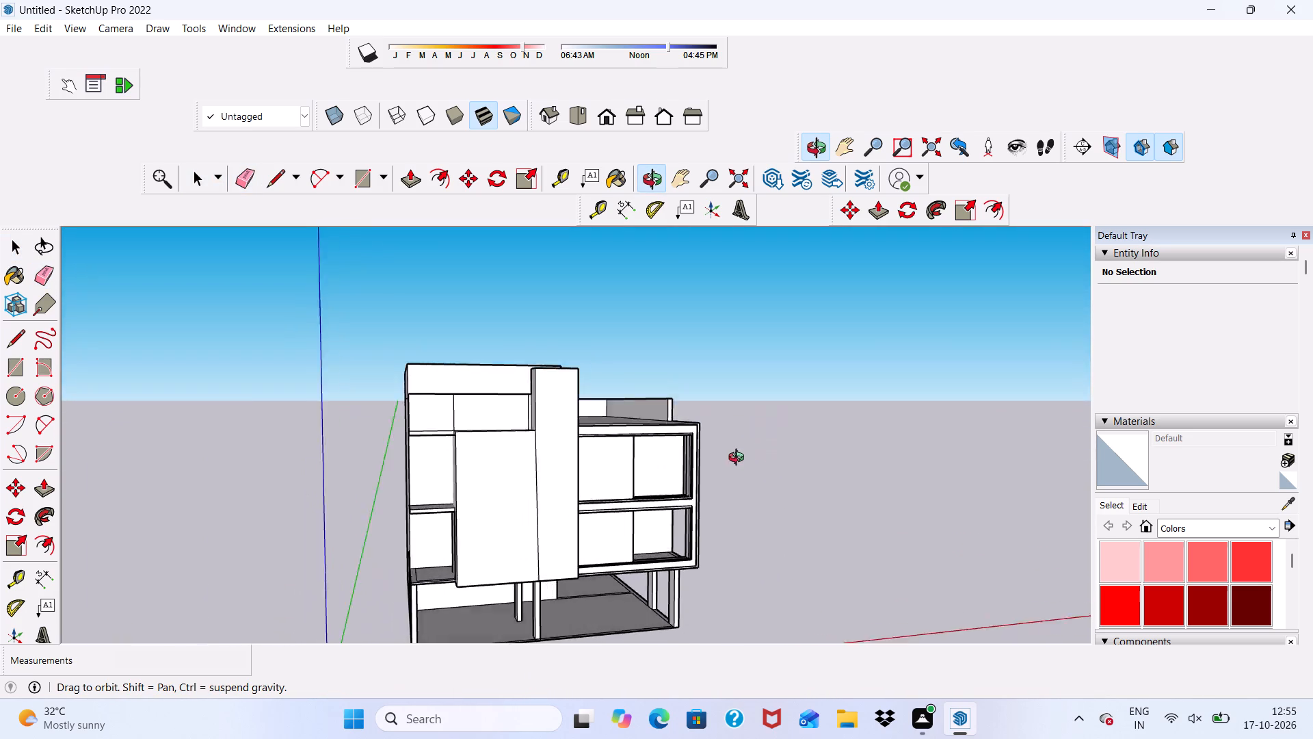
{"action": "middle_click_drag", "start_coordinate": [739, 459], "coordinate": [711, 430]}
{"action": "scroll", "coordinate": [586, 426], "scroll_direction": "up", "scroll_amount": 7}
{"action": "scroll", "coordinate": [585, 424], "scroll_direction": "down", "scroll_amount": 7}
{"action": "middle_click_drag", "start_coordinate": [621, 436], "coordinate": [747, 418]}
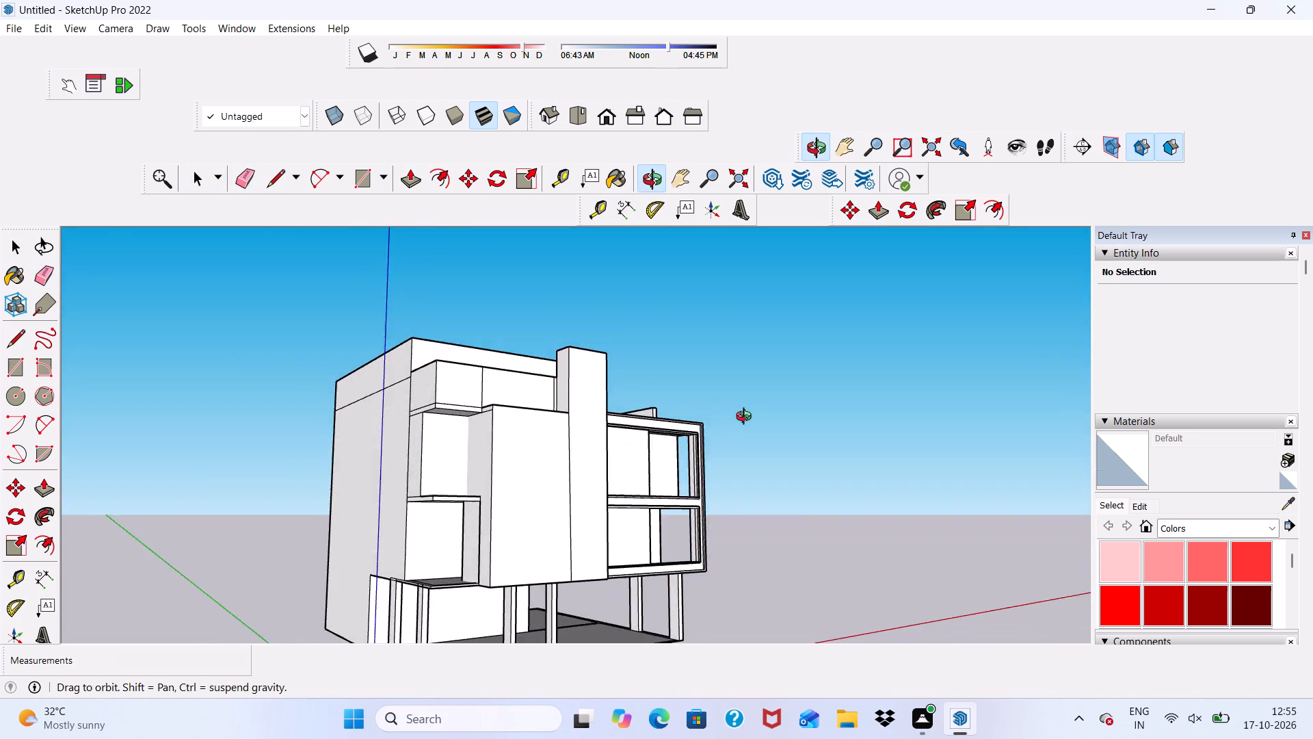
{"action": "middle_click_drag", "start_coordinate": [747, 418], "coordinate": [748, 403]}
{"action": "scroll", "coordinate": [547, 536], "scroll_direction": "up", "scroll_amount": 12}
{"action": "scroll", "coordinate": [341, 471], "scroll_direction": "down", "scroll_amount": 4}
{"action": "middle_click_drag", "start_coordinate": [442, 489], "coordinate": [561, 395]}
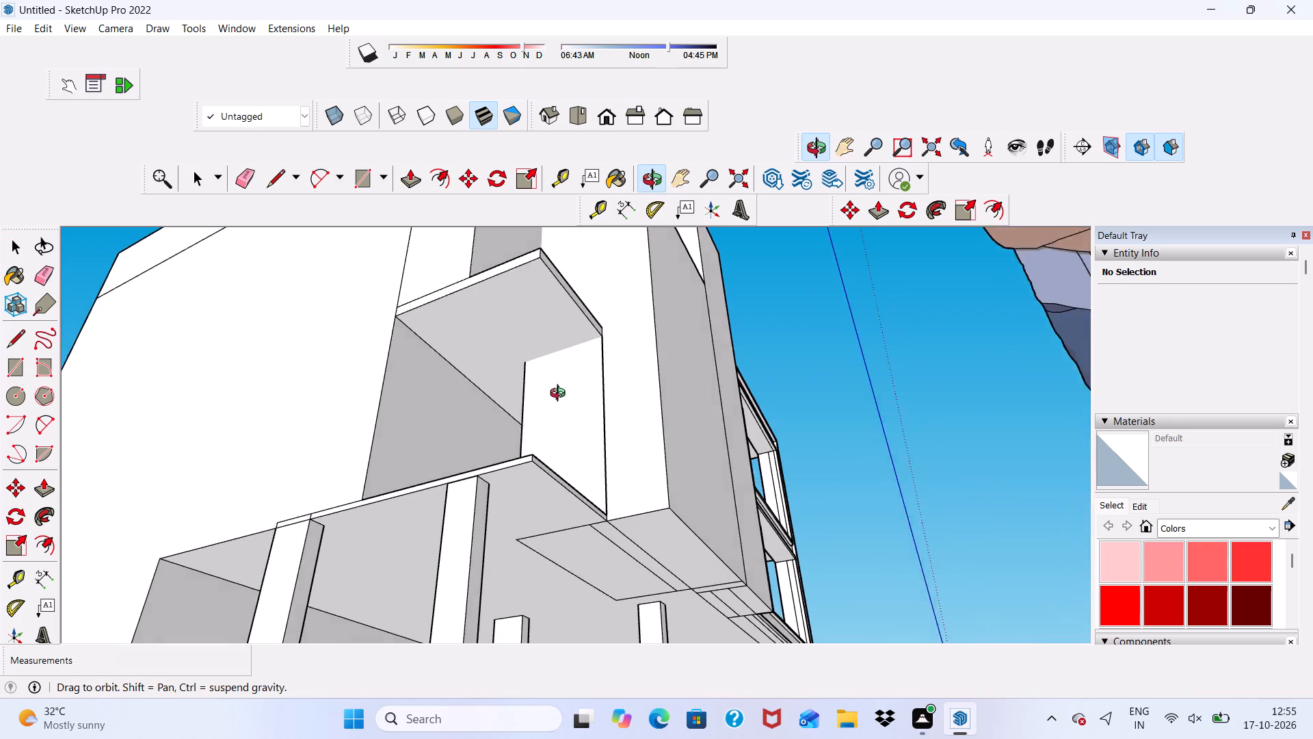
{"action": "middle_click_drag", "start_coordinate": [561, 395], "coordinate": [574, 448]}
{"action": "scroll", "coordinate": [574, 448], "scroll_direction": "down", "scroll_amount": 1}
{"action": "scroll", "coordinate": [622, 466], "scroll_direction": "up", "scroll_amount": 1}
{"action": "scroll", "coordinate": [568, 357], "scroll_direction": "down", "scroll_amount": 7}
{"action": "middle_click_drag", "start_coordinate": [618, 467], "coordinate": [456, 504]}
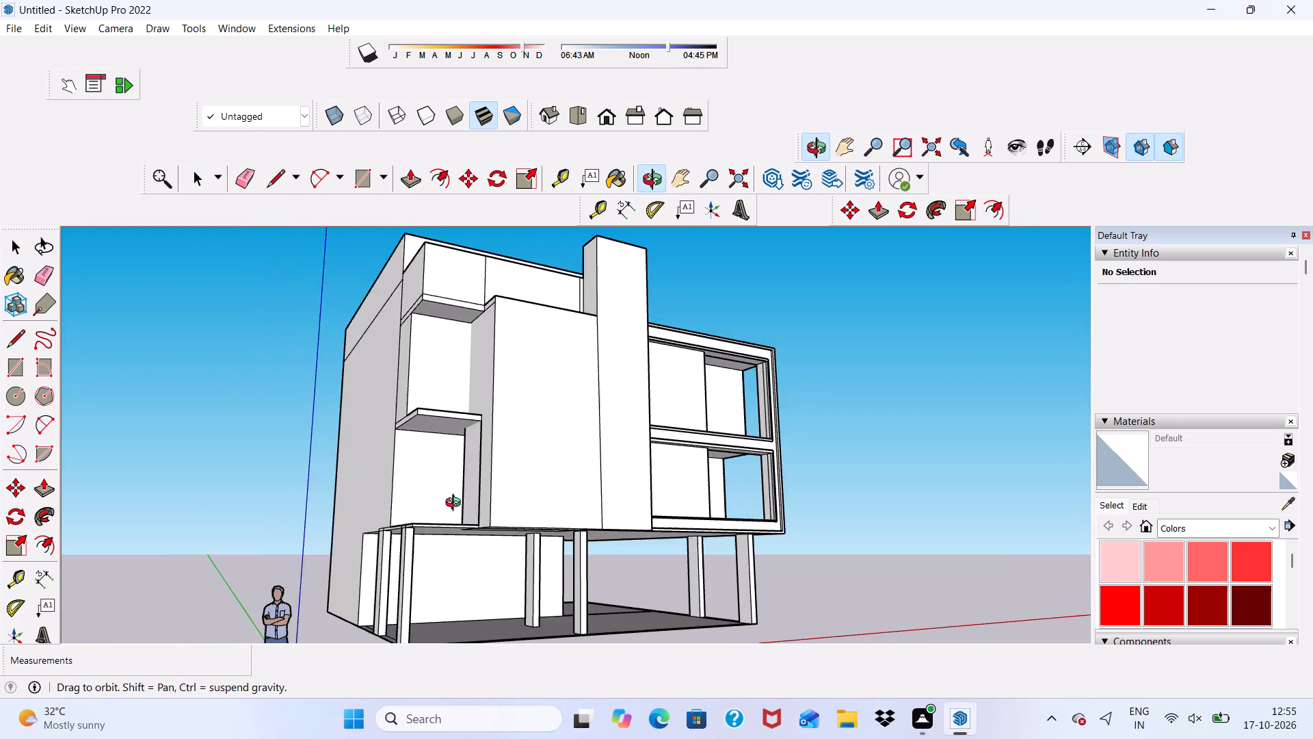
{"action": "middle_click_drag", "start_coordinate": [456, 504], "coordinate": [465, 523]}
{"action": "scroll", "coordinate": [564, 560], "scroll_direction": "up", "scroll_amount": 7}
{"action": "scroll", "coordinate": [527, 499], "scroll_direction": "down", "scroll_amount": 2}
Erase the leftover lines on the underside of the projecting front block and the adjoining tall tower.
{"action": "middle_click_drag", "start_coordinate": [531, 496], "coordinate": [430, 402]}
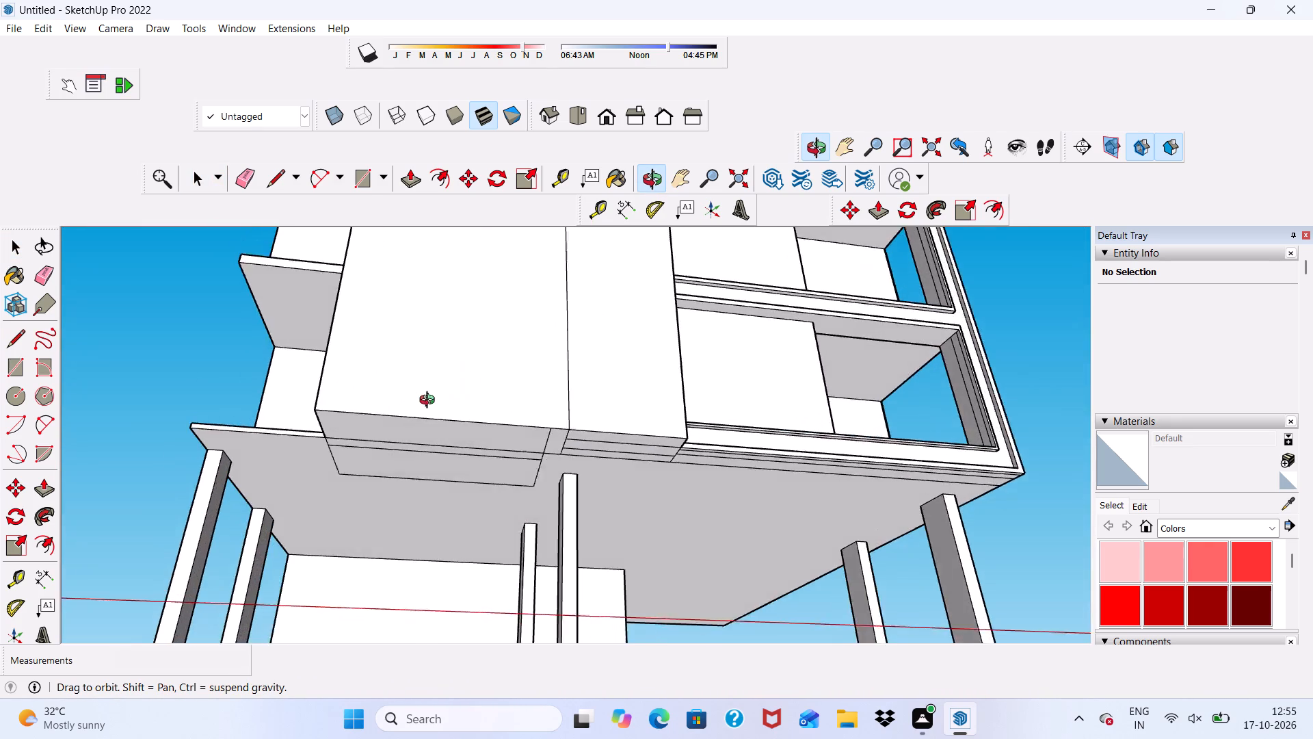
{"action": "middle_click_drag", "start_coordinate": [430, 402], "coordinate": [426, 376]}
{"action": "left_click", "coordinate": [247, 170]}
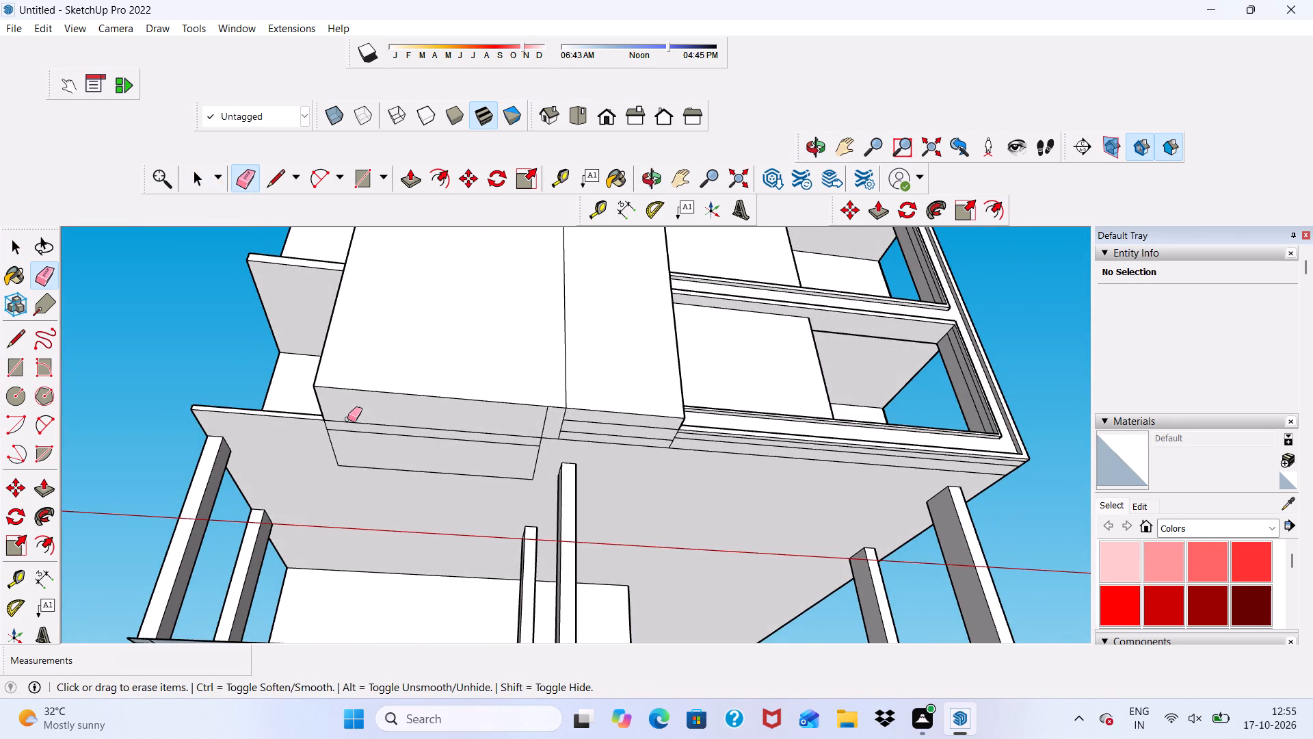
{"action": "scroll", "coordinate": [347, 419], "scroll_direction": "up", "scroll_amount": 1}
{"action": "left_click_drag", "start_coordinate": [348, 419], "coordinate": [377, 477]}
{"action": "left_click_drag", "start_coordinate": [336, 417], "coordinate": [330, 459]}
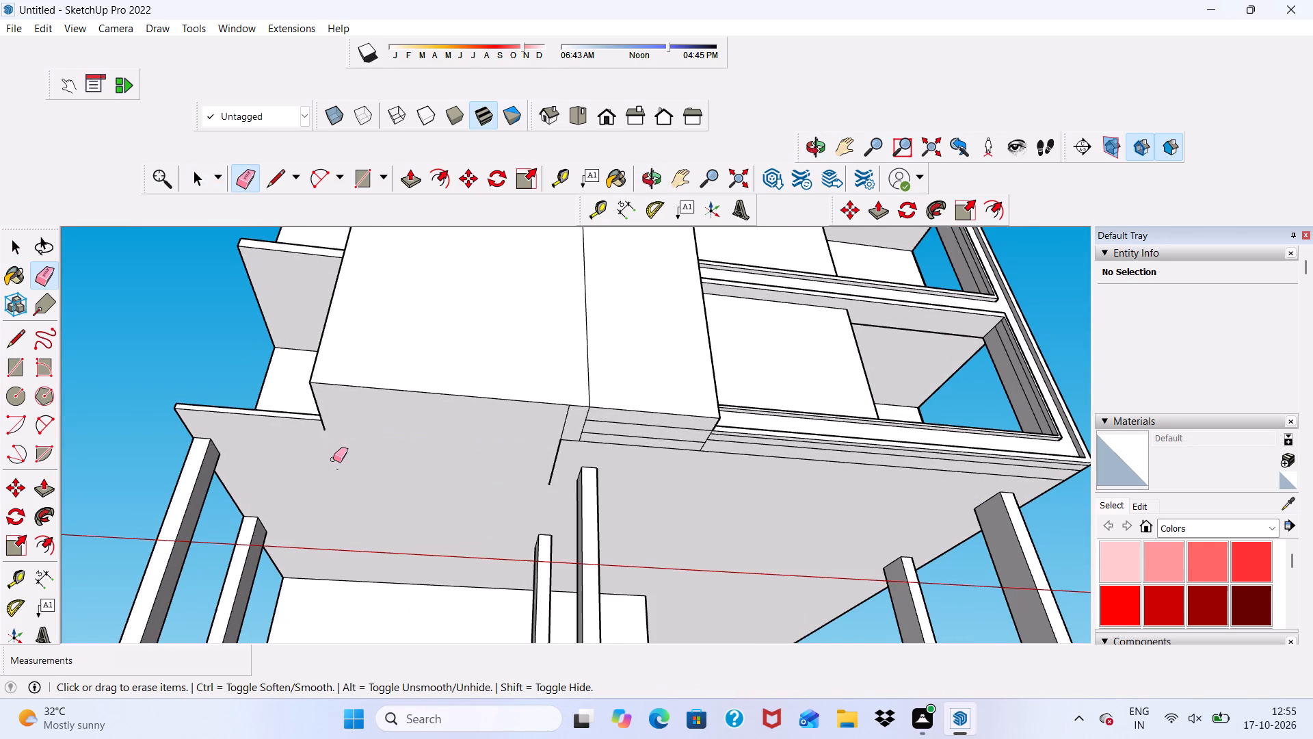
{"action": "left_click_drag", "start_coordinate": [568, 436], "coordinate": [558, 451]}
{"action": "left_click_drag", "start_coordinate": [598, 419], "coordinate": [610, 442]}
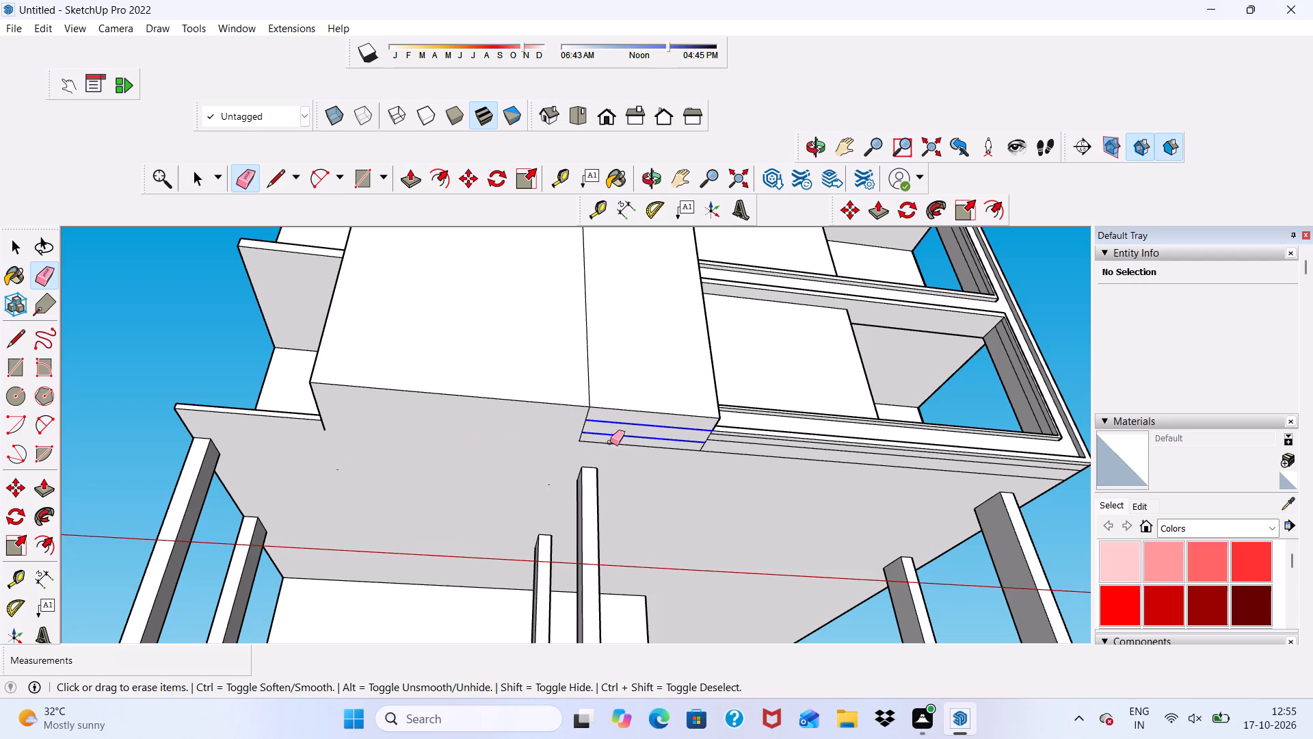
{"action": "left_click_drag", "start_coordinate": [610, 442], "coordinate": [633, 443]}
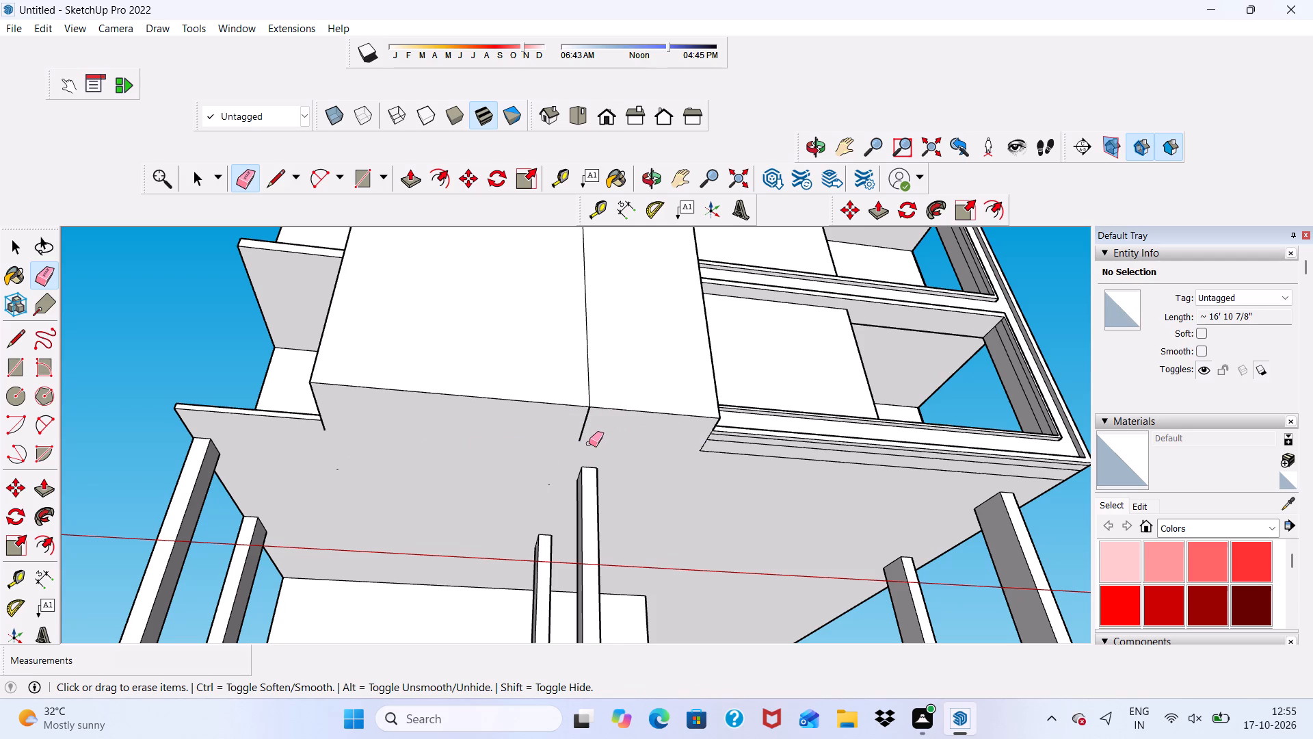
{"action": "left_click_drag", "start_coordinate": [585, 425], "coordinate": [578, 433]}
{"action": "scroll", "coordinate": [363, 406], "scroll_direction": "down", "scroll_amount": 8}
{"action": "middle_click_drag", "start_coordinate": [414, 435], "coordinate": [695, 592]}
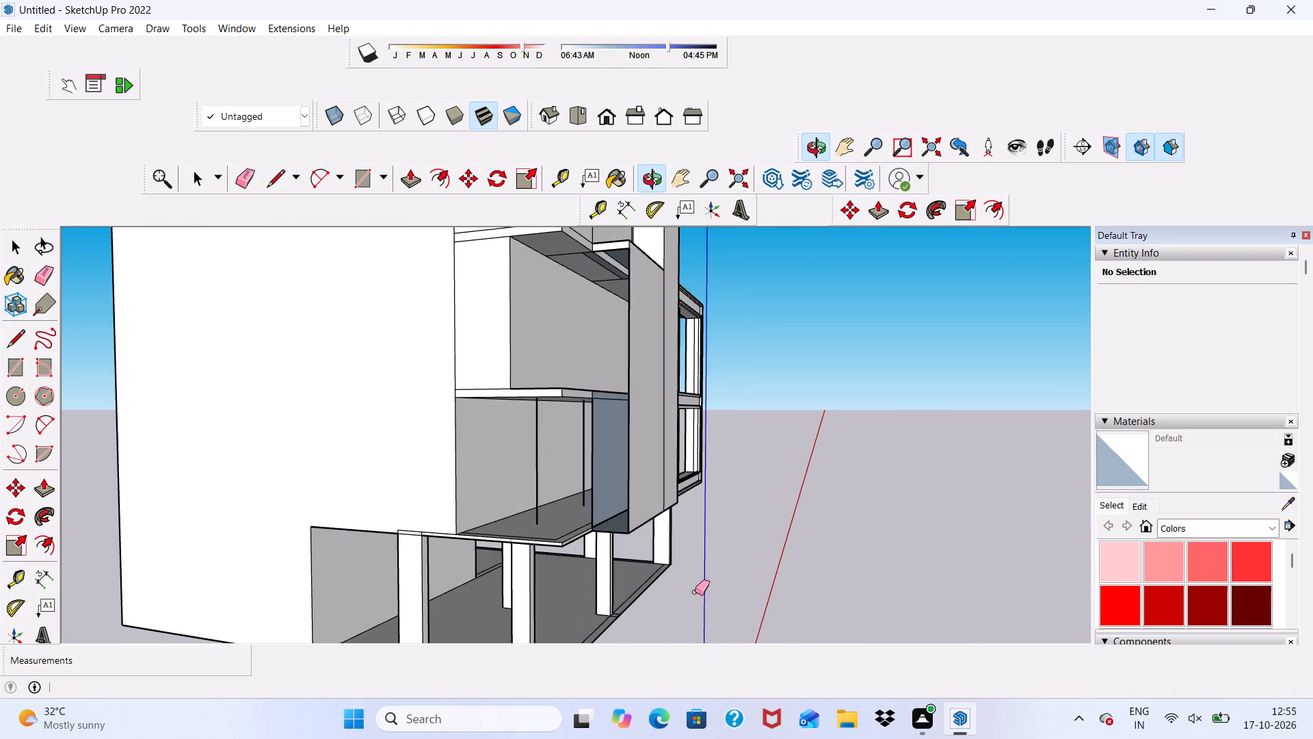
Undo the last erasure.
{"action": "key", "text": "ctrl+z"}
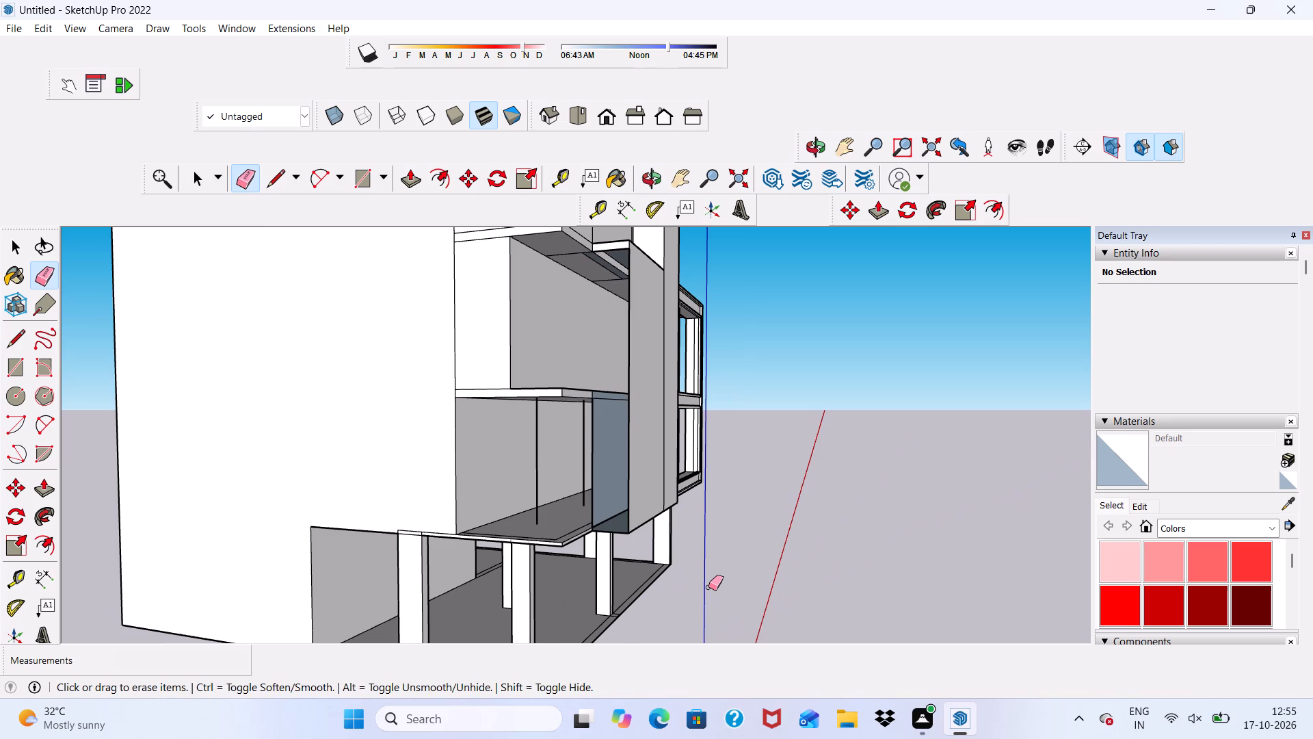
Push/Pull the inner face of the tall front panel about 2' 9" inward to thicken it.
{"action": "key", "text": "space"}
{"action": "scroll", "coordinate": [685, 515], "scroll_direction": "up", "scroll_amount": 1}
{"action": "scroll", "coordinate": [584, 326], "scroll_direction": "down", "scroll_amount": 8}
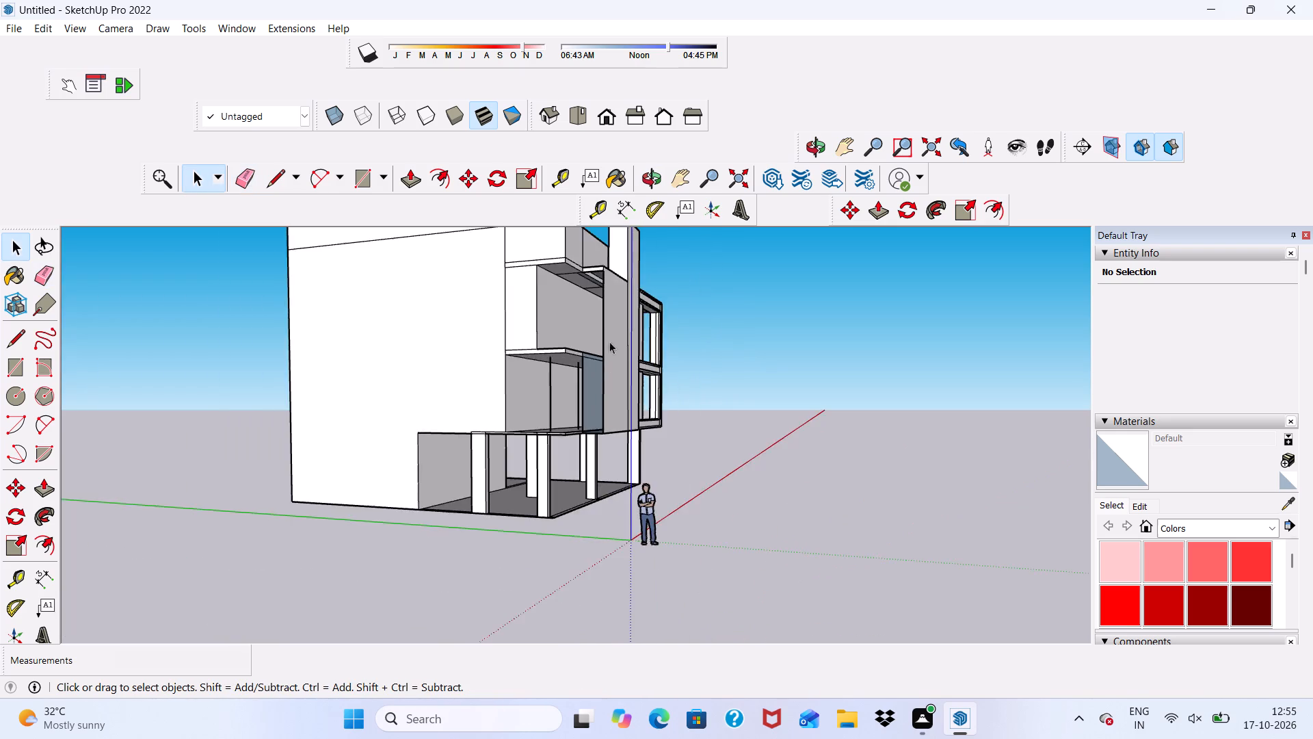
{"action": "middle_click_drag", "start_coordinate": [617, 320], "coordinate": [767, 361]}
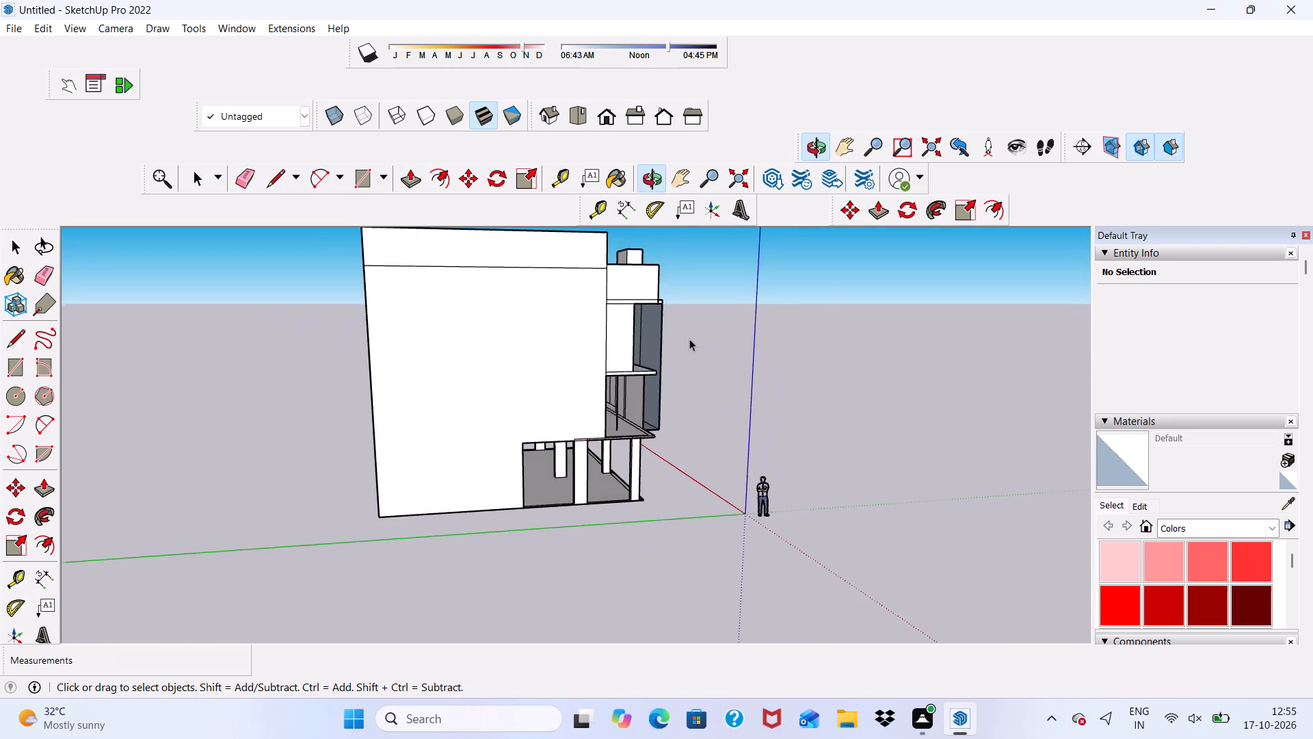
{"action": "scroll", "coordinate": [689, 339], "scroll_direction": "up", "scroll_amount": 17}
{"action": "scroll", "coordinate": [631, 334], "scroll_direction": "down", "scroll_amount": 3}
{"action": "middle_click_drag", "start_coordinate": [625, 346], "coordinate": [563, 315]}
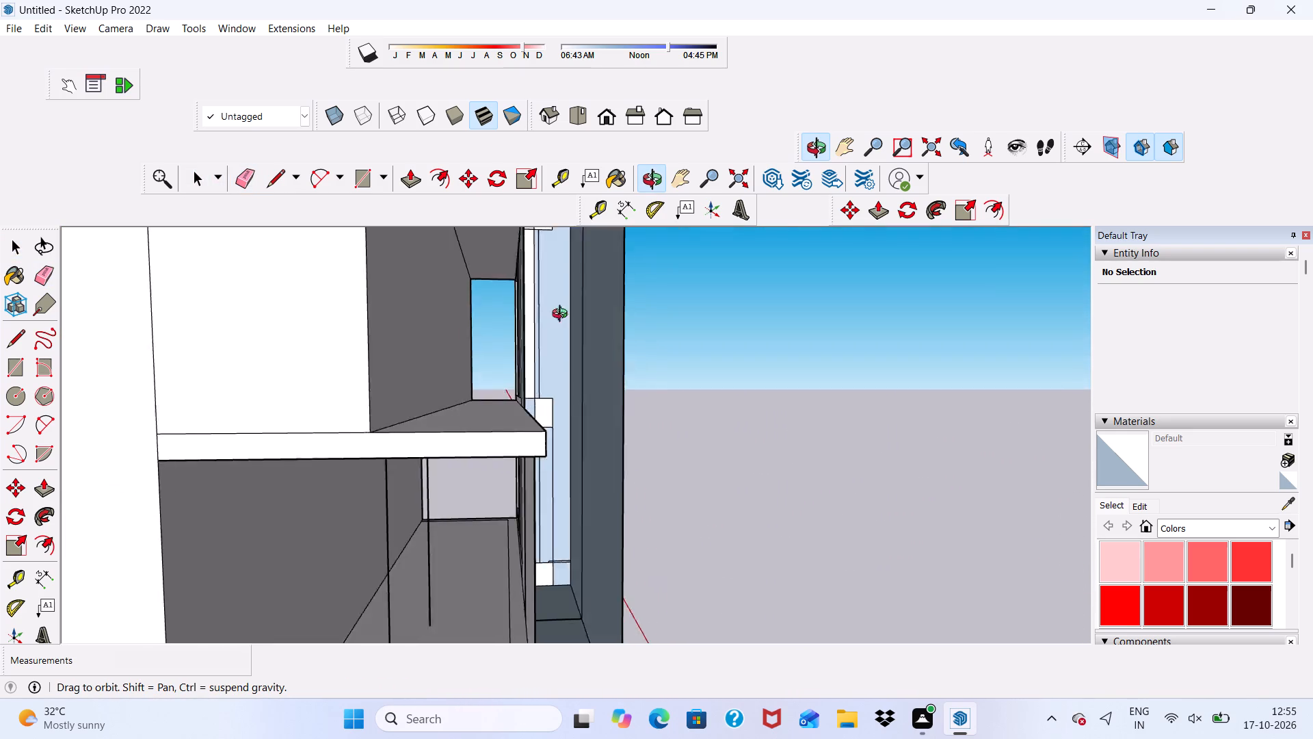
{"action": "middle_click_drag", "start_coordinate": [563, 315], "coordinate": [651, 327]}
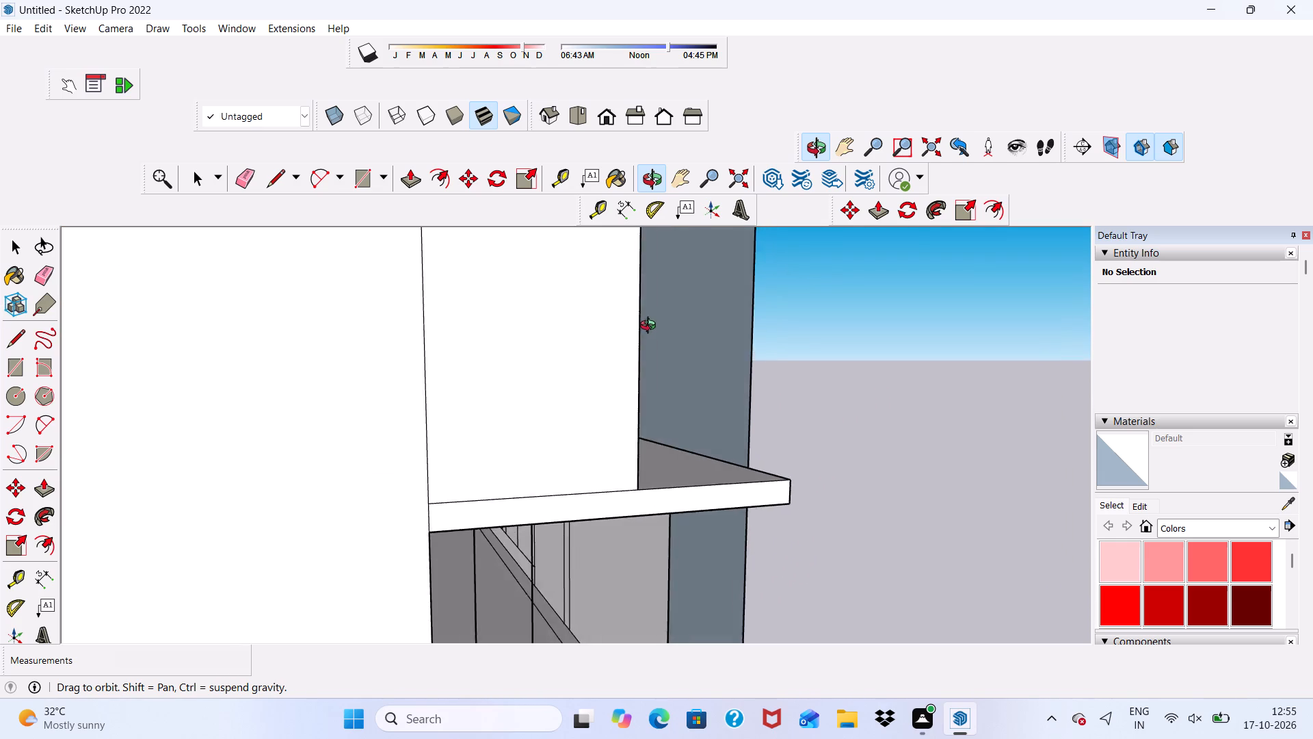
{"action": "middle_click_drag", "start_coordinate": [651, 327], "coordinate": [628, 333]}
{"action": "left_click", "coordinate": [627, 336]}
{"action": "left_click", "coordinate": [410, 180]}
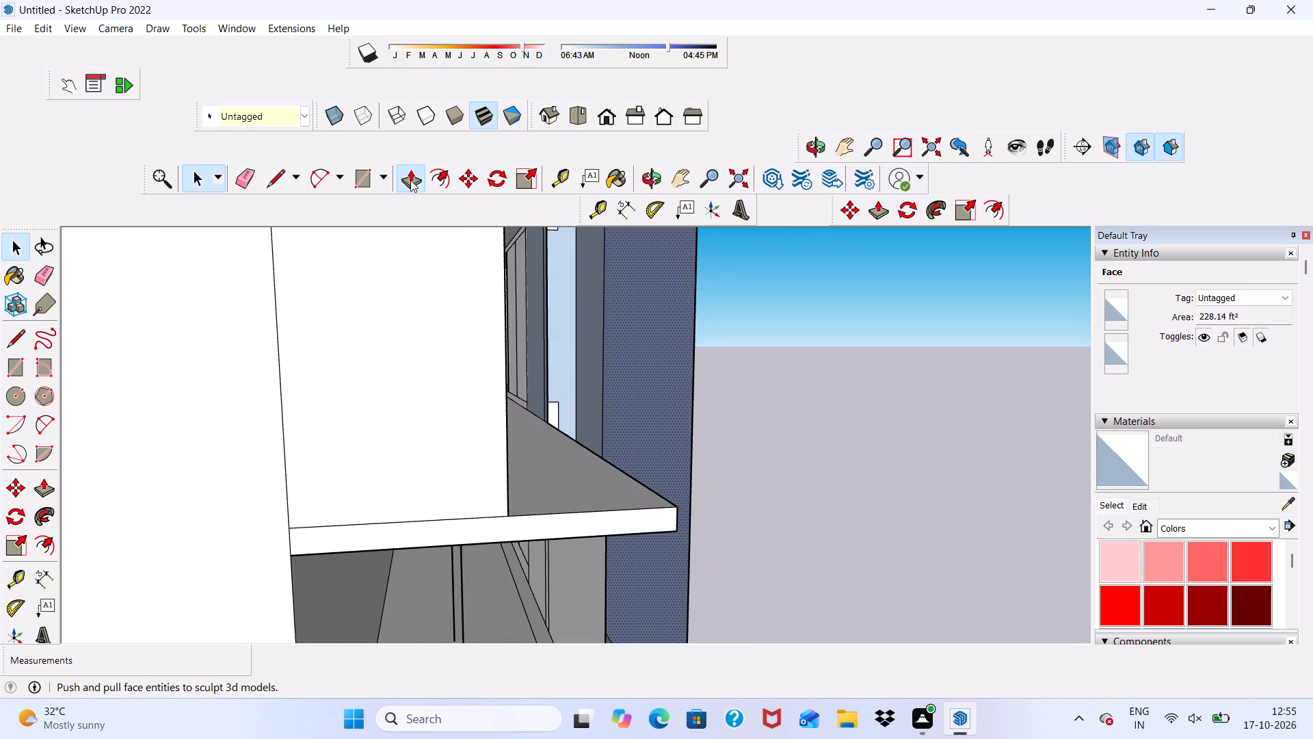
{"action": "left_click", "coordinate": [636, 350]}
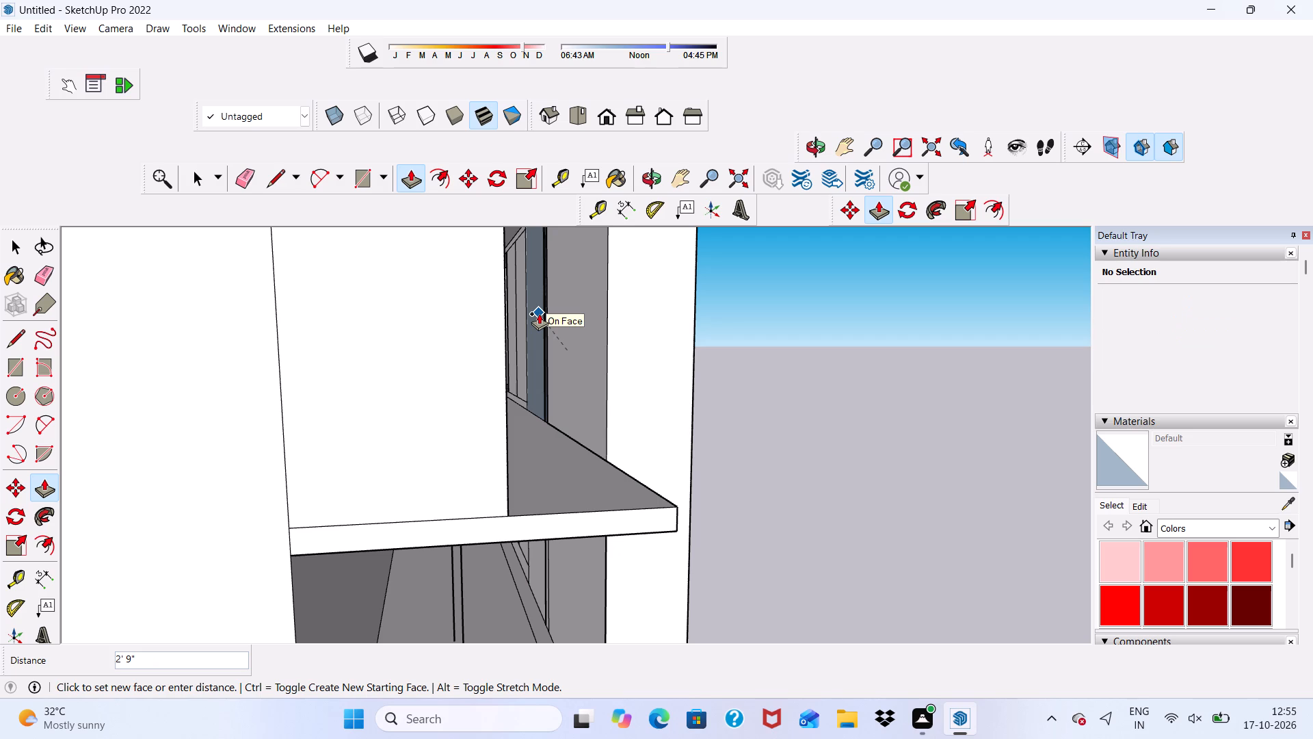
{"action": "scroll", "coordinate": [533, 313], "scroll_direction": "up", "scroll_amount": 6}
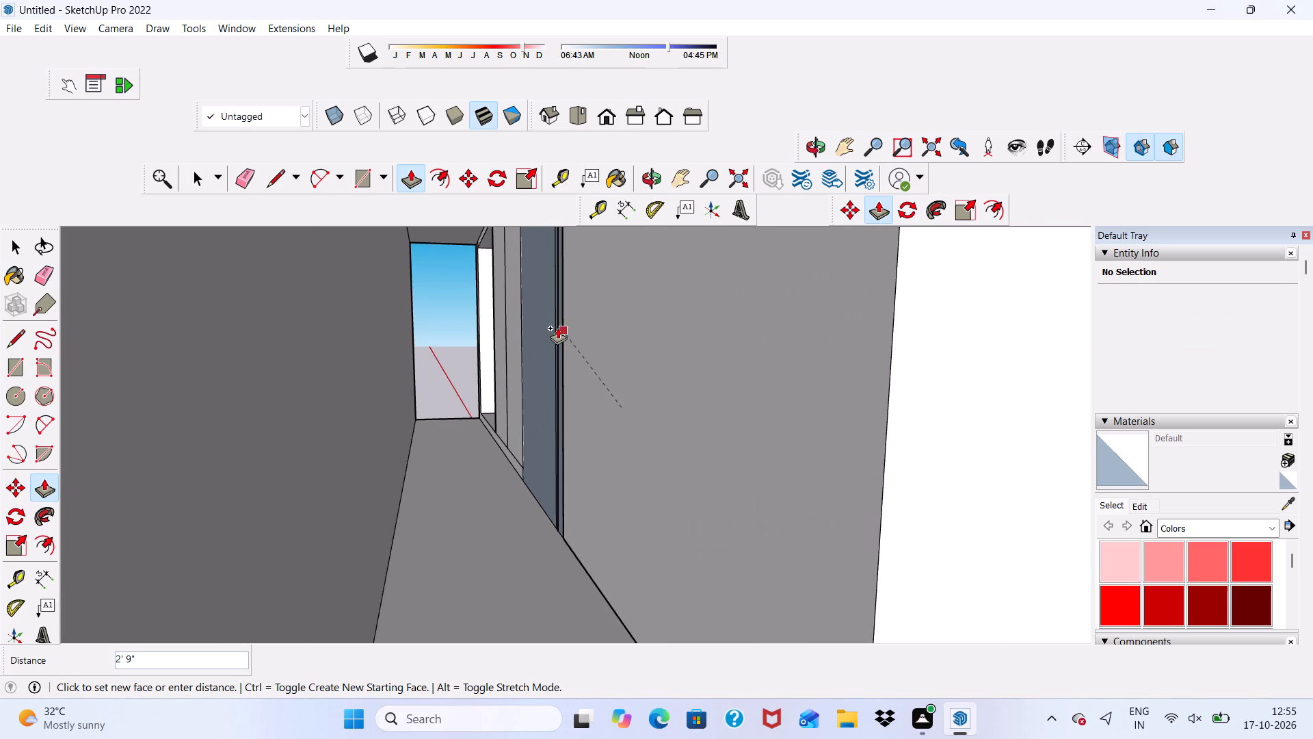
{"action": "left_click", "coordinate": [557, 326]}
Push/Pull the narrow faces beside the thickened panel by about 11 1/16", 2 3/8" and 1/4" to level them with the inner wall.
{"action": "scroll", "coordinate": [557, 326], "scroll_direction": "down", "scroll_amount": 1}
{"action": "scroll", "coordinate": [548, 322], "scroll_direction": "up", "scroll_amount": 6}
{"action": "left_click", "coordinate": [538, 300]}
{"action": "left_click", "coordinate": [597, 367]}
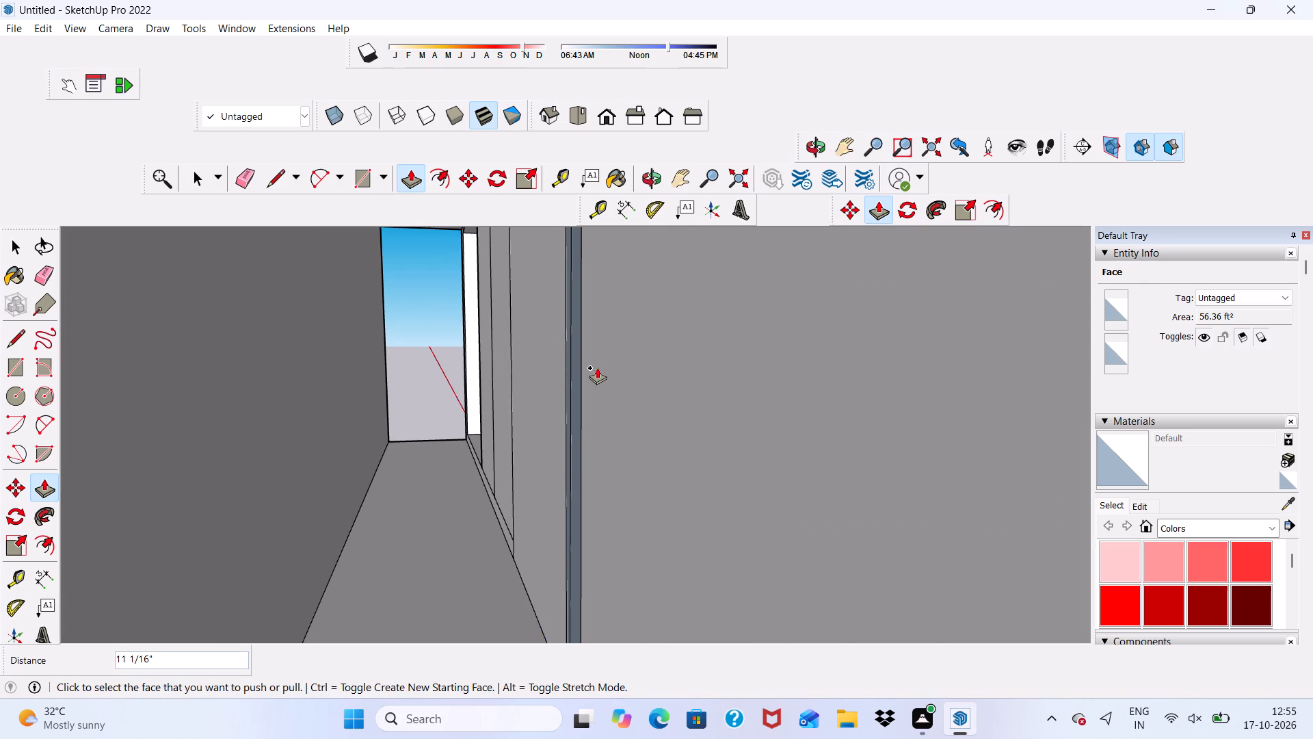
{"action": "scroll", "coordinate": [573, 343], "scroll_direction": "up", "scroll_amount": 5}
{"action": "left_click", "coordinate": [581, 327]}
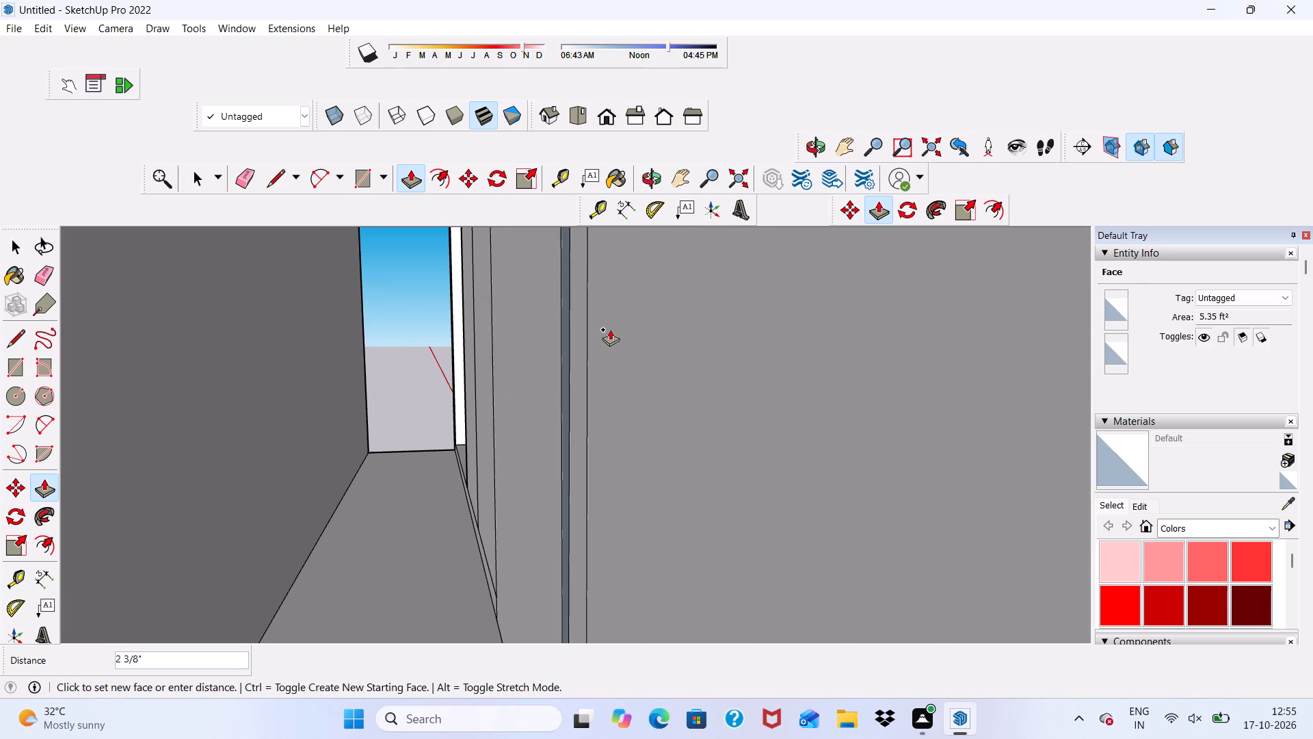
{"action": "left_click", "coordinate": [610, 329]}
{"action": "scroll", "coordinate": [541, 312], "scroll_direction": "up", "scroll_amount": 4}
{"action": "left_click", "coordinate": [584, 330]}
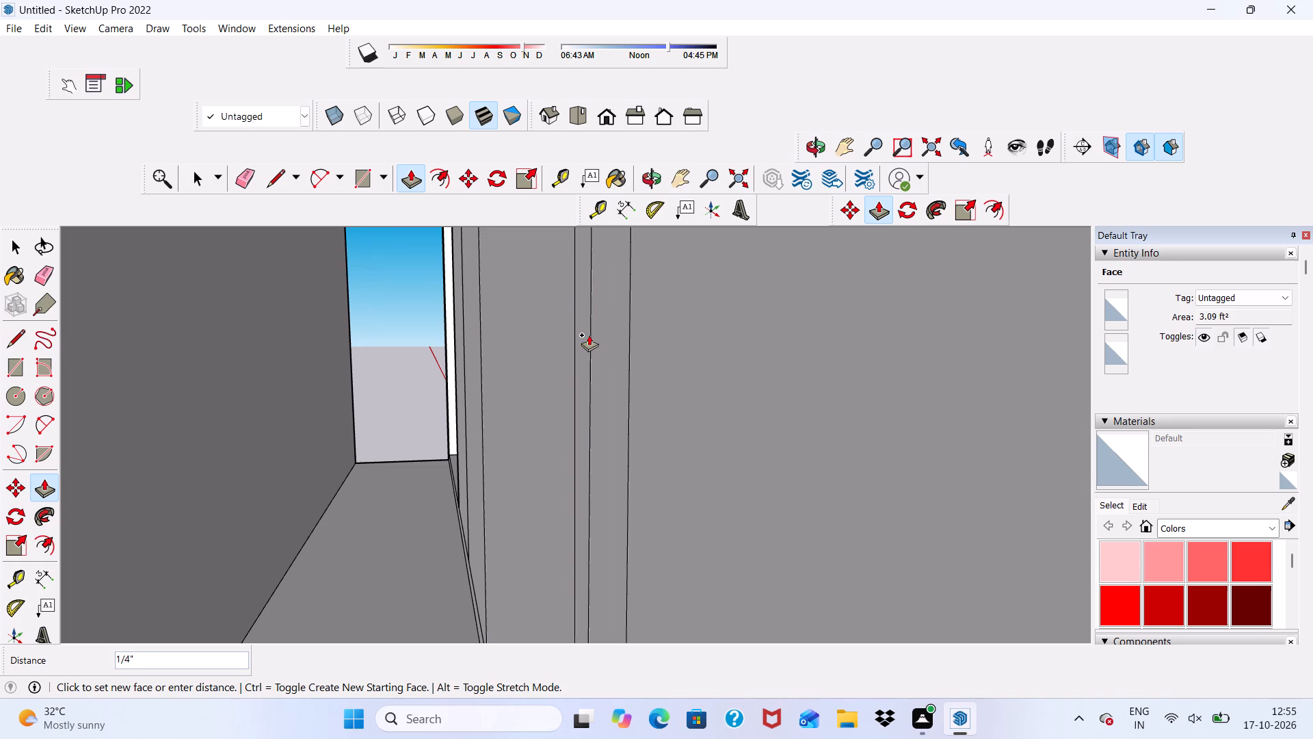
{"action": "left_click", "coordinate": [589, 335]}
Erase the two stray vertical lines standing in the recess below the shelf slab.
{"action": "scroll", "coordinate": [572, 284], "scroll_direction": "down", "scroll_amount": 20}
{"action": "scroll", "coordinate": [572, 284], "scroll_direction": "down", "scroll_amount": 9}
{"action": "middle_click_drag", "start_coordinate": [644, 352], "coordinate": [577, 365]}
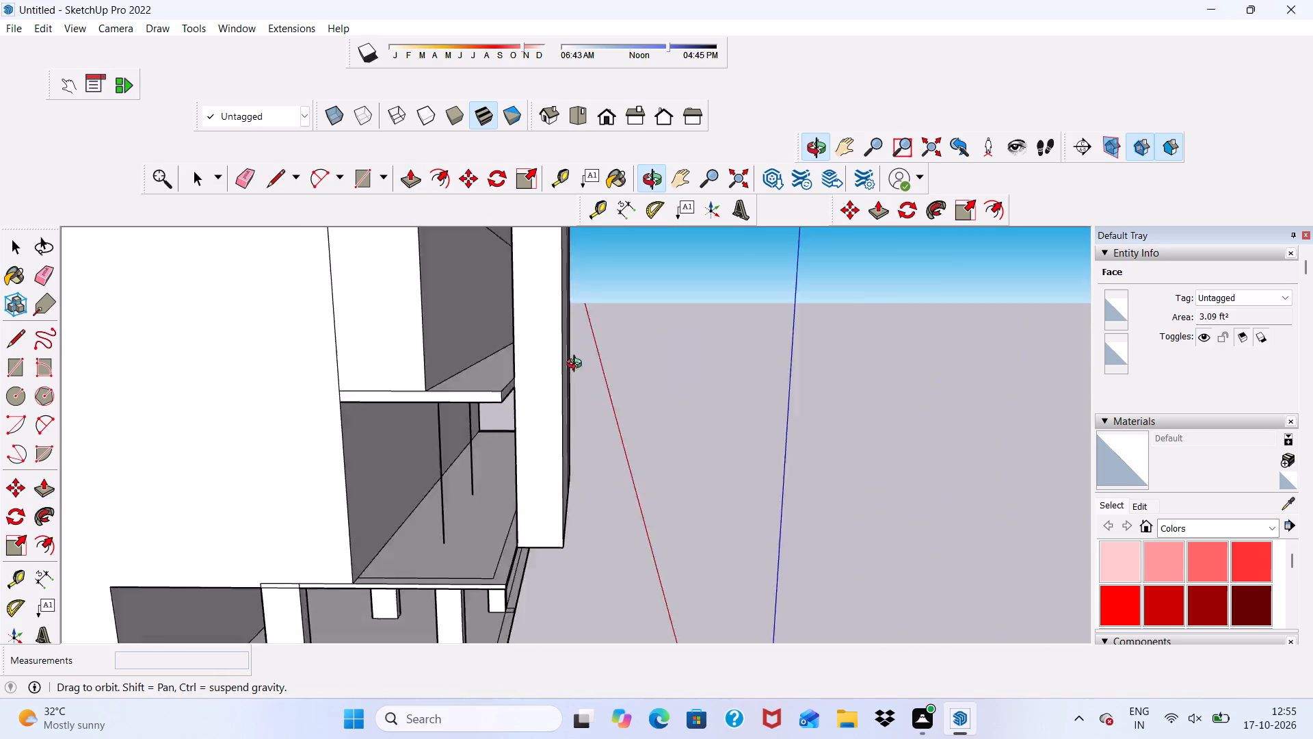
{"action": "middle_click_drag", "start_coordinate": [577, 365], "coordinate": [381, 203]}
{"action": "scroll", "coordinate": [322, 415], "scroll_direction": "up", "scroll_amount": 7}
{"action": "middle_click_drag", "start_coordinate": [339, 365], "coordinate": [418, 453]}
{"action": "scroll", "coordinate": [339, 365], "scroll_direction": "down", "scroll_amount": 1}
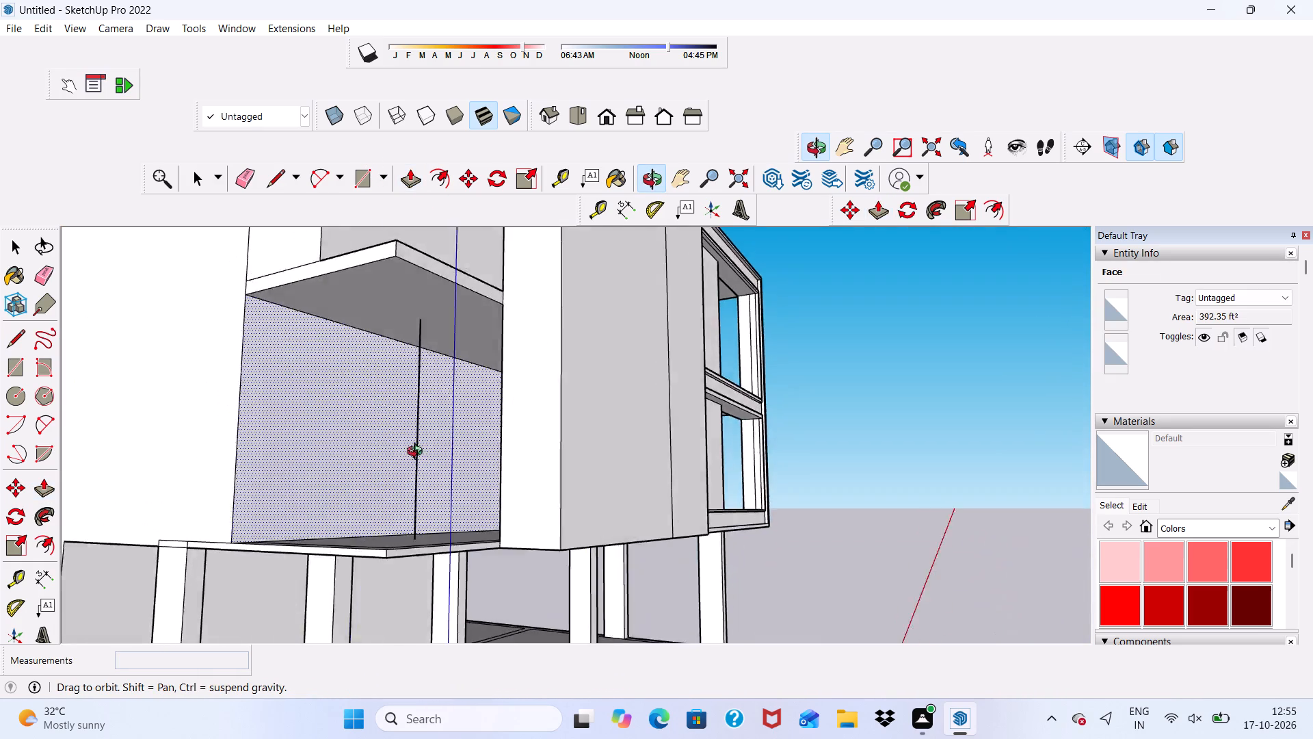
{"action": "middle_click_drag", "start_coordinate": [418, 453], "coordinate": [480, 474]}
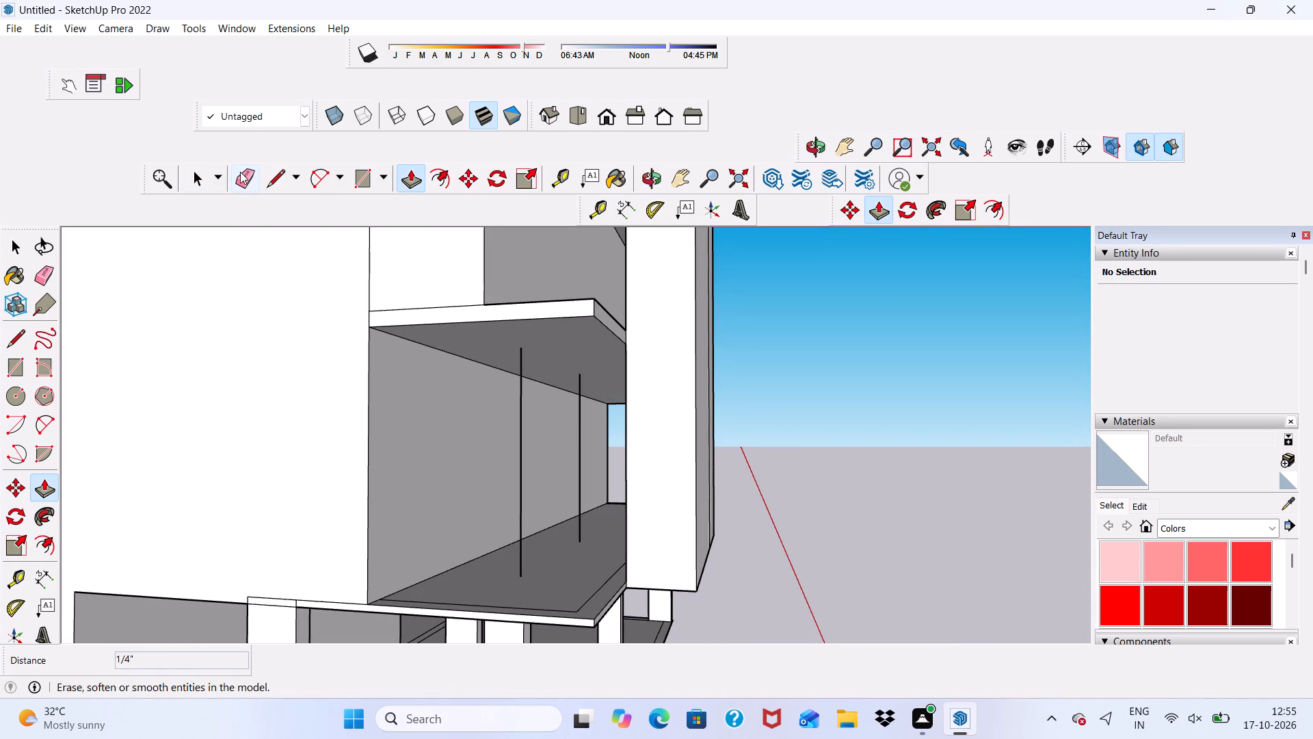
{"action": "left_click", "coordinate": [240, 172]}
{"action": "left_click_drag", "start_coordinate": [524, 458], "coordinate": [515, 467]}
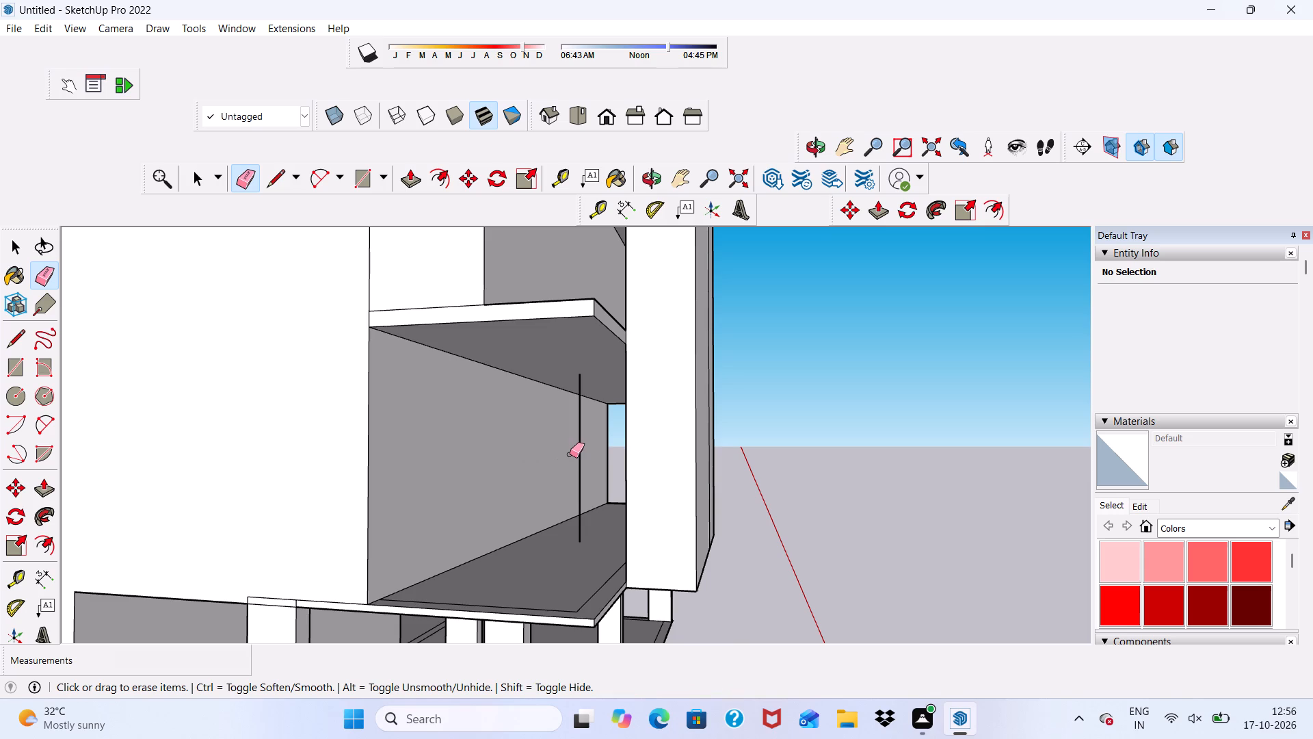
{"action": "left_click_drag", "start_coordinate": [570, 454], "coordinate": [583, 454]}
Erase the leftover vertical and upper edges on the inner side wall of the recess below the shelf slab.
{"action": "scroll", "coordinate": [531, 417], "scroll_direction": "down", "scroll_amount": 1}
{"action": "middle_click_drag", "start_coordinate": [531, 426], "coordinate": [617, 452]}
{"action": "scroll", "coordinate": [696, 458], "scroll_direction": "up", "scroll_amount": 4}
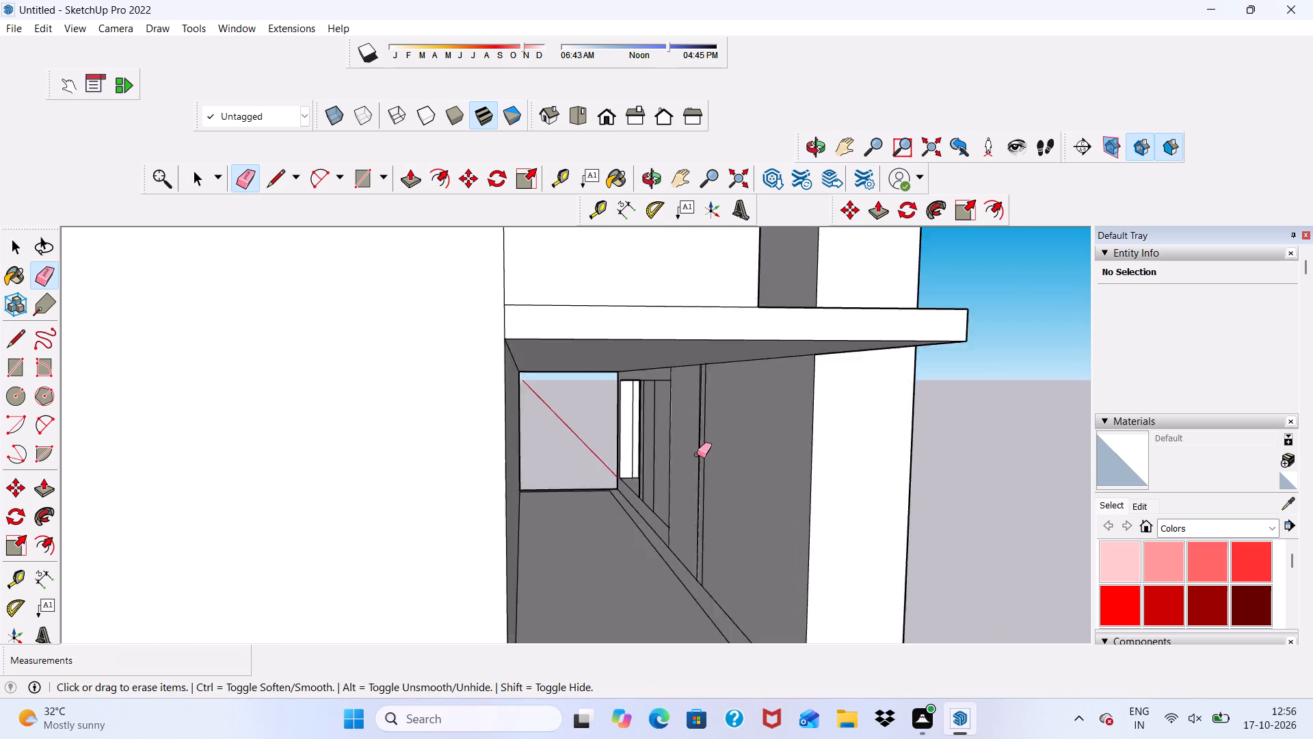
{"action": "scroll", "coordinate": [697, 454], "scroll_direction": "up", "scroll_amount": 3}
{"action": "scroll", "coordinate": [600, 371], "scroll_direction": "up", "scroll_amount": 2}
{"action": "scroll", "coordinate": [648, 400], "scroll_direction": "up", "scroll_amount": 5}
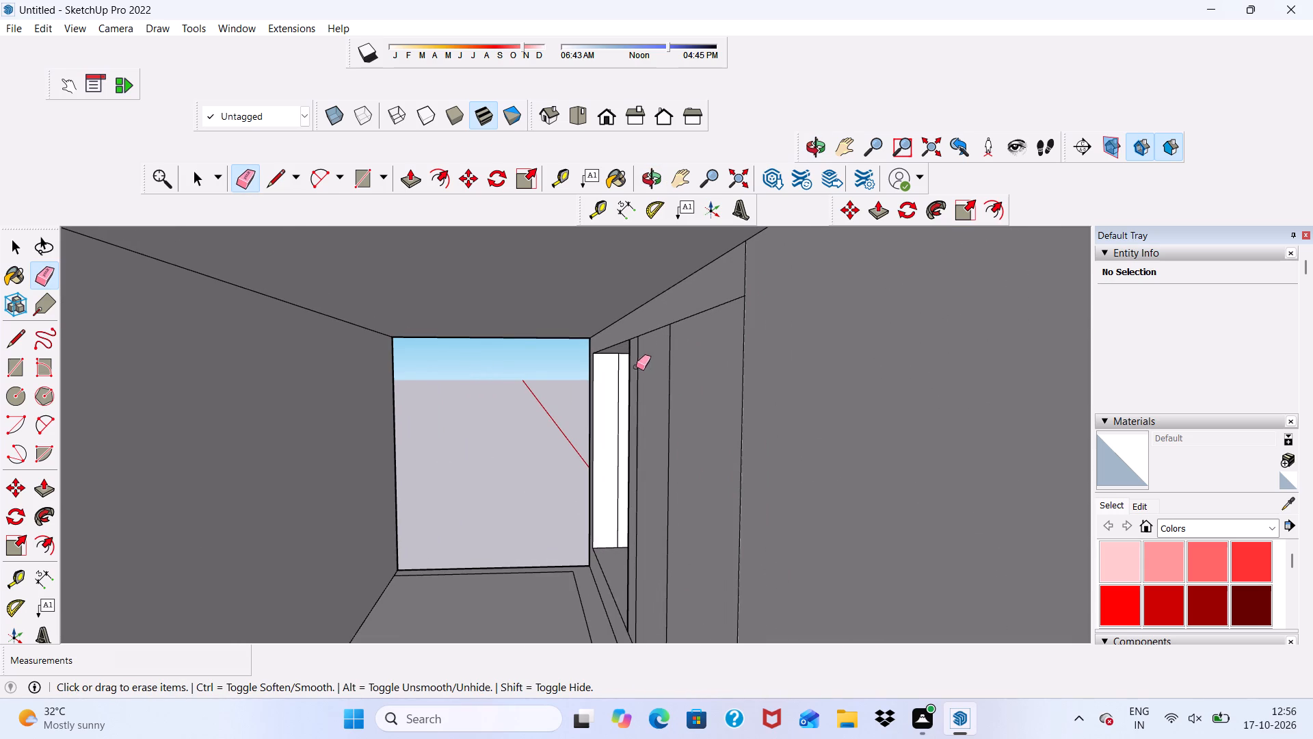
{"action": "left_click_drag", "start_coordinate": [635, 367], "coordinate": [763, 390]}
{"action": "scroll", "coordinate": [602, 348], "scroll_direction": "down", "scroll_amount": 6}
{"action": "left_click_drag", "start_coordinate": [655, 375], "coordinate": [685, 394]}
{"action": "scroll", "coordinate": [628, 352], "scroll_direction": "up", "scroll_amount": 5}
{"action": "left_click_drag", "start_coordinate": [646, 339], "coordinate": [632, 354]}
{"action": "left_click", "coordinate": [632, 354]}
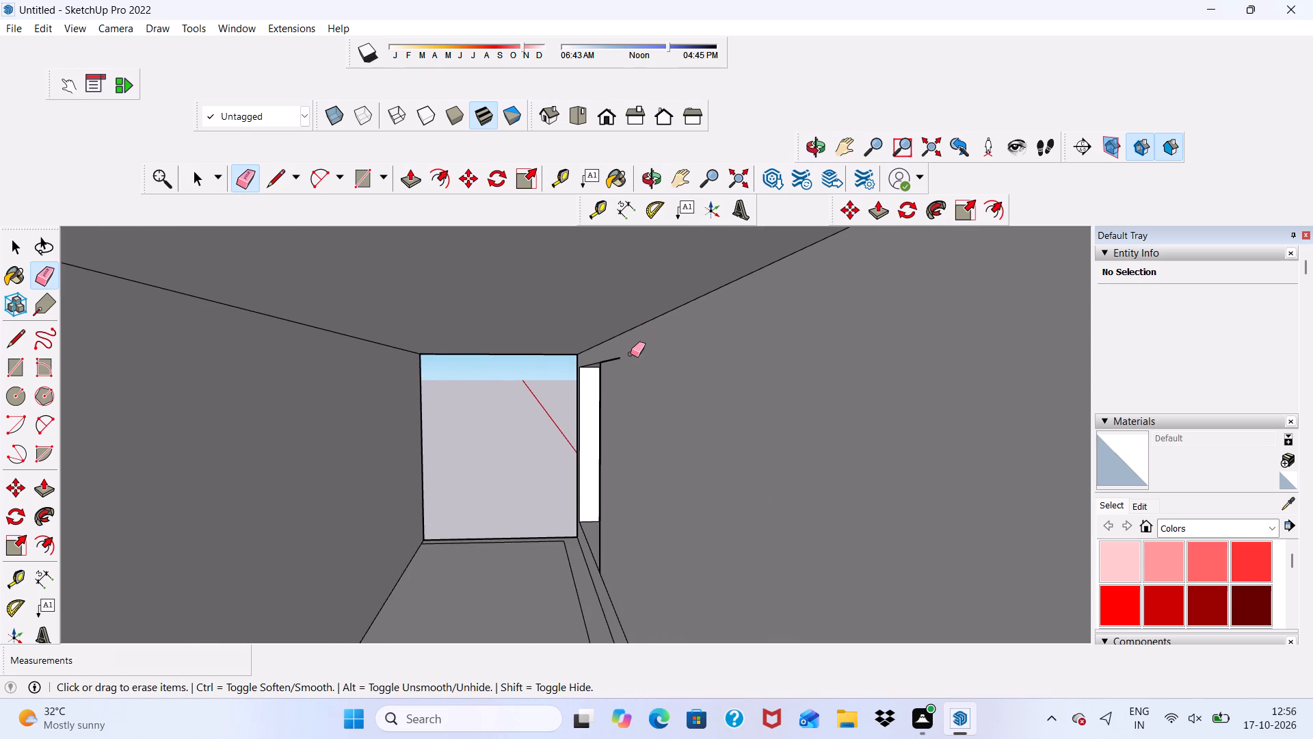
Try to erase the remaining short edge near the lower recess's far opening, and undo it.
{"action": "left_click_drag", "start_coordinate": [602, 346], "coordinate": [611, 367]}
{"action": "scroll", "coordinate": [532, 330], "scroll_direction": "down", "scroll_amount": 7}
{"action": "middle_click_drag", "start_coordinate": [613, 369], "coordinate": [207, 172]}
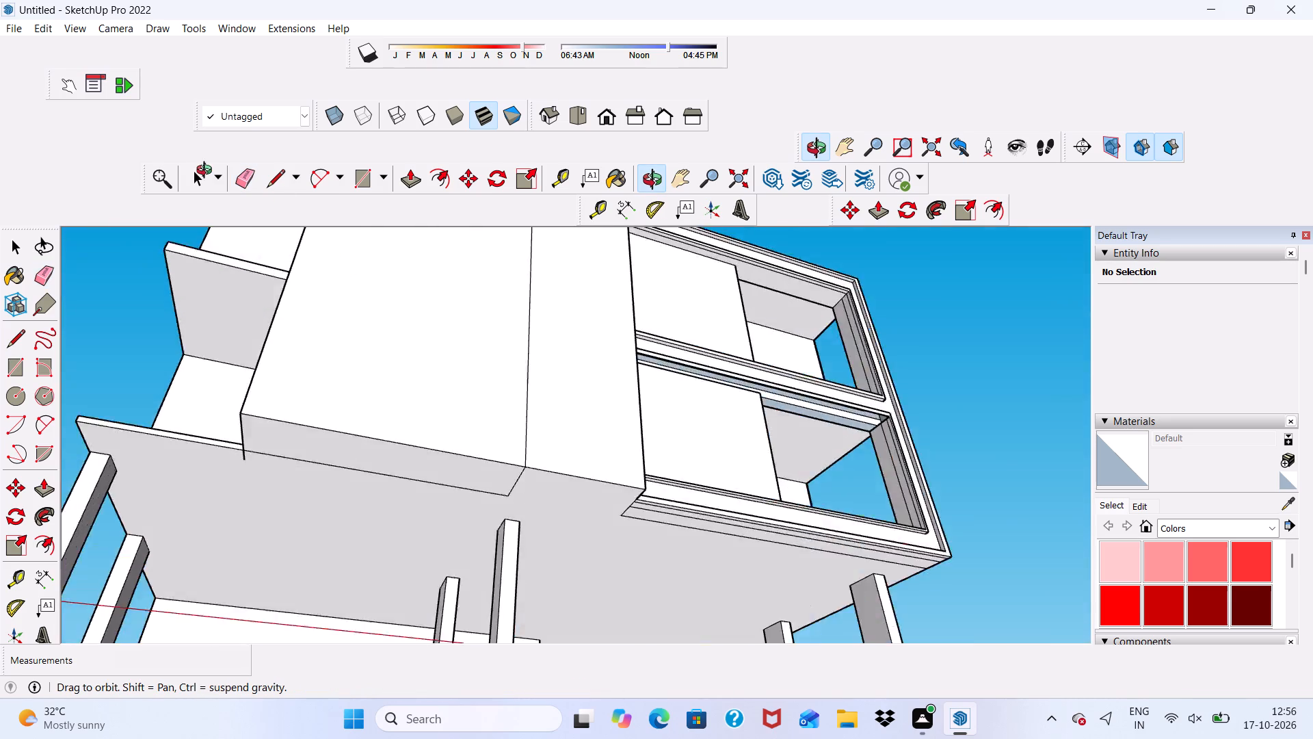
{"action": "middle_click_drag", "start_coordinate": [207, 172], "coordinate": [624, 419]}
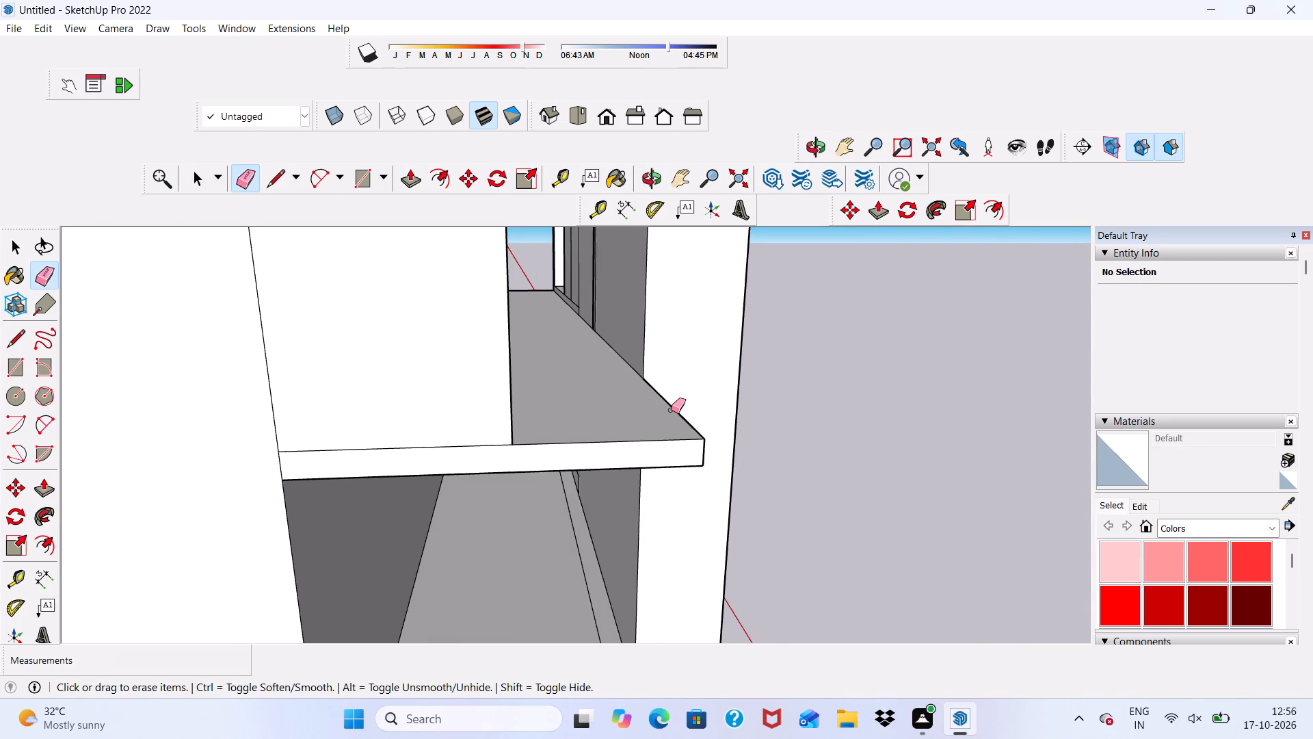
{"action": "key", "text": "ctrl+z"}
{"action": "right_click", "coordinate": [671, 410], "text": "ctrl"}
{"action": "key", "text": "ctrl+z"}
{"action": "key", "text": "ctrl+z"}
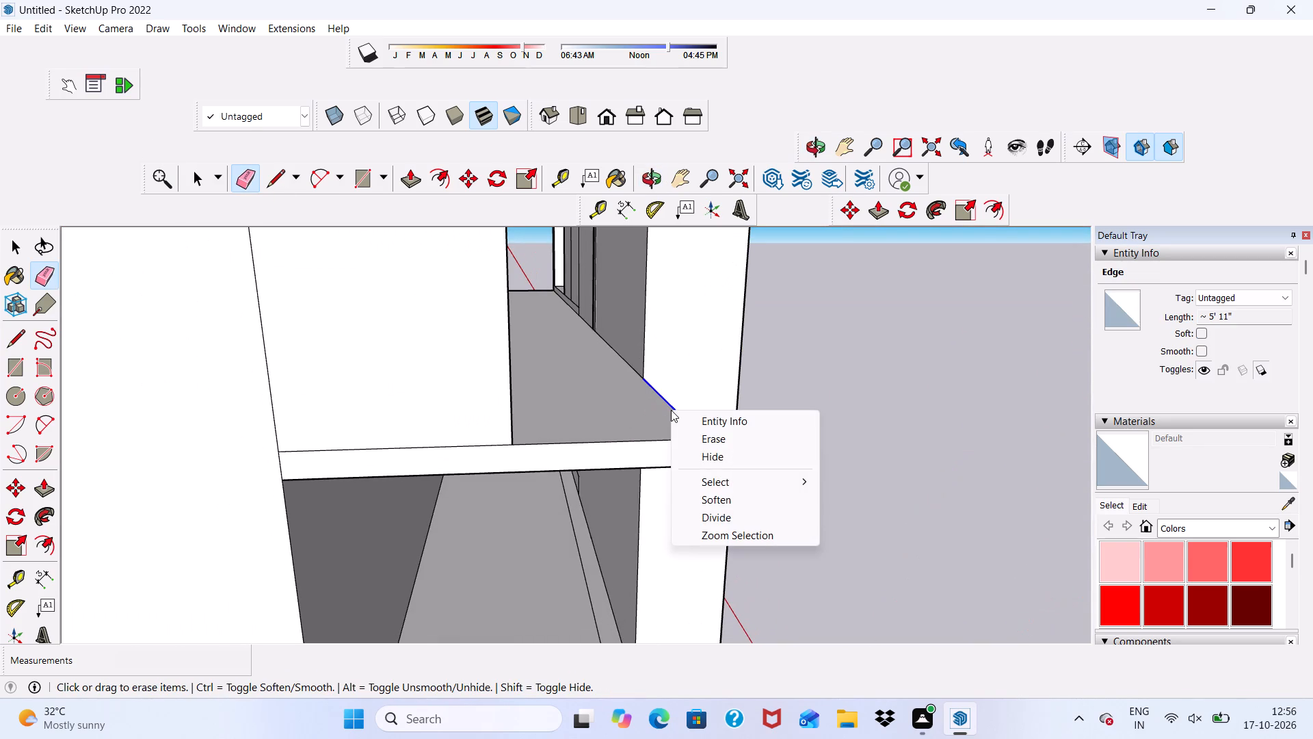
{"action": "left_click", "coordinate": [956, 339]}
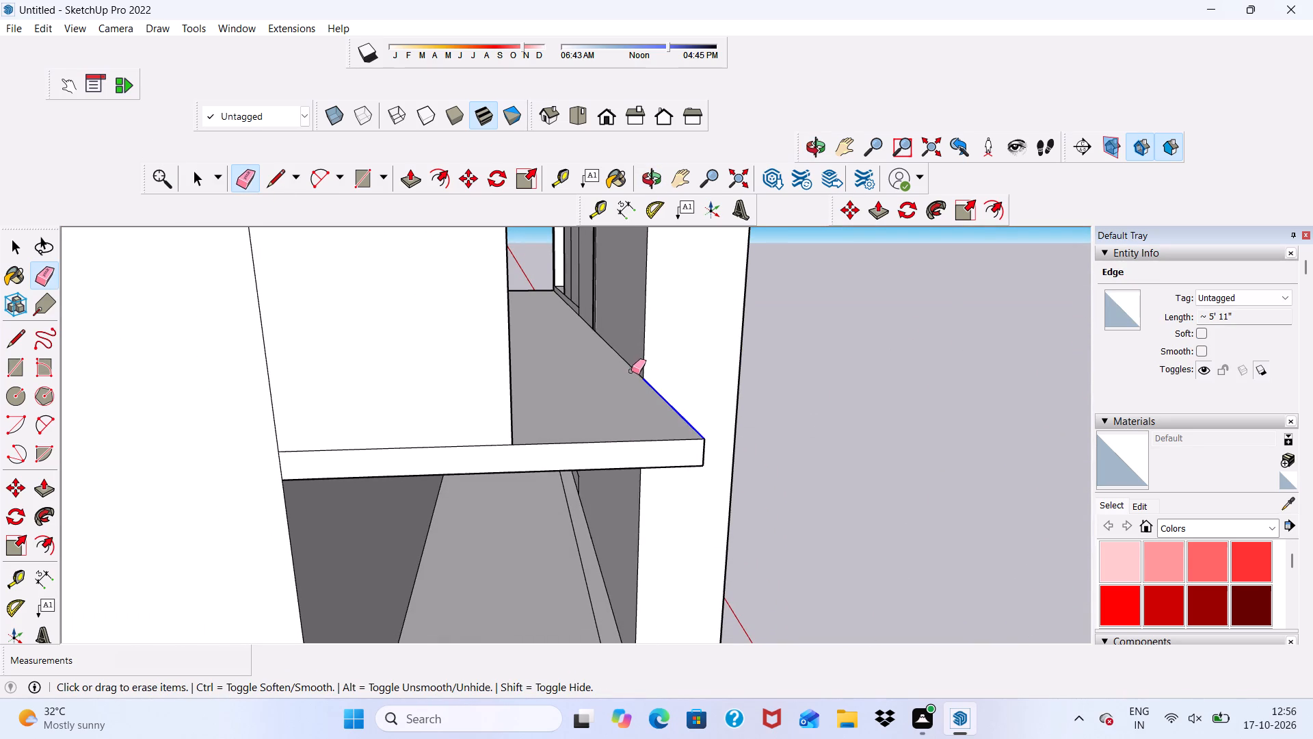
Examine the inner wall of the upper recess, the box frames and the front facade for leftover edges.
{"action": "scroll", "coordinate": [633, 405], "scroll_direction": "down", "scroll_amount": 6}
{"action": "scroll", "coordinate": [623, 346], "scroll_direction": "up", "scroll_amount": 7}
{"action": "scroll", "coordinate": [618, 344], "scroll_direction": "down", "scroll_amount": 12}
{"action": "scroll", "coordinate": [626, 345], "scroll_direction": "up", "scroll_amount": 12}
{"action": "scroll", "coordinate": [604, 343], "scroll_direction": "down", "scroll_amount": 2}
{"action": "middle_click_drag", "start_coordinate": [604, 343], "coordinate": [604, 316]}
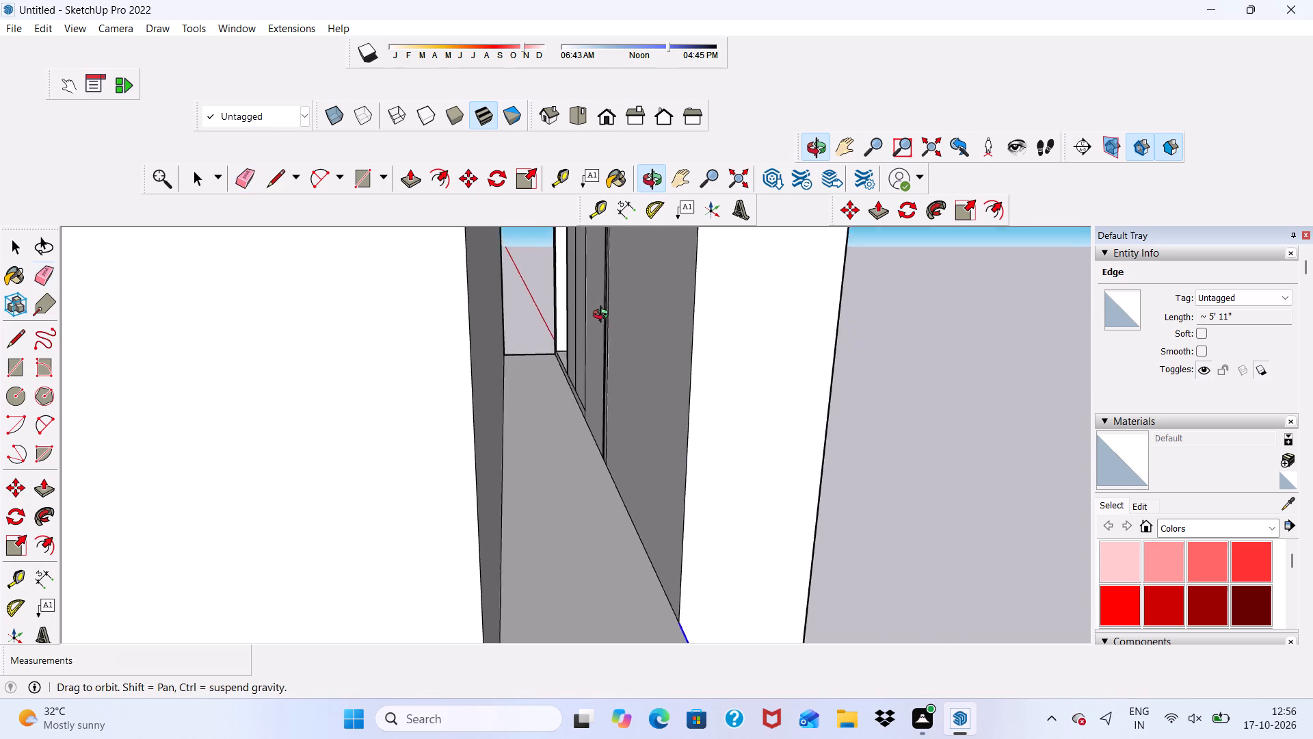
{"action": "middle_click_drag", "start_coordinate": [604, 316], "coordinate": [604, 268]}
{"action": "scroll", "coordinate": [604, 274], "scroll_direction": "down", "scroll_amount": 1}
{"action": "scroll", "coordinate": [604, 268], "scroll_direction": "up", "scroll_amount": 1}
{"action": "scroll", "coordinate": [613, 324], "scroll_direction": "down", "scroll_amount": 7}
{"action": "scroll", "coordinate": [592, 322], "scroll_direction": "up", "scroll_amount": 17}
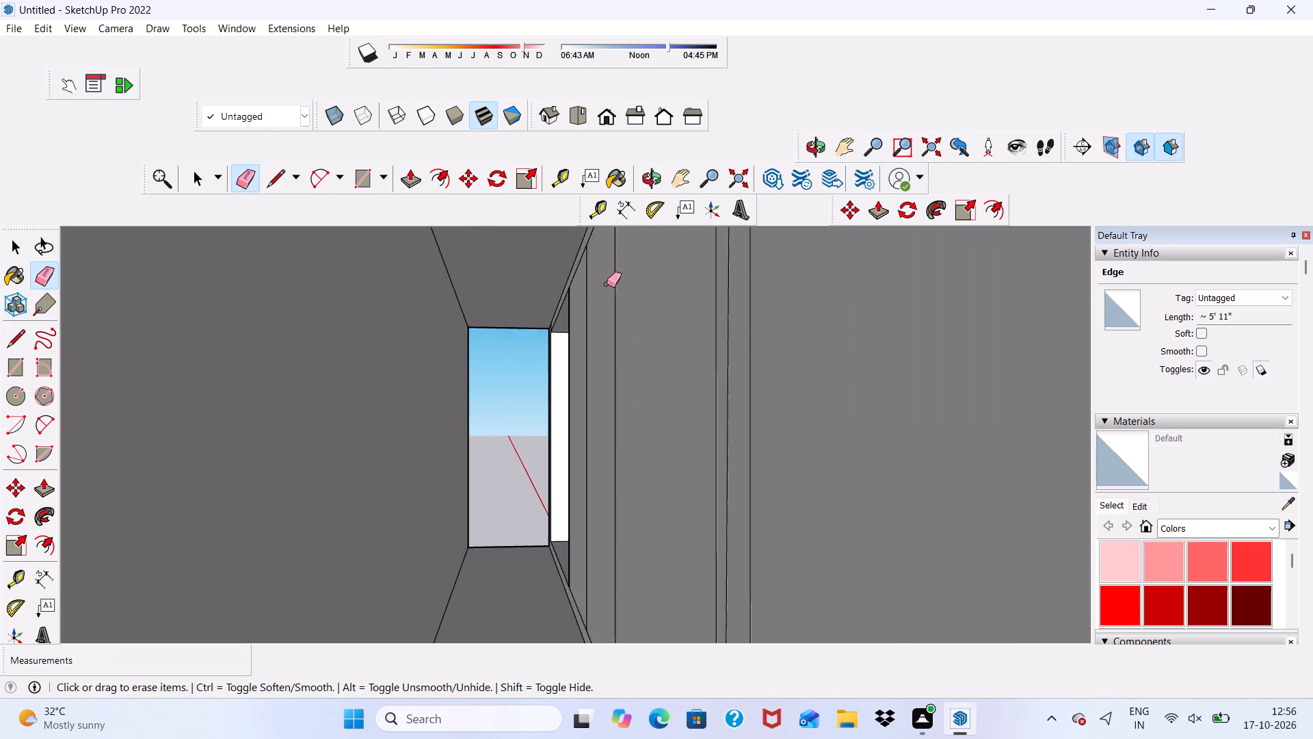
{"action": "scroll", "coordinate": [607, 284], "scroll_direction": "up", "scroll_amount": 3}
{"action": "middle_click_drag", "start_coordinate": [611, 283], "coordinate": [395, 367]}
{"action": "scroll", "coordinate": [390, 363], "scroll_direction": "down", "scroll_amount": 7}
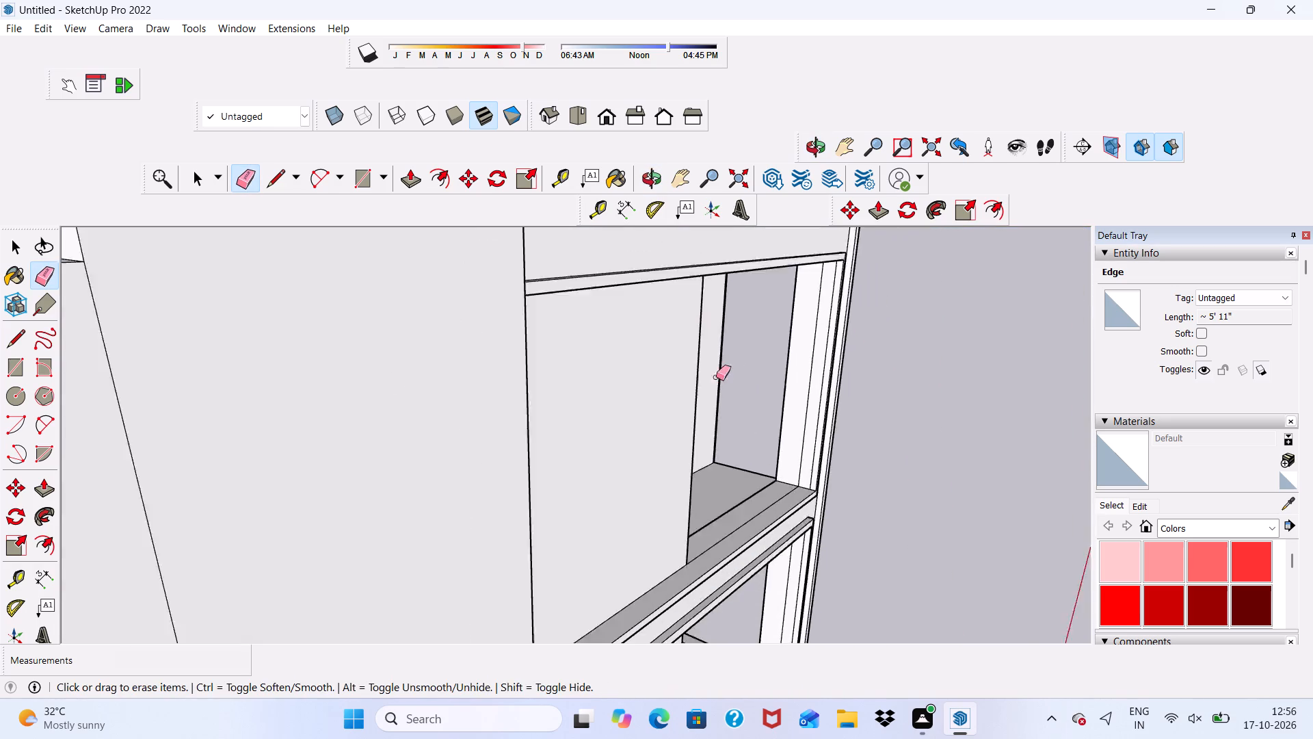
{"action": "scroll", "coordinate": [716, 377], "scroll_direction": "down", "scroll_amount": 2}
{"action": "middle_click_drag", "start_coordinate": [810, 509], "coordinate": [544, 442]}
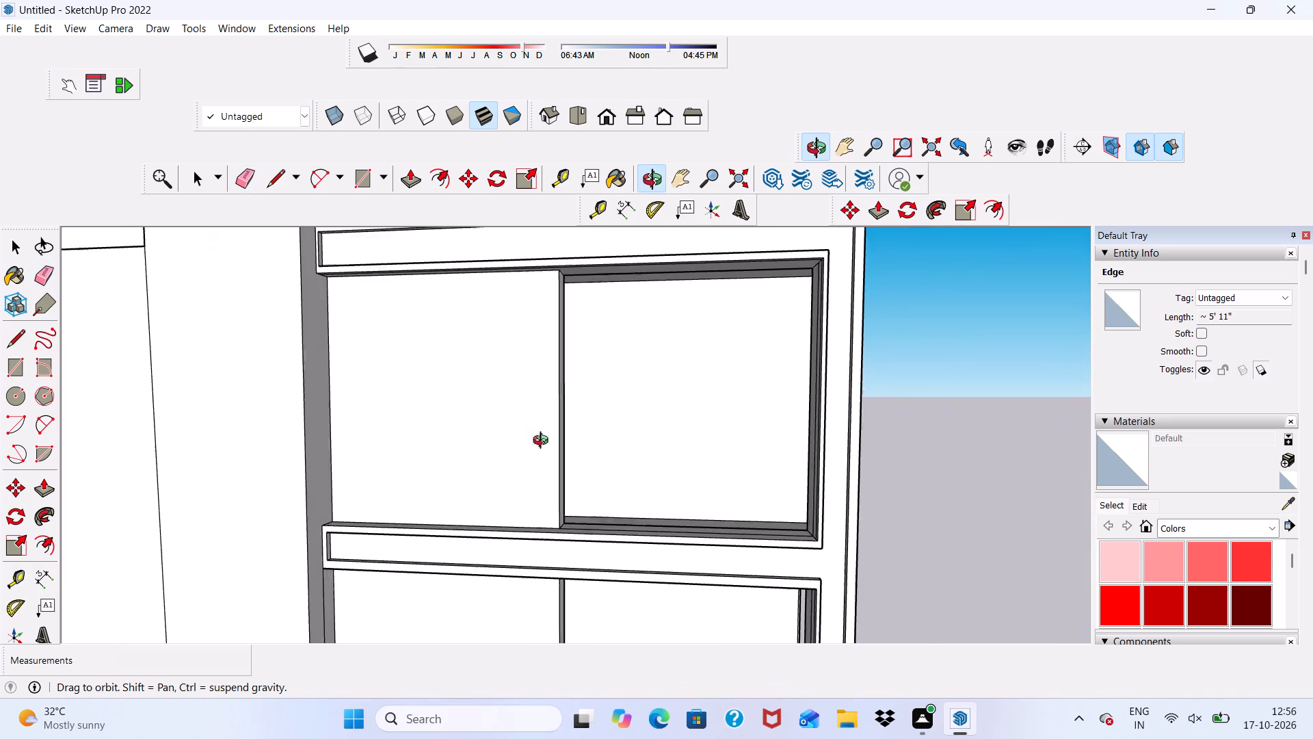
{"action": "middle_click_drag", "start_coordinate": [544, 442], "coordinate": [547, 447]}
{"action": "scroll", "coordinate": [551, 450], "scroll_direction": "down", "scroll_amount": 6}
{"action": "middle_click_drag", "start_coordinate": [508, 464], "coordinate": [659, 526]}
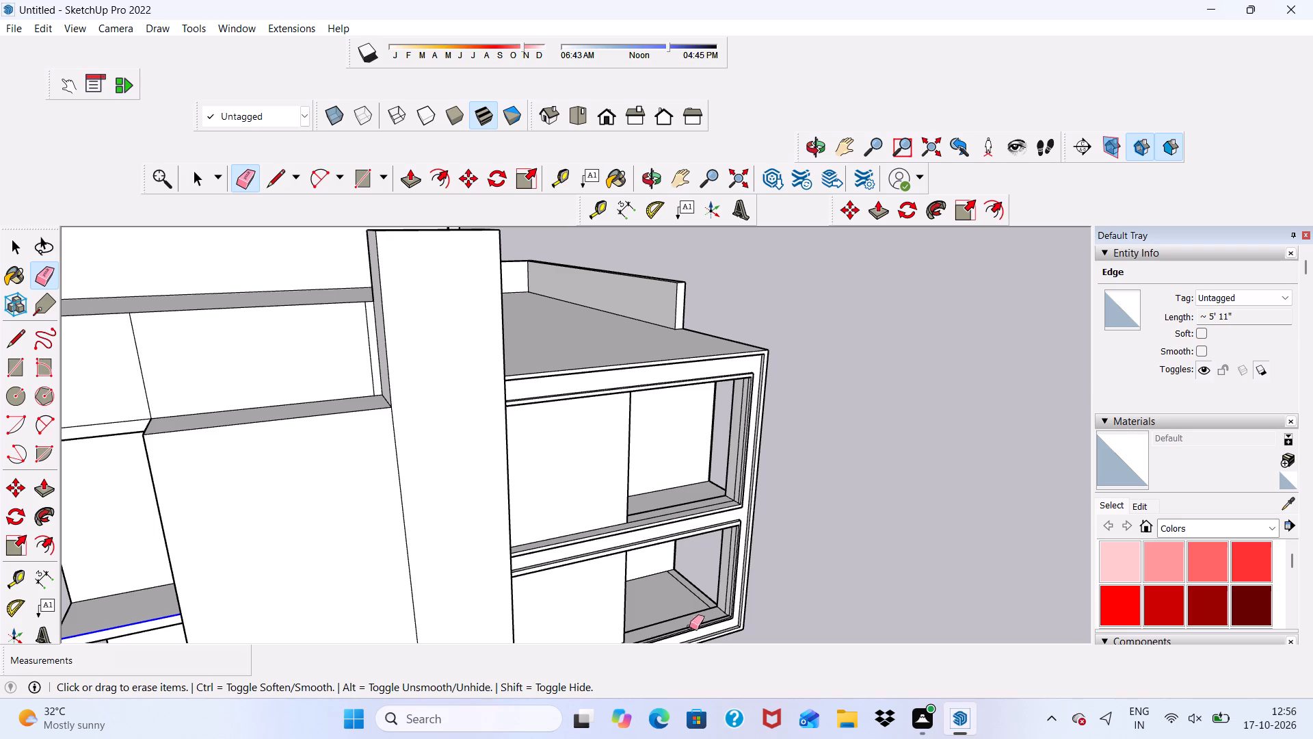
Erase the leftover vertical lines and lower strip edges on the front and end faces of the projecting upper block.
{"action": "left_click", "coordinate": [371, 341]}
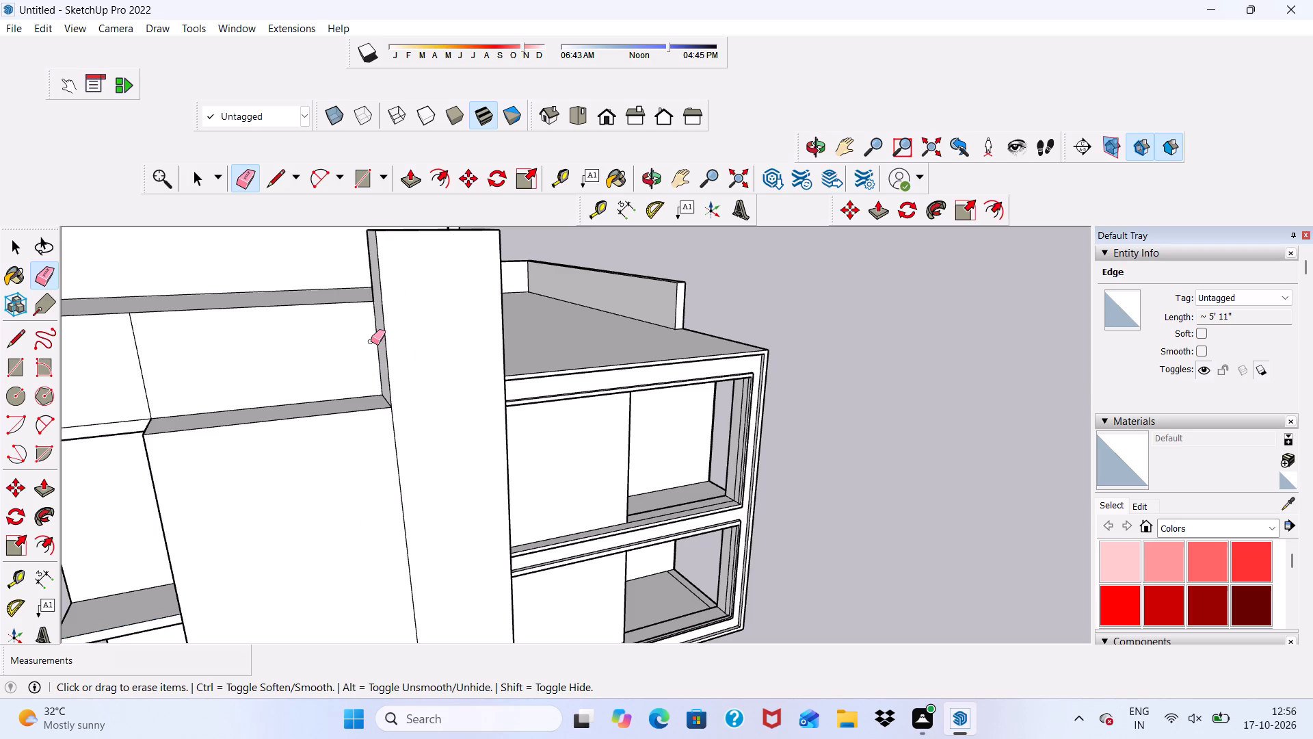
{"action": "scroll", "coordinate": [371, 339], "scroll_direction": "down", "scroll_amount": 9}
{"action": "middle_click_drag", "start_coordinate": [444, 423], "coordinate": [564, 432]}
{"action": "scroll", "coordinate": [340, 443], "scroll_direction": "up", "scroll_amount": 6}
{"action": "left_click", "coordinate": [321, 401]}
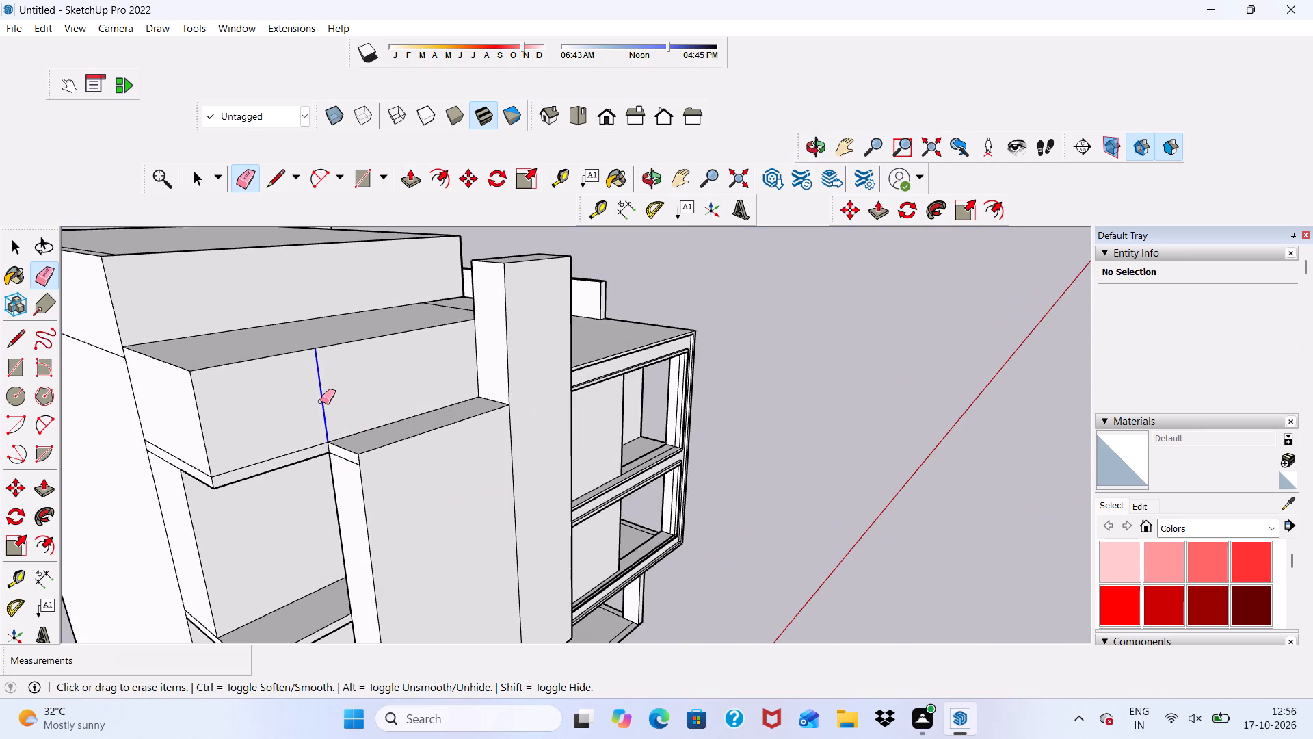
{"action": "scroll", "coordinate": [280, 463], "scroll_direction": "up", "scroll_amount": 4}
{"action": "left_click_drag", "start_coordinate": [278, 449], "coordinate": [281, 455]}
{"action": "scroll", "coordinate": [280, 450], "scroll_direction": "down", "scroll_amount": 2}
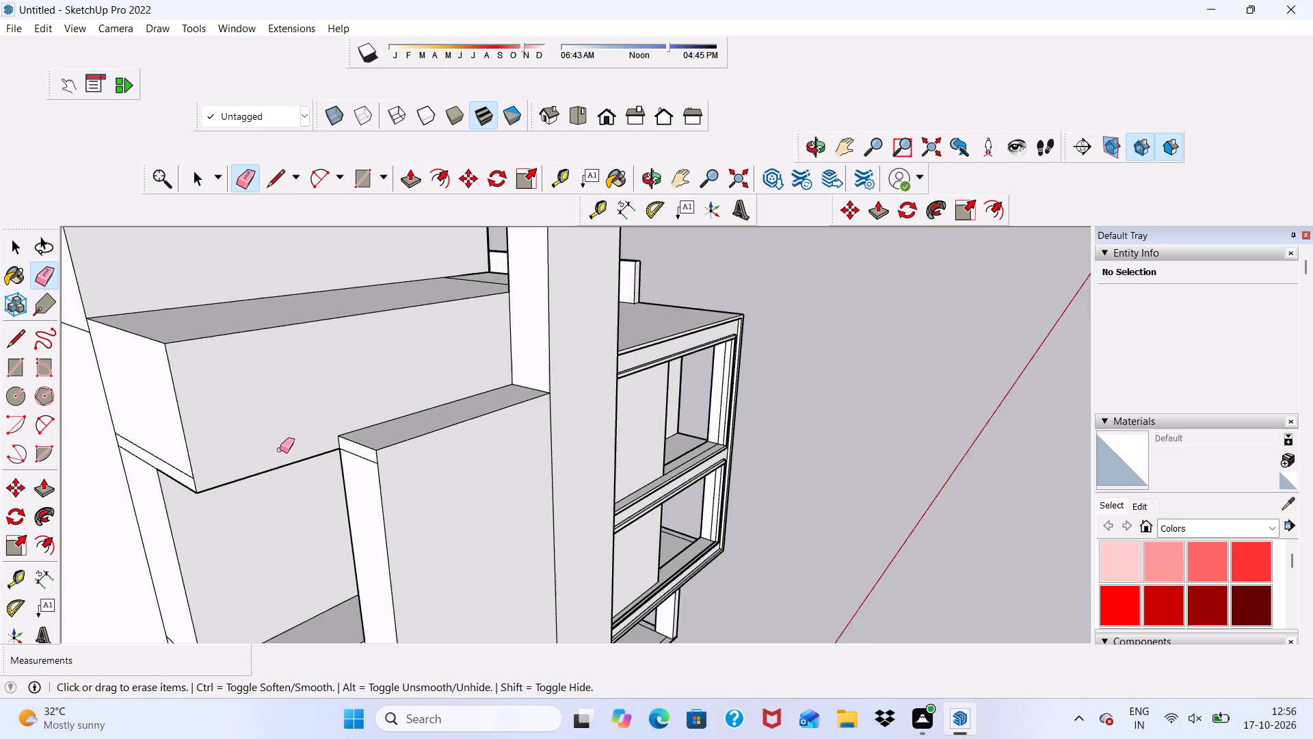
{"action": "middle_click_drag", "start_coordinate": [280, 450], "coordinate": [377, 412]}
{"action": "left_click_drag", "start_coordinate": [308, 429], "coordinate": [302, 439]}
Erase the leftover edge near the top of the tall front panel's narrow end face.
{"action": "scroll", "coordinate": [280, 404], "scroll_direction": "down", "scroll_amount": 3}
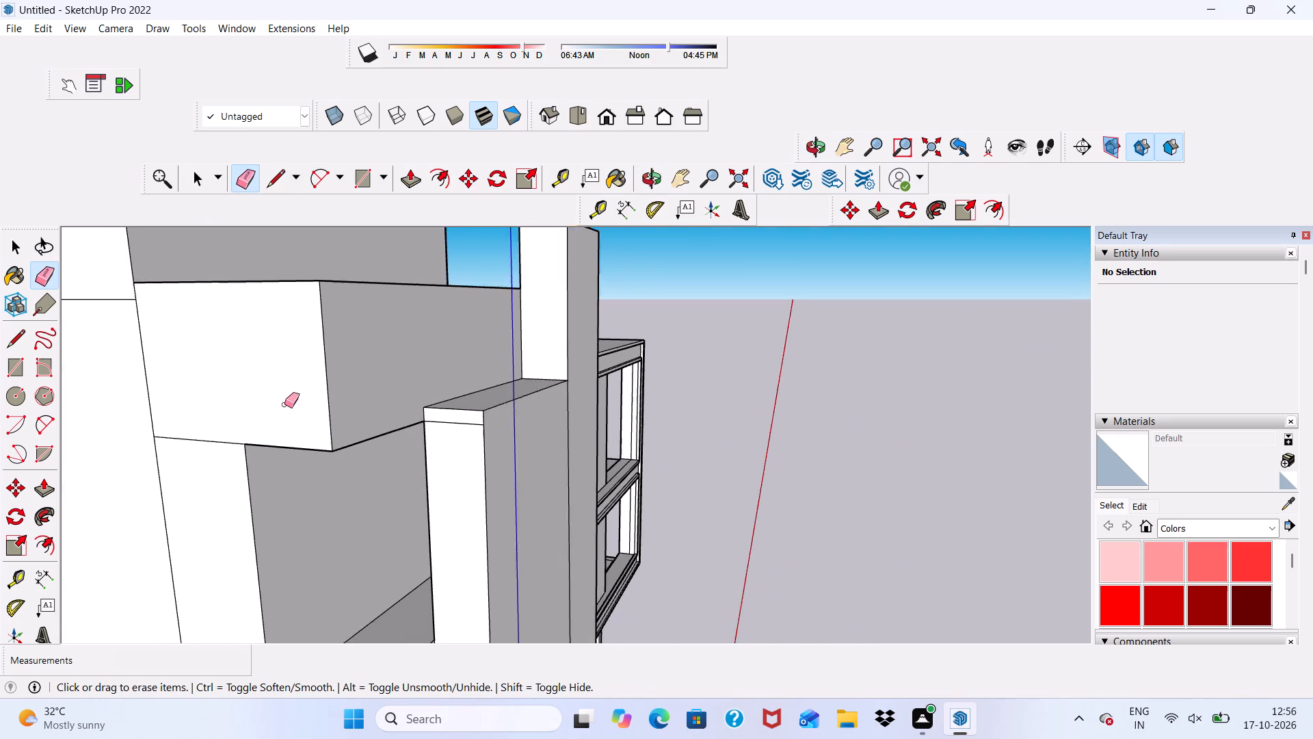
{"action": "scroll", "coordinate": [284, 404], "scroll_direction": "down", "scroll_amount": 3}
{"action": "scroll", "coordinate": [449, 428], "scroll_direction": "down", "scroll_amount": 1}
{"action": "middle_click_drag", "start_coordinate": [449, 428], "coordinate": [398, 421]}
{"action": "scroll", "coordinate": [358, 406], "scroll_direction": "up", "scroll_amount": 5}
{"action": "left_click_drag", "start_coordinate": [360, 404], "coordinate": [362, 411]}
{"action": "scroll", "coordinate": [379, 412], "scroll_direction": "down", "scroll_amount": 6}
Push the narrow end face of the projecting upper block inward by about 3' 10 5/16".
{"action": "middle_click_drag", "start_coordinate": [462, 474], "coordinate": [195, 449]}
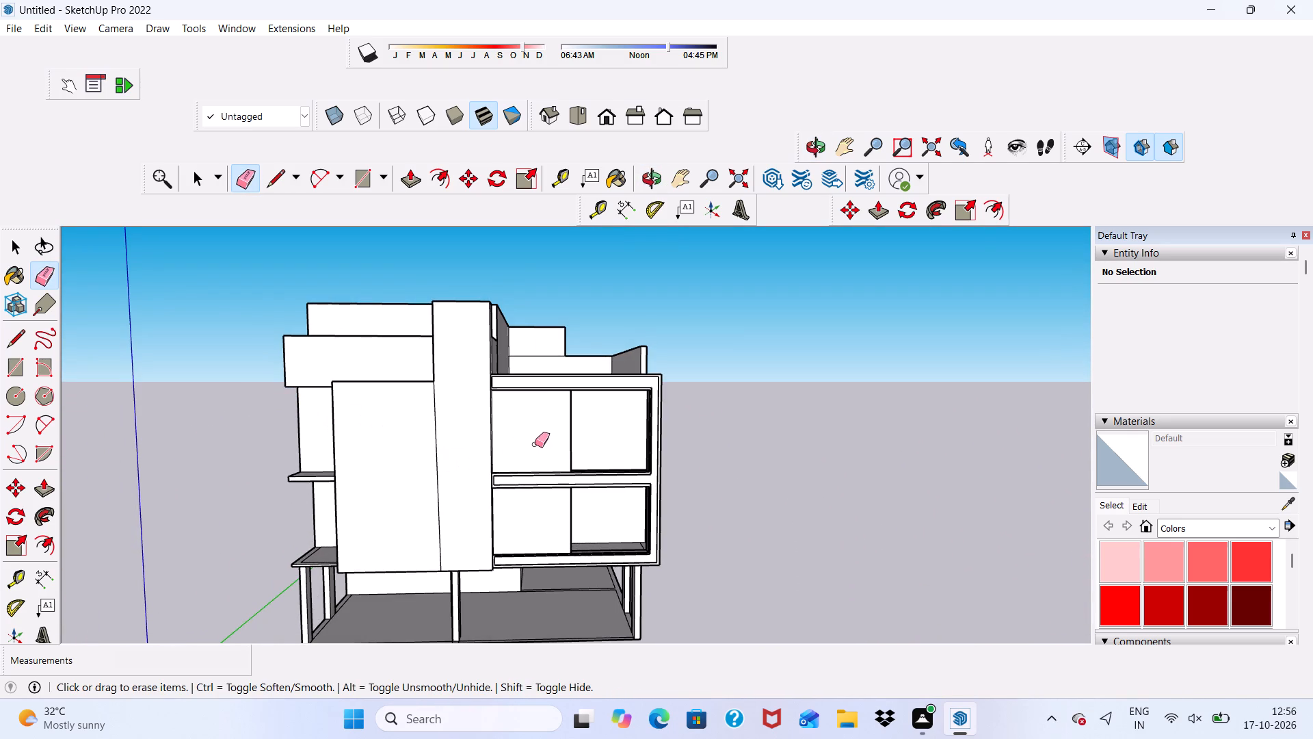
{"action": "key", "text": "space"}
{"action": "scroll", "coordinate": [408, 400], "scroll_direction": "up", "scroll_amount": 2}
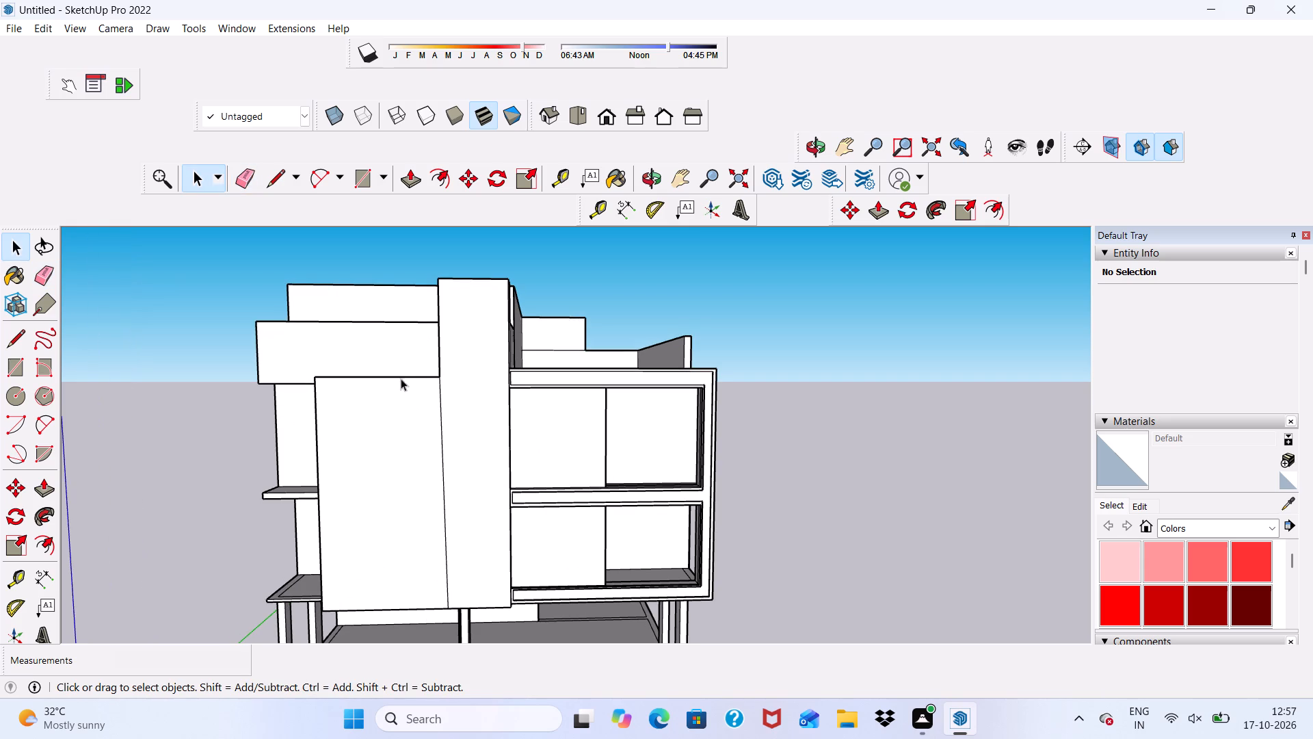
{"action": "scroll", "coordinate": [400, 378], "scroll_direction": "down", "scroll_amount": 1}
{"action": "middle_click_drag", "start_coordinate": [400, 378], "coordinate": [639, 431]}
{"action": "scroll", "coordinate": [265, 473], "scroll_direction": "up", "scroll_amount": 4}
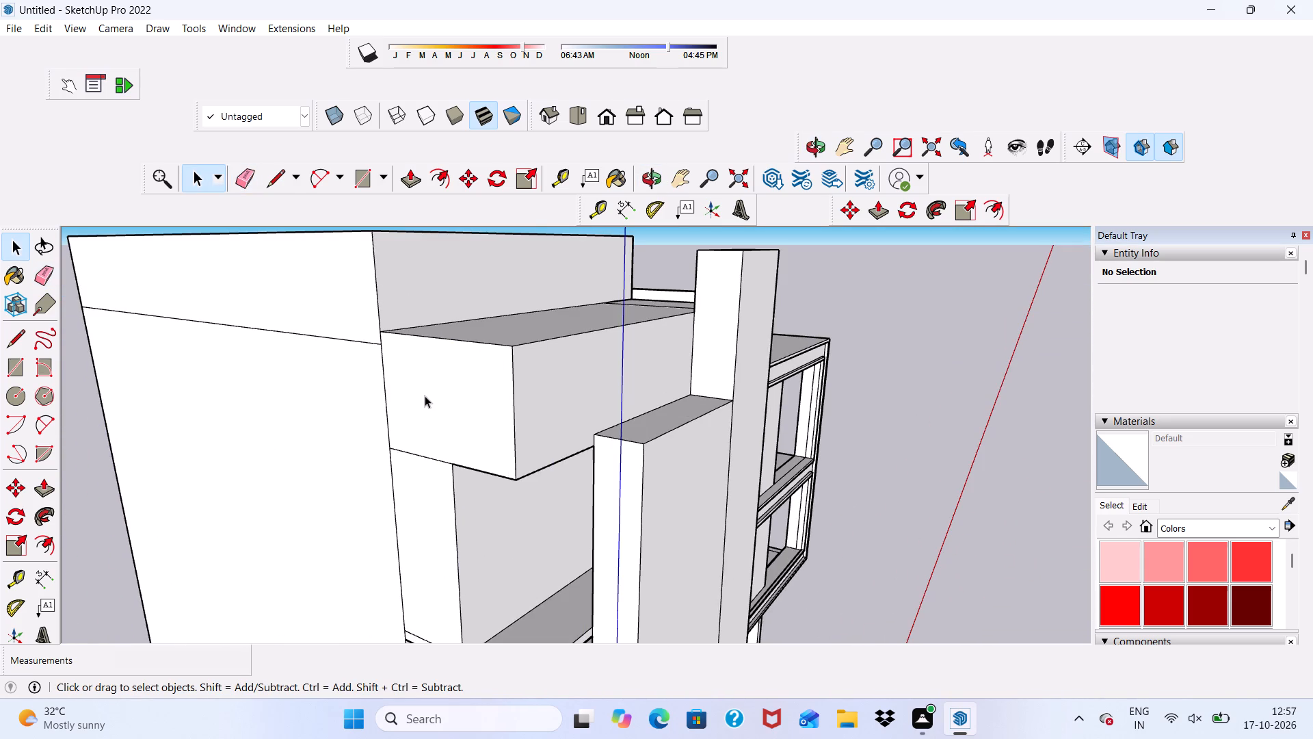
{"action": "left_click", "coordinate": [425, 396]}
{"action": "left_click", "coordinate": [412, 170]}
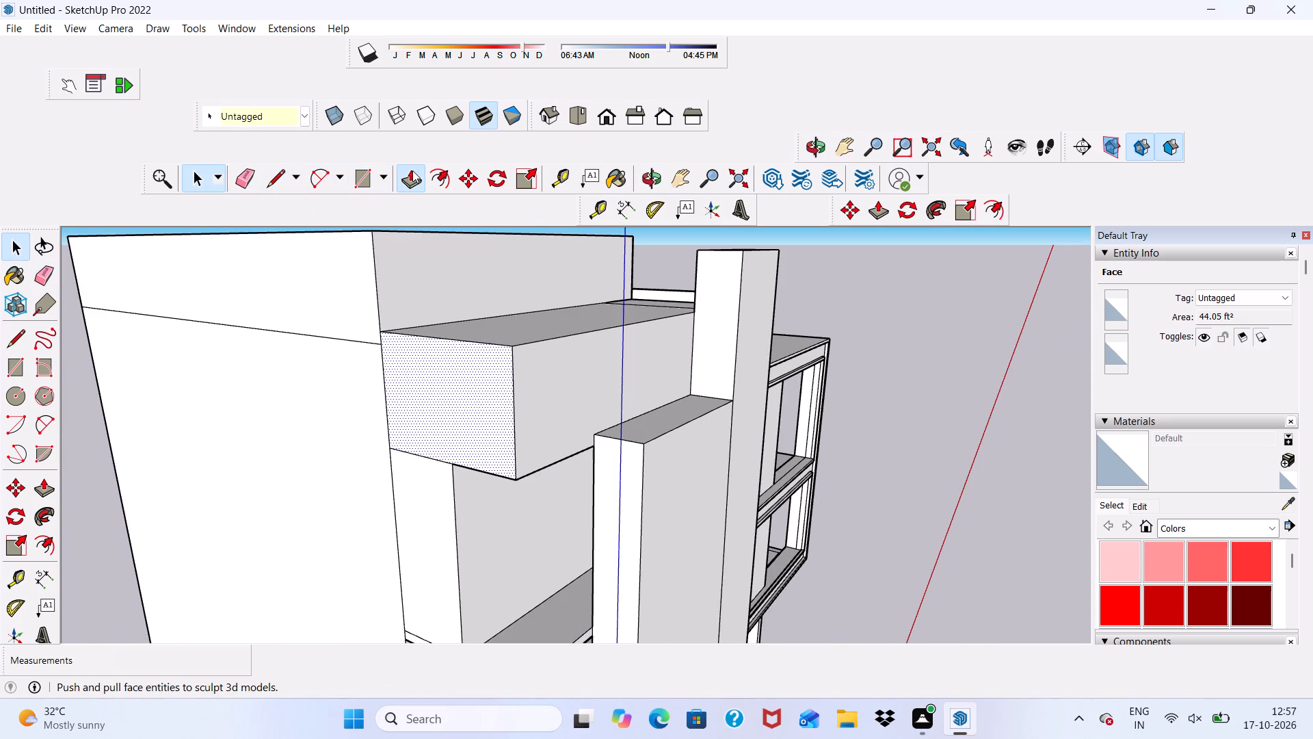
{"action": "left_click_drag", "start_coordinate": [432, 365], "coordinate": [486, 316]}
{"action": "scroll", "coordinate": [465, 317], "scroll_direction": "down", "scroll_amount": 2}
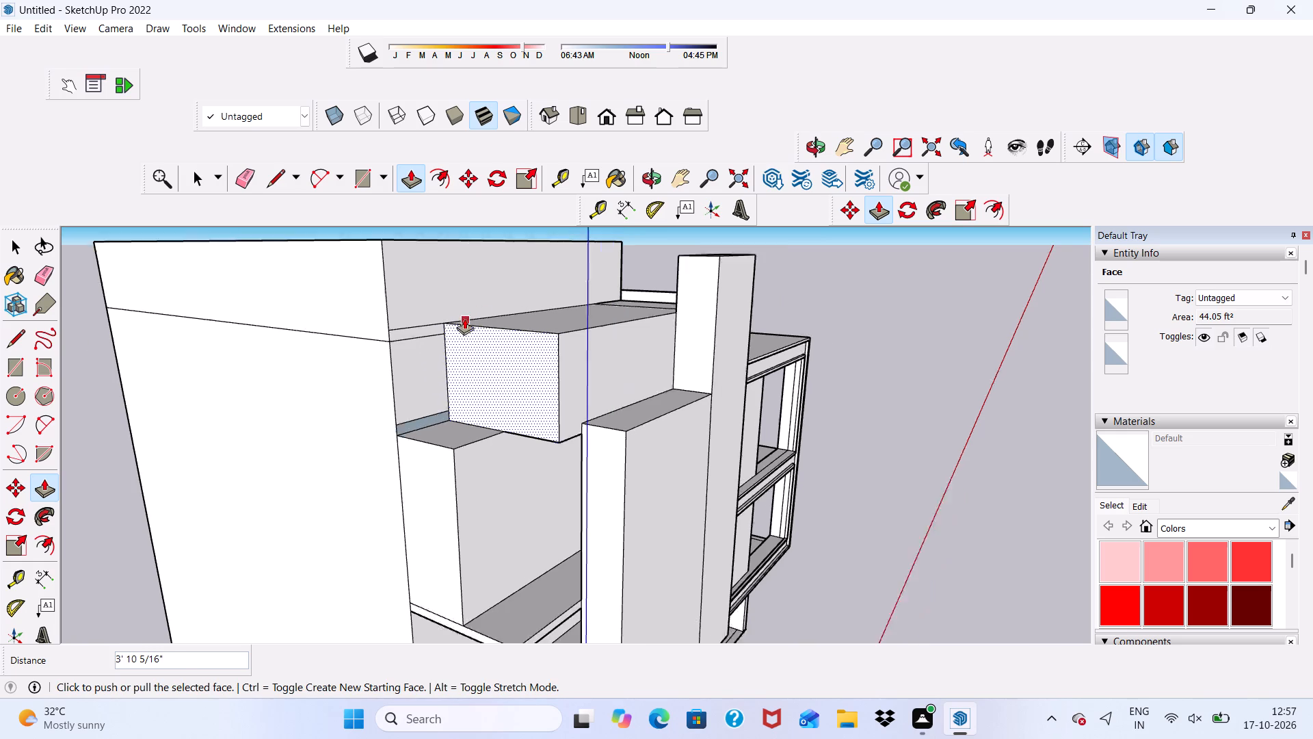
Push the upper block's end face about 2' further in, and adjust it by about 3 3/16" near the tall front panel's edge.
{"action": "scroll", "coordinate": [464, 318], "scroll_direction": "down", "scroll_amount": 3}
{"action": "middle_click_drag", "start_coordinate": [460, 358], "coordinate": [308, 348]}
{"action": "scroll", "coordinate": [399, 347], "scroll_direction": "up", "scroll_amount": 5}
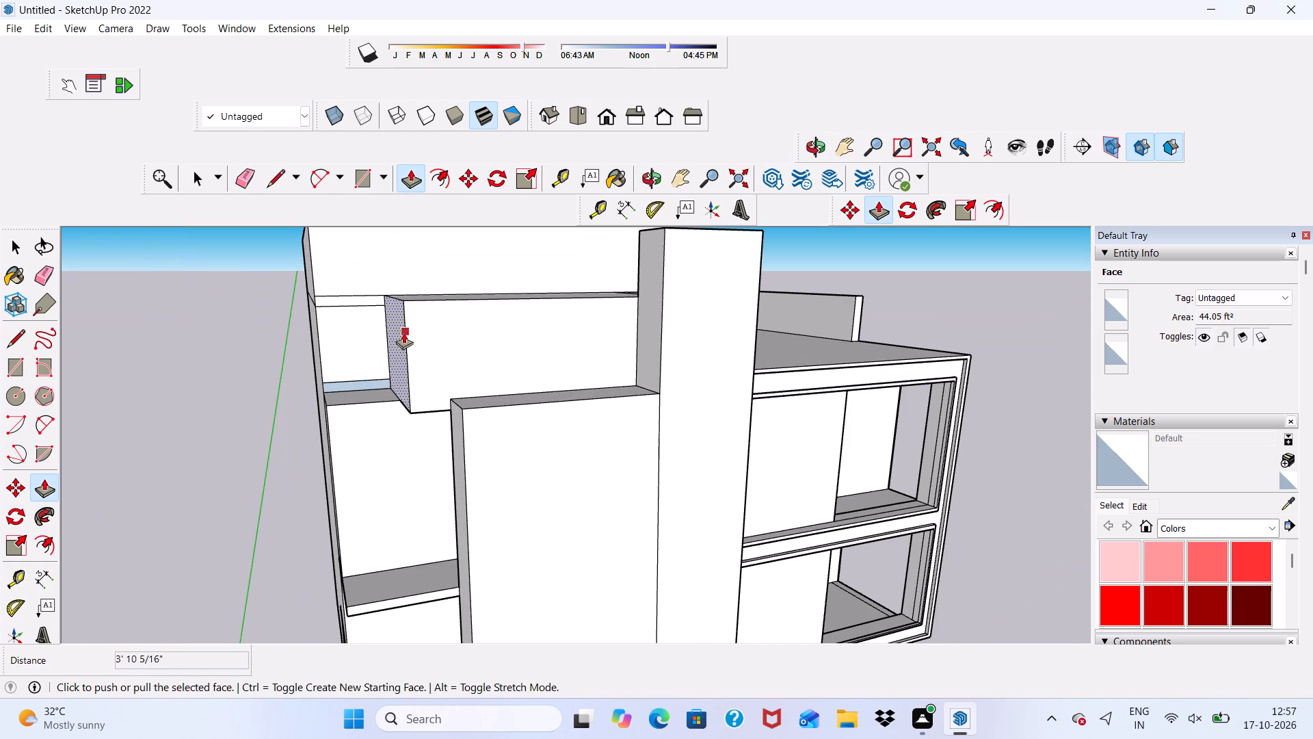
{"action": "left_click_drag", "start_coordinate": [396, 337], "coordinate": [472, 390]}
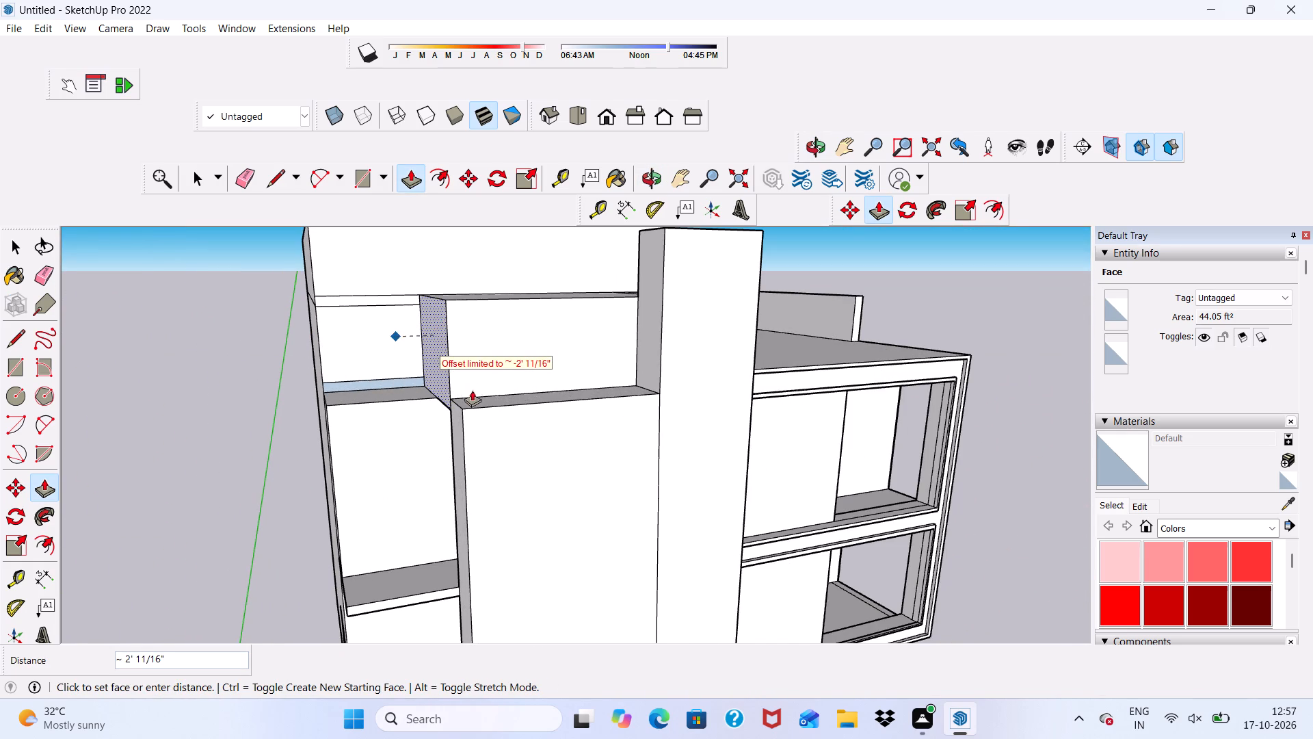
{"action": "left_click_drag", "start_coordinate": [472, 390], "coordinate": [460, 396]}
{"action": "left_click", "coordinate": [460, 397]}
{"action": "scroll", "coordinate": [382, 299], "scroll_direction": "down", "scroll_amount": 6}
{"action": "scroll", "coordinate": [430, 358], "scroll_direction": "up", "scroll_amount": 6}
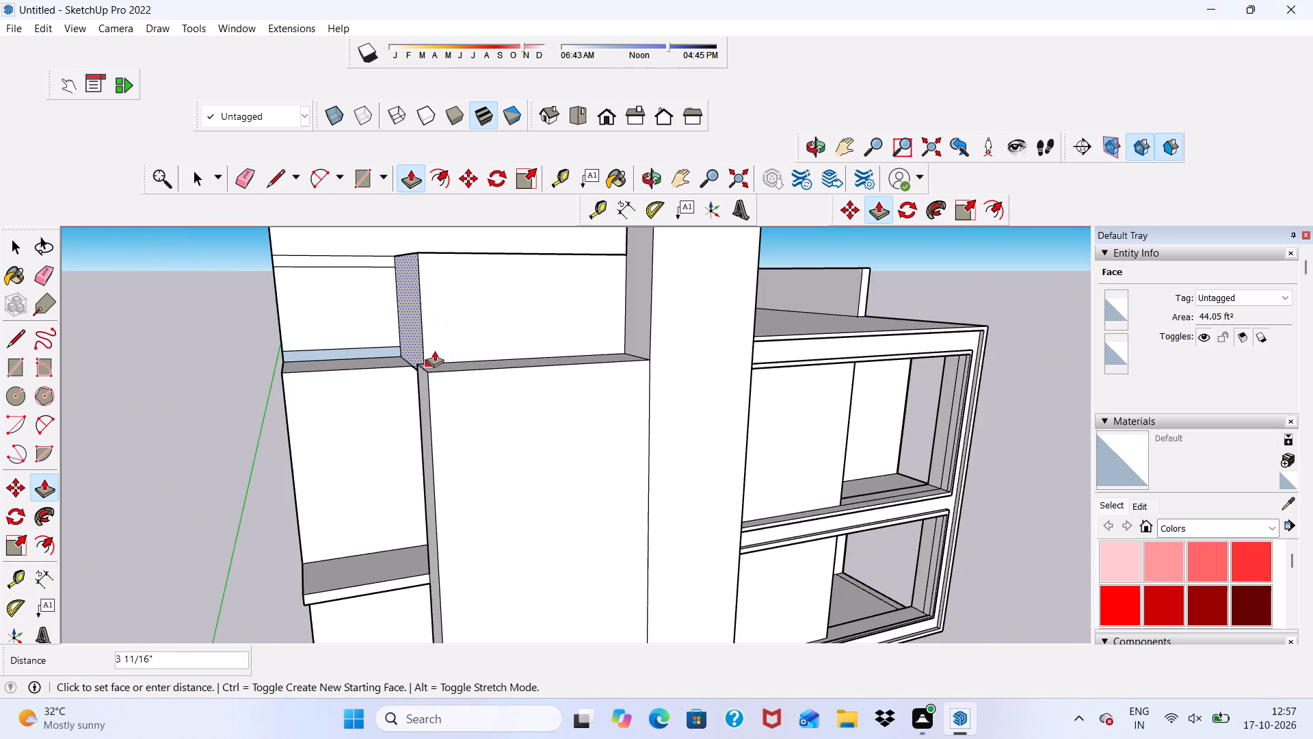
{"action": "scroll", "coordinate": [434, 356], "scroll_direction": "up", "scroll_amount": 4}
{"action": "left_click", "coordinate": [434, 366]}
Examine the front panel, the box frames and the recess interiors from the far end of the building.
{"action": "middle_click_drag", "start_coordinate": [417, 370], "coordinate": [566, 352]}
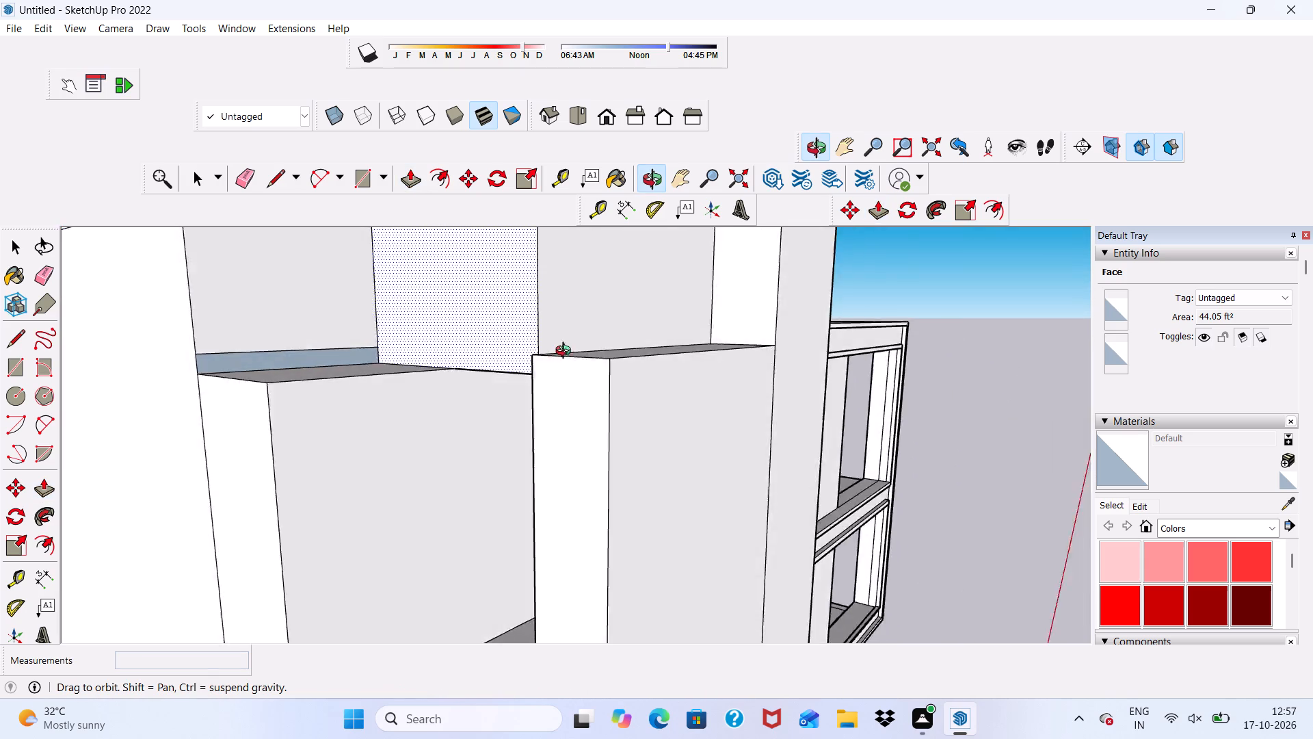
{"action": "middle_click_drag", "start_coordinate": [566, 352], "coordinate": [194, 361]}
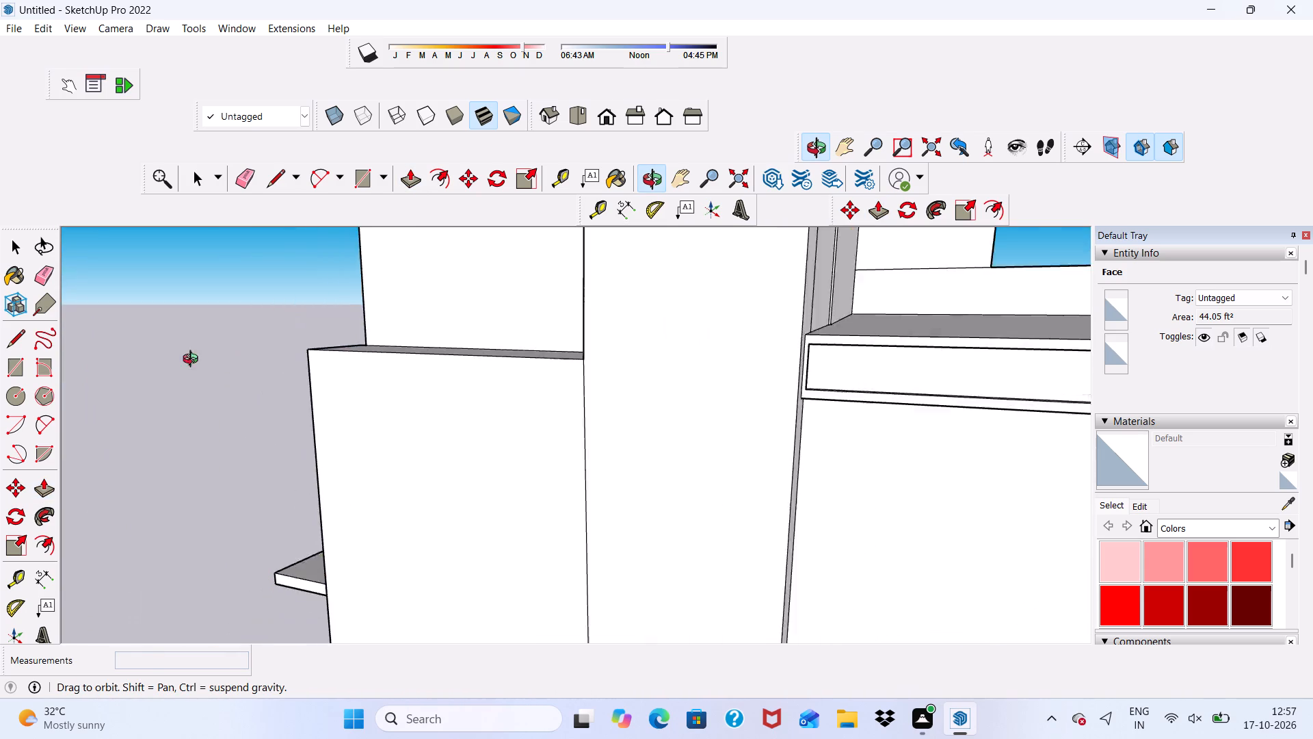
{"action": "middle_click_drag", "start_coordinate": [194, 361], "coordinate": [166, 361]}
{"action": "scroll", "coordinate": [323, 324], "scroll_direction": "down", "scroll_amount": 6}
{"action": "middle_click_drag", "start_coordinate": [652, 407], "coordinate": [359, 368]}
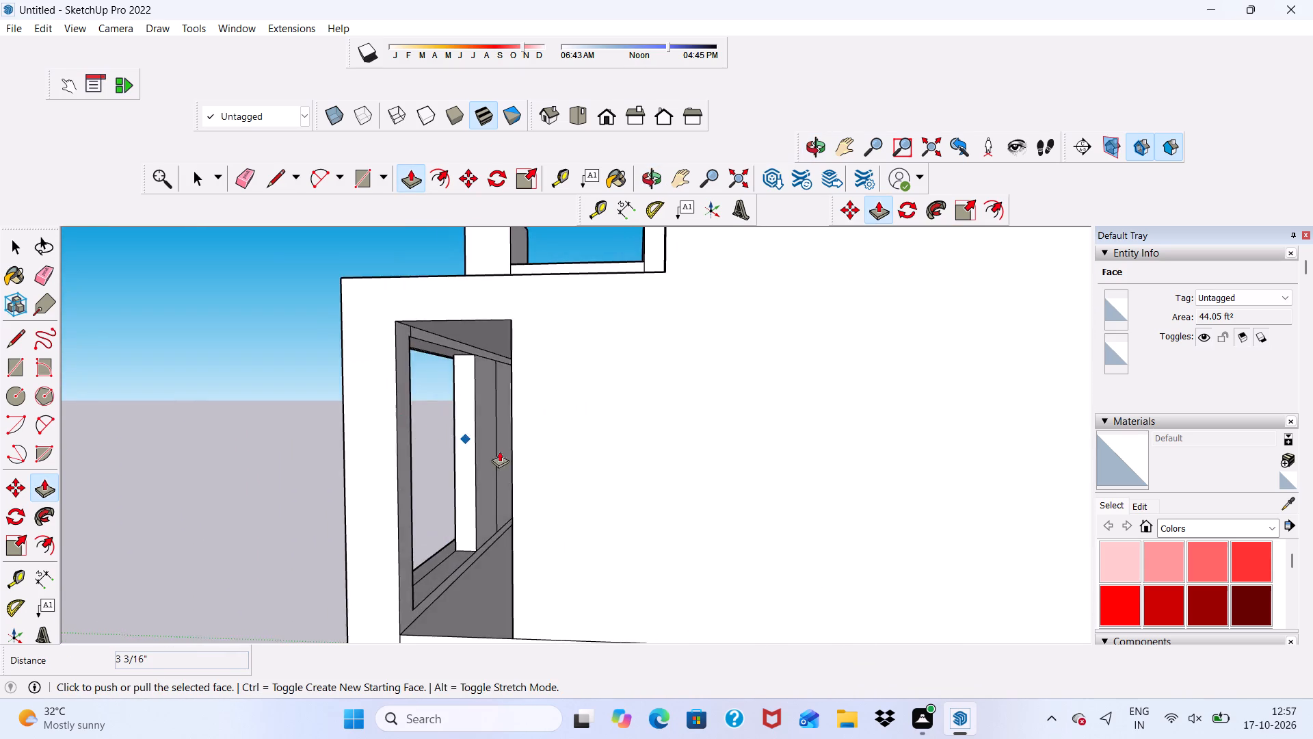
{"action": "scroll", "coordinate": [536, 457], "scroll_direction": "up", "scroll_amount": 10}
{"action": "scroll", "coordinate": [499, 395], "scroll_direction": "down", "scroll_amount": 14}
{"action": "middle_click_drag", "start_coordinate": [637, 396], "coordinate": [640, 396]}
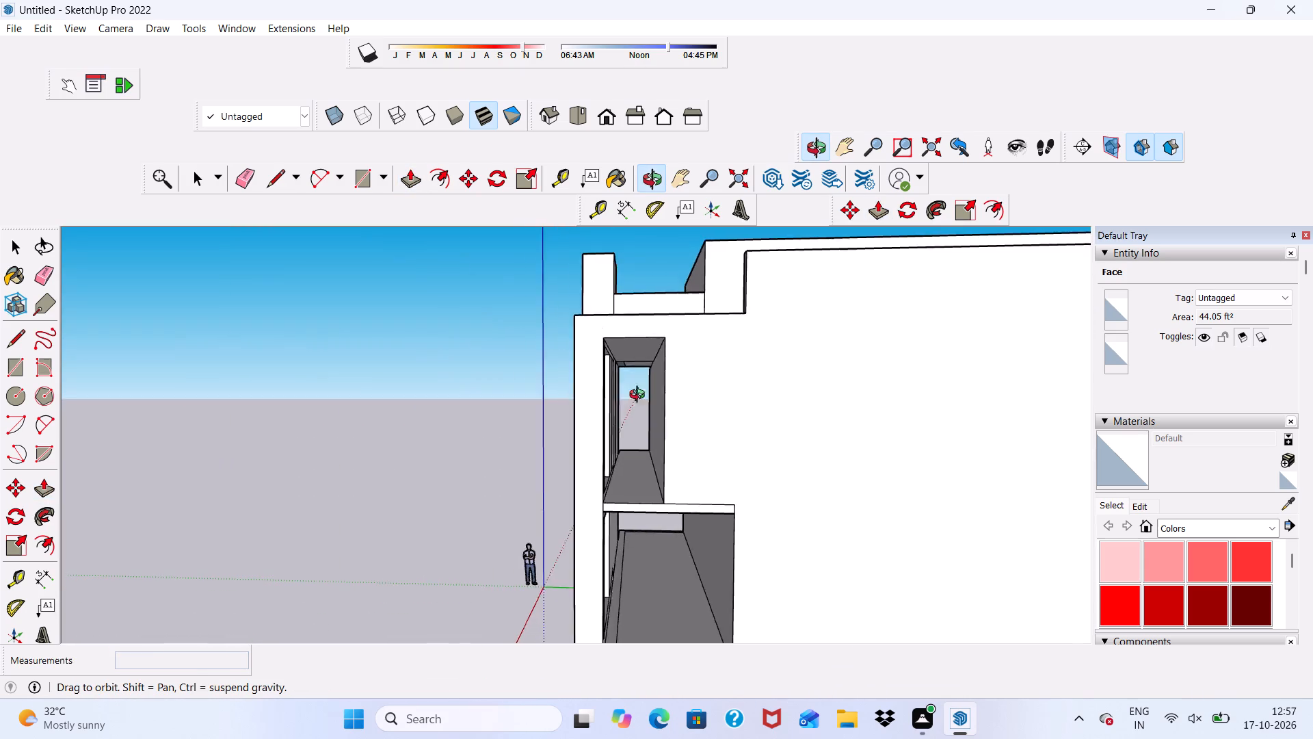
{"action": "middle_click_drag", "start_coordinate": [640, 396], "coordinate": [784, 428]}
{"action": "scroll", "coordinate": [601, 491], "scroll_direction": "up", "scroll_amount": 9}
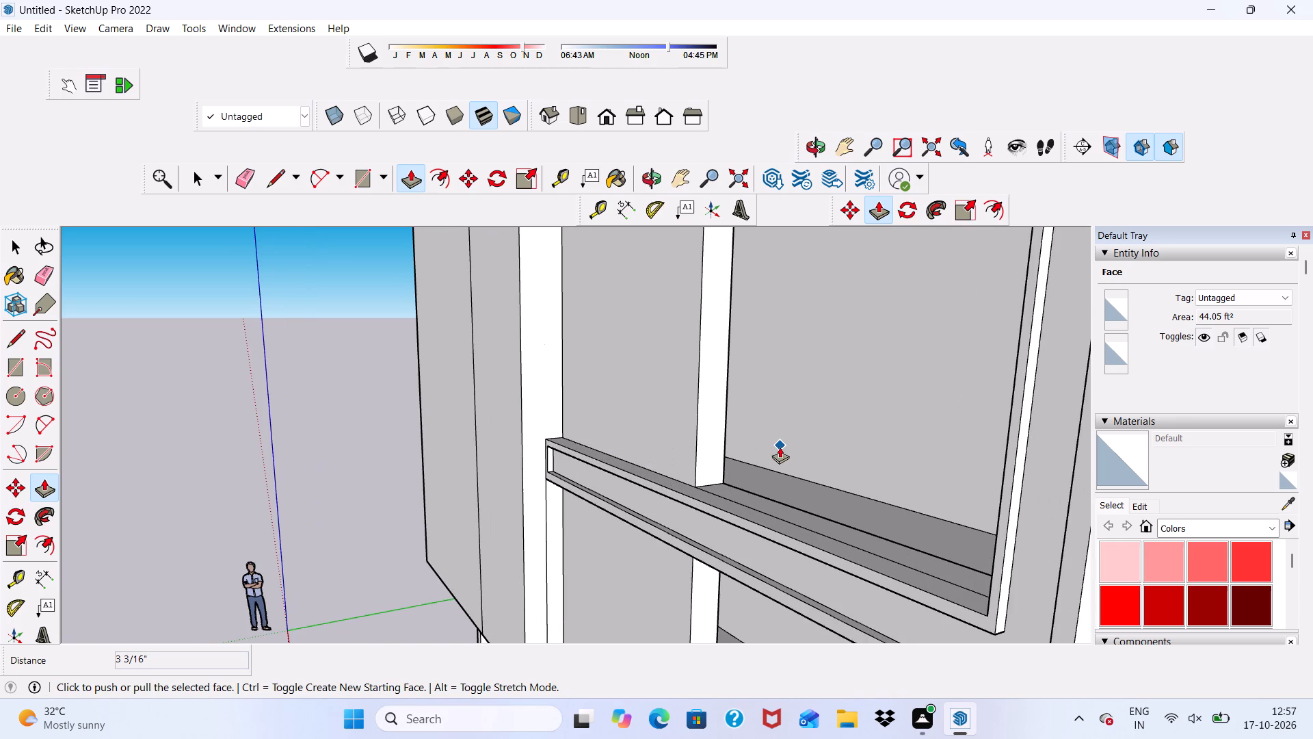
{"action": "middle_click_drag", "start_coordinate": [780, 447], "coordinate": [714, 444]}
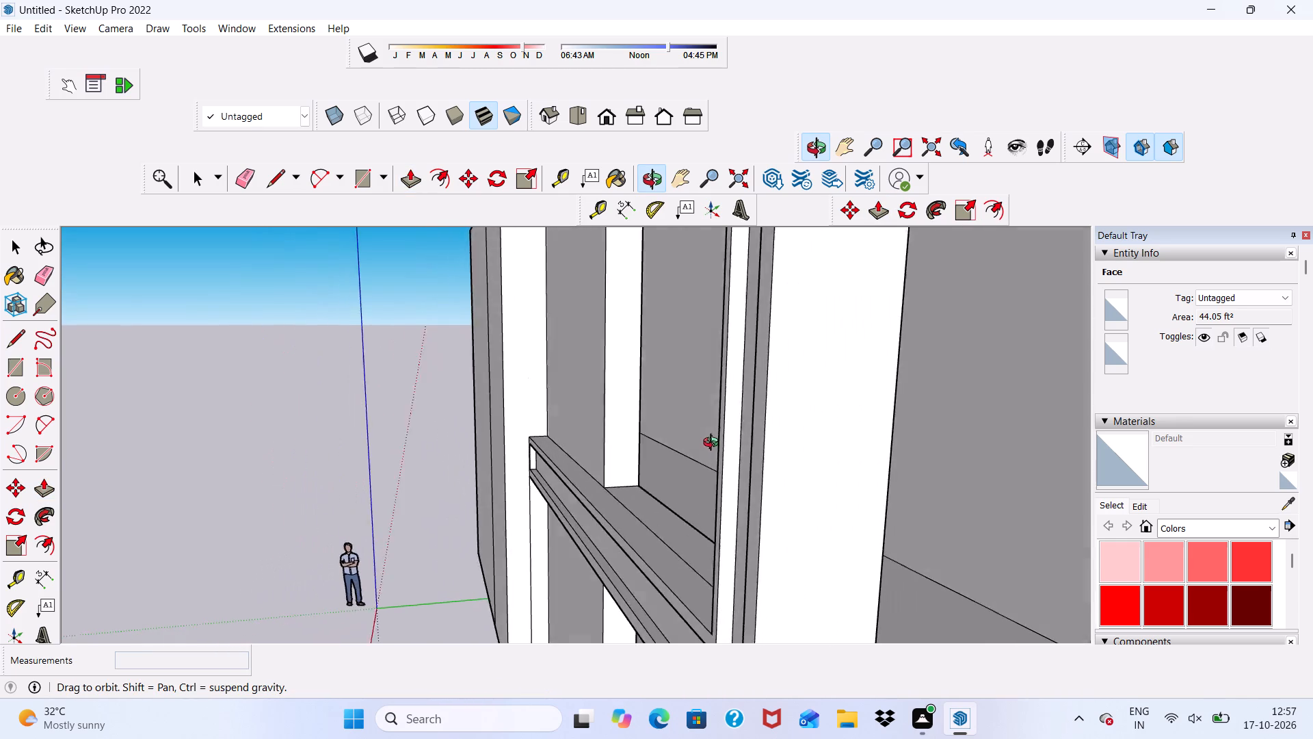
{"action": "middle_click_drag", "start_coordinate": [714, 444], "coordinate": [686, 450]}
{"action": "scroll", "coordinate": [754, 464], "scroll_direction": "up", "scroll_amount": 3}
{"action": "scroll", "coordinate": [688, 364], "scroll_direction": "down", "scroll_amount": 10}
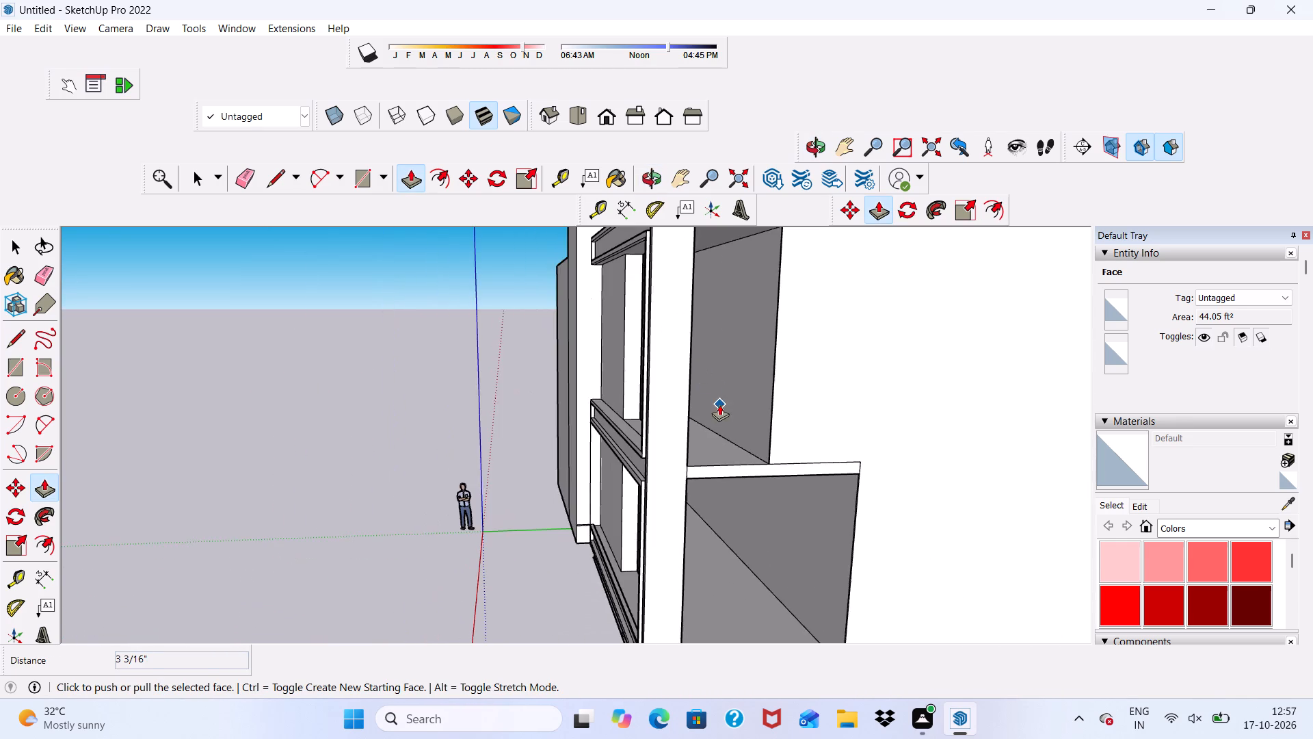
{"action": "middle_click_drag", "start_coordinate": [719, 404], "coordinate": [659, 439]}
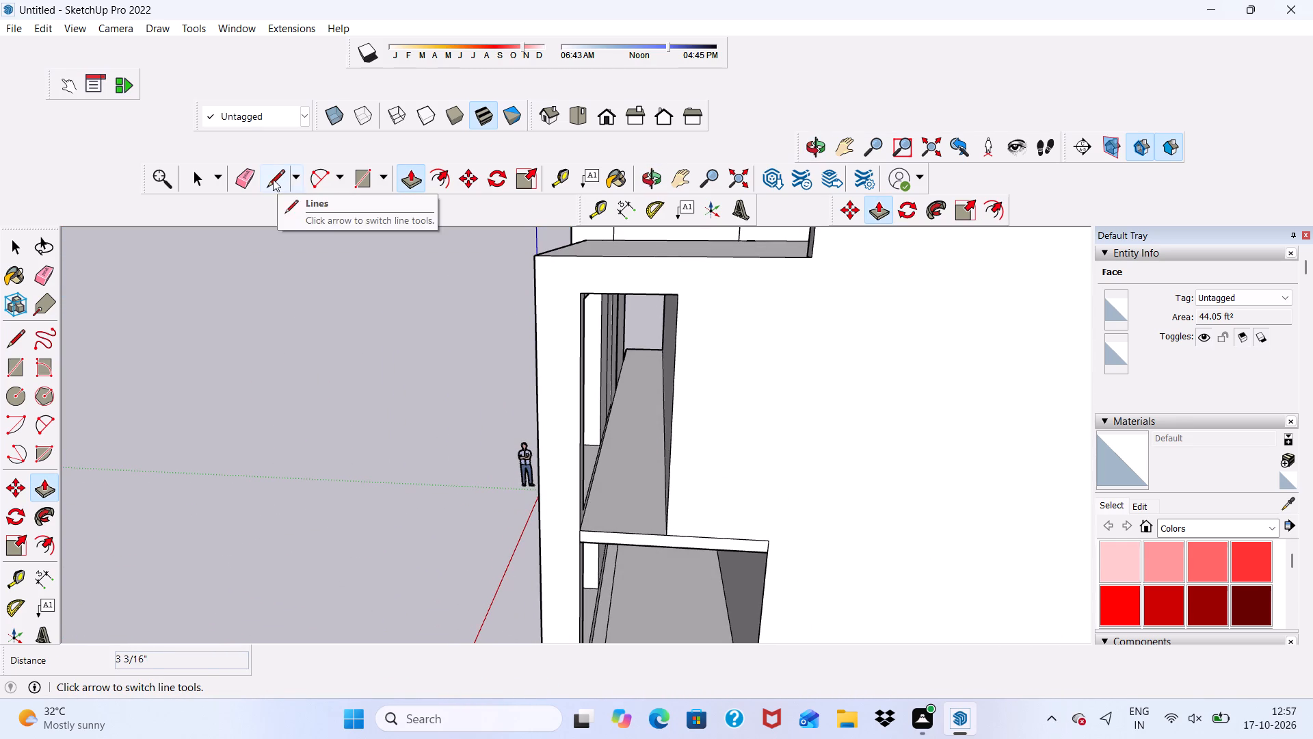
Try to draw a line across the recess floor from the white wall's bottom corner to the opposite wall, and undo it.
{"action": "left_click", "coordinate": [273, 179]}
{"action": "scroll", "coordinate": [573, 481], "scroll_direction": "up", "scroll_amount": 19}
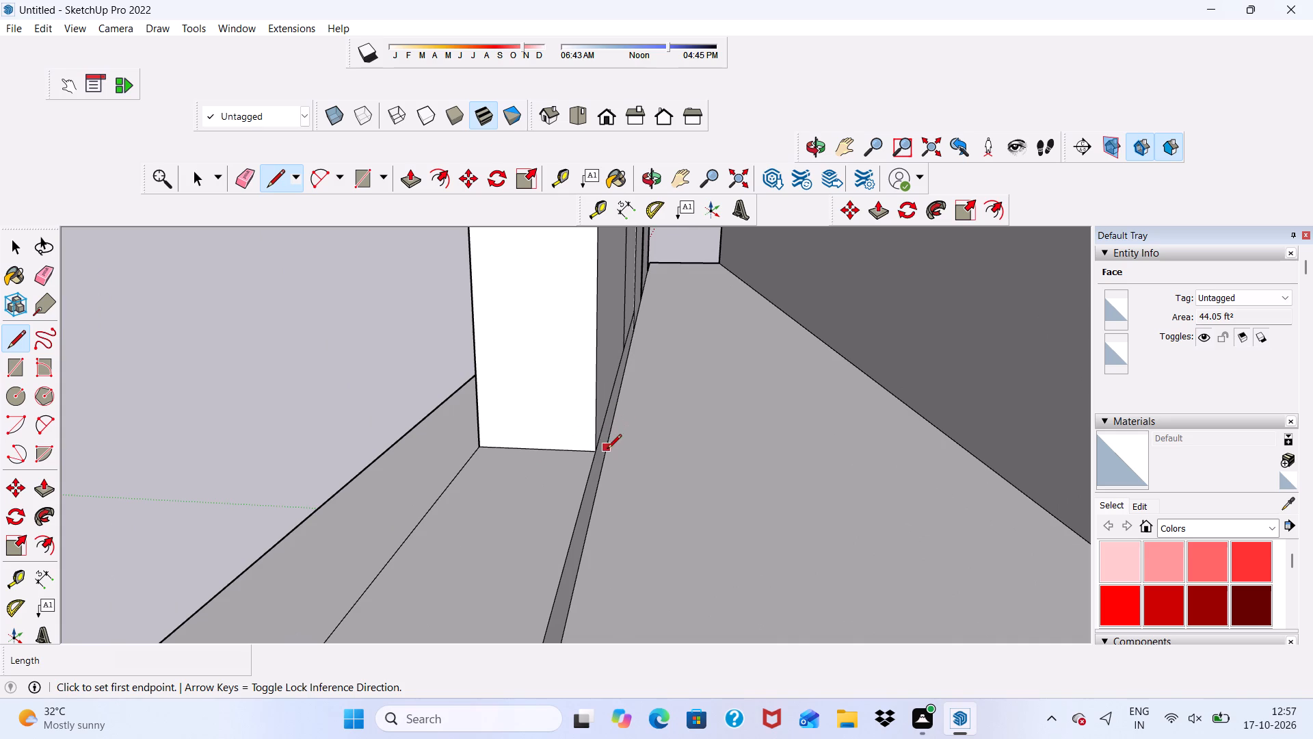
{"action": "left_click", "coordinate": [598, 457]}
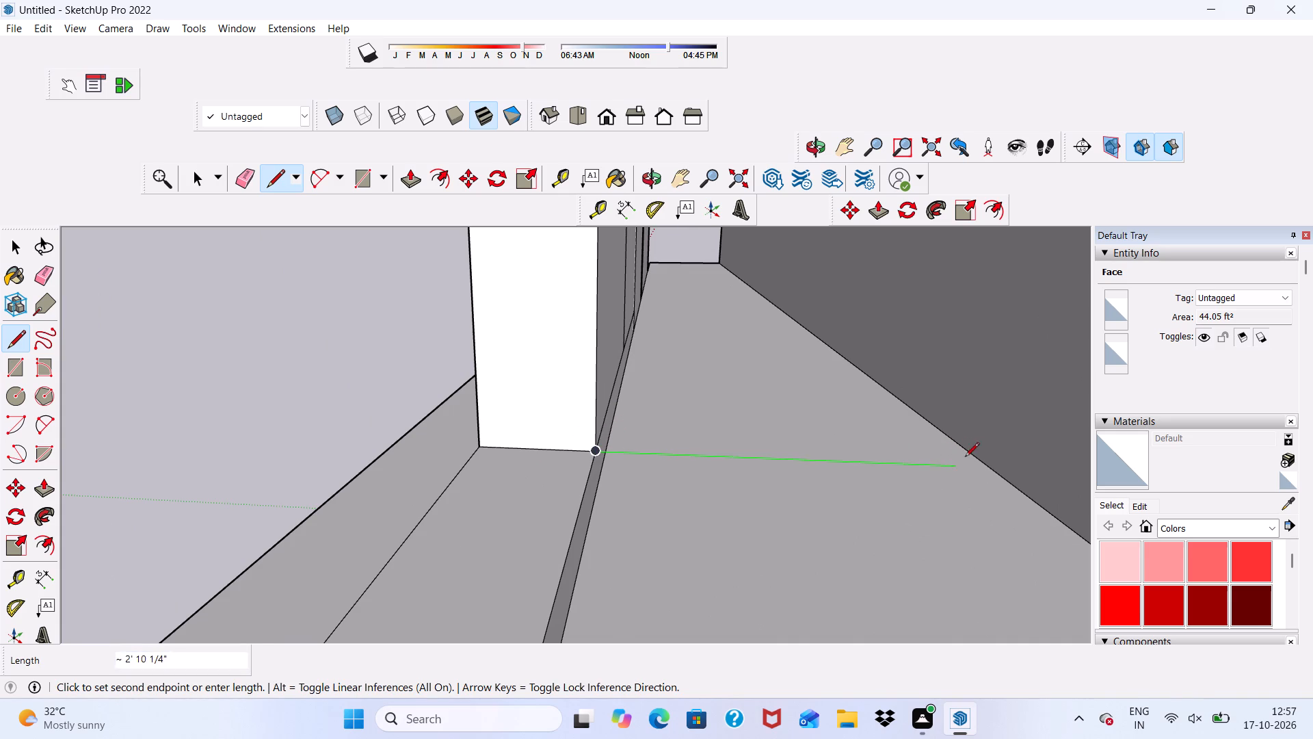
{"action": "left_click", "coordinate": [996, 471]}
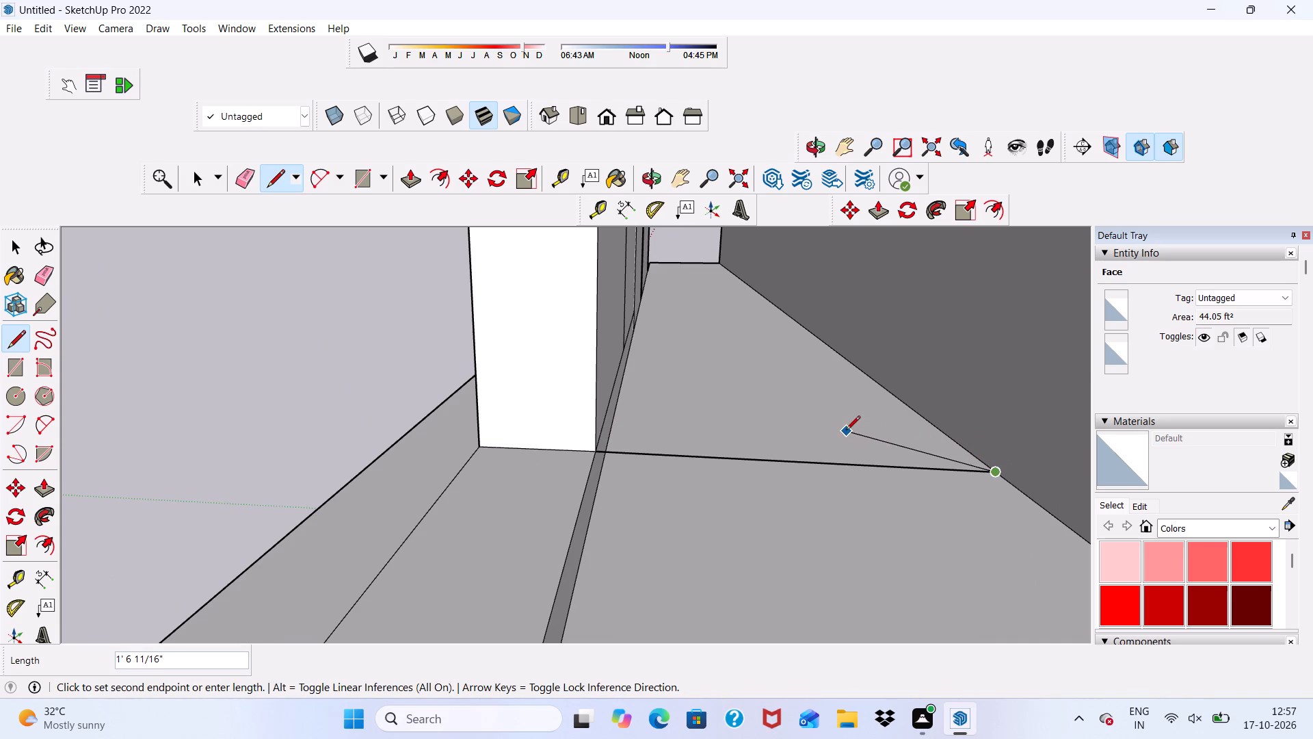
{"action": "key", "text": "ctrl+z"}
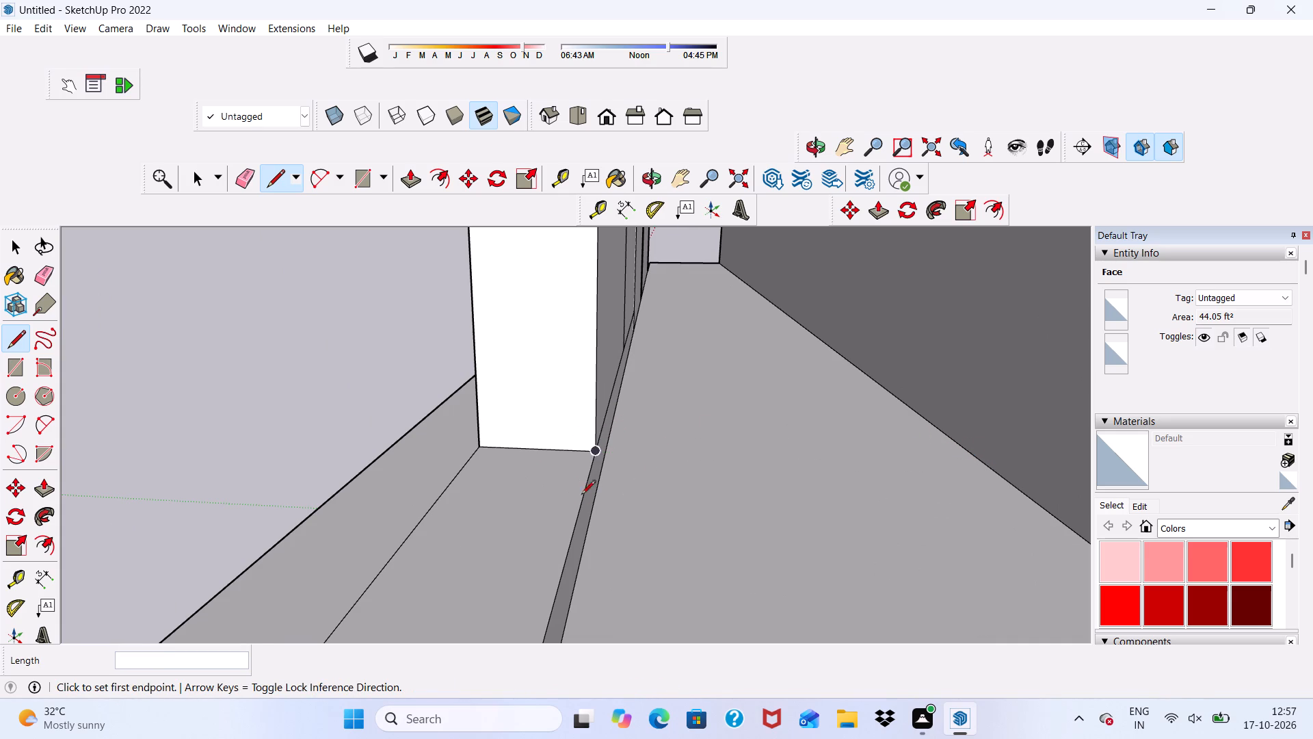
Draw a line about 3' 8 3/16" long across the recess floor, from the floor edge beside the white wall to the opposite wall.
{"action": "left_click", "coordinate": [609, 454]}
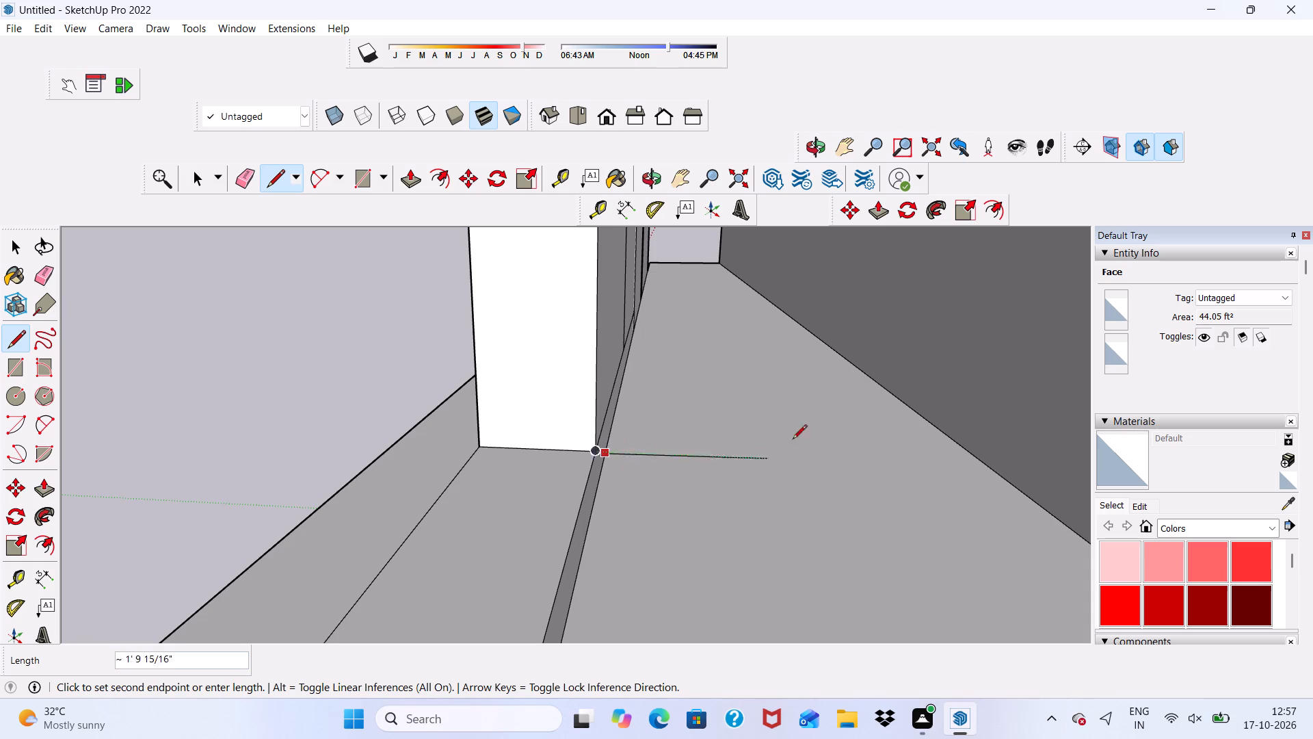
{"action": "left_click", "coordinate": [988, 468]}
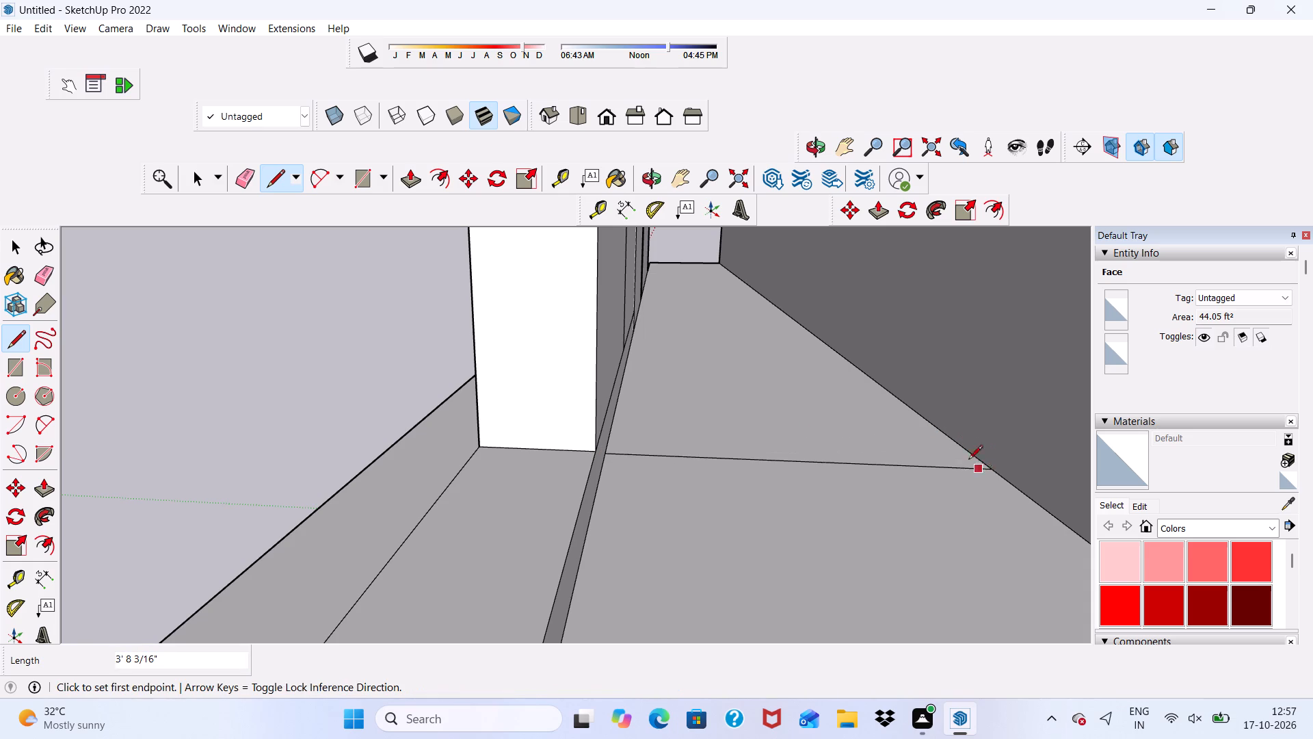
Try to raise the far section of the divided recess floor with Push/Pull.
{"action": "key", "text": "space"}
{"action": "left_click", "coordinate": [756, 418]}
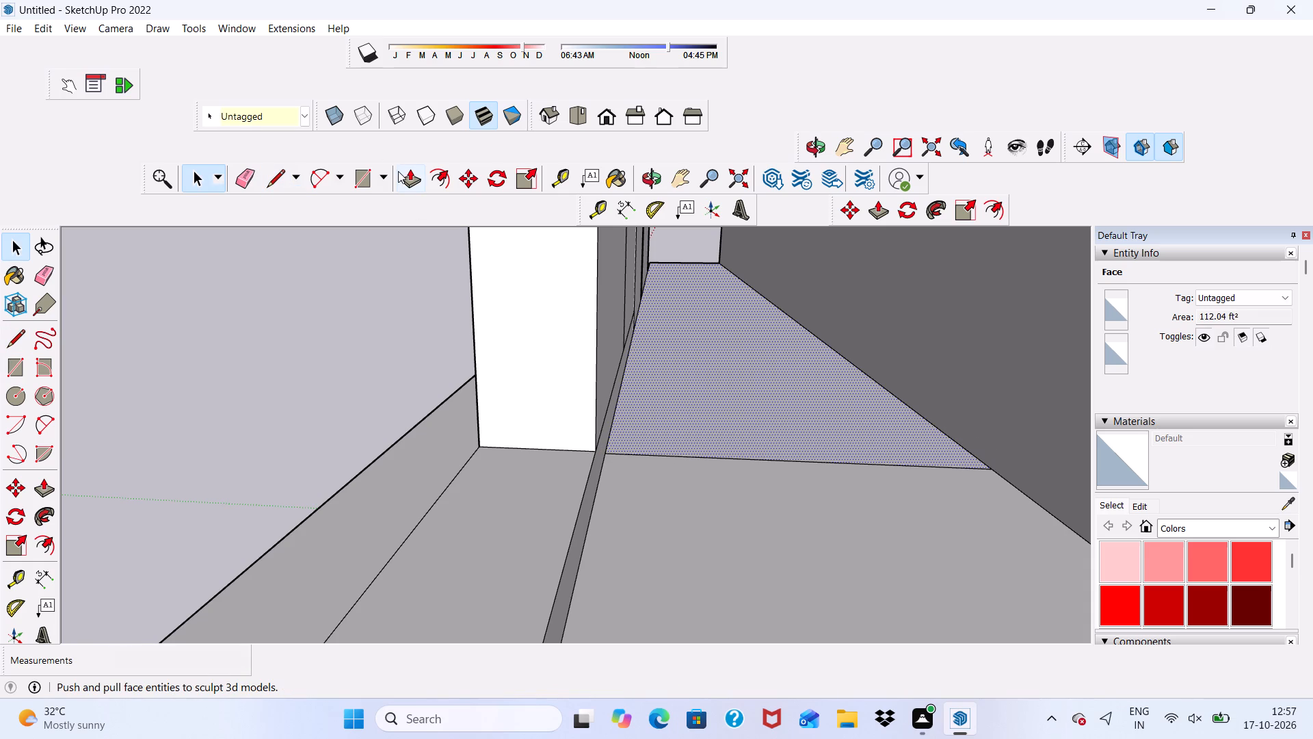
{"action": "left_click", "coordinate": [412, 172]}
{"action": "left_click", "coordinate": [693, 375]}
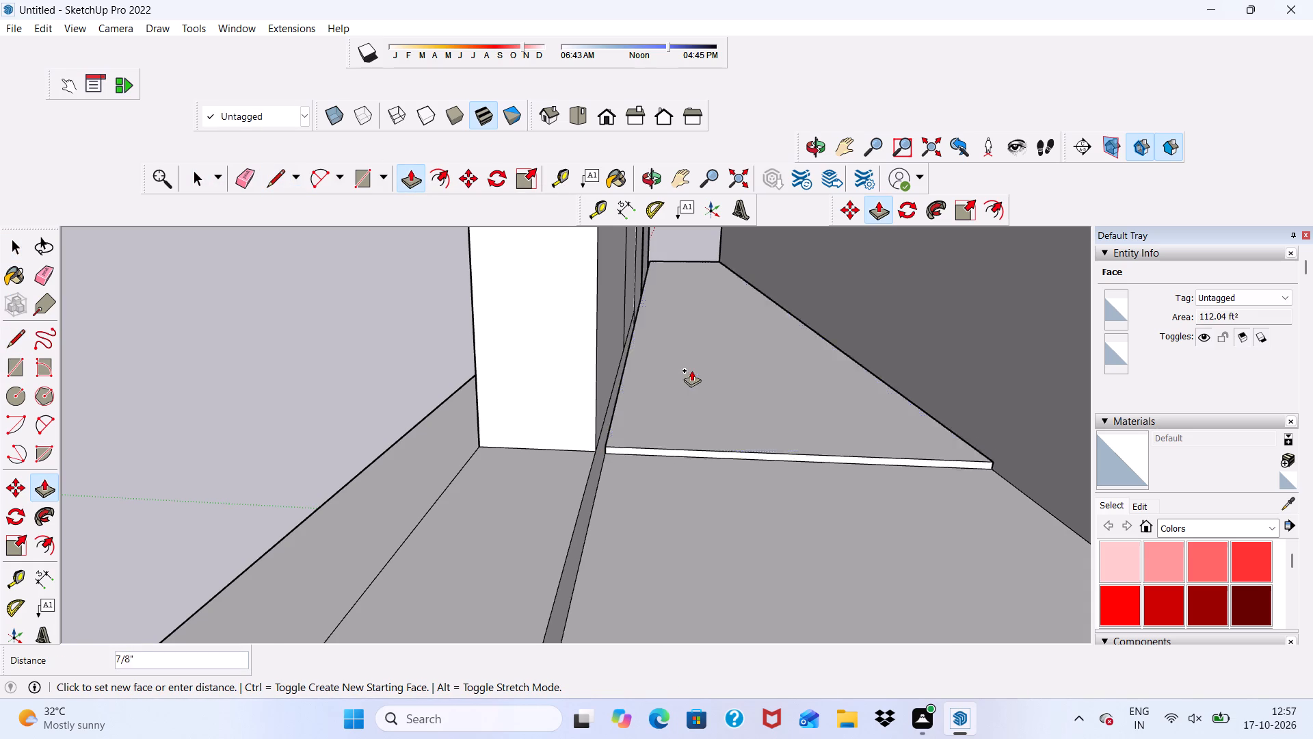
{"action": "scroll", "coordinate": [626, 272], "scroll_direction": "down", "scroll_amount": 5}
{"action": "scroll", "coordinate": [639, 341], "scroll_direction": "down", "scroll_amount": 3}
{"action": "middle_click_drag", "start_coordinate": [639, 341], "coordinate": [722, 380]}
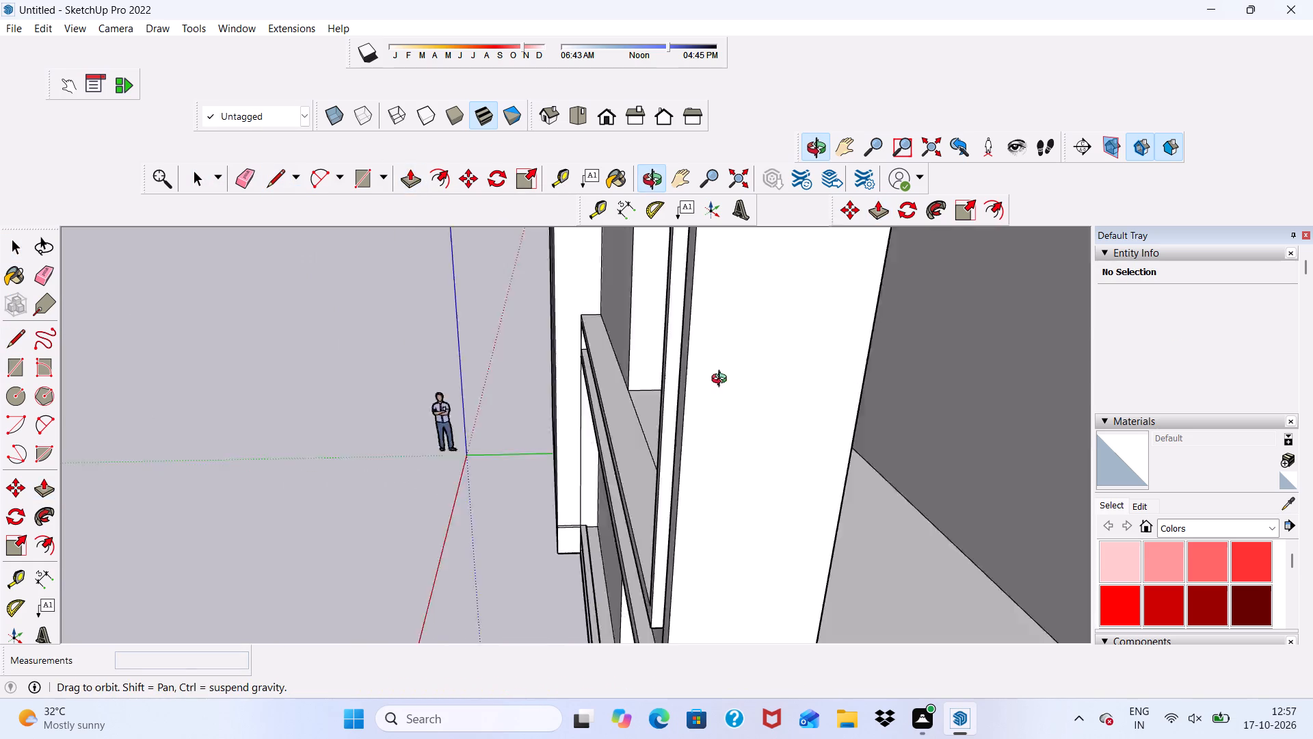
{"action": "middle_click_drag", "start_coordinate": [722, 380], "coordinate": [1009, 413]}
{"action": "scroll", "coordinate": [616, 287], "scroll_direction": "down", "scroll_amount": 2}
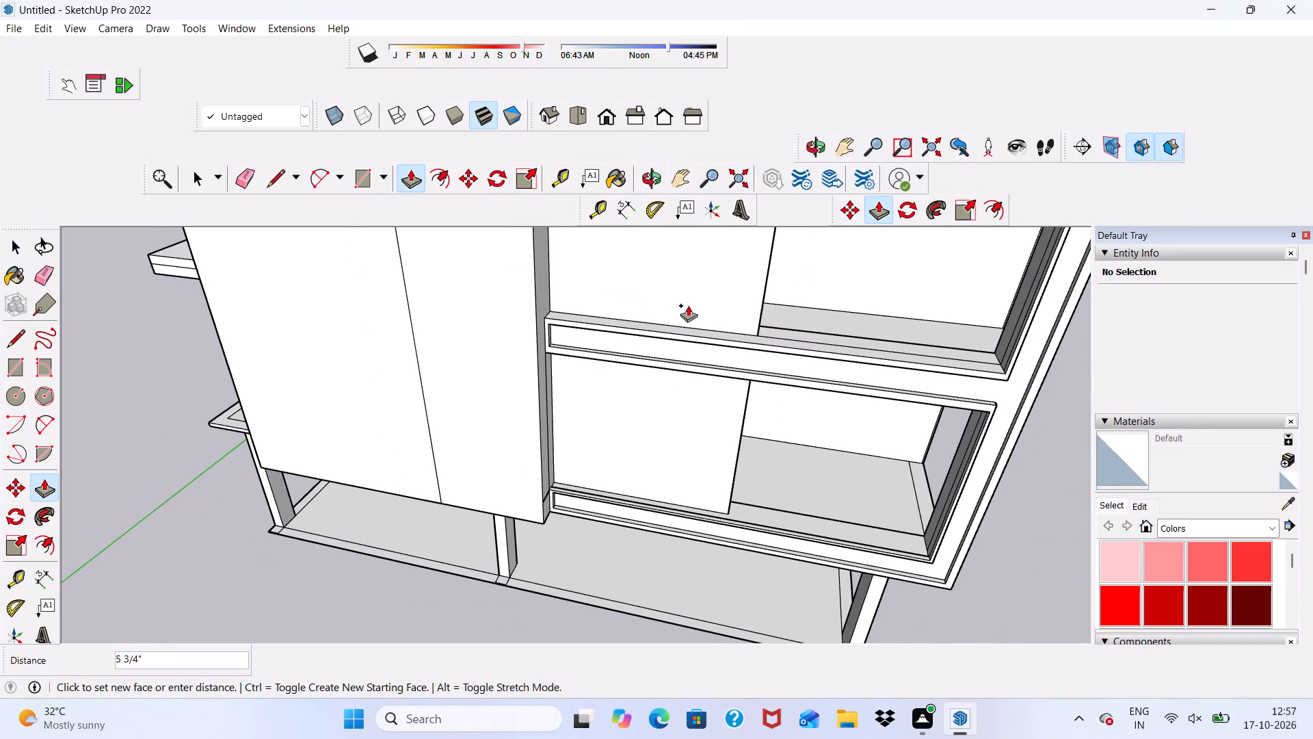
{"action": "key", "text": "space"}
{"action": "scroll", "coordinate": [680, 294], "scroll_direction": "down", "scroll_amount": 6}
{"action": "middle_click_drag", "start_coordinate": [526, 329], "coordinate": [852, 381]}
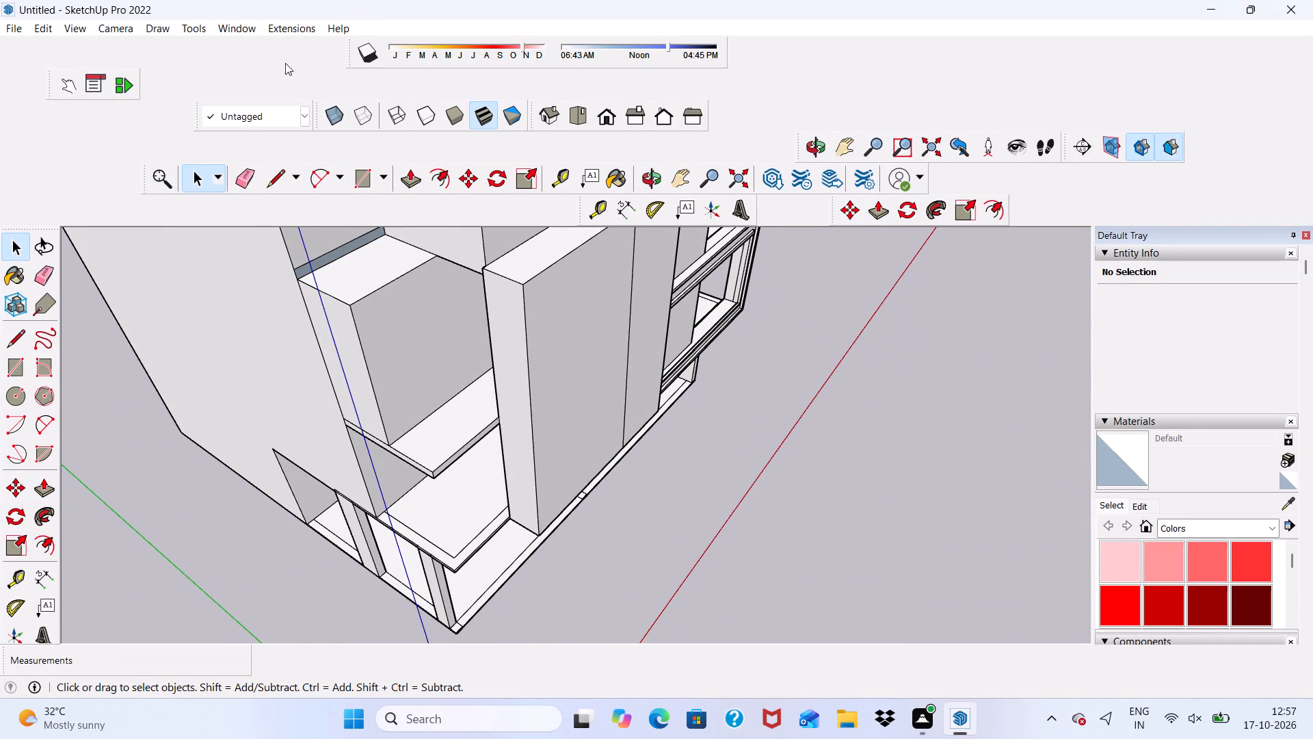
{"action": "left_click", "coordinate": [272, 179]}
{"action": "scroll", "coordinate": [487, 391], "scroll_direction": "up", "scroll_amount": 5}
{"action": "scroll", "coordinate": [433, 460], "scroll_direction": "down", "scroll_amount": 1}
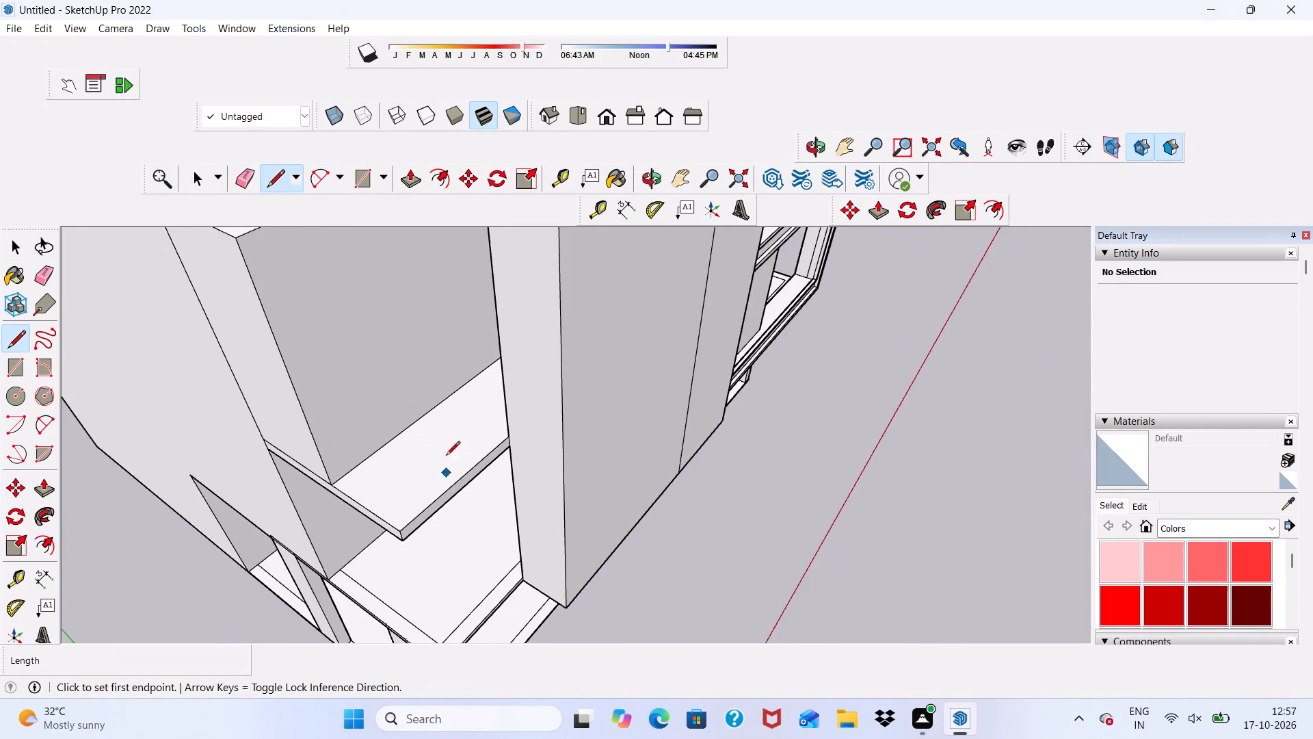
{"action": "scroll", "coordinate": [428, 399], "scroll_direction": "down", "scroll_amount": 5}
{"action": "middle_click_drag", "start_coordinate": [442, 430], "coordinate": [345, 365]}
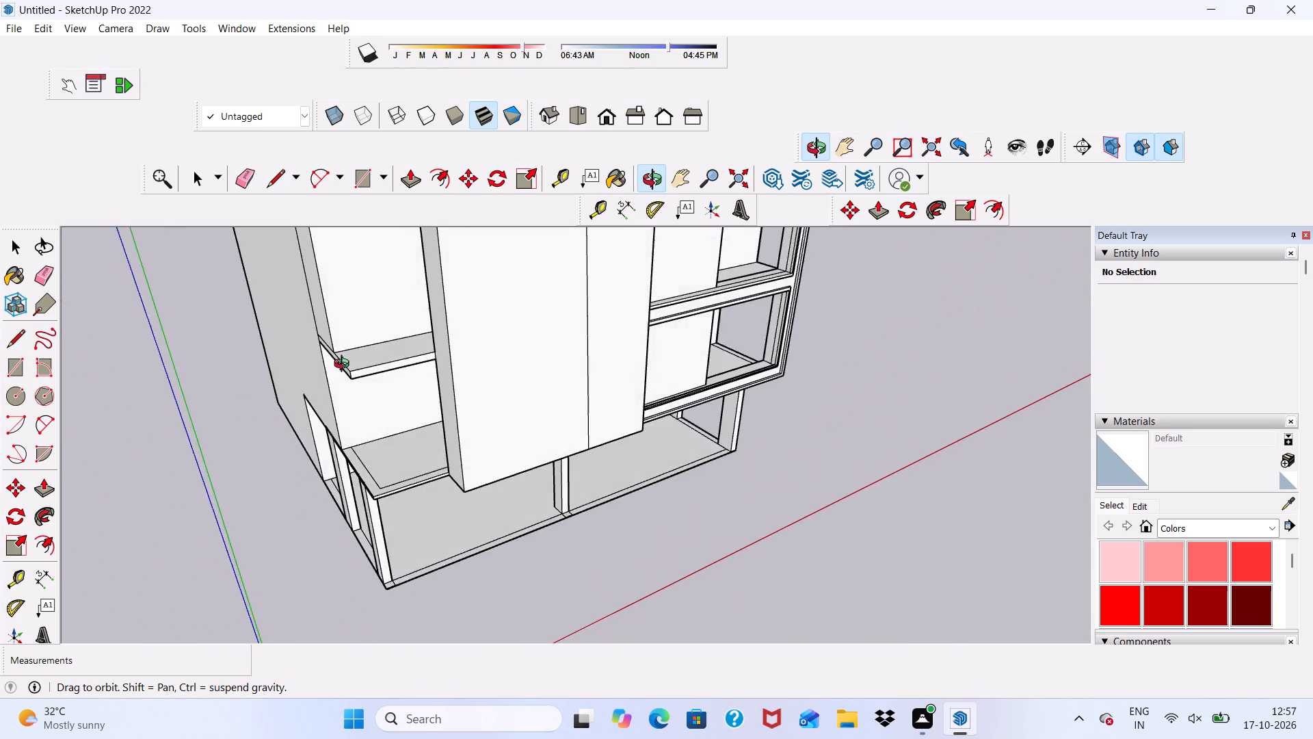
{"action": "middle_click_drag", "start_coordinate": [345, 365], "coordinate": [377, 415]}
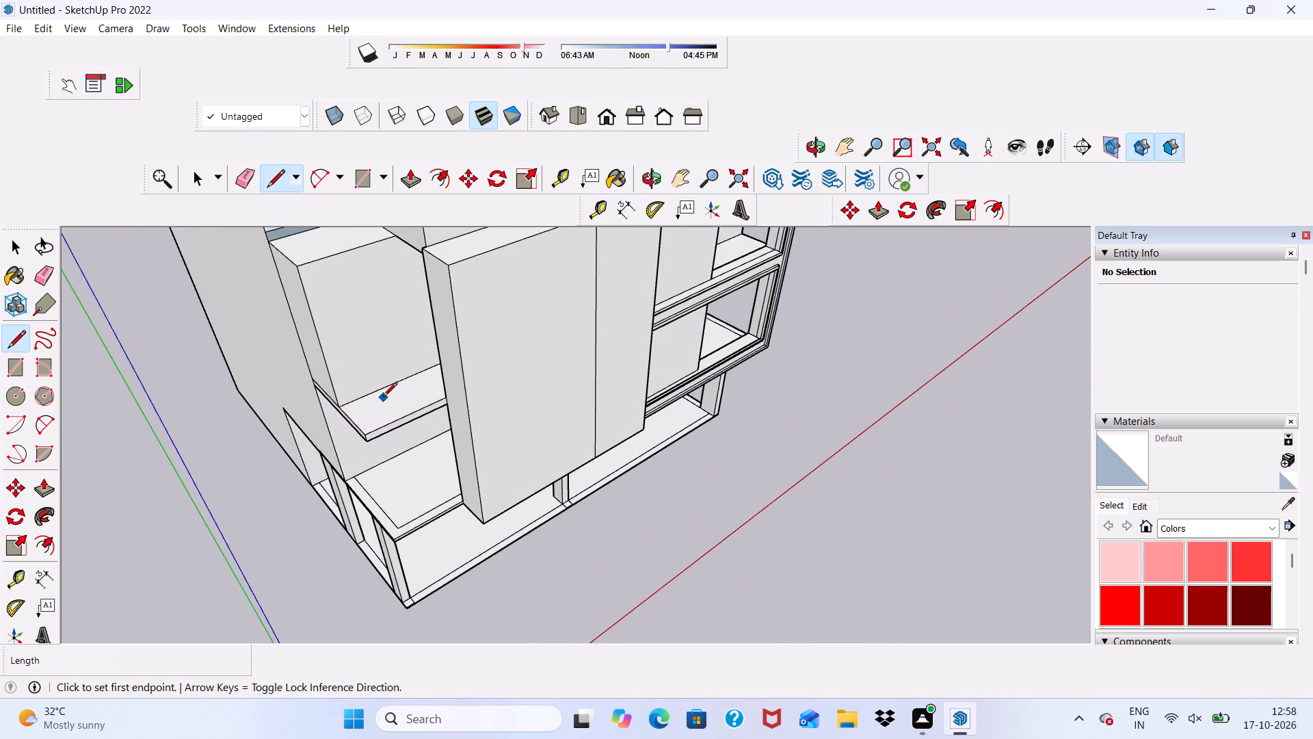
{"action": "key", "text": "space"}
Push the wall face above the middle shelf slab, beside the tall front panel, inward by about 3' 5 5/8".
{"action": "scroll", "coordinate": [351, 324], "scroll_direction": "up", "scroll_amount": 3}
{"action": "left_click", "coordinate": [345, 321]}
{"action": "scroll", "coordinate": [345, 324], "scroll_direction": "down", "scroll_amount": 11}
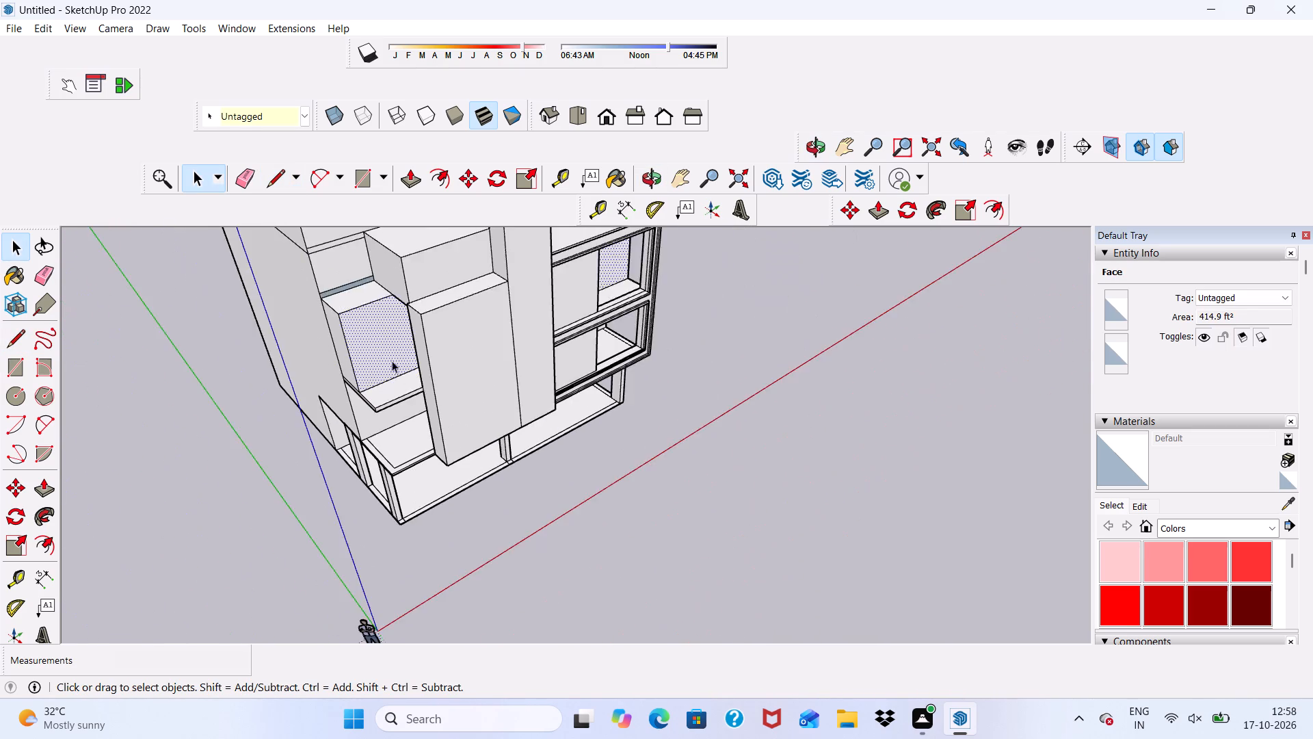
{"action": "middle_click_drag", "start_coordinate": [398, 376], "coordinate": [534, 394]}
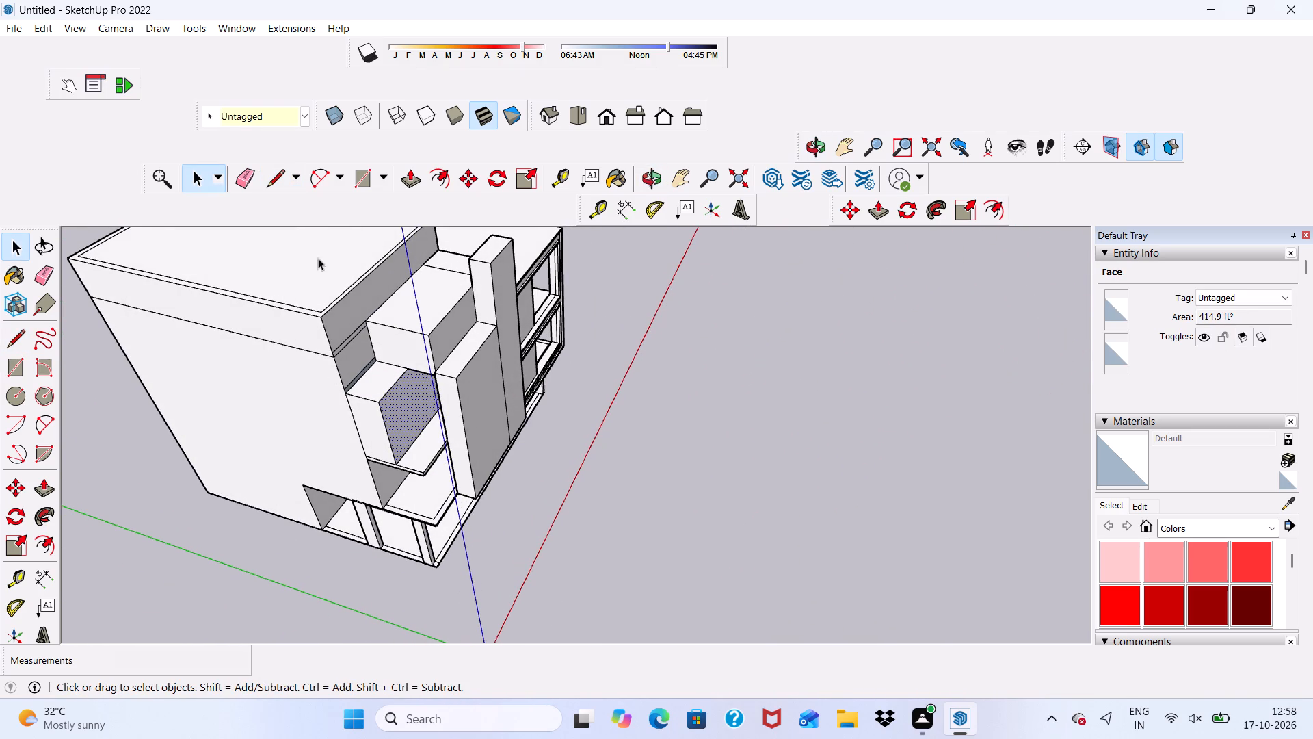
{"action": "left_click", "coordinate": [411, 171]}
{"action": "scroll", "coordinate": [386, 410], "scroll_direction": "up", "scroll_amount": 2}
{"action": "left_click_drag", "start_coordinate": [390, 404], "coordinate": [357, 391]}
{"action": "left_click_drag", "start_coordinate": [386, 411], "coordinate": [359, 396]}
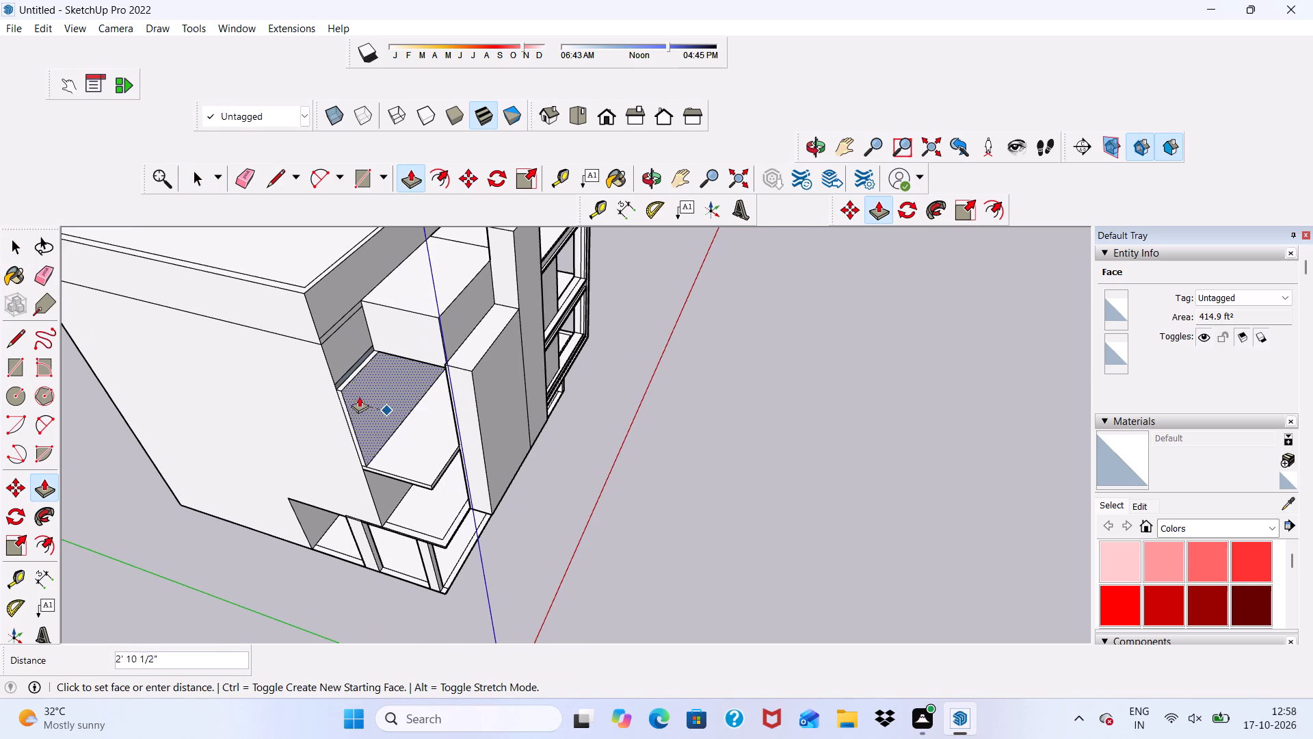
{"action": "left_click_drag", "start_coordinate": [359, 396], "coordinate": [346, 391]}
{"action": "scroll", "coordinate": [338, 374], "scroll_direction": "down", "scroll_amount": 1}
{"action": "scroll", "coordinate": [401, 409], "scroll_direction": "up", "scroll_amount": 5}
{"action": "scroll", "coordinate": [367, 361], "scroll_direction": "down", "scroll_amount": 1}
{"action": "scroll", "coordinate": [367, 361], "scroll_direction": "up", "scroll_amount": 15}
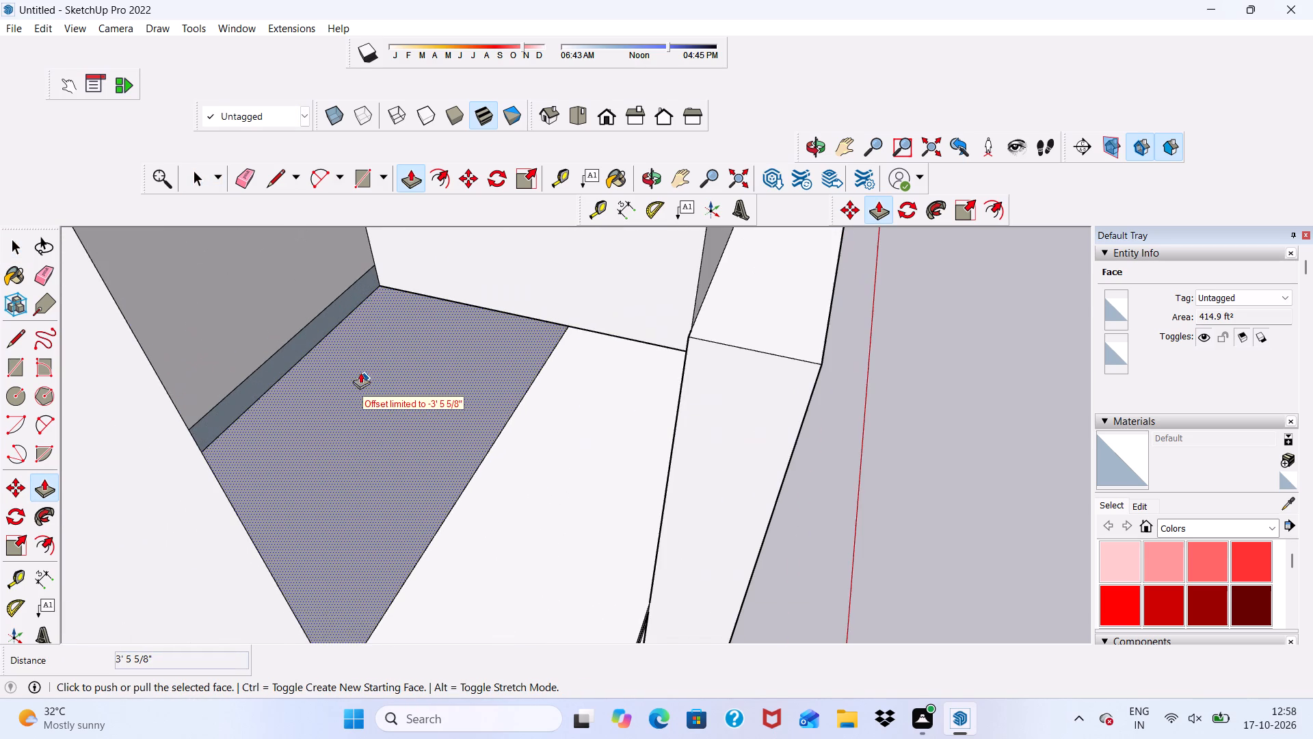
{"action": "left_click", "coordinate": [369, 397]}
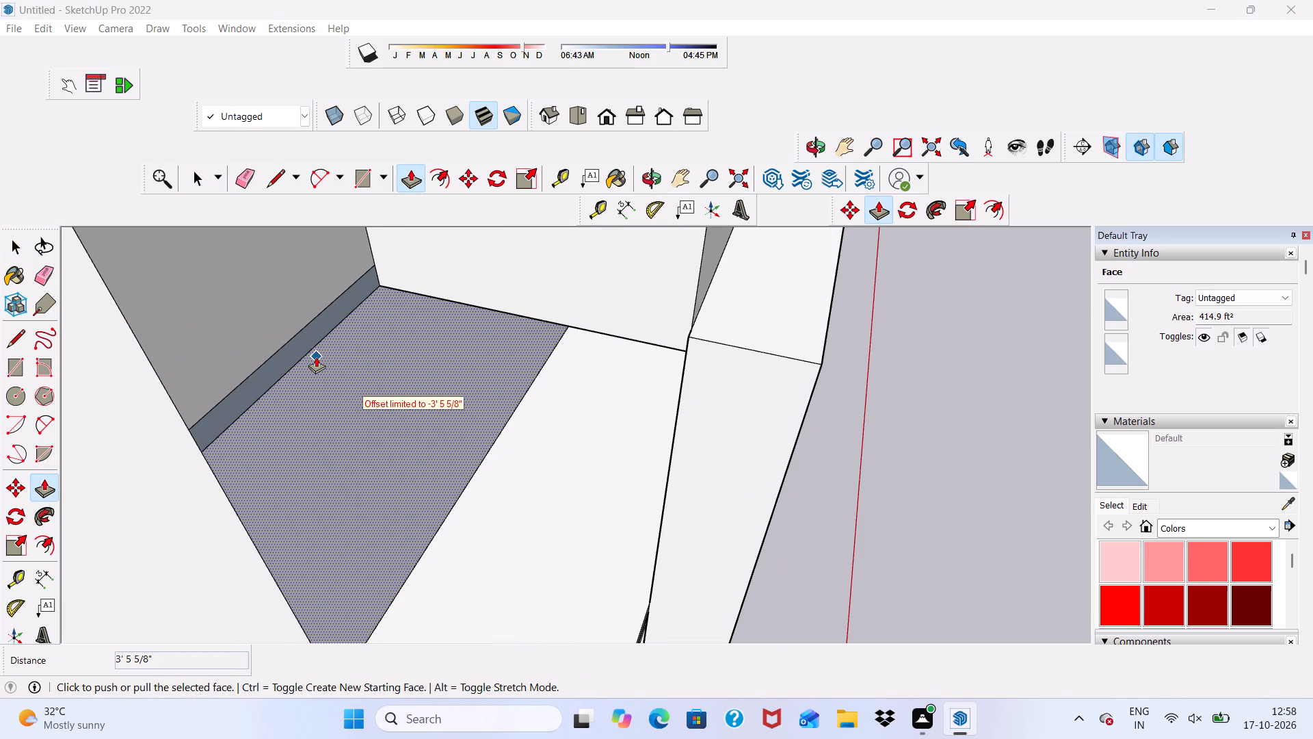
Push/Pull the wall face above the middle shelf slab by a further 3 1/8" or so, level with the narrow strip above it.
{"action": "left_click", "coordinate": [316, 356]}
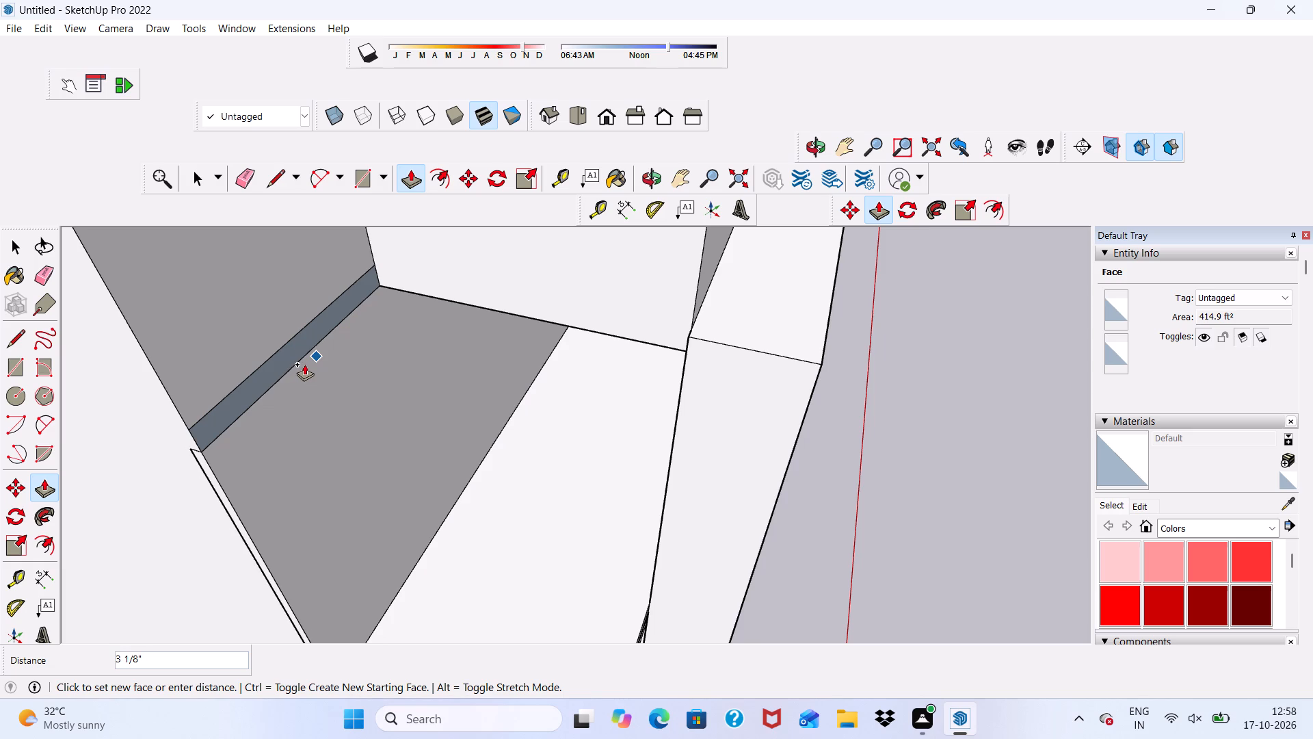
{"action": "left_click", "coordinate": [304, 364]}
Push the narrow strip above that wall face about 6 3/16", level with the wall above it.
{"action": "scroll", "coordinate": [250, 363], "scroll_direction": "up", "scroll_amount": 1}
{"action": "key", "text": "space"}
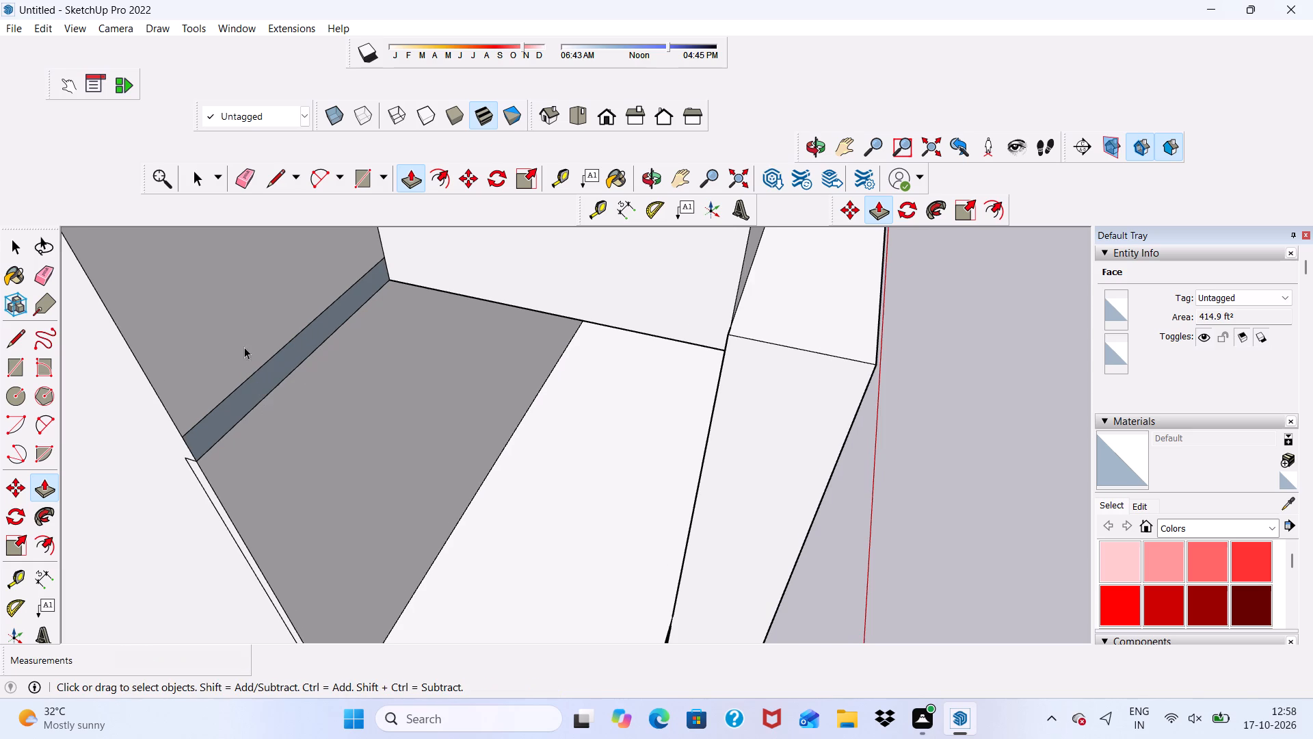
{"action": "left_click", "coordinate": [270, 385]}
{"action": "left_click", "coordinate": [409, 179]}
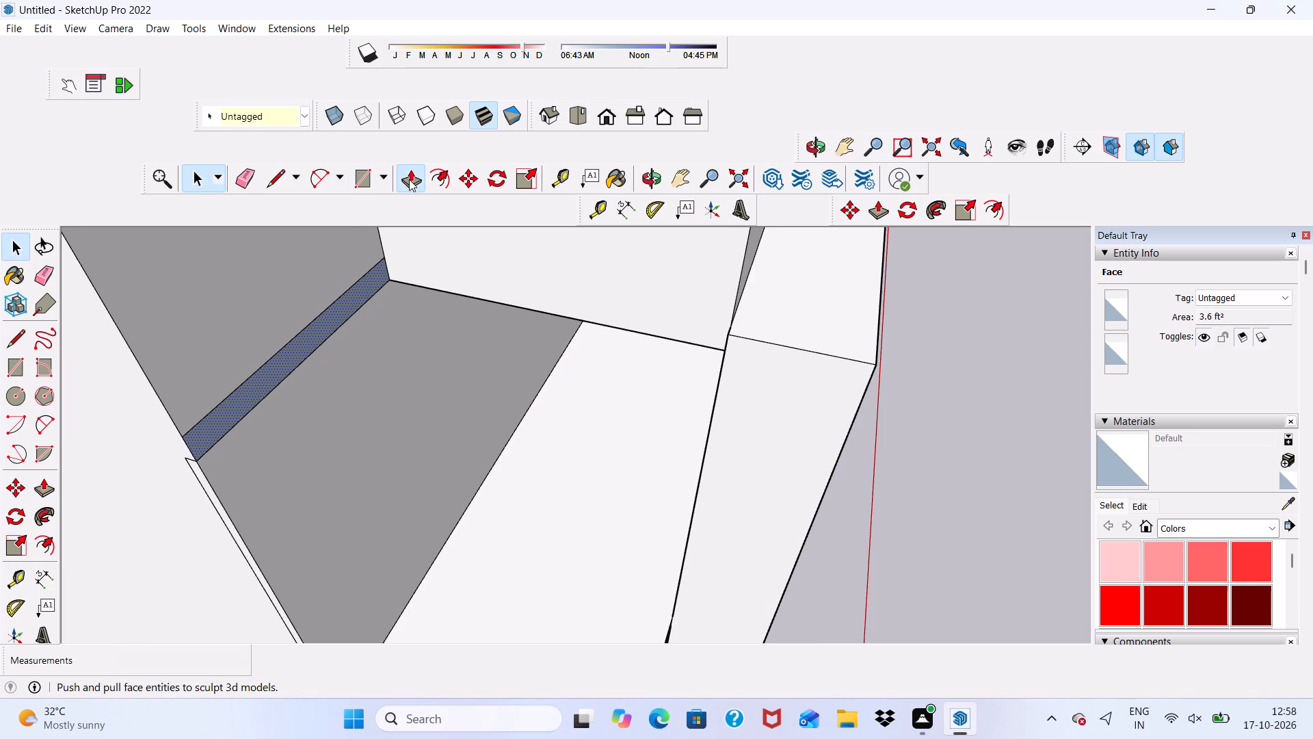
{"action": "left_click", "coordinate": [271, 369]}
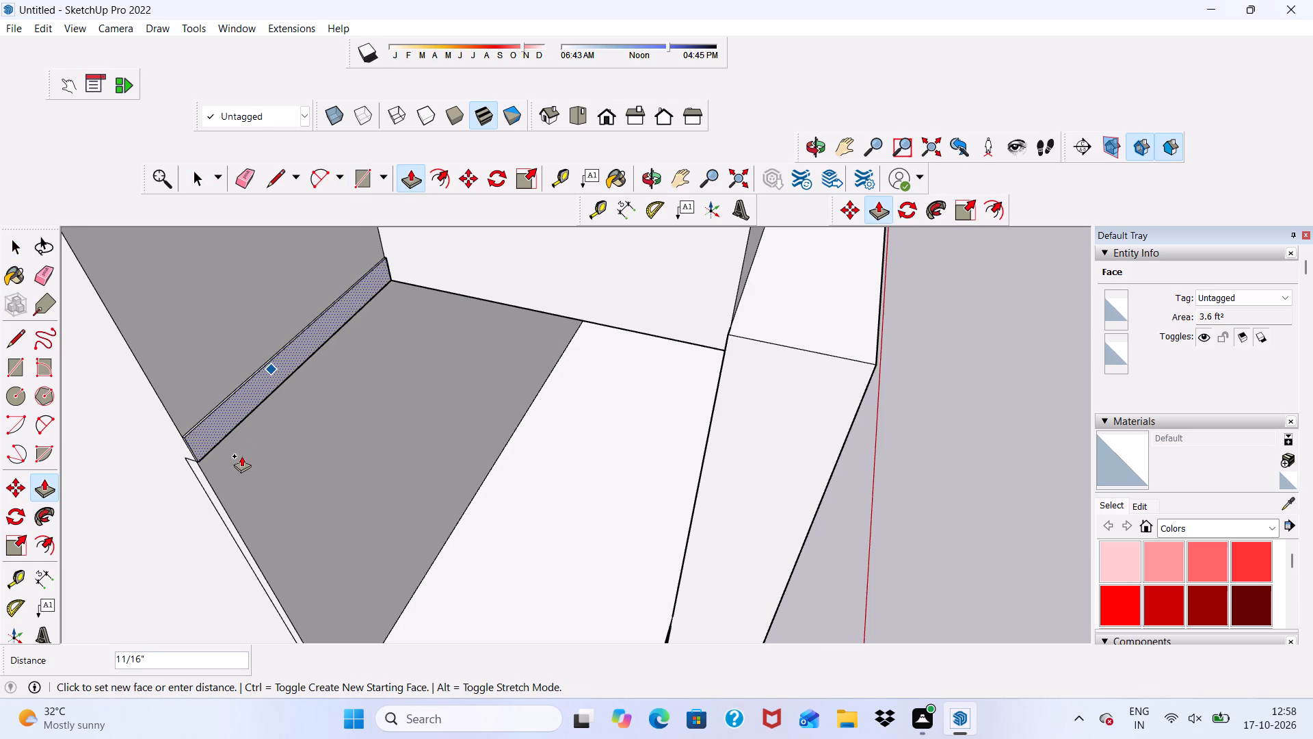
{"action": "left_click", "coordinate": [228, 439]}
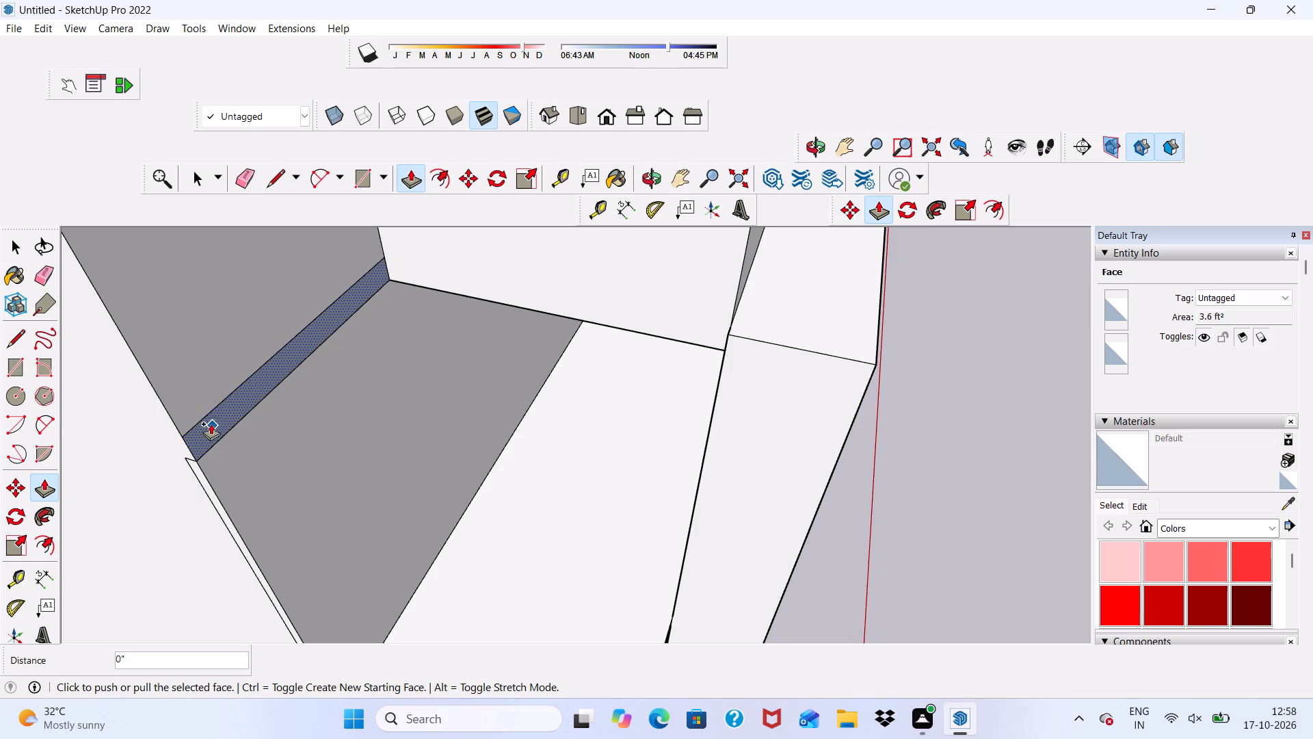
{"action": "left_click", "coordinate": [208, 419]}
{"action": "left_click", "coordinate": [188, 389]}
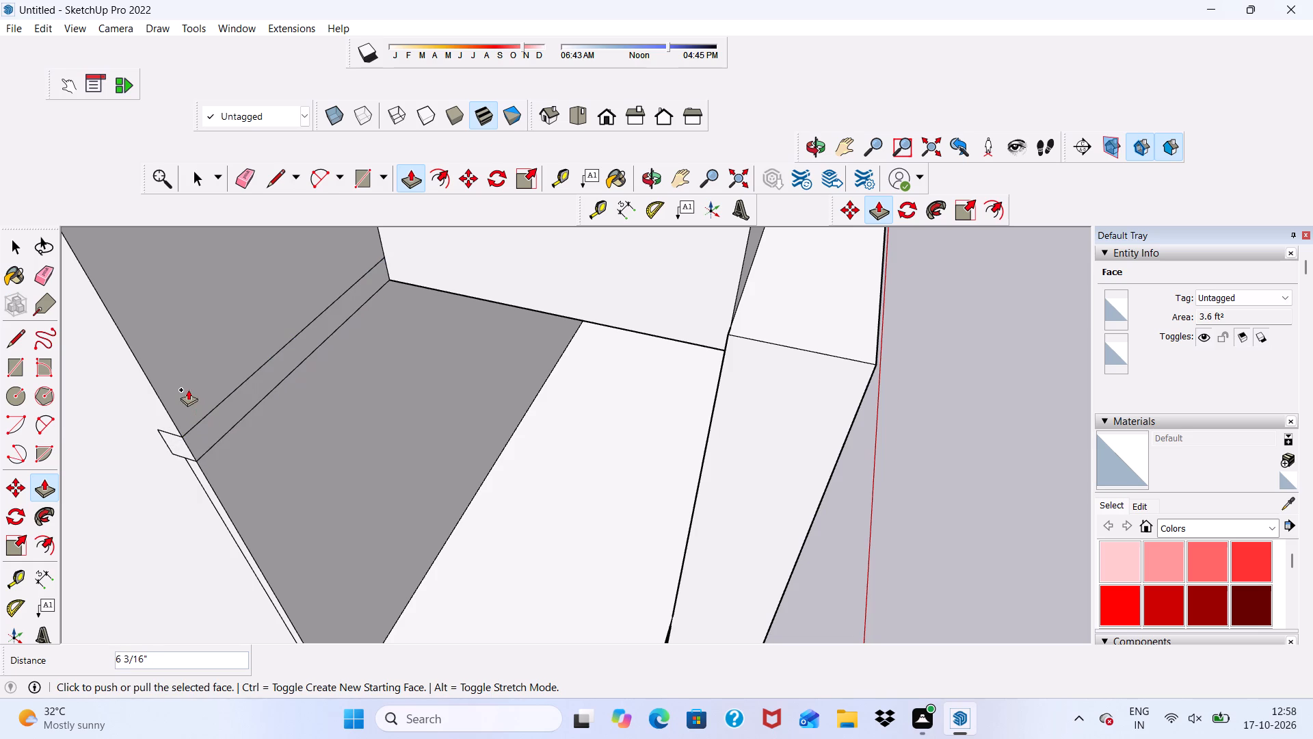
Erase the leftover edge outlines on the white side wall beside the recessed wall face and strip.
{"action": "left_click", "coordinate": [243, 171]}
{"action": "scroll", "coordinate": [293, 255], "scroll_direction": "down", "scroll_amount": 6}
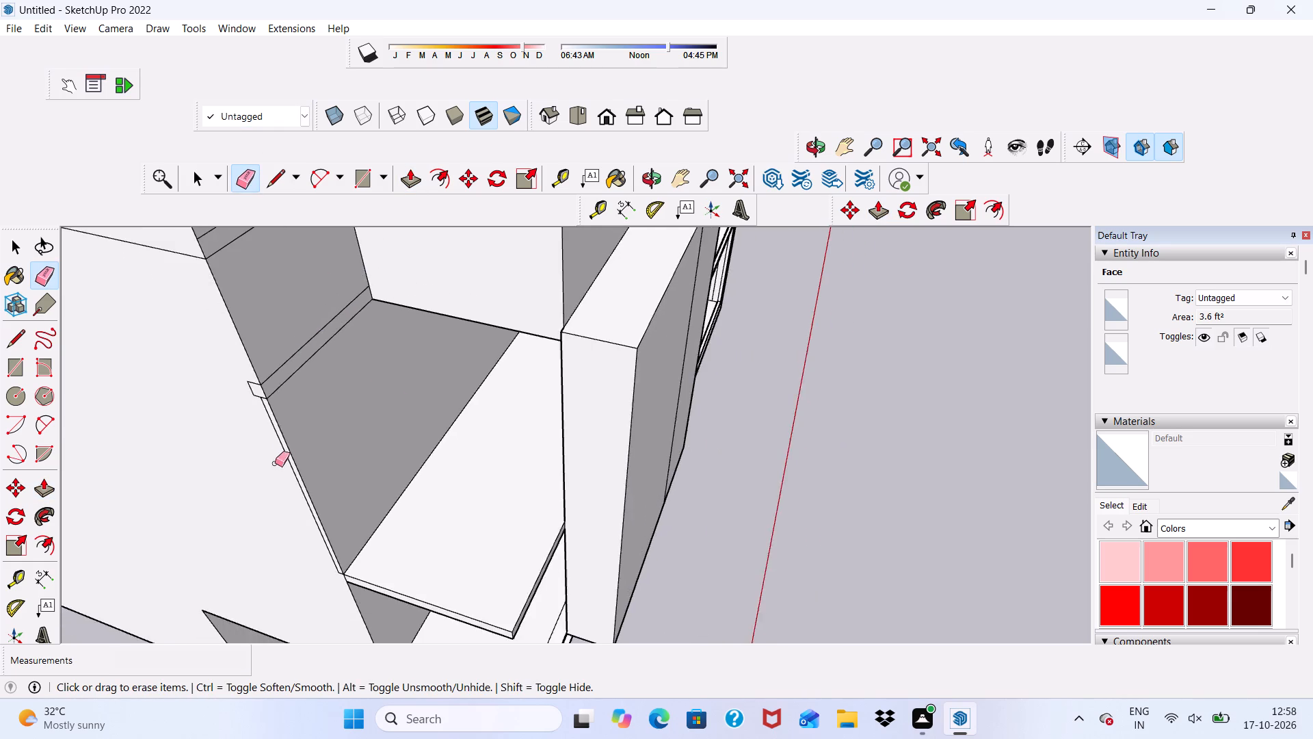
{"action": "scroll", "coordinate": [275, 449], "scroll_direction": "up", "scroll_amount": 6}
{"action": "scroll", "coordinate": [251, 348], "scroll_direction": "down", "scroll_amount": 2}
{"action": "scroll", "coordinate": [251, 347], "scroll_direction": "up", "scroll_amount": 5}
{"action": "left_click_drag", "start_coordinate": [238, 321], "coordinate": [258, 394]}
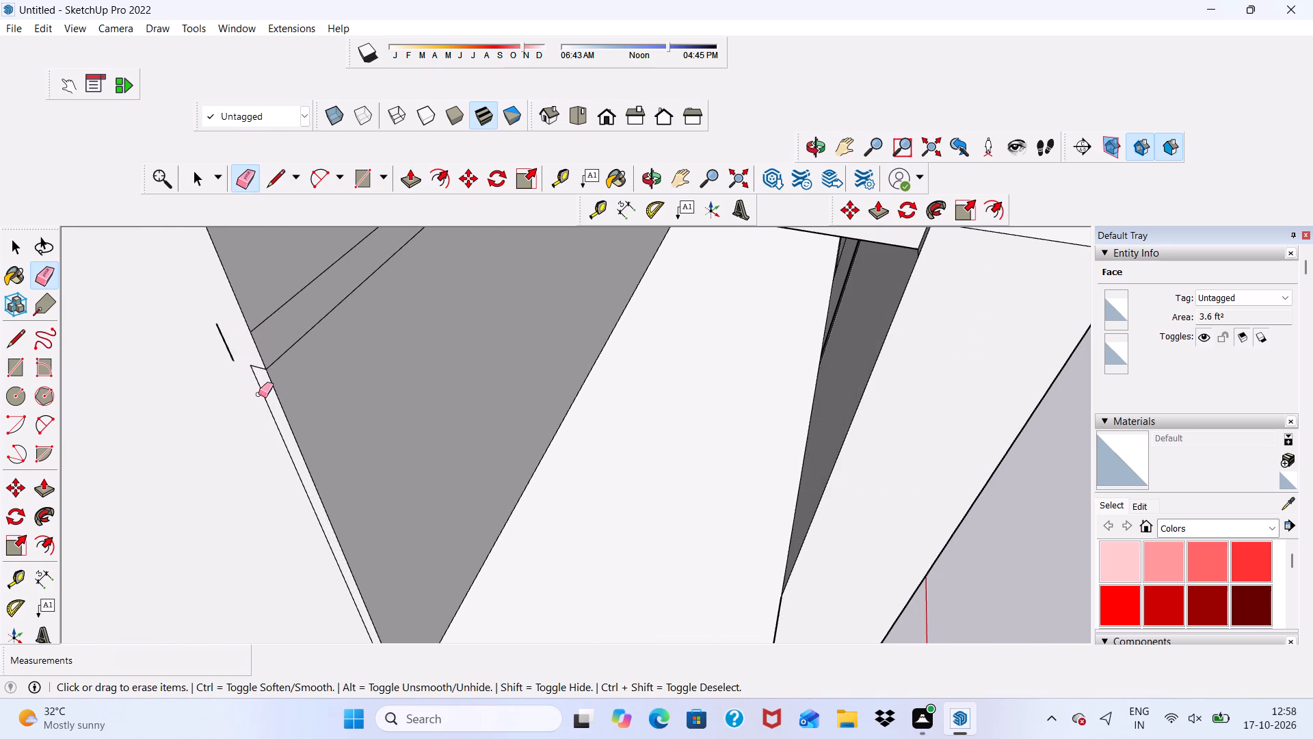
{"action": "left_click_drag", "start_coordinate": [222, 335], "coordinate": [227, 355]}
{"action": "left_click", "coordinate": [229, 357]}
{"action": "left_click_drag", "start_coordinate": [243, 367], "coordinate": [256, 376]}
{"action": "double_click", "coordinate": [256, 376]}
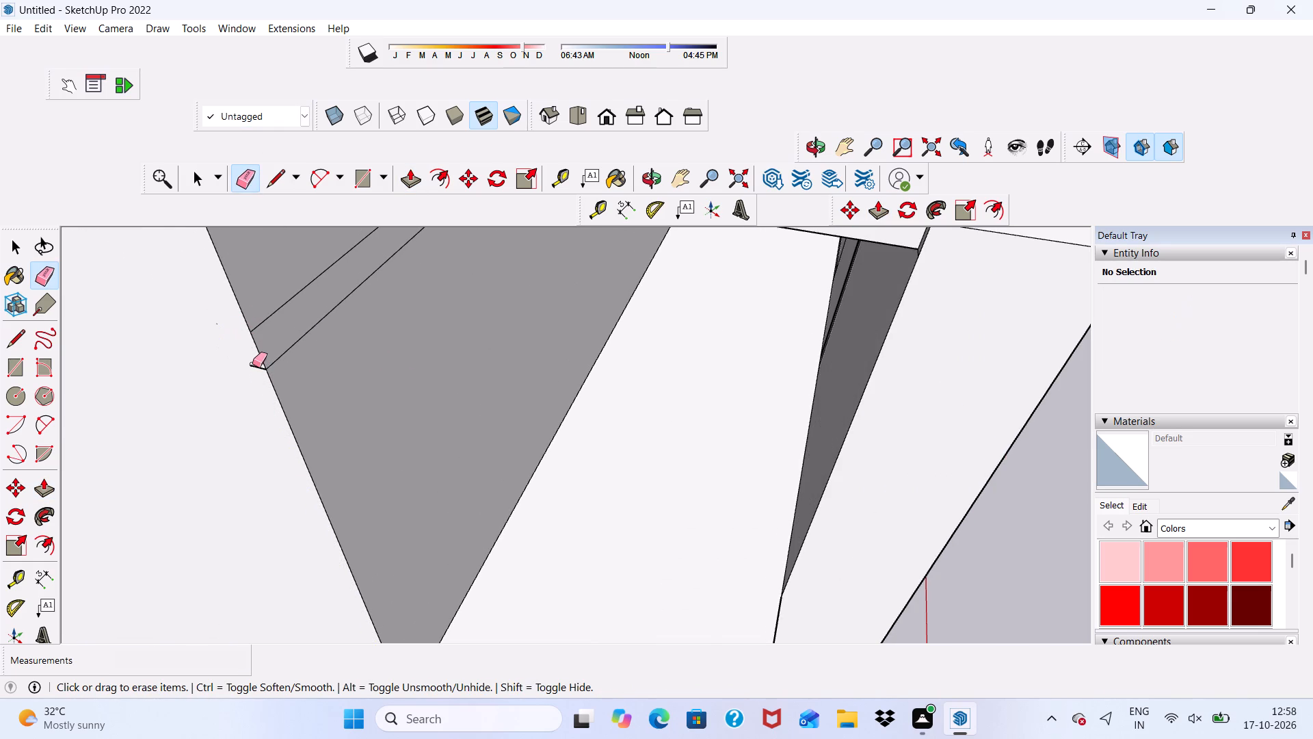
{"action": "left_click", "coordinate": [252, 364]}
{"action": "left_click_drag", "start_coordinate": [266, 304], "coordinate": [295, 356]}
Examine the whole building's front and side after the recess changes.
{"action": "scroll", "coordinate": [294, 352], "scroll_direction": "down", "scroll_amount": 15}
{"action": "middle_click_drag", "start_coordinate": [367, 411], "coordinate": [227, 300]}
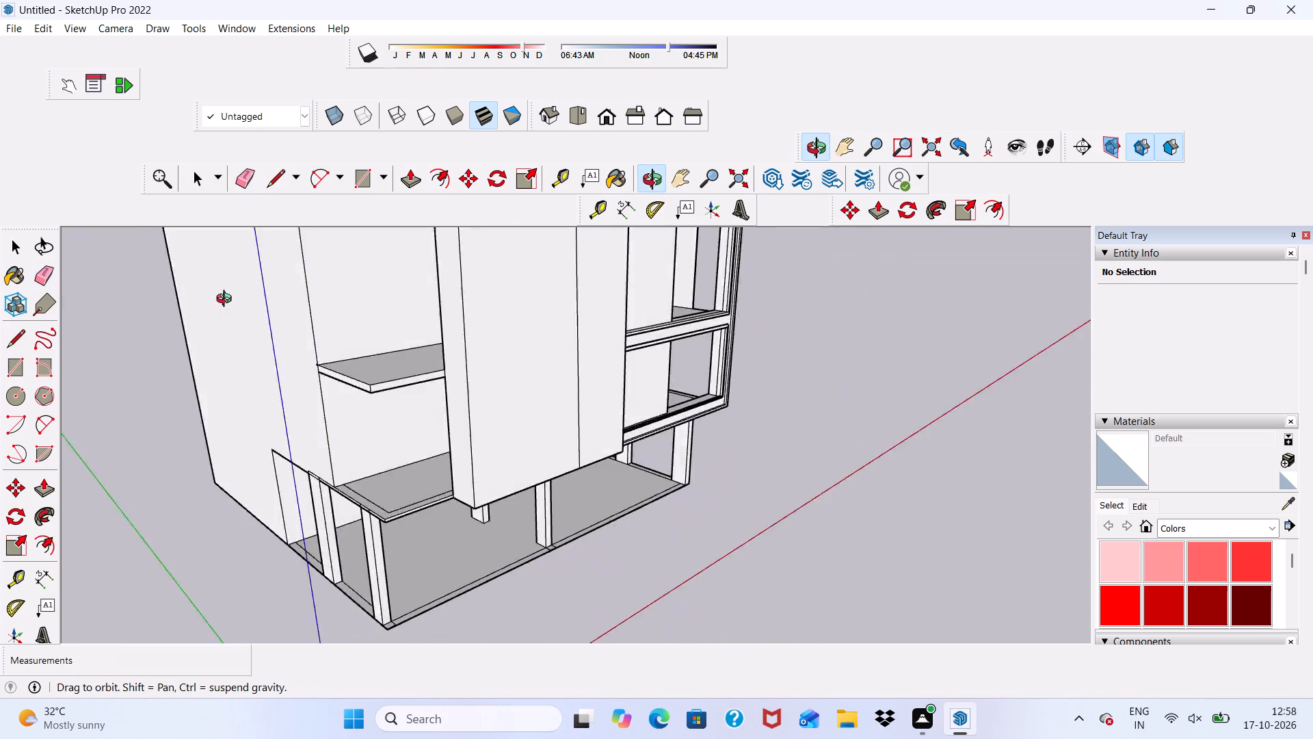
{"action": "middle_click_drag", "start_coordinate": [227, 300], "coordinate": [56, 307]}
{"action": "scroll", "coordinate": [56, 315], "scroll_direction": "down", "scroll_amount": 8}
{"action": "middle_click_drag", "start_coordinate": [531, 351], "coordinate": [532, 250]}
{"action": "scroll", "coordinate": [530, 267], "scroll_direction": "down", "scroll_amount": 7}
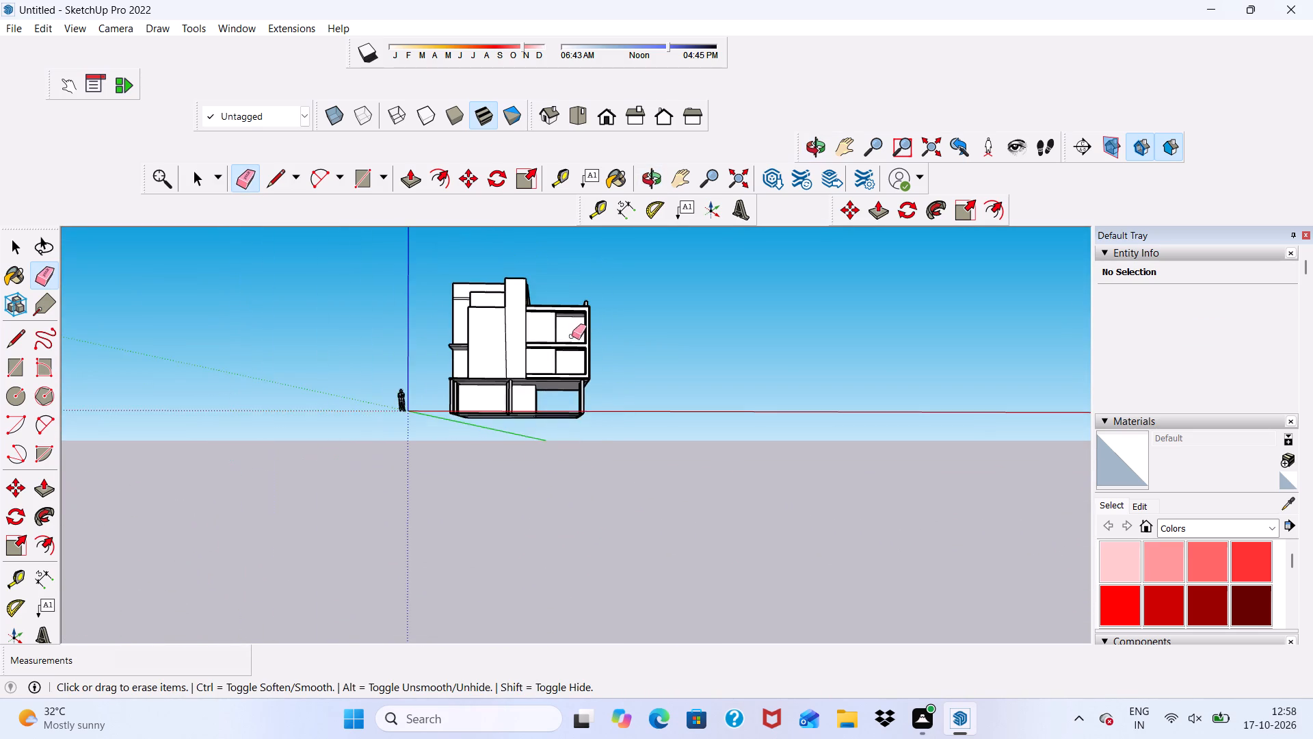
{"action": "scroll", "coordinate": [561, 324], "scroll_direction": "up", "scroll_amount": 10}
{"action": "key", "text": "space"}
{"action": "scroll", "coordinate": [522, 311], "scroll_direction": "down", "scroll_amount": 6}
{"action": "middle_click_drag", "start_coordinate": [414, 369], "coordinate": [795, 371]}
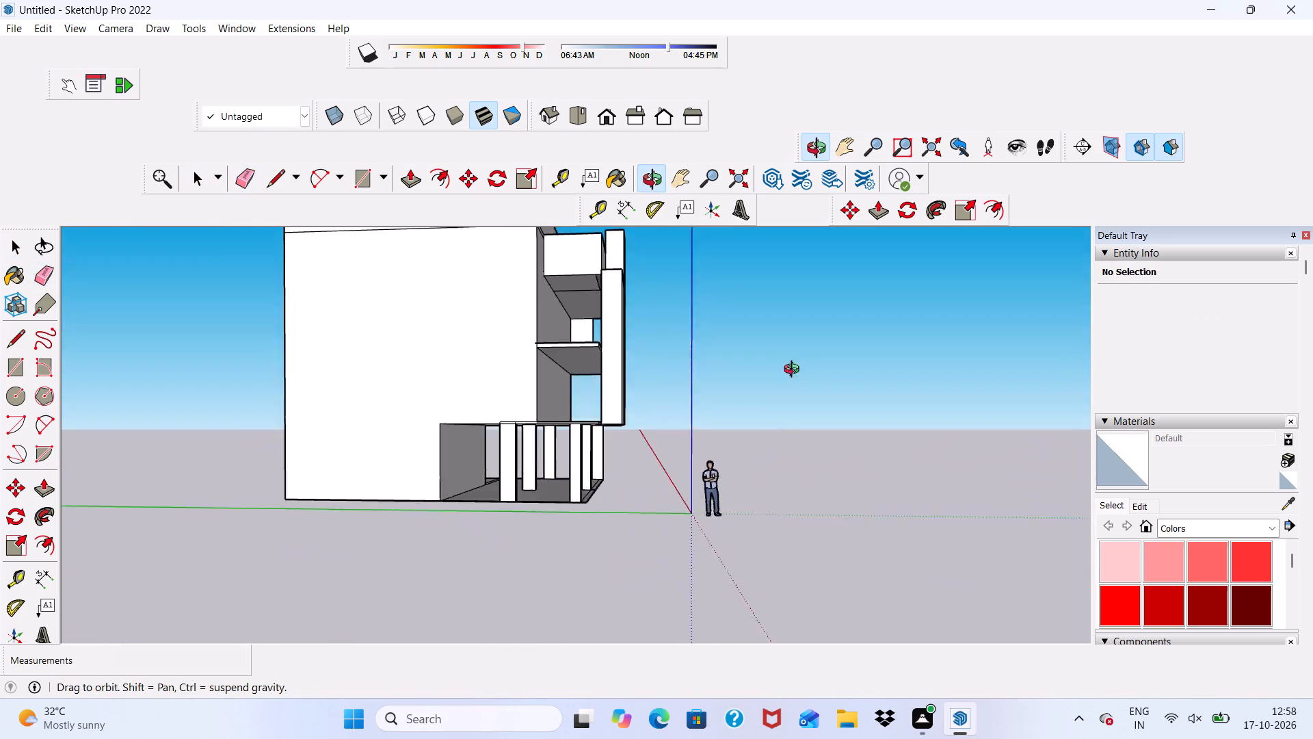
{"action": "middle_click_drag", "start_coordinate": [795, 371], "coordinate": [795, 497]}
Draw a line across the middle shelf slab from the tall front panel's edge to the recessed wall, about 7' 10 11/16" long.
{"action": "scroll", "coordinate": [577, 415], "scroll_direction": "up", "scroll_amount": 8}
{"action": "middle_click_drag", "start_coordinate": [527, 411], "coordinate": [397, 383]}
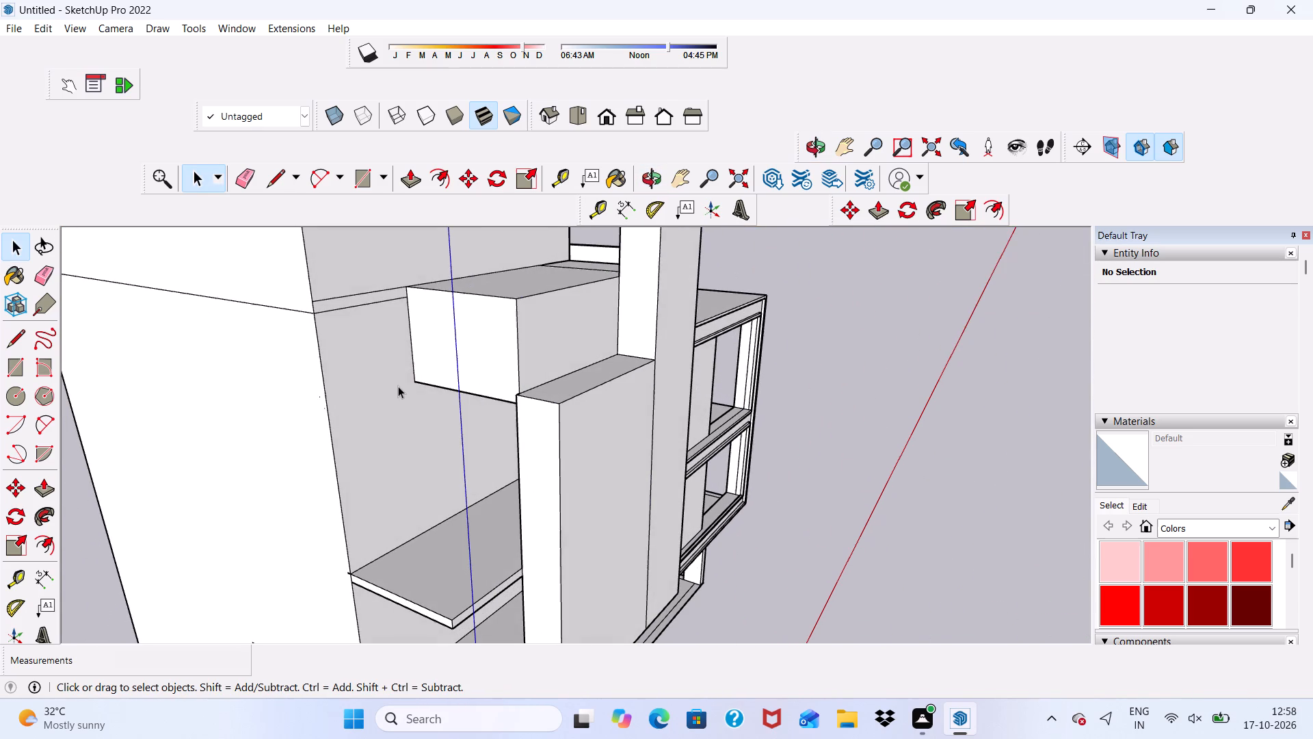
{"action": "scroll", "coordinate": [492, 407], "scroll_direction": "up", "scroll_amount": 1}
{"action": "middle_click_drag", "start_coordinate": [509, 346], "coordinate": [628, 350]}
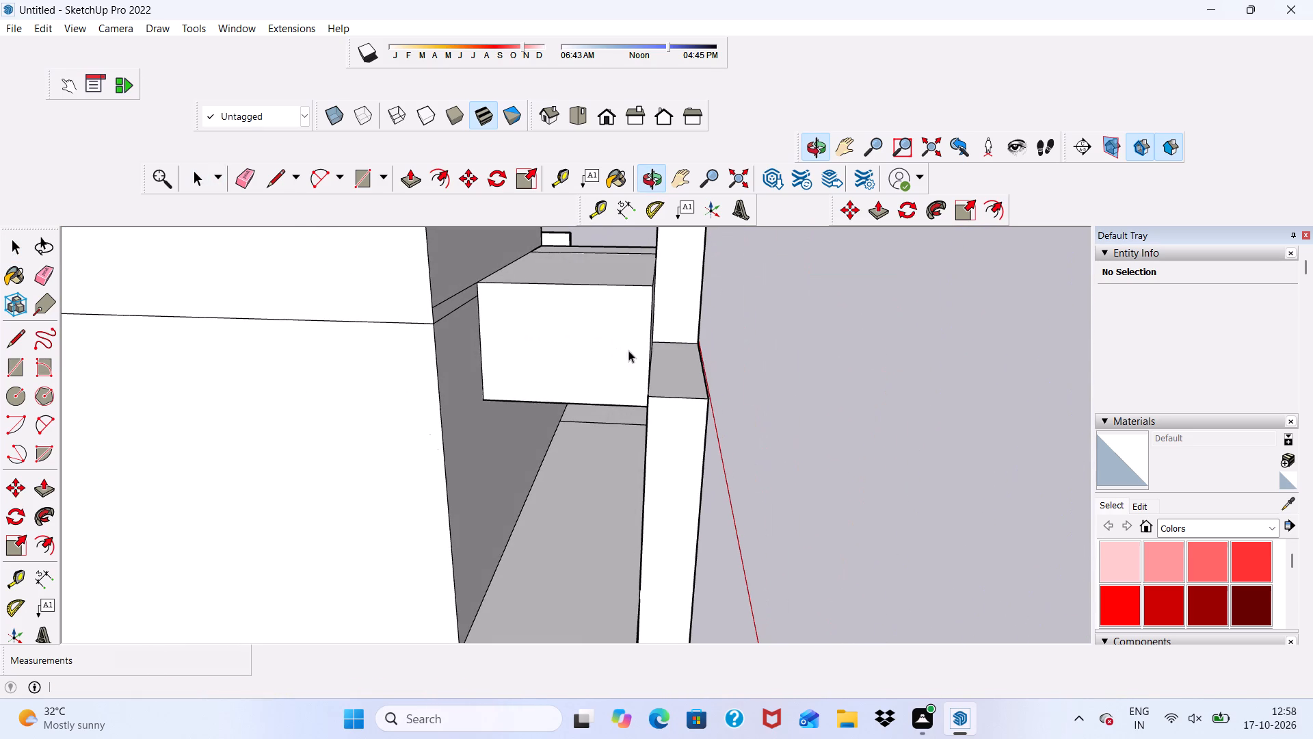
{"action": "left_click", "coordinate": [278, 174]}
{"action": "scroll", "coordinate": [407, 252], "scroll_direction": "down", "scroll_amount": 6}
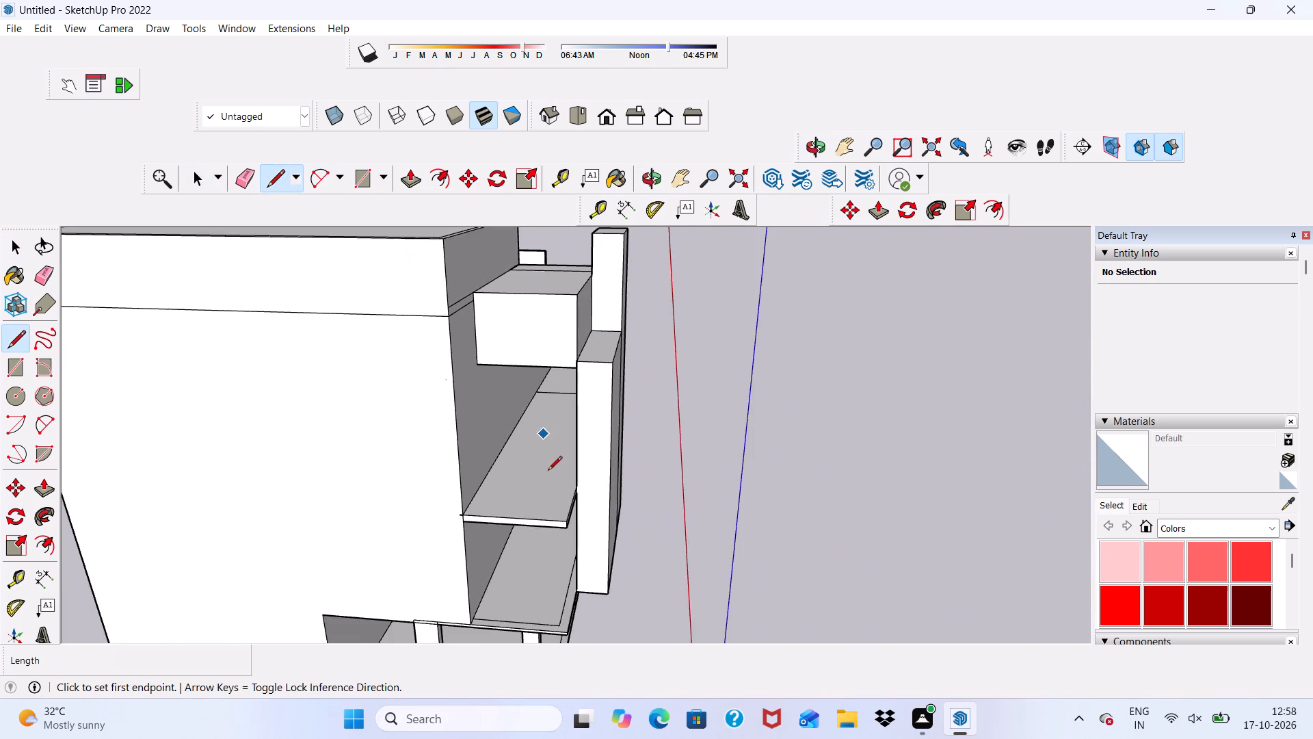
{"action": "middle_click_drag", "start_coordinate": [551, 487], "coordinate": [609, 500]}
{"action": "scroll", "coordinate": [609, 500], "scroll_direction": "up", "scroll_amount": 7}
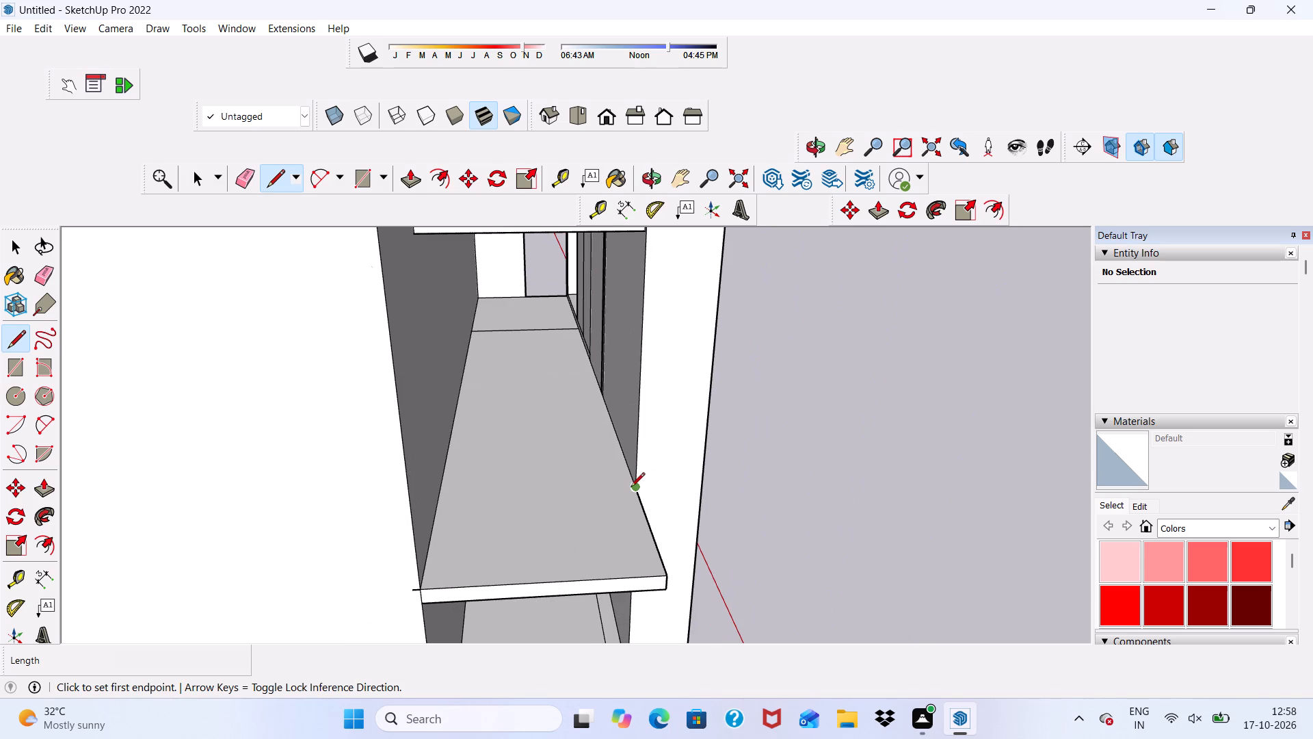
{"action": "left_click", "coordinate": [631, 488]}
{"action": "left_click", "coordinate": [445, 489]}
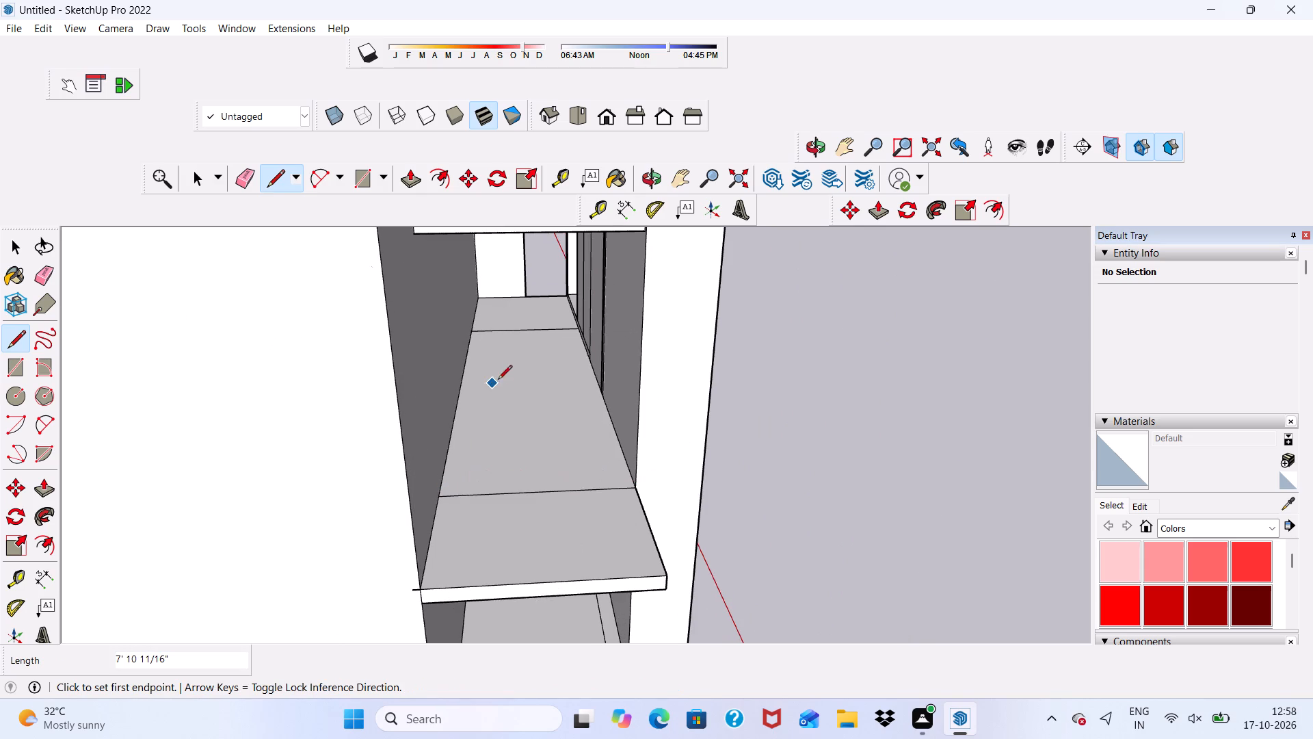
Raise the middle shelf slab section behind the new line by 10' 4" with Push/Pull, filling the gap beneath the upper block.
{"action": "key", "text": "space"}
{"action": "left_click", "coordinate": [510, 402]}
{"action": "left_click_drag", "start_coordinate": [403, 175], "coordinate": [408, 187]}
{"action": "left_click", "coordinate": [520, 465]}
{"action": "scroll", "coordinate": [466, 329], "scroll_direction": "down", "scroll_amount": 2}
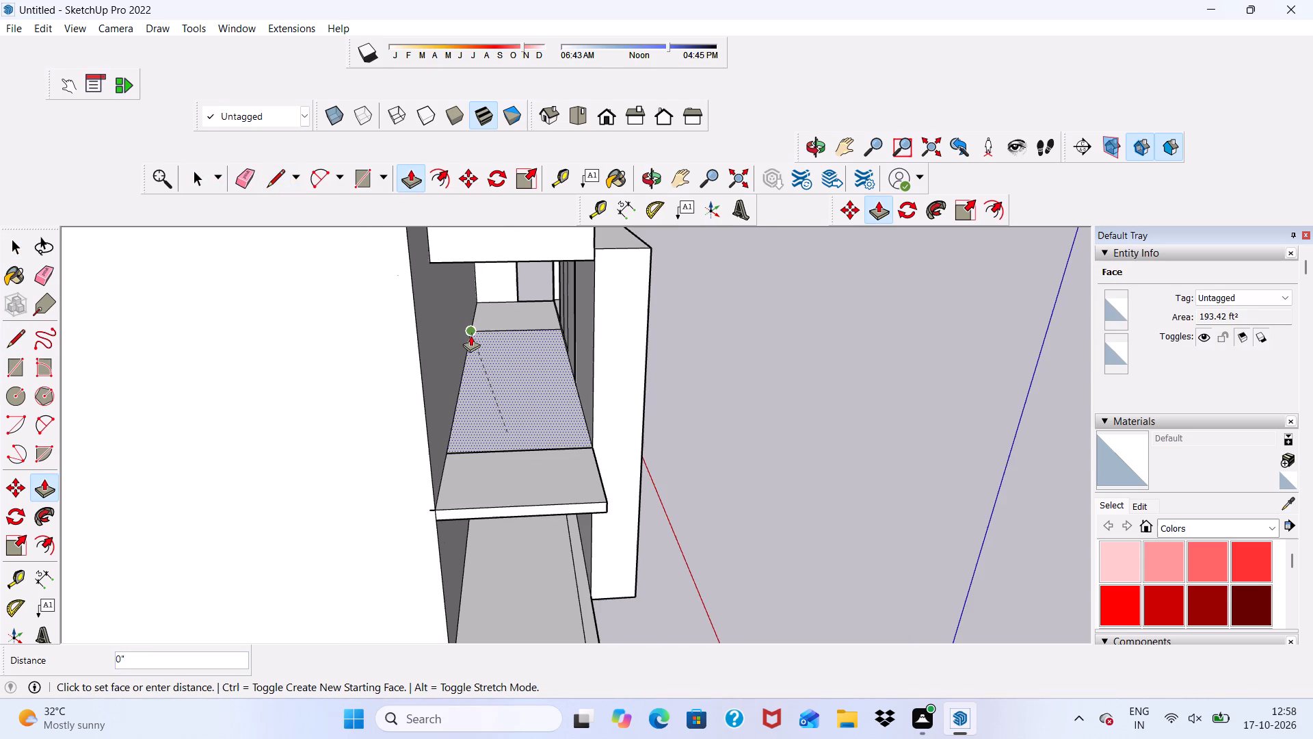
{"action": "scroll", "coordinate": [468, 331], "scroll_direction": "down", "scroll_amount": 5}
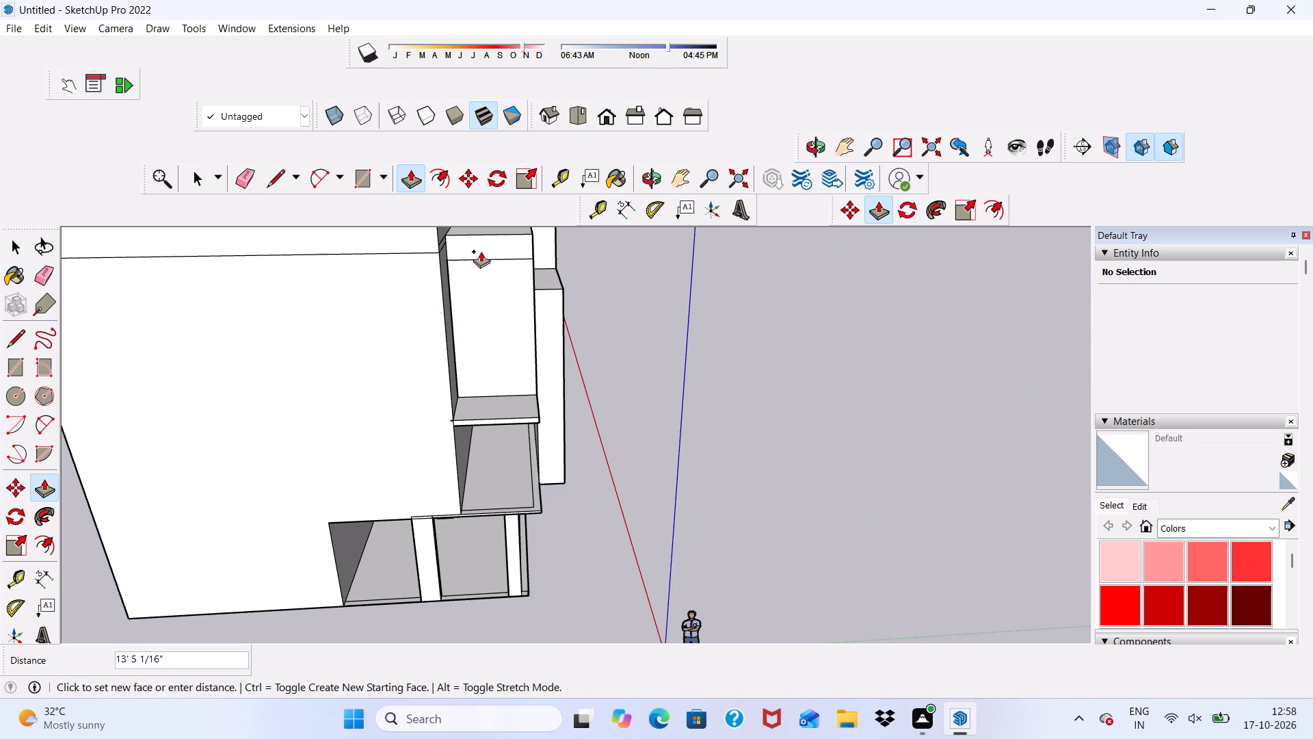
{"action": "left_click", "coordinate": [499, 287]}
{"action": "scroll", "coordinate": [510, 310], "scroll_direction": "down", "scroll_amount": 4}
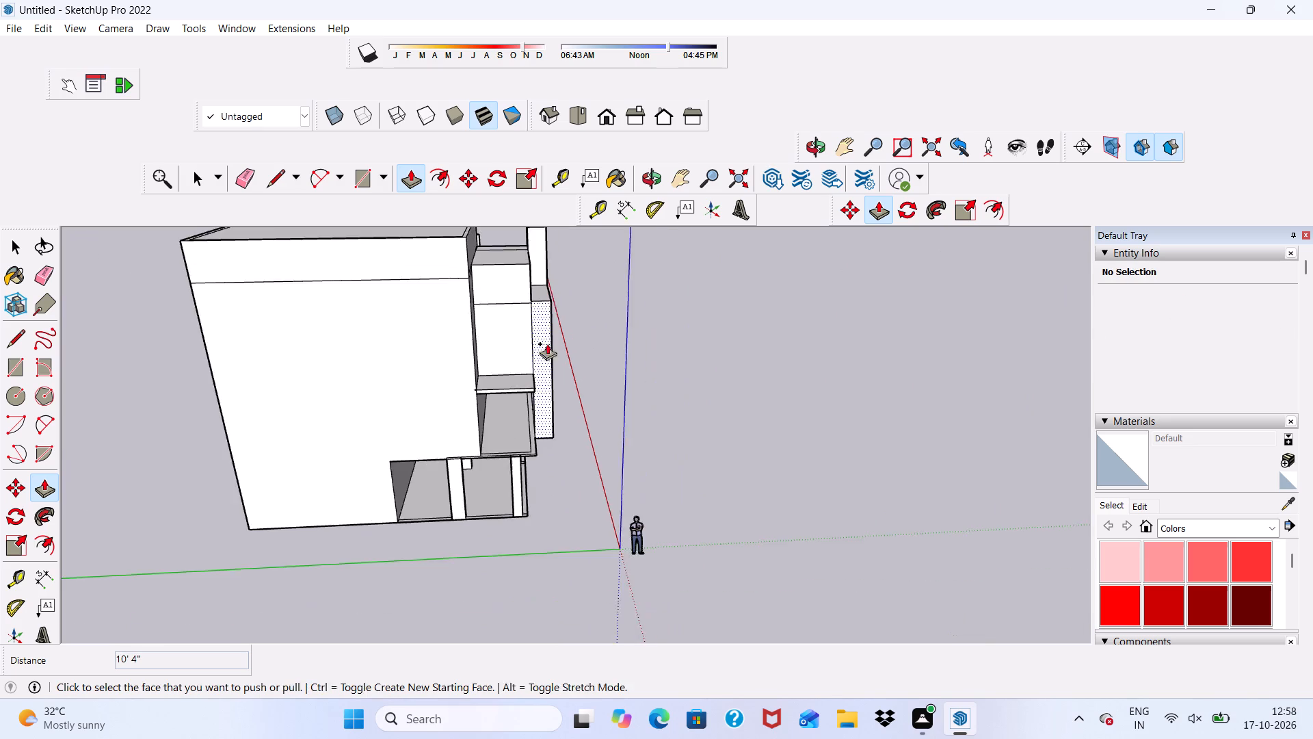
Pull the upper block's front face out 2' 9", flush with the front panel below.
{"action": "middle_click_drag", "start_coordinate": [547, 343], "coordinate": [295, 393]}
{"action": "scroll", "coordinate": [521, 272], "scroll_direction": "up", "scroll_amount": 10}
{"action": "left_click", "coordinate": [521, 272]}
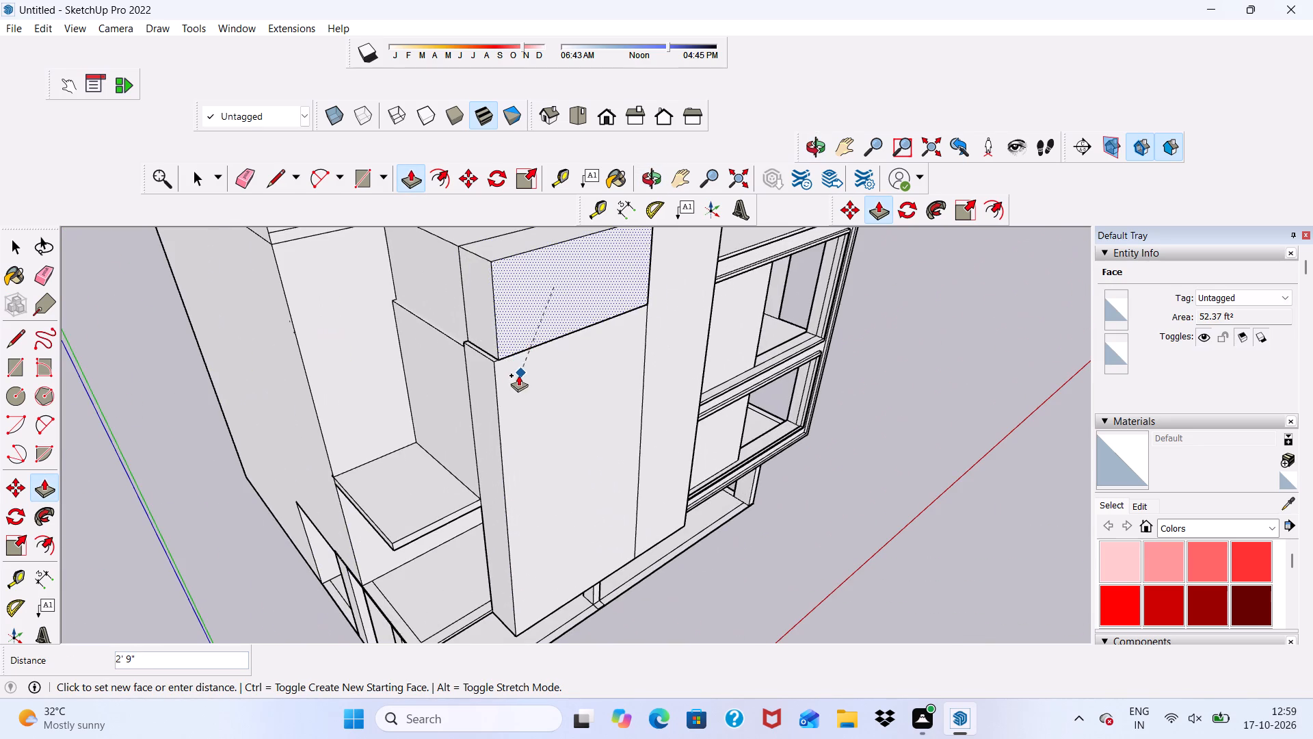
{"action": "left_click", "coordinate": [493, 390]}
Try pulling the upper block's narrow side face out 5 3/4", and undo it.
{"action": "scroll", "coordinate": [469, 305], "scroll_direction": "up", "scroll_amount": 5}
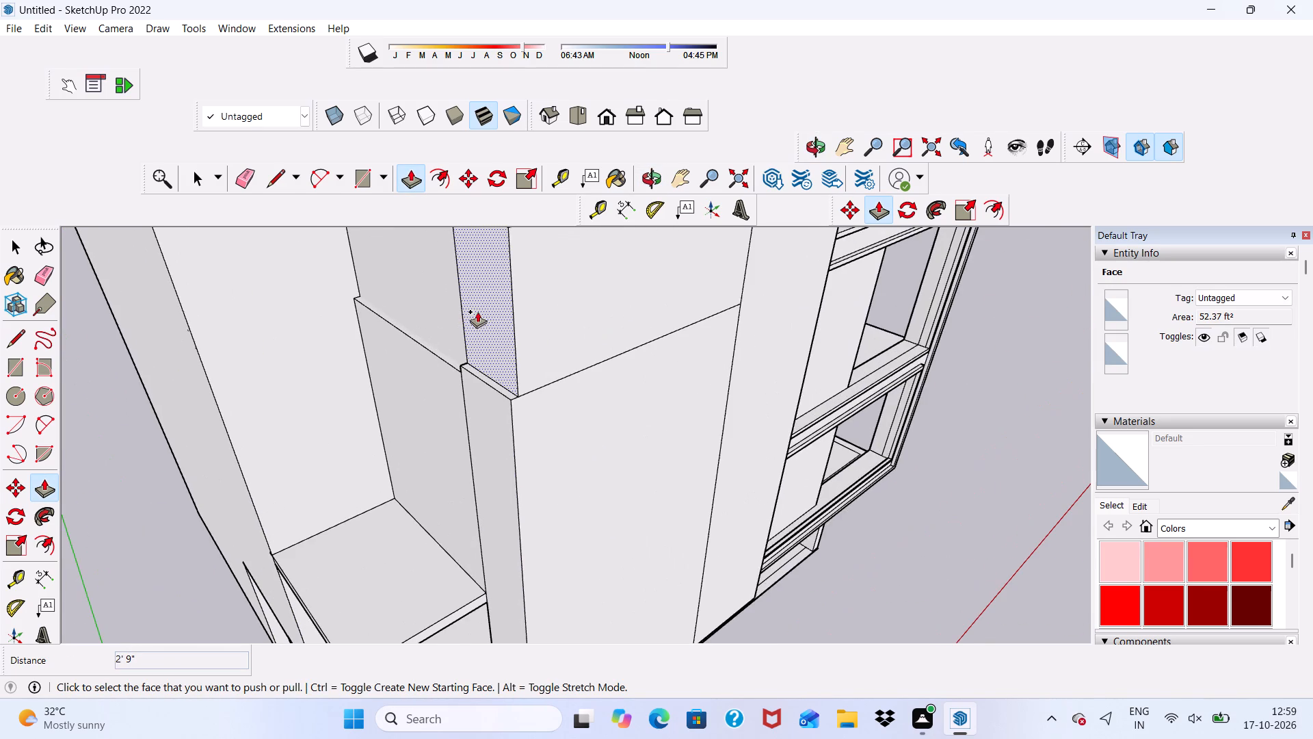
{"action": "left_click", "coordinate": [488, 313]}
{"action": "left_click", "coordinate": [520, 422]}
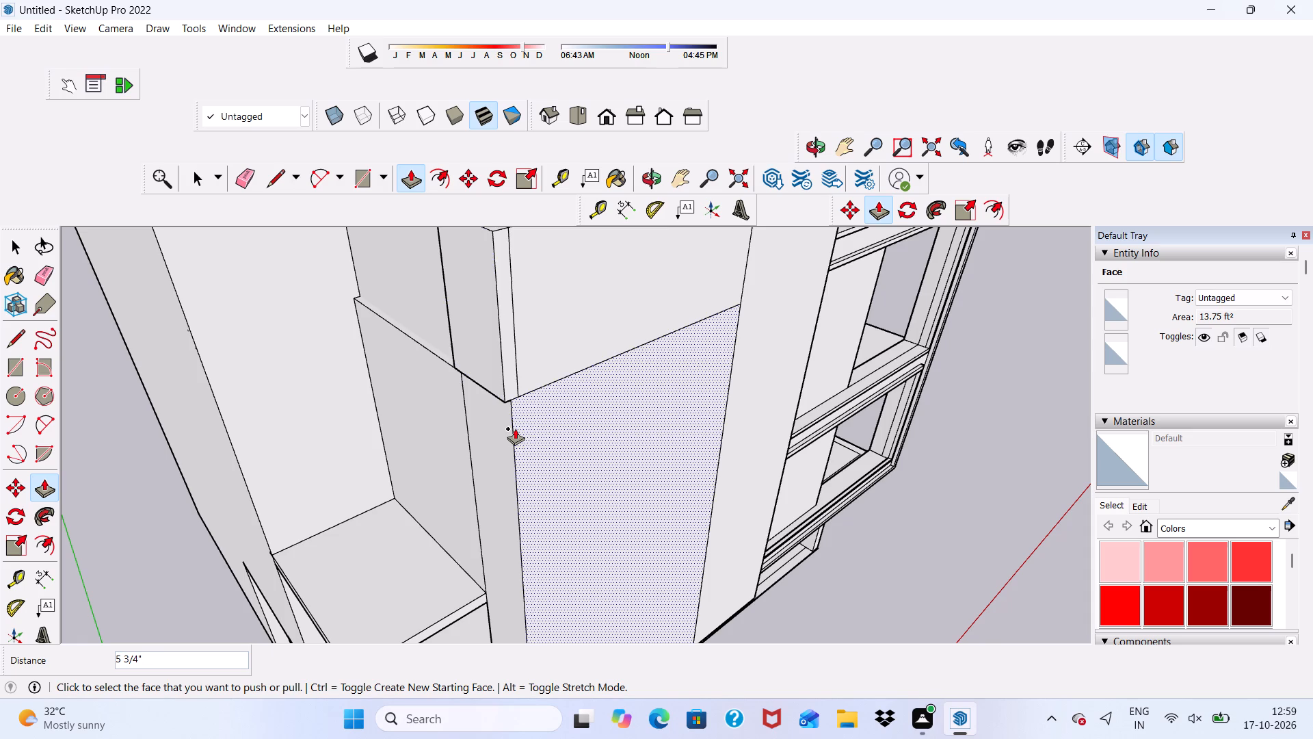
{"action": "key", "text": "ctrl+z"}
Pull both side faces of the upper block out 3 3/16", flush with the side faces below.
{"action": "left_click", "coordinate": [502, 357]}
{"action": "left_click", "coordinate": [503, 417]}
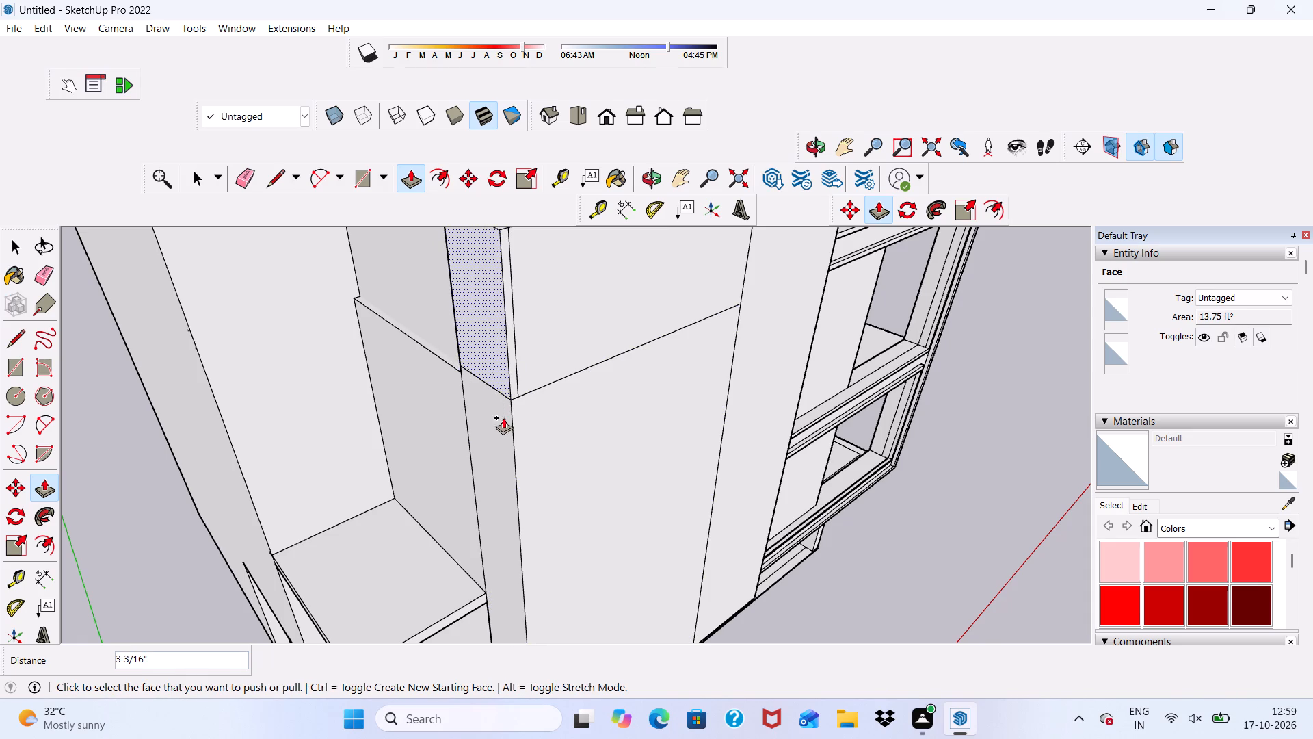
{"action": "left_click", "coordinate": [415, 310]}
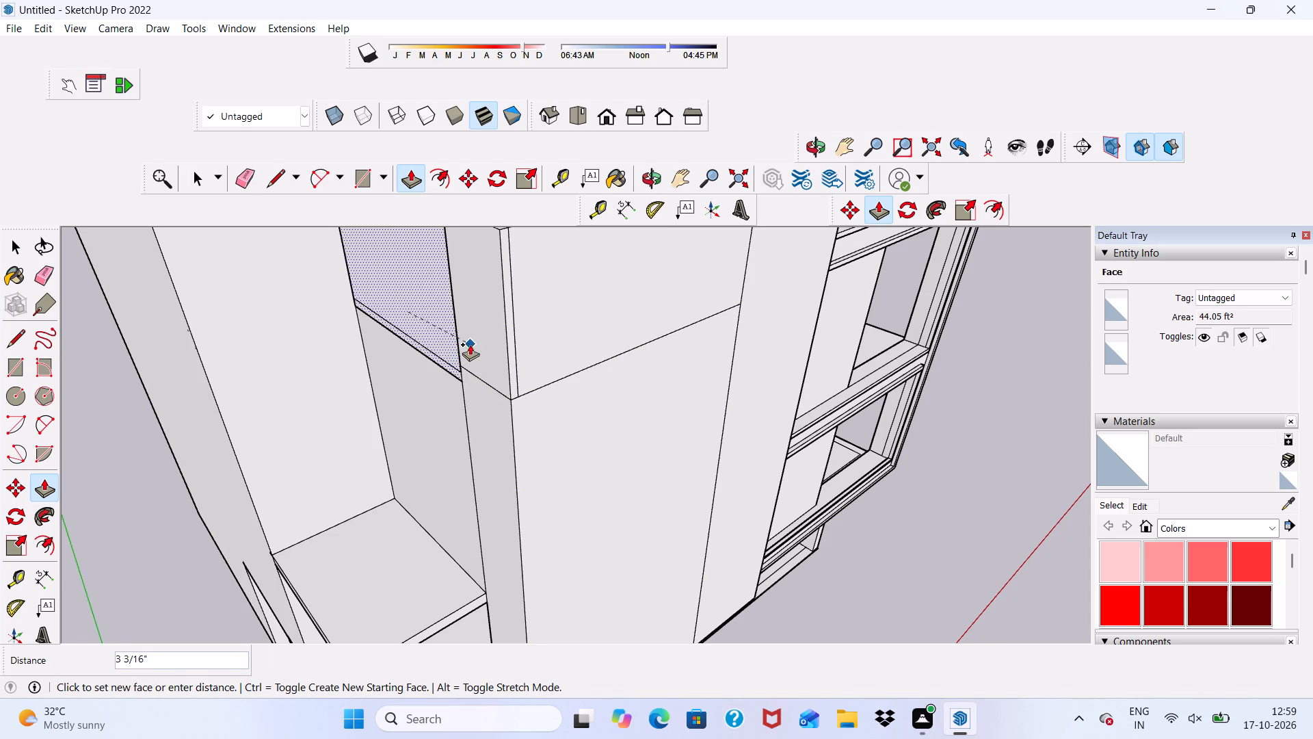
{"action": "left_click", "coordinate": [470, 344]}
Raise the rear part of the upper block's roof by about 4' 5", level with the top of the main volume behind.
{"action": "scroll", "coordinate": [463, 341], "scroll_direction": "down", "scroll_amount": 12}
{"action": "middle_click_drag", "start_coordinate": [530, 387], "coordinate": [427, 268]}
{"action": "scroll", "coordinate": [426, 272], "scroll_direction": "down", "scroll_amount": 3}
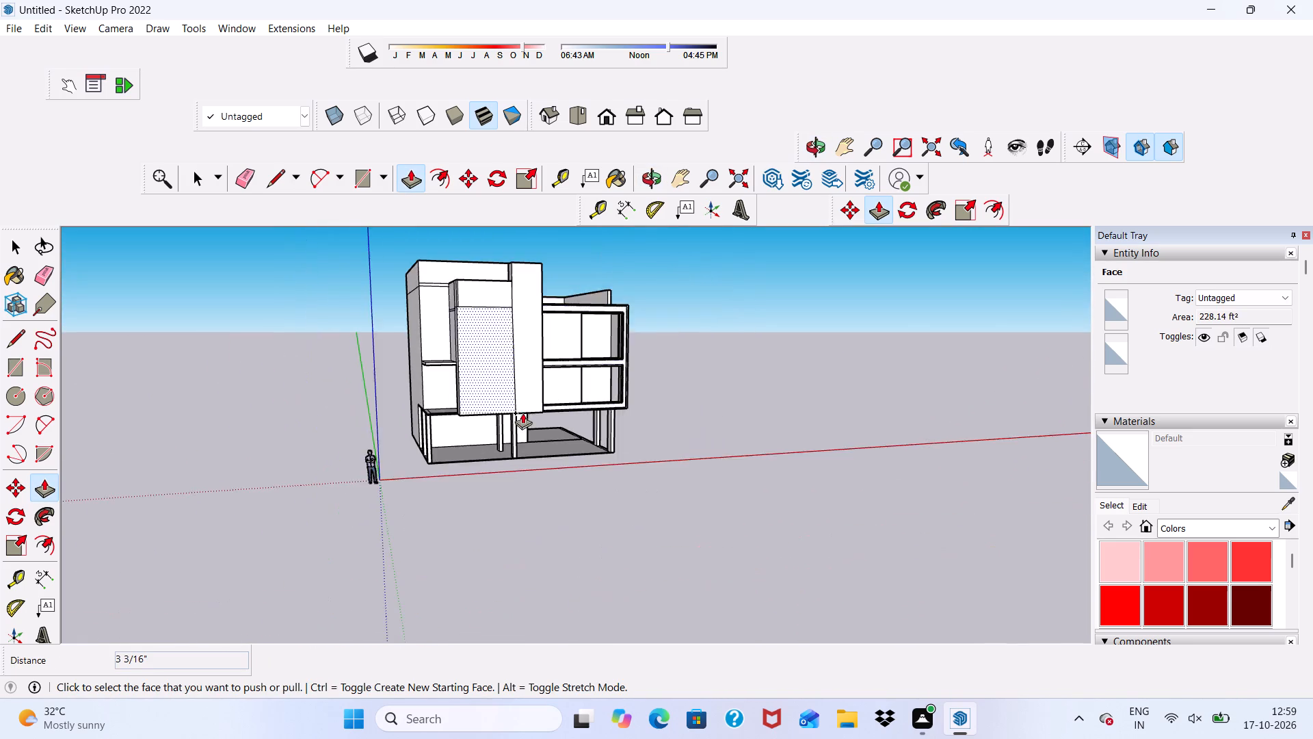
{"action": "scroll", "coordinate": [522, 413], "scroll_direction": "down", "scroll_amount": 6}
{"action": "middle_click_drag", "start_coordinate": [529, 381], "coordinate": [448, 423]}
{"action": "scroll", "coordinate": [455, 294], "scroll_direction": "up", "scroll_amount": 9}
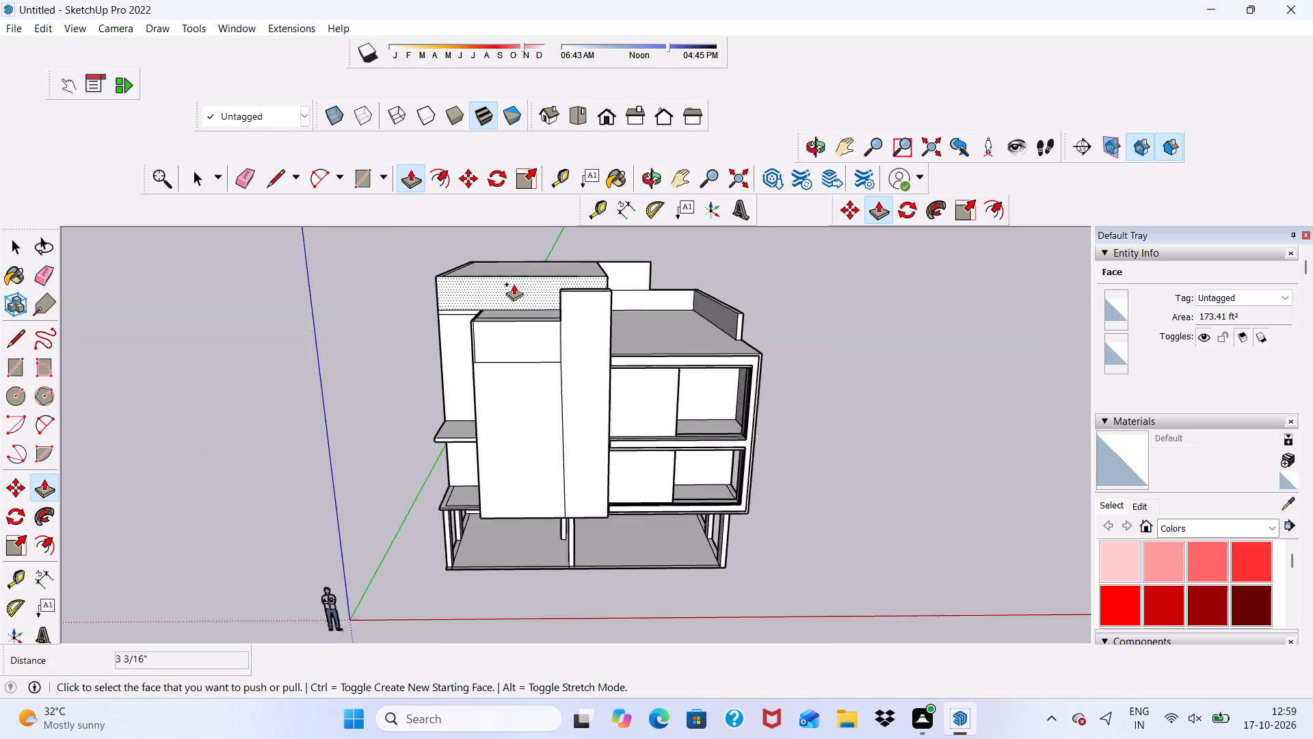
{"action": "scroll", "coordinate": [514, 284], "scroll_direction": "up", "scroll_amount": 2}
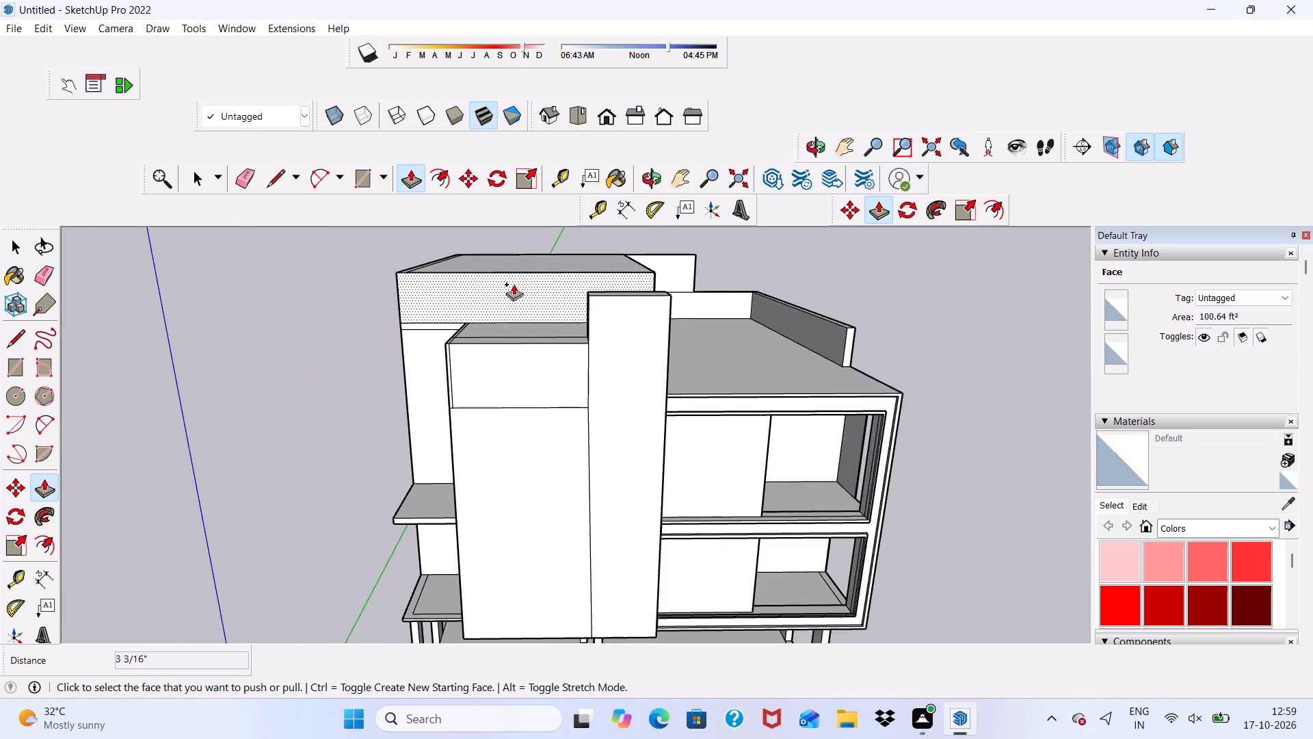
{"action": "scroll", "coordinate": [514, 284], "scroll_direction": "up", "scroll_amount": 1}
{"action": "scroll", "coordinate": [514, 284], "scroll_direction": "down", "scroll_amount": 6}
{"action": "middle_click_drag", "start_coordinate": [538, 398], "coordinate": [600, 394]}
{"action": "scroll", "coordinate": [503, 291], "scroll_direction": "up", "scroll_amount": 10}
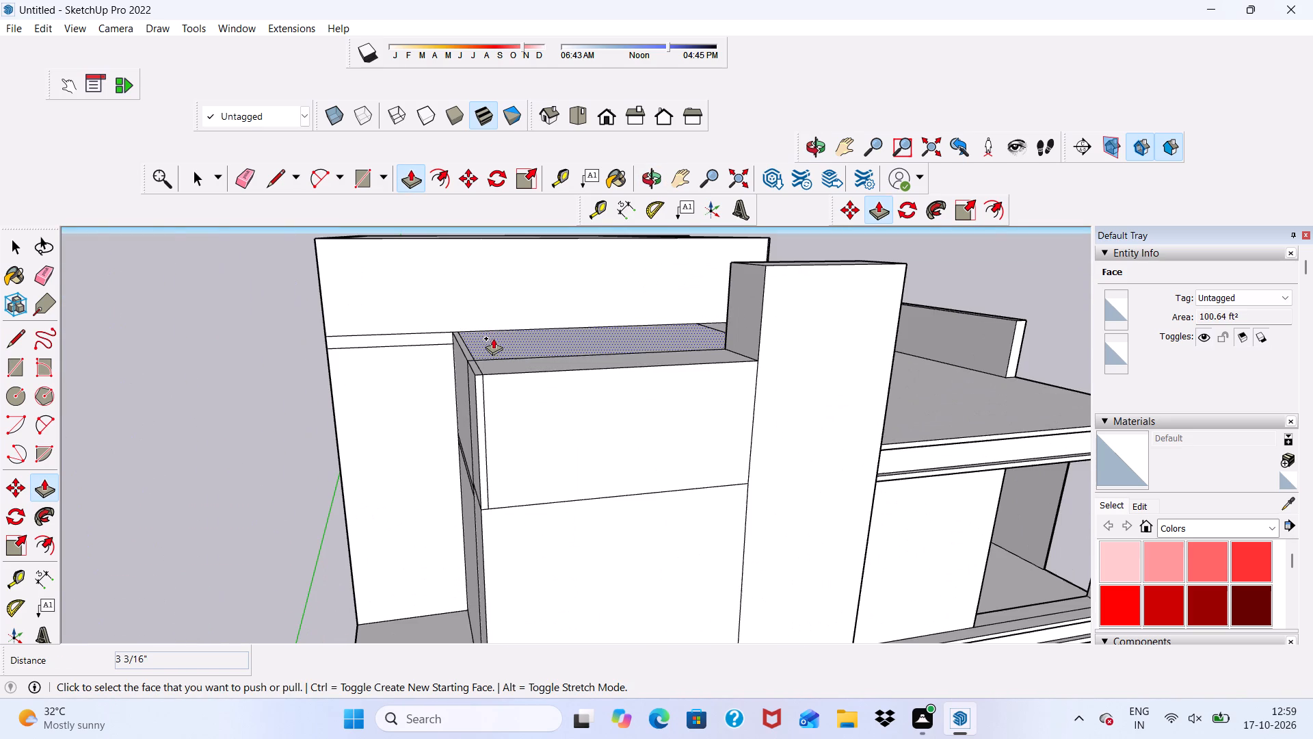
{"action": "left_click", "coordinate": [495, 340]}
{"action": "left_click", "coordinate": [414, 237]}
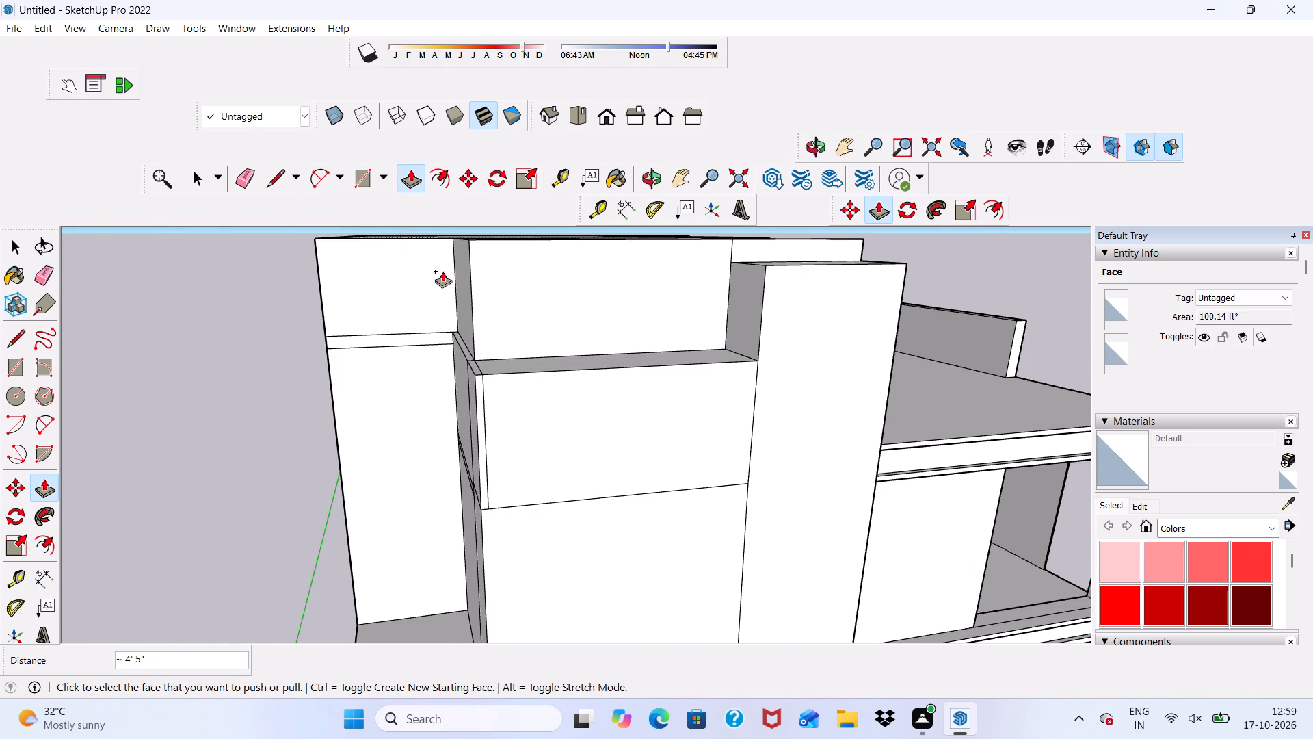
Pull the raised section's front face forward 2' 9", flush with the front panel below.
{"action": "scroll", "coordinate": [449, 278], "scroll_direction": "down", "scroll_amount": 3}
{"action": "scroll", "coordinate": [523, 335], "scroll_direction": "up", "scroll_amount": 3}
{"action": "left_click", "coordinate": [510, 315]}
{"action": "left_click", "coordinate": [461, 397]}
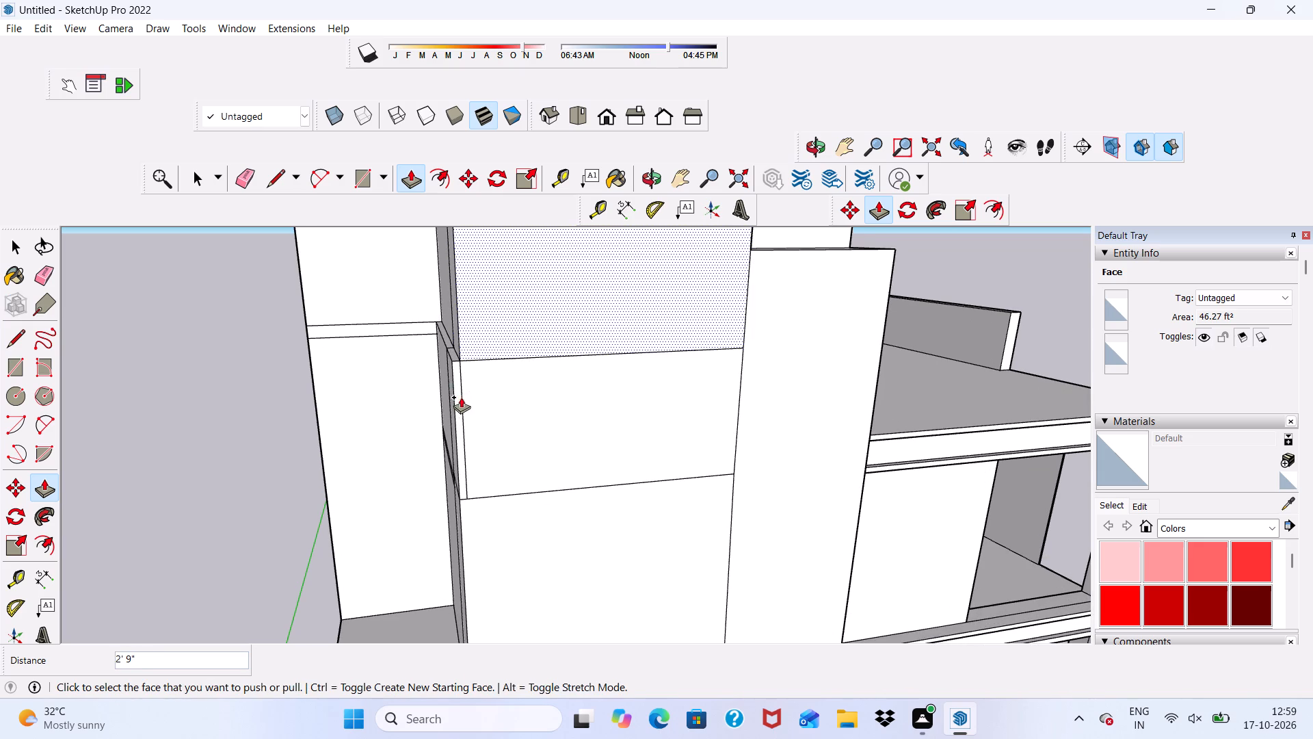
Pull both side faces of the raised section out 3 3/16", flush with the side faces below.
{"action": "scroll", "coordinate": [447, 361], "scroll_direction": "up", "scroll_amount": 3}
{"action": "scroll", "coordinate": [447, 361], "scroll_direction": "down", "scroll_amount": 2}
{"action": "middle_click_drag", "start_coordinate": [447, 361], "coordinate": [600, 411]}
{"action": "scroll", "coordinate": [581, 383], "scroll_direction": "up", "scroll_amount": 2}
{"action": "left_click", "coordinate": [591, 361]}
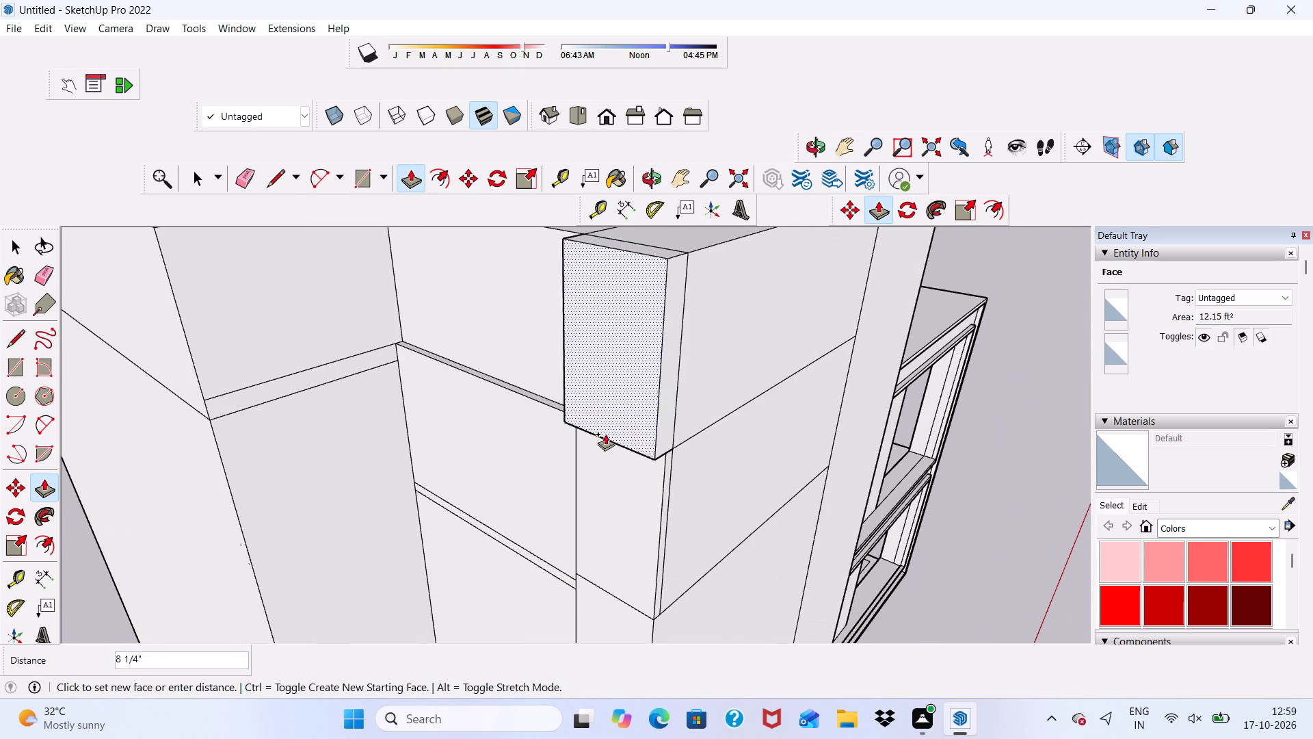
{"action": "left_click", "coordinate": [644, 492]}
{"action": "left_click", "coordinate": [520, 337]}
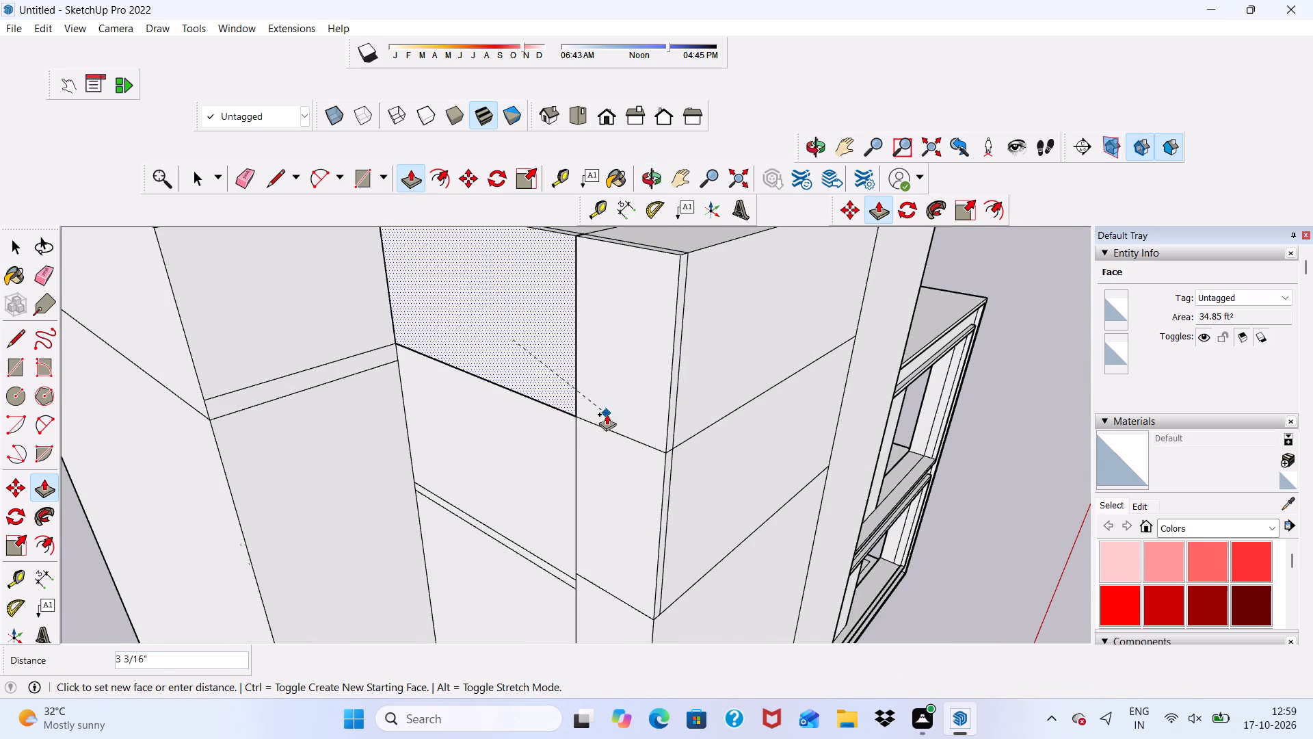
{"action": "left_click", "coordinate": [619, 422]}
Pull the low face behind the front column's top forward 2' 9", flush with the raised block's front face.
{"action": "scroll", "coordinate": [561, 395], "scroll_direction": "down", "scroll_amount": 8}
{"action": "middle_click_drag", "start_coordinate": [600, 442], "coordinate": [417, 420]}
{"action": "scroll", "coordinate": [434, 395], "scroll_direction": "up", "scroll_amount": 1}
{"action": "scroll", "coordinate": [436, 340], "scroll_direction": "down", "scroll_amount": 3}
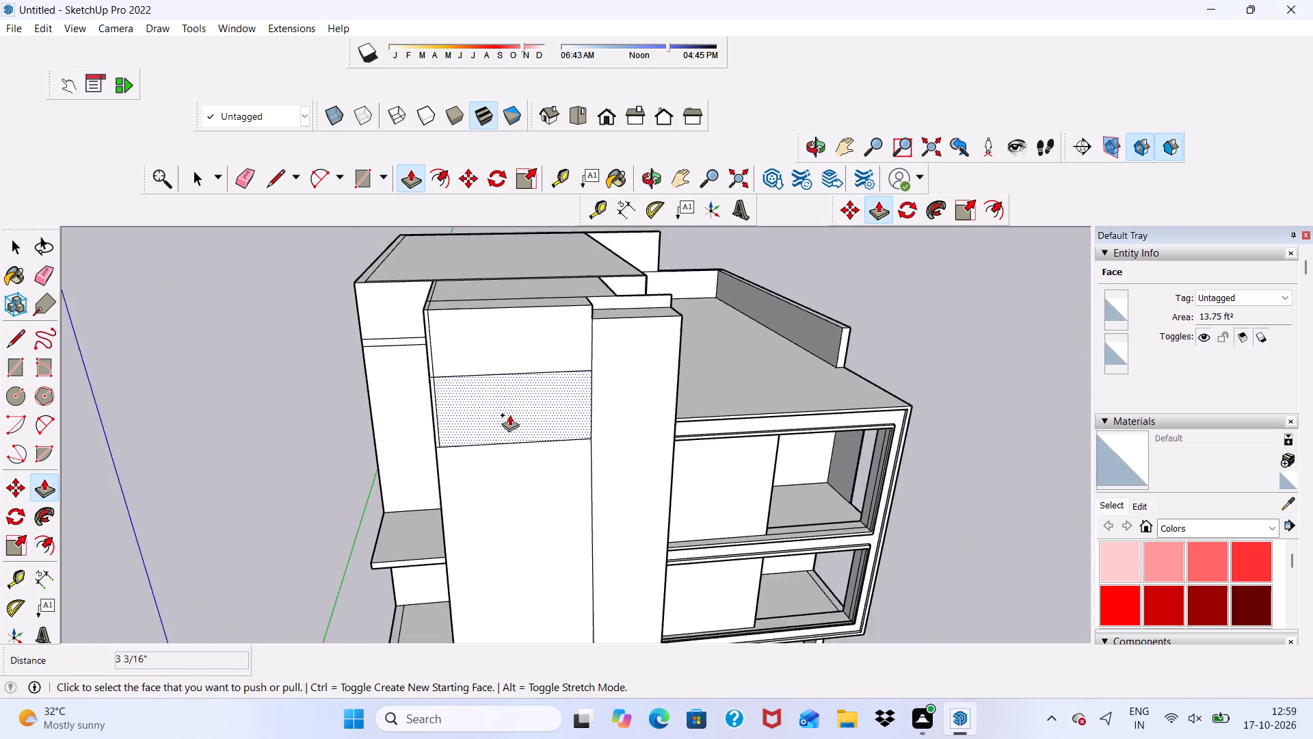
{"action": "scroll", "coordinate": [509, 415], "scroll_direction": "down", "scroll_amount": 1}
{"action": "middle_click_drag", "start_coordinate": [538, 424], "coordinate": [367, 449]}
{"action": "scroll", "coordinate": [514, 302], "scroll_direction": "up", "scroll_amount": 11}
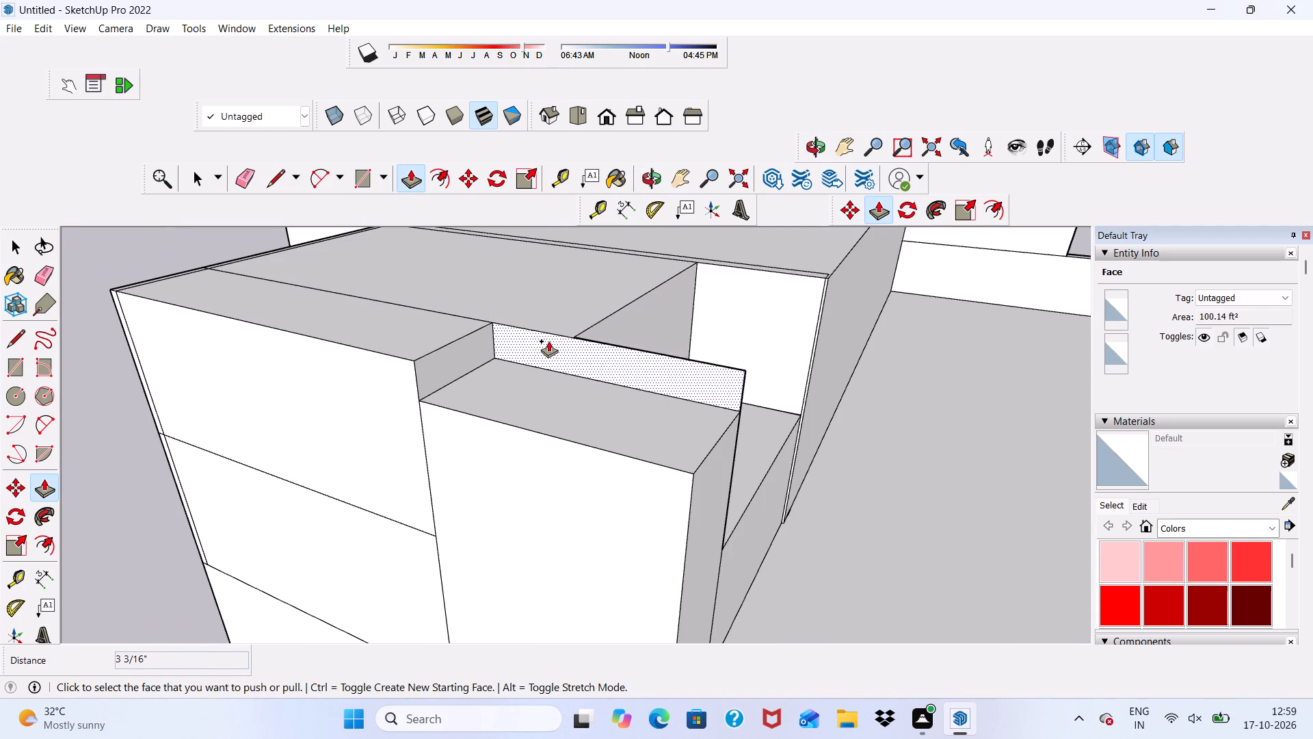
{"action": "left_click", "coordinate": [548, 341]}
{"action": "left_click", "coordinate": [358, 362]}
Pull the rooftop recess's rear face forward 8' 10 3/4" to fill the gap behind the raised front block.
{"action": "scroll", "coordinate": [441, 346], "scroll_direction": "down", "scroll_amount": 5}
{"action": "middle_click_drag", "start_coordinate": [588, 428], "coordinate": [589, 428]}
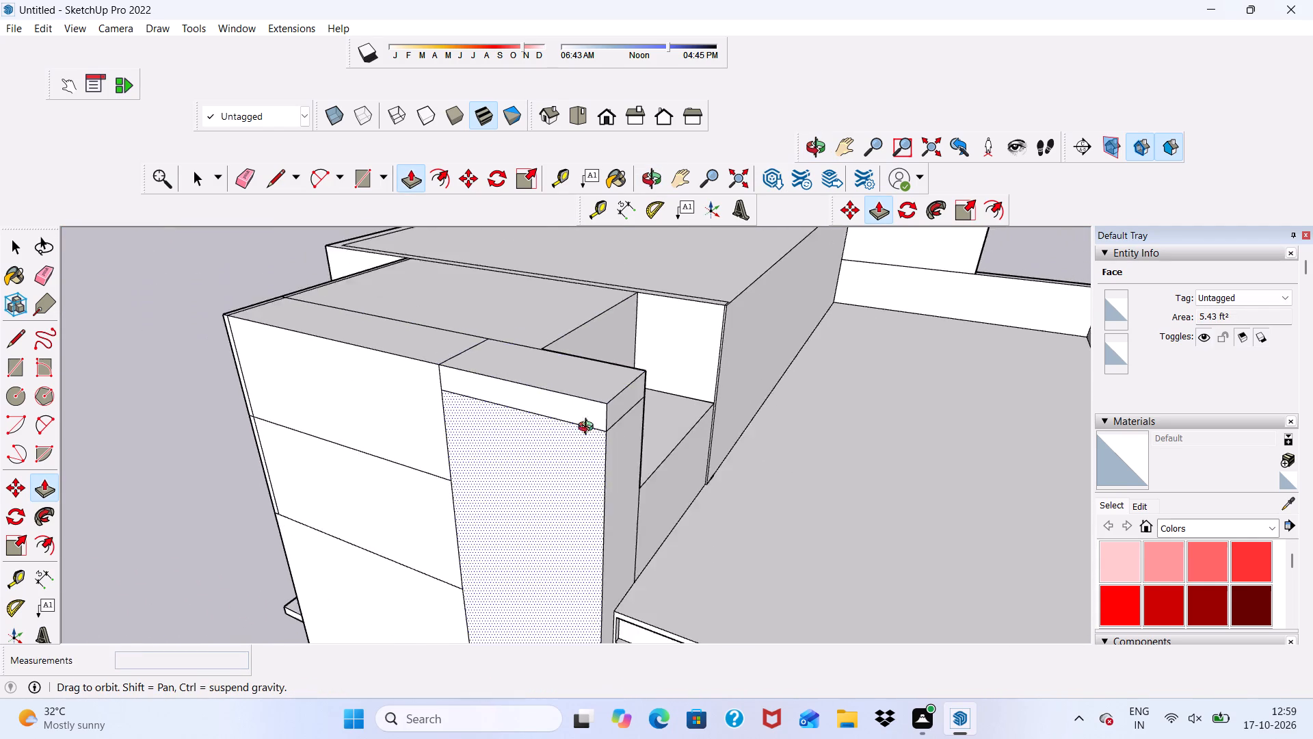
{"action": "middle_click_drag", "start_coordinate": [589, 428], "coordinate": [187, 427]}
{"action": "middle_click_drag", "start_coordinate": [187, 430], "coordinate": [549, 354]}
{"action": "scroll", "coordinate": [633, 338], "scroll_direction": "down", "scroll_amount": 2}
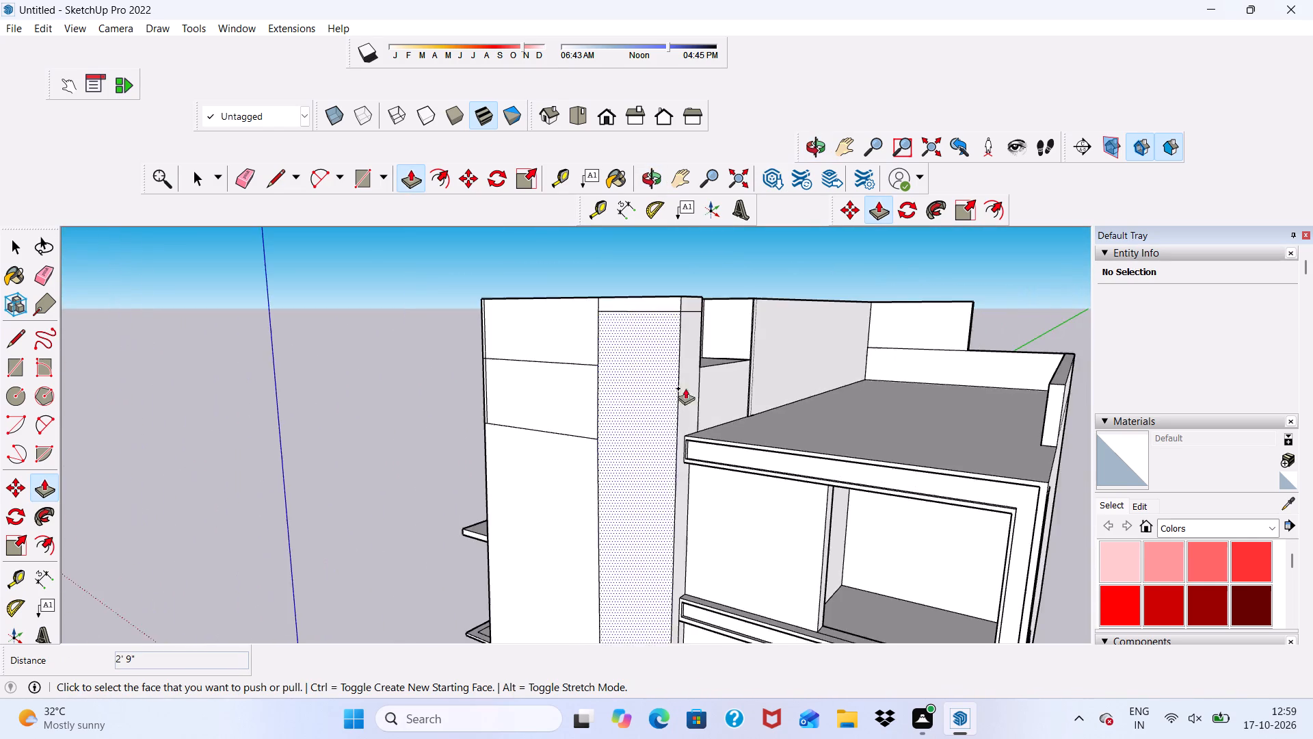
{"action": "scroll", "coordinate": [685, 388], "scroll_direction": "down", "scroll_amount": 7}
{"action": "middle_click_drag", "start_coordinate": [695, 324], "coordinate": [1104, 283]}
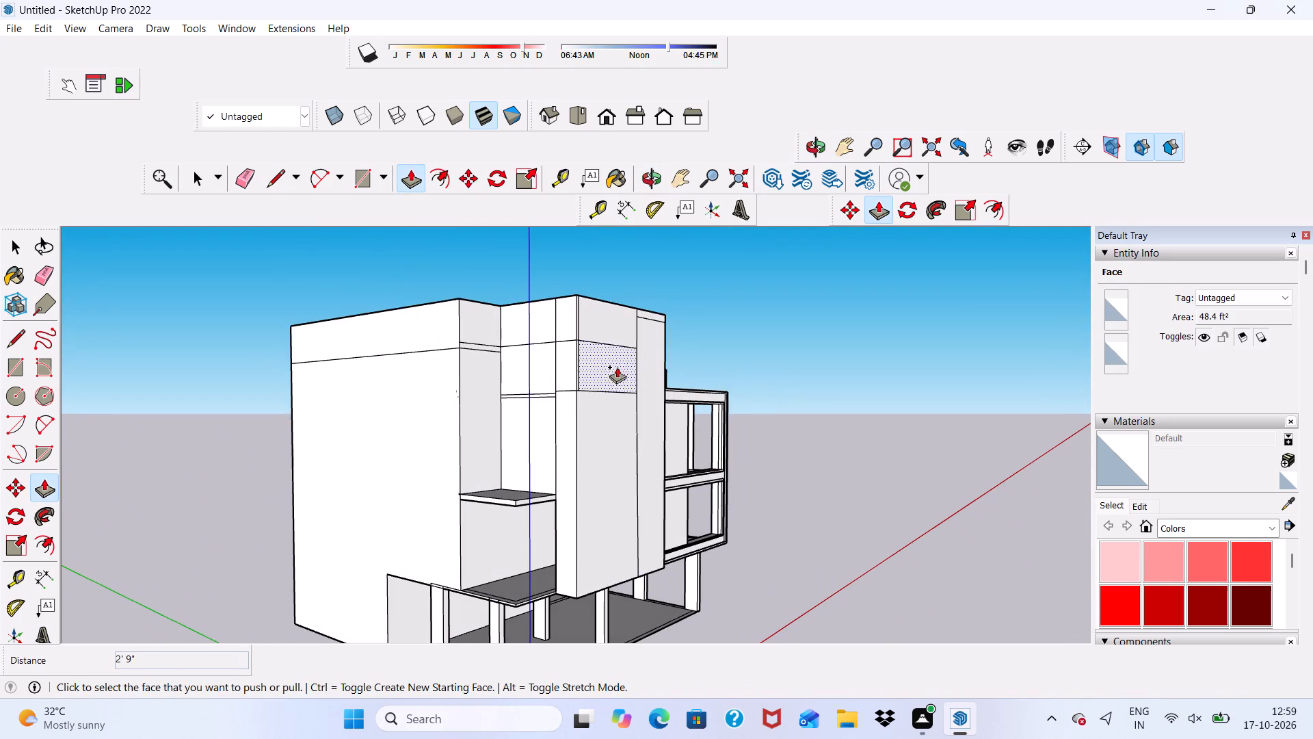
{"action": "scroll", "coordinate": [550, 378], "scroll_direction": "up", "scroll_amount": 3}
{"action": "scroll", "coordinate": [548, 376], "scroll_direction": "down", "scroll_amount": 6}
{"action": "middle_click_drag", "start_coordinate": [593, 419], "coordinate": [104, 489]}
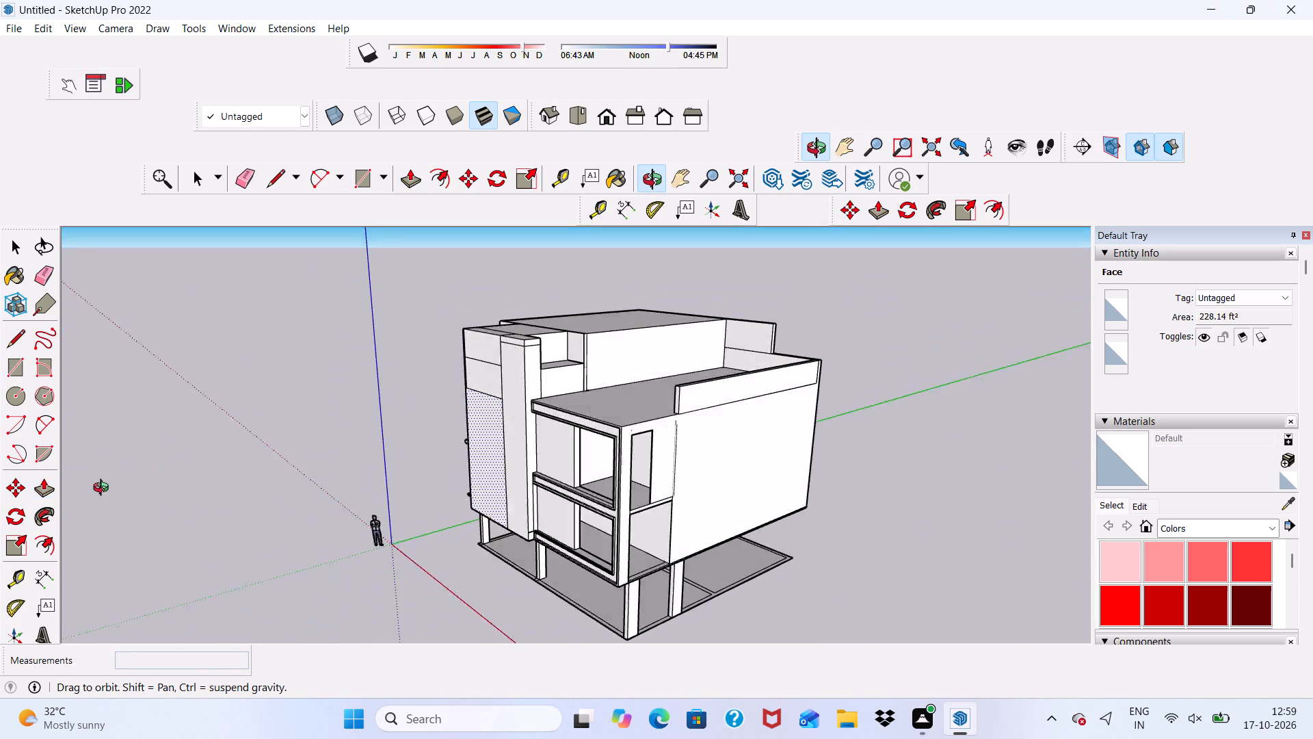
{"action": "middle_click_drag", "start_coordinate": [104, 489], "coordinate": [77, 496]}
{"action": "scroll", "coordinate": [578, 342], "scroll_direction": "up", "scroll_amount": 7}
{"action": "scroll", "coordinate": [581, 328], "scroll_direction": "down", "scroll_amount": 1}
{"action": "scroll", "coordinate": [544, 328], "scroll_direction": "up", "scroll_amount": 5}
{"action": "left_click", "coordinate": [576, 347]}
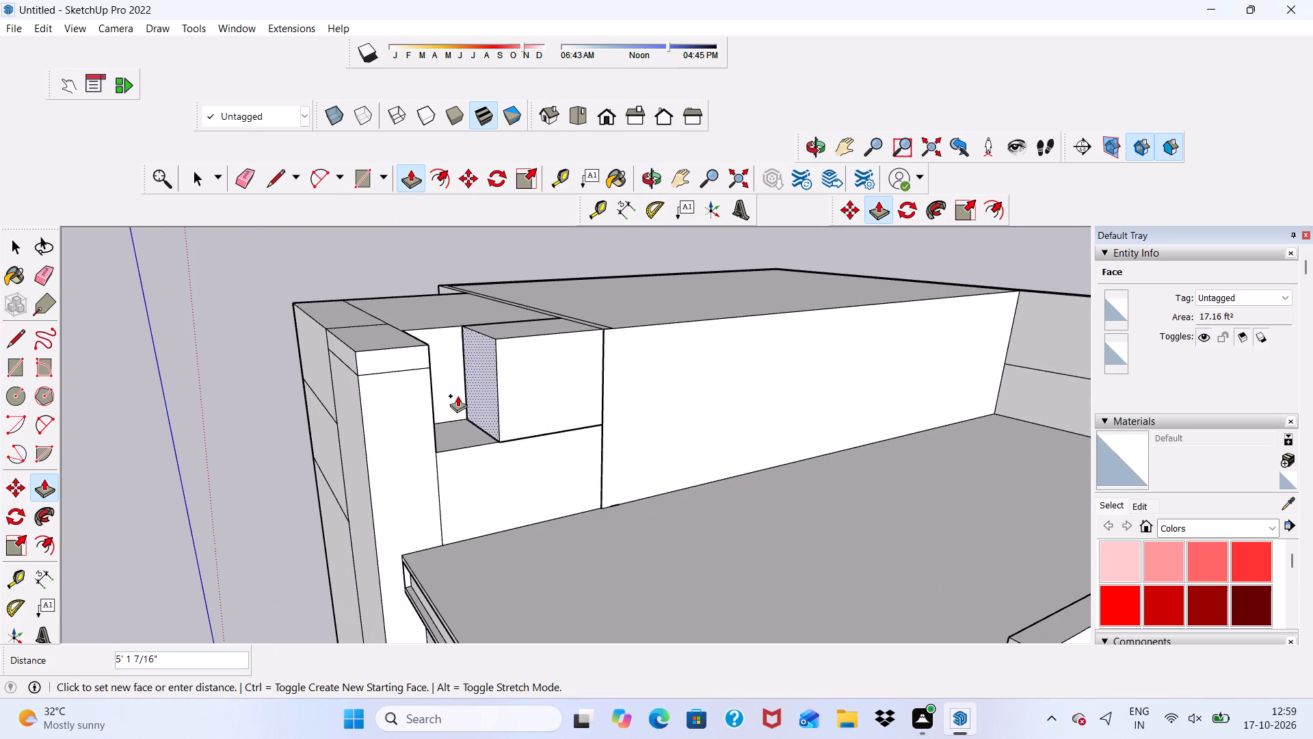
{"action": "left_click", "coordinate": [394, 398]}
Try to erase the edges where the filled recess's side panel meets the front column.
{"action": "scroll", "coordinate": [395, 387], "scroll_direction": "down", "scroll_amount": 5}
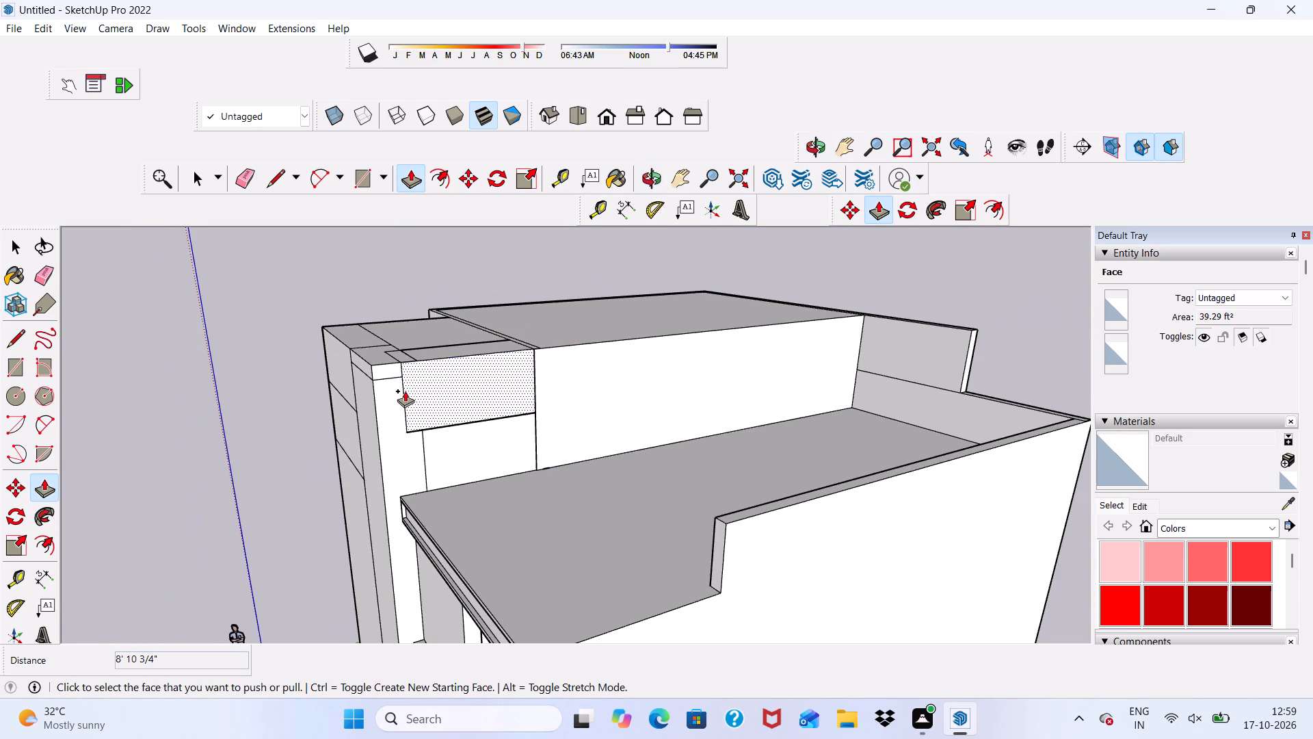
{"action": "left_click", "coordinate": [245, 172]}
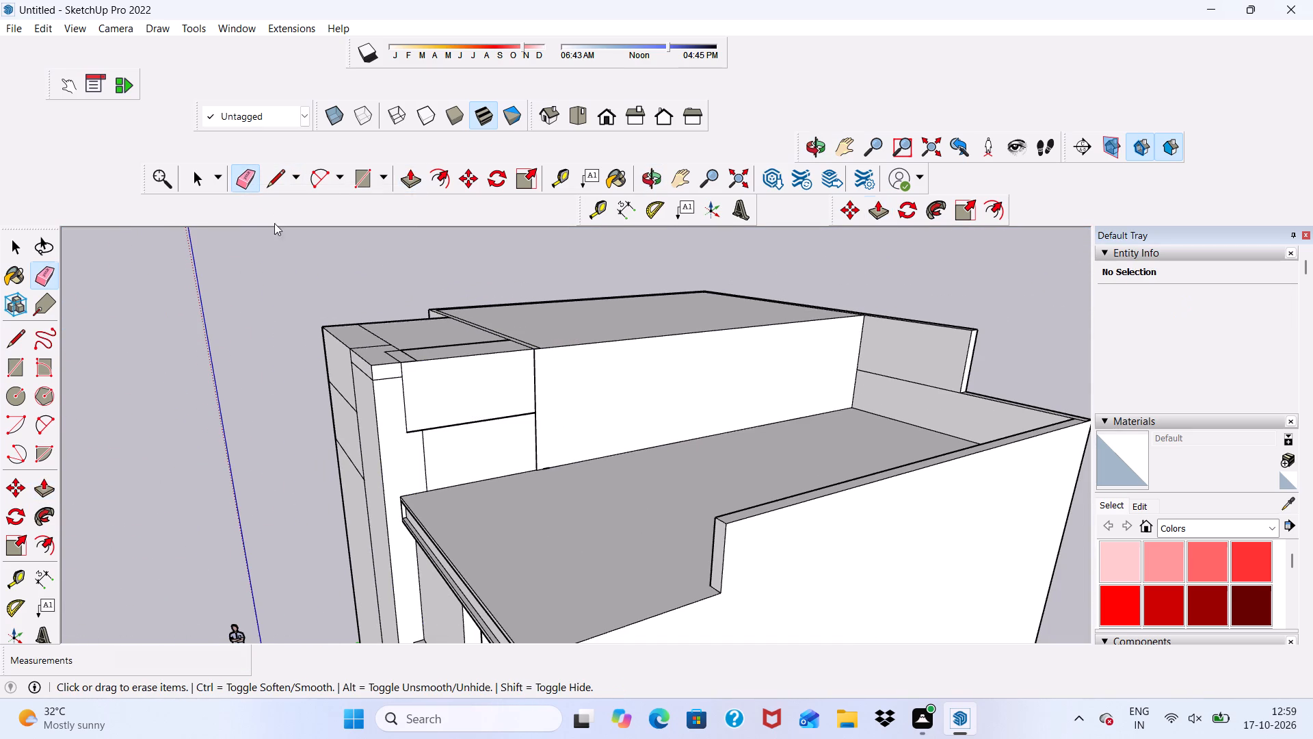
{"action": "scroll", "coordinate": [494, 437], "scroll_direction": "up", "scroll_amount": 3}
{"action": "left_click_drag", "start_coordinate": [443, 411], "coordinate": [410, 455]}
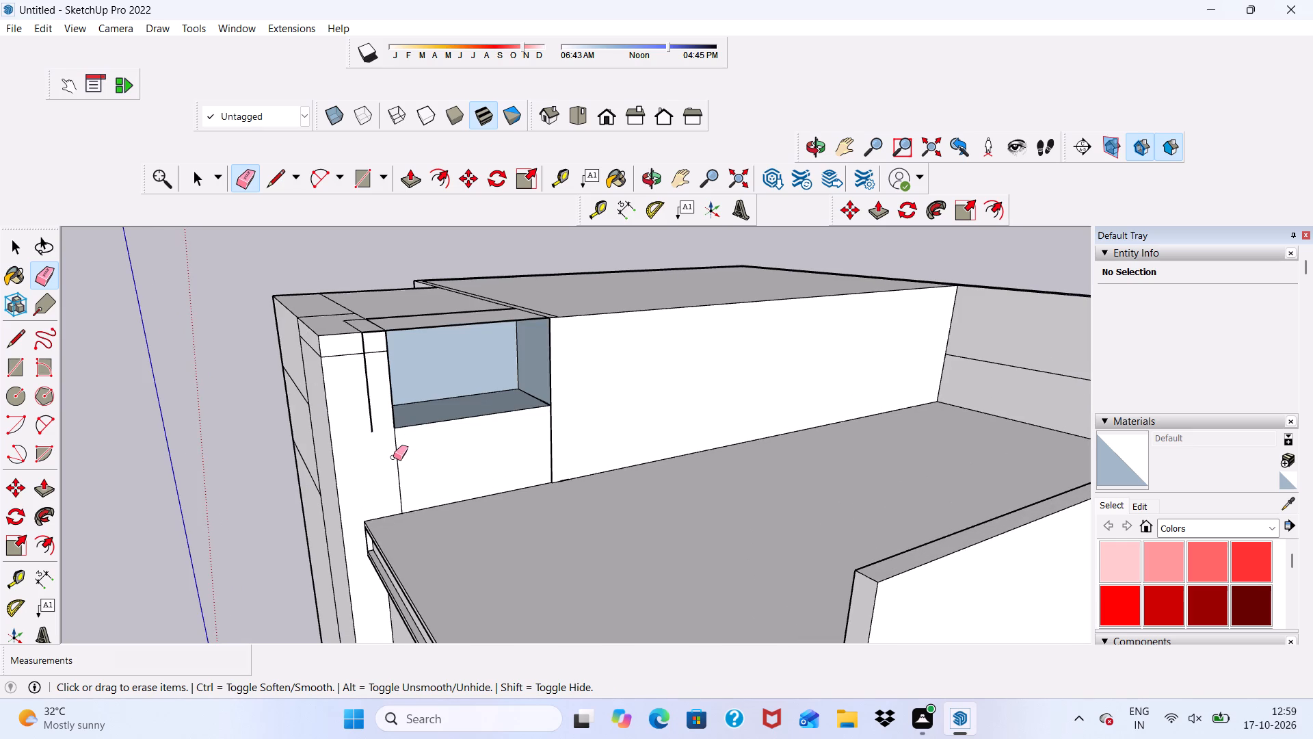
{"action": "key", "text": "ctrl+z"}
Push the side wall face beneath the filled recess panel by 1' 8 3/8".
{"action": "scroll", "coordinate": [420, 427], "scroll_direction": "up", "scroll_amount": 4}
{"action": "key", "text": "space"}
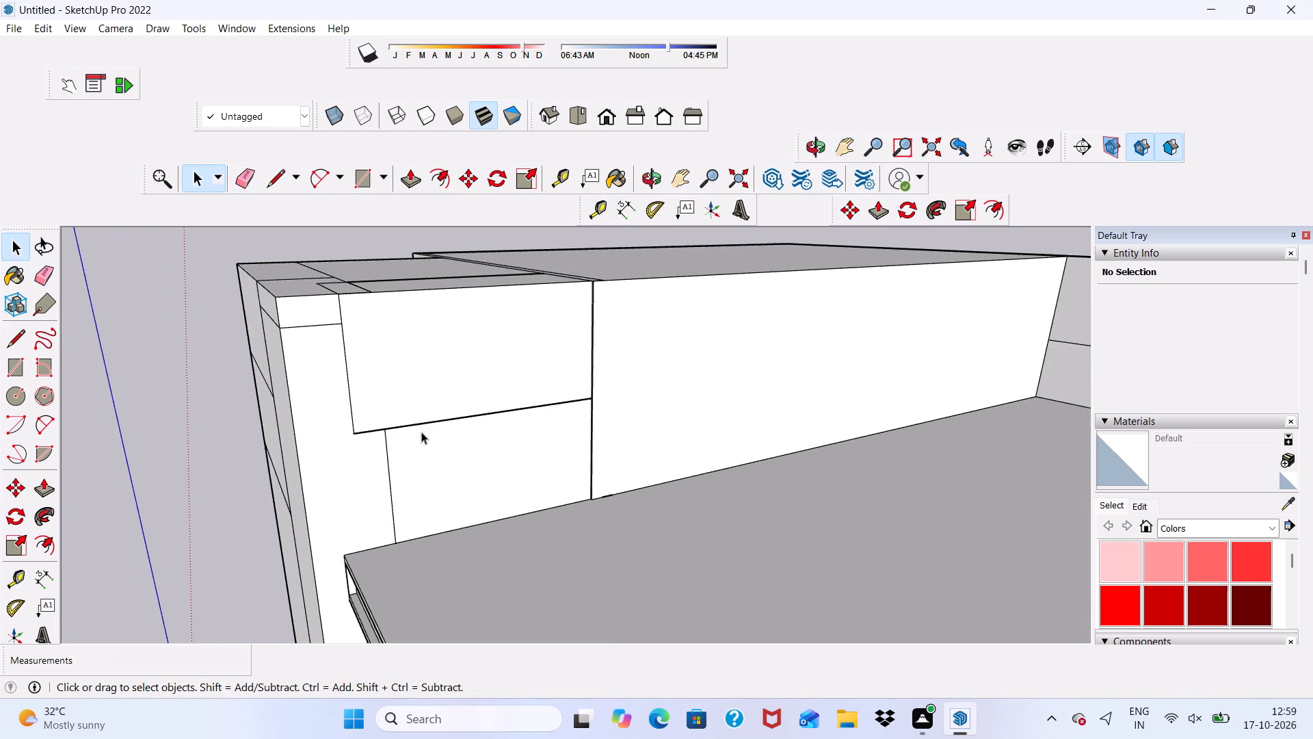
{"action": "middle_click_drag", "start_coordinate": [422, 443], "coordinate": [480, 348]}
{"action": "scroll", "coordinate": [480, 365], "scroll_direction": "up", "scroll_amount": 5}
{"action": "left_click", "coordinate": [480, 365]}
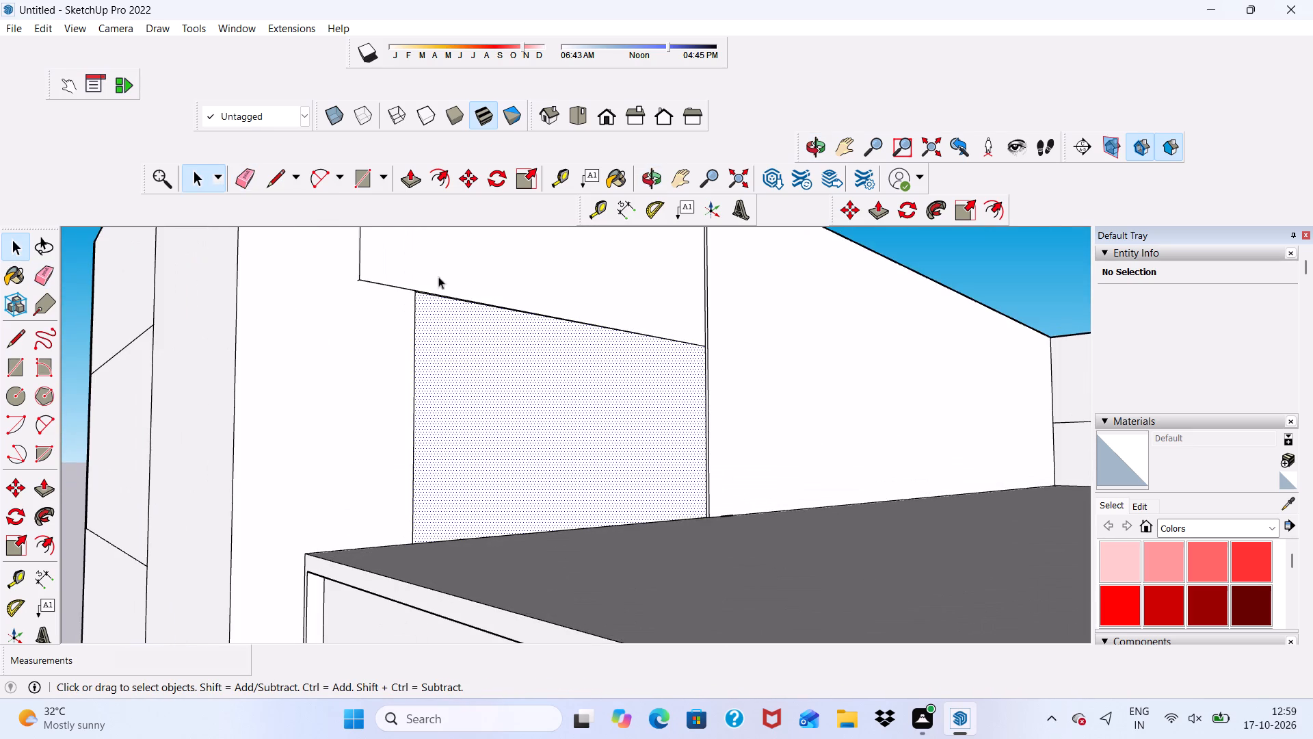
{"action": "left_click", "coordinate": [417, 172]}
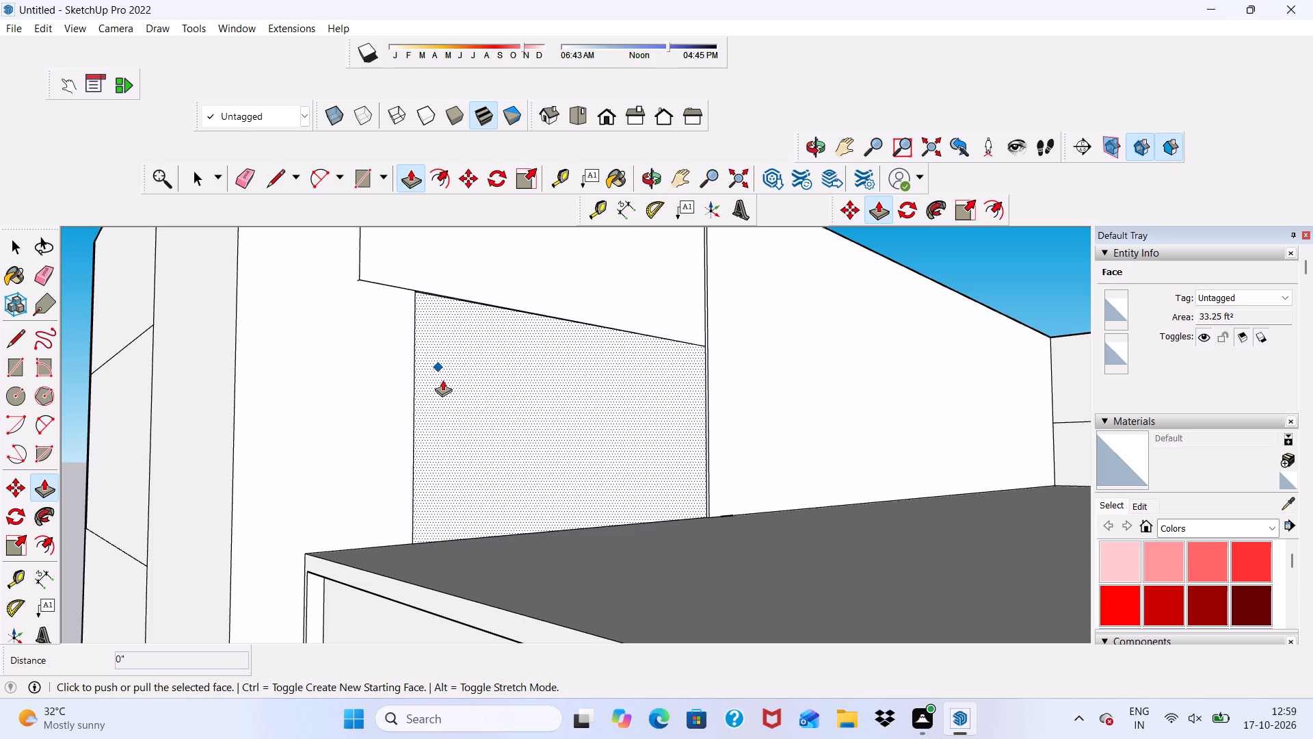
{"action": "left_click", "coordinate": [466, 399]}
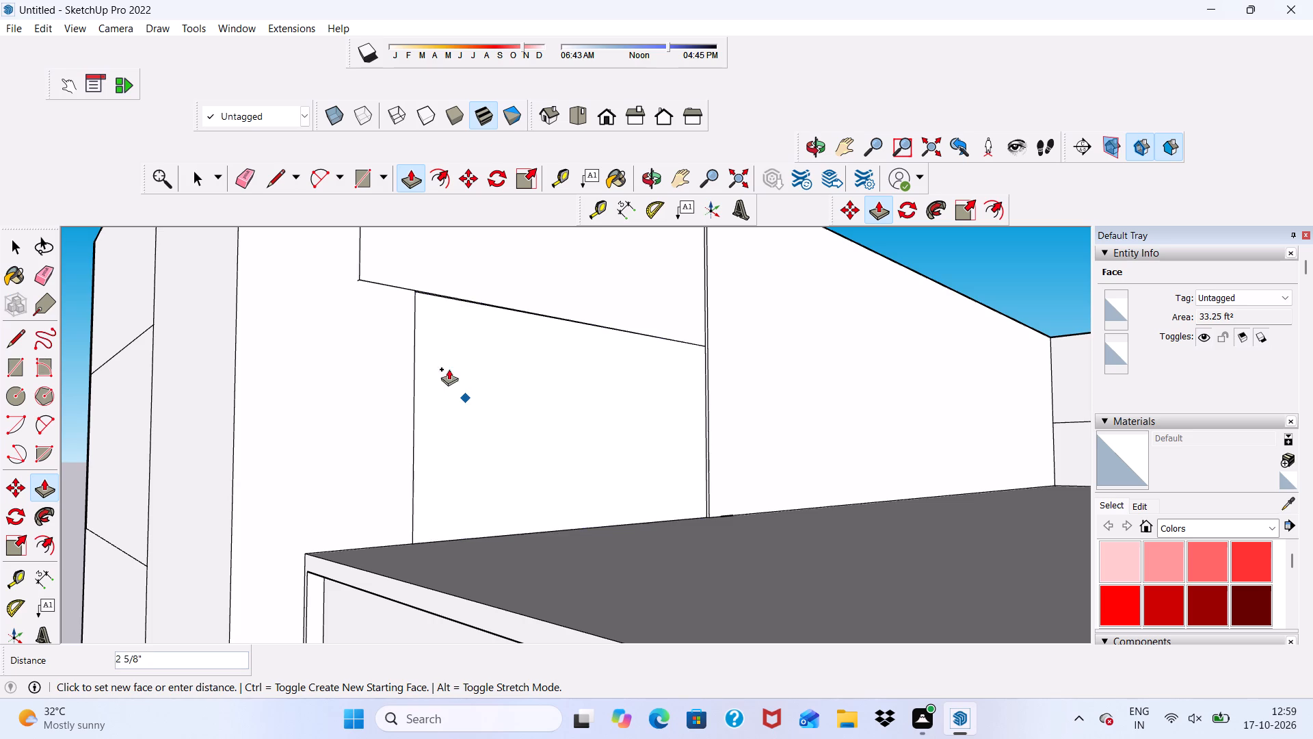
{"action": "left_click", "coordinate": [373, 307]}
Push the wall face beneath the filled panel 14' 8 5/8", referencing the wall on the opposite side of the block.
{"action": "scroll", "coordinate": [497, 290], "scroll_direction": "up", "scroll_amount": 6}
{"action": "middle_click_drag", "start_coordinate": [427, 353], "coordinate": [364, 339]}
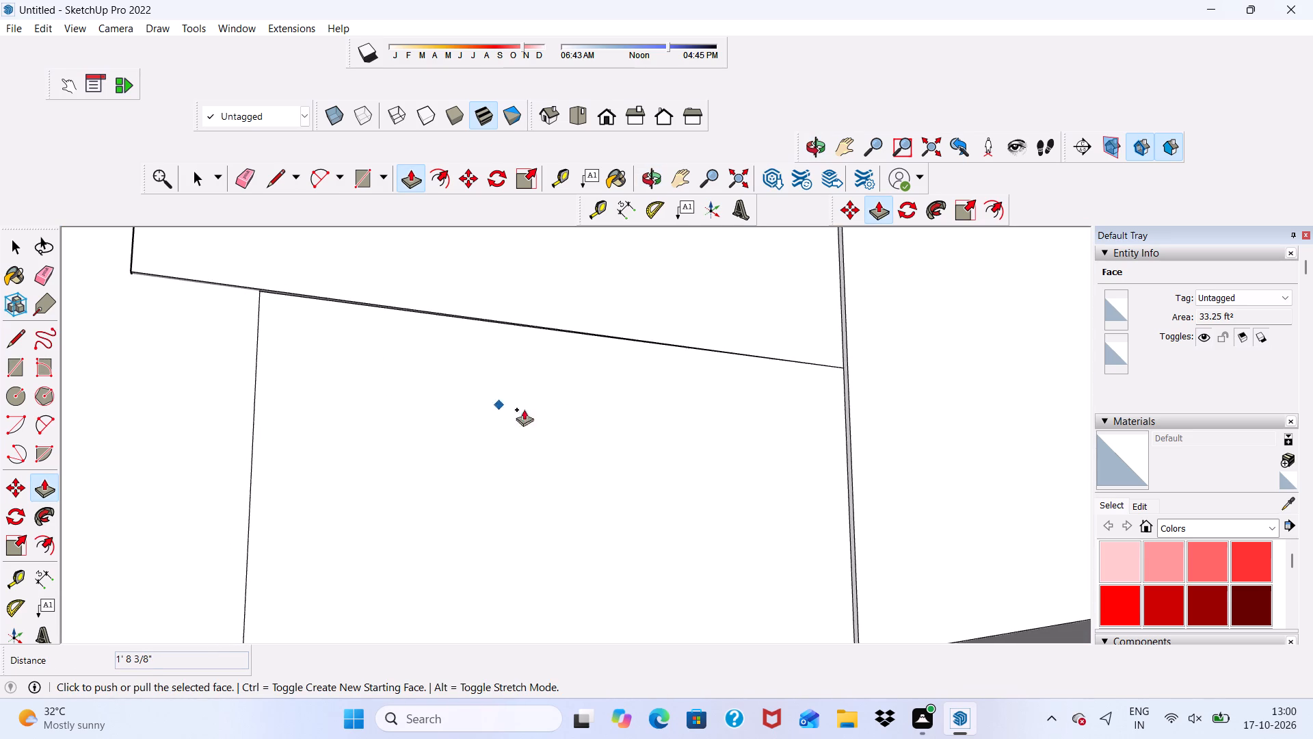
{"action": "scroll", "coordinate": [717, 406], "scroll_direction": "up", "scroll_amount": 6}
{"action": "middle_click_drag", "start_coordinate": [633, 365], "coordinate": [606, 302]}
{"action": "scroll", "coordinate": [629, 276], "scroll_direction": "up", "scroll_amount": 1}
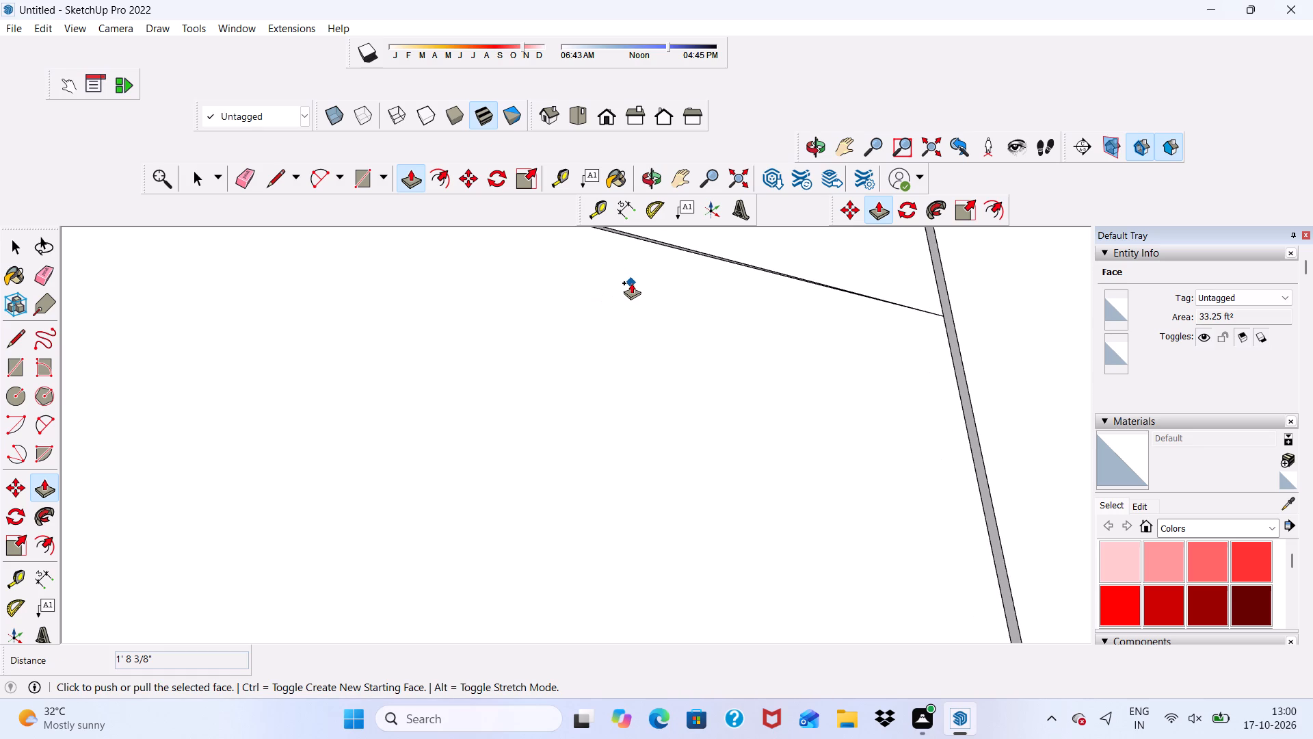
{"action": "key", "text": "space"}
{"action": "left_click", "coordinate": [628, 286]}
{"action": "left_click", "coordinate": [410, 176]}
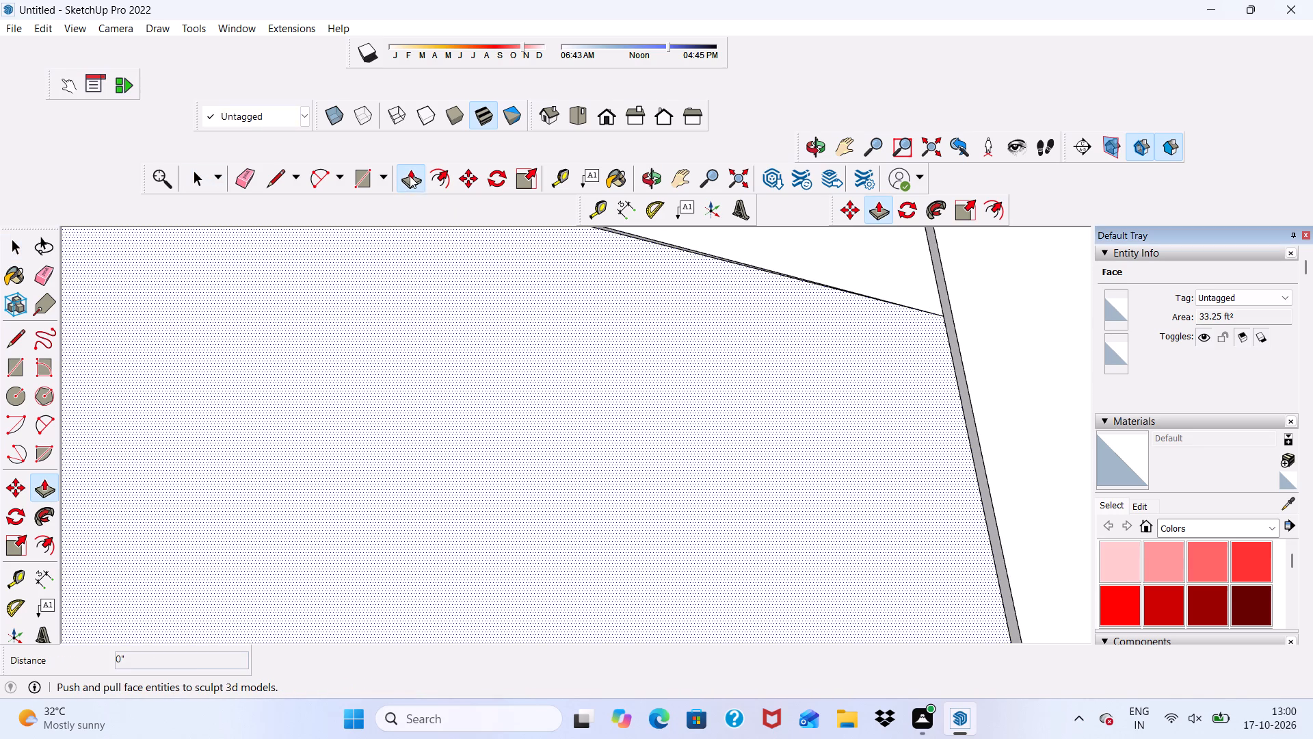
{"action": "left_click", "coordinate": [594, 293]}
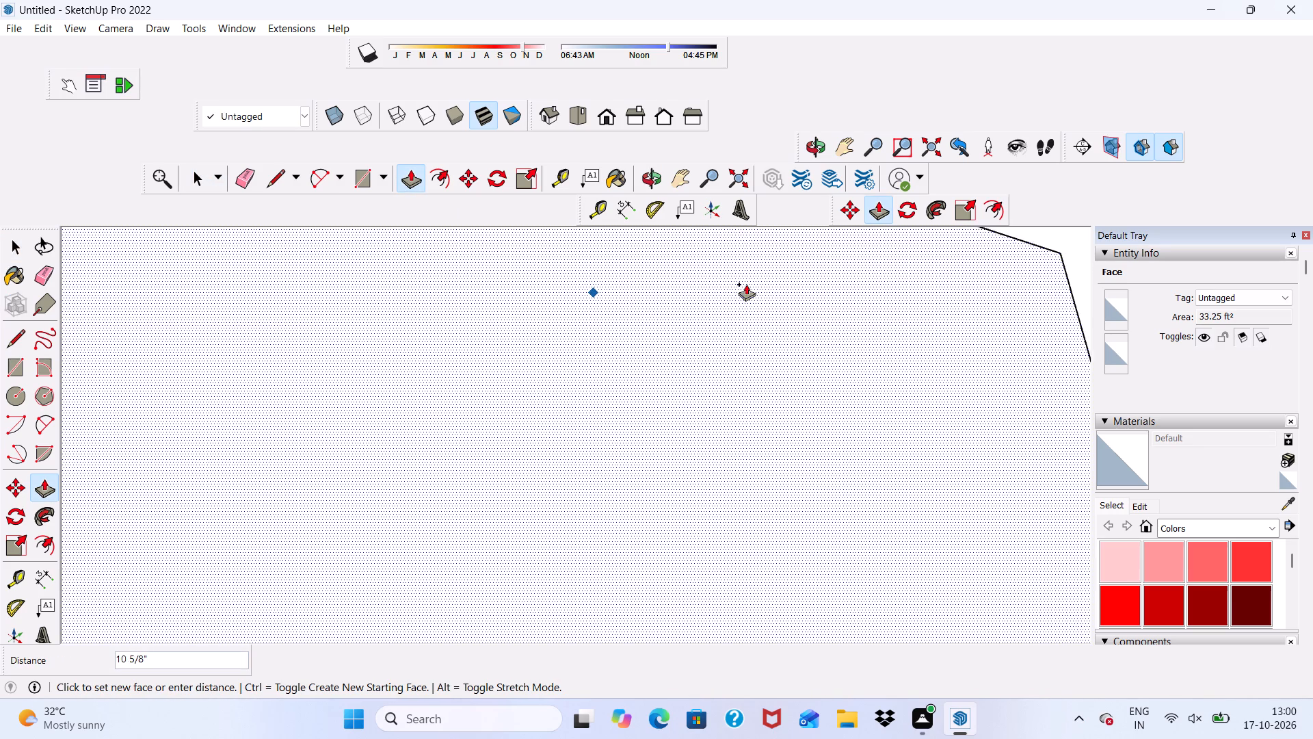
{"action": "scroll", "coordinate": [853, 181], "scroll_direction": "down", "scroll_amount": 14}
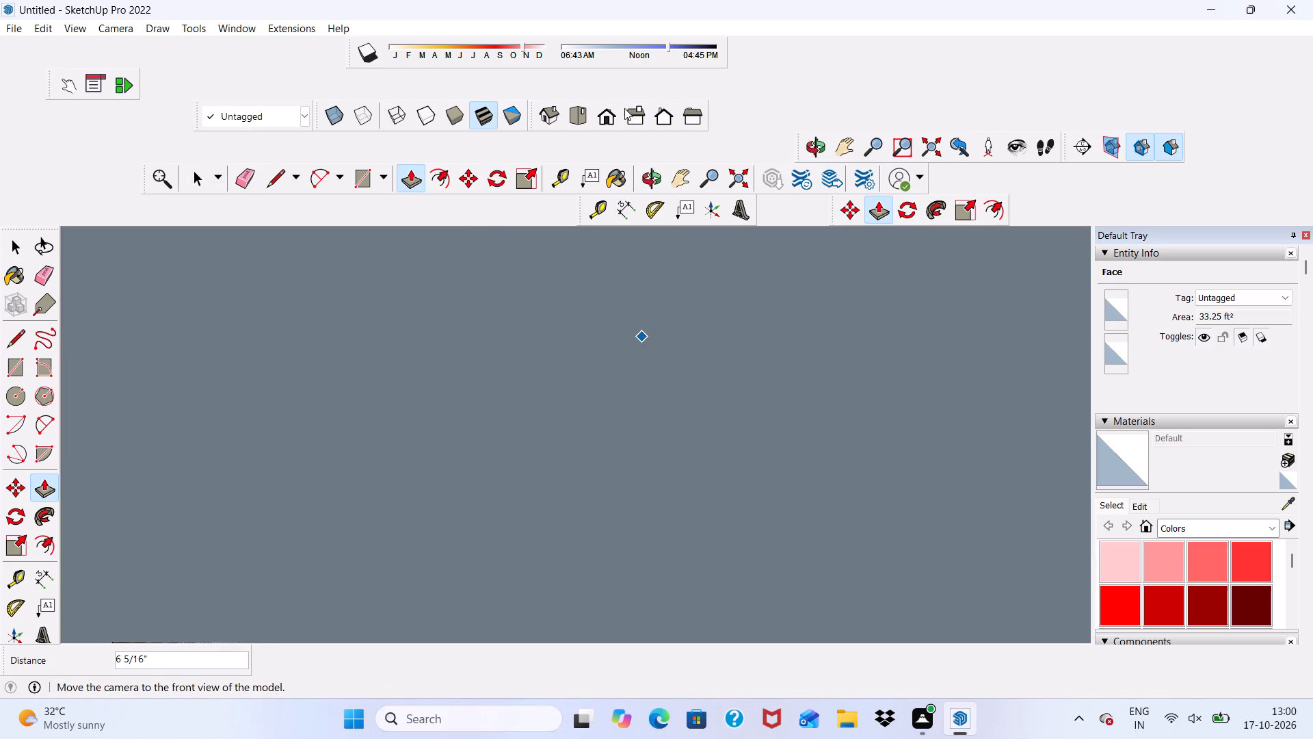
{"action": "left_click", "coordinate": [604, 116]}
{"action": "scroll", "coordinate": [609, 296], "scroll_direction": "down", "scroll_amount": 10}
{"action": "scroll", "coordinate": [582, 389], "scroll_direction": "down", "scroll_amount": 7}
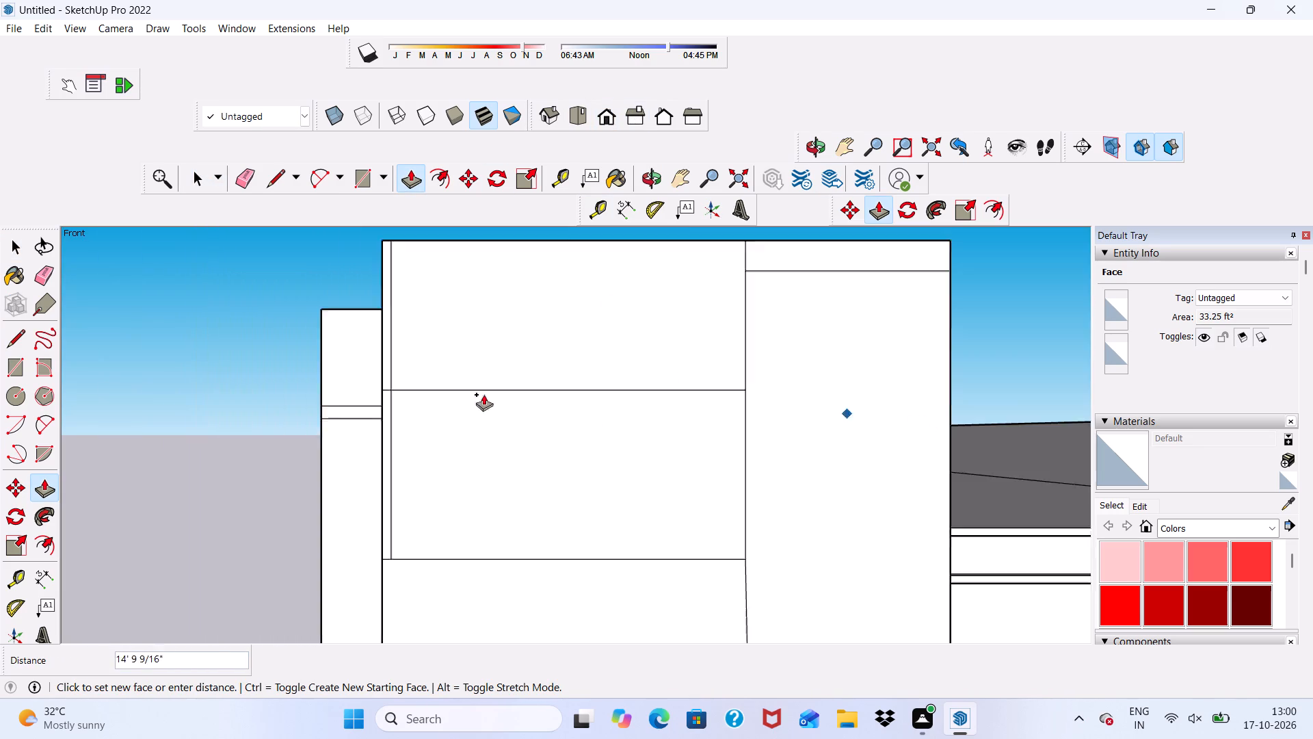
{"action": "scroll", "coordinate": [483, 394], "scroll_direction": "down", "scroll_amount": 11}
{"action": "middle_click_drag", "start_coordinate": [479, 346], "coordinate": [497, 396]}
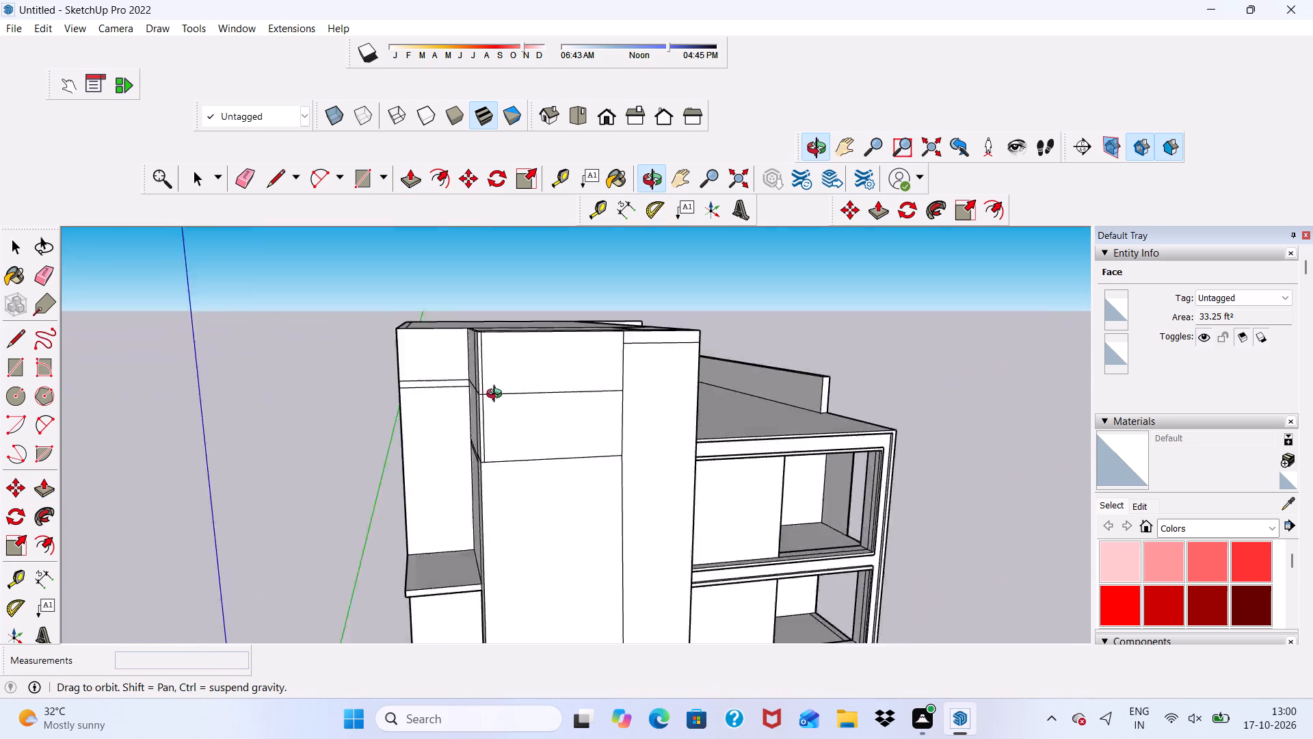
{"action": "middle_click_drag", "start_coordinate": [497, 396], "coordinate": [706, 352]}
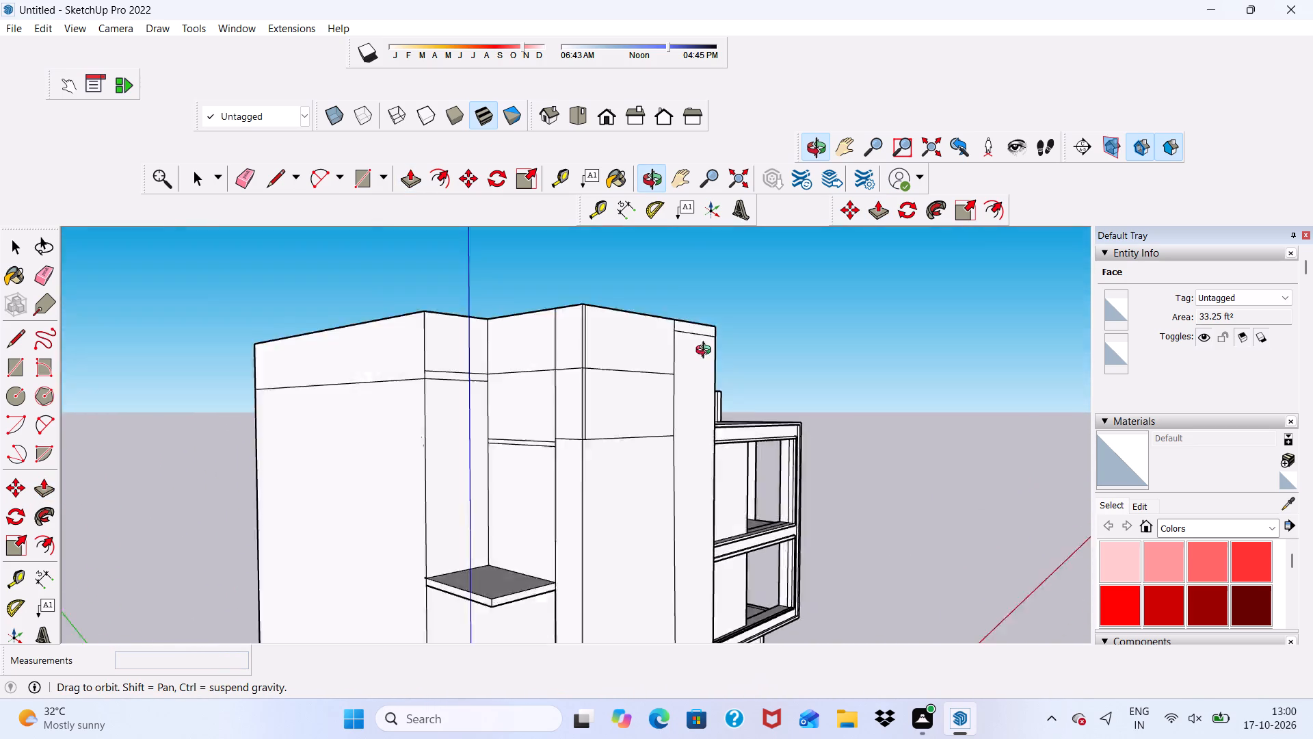
{"action": "middle_click_drag", "start_coordinate": [706, 352], "coordinate": [744, 342]}
{"action": "scroll", "coordinate": [625, 291], "scroll_direction": "up", "scroll_amount": 1}
{"action": "scroll", "coordinate": [557, 248], "scroll_direction": "down", "scroll_amount": 8}
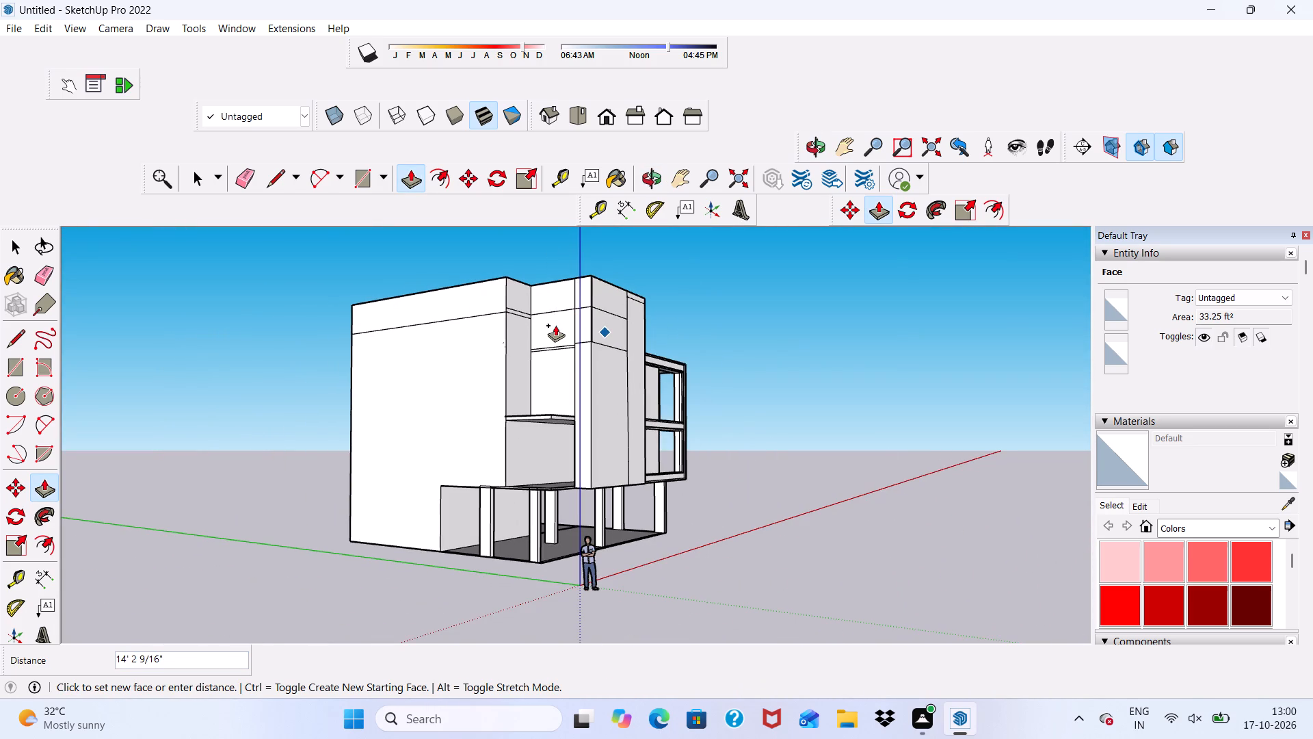
{"action": "left_click", "coordinate": [553, 325]}
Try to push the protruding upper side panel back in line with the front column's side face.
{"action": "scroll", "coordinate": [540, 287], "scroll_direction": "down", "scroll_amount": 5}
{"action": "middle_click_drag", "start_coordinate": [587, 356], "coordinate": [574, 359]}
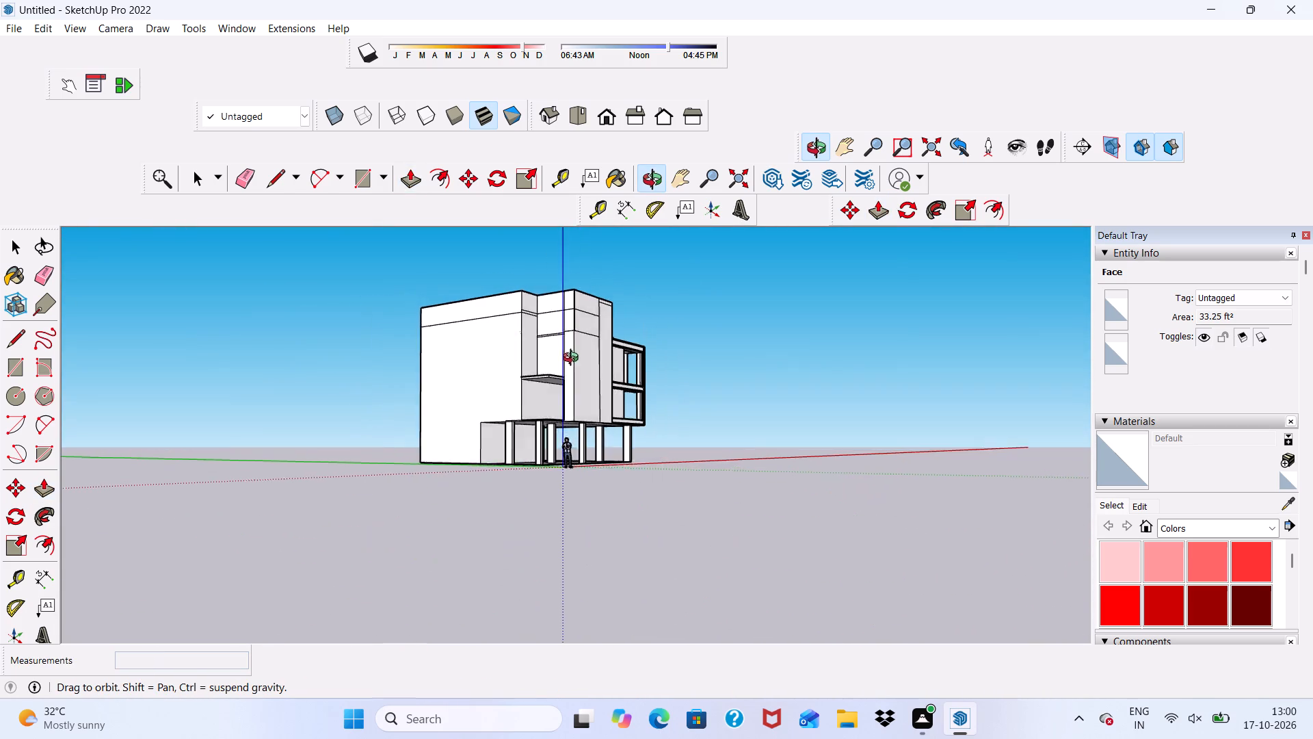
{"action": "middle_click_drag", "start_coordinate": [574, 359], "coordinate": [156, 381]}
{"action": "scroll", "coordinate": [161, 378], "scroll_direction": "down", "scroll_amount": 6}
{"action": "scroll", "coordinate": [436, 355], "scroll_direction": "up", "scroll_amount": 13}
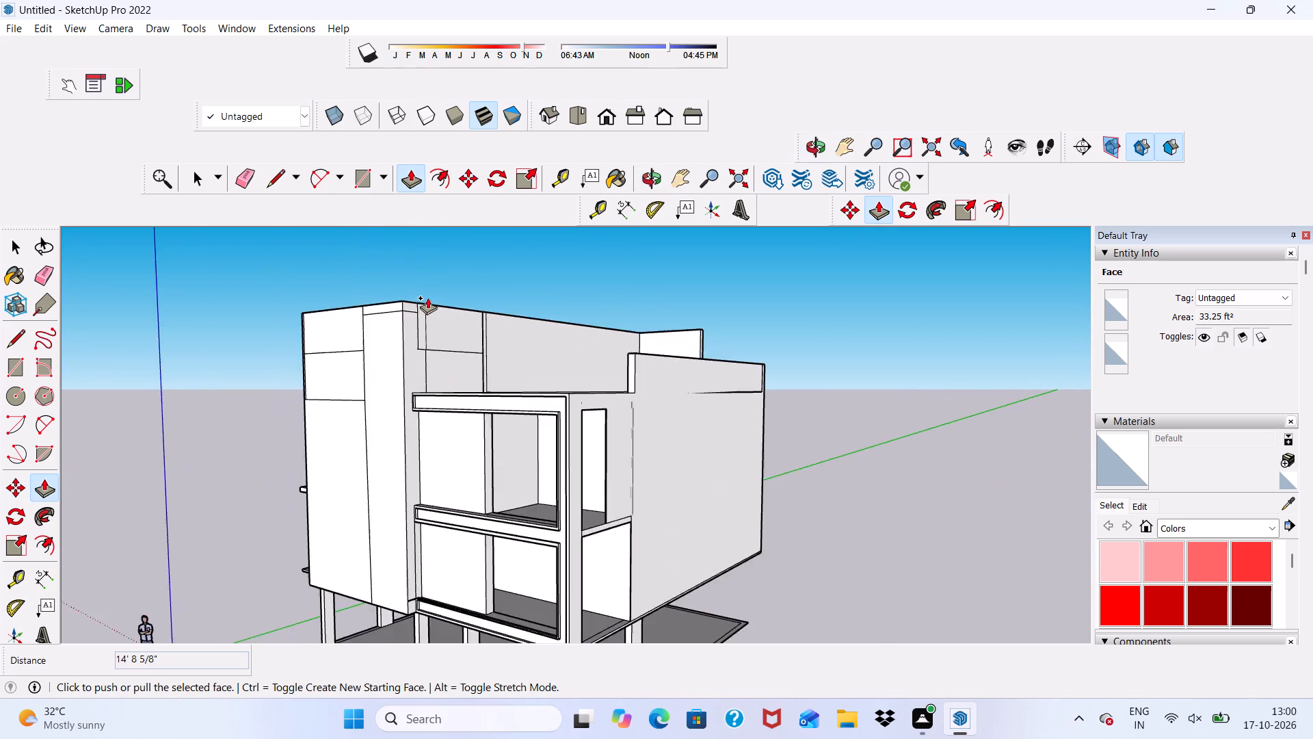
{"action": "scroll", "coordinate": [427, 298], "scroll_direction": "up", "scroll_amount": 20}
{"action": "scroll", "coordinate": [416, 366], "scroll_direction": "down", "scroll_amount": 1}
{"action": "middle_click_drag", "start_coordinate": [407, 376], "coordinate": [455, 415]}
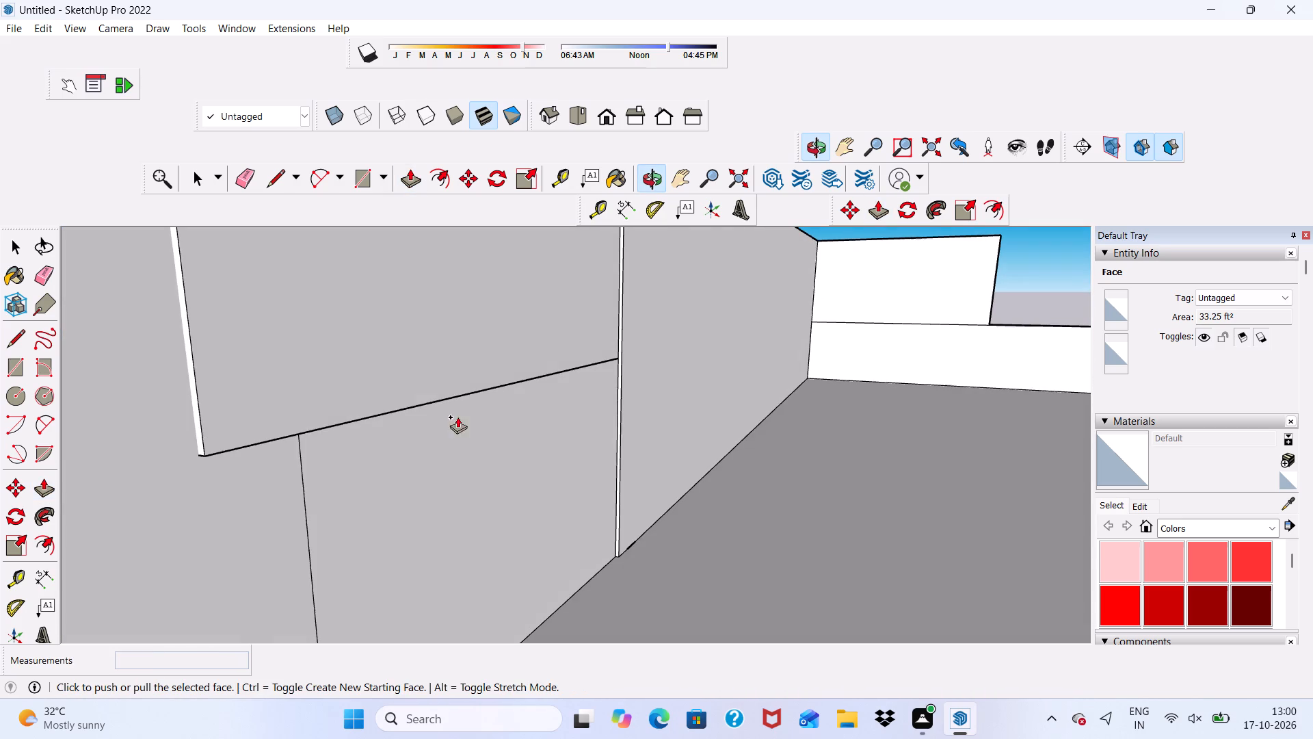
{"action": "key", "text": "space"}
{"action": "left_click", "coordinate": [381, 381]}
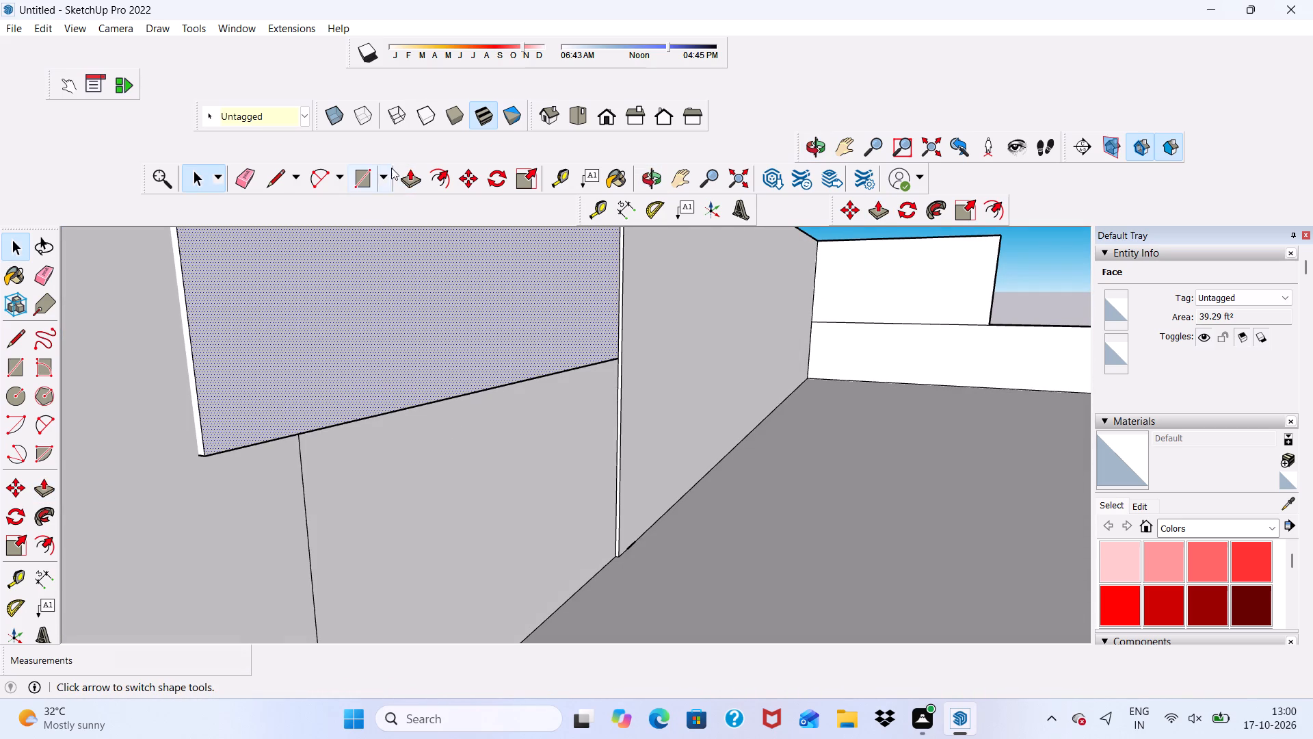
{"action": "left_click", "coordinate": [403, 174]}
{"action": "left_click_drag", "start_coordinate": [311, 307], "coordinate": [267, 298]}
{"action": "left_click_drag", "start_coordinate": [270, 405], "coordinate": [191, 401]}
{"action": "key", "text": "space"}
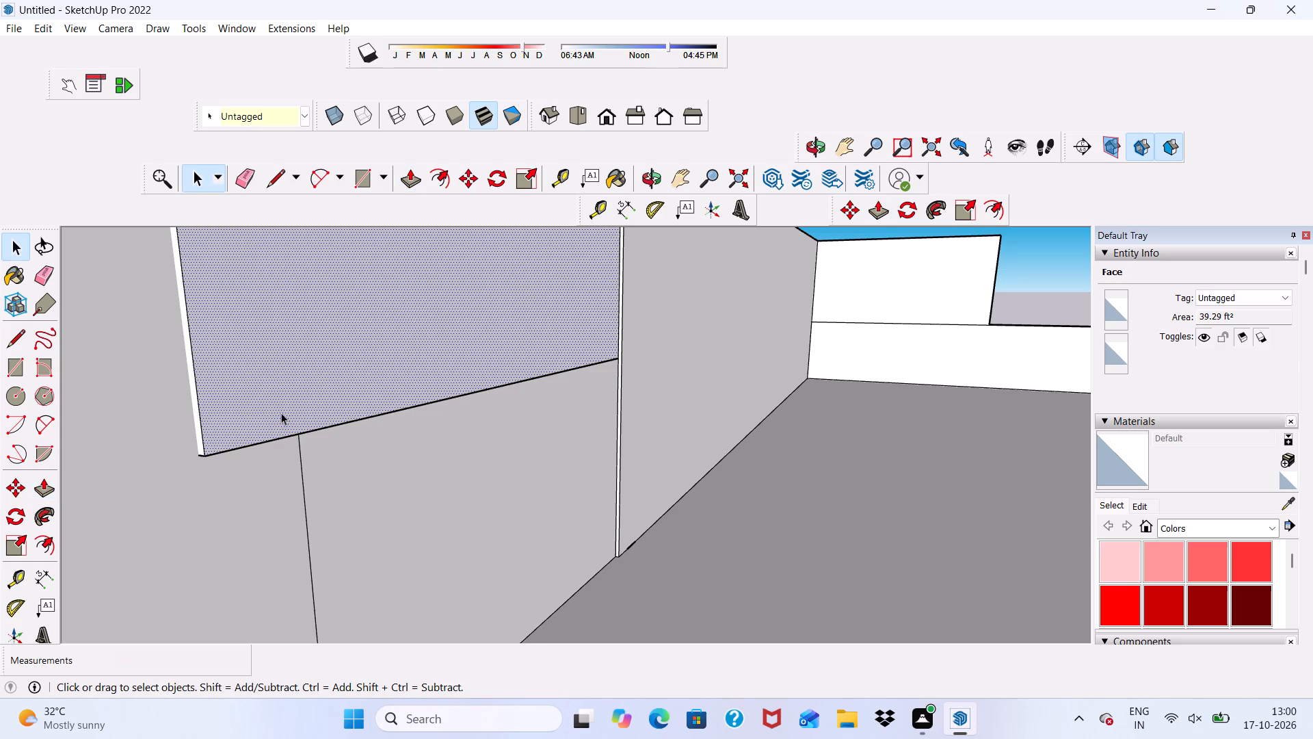
Pull the front column's side face out 7/8", flush with the filled upper side panel.
{"action": "scroll", "coordinate": [275, 406], "scroll_direction": "down", "scroll_amount": 11}
{"action": "middle_click_drag", "start_coordinate": [433, 457], "coordinate": [481, 471]}
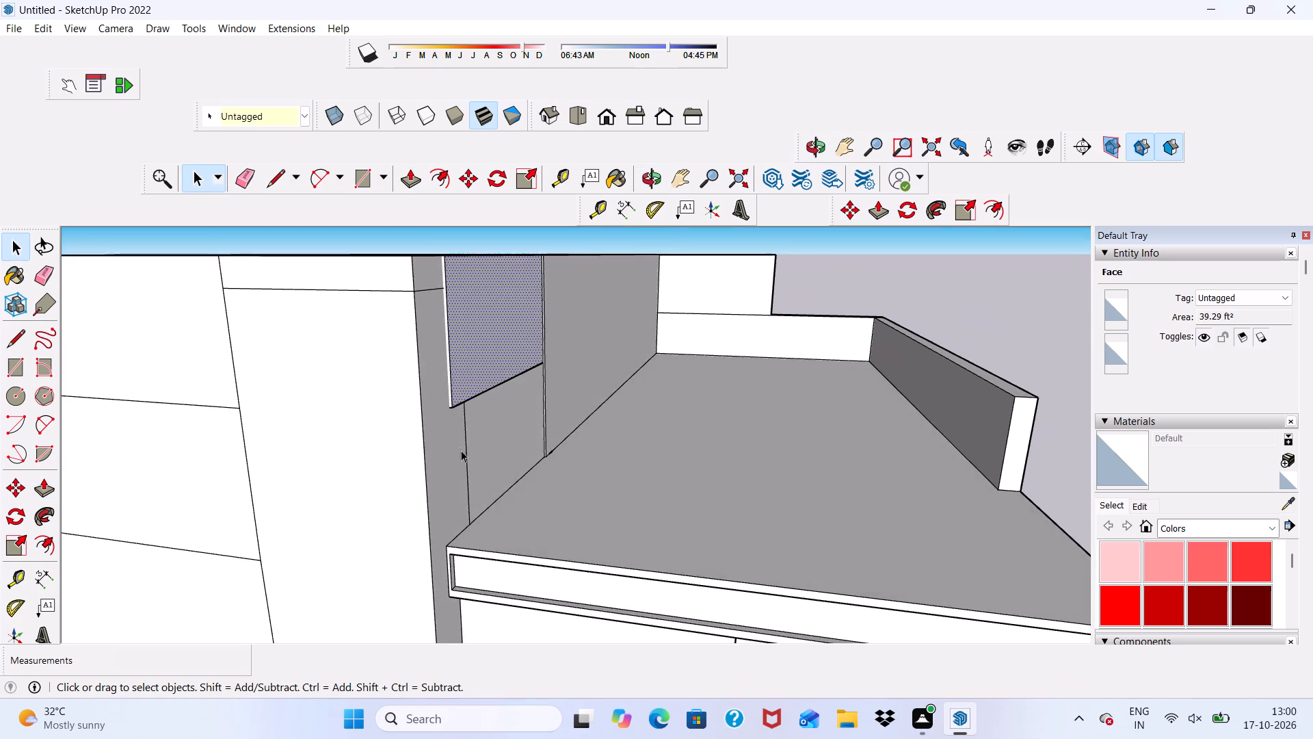
{"action": "scroll", "coordinate": [427, 385], "scroll_direction": "up", "scroll_amount": 6}
{"action": "left_click", "coordinate": [433, 351]}
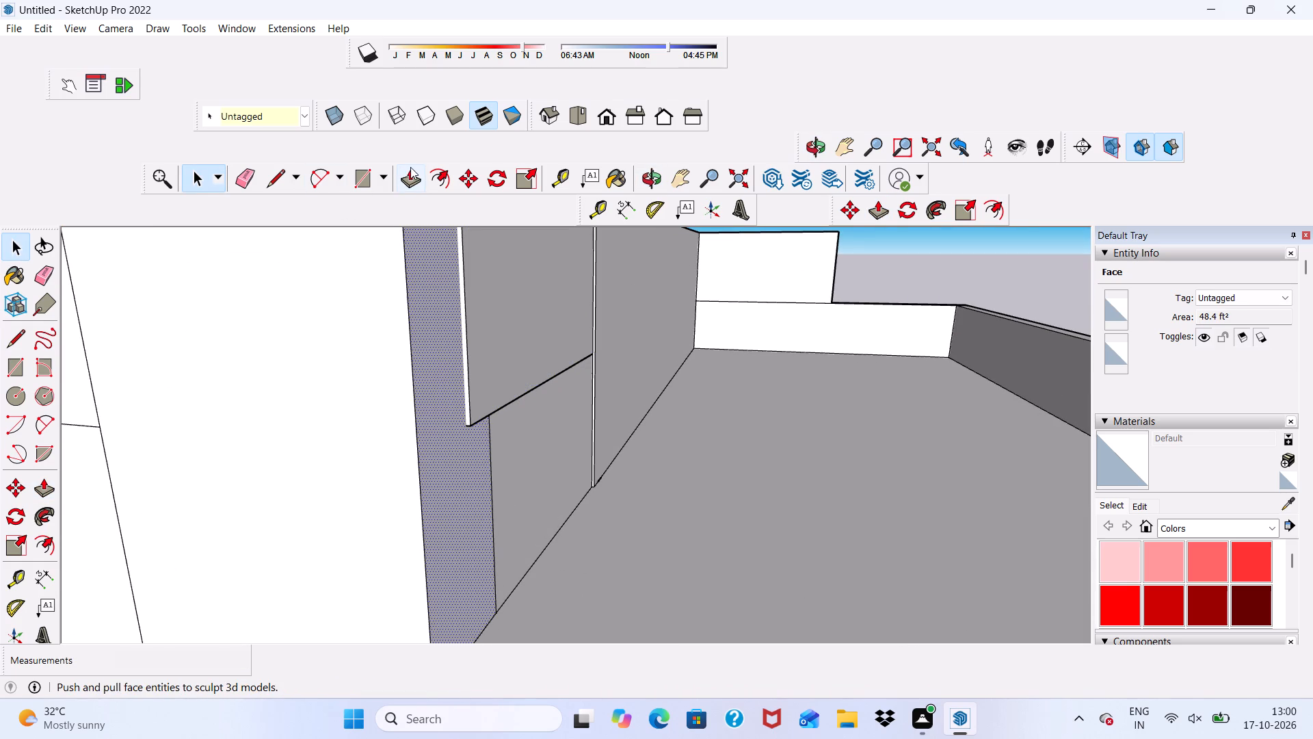
{"action": "left_click", "coordinate": [410, 167]}
{"action": "left_click", "coordinate": [427, 465]}
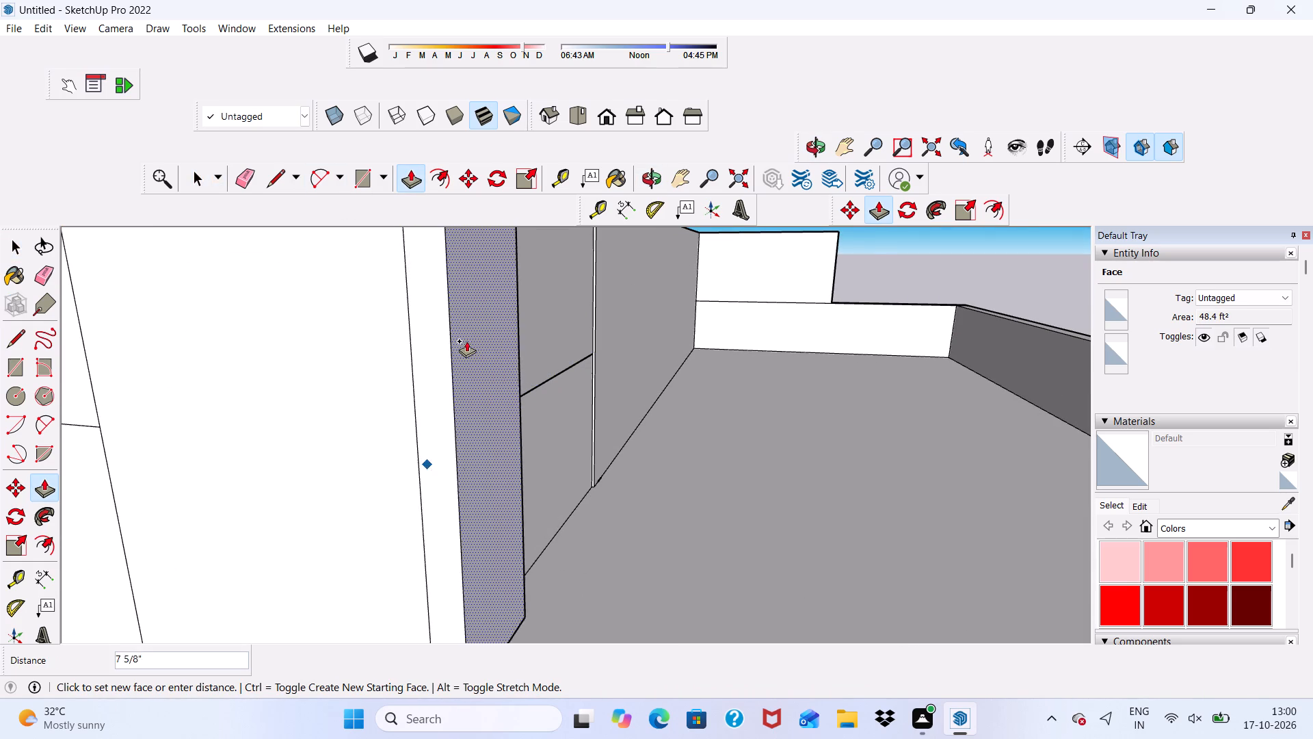
{"action": "scroll", "coordinate": [466, 341], "scroll_direction": "down", "scroll_amount": 1}
{"action": "middle_click_drag", "start_coordinate": [466, 340], "coordinate": [237, 374]}
{"action": "left_click", "coordinate": [442, 326]}
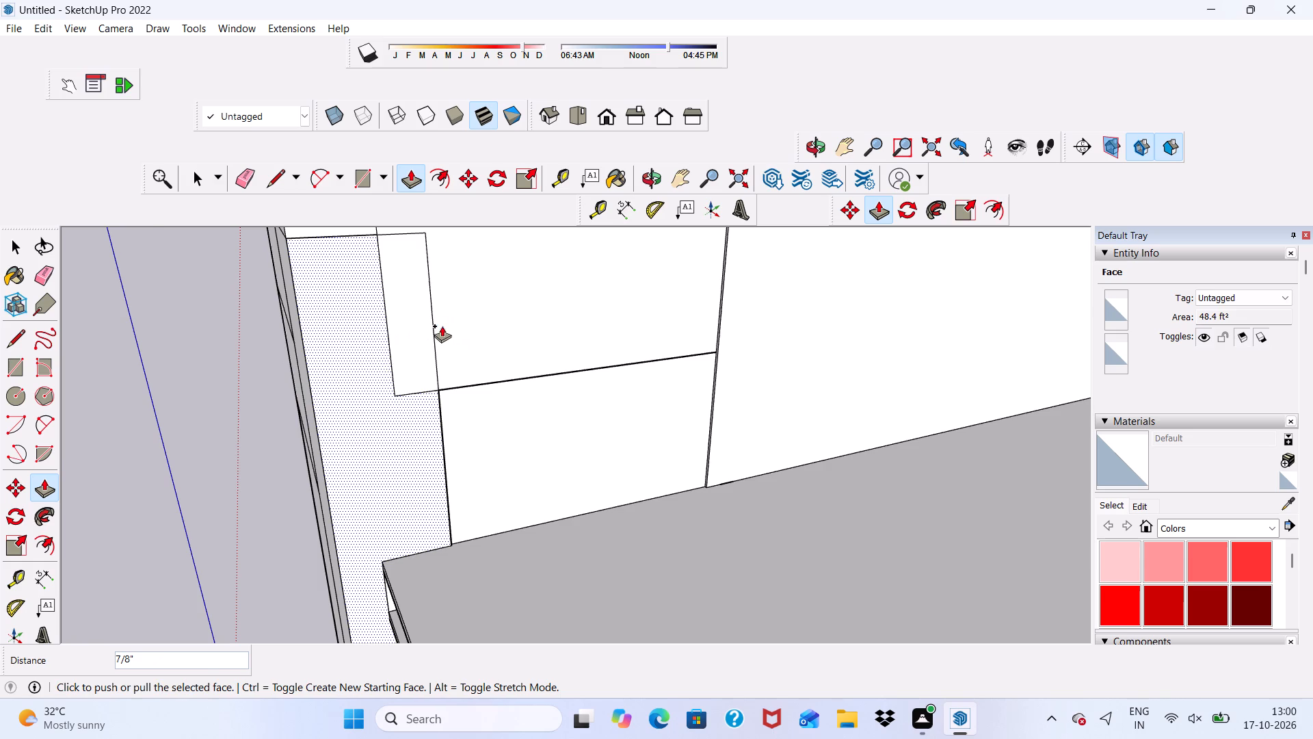
Push/pull the small panel above the front column's side face 7/8", level with the adjoining side wall surface.
{"action": "scroll", "coordinate": [419, 366], "scroll_direction": "down", "scroll_amount": 5}
{"action": "scroll", "coordinate": [353, 254], "scroll_direction": "up", "scroll_amount": 9}
{"action": "scroll", "coordinate": [391, 315], "scroll_direction": "up", "scroll_amount": 3}
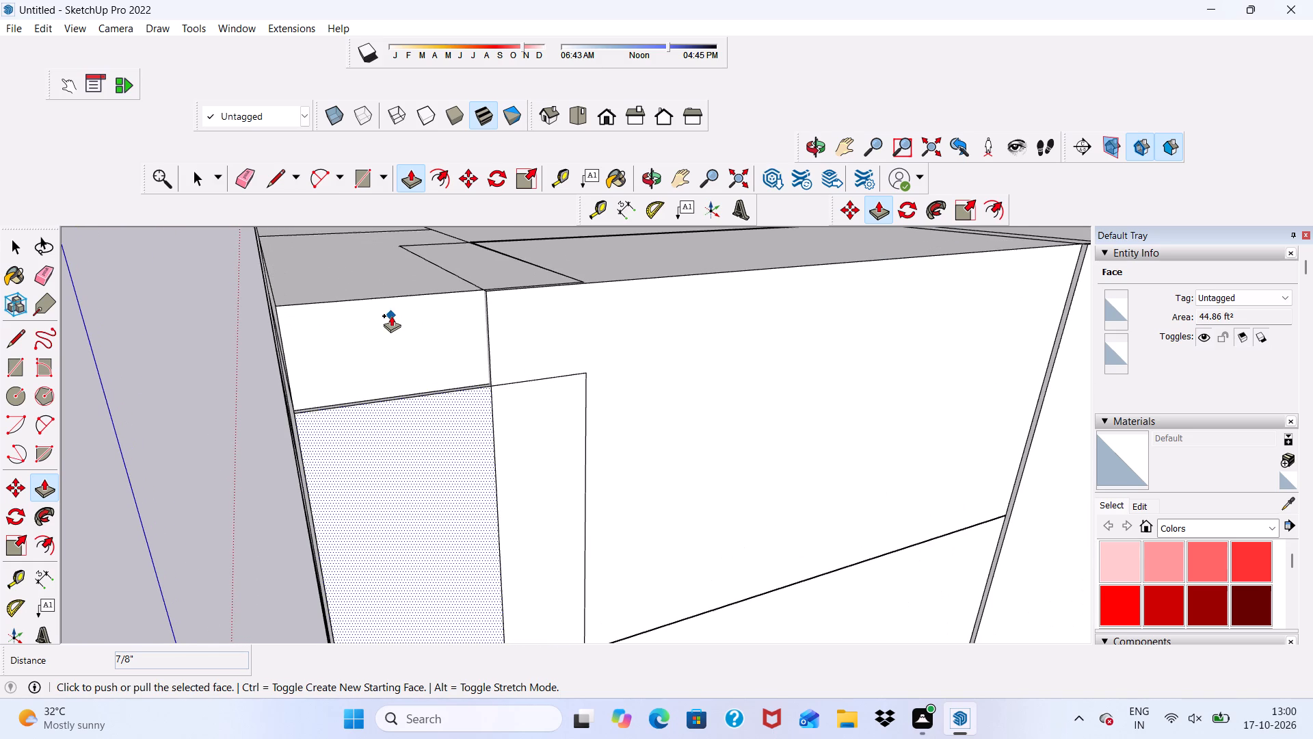
{"action": "key", "text": "space"}
{"action": "left_click", "coordinate": [390, 328]}
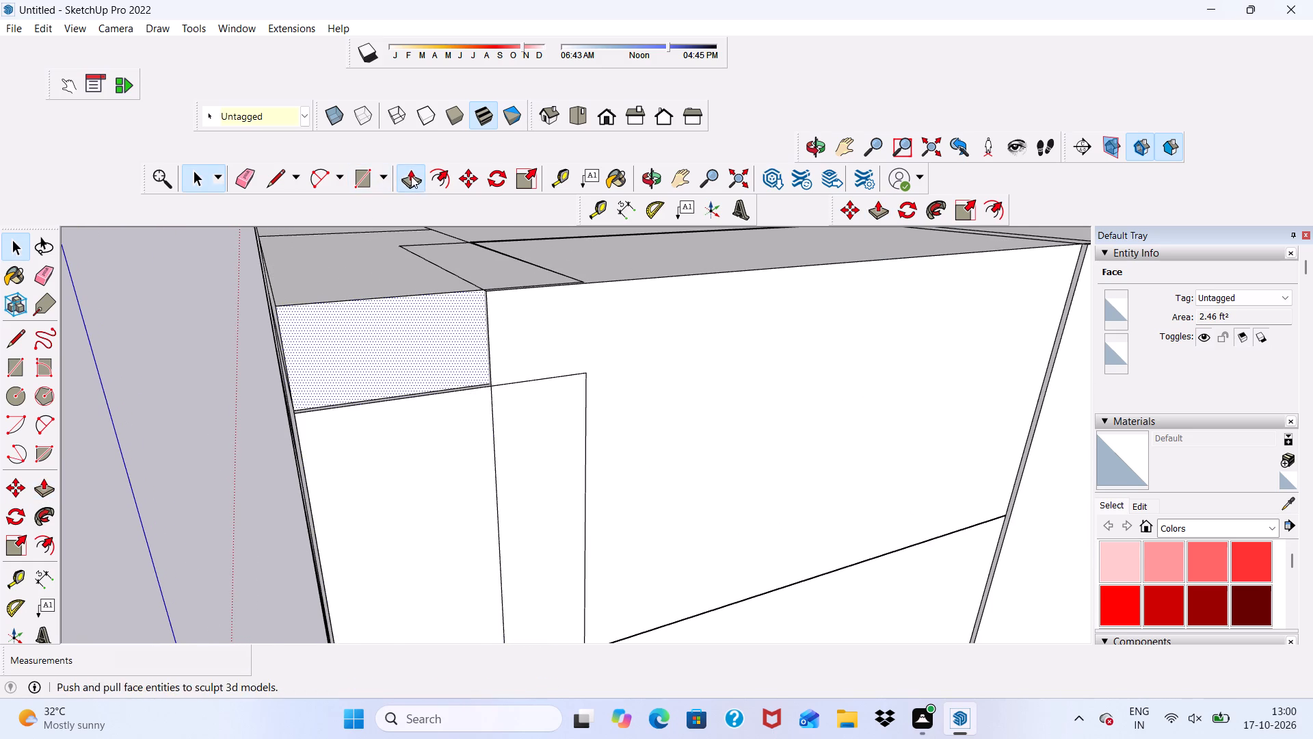
{"action": "left_click", "coordinate": [411, 176]}
{"action": "left_click", "coordinate": [358, 356]}
{"action": "scroll", "coordinate": [460, 394], "scroll_direction": "down", "scroll_amount": 3}
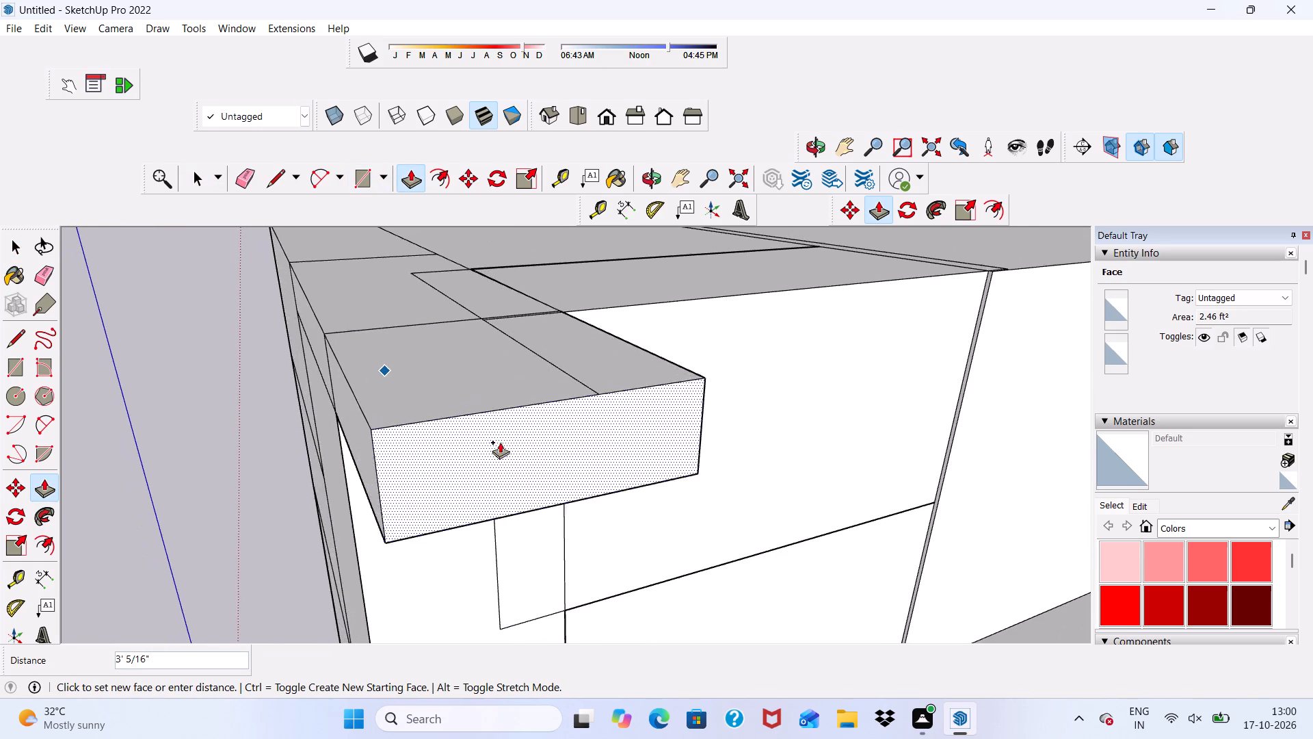
{"action": "scroll", "coordinate": [500, 442], "scroll_direction": "down", "scroll_amount": 2}
{"action": "middle_click_drag", "start_coordinate": [479, 373], "coordinate": [276, 246]}
{"action": "left_click", "coordinate": [523, 425]}
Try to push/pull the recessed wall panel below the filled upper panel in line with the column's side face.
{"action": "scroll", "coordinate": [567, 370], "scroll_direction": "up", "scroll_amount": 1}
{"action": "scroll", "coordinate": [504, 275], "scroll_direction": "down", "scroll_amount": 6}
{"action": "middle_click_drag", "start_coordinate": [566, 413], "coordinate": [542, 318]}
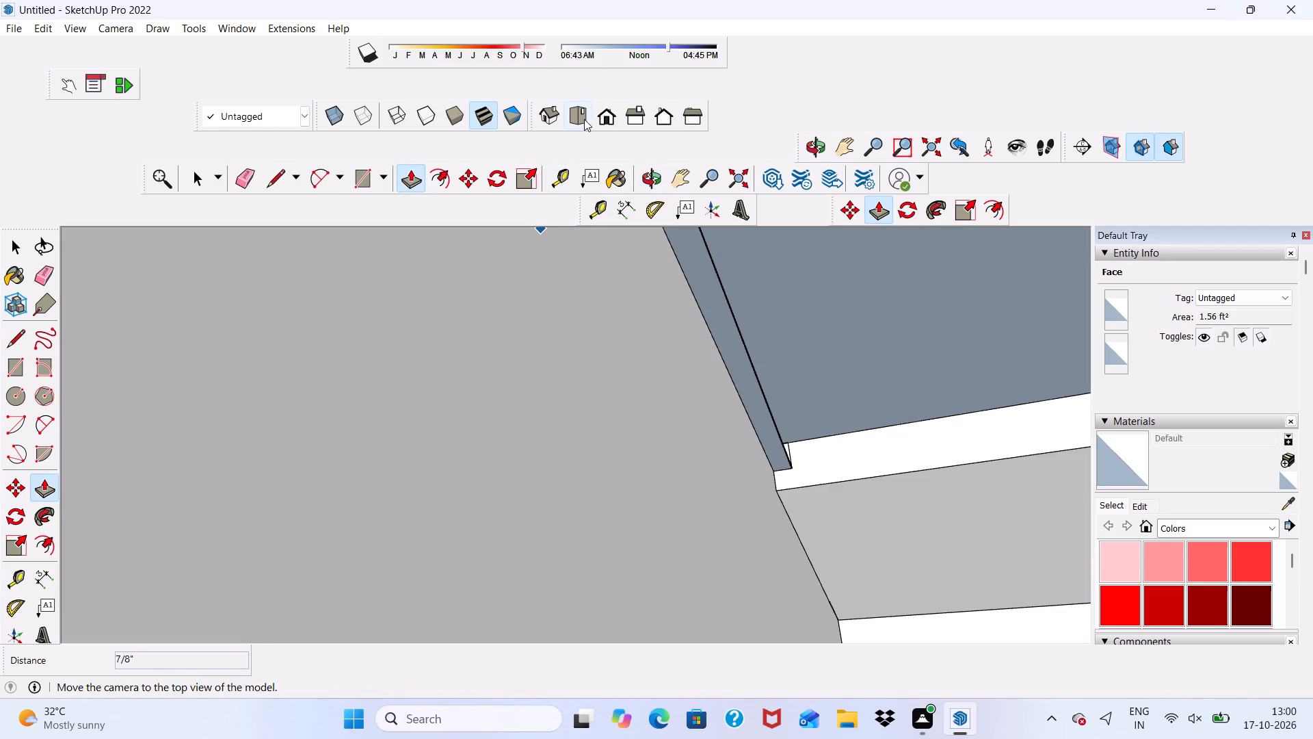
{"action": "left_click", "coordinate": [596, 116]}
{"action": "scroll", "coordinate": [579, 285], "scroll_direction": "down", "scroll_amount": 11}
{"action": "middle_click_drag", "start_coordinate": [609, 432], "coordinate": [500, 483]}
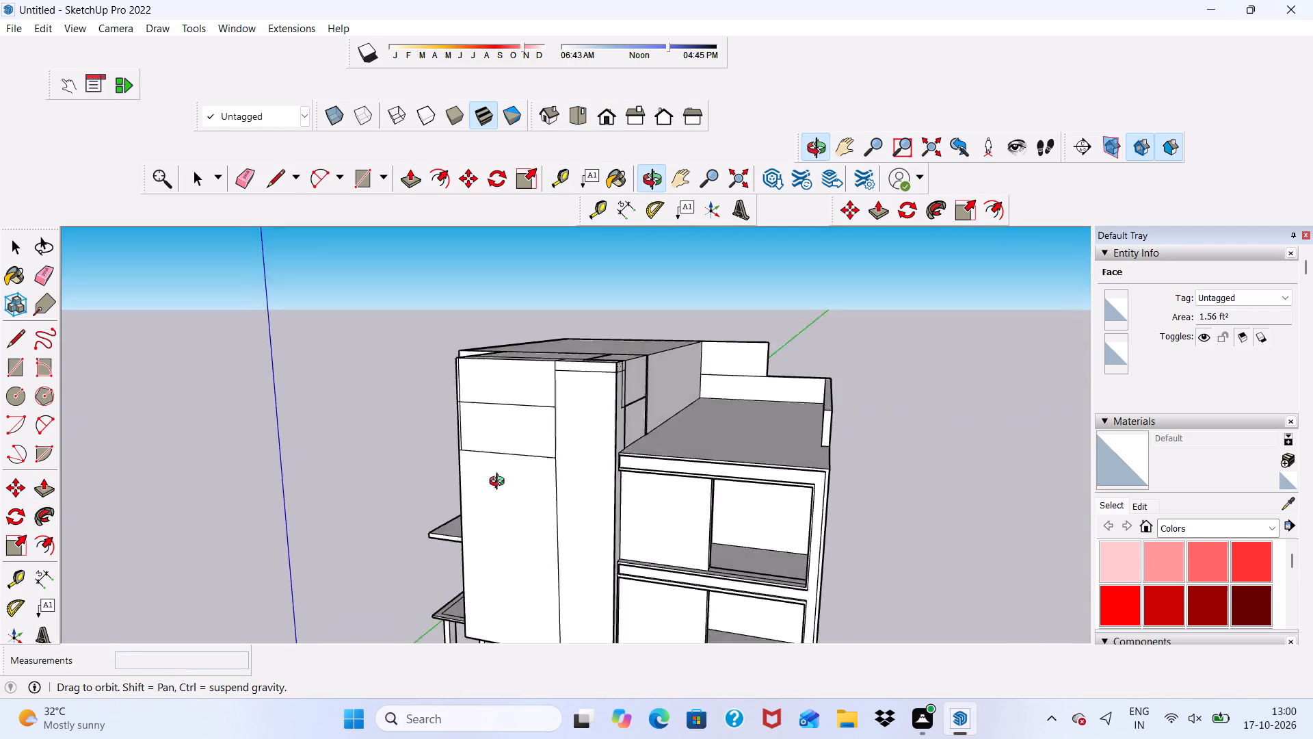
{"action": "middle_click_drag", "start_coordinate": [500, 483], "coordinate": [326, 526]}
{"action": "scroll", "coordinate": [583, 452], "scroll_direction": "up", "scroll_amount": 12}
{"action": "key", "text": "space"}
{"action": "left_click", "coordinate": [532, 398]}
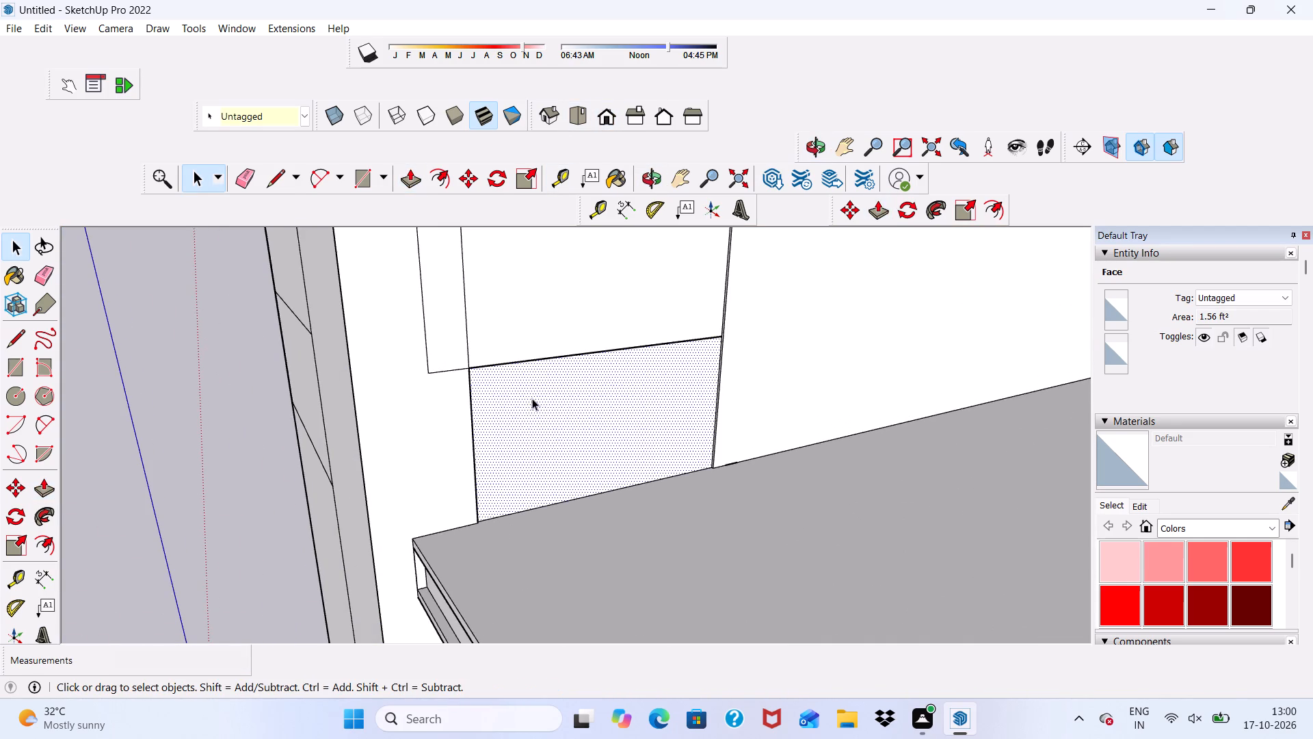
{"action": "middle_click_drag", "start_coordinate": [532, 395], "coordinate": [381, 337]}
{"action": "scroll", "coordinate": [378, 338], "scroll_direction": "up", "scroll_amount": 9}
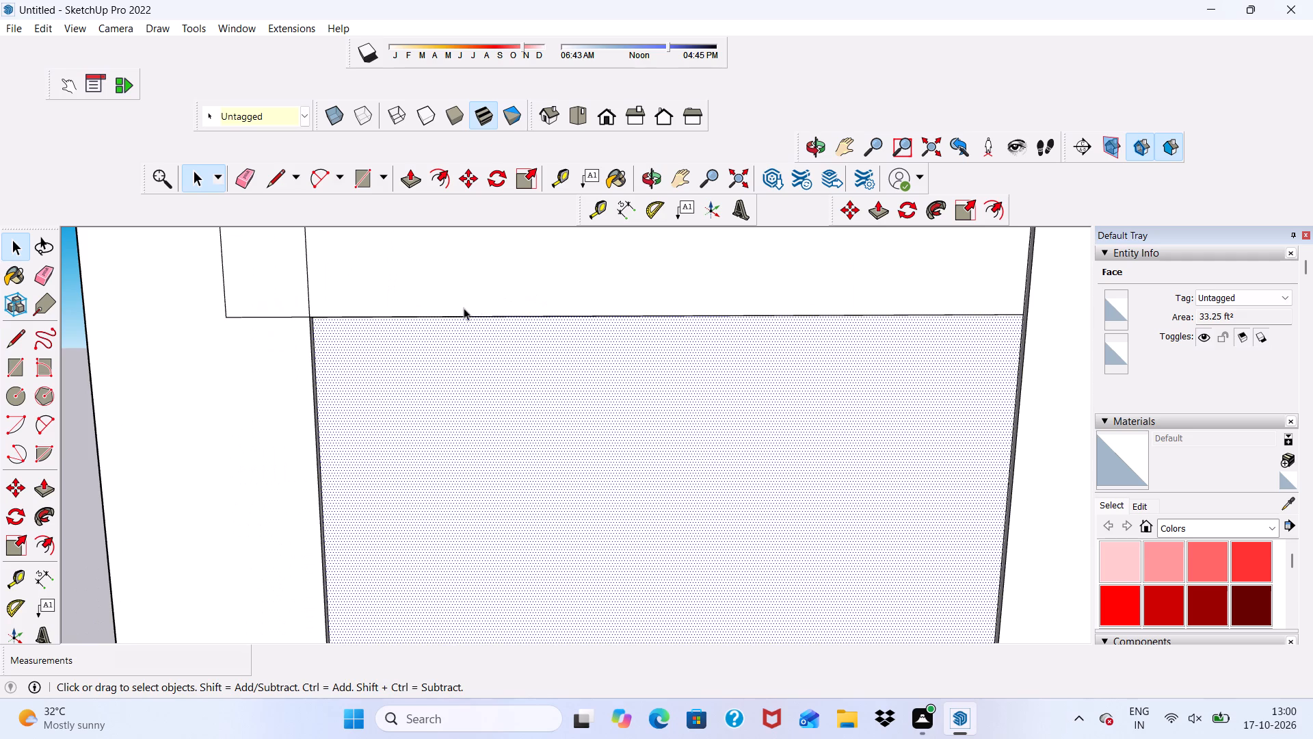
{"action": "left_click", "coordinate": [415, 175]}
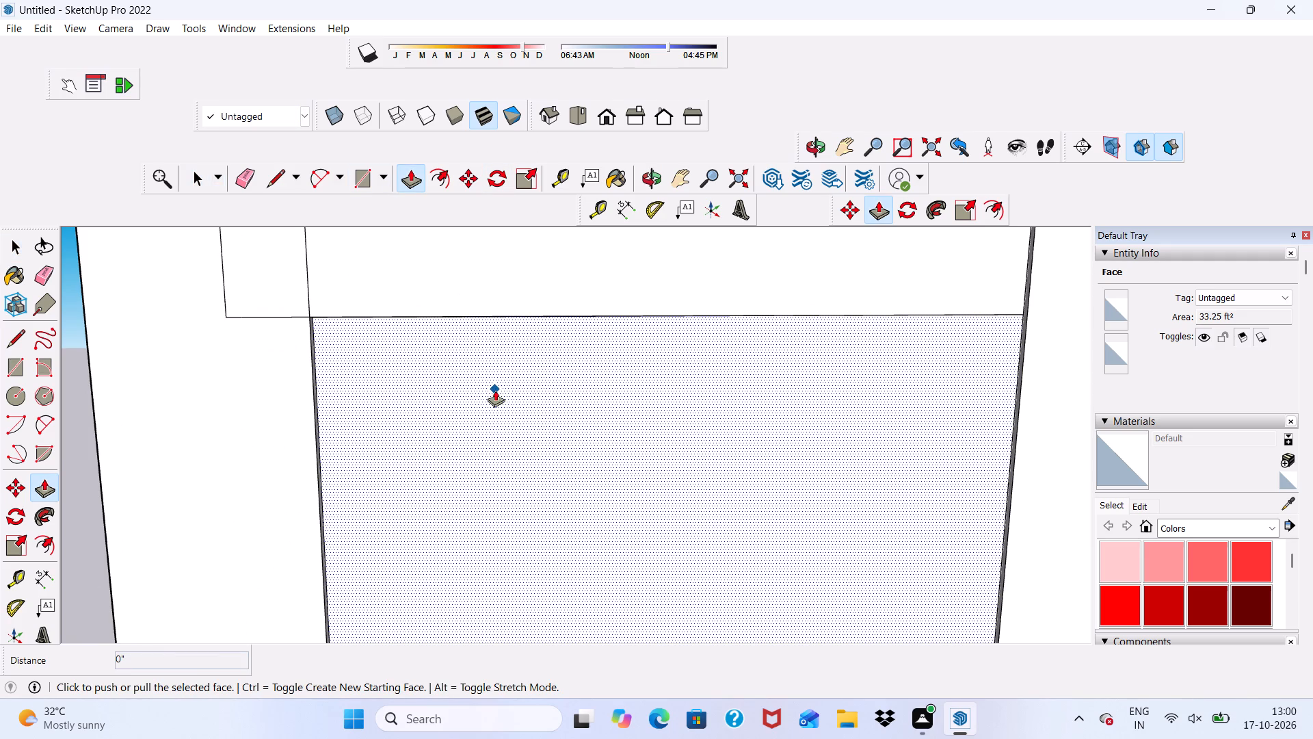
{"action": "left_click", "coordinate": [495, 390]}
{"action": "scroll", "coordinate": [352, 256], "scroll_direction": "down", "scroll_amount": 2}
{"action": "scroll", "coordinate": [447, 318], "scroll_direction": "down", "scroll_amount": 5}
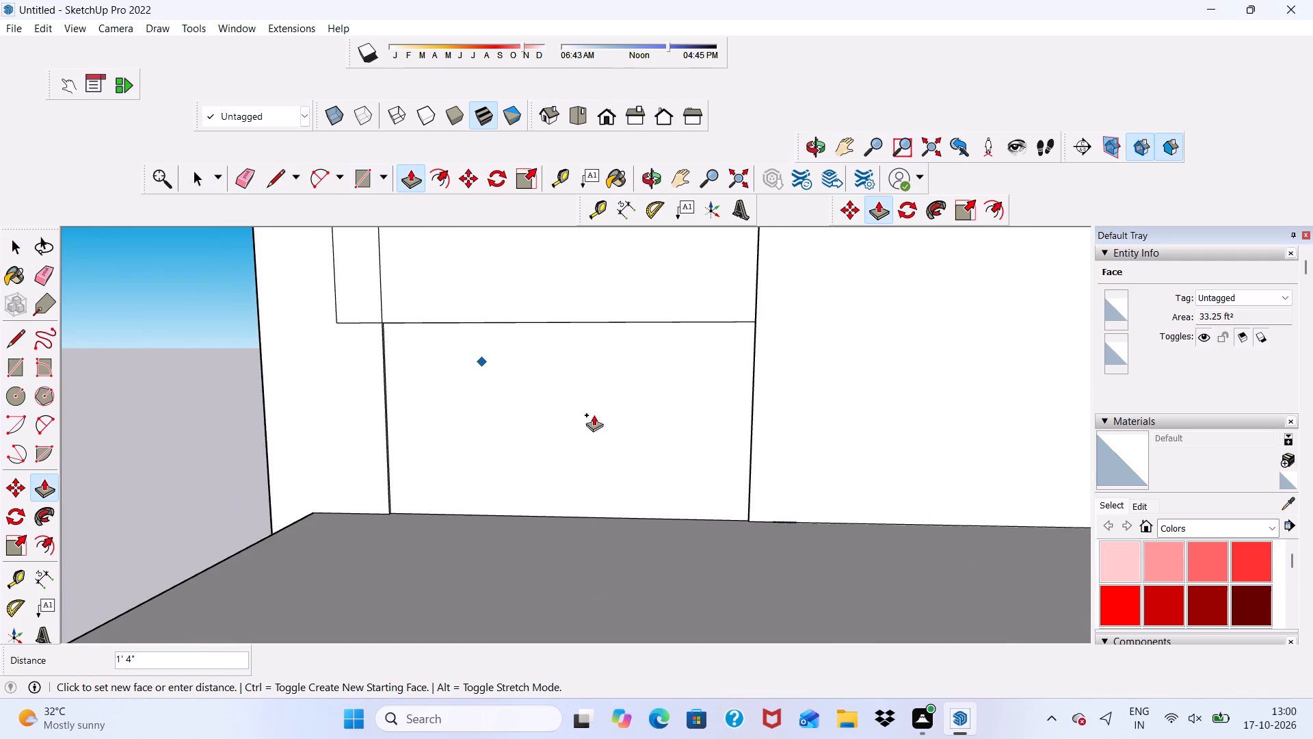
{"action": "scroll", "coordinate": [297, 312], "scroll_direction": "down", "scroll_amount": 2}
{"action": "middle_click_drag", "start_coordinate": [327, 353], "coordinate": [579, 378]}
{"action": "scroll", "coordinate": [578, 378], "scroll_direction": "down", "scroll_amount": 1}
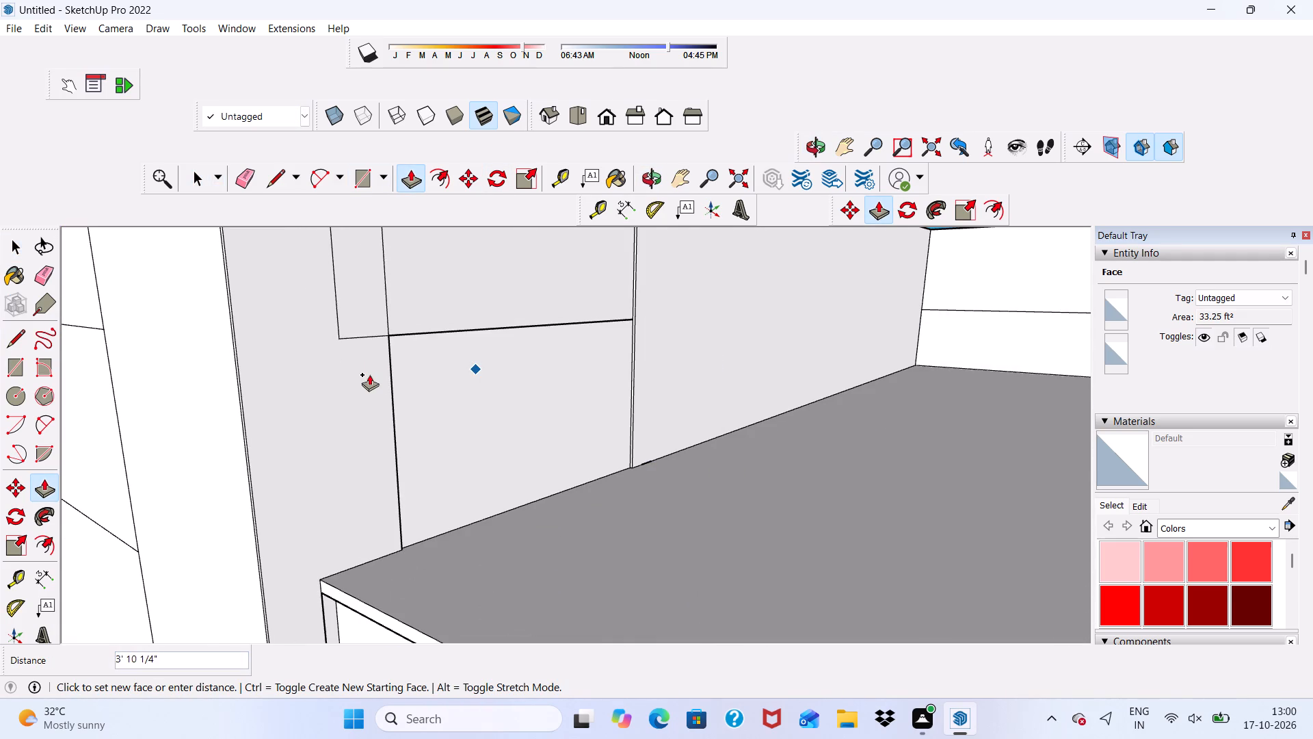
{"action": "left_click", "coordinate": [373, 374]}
Extend the narrow step face beside the recessed wall panel 7' 10 11/16" across to the panel's far edge.
{"action": "scroll", "coordinate": [442, 366], "scroll_direction": "up", "scroll_amount": 5}
{"action": "middle_click_drag", "start_coordinate": [430, 372], "coordinate": [214, 367]}
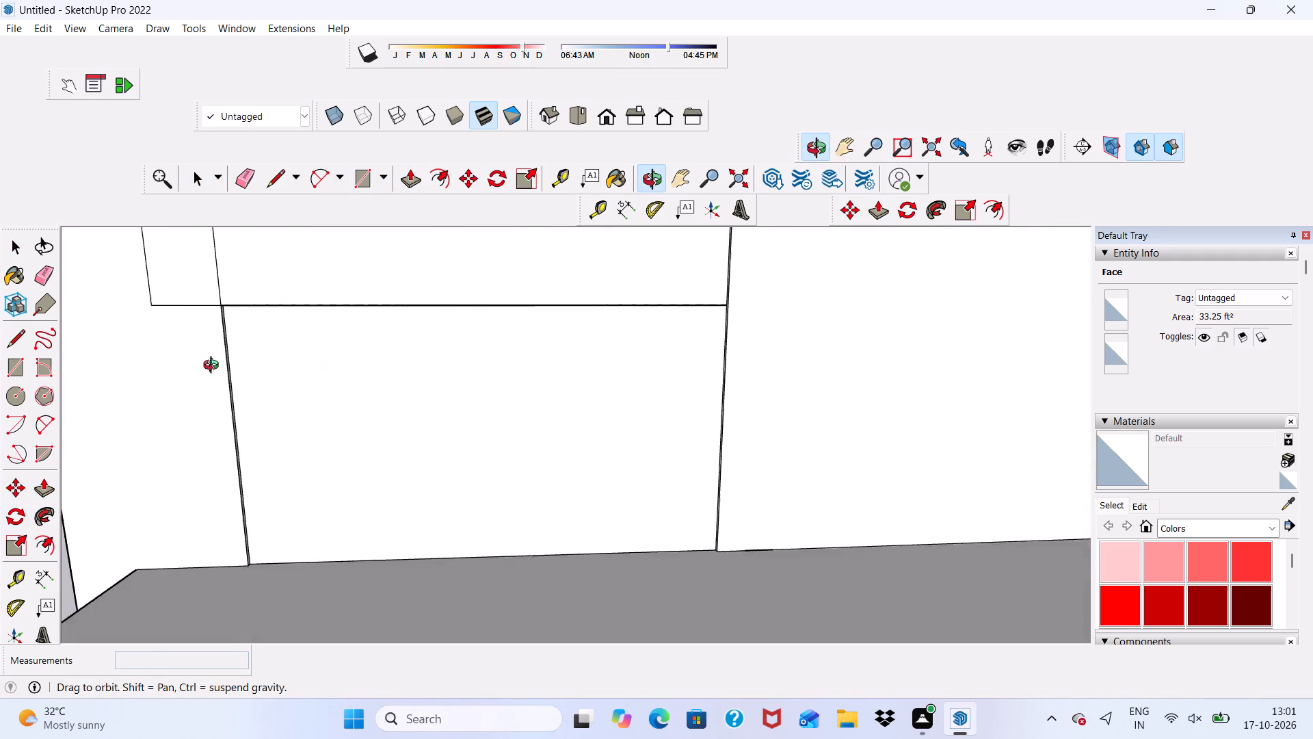
{"action": "middle_click_drag", "start_coordinate": [214, 367], "coordinate": [197, 367]}
{"action": "scroll", "coordinate": [197, 367], "scroll_direction": "up", "scroll_amount": 5}
{"action": "scroll", "coordinate": [305, 327], "scroll_direction": "up", "scroll_amount": 20}
{"action": "scroll", "coordinate": [305, 327], "scroll_direction": "up", "scroll_amount": 1}
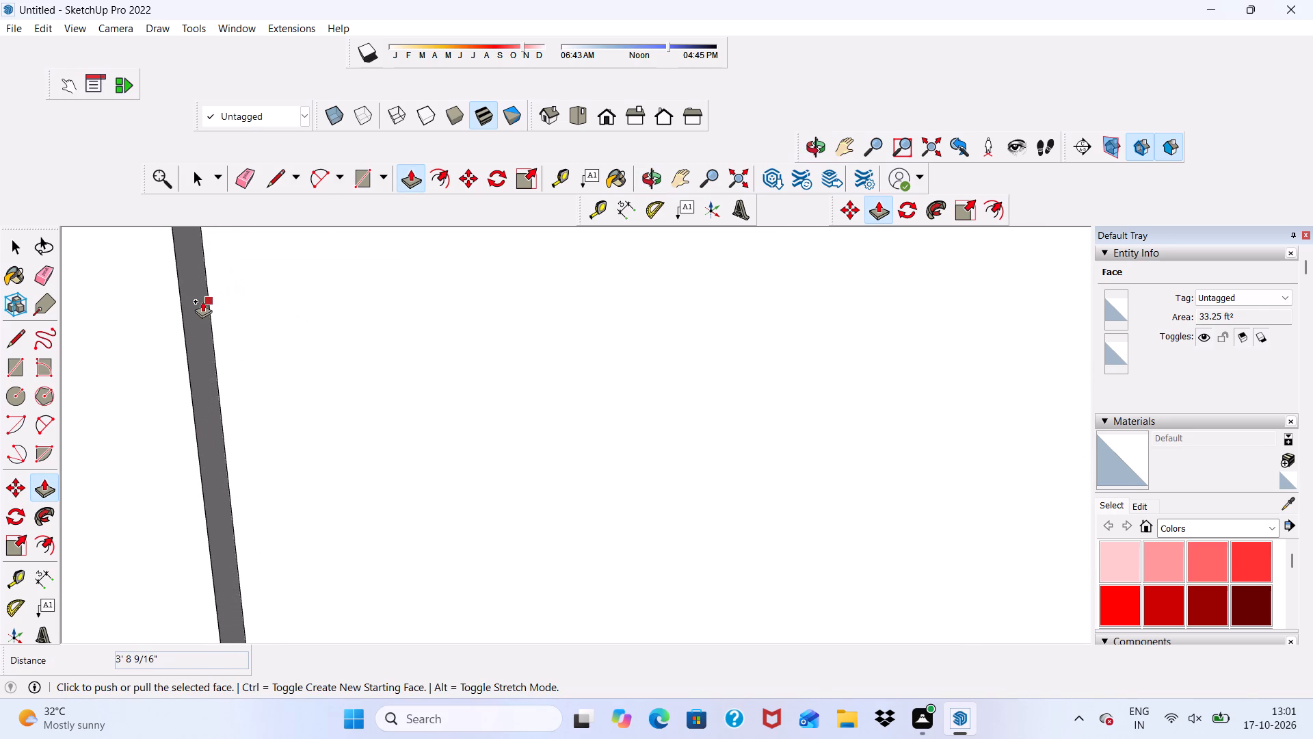
{"action": "key", "text": "space"}
{"action": "left_click", "coordinate": [200, 310]}
{"action": "left_click", "coordinate": [408, 171]}
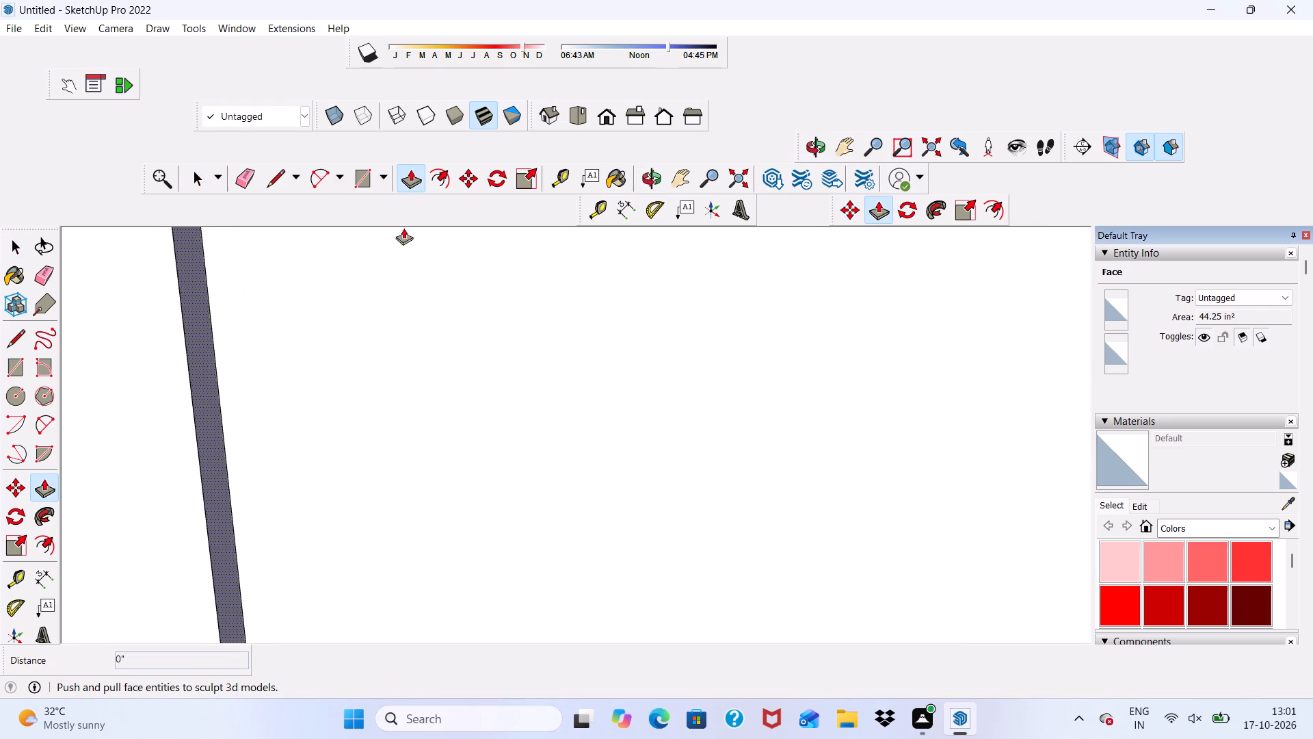
{"action": "left_click", "coordinate": [206, 397]}
{"action": "scroll", "coordinate": [313, 412], "scroll_direction": "down", "scroll_amount": 5}
{"action": "scroll", "coordinate": [334, 405], "scroll_direction": "down", "scroll_amount": 16}
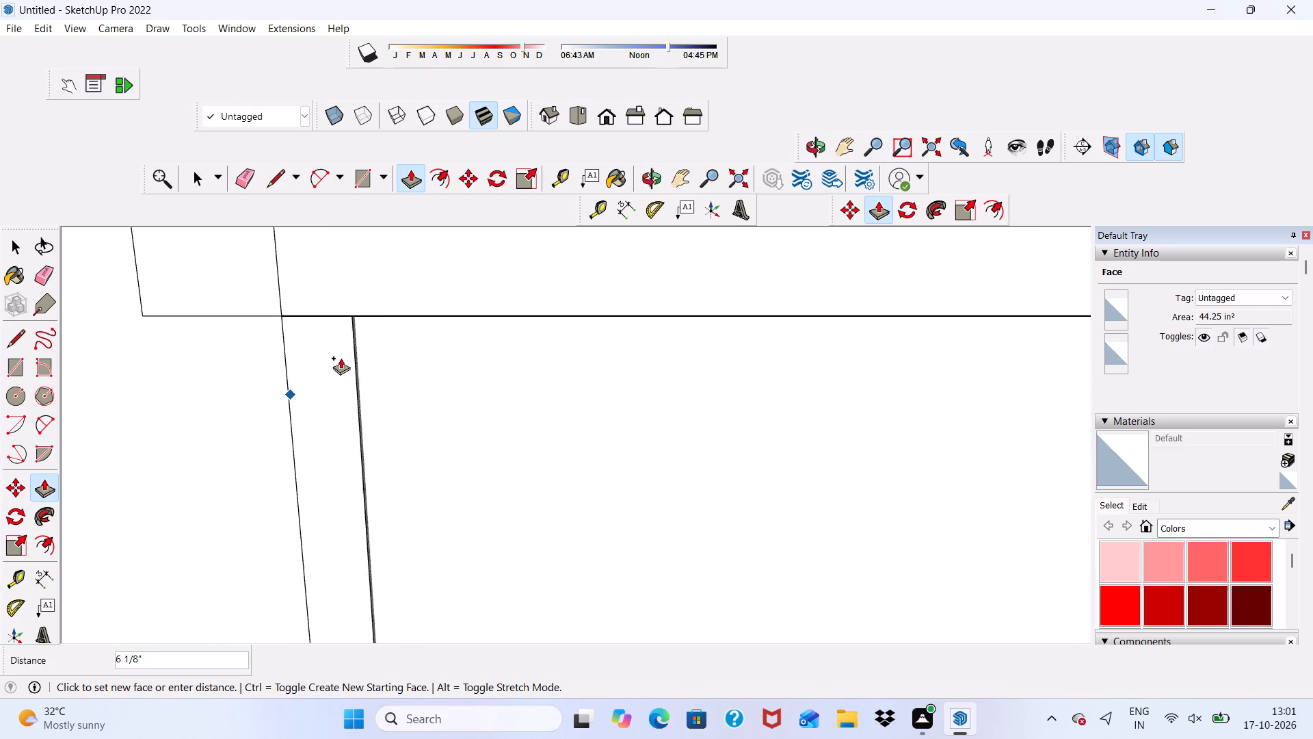
{"action": "scroll", "coordinate": [341, 358], "scroll_direction": "down", "scroll_amount": 11}
{"action": "left_click", "coordinate": [627, 367]}
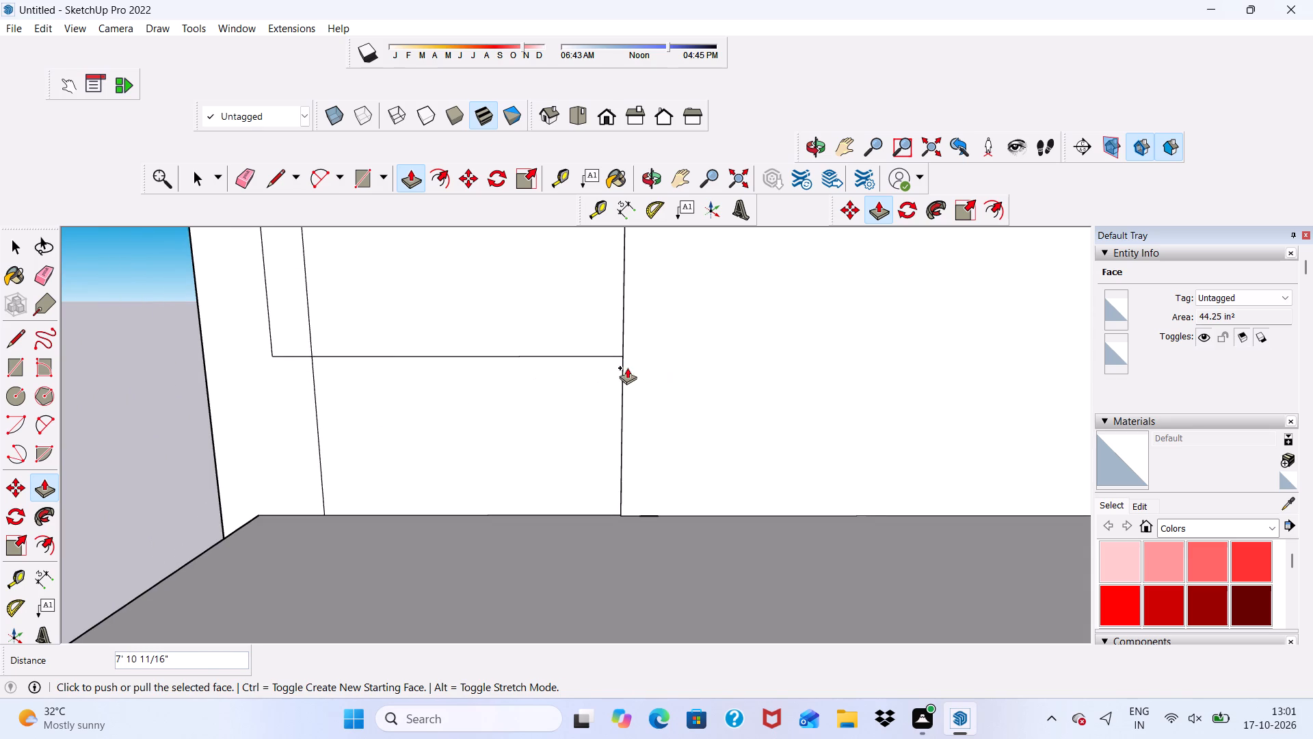
Erase the leftover dividing lines and edge stubs on the front block's side wall above the terrace.
{"action": "left_click", "coordinate": [245, 175]}
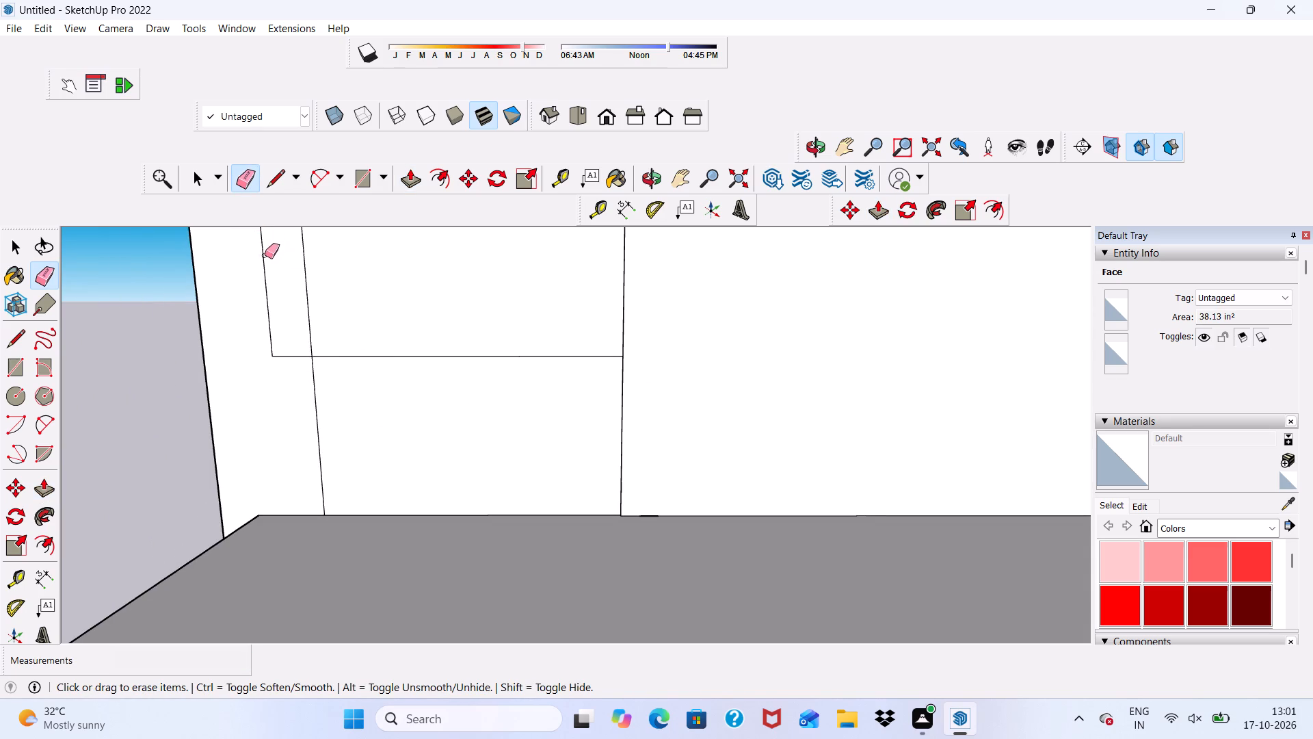
{"action": "left_click_drag", "start_coordinate": [258, 261], "coordinate": [308, 422]}
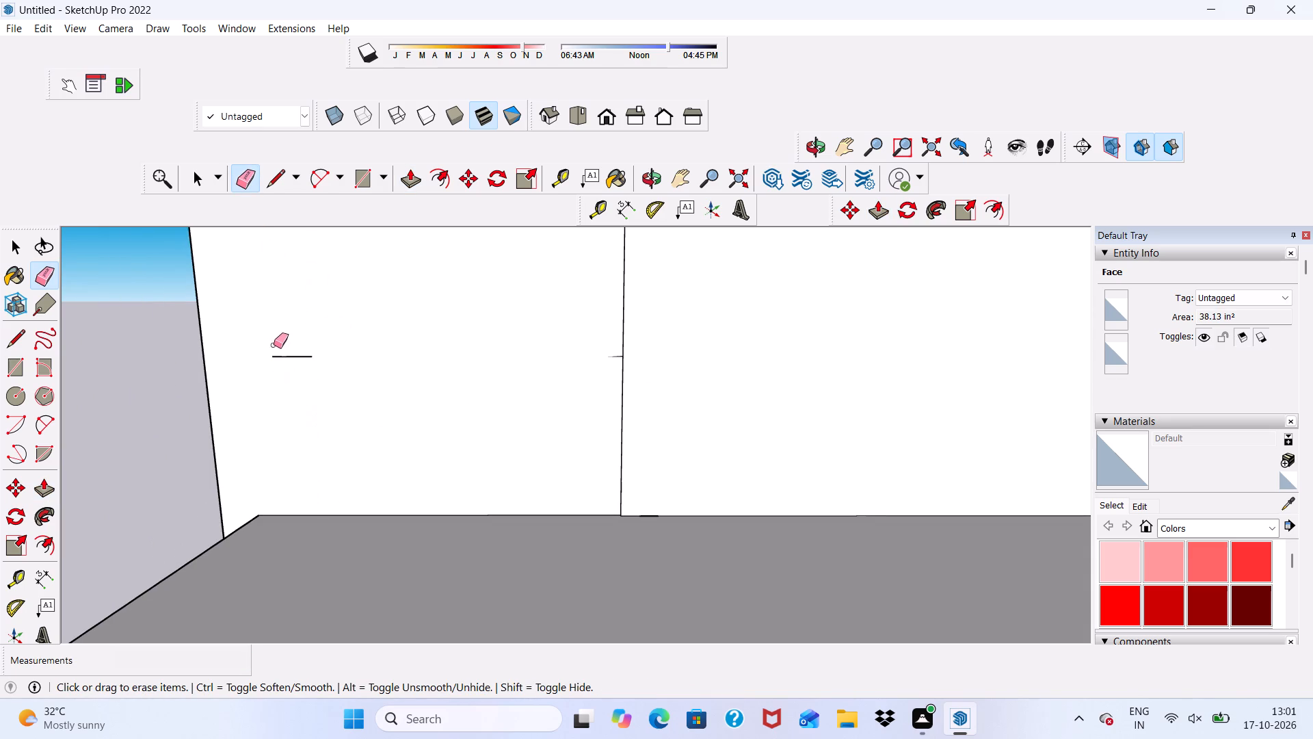
{"action": "left_click_drag", "start_coordinate": [276, 345], "coordinate": [296, 361]}
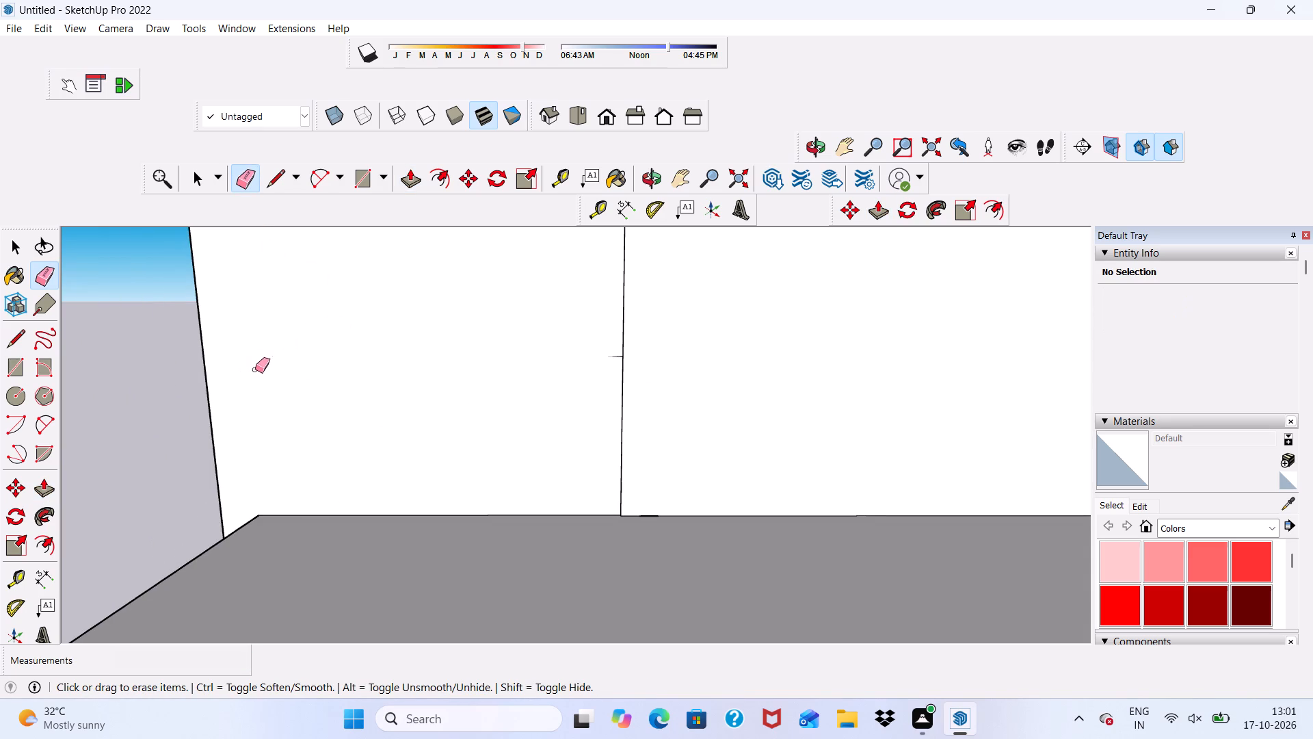
{"action": "scroll", "coordinate": [624, 365], "scroll_direction": "up", "scroll_amount": 5}
{"action": "left_click_drag", "start_coordinate": [611, 350], "coordinate": [611, 371]}
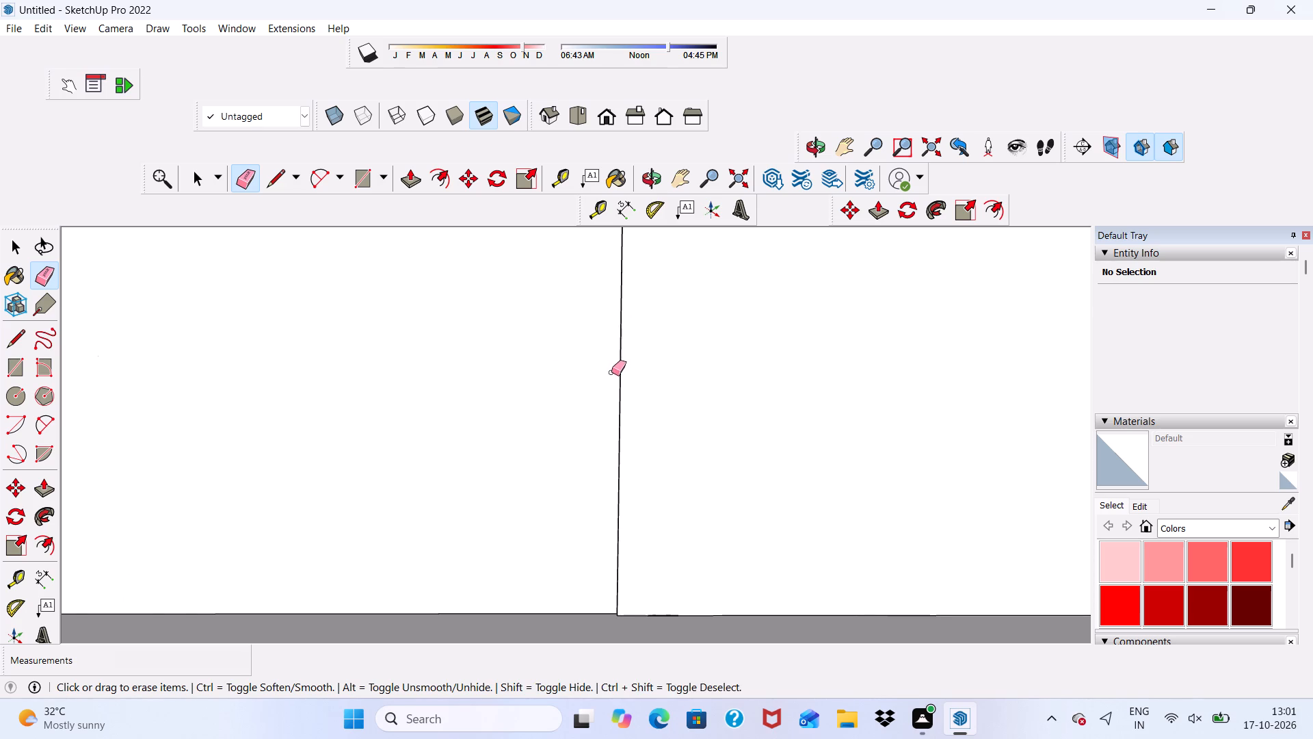
Push/pull the front block's side wall face about 7/8", flush with the adjoining main block wall.
{"action": "scroll", "coordinate": [609, 375], "scroll_direction": "down", "scroll_amount": 20}
{"action": "scroll", "coordinate": [609, 375], "scroll_direction": "down", "scroll_amount": 4}
{"action": "middle_click_drag", "start_coordinate": [637, 402], "coordinate": [641, 413]}
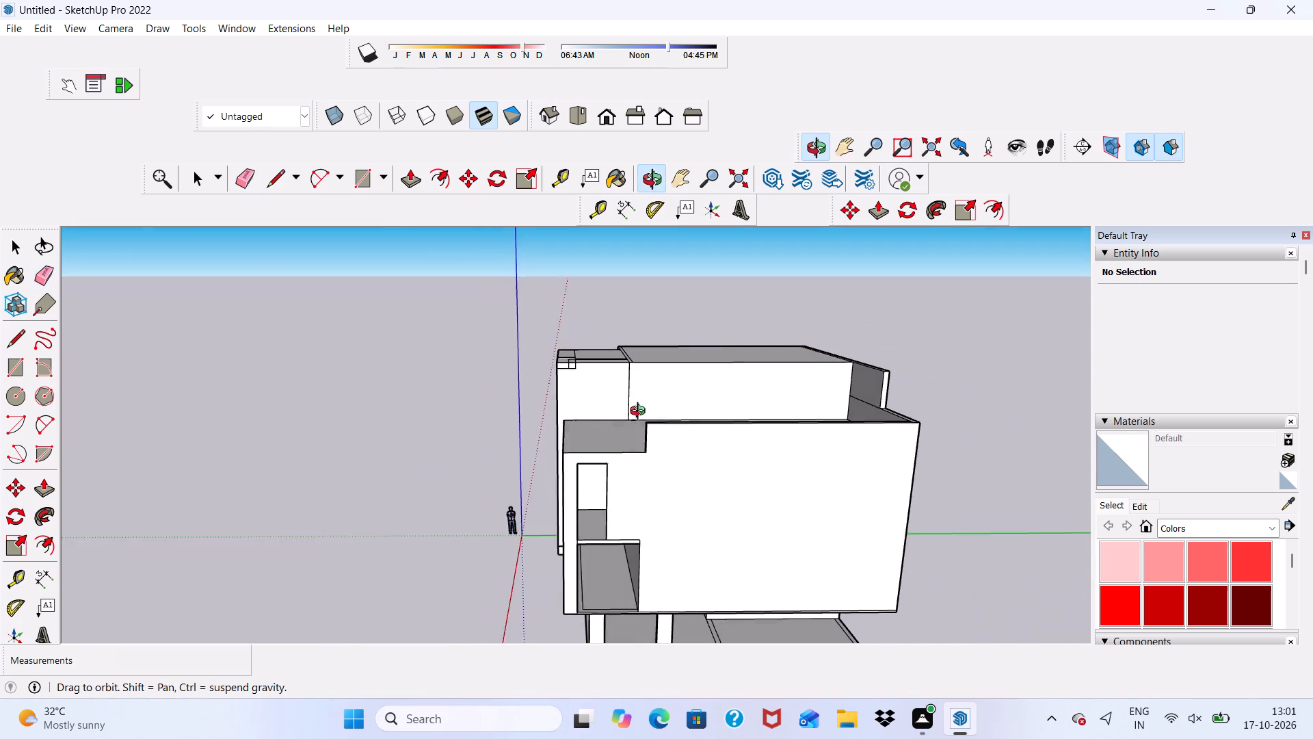
{"action": "middle_click_drag", "start_coordinate": [641, 413], "coordinate": [772, 422]}
{"action": "scroll", "coordinate": [714, 357], "scroll_direction": "up", "scroll_amount": 6}
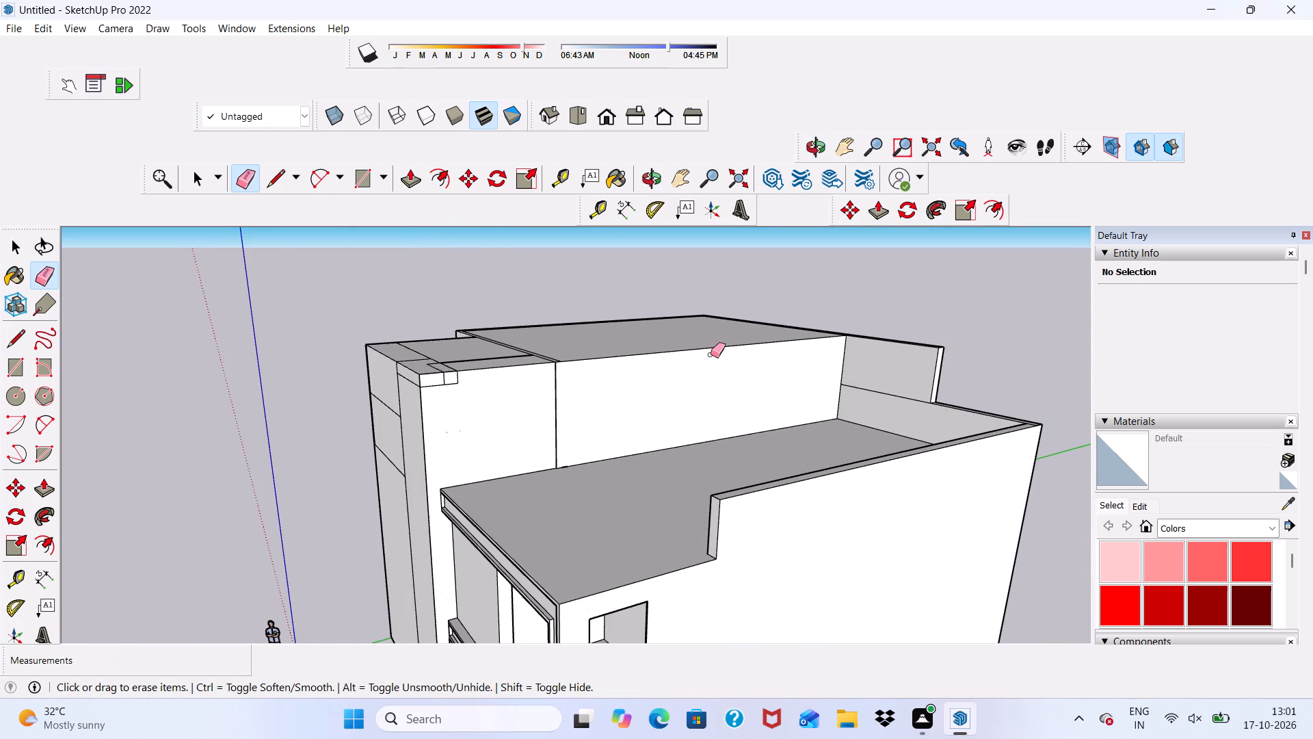
{"action": "scroll", "coordinate": [434, 371], "scroll_direction": "down", "scroll_amount": 2}
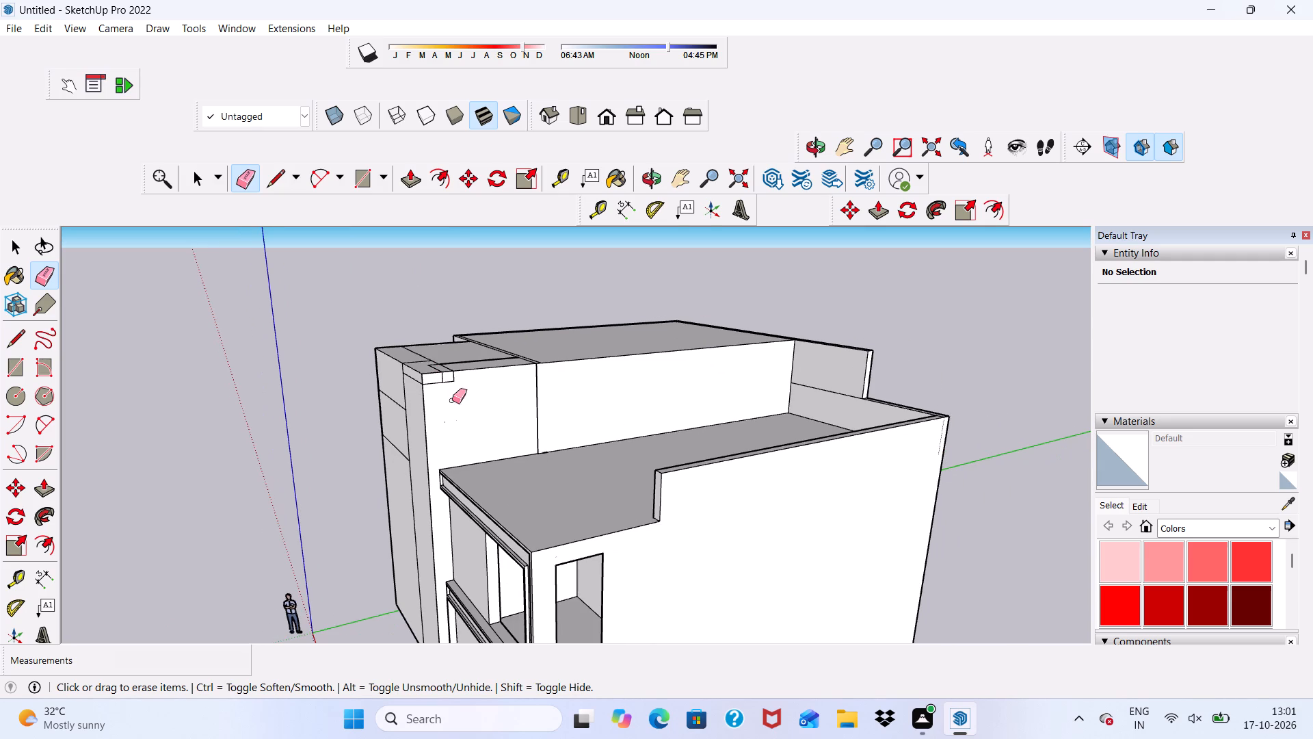
{"action": "scroll", "coordinate": [570, 456], "scroll_direction": "up", "scroll_amount": 1}
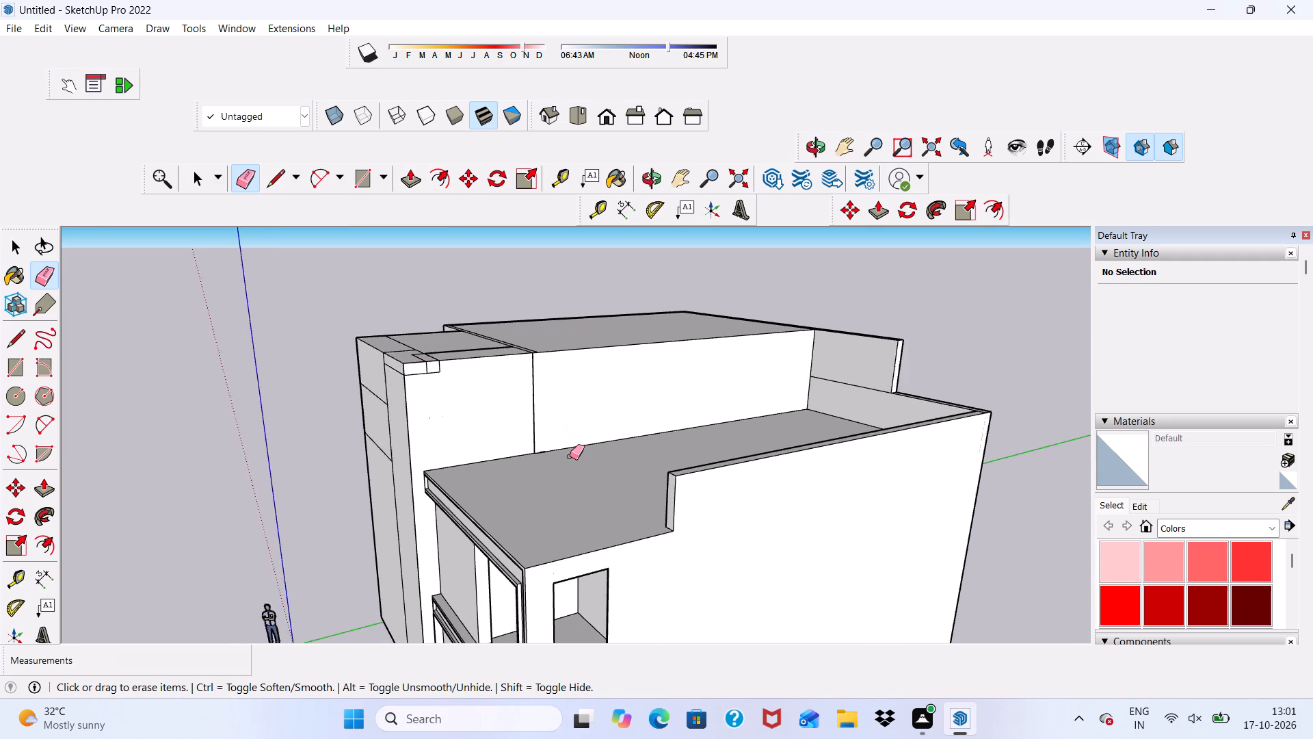
{"action": "scroll", "coordinate": [570, 456], "scroll_direction": "up", "scroll_amount": 5}
{"action": "scroll", "coordinate": [570, 454], "scroll_direction": "down", "scroll_amount": 4}
{"action": "scroll", "coordinate": [544, 447], "scroll_direction": "up", "scroll_amount": 9}
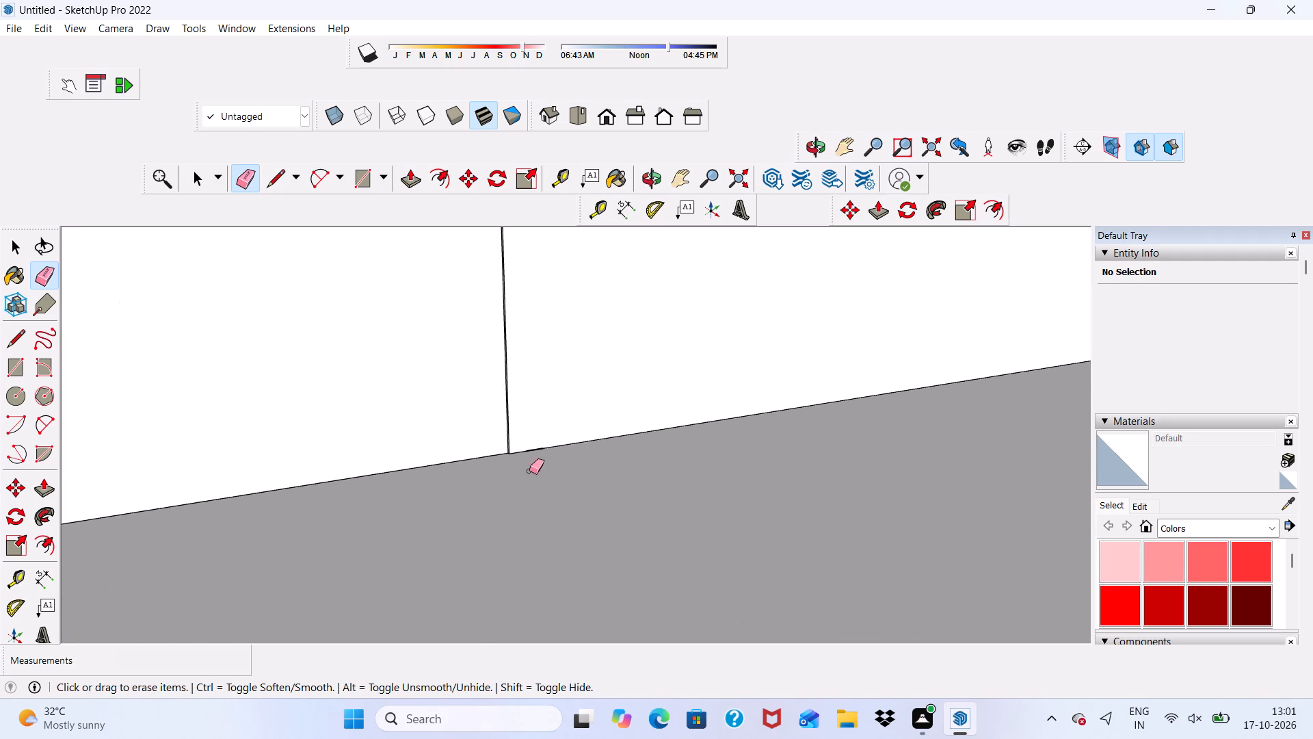
{"action": "scroll", "coordinate": [529, 471], "scroll_direction": "up", "scroll_amount": 14}
{"action": "middle_click_drag", "start_coordinate": [458, 404], "coordinate": [531, 404]}
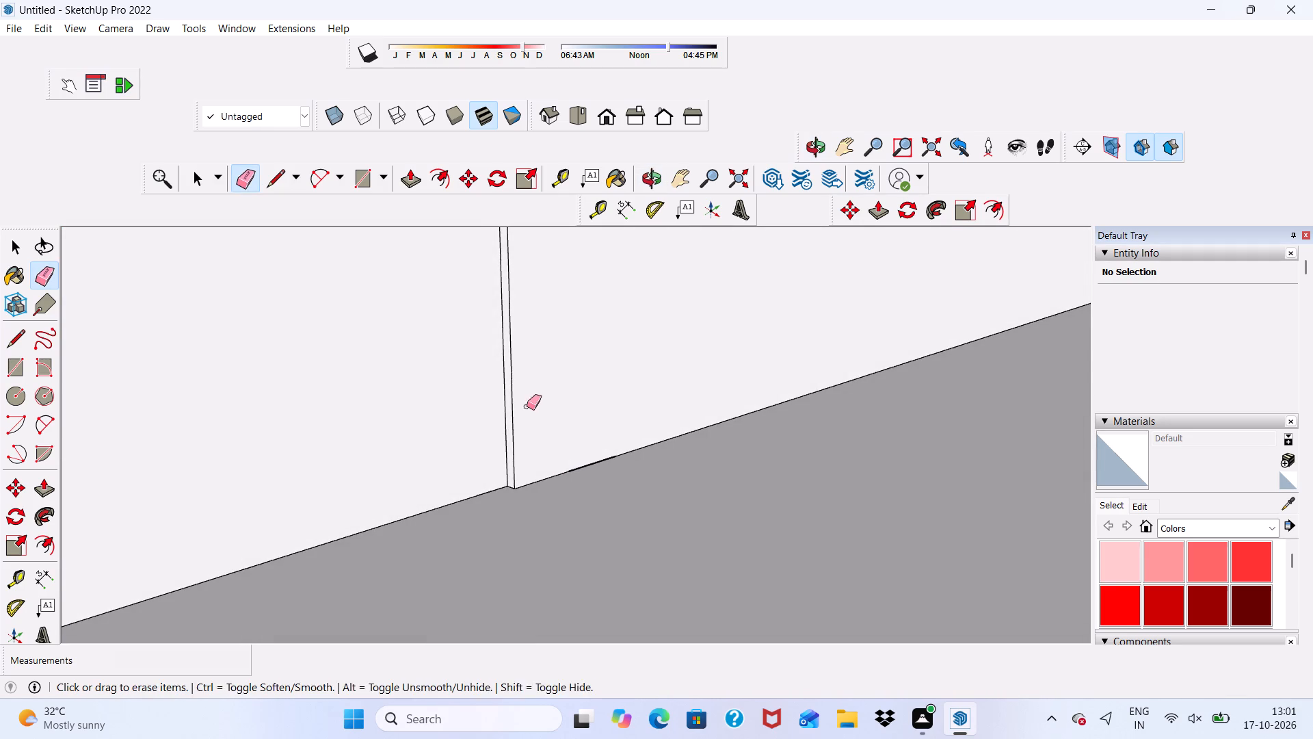
{"action": "key", "text": "space"}
{"action": "left_click", "coordinate": [390, 435]}
{"action": "left_click", "coordinate": [403, 168]}
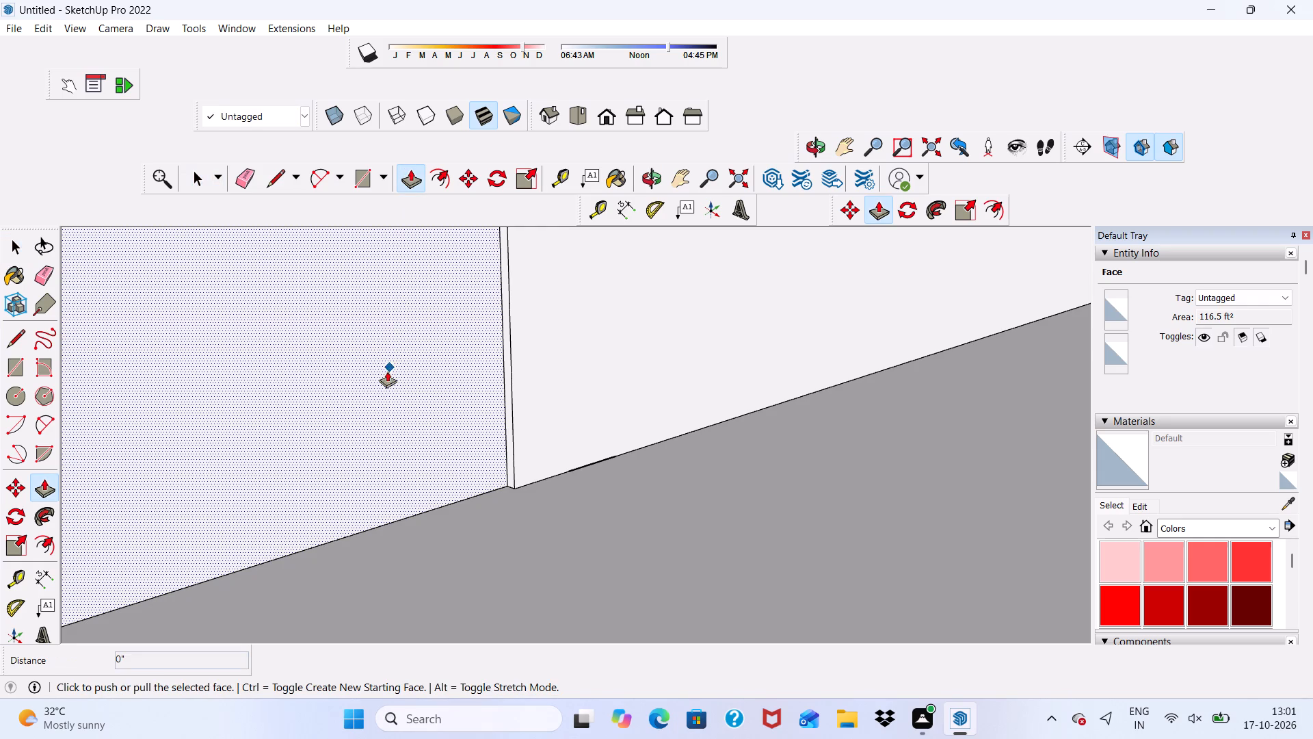
{"action": "left_click", "coordinate": [375, 379]}
{"action": "scroll", "coordinate": [499, 335], "scroll_direction": "down", "scroll_amount": 1}
{"action": "middle_click_drag", "start_coordinate": [499, 335], "coordinate": [183, 383]}
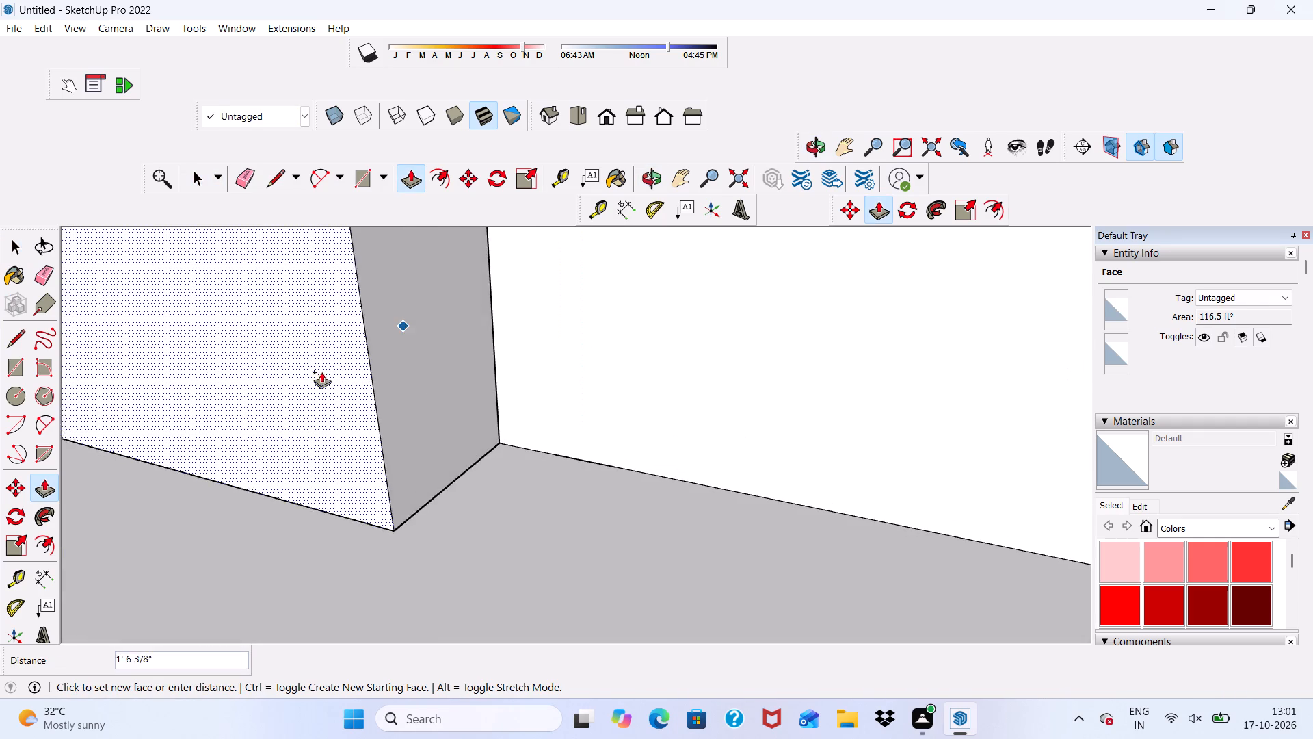
{"action": "left_click", "coordinate": [505, 369]}
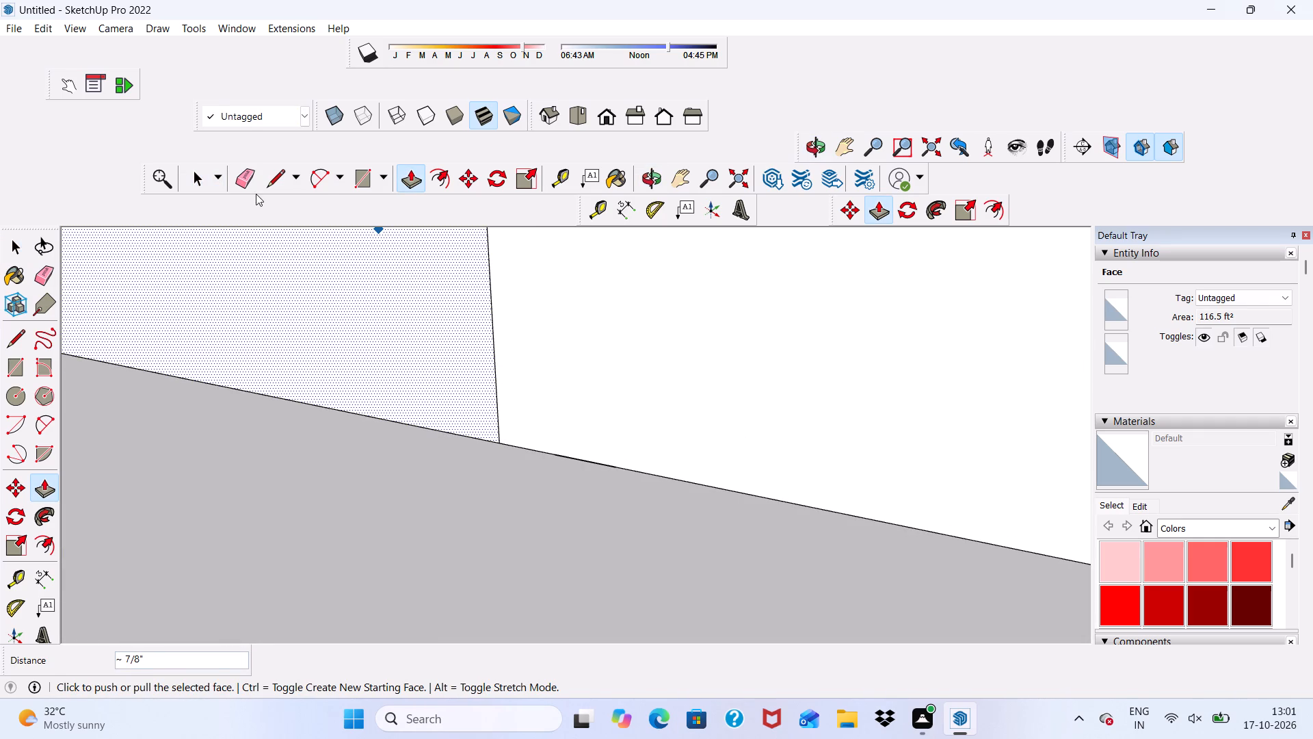
Erase the vertical seam between the front block's side wall and the main block's wall.
{"action": "left_click", "coordinate": [240, 172]}
{"action": "left_click", "coordinate": [495, 348]}
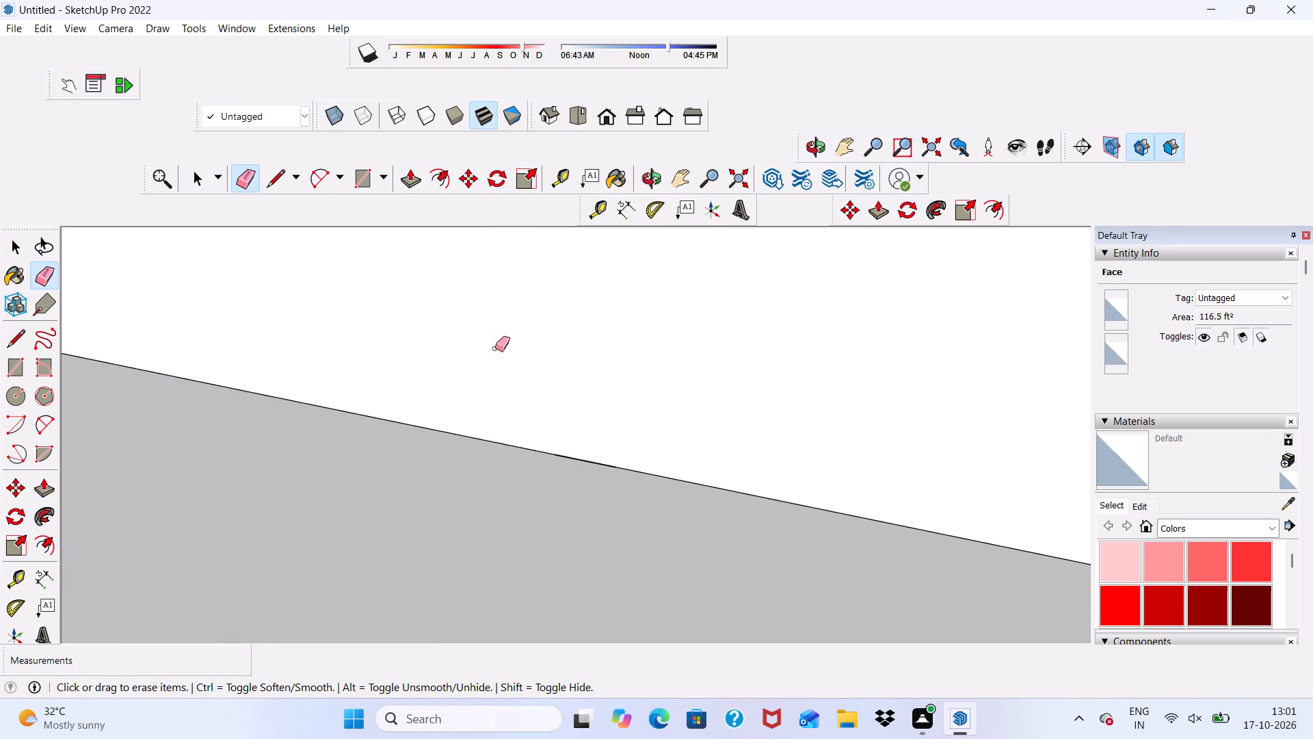
{"action": "scroll", "coordinate": [397, 545], "scroll_direction": "down", "scroll_amount": 20}
{"action": "scroll", "coordinate": [397, 545], "scroll_direction": "down", "scroll_amount": 1}
{"action": "left_click_drag", "start_coordinate": [488, 368], "coordinate": [505, 391]}
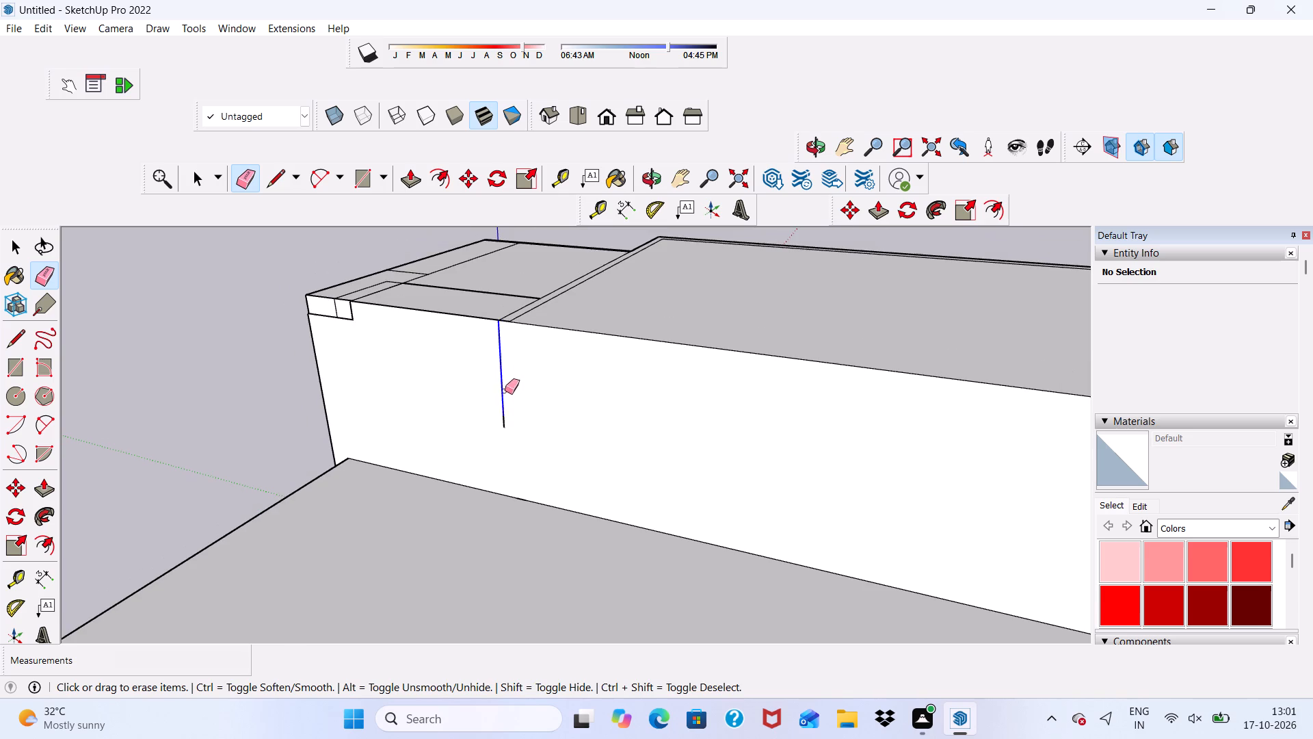
{"action": "left_click_drag", "start_coordinate": [505, 391], "coordinate": [509, 398]}
{"action": "left_click_drag", "start_coordinate": [509, 398], "coordinate": [504, 427]}
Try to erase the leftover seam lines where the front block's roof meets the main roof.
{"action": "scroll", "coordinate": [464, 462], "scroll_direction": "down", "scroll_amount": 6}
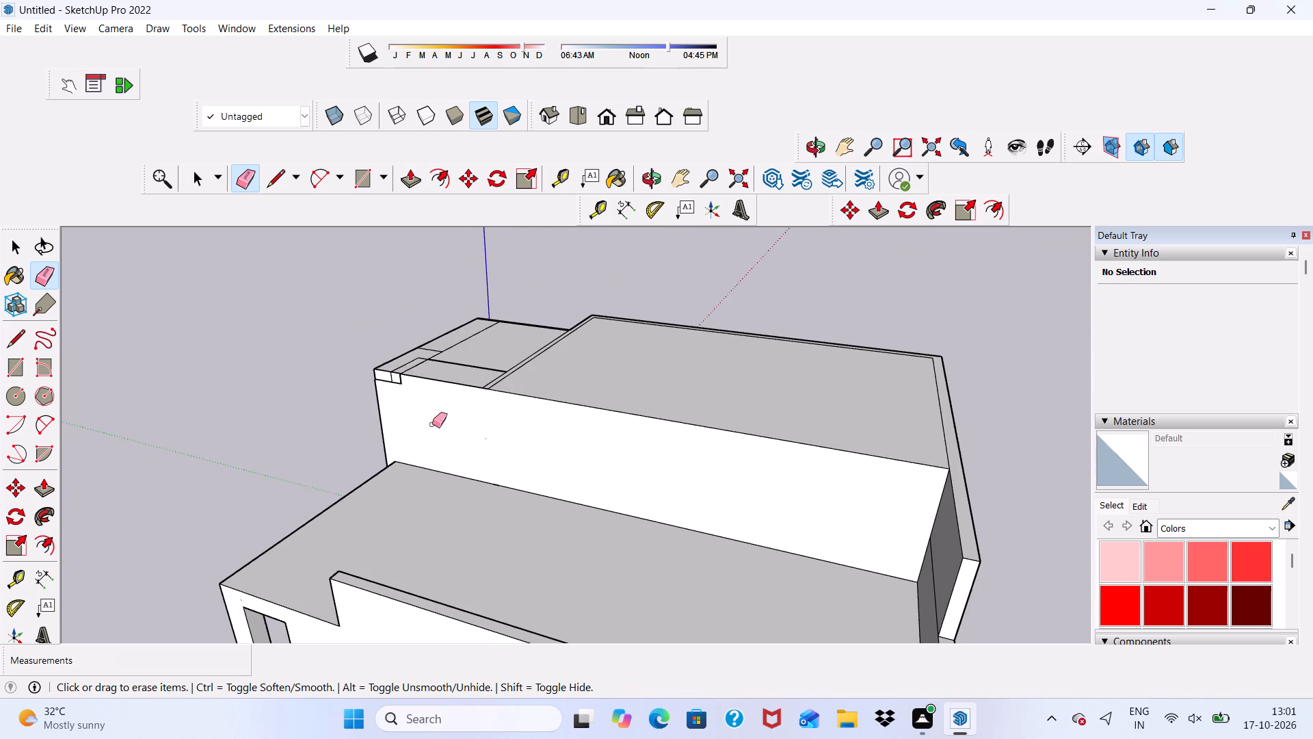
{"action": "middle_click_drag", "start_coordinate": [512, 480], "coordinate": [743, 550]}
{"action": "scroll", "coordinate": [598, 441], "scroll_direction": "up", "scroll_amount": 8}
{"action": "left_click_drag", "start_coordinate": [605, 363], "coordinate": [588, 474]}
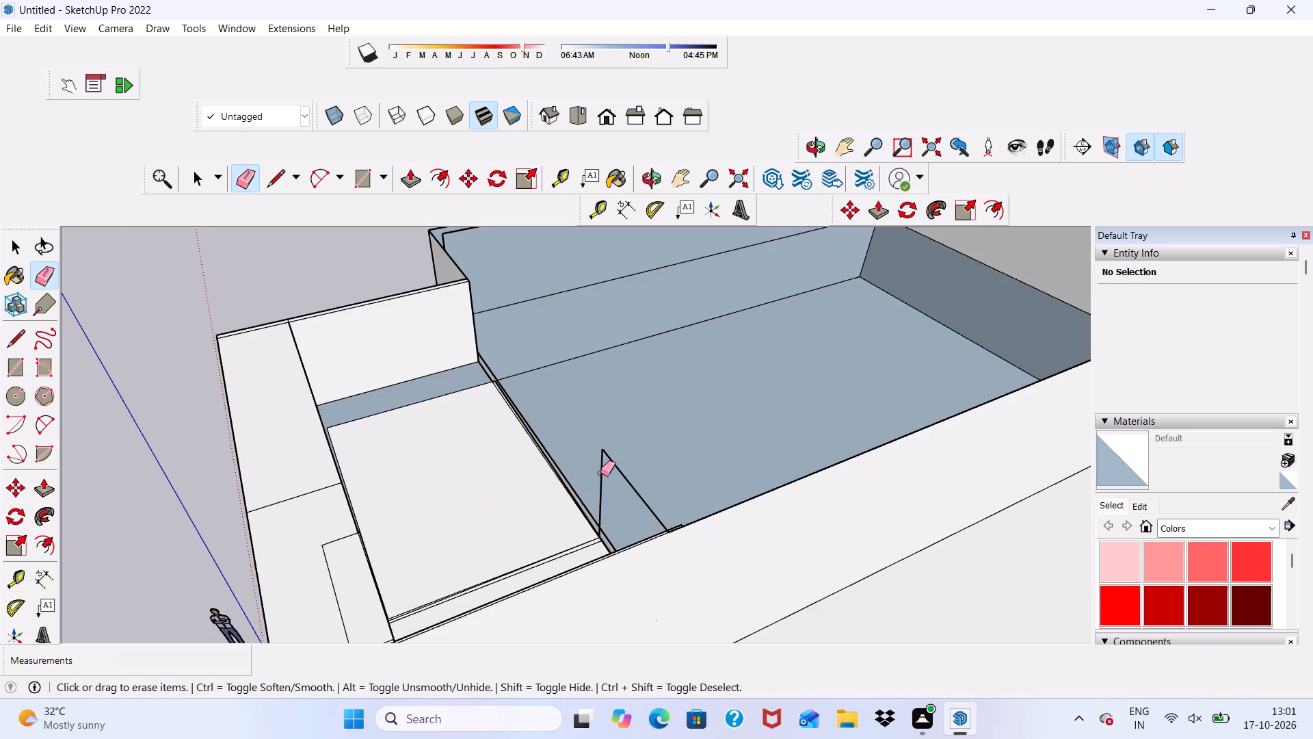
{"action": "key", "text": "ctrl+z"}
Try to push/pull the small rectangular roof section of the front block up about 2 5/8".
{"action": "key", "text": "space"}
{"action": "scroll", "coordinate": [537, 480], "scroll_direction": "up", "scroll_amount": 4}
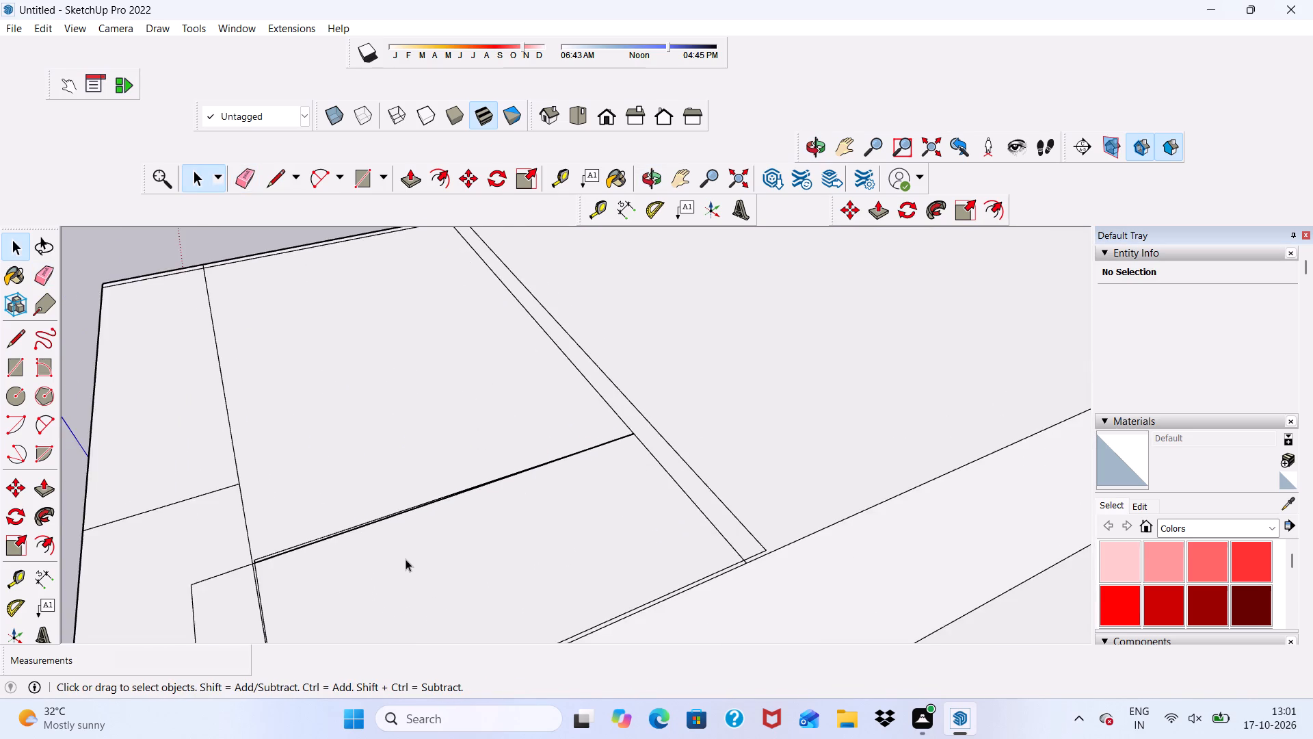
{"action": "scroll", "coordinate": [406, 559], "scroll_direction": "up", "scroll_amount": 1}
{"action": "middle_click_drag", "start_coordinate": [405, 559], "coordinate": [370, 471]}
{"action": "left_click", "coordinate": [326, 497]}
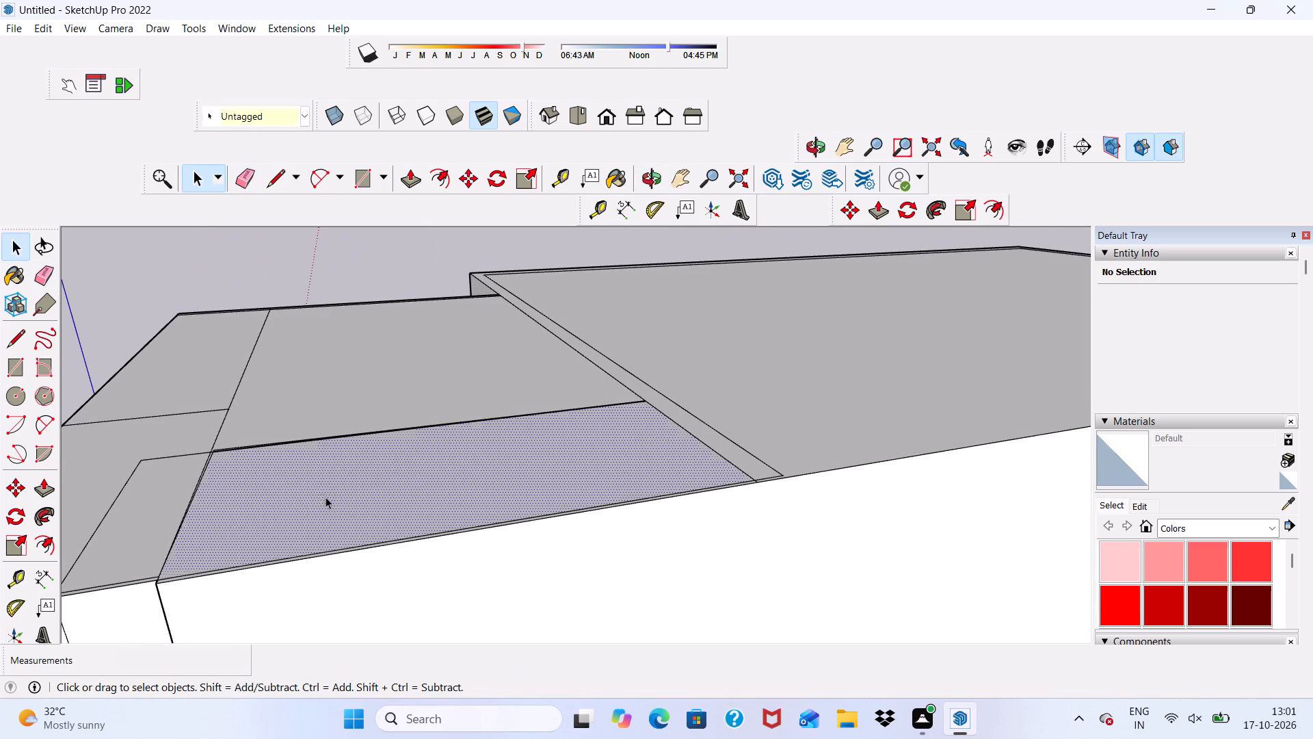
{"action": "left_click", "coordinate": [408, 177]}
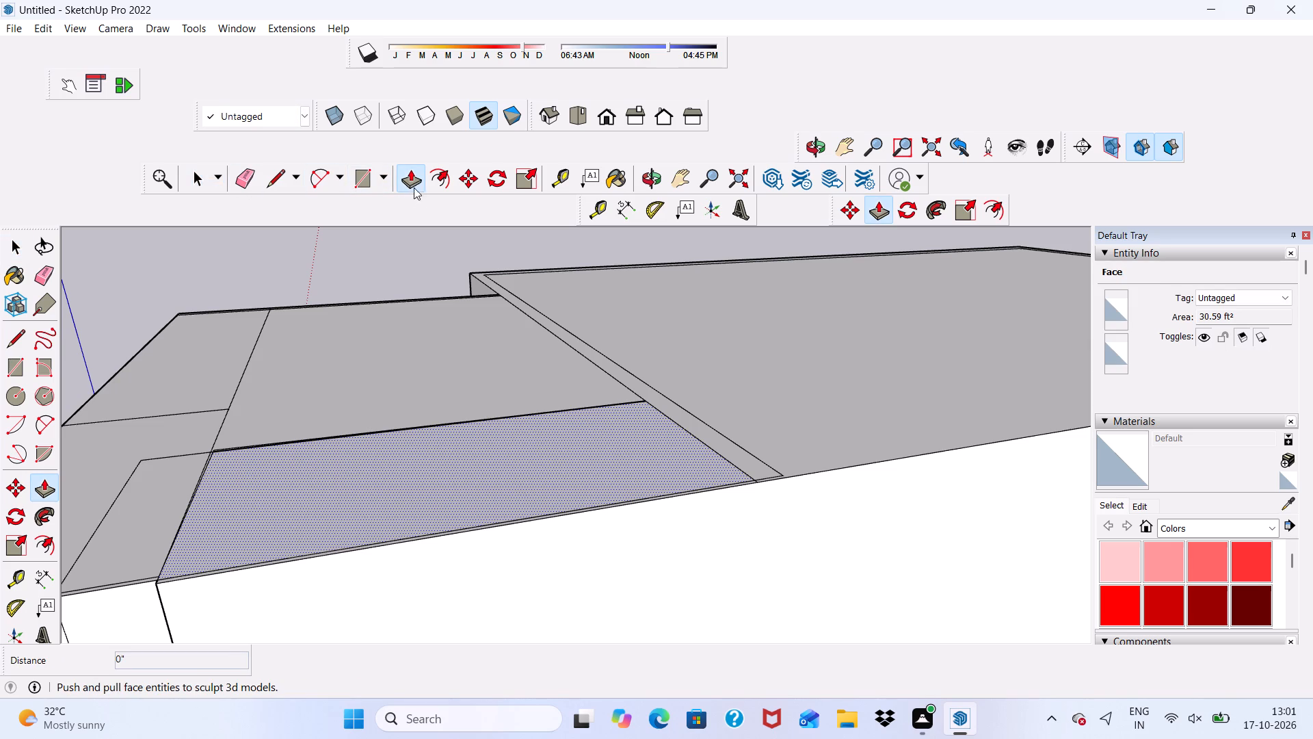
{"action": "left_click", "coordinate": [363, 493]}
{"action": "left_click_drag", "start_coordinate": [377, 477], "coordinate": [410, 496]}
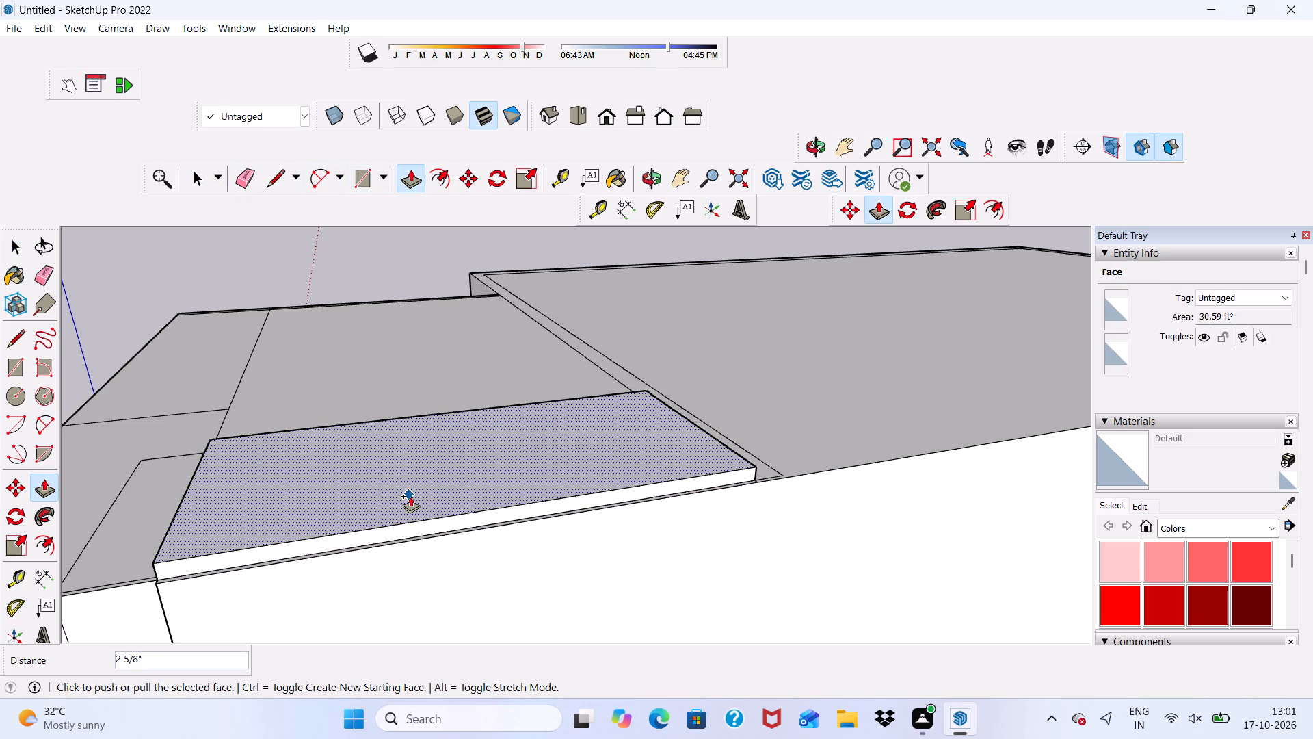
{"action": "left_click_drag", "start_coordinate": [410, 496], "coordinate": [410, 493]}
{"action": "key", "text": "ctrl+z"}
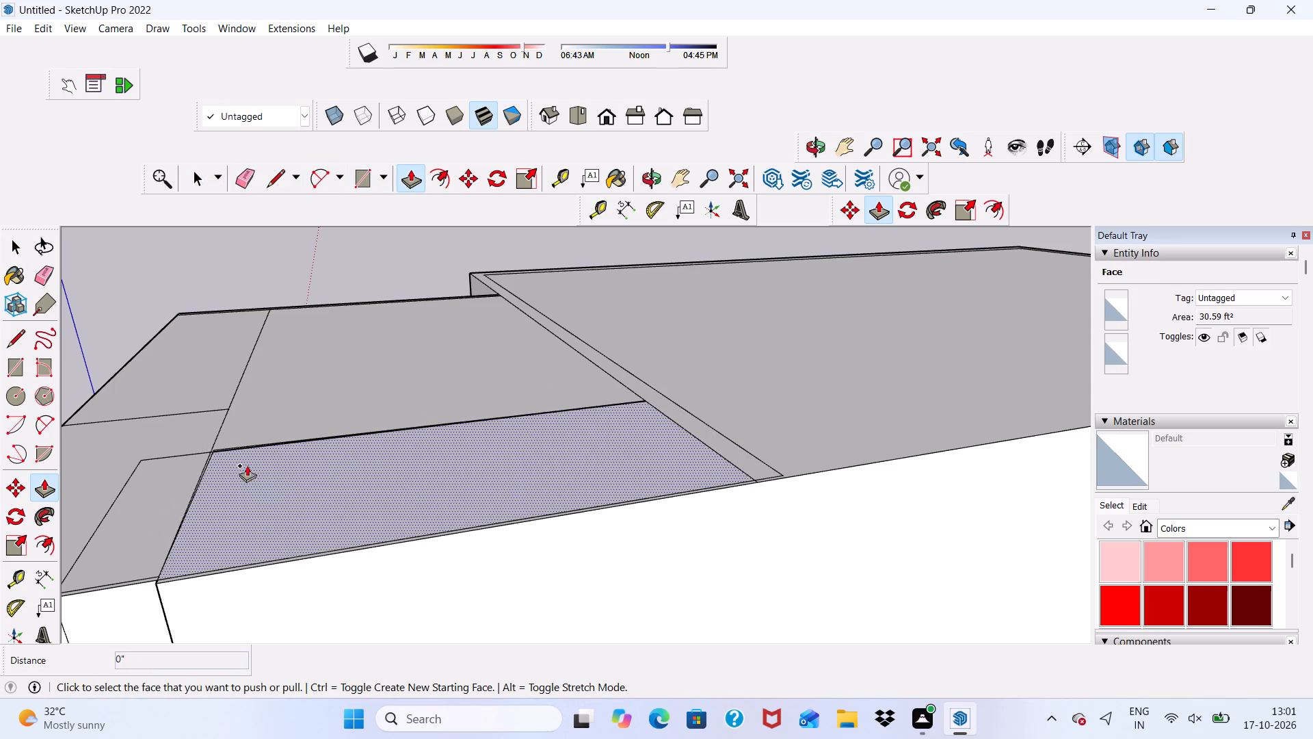
Push/pull the narrow upright face behind the small roof section about 4' 1 3/16", out to the side wall's edge.
{"action": "scroll", "coordinate": [247, 466], "scroll_direction": "up", "scroll_amount": 20}
{"action": "scroll", "coordinate": [247, 466], "scroll_direction": "up", "scroll_amount": 3}
{"action": "left_click", "coordinate": [214, 413]}
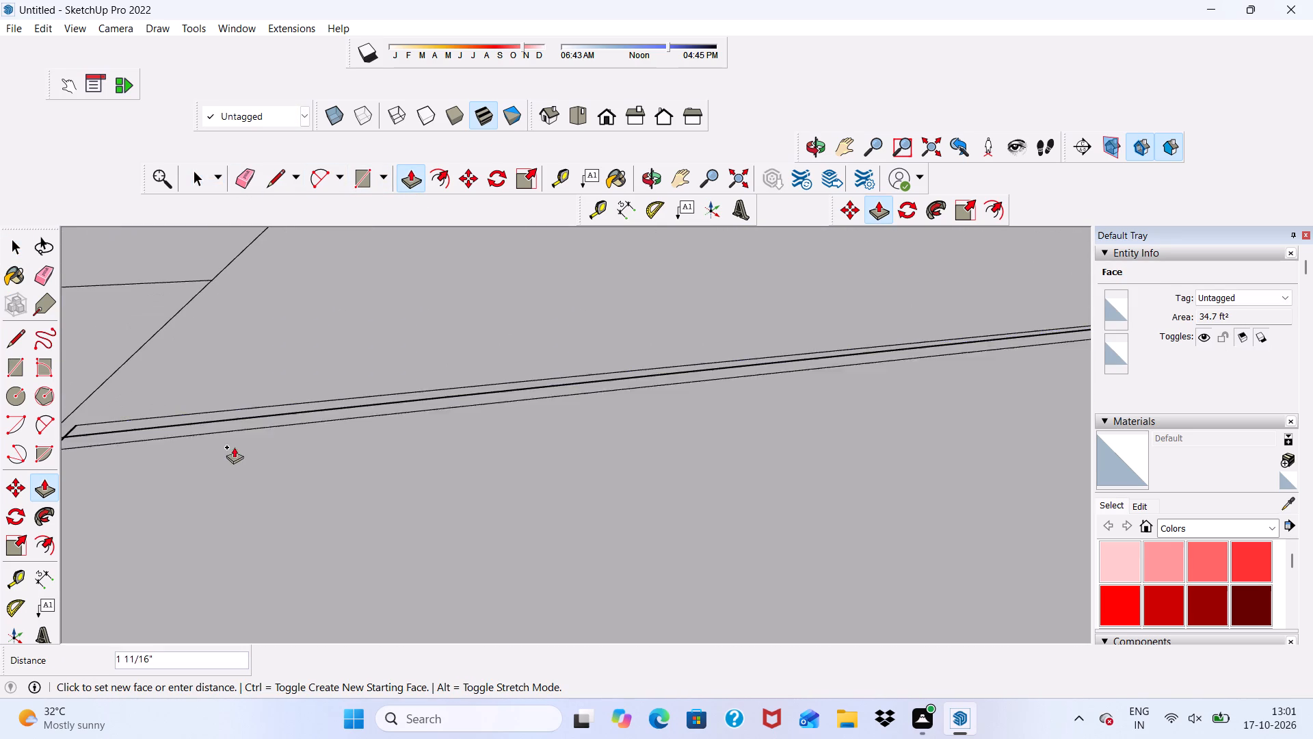
{"action": "scroll", "coordinate": [247, 474], "scroll_direction": "down", "scroll_amount": 20}
{"action": "scroll", "coordinate": [247, 474], "scroll_direction": "down", "scroll_amount": 6}
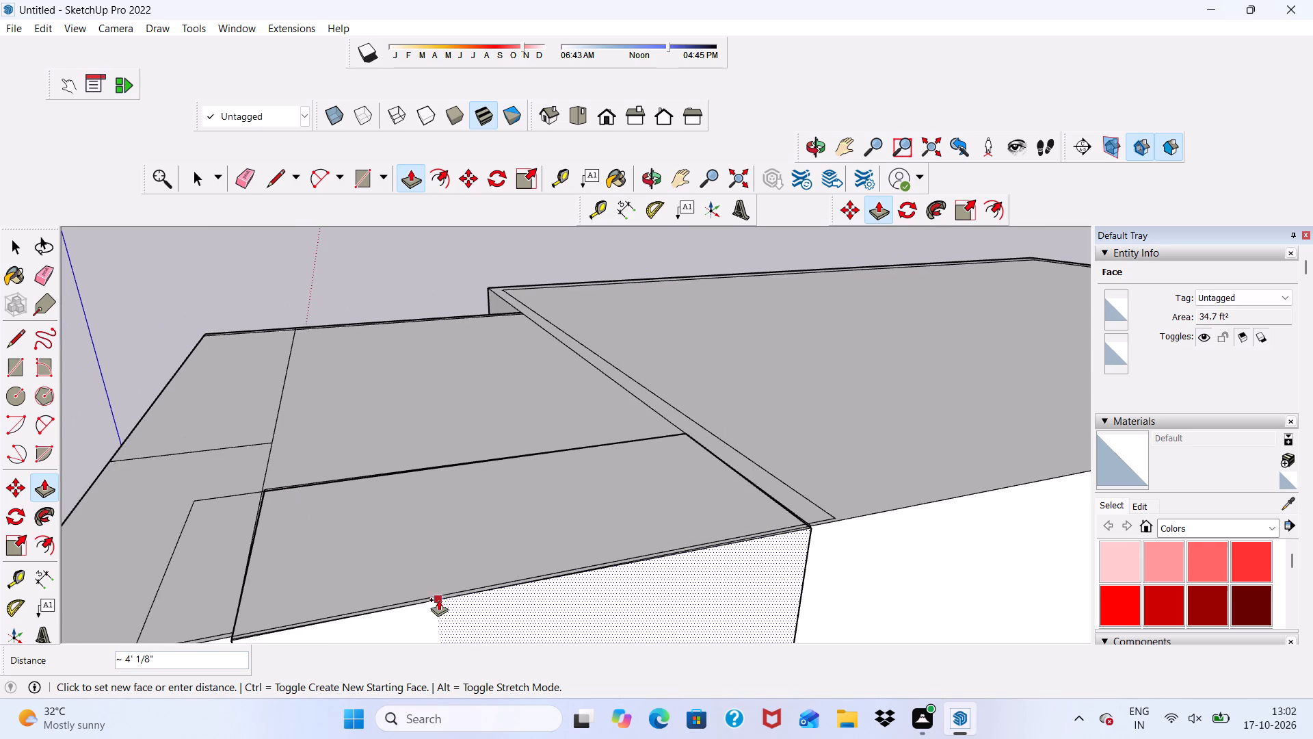
{"action": "left_click", "coordinate": [432, 591]}
Push/pull the larger small panel at the front block's upper wall corner about 7/8", flush with the wall below.
{"action": "scroll", "coordinate": [237, 558], "scroll_direction": "up", "scroll_amount": 6}
{"action": "scroll", "coordinate": [215, 540], "scroll_direction": "down", "scroll_amount": 7}
{"action": "middle_click_drag", "start_coordinate": [272, 475], "coordinate": [483, 435]}
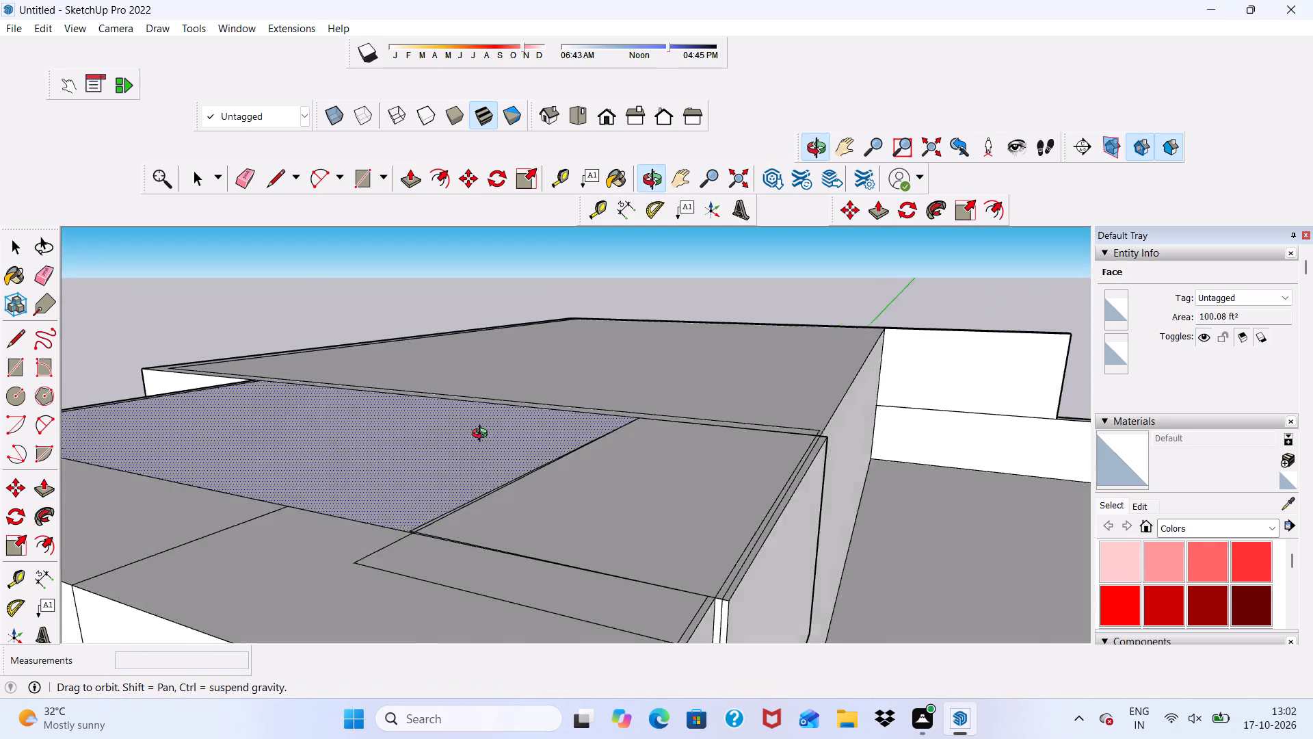
{"action": "middle_click_drag", "start_coordinate": [483, 435], "coordinate": [483, 435]}
{"action": "scroll", "coordinate": [485, 550], "scroll_direction": "up", "scroll_amount": 14}
{"action": "middle_click_drag", "start_coordinate": [471, 474], "coordinate": [303, 507]}
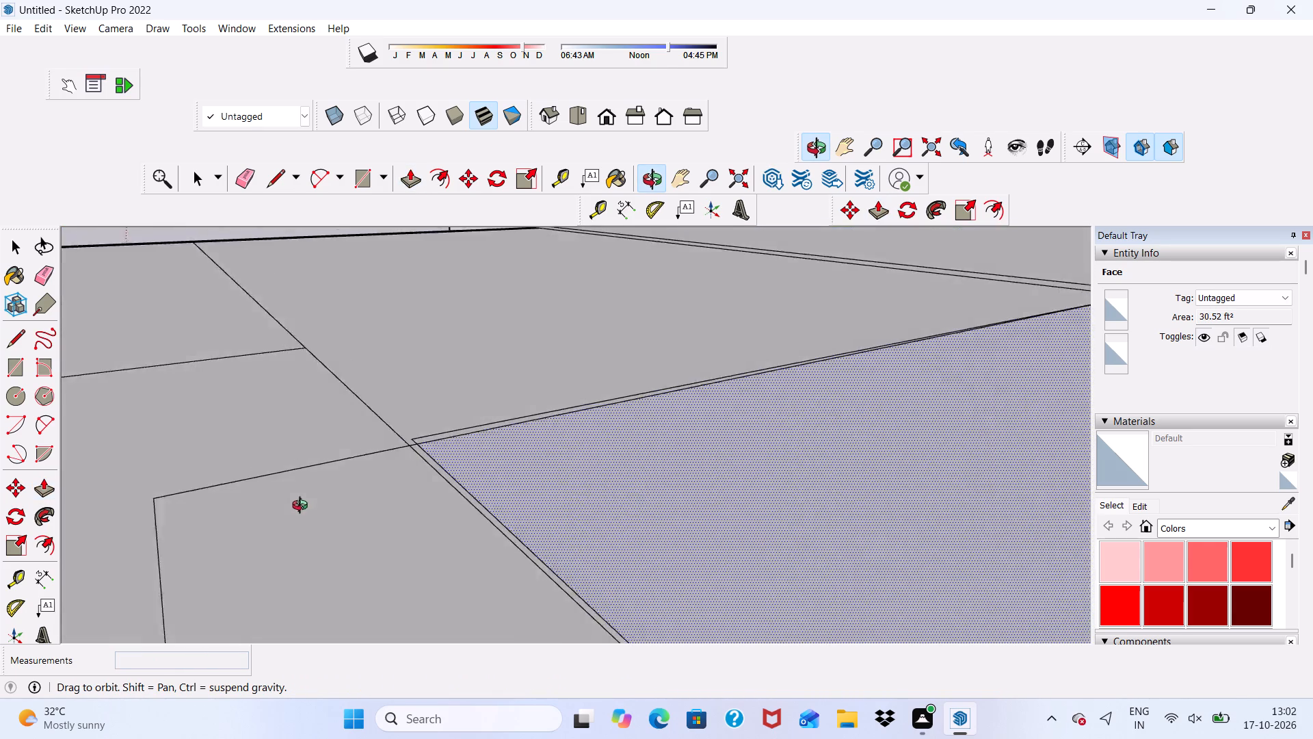
{"action": "middle_click_drag", "start_coordinate": [303, 507], "coordinate": [215, 469]}
{"action": "scroll", "coordinate": [214, 446], "scroll_direction": "up", "scroll_amount": 1}
{"action": "scroll", "coordinate": [237, 425], "scroll_direction": "down", "scroll_amount": 6}
{"action": "scroll", "coordinate": [421, 420], "scroll_direction": "down", "scroll_amount": 7}
{"action": "middle_click_drag", "start_coordinate": [512, 456], "coordinate": [647, 432]}
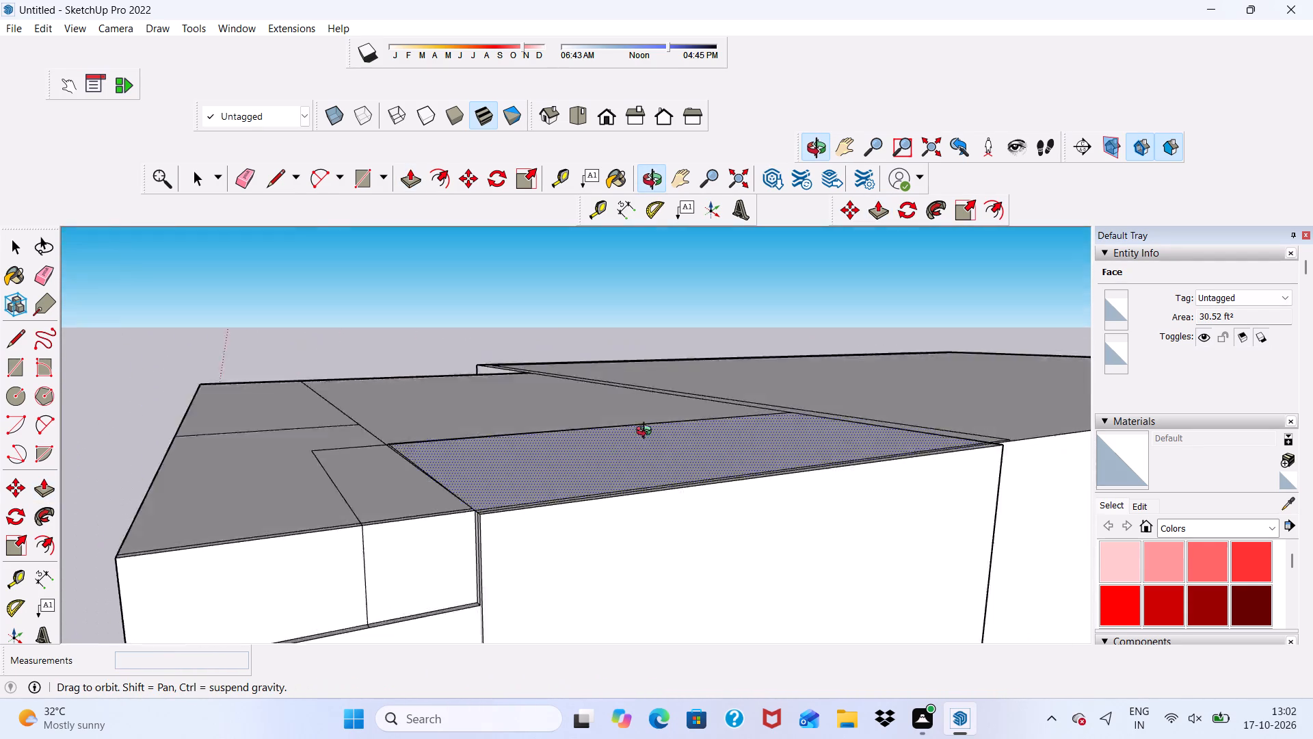
{"action": "middle_click_drag", "start_coordinate": [647, 432], "coordinate": [639, 453]}
{"action": "scroll", "coordinate": [380, 708], "scroll_direction": "up", "scroll_amount": 5}
{"action": "scroll", "coordinate": [378, 565], "scroll_direction": "down", "scroll_amount": 11}
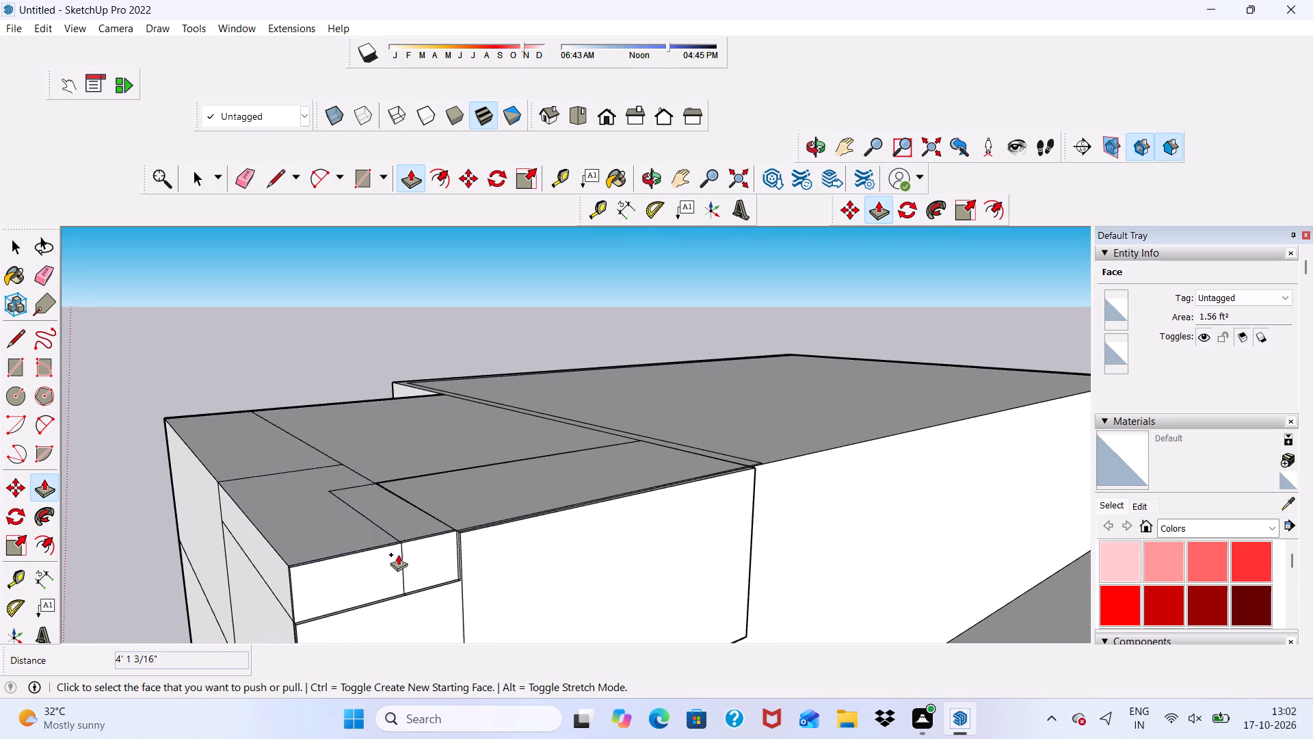
{"action": "scroll", "coordinate": [384, 594], "scroll_direction": "up", "scroll_amount": 7}
{"action": "left_click", "coordinate": [300, 547]}
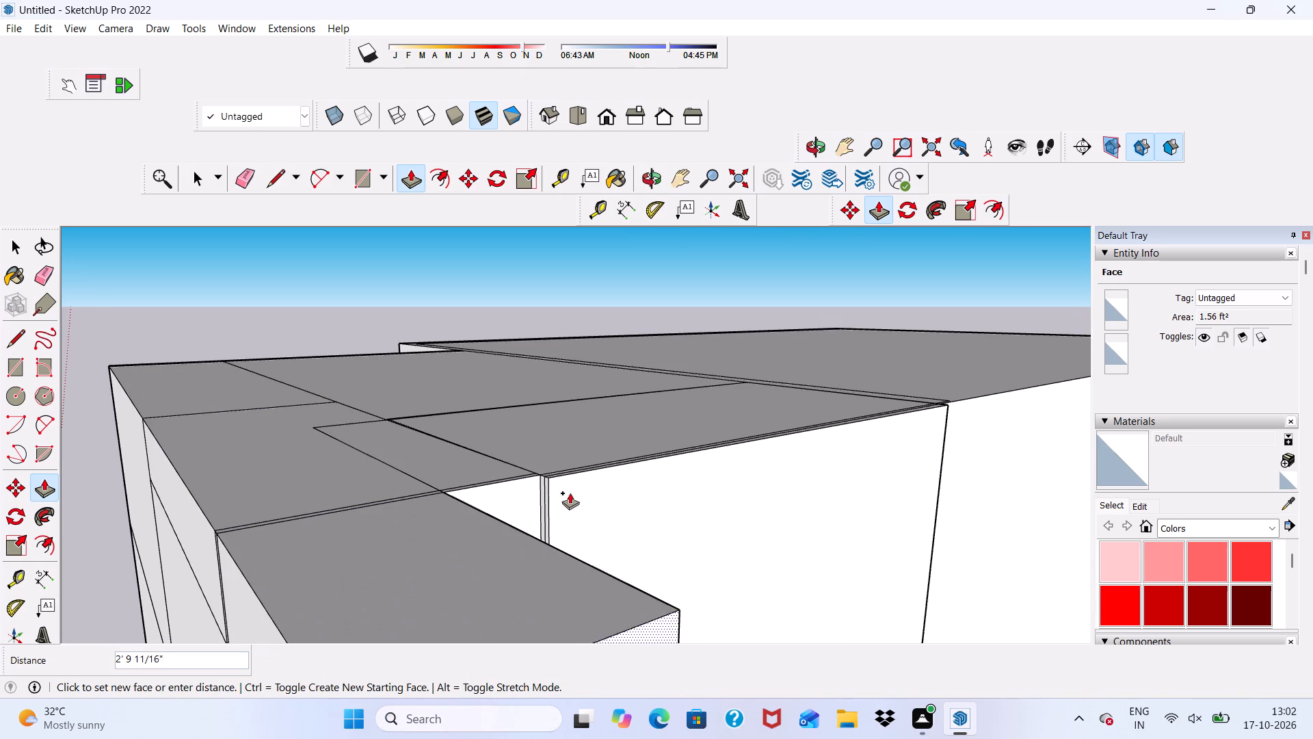
{"action": "scroll", "coordinate": [559, 489], "scroll_direction": "up", "scroll_amount": 5}
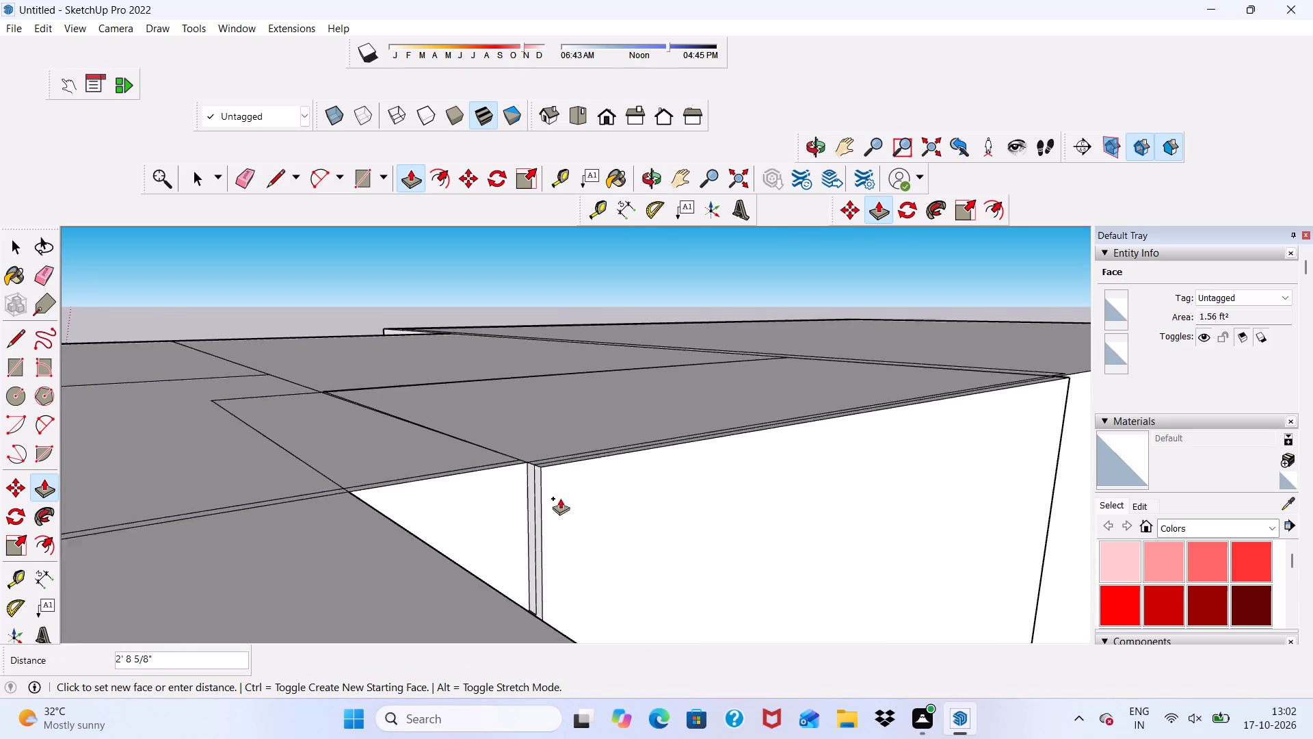
{"action": "scroll", "coordinate": [560, 498], "scroll_direction": "down", "scroll_amount": 6}
{"action": "scroll", "coordinate": [561, 514], "scroll_direction": "up", "scroll_amount": 1}
{"action": "middle_click_drag", "start_coordinate": [557, 510], "coordinate": [467, 428]}
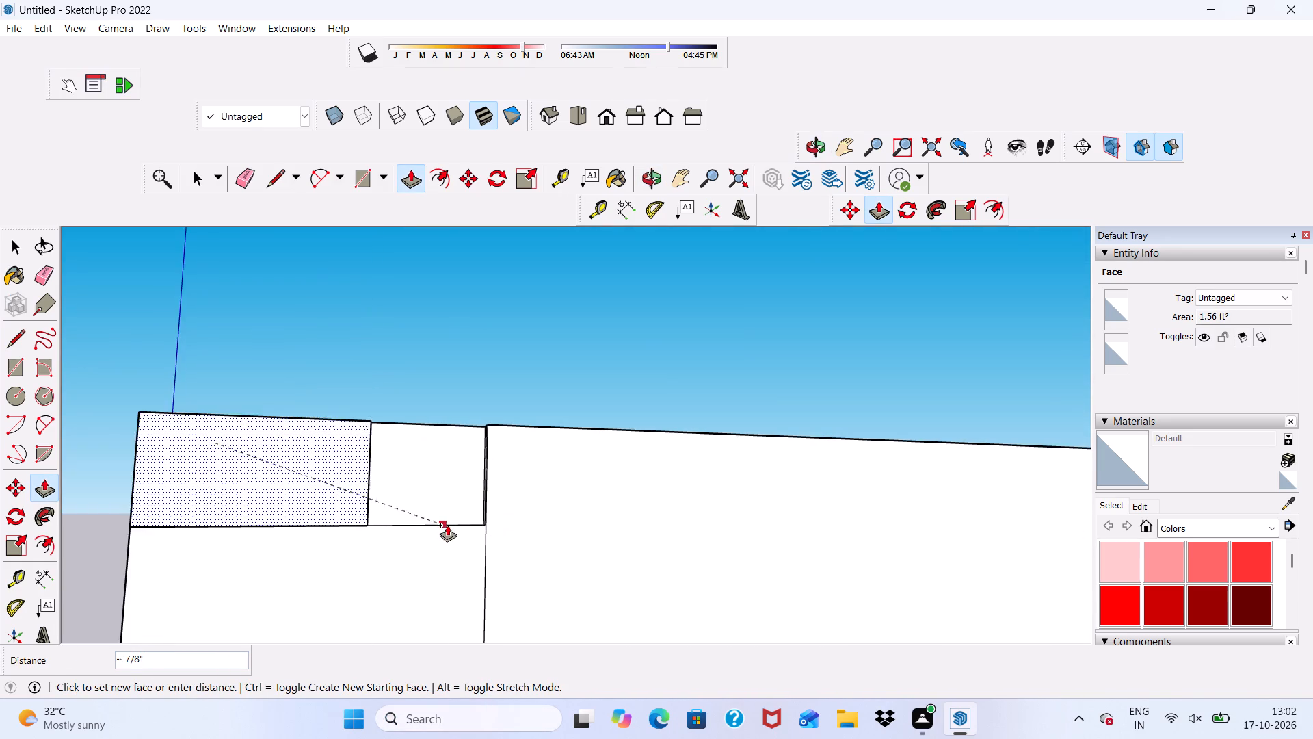
{"action": "scroll", "coordinate": [447, 525], "scroll_direction": "down", "scroll_amount": 4}
{"action": "left_click", "coordinate": [463, 523]}
Push/pull the adjacent smaller panel at the top of the wall about 7/8", flush with the corner panel.
{"action": "middle_click_drag", "start_coordinate": [427, 485], "coordinate": [323, 581]}
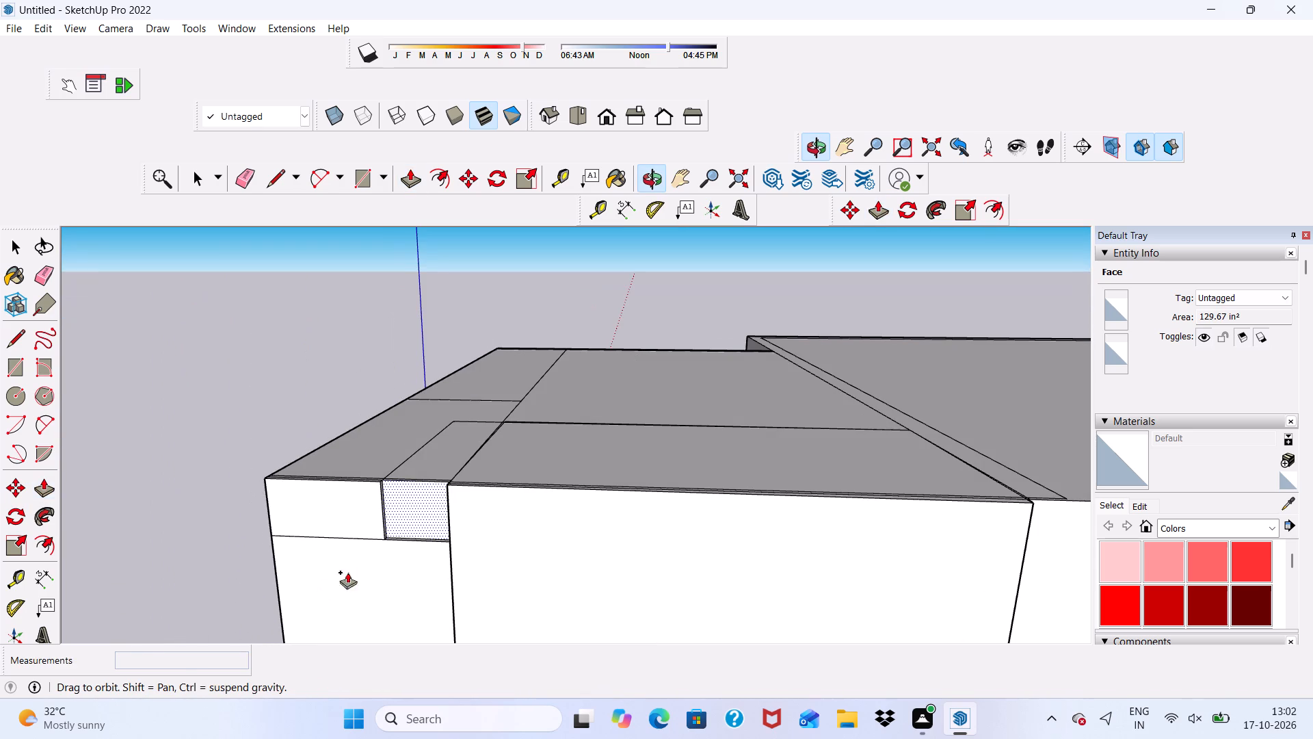
{"action": "left_click", "coordinate": [410, 496]}
{"action": "left_click", "coordinate": [339, 491]}
{"action": "scroll", "coordinate": [335, 495], "scroll_direction": "down", "scroll_amount": 7}
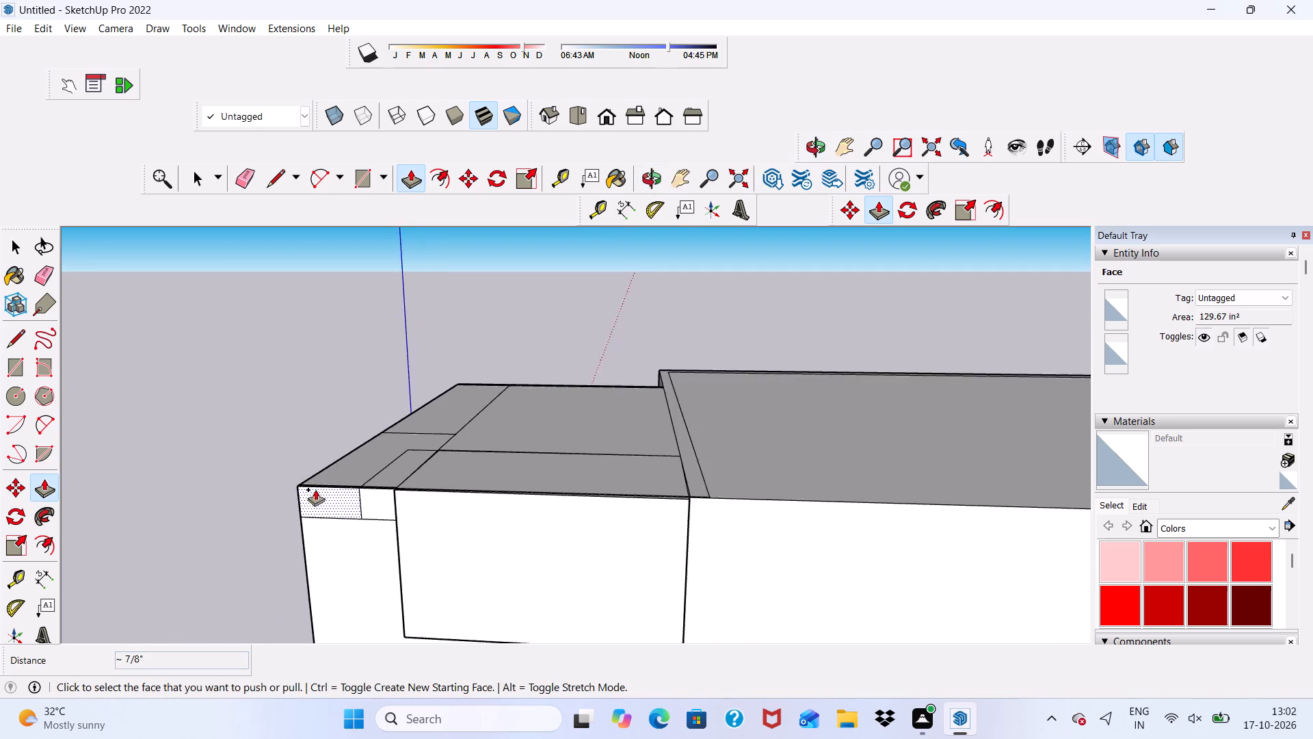
Erase the small panels' outlines, the sloping dividing line and the doubled vertical edge at the front block's upper corner.
{"action": "middle_click_drag", "start_coordinate": [317, 489], "coordinate": [553, 473]}
{"action": "scroll", "coordinate": [548, 410], "scroll_direction": "down", "scroll_amount": 10}
{"action": "middle_click_drag", "start_coordinate": [516, 466], "coordinate": [495, 426]}
{"action": "scroll", "coordinate": [495, 426], "scroll_direction": "up", "scroll_amount": 4}
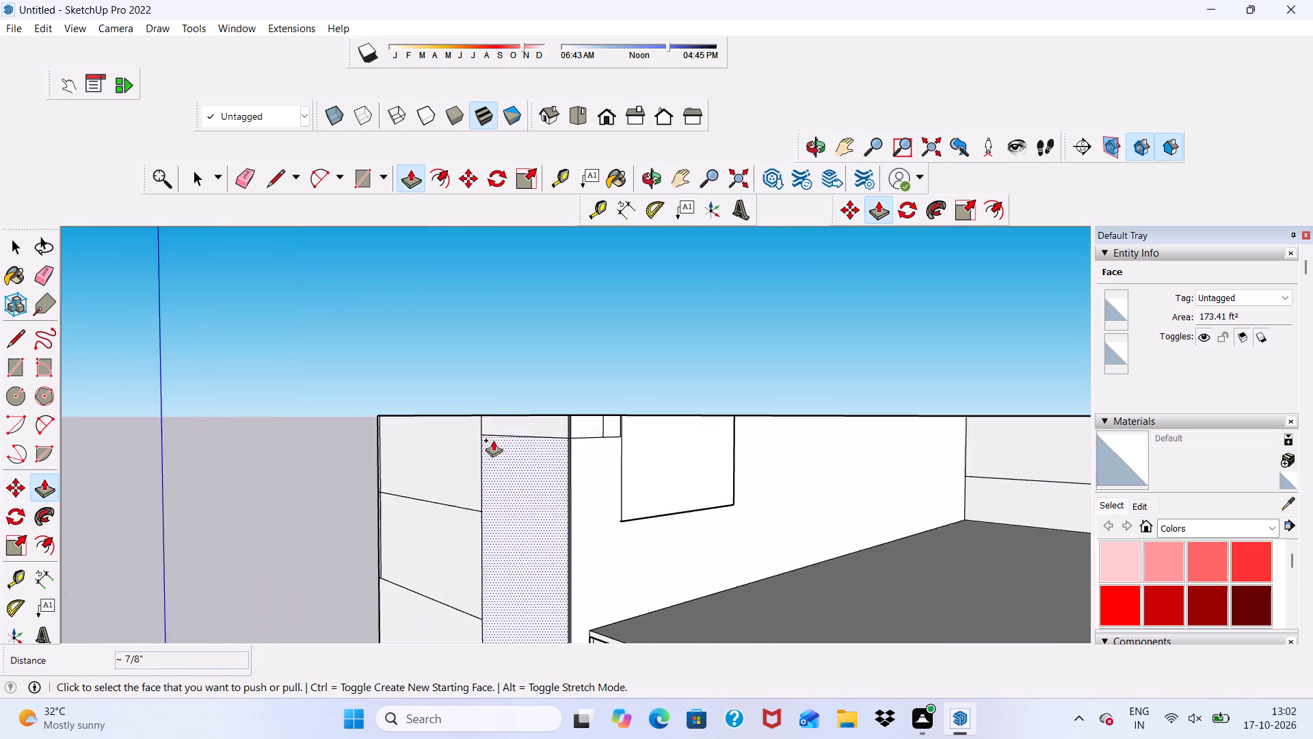
{"action": "scroll", "coordinate": [493, 440], "scroll_direction": "up", "scroll_amount": 16}
{"action": "middle_click_drag", "start_coordinate": [564, 470], "coordinate": [546, 532]}
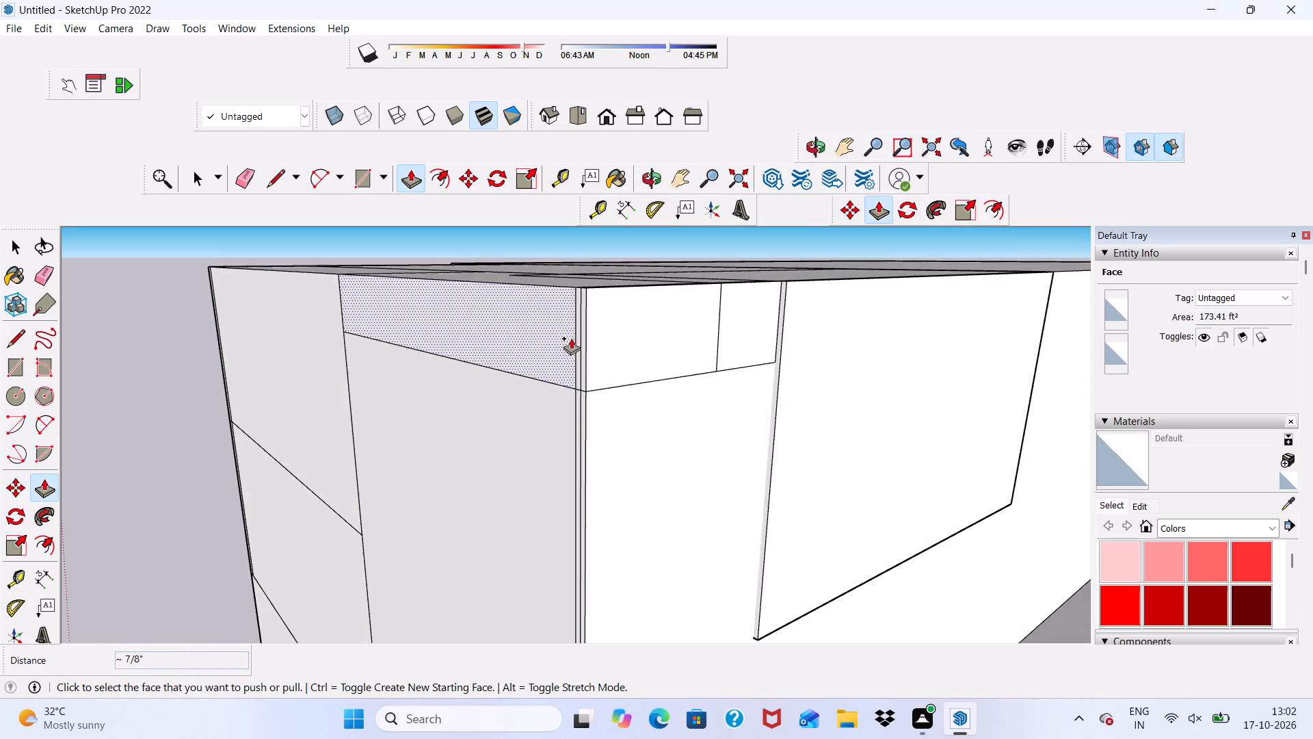
{"action": "scroll", "coordinate": [571, 338], "scroll_direction": "up", "scroll_amount": 6}
{"action": "left_click", "coordinate": [250, 173]}
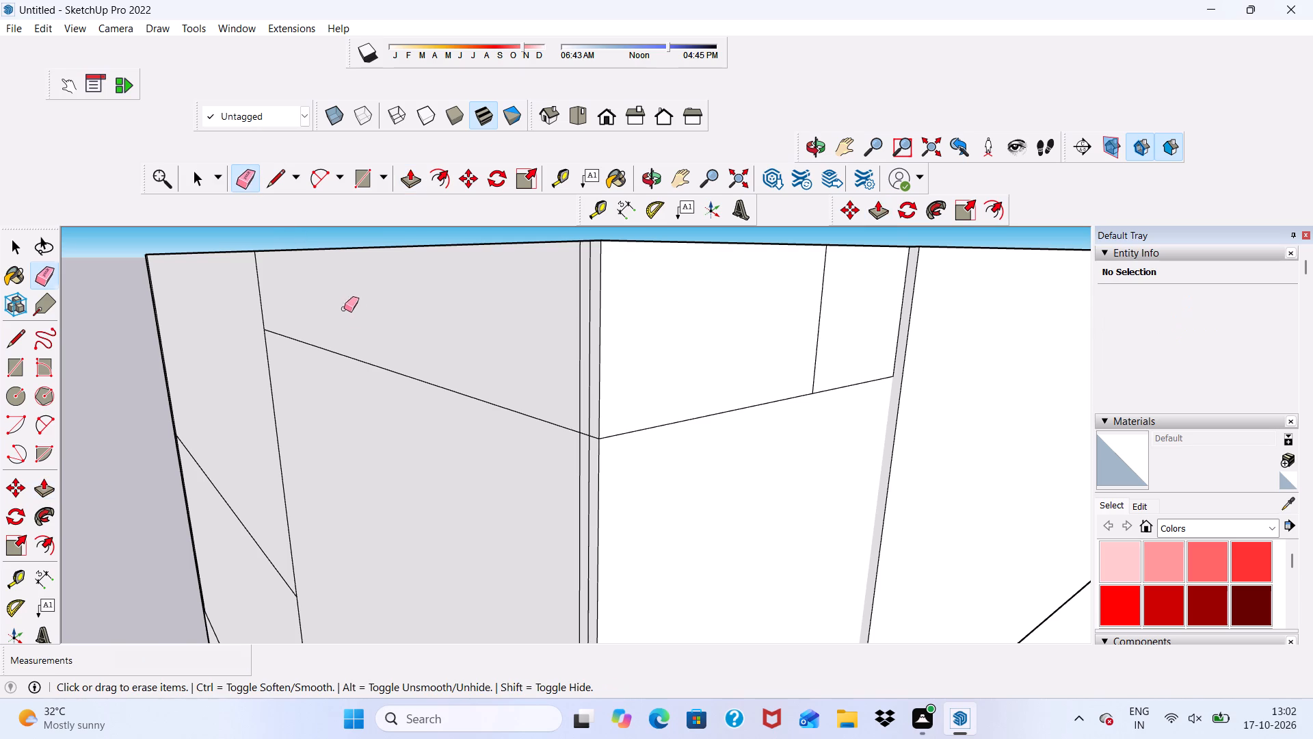
{"action": "left_click_drag", "start_coordinate": [377, 342], "coordinate": [583, 438]}
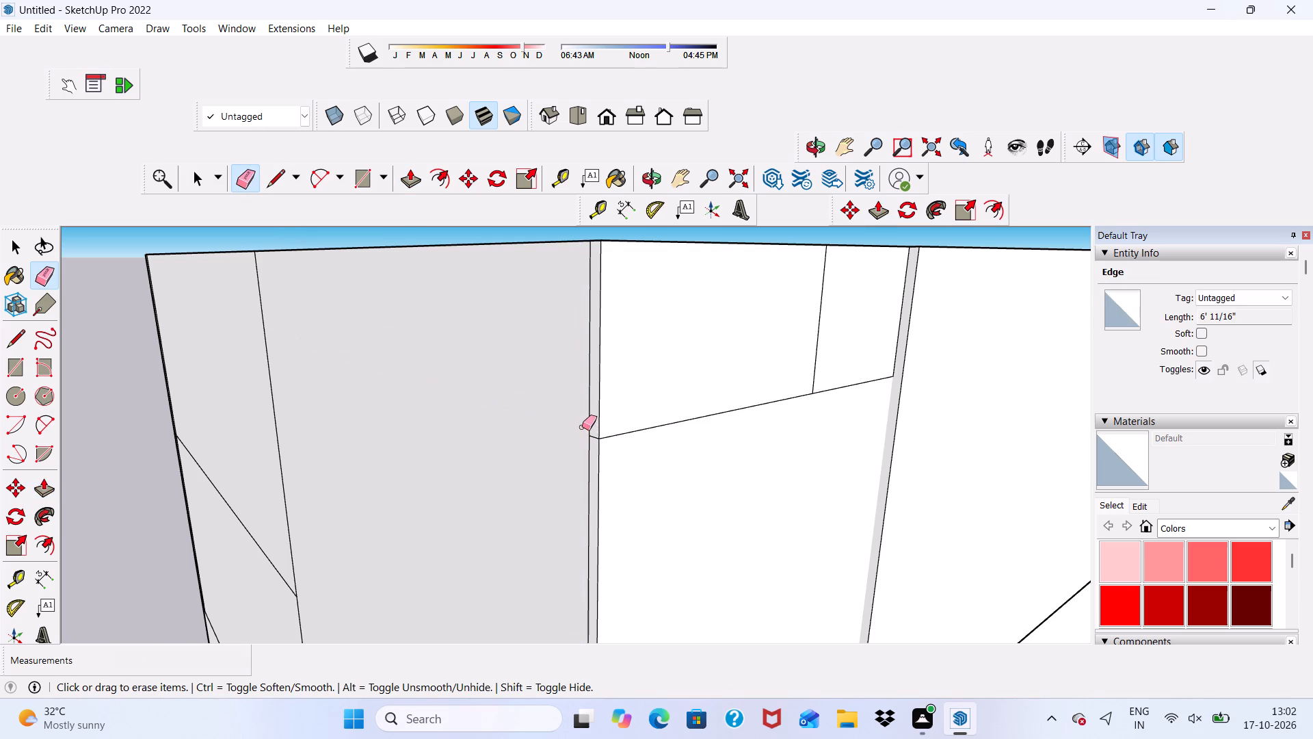
{"action": "left_click_drag", "start_coordinate": [582, 425], "coordinate": [593, 432]}
{"action": "left_click_drag", "start_coordinate": [613, 428], "coordinate": [624, 439]}
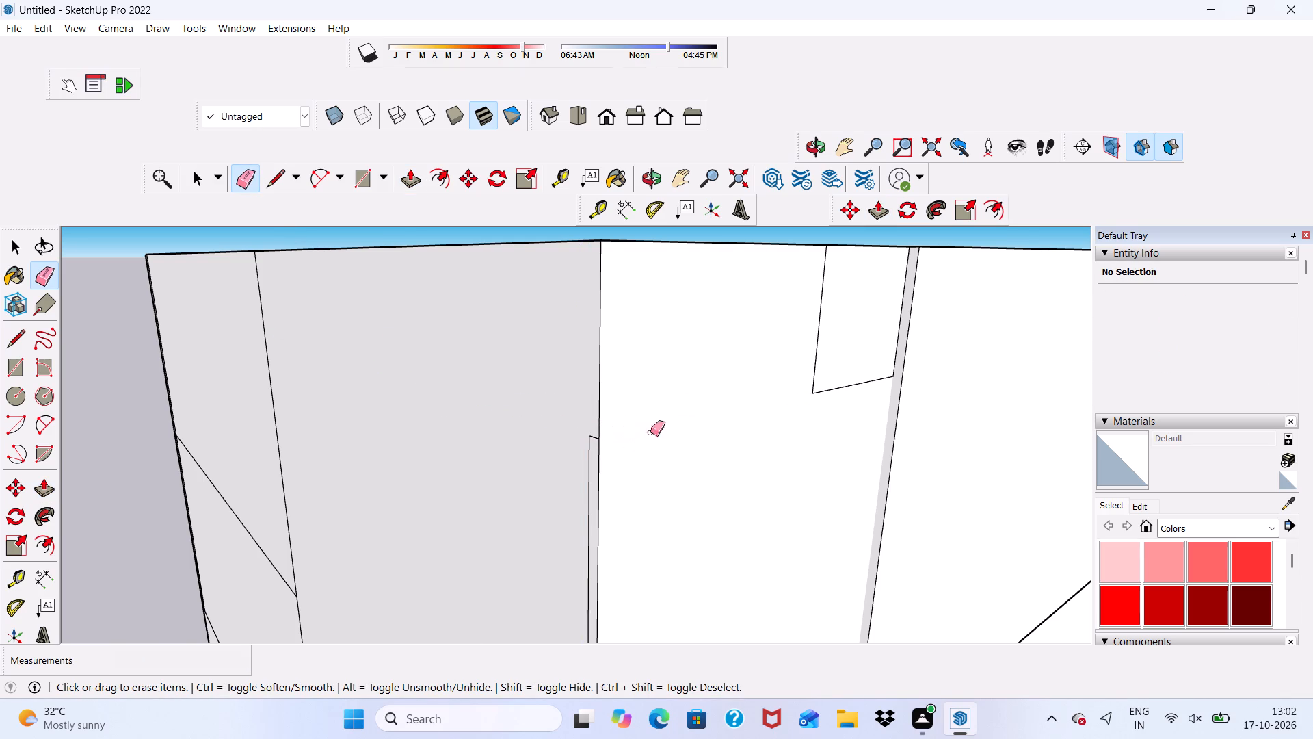
{"action": "left_click_drag", "start_coordinate": [824, 341], "coordinate": [832, 417]}
{"action": "left_click_drag", "start_coordinate": [785, 330], "coordinate": [834, 346]}
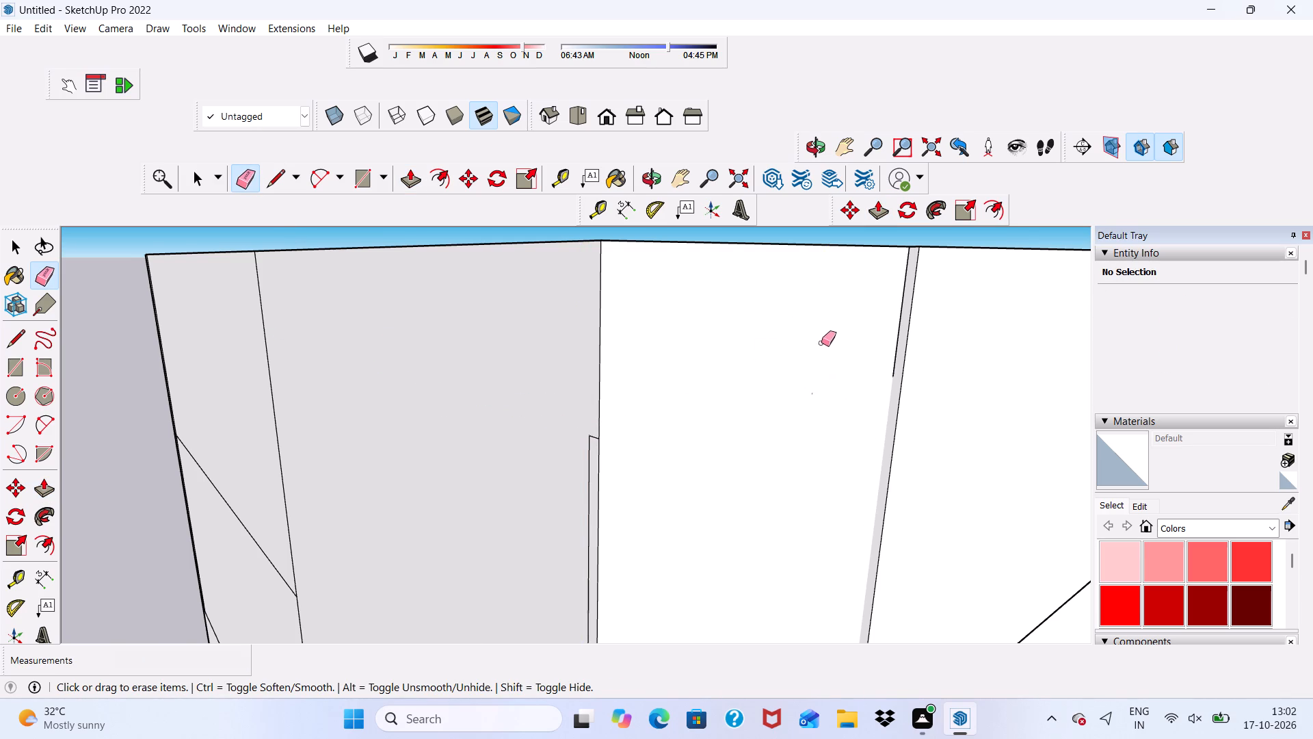
Push/pull the merged side wall face about 13/16", flush with the projecting rectangular panel beside it.
{"action": "scroll", "coordinate": [823, 344], "scroll_direction": "up", "scroll_amount": 2}
{"action": "scroll", "coordinate": [579, 396], "scroll_direction": "down", "scroll_amount": 10}
{"action": "middle_click_drag", "start_coordinate": [604, 484], "coordinate": [490, 523]}
{"action": "scroll", "coordinate": [654, 444], "scroll_direction": "up", "scroll_amount": 12}
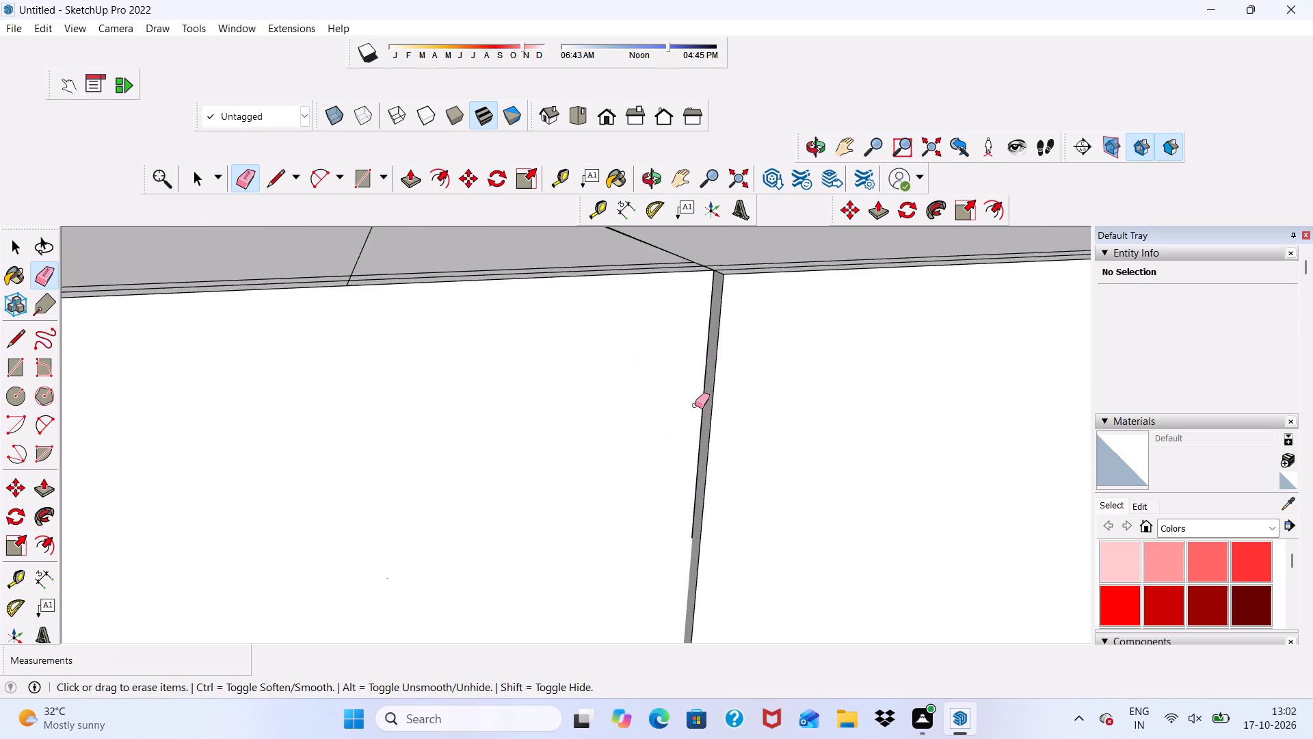
{"action": "scroll", "coordinate": [695, 400], "scroll_direction": "down", "scroll_amount": 1}
{"action": "middle_click_drag", "start_coordinate": [695, 400], "coordinate": [722, 409]}
{"action": "key", "text": "b"}
{"action": "left_click", "coordinate": [501, 452]}
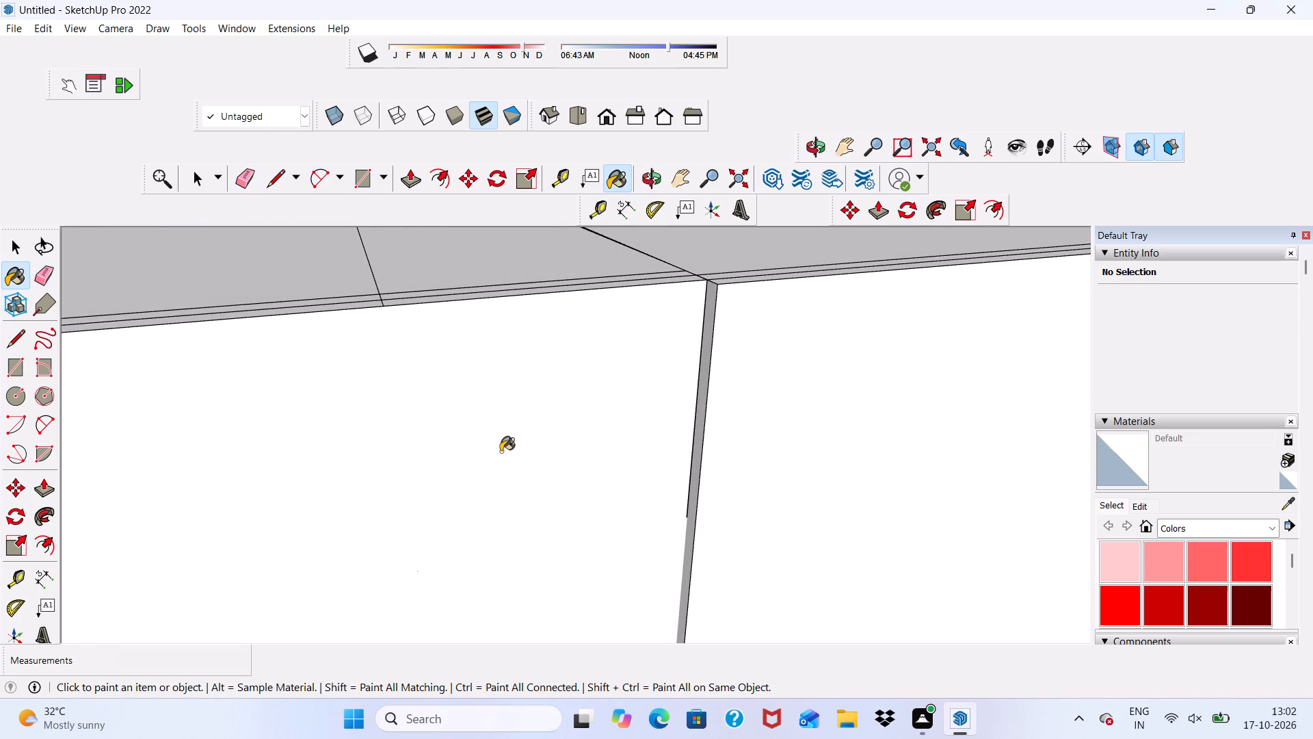
{"action": "key", "text": "space"}
{"action": "left_click", "coordinate": [505, 406]}
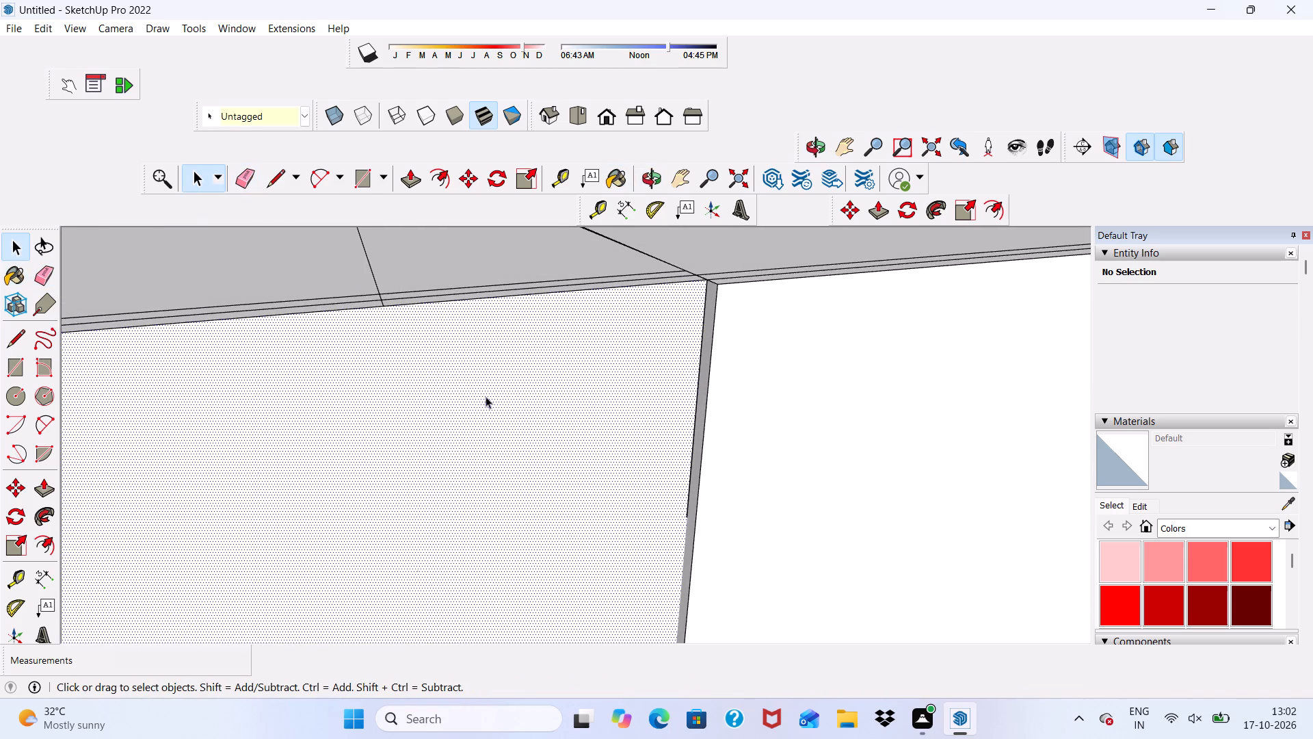
{"action": "left_click", "coordinate": [408, 181]}
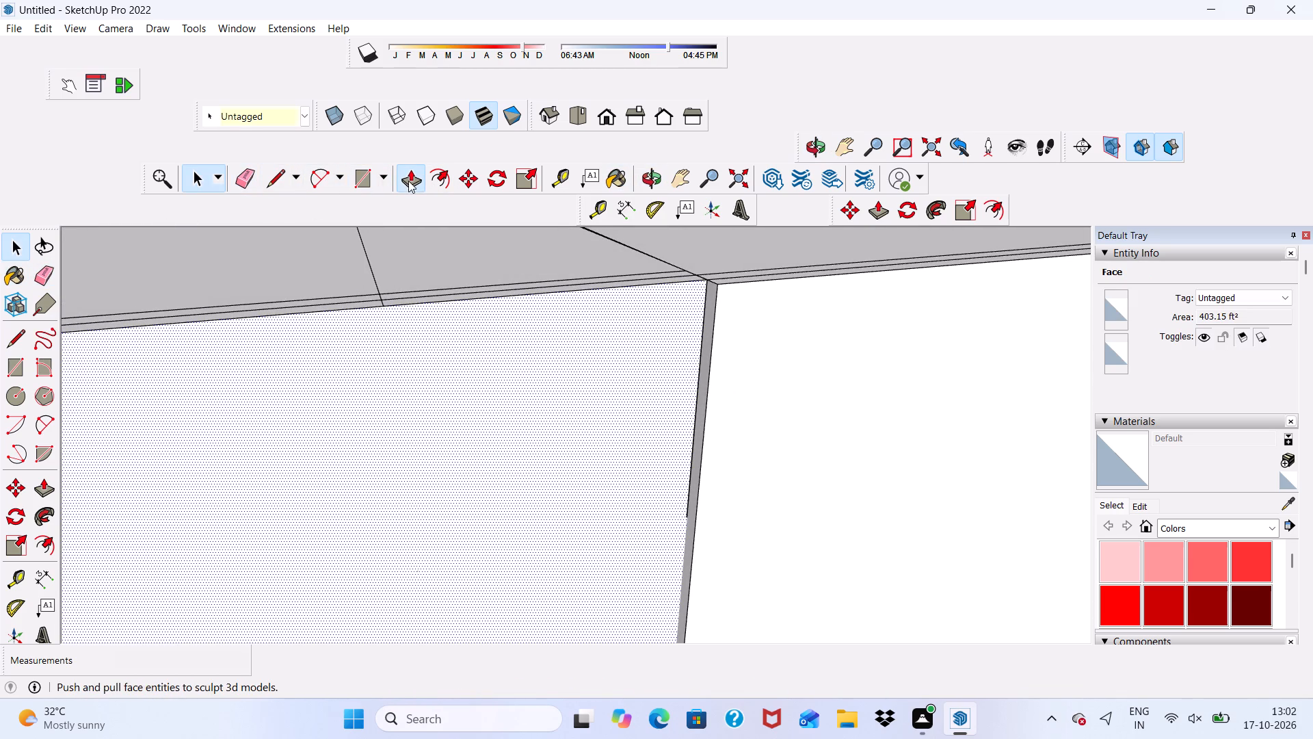
{"action": "left_click", "coordinate": [355, 432], "text": "ctrl"}
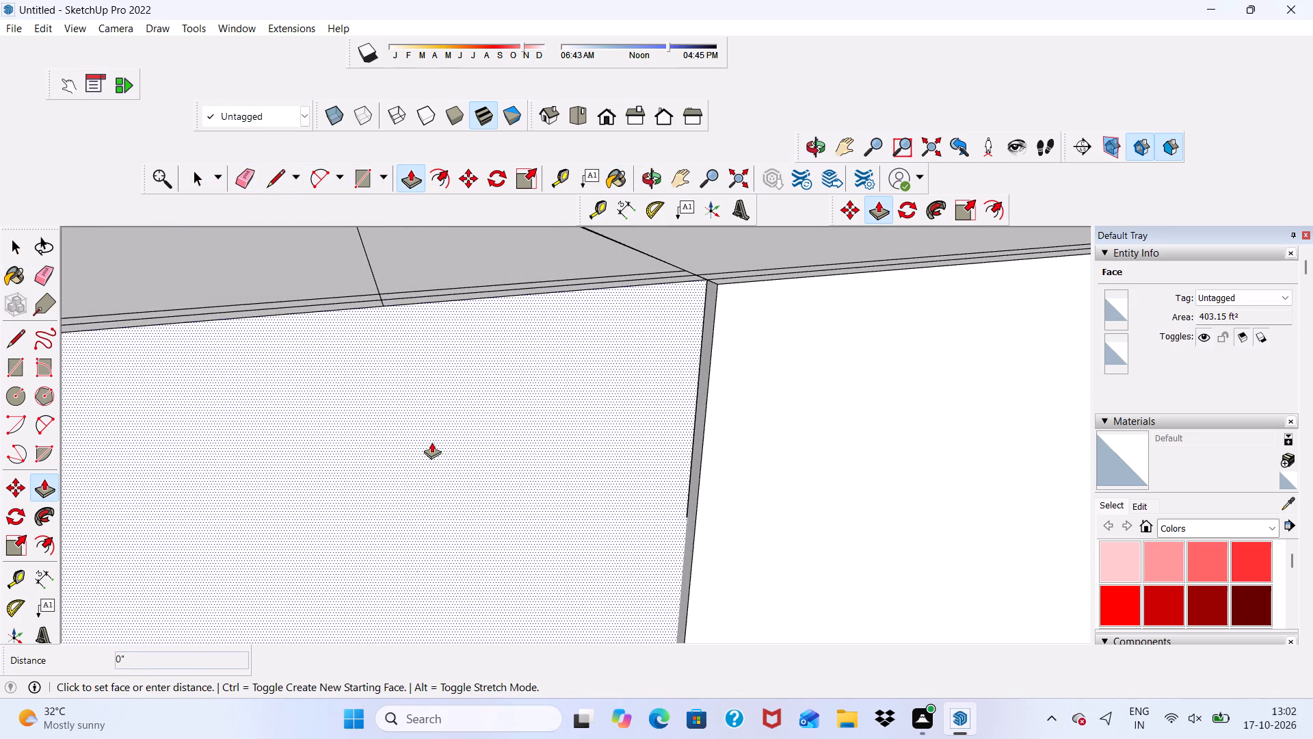
{"action": "scroll", "coordinate": [499, 359], "scroll_direction": "down", "scroll_amount": 10}
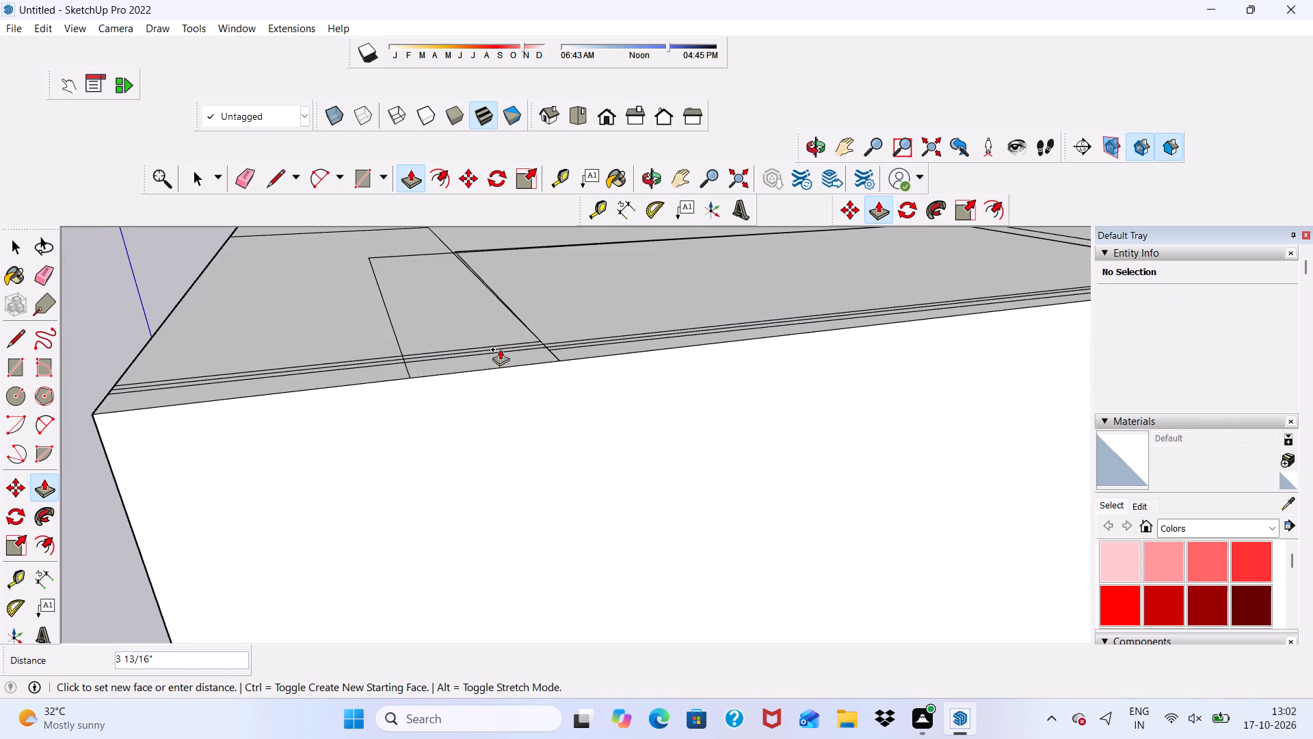
{"action": "left_click", "coordinate": [568, 351]}
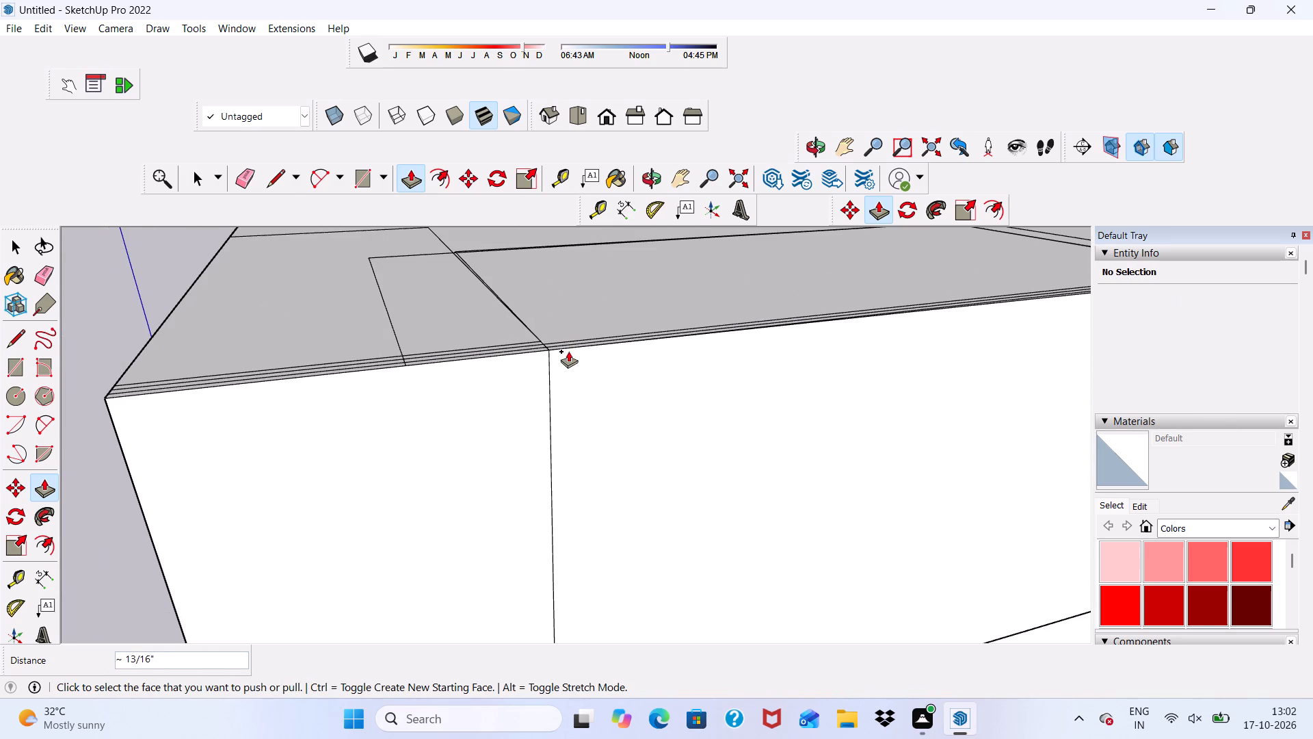
Delete the large side wall face surrounding the rectangular panel above the terrace.
{"action": "middle_click_drag", "start_coordinate": [502, 406], "coordinate": [496, 367]}
{"action": "scroll", "coordinate": [496, 392], "scroll_direction": "down", "scroll_amount": 1}
{"action": "scroll", "coordinate": [440, 420], "scroll_direction": "down", "scroll_amount": 6}
{"action": "key", "text": "space"}
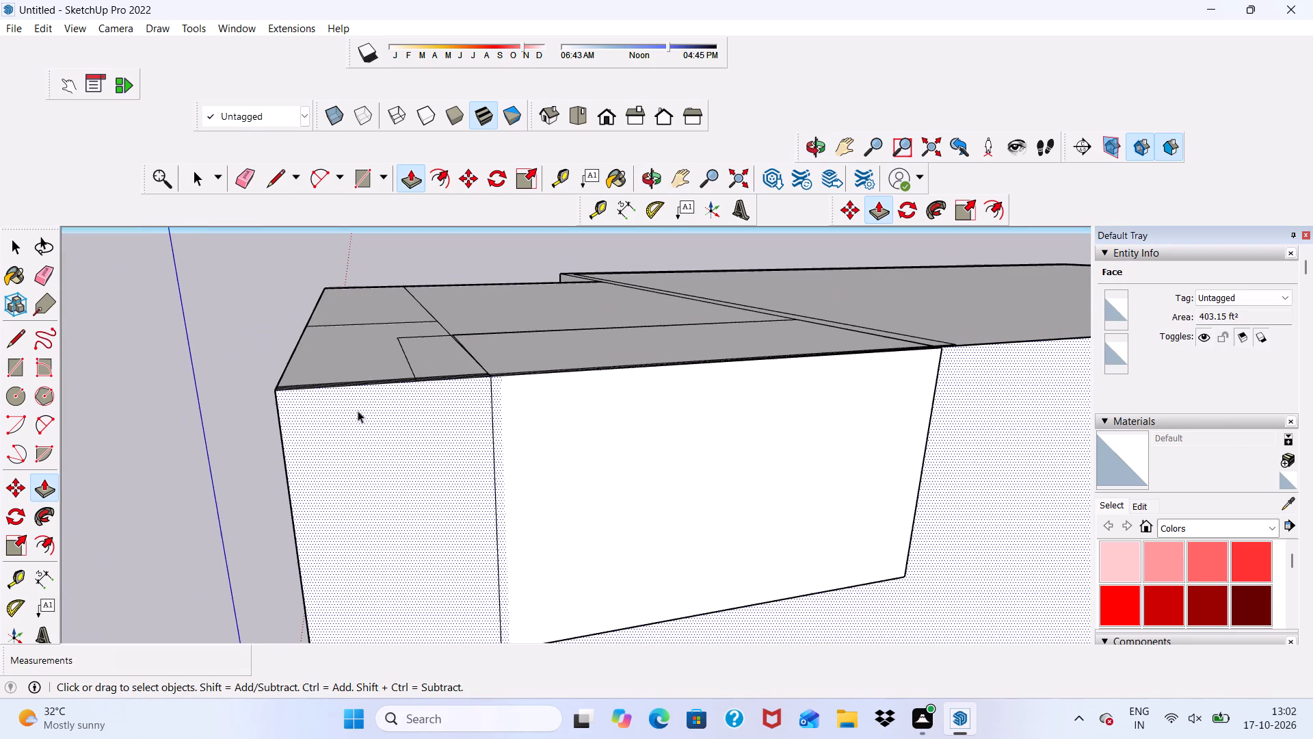
{"action": "left_click", "coordinate": [361, 455]}
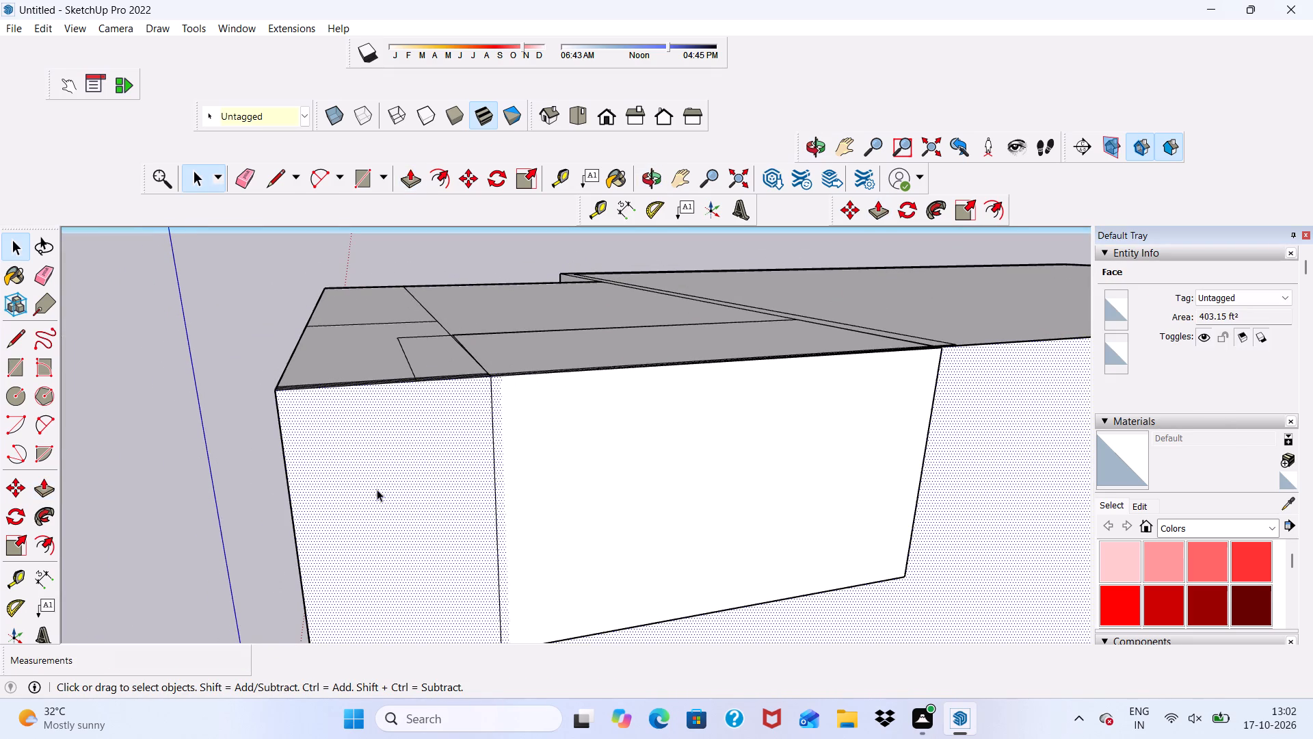
{"action": "key", "text": "Delete"}
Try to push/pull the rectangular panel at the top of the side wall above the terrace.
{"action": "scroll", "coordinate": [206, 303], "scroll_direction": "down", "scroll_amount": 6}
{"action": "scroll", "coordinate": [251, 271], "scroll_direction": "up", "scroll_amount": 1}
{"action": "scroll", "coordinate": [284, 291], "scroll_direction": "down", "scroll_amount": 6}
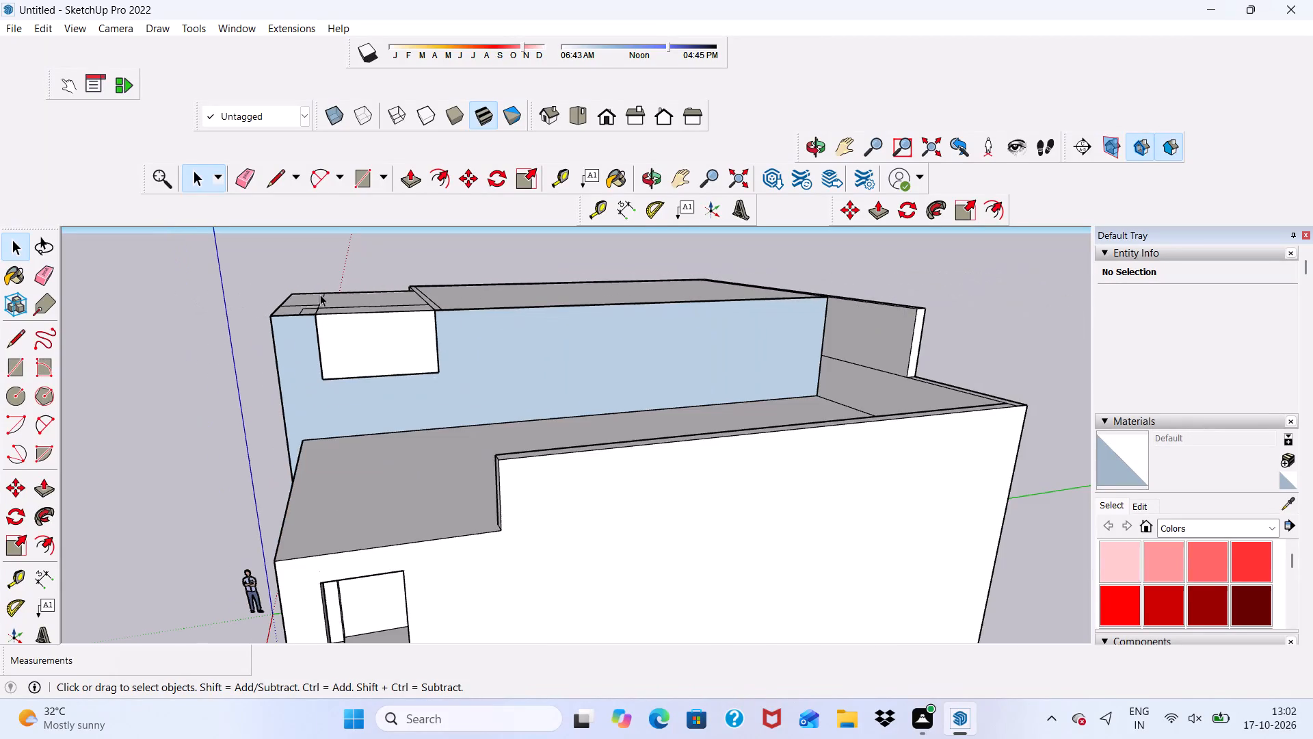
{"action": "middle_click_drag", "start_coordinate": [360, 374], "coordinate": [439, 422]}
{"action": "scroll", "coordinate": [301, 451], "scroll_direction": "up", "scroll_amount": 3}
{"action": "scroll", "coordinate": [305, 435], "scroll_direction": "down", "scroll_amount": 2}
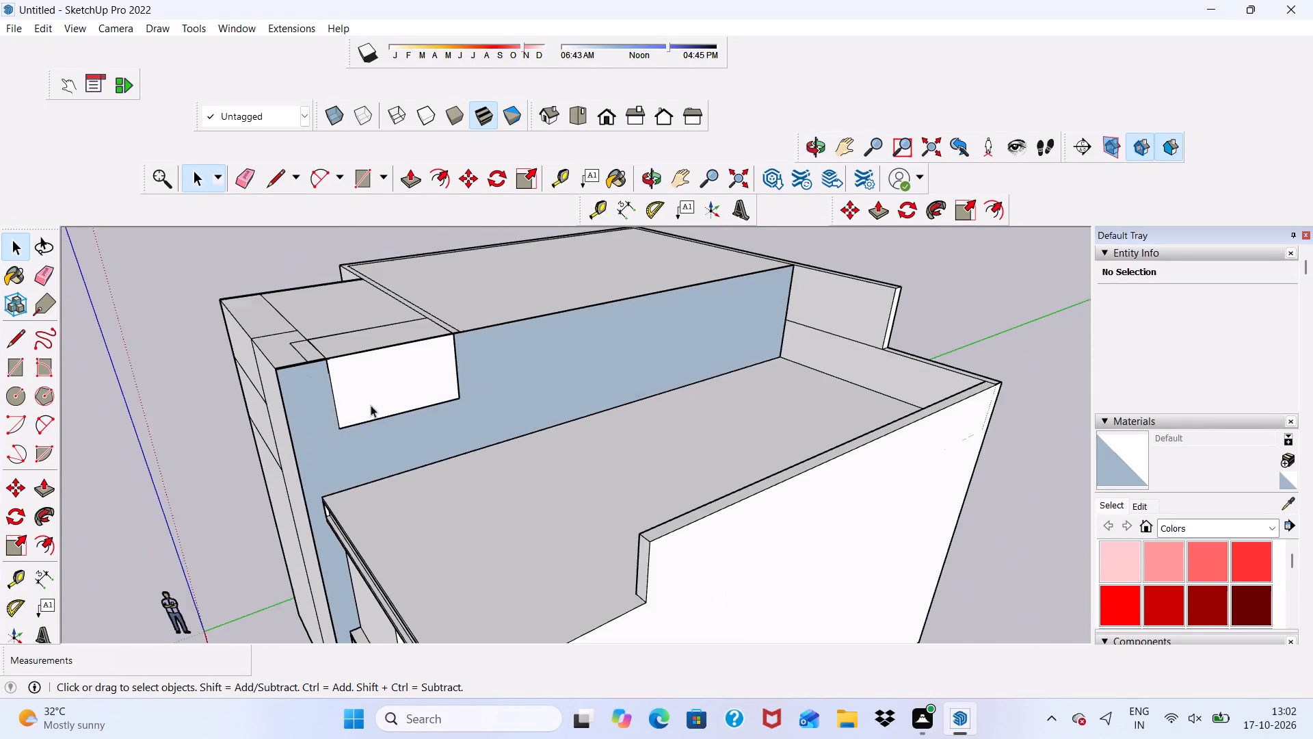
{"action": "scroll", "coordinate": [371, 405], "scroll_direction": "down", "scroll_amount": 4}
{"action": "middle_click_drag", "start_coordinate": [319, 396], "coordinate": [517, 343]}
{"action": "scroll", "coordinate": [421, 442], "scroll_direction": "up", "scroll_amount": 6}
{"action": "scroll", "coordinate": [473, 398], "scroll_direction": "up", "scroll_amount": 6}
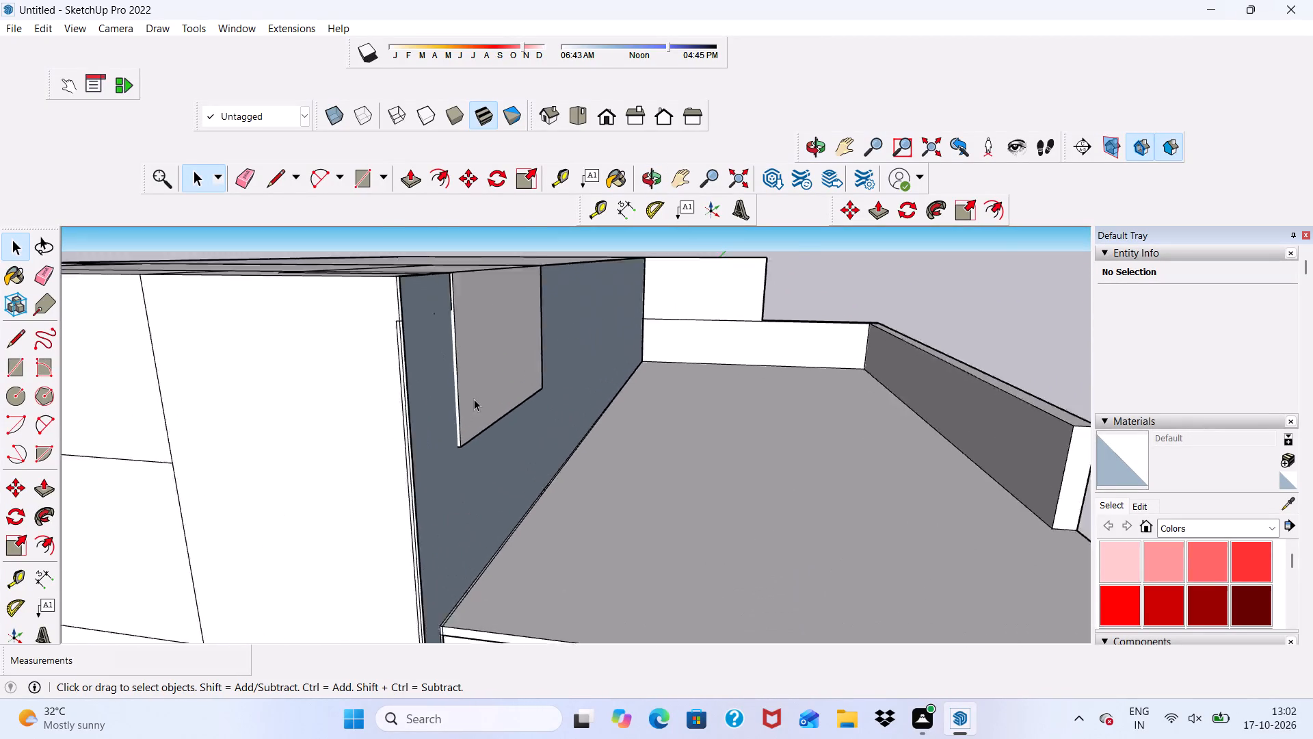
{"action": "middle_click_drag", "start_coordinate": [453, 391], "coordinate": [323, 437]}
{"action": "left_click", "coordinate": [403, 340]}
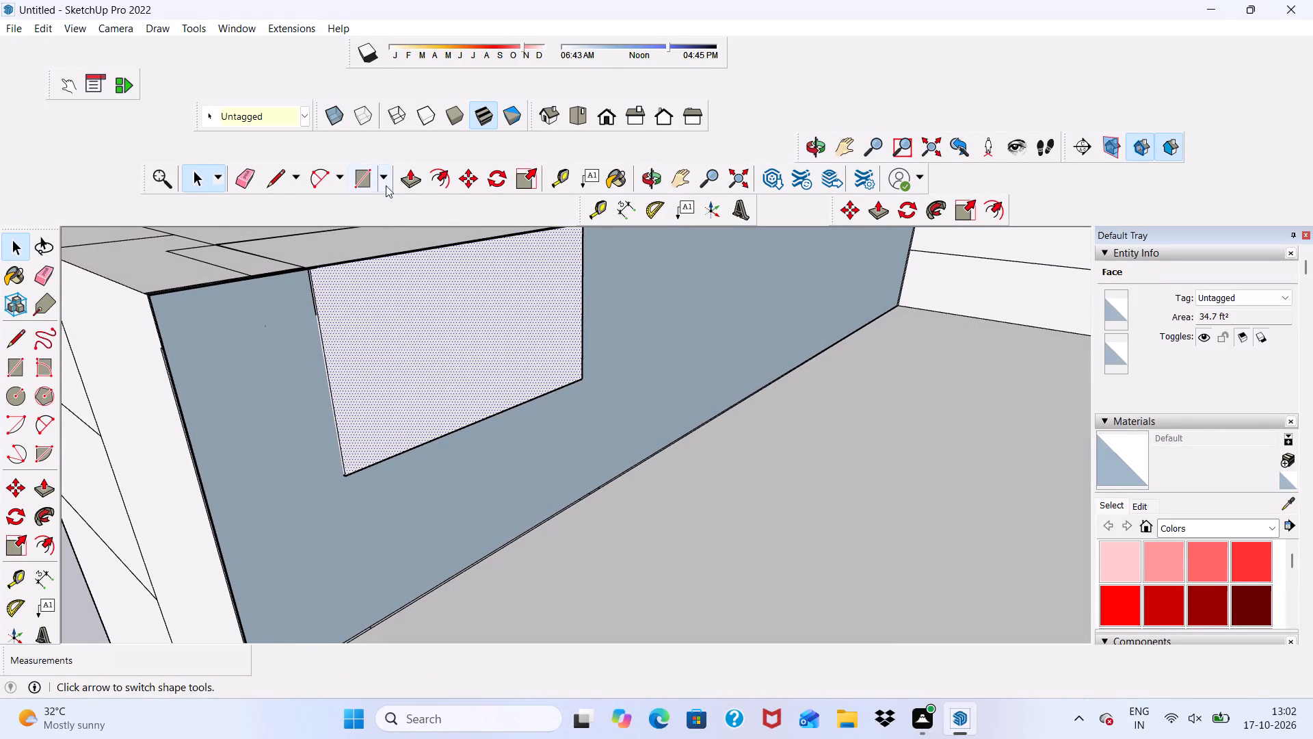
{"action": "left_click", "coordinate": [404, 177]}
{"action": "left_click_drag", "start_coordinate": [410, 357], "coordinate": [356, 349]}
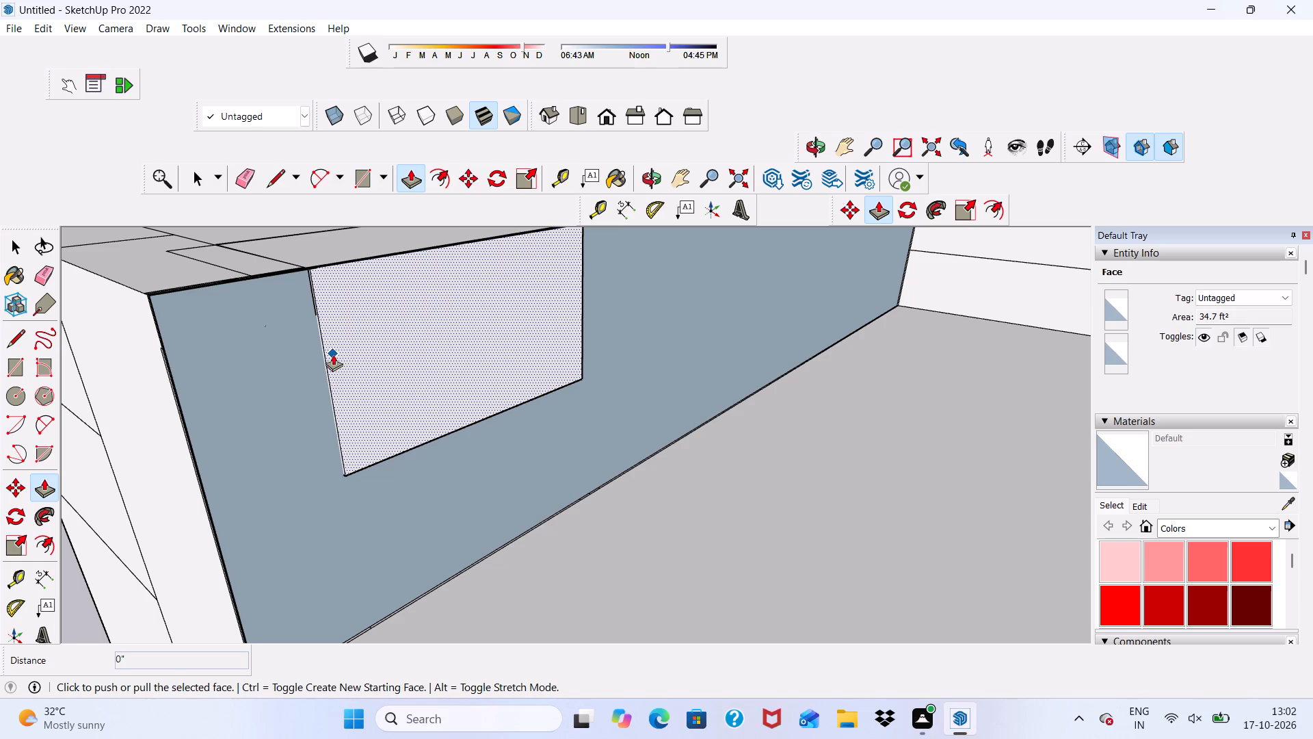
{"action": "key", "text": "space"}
Erase the rectangular panel's vertical and bottom edges on the side wall above the terrace.
{"action": "left_click", "coordinate": [244, 168]}
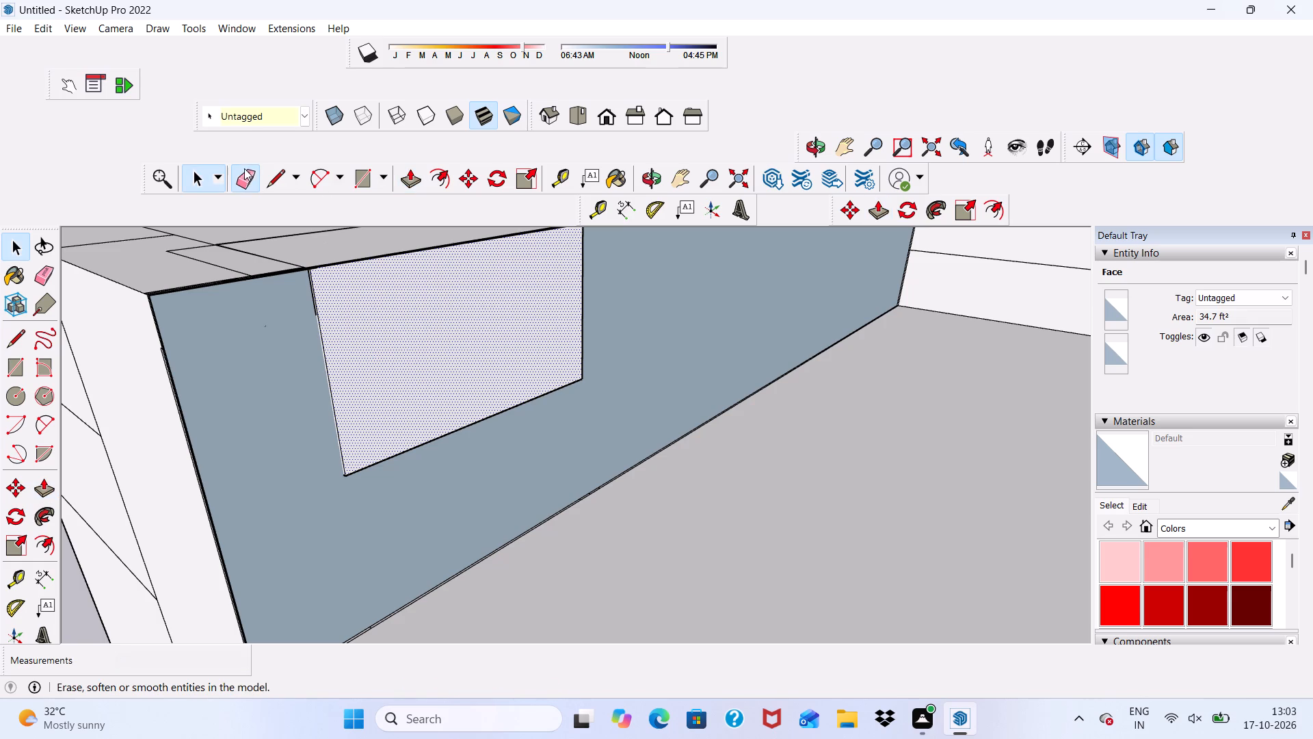
{"action": "triple_click", "coordinate": [323, 330]}
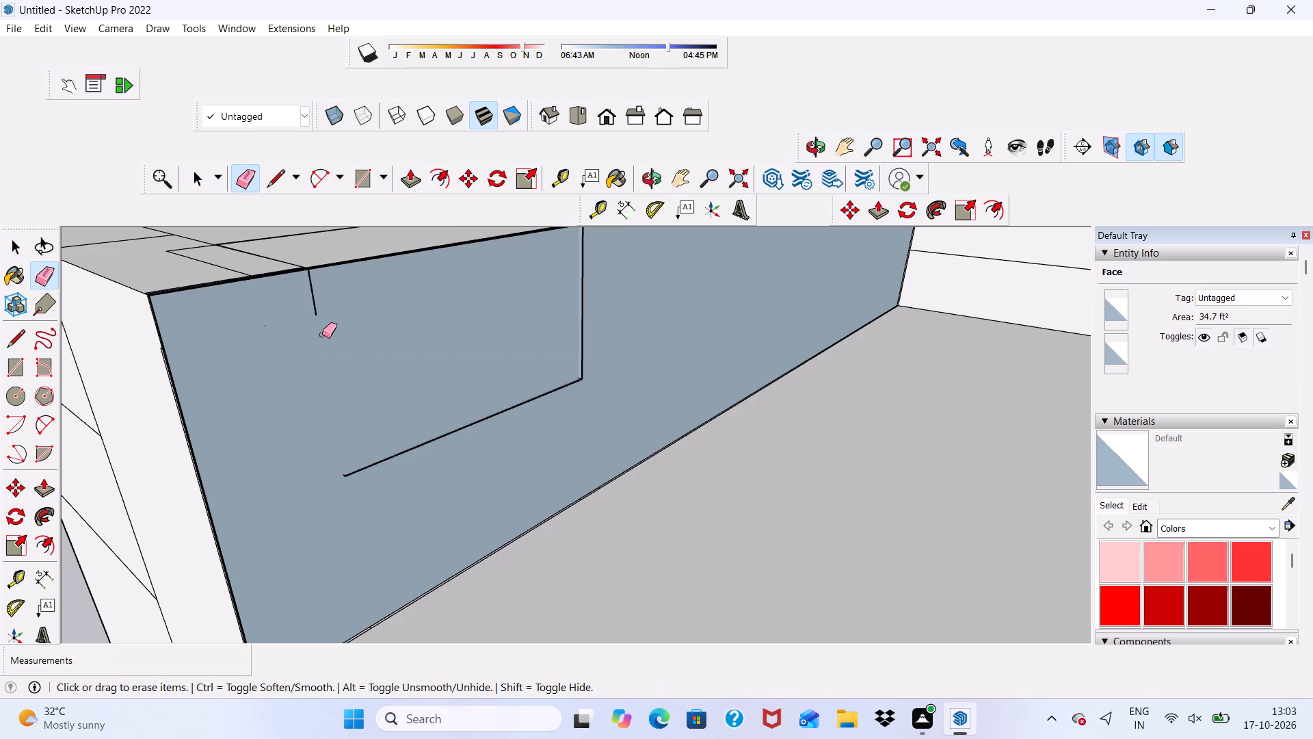
{"action": "left_click_drag", "start_coordinate": [398, 441], "coordinate": [412, 464]}
{"action": "left_click_drag", "start_coordinate": [579, 303], "coordinate": [579, 303]}
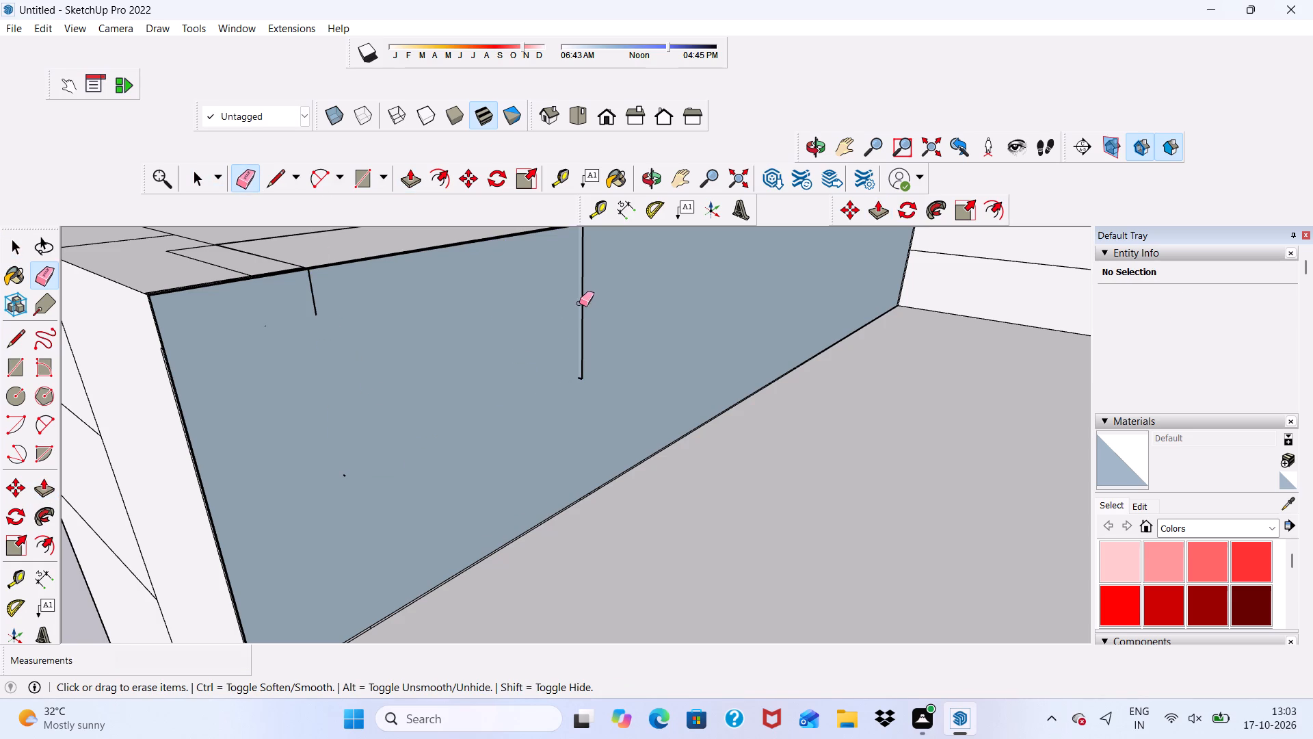
{"action": "left_click_drag", "start_coordinate": [579, 303], "coordinate": [598, 309]}
Push/pull the long side wall face above the terrace outward about 2 1/8".
{"action": "scroll", "coordinate": [473, 330], "scroll_direction": "down", "scroll_amount": 11}
{"action": "middle_click_drag", "start_coordinate": [331, 379], "coordinate": [431, 426]}
{"action": "key", "text": "space"}
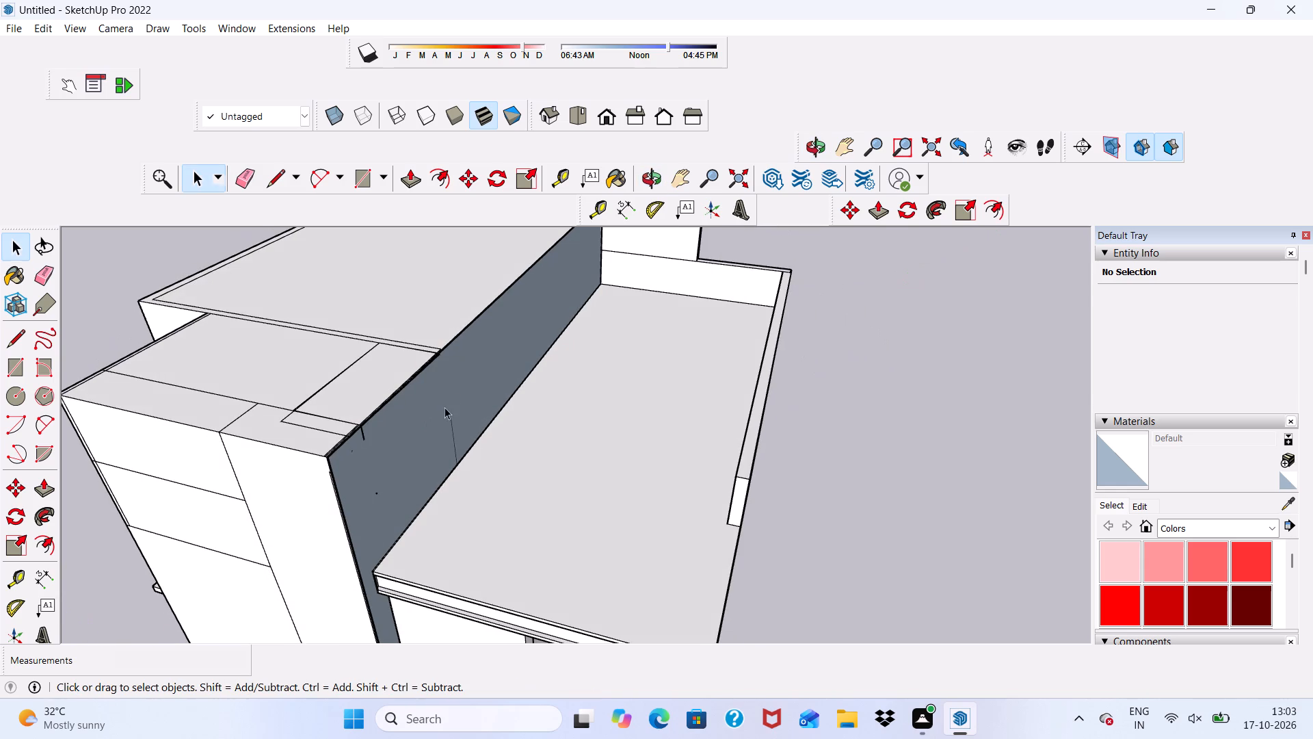
{"action": "left_click", "coordinate": [436, 415]}
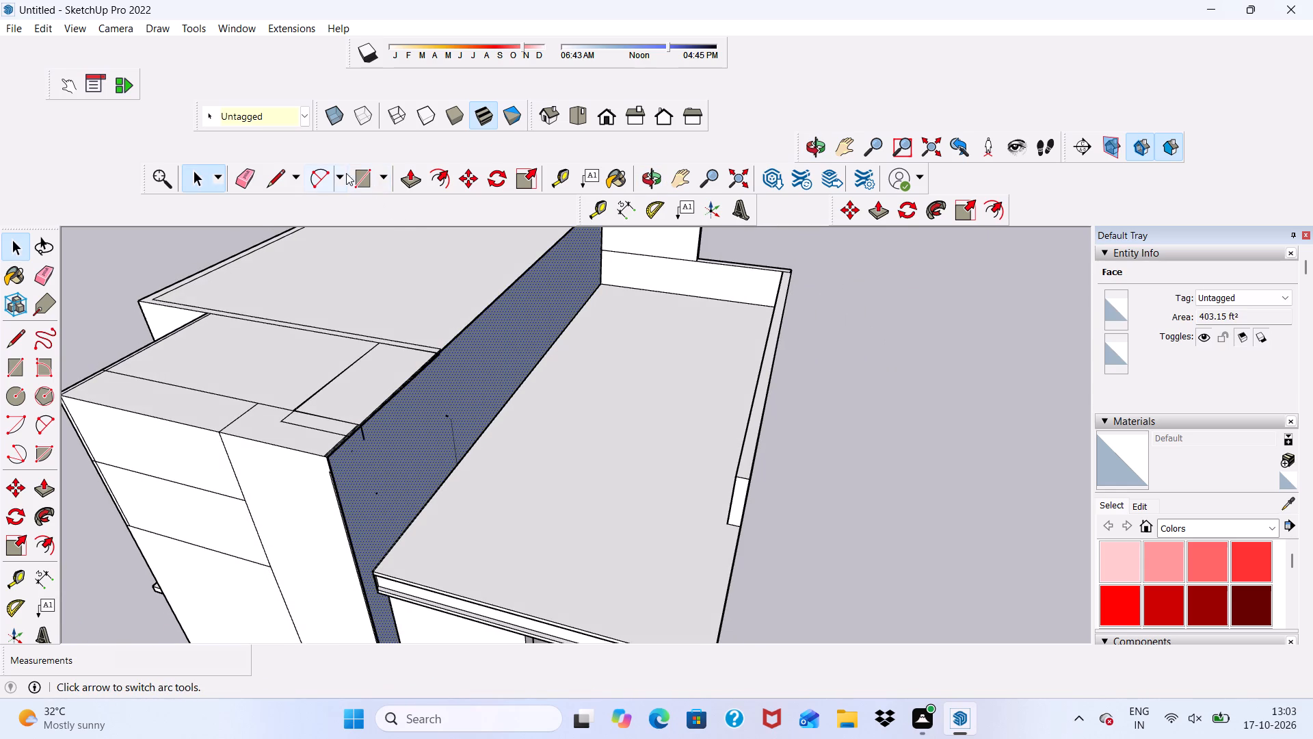
{"action": "left_click", "coordinate": [401, 172]}
{"action": "left_click", "coordinate": [365, 469]}
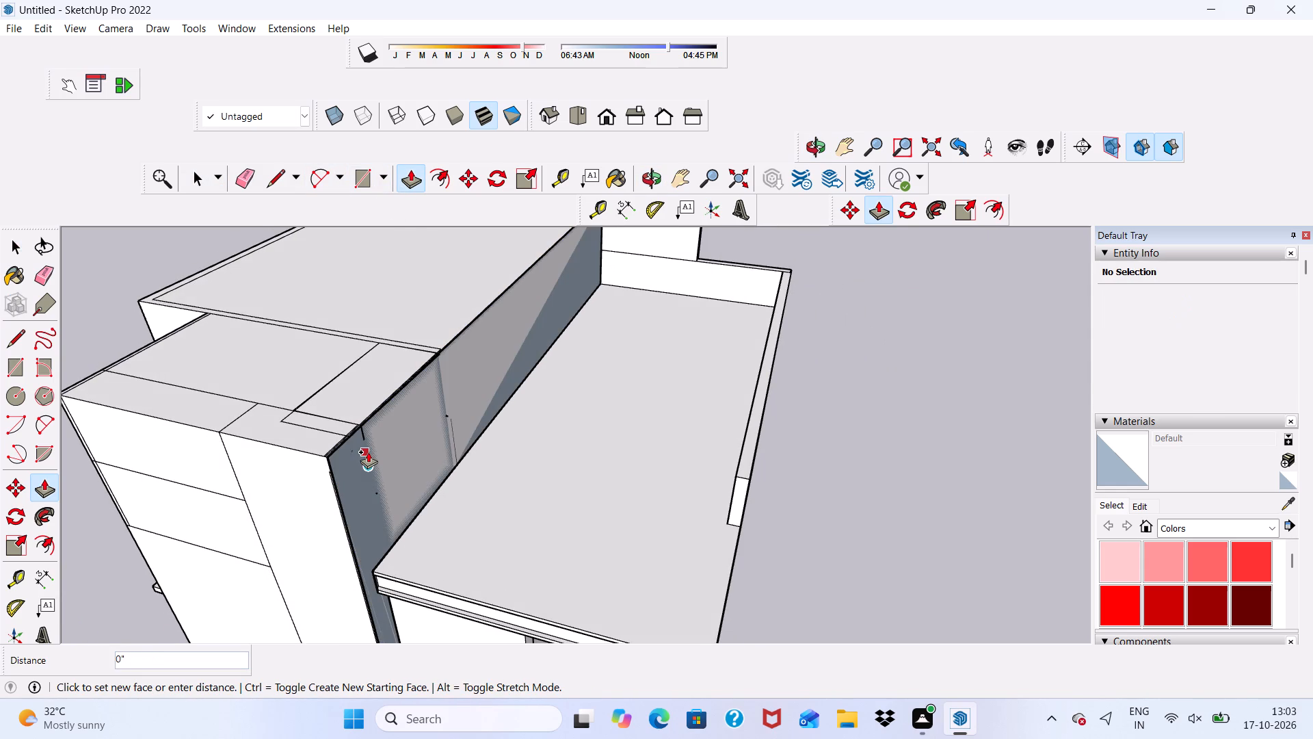
{"action": "left_click", "coordinate": [368, 452]}
{"action": "scroll", "coordinate": [283, 441], "scroll_direction": "down", "scroll_amount": 5}
{"action": "middle_click_drag", "start_coordinate": [340, 482], "coordinate": [224, 464]}
{"action": "scroll", "coordinate": [362, 450], "scroll_direction": "up", "scroll_amount": 3}
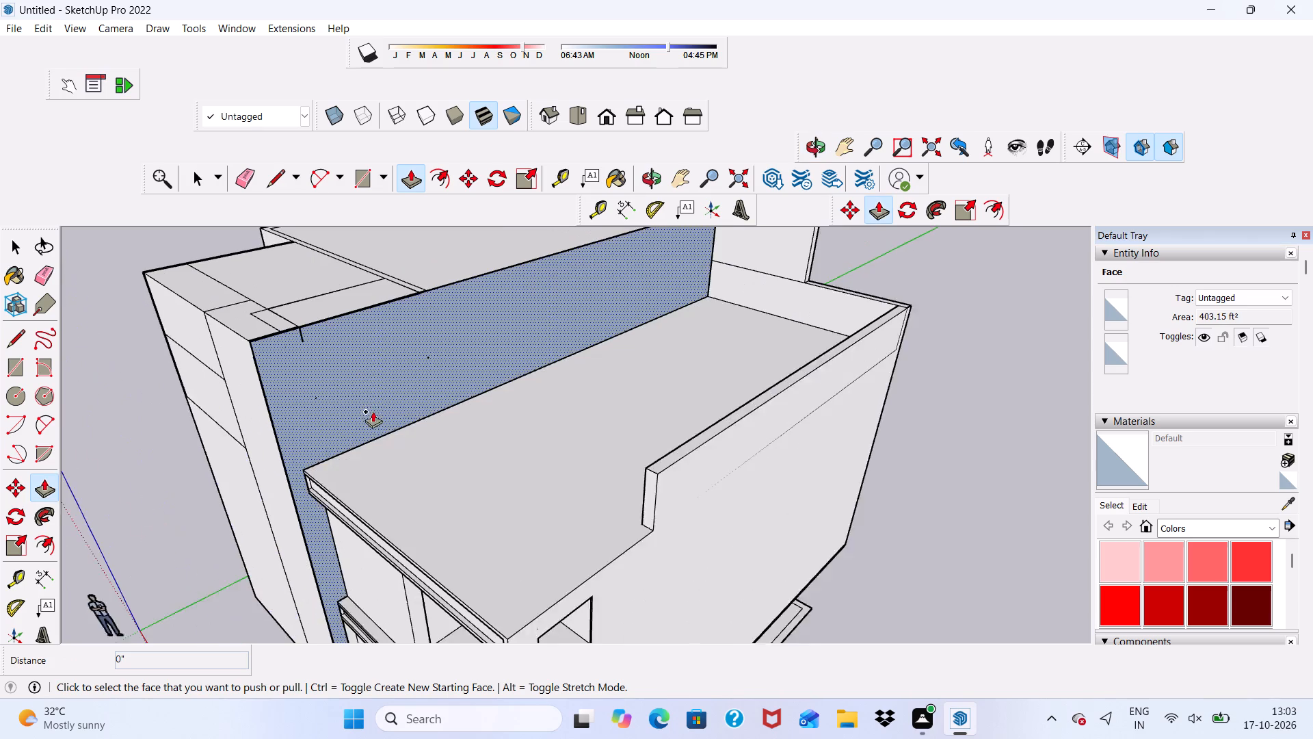
{"action": "scroll", "coordinate": [373, 411], "scroll_direction": "up", "scroll_amount": 2}
{"action": "left_click", "coordinate": [343, 384]}
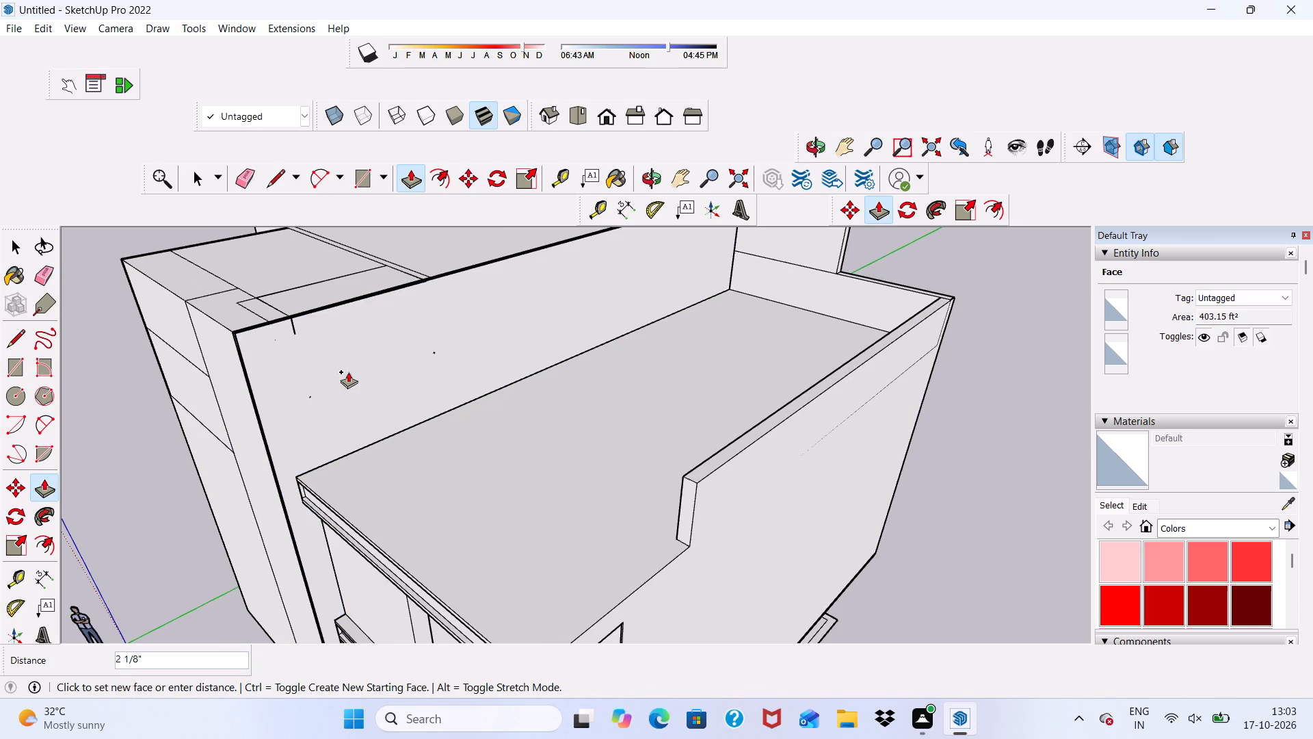
{"action": "left_click", "coordinate": [348, 372]}
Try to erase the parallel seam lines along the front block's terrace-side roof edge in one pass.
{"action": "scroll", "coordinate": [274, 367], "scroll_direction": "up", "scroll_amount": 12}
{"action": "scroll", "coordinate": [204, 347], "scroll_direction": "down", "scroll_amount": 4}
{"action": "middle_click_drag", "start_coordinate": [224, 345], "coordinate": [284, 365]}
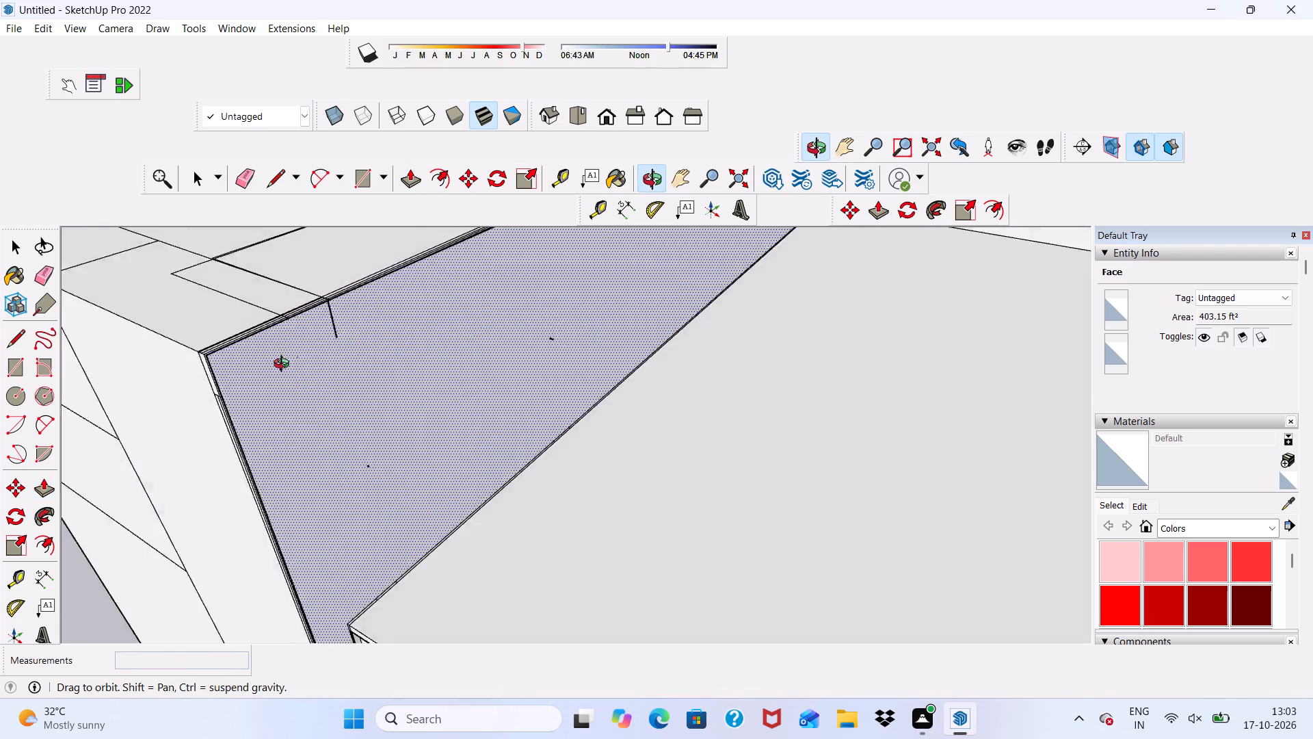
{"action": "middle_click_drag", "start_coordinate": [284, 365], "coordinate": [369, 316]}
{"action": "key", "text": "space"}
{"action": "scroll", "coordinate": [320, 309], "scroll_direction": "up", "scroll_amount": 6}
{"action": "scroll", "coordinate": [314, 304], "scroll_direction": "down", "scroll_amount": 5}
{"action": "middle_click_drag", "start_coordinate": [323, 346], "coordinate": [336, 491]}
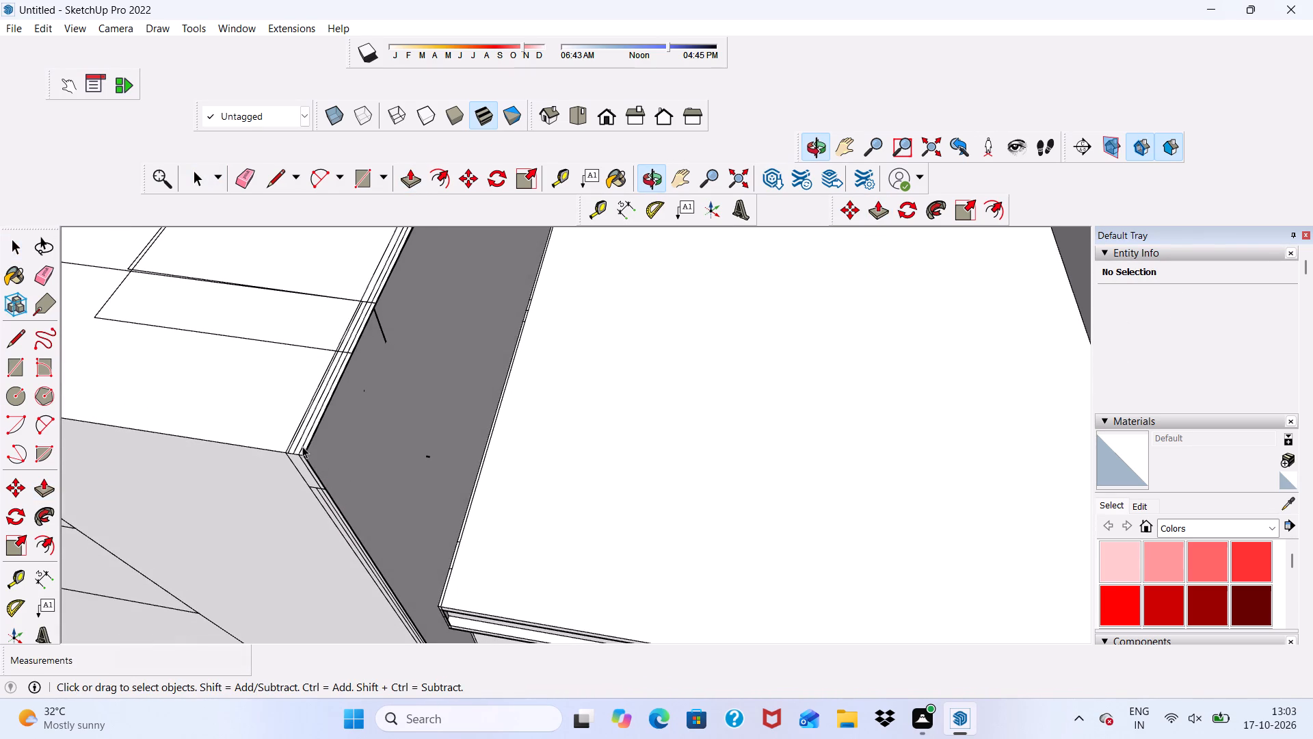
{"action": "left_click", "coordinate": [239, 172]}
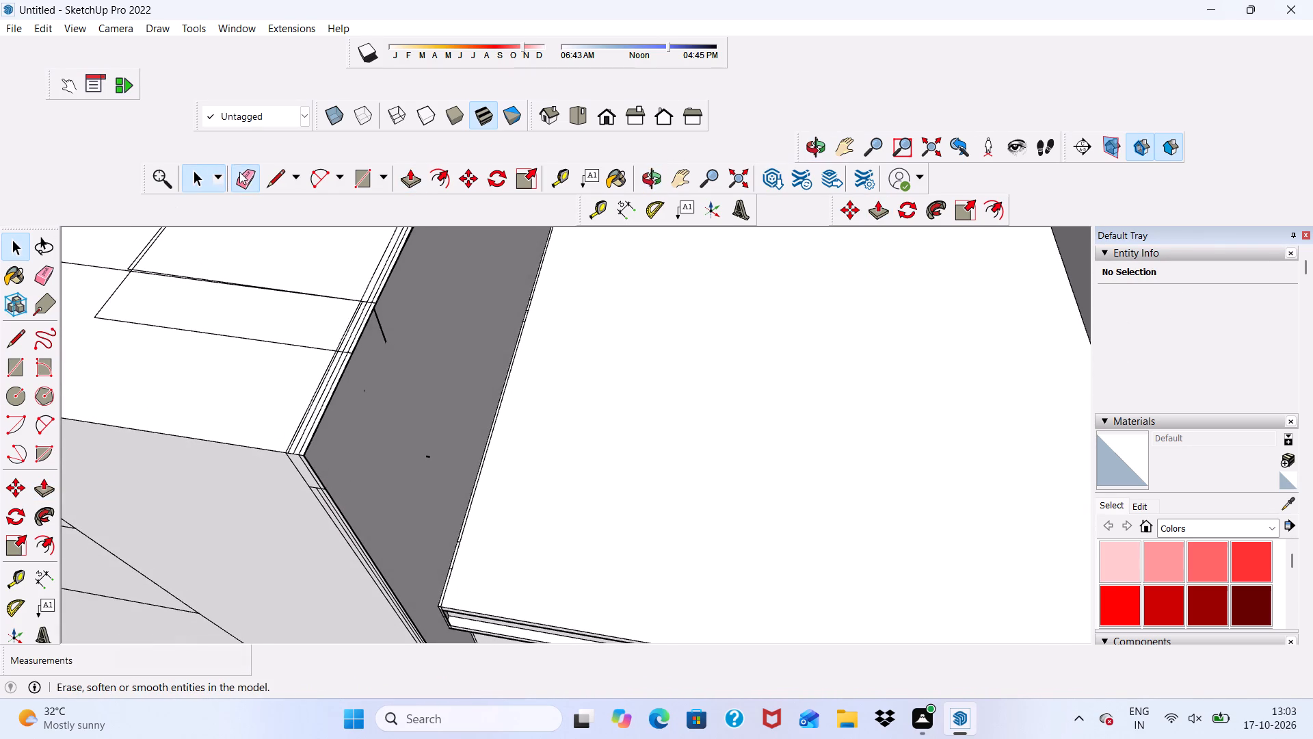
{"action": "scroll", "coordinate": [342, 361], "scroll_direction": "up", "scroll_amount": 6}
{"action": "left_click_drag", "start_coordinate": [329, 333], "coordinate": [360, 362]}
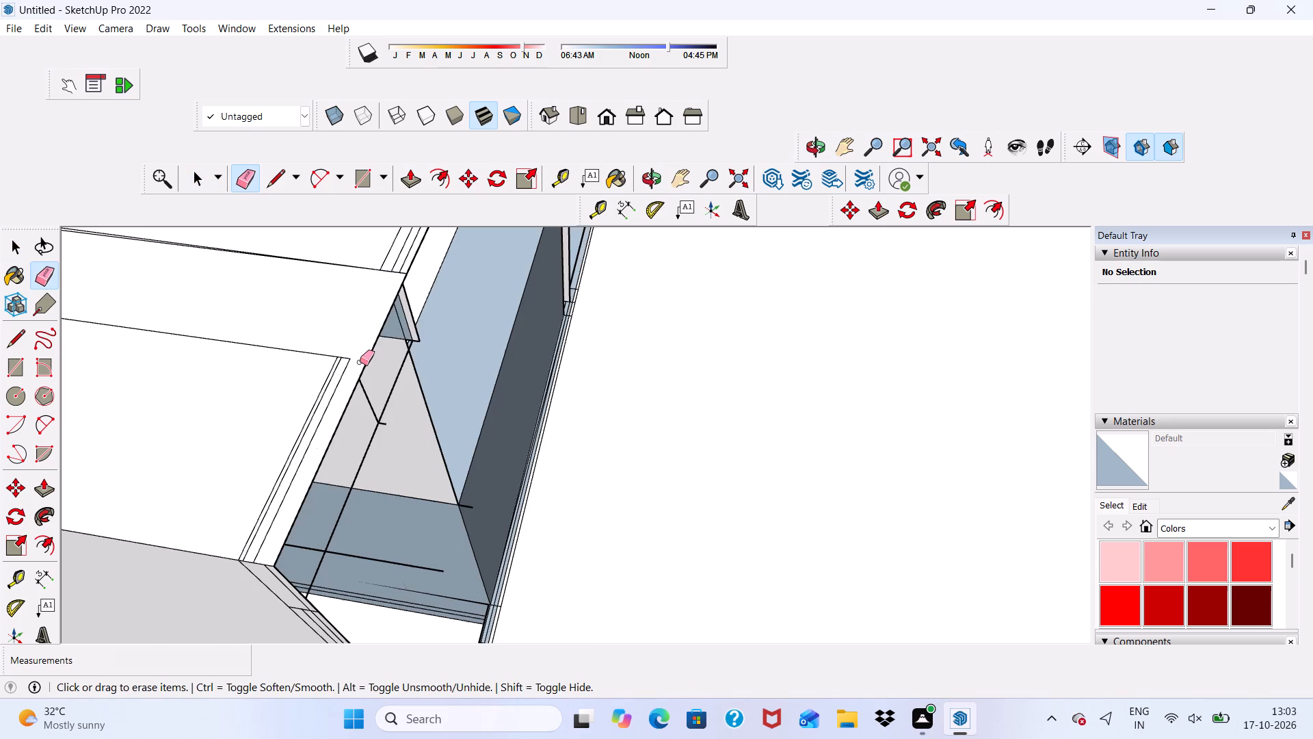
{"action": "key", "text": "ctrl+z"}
Erase the extra parallel seam lines and the line crossing them on the front block's roof beside the terrace-side edge.
{"action": "scroll", "coordinate": [358, 396], "scroll_direction": "up", "scroll_amount": 10}
{"action": "left_click_drag", "start_coordinate": [338, 344], "coordinate": [324, 328]}
{"action": "left_click", "coordinate": [324, 328]}
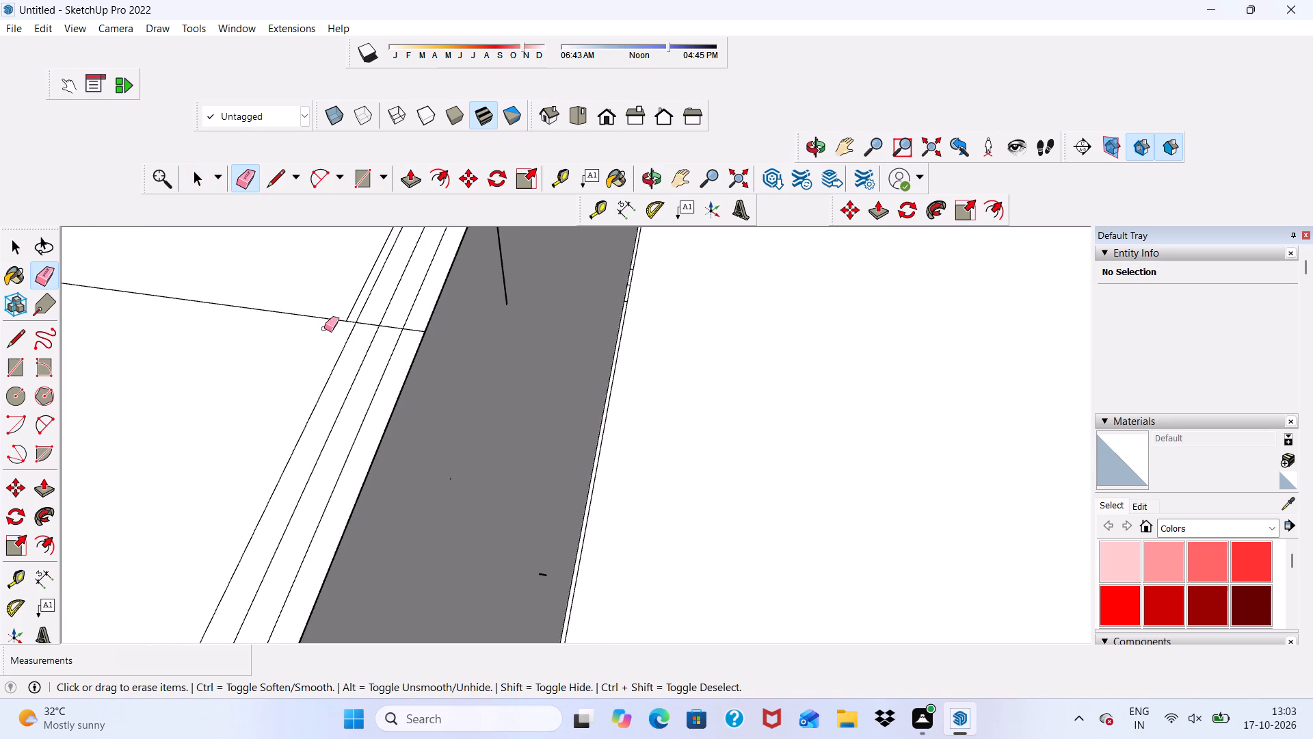
{"action": "left_click_drag", "start_coordinate": [340, 343], "coordinate": [347, 353]}
{"action": "left_click_drag", "start_coordinate": [356, 354], "coordinate": [364, 362]}
{"action": "left_click_drag", "start_coordinate": [375, 372], "coordinate": [384, 383]}
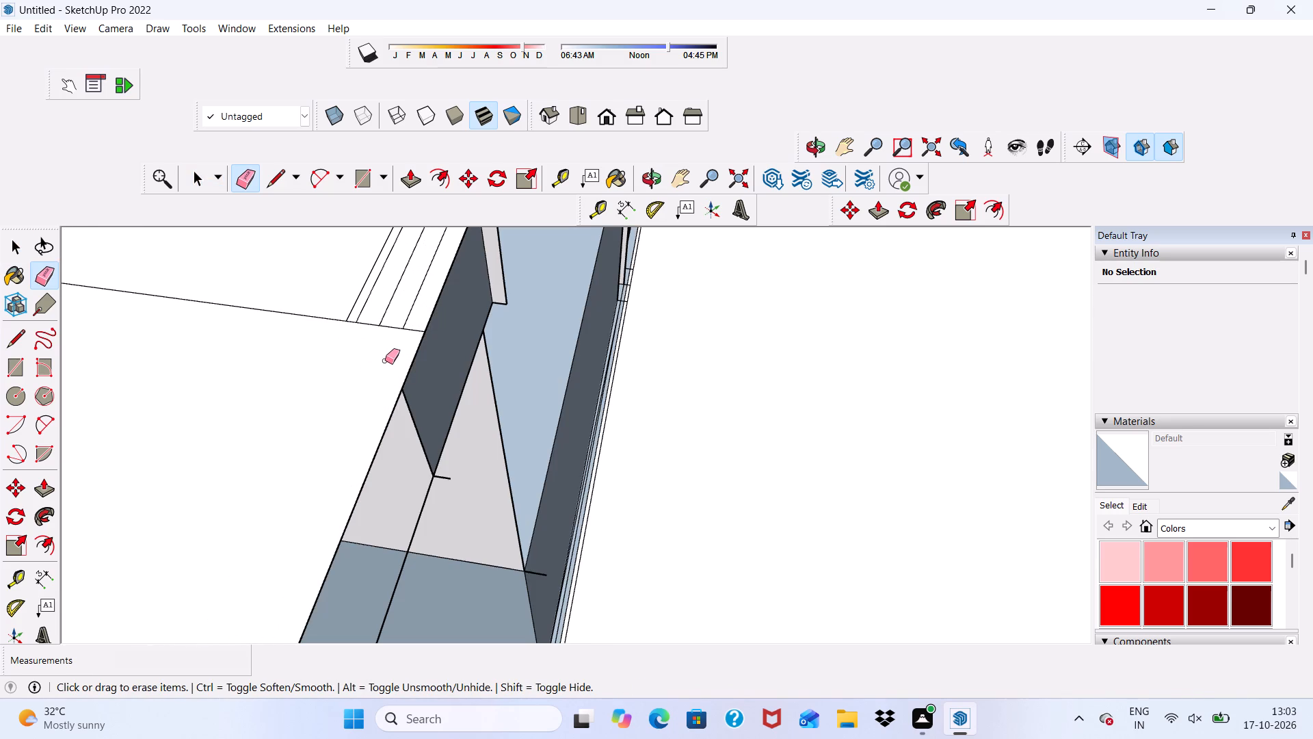
{"action": "key", "text": "ctrl+z"}
{"action": "scroll", "coordinate": [390, 349], "scroll_direction": "up", "scroll_amount": 4}
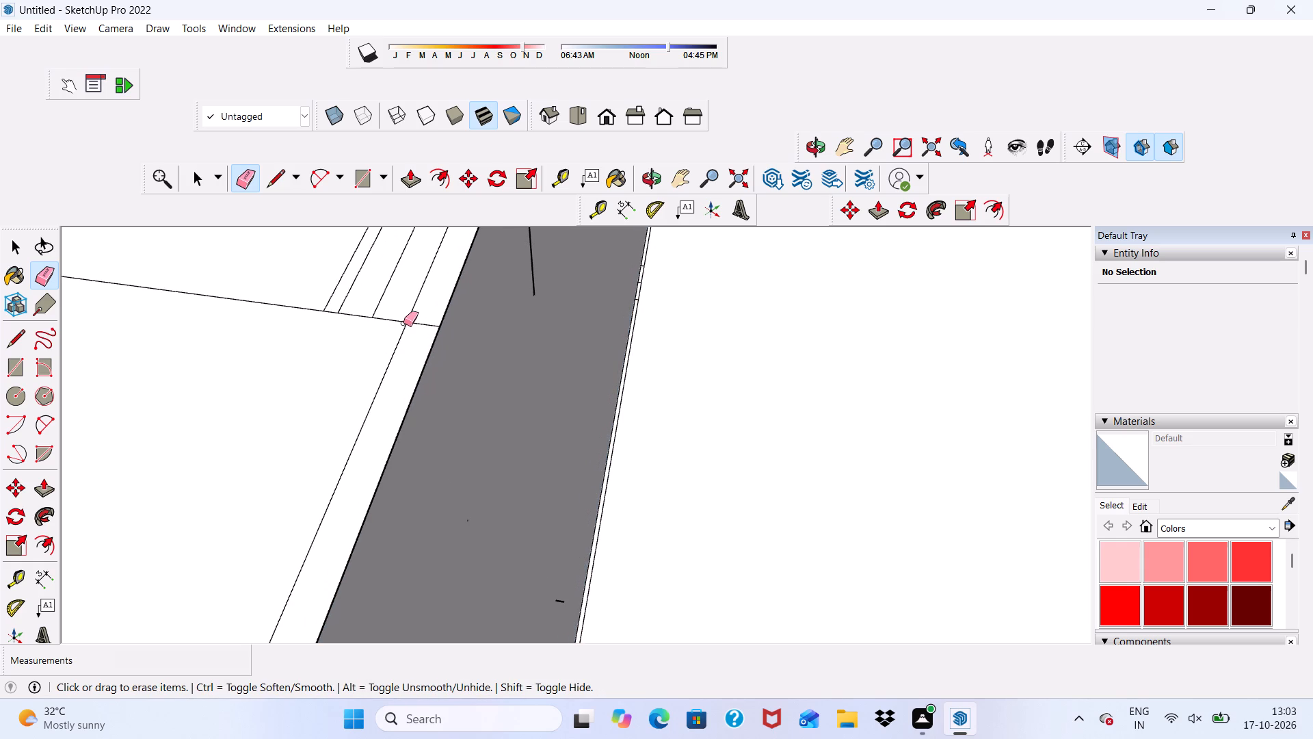
{"action": "left_click_drag", "start_coordinate": [392, 314], "coordinate": [384, 325]}
{"action": "left_click_drag", "start_coordinate": [428, 320], "coordinate": [429, 329]}
{"action": "left_click_drag", "start_coordinate": [317, 263], "coordinate": [348, 288]}
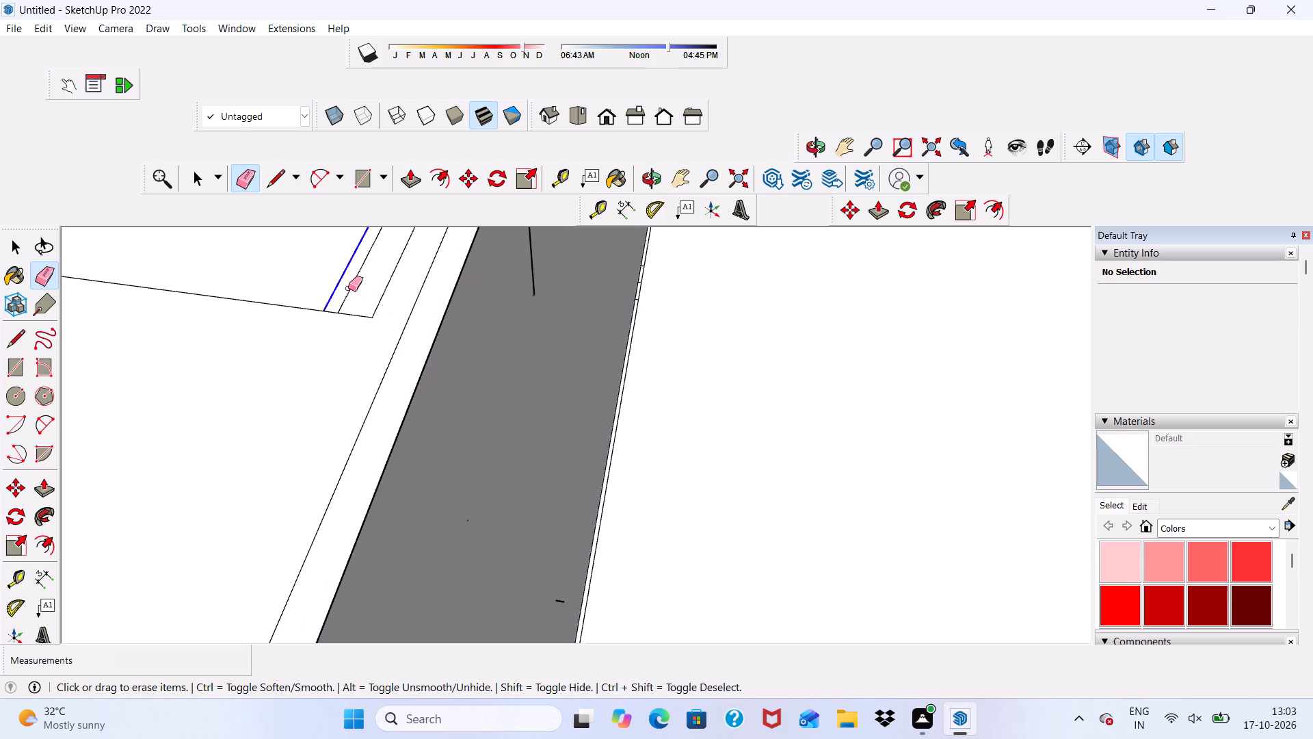
{"action": "left_click_drag", "start_coordinate": [348, 288], "coordinate": [369, 303]}
{"action": "left_click_drag", "start_coordinate": [375, 304], "coordinate": [380, 325]}
{"action": "left_click_drag", "start_coordinate": [338, 311], "coordinate": [322, 328]}
{"action": "scroll", "coordinate": [352, 315], "scroll_direction": "down", "scroll_amount": 5}
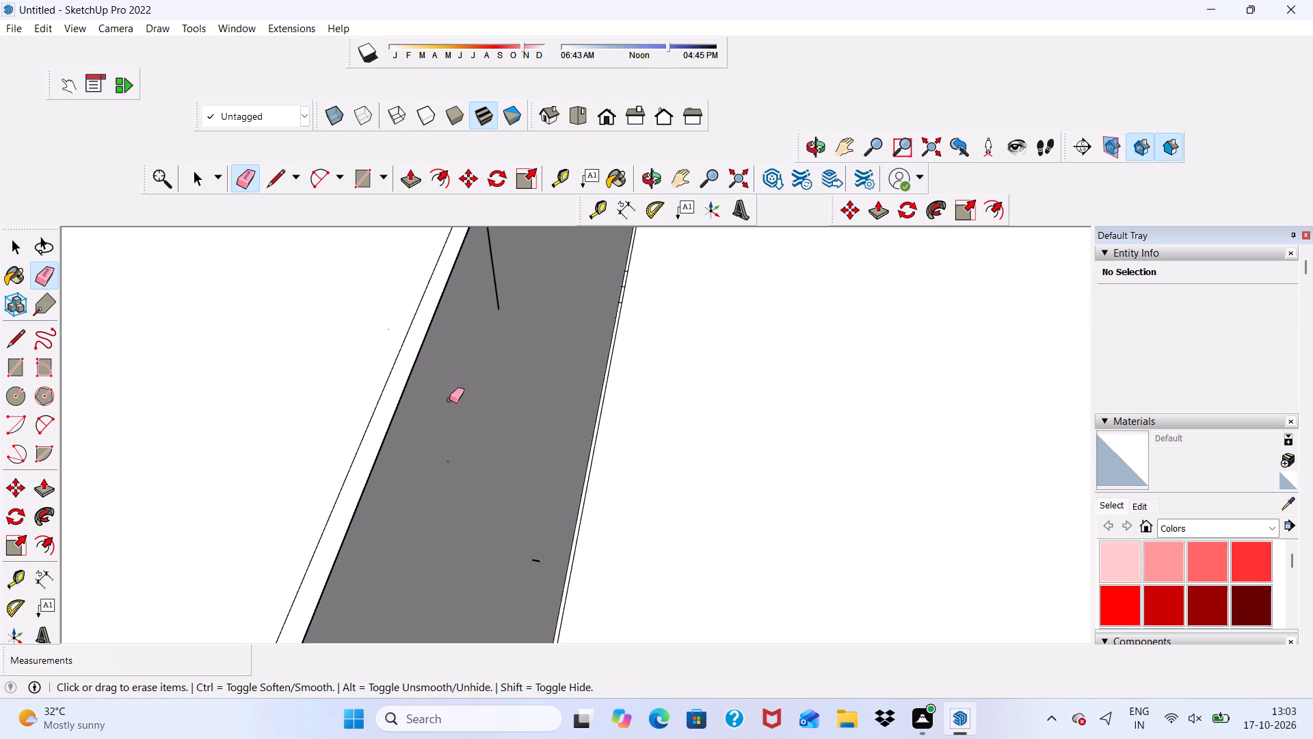
Erase the parallel vertical seam lines and short cross line on the front wall beside the front block's terrace-side edge.
{"action": "scroll", "coordinate": [449, 400], "scroll_direction": "down", "scroll_amount": 10}
{"action": "middle_click_drag", "start_coordinate": [414, 418], "coordinate": [332, 352]}
{"action": "scroll", "coordinate": [272, 363], "scroll_direction": "up", "scroll_amount": 7}
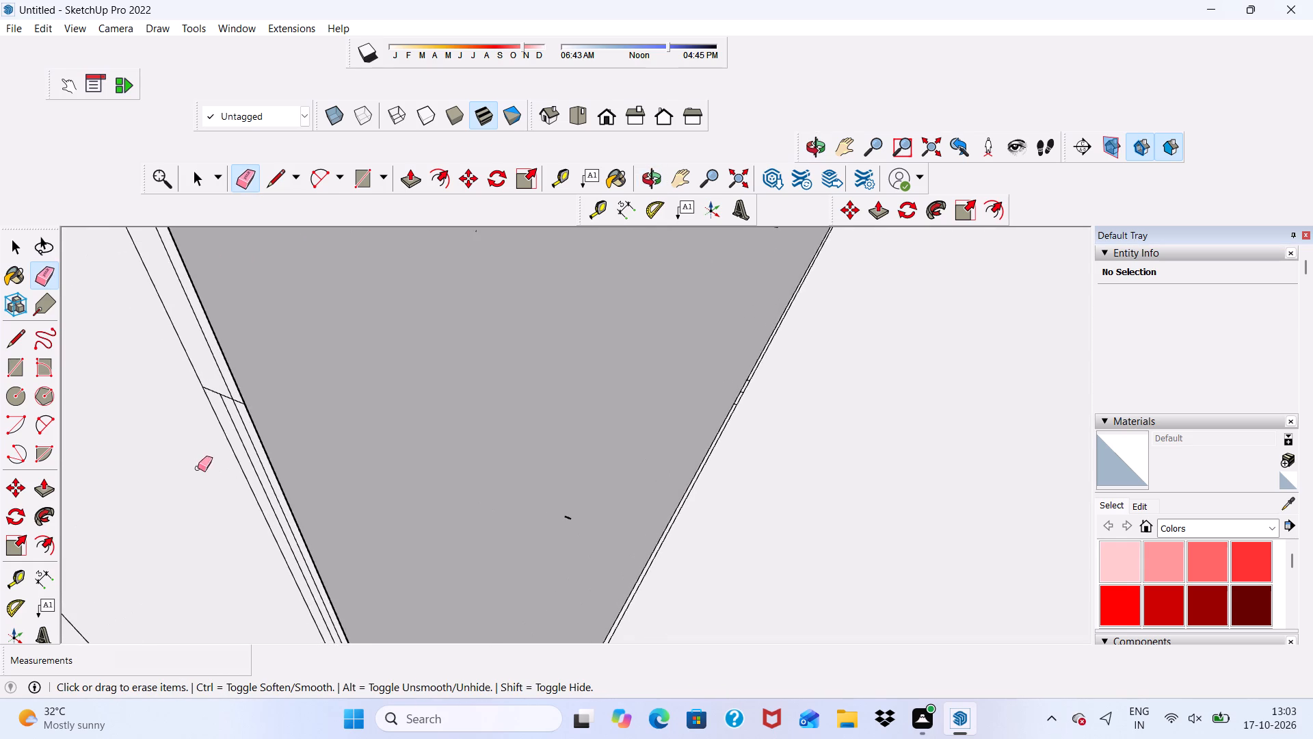
{"action": "scroll", "coordinate": [269, 389], "scroll_direction": "up", "scroll_amount": 12}
{"action": "scroll", "coordinate": [59, 322], "scroll_direction": "down", "scroll_amount": 10}
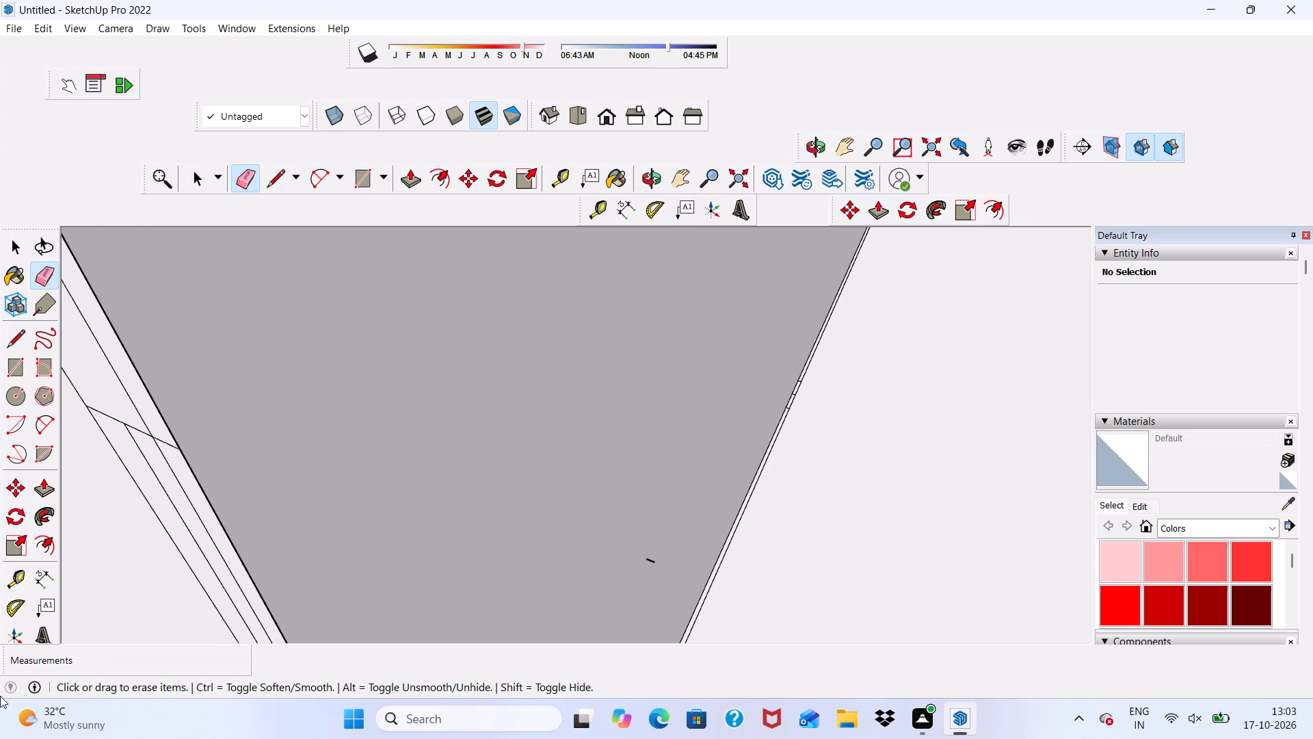
{"action": "scroll", "coordinate": [535, 449], "scroll_direction": "down", "scroll_amount": 6}
{"action": "middle_click_drag", "start_coordinate": [544, 448], "coordinate": [693, 410]}
{"action": "scroll", "coordinate": [739, 345], "scroll_direction": "up", "scroll_amount": 5}
{"action": "scroll", "coordinate": [707, 333], "scroll_direction": "down", "scroll_amount": 7}
{"action": "scroll", "coordinate": [769, 362], "scroll_direction": "up", "scroll_amount": 5}
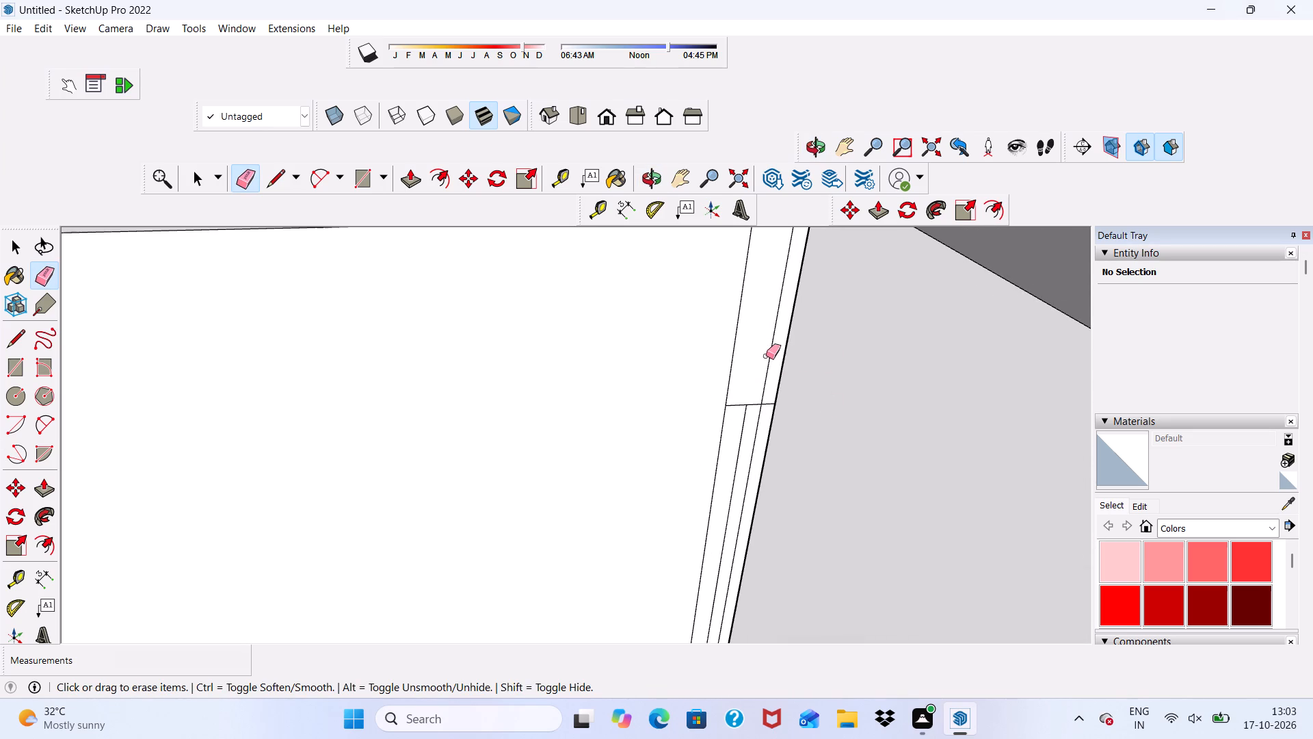
{"action": "left_click_drag", "start_coordinate": [763, 346], "coordinate": [708, 434]}
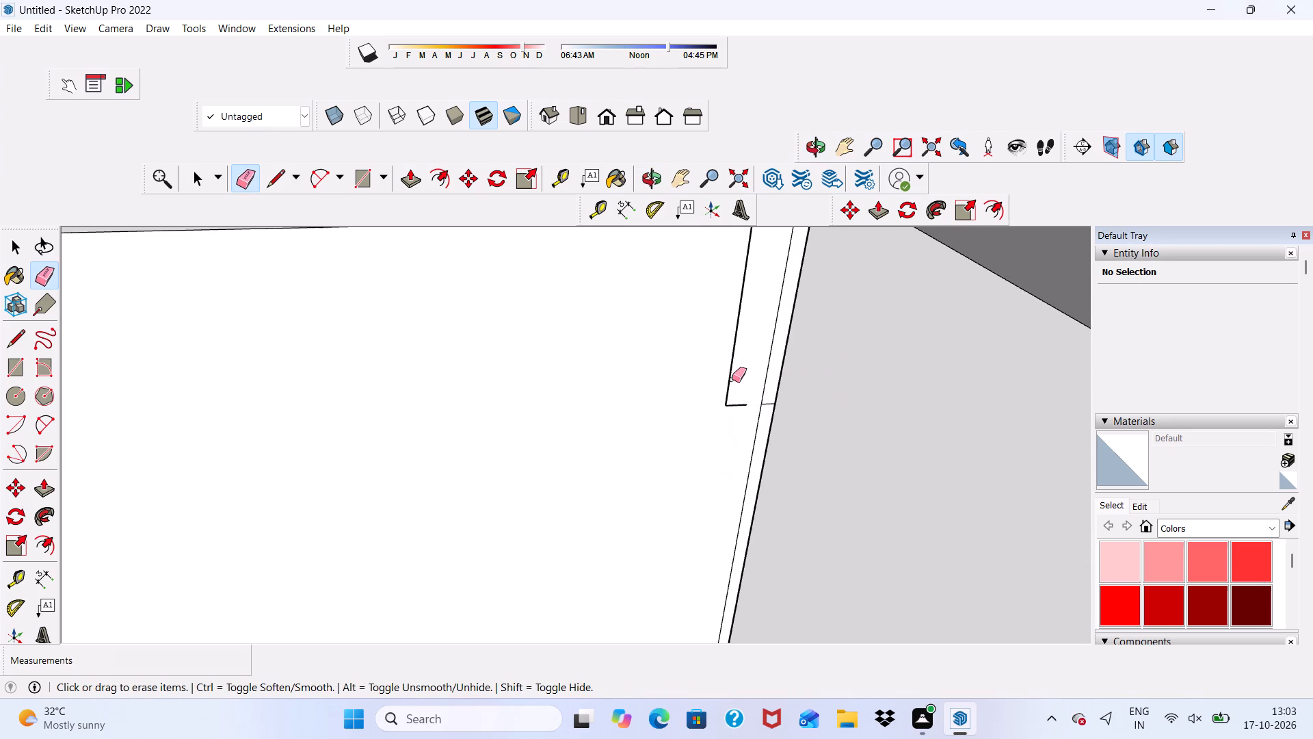
{"action": "left_click_drag", "start_coordinate": [732, 372], "coordinate": [746, 404]}
{"action": "left_click_drag", "start_coordinate": [765, 369], "coordinate": [763, 389]}
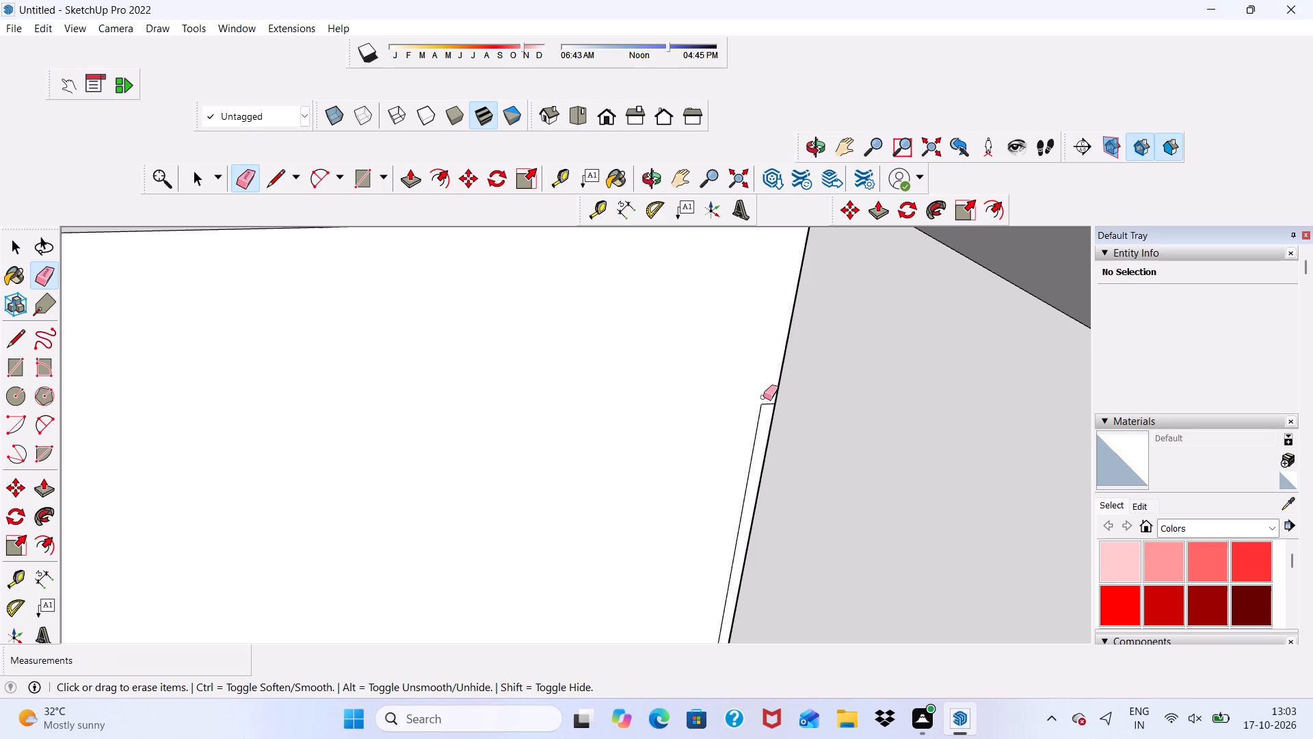
{"action": "left_click_drag", "start_coordinate": [764, 400], "coordinate": [766, 425]}
{"action": "left_click_drag", "start_coordinate": [760, 410], "coordinate": [748, 455]}
{"action": "scroll", "coordinate": [751, 400], "scroll_direction": "down", "scroll_amount": 20}
{"action": "scroll", "coordinate": [751, 400], "scroll_direction": "down", "scroll_amount": 1}
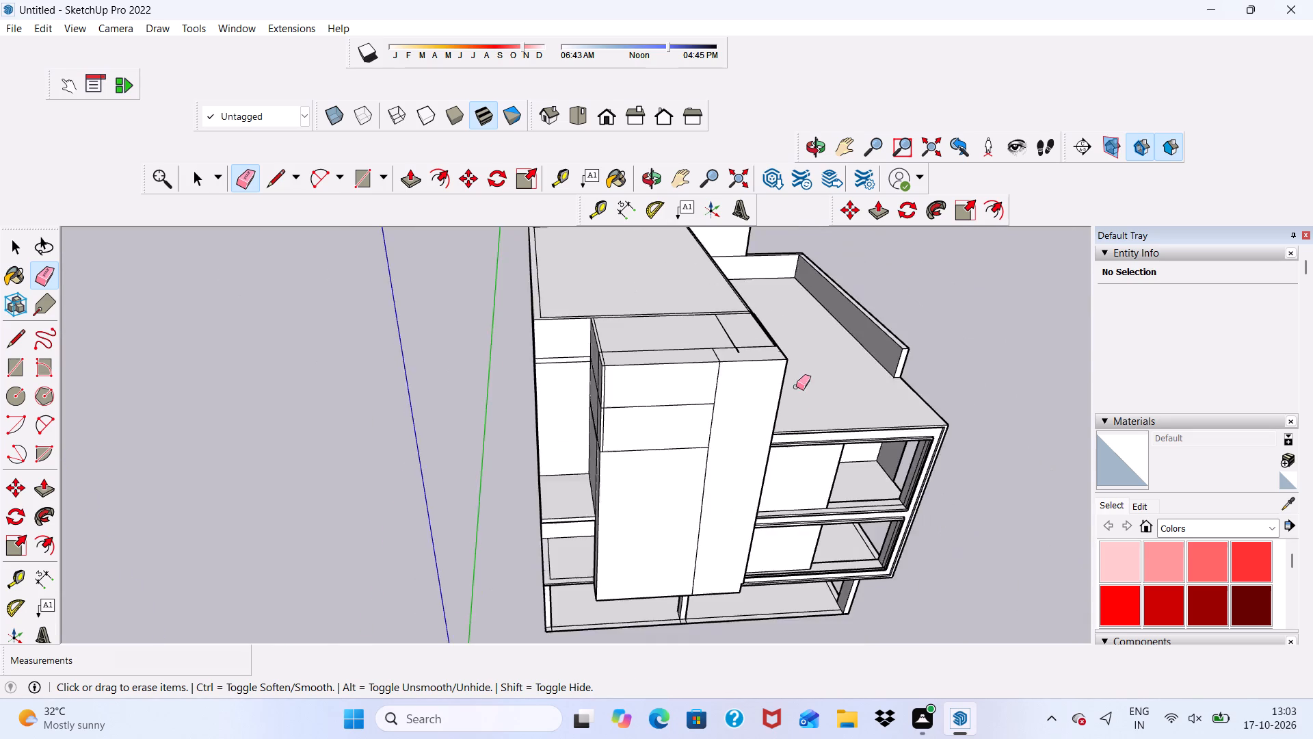
Erase the lower horizontal line on the front block's front wall.
{"action": "middle_click_drag", "start_coordinate": [797, 402], "coordinate": [783, 313]}
{"action": "scroll", "coordinate": [644, 361], "scroll_direction": "up", "scroll_amount": 2}
{"action": "left_click_drag", "start_coordinate": [666, 367], "coordinate": [695, 480]}
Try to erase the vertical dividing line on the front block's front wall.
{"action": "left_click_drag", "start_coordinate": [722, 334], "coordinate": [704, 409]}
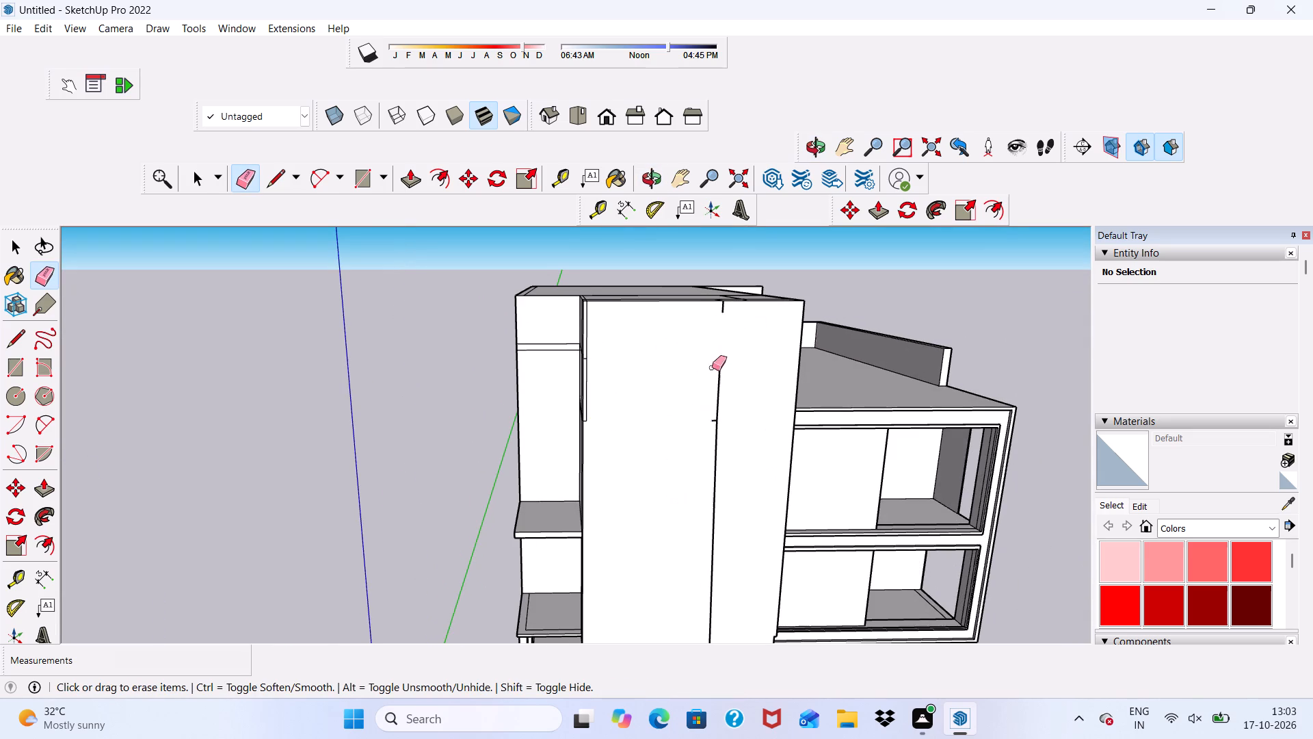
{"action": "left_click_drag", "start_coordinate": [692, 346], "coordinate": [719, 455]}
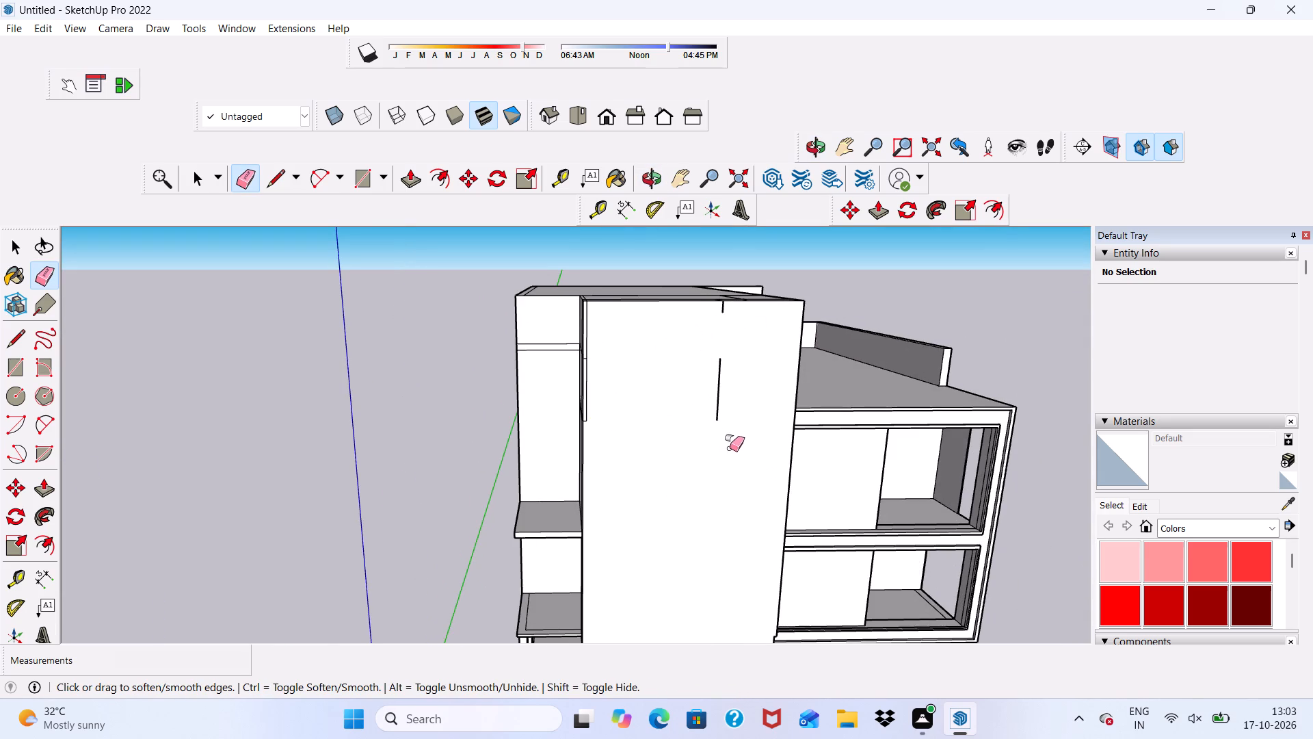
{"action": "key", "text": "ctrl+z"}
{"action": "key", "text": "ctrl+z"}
Erase the remaining upper horizontal line on the front block's front wall.
{"action": "left_click_drag", "start_coordinate": [686, 368], "coordinate": [683, 361]}
{"action": "left_click_drag", "start_coordinate": [680, 355], "coordinate": [682, 384]}
Examine the front block from the front and side, including its upper corner and side wall above the terrace.
{"action": "scroll", "coordinate": [729, 424], "scroll_direction": "up", "scroll_amount": 15}
{"action": "scroll", "coordinate": [678, 413], "scroll_direction": "down", "scroll_amount": 7}
{"action": "middle_click_drag", "start_coordinate": [669, 444], "coordinate": [675, 426]}
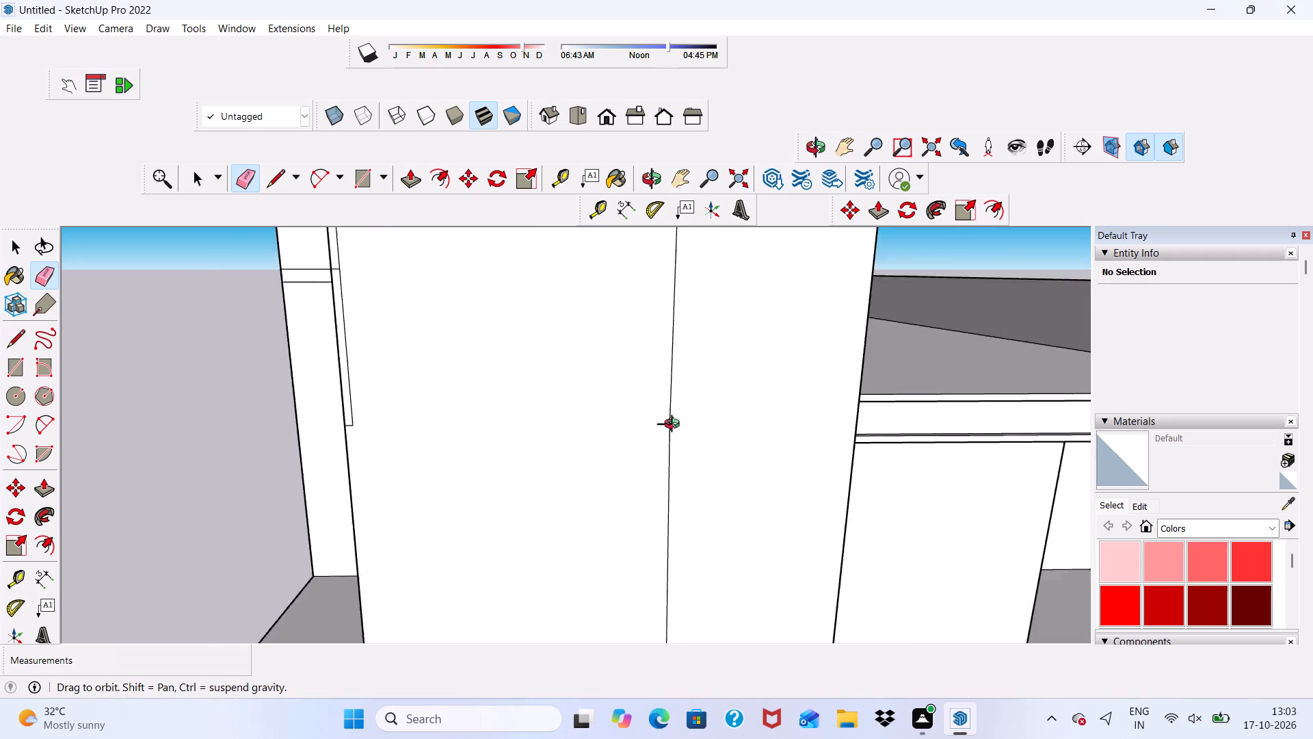
{"action": "middle_click_drag", "start_coordinate": [675, 426], "coordinate": [690, 411]}
{"action": "scroll", "coordinate": [690, 395], "scroll_direction": "down", "scroll_amount": 7}
{"action": "middle_click_drag", "start_coordinate": [628, 428], "coordinate": [631, 438]}
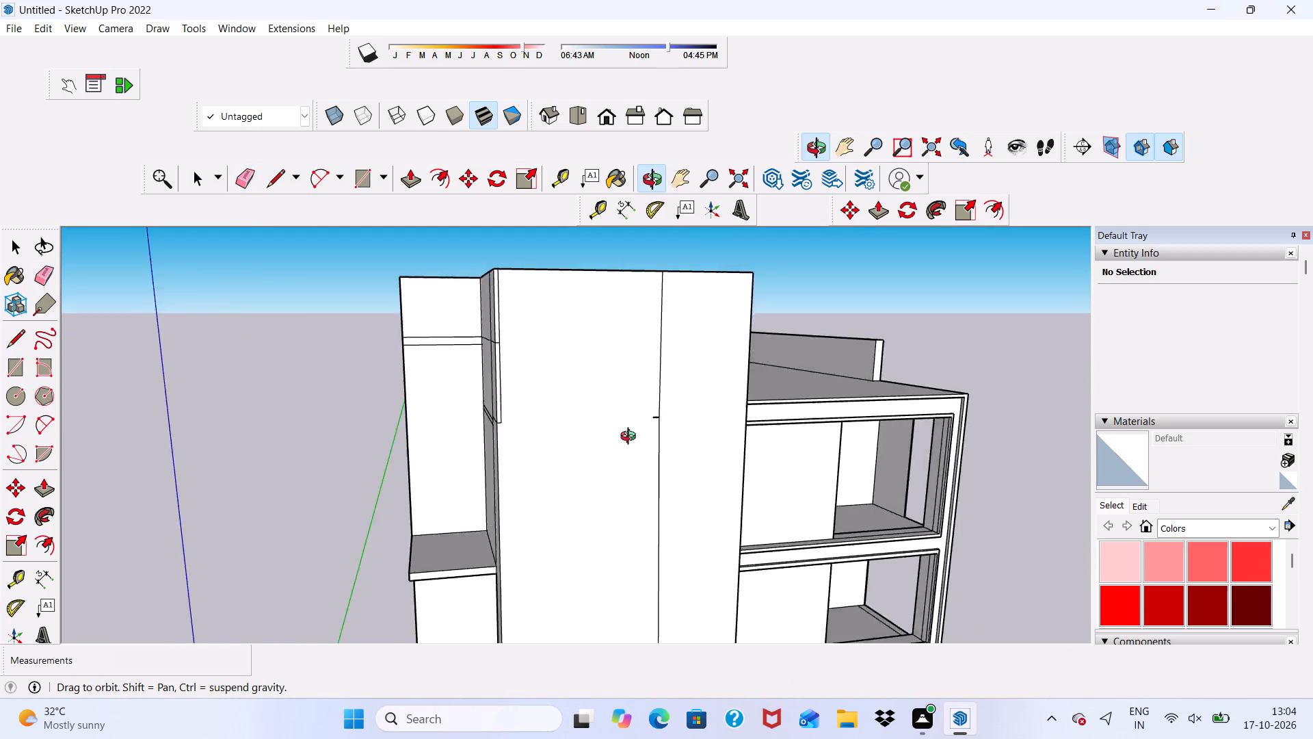
{"action": "middle_click_drag", "start_coordinate": [631, 438], "coordinate": [424, 413]}
{"action": "scroll", "coordinate": [429, 403], "scroll_direction": "down", "scroll_amount": 6}
{"action": "middle_click_drag", "start_coordinate": [741, 462], "coordinate": [634, 460]}
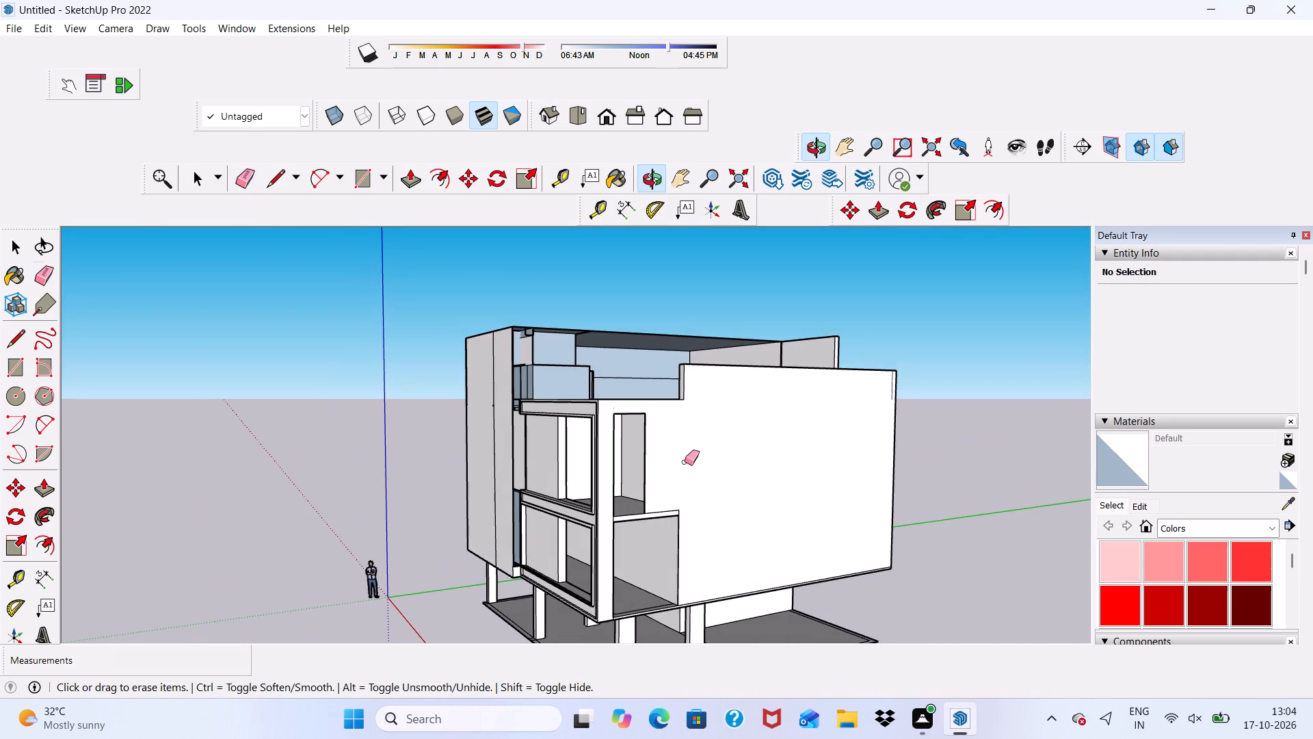
{"action": "middle_click_drag", "start_coordinate": [659, 456], "coordinate": [690, 477]}
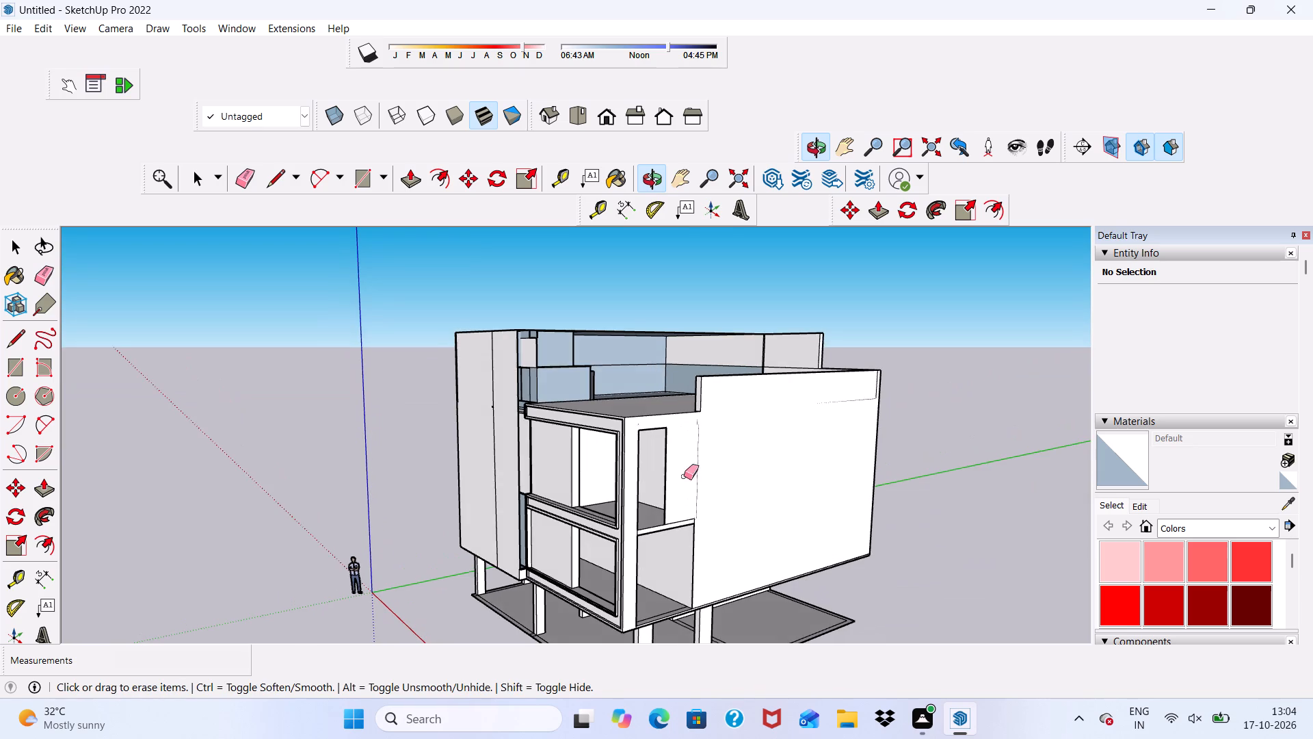
{"action": "scroll", "coordinate": [481, 418], "scroll_direction": "up", "scroll_amount": 6}
{"action": "scroll", "coordinate": [644, 385], "scroll_direction": "up", "scroll_amount": 6}
{"action": "middle_click_drag", "start_coordinate": [645, 389], "coordinate": [639, 557]}
{"action": "scroll", "coordinate": [648, 535], "scroll_direction": "up", "scroll_amount": 1}
{"action": "scroll", "coordinate": [636, 480], "scroll_direction": "down", "scroll_amount": 5}
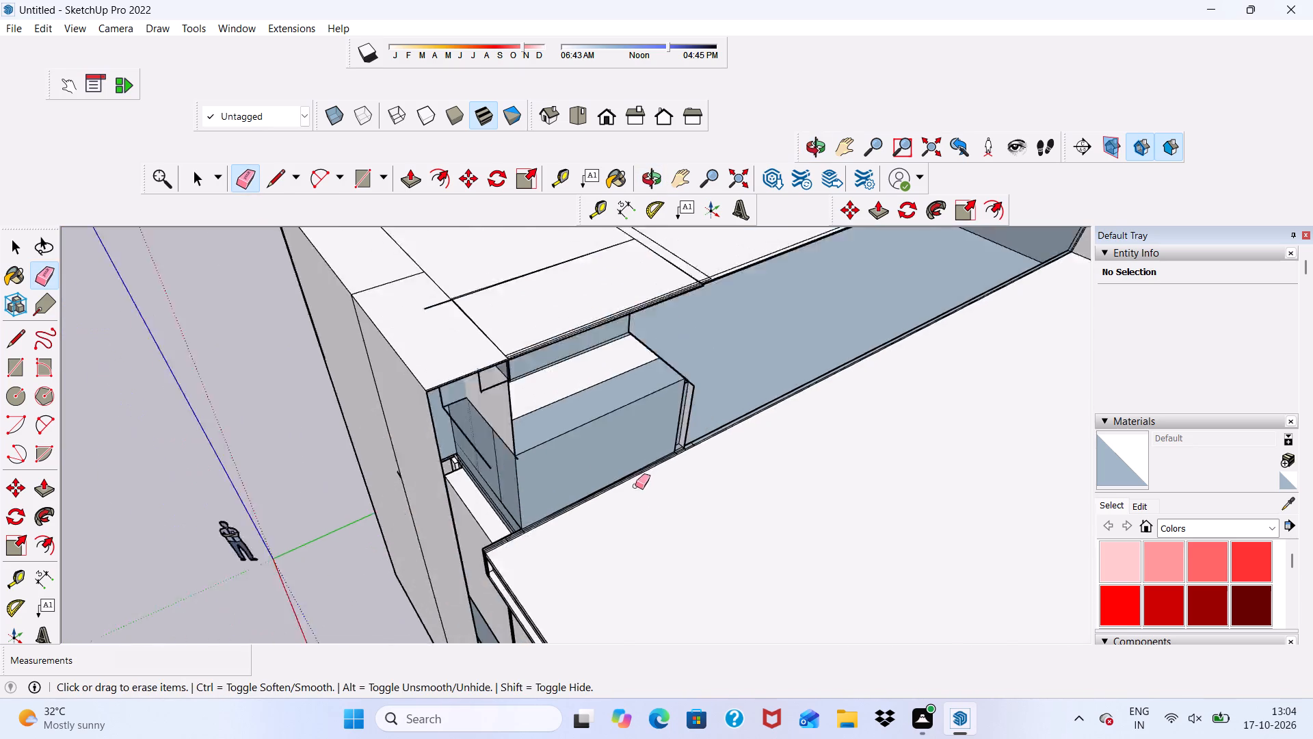
Undo the recent line erasures on the front block's front wall and on its side wall above the terrace.
{"action": "scroll", "coordinate": [635, 486], "scroll_direction": "down", "scroll_amount": 2}
{"action": "key", "text": "ctrl+z"}
{"action": "key", "text": "ctrl+z"}
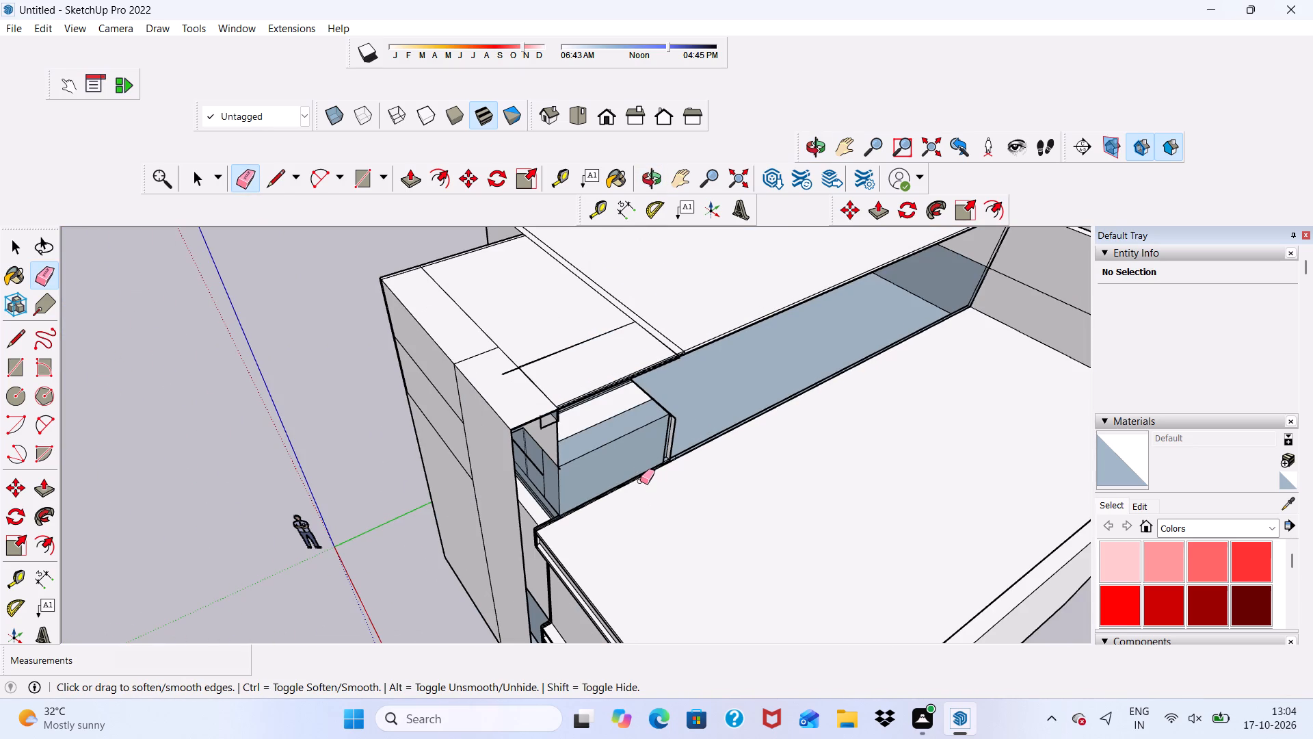
{"action": "key", "text": "ctrl+z"}
{"action": "key", "text": "ctrl+z"}
{"action": "key", "text": "ctrl+z"}
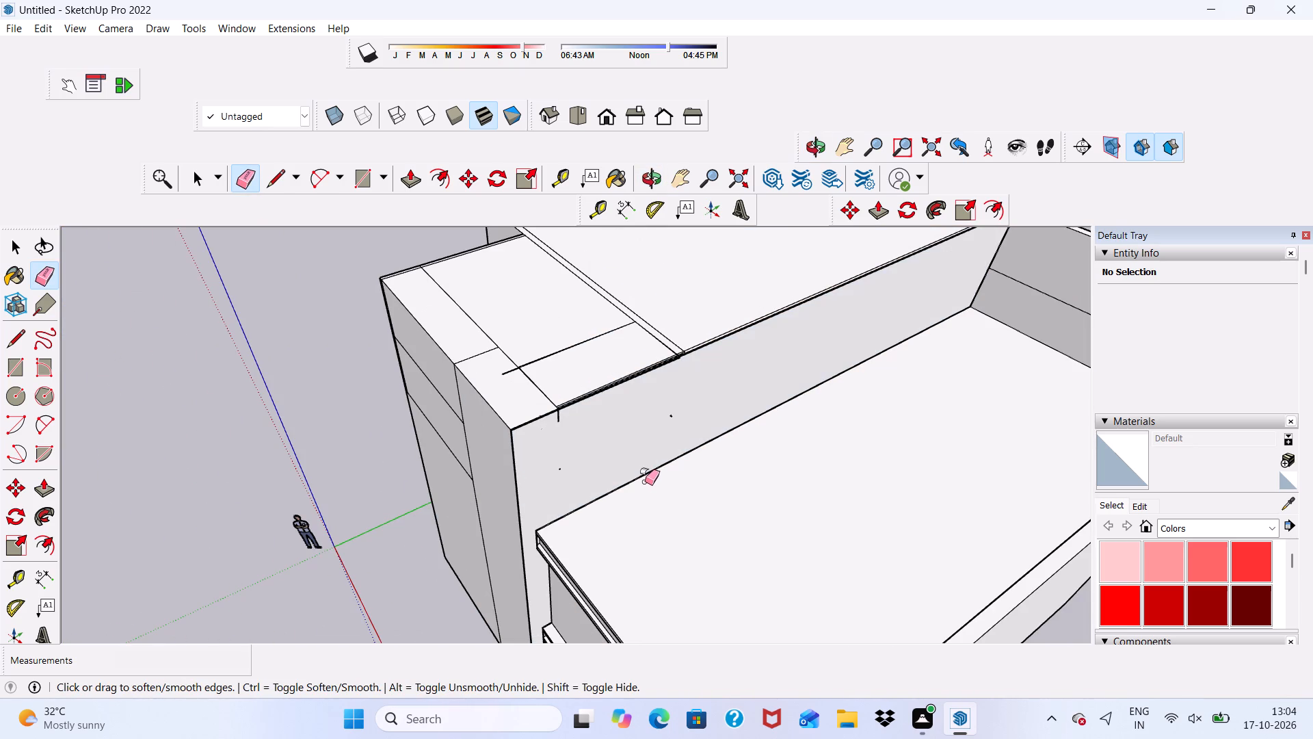
Examine the front block, the terrace and the upper-floor framed opening from several sides.
{"action": "middle_click_drag", "start_coordinate": [570, 502], "coordinate": [809, 449]}
{"action": "scroll", "coordinate": [654, 457], "scroll_direction": "down", "scroll_amount": 5}
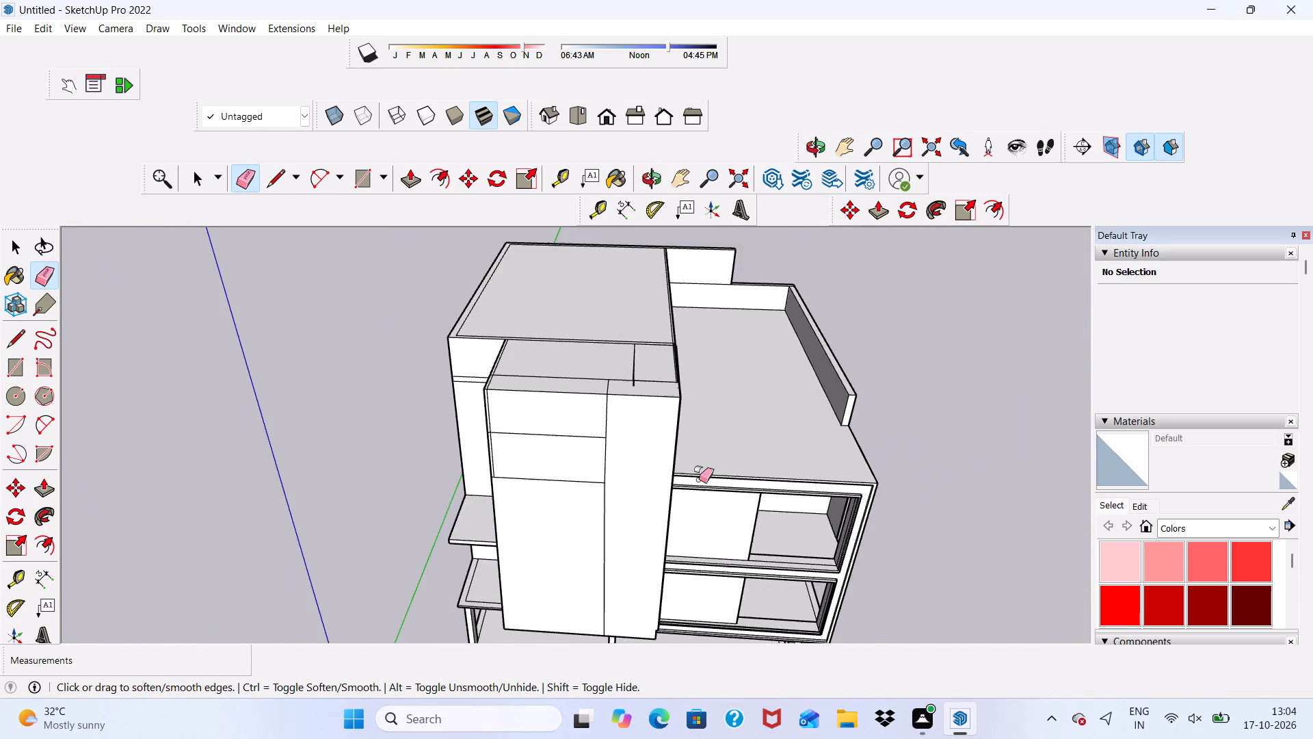
{"action": "middle_click_drag", "start_coordinate": [701, 481], "coordinate": [477, 368]}
{"action": "key", "text": "space"}
{"action": "scroll", "coordinate": [705, 501], "scroll_direction": "up", "scroll_amount": 6}
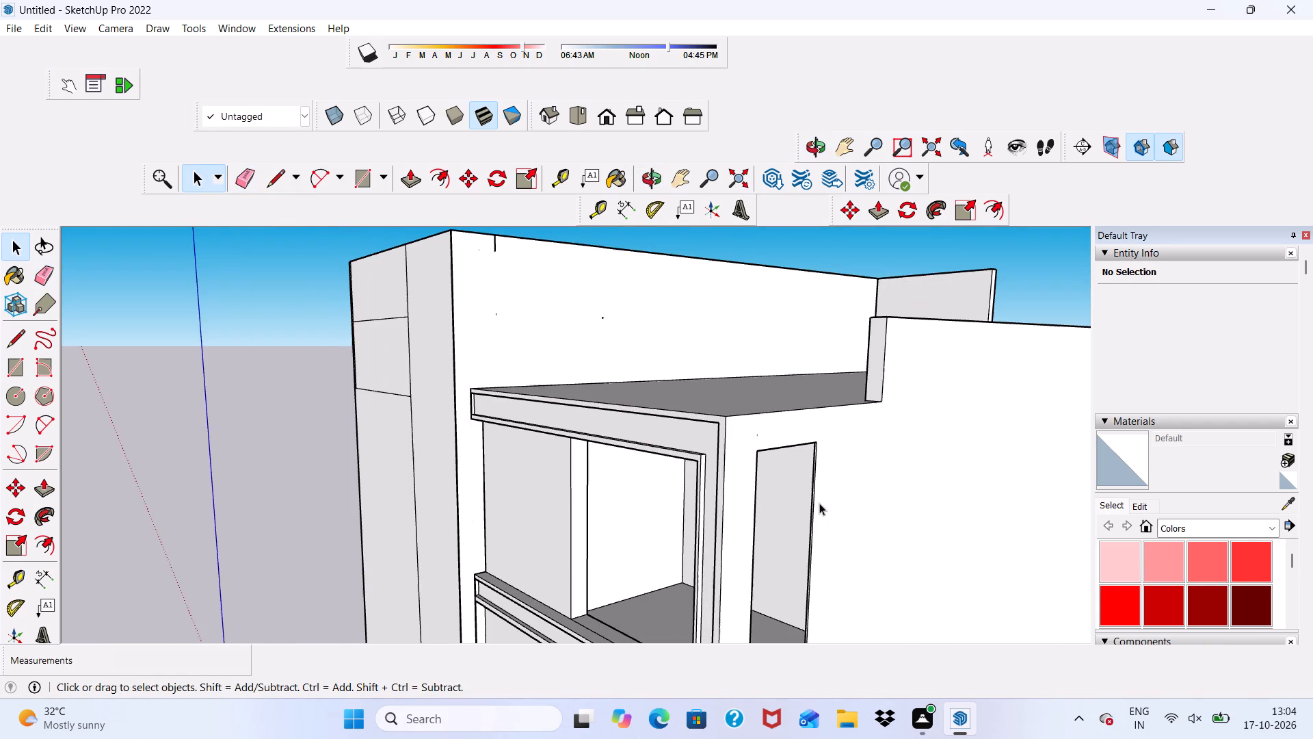
{"action": "scroll", "coordinate": [816, 501], "scroll_direction": "down", "scroll_amount": 1}
{"action": "scroll", "coordinate": [816, 501], "scroll_direction": "up", "scroll_amount": 3}
{"action": "middle_click_drag", "start_coordinate": [808, 497], "coordinate": [941, 479]}
{"action": "scroll", "coordinate": [945, 482], "scroll_direction": "up", "scroll_amount": 6}
{"action": "scroll", "coordinate": [927, 478], "scroll_direction": "down", "scroll_amount": 5}
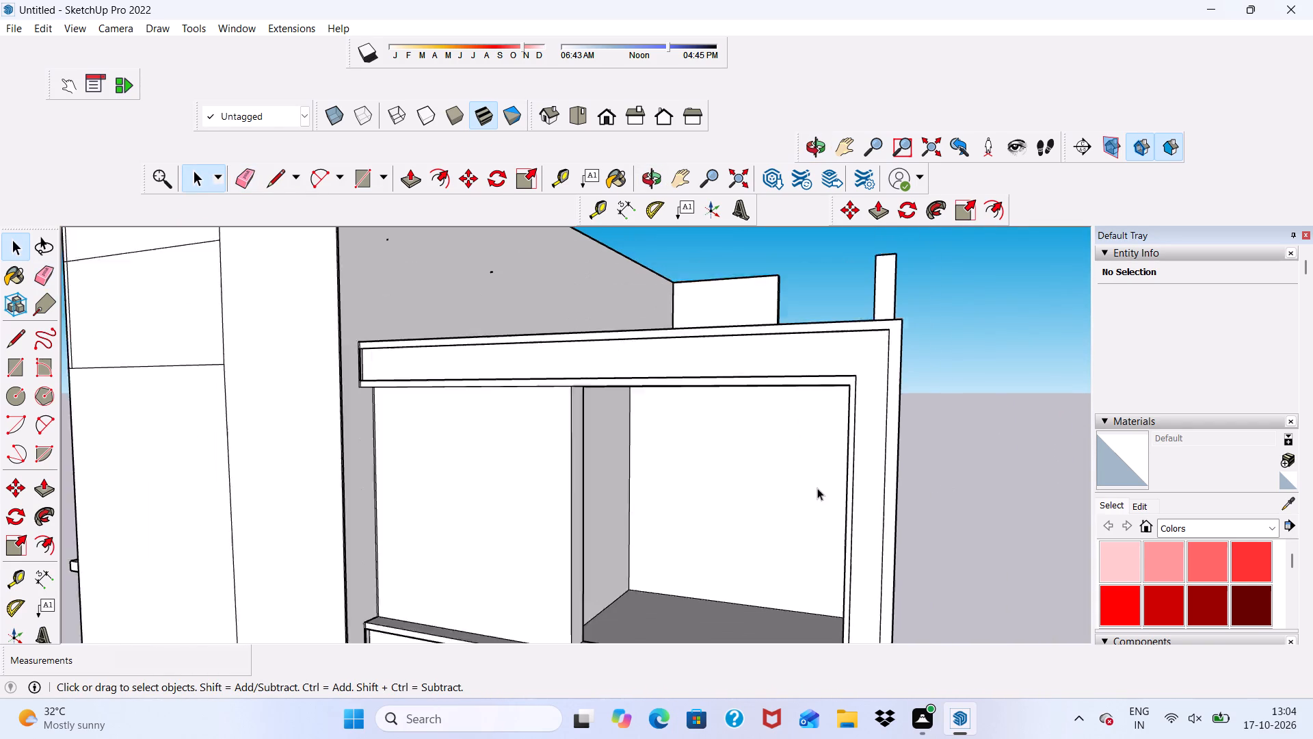
{"action": "scroll", "coordinate": [817, 488], "scroll_direction": "down", "scroll_amount": 2}
{"action": "middle_click_drag", "start_coordinate": [817, 488], "coordinate": [964, 479]}
{"action": "scroll", "coordinate": [964, 479], "scroll_direction": "up", "scroll_amount": 4}
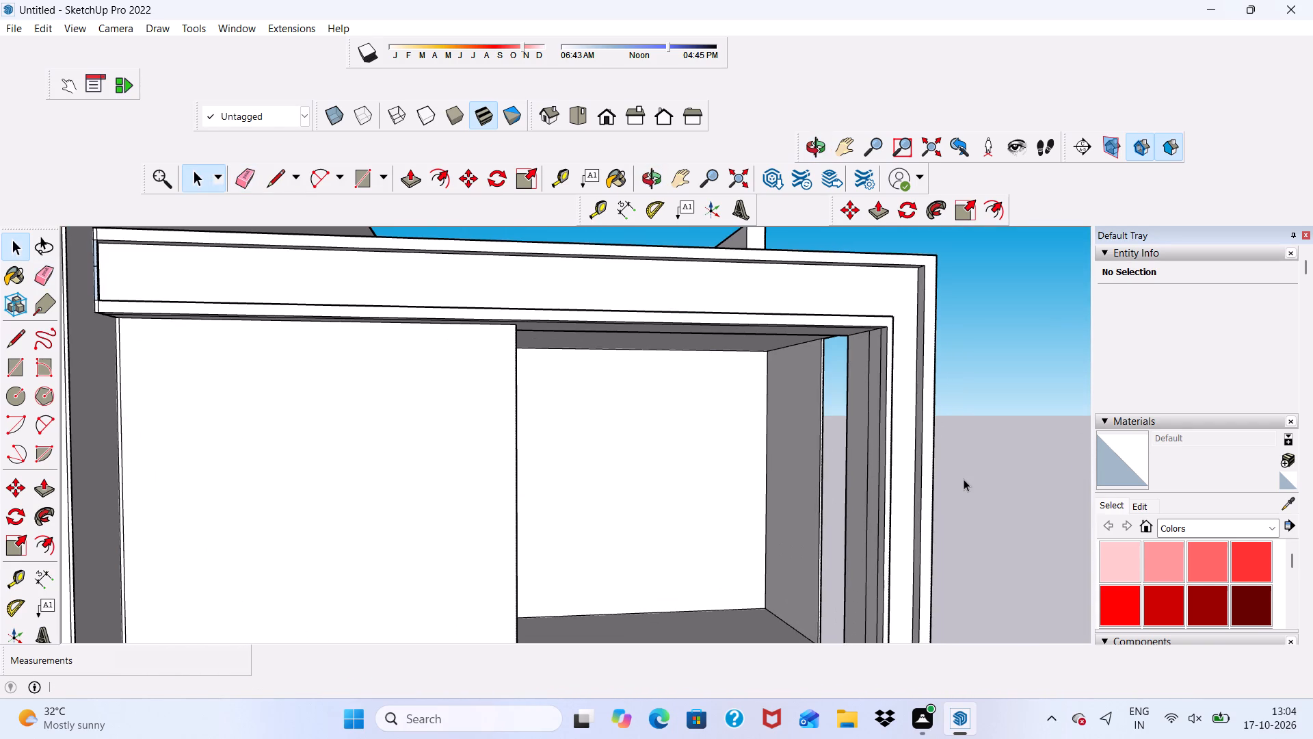
{"action": "scroll", "coordinate": [964, 479], "scroll_direction": "up", "scroll_amount": 3}
{"action": "scroll", "coordinate": [961, 479], "scroll_direction": "down", "scroll_amount": 6}
{"action": "middle_click_drag", "start_coordinate": [926, 480], "coordinate": [773, 482]}
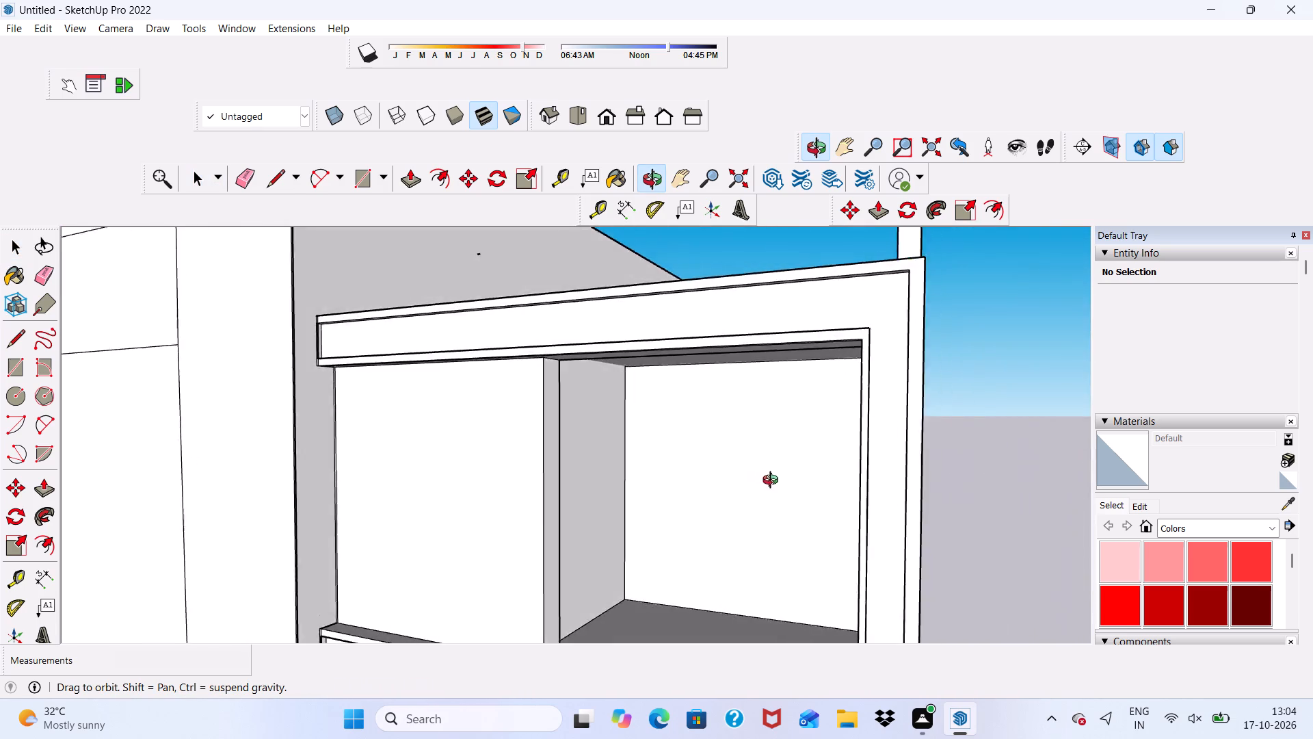
{"action": "middle_click_drag", "start_coordinate": [773, 482], "coordinate": [808, 495]}
{"action": "scroll", "coordinate": [836, 497], "scroll_direction": "up", "scroll_amount": 5}
{"action": "scroll", "coordinate": [816, 480], "scroll_direction": "down", "scroll_amount": 11}
{"action": "middle_click_drag", "start_coordinate": [803, 482], "coordinate": [782, 489]}
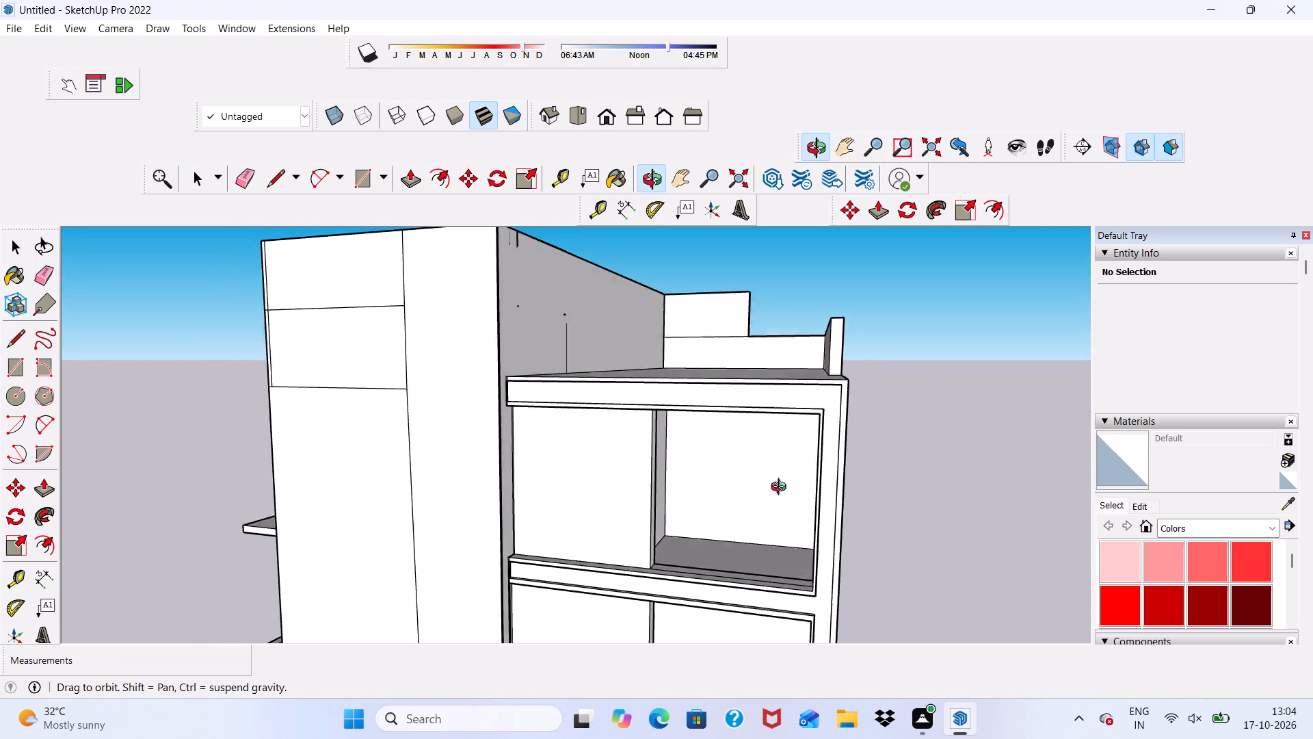
{"action": "middle_click_drag", "start_coordinate": [782, 489], "coordinate": [895, 494]}
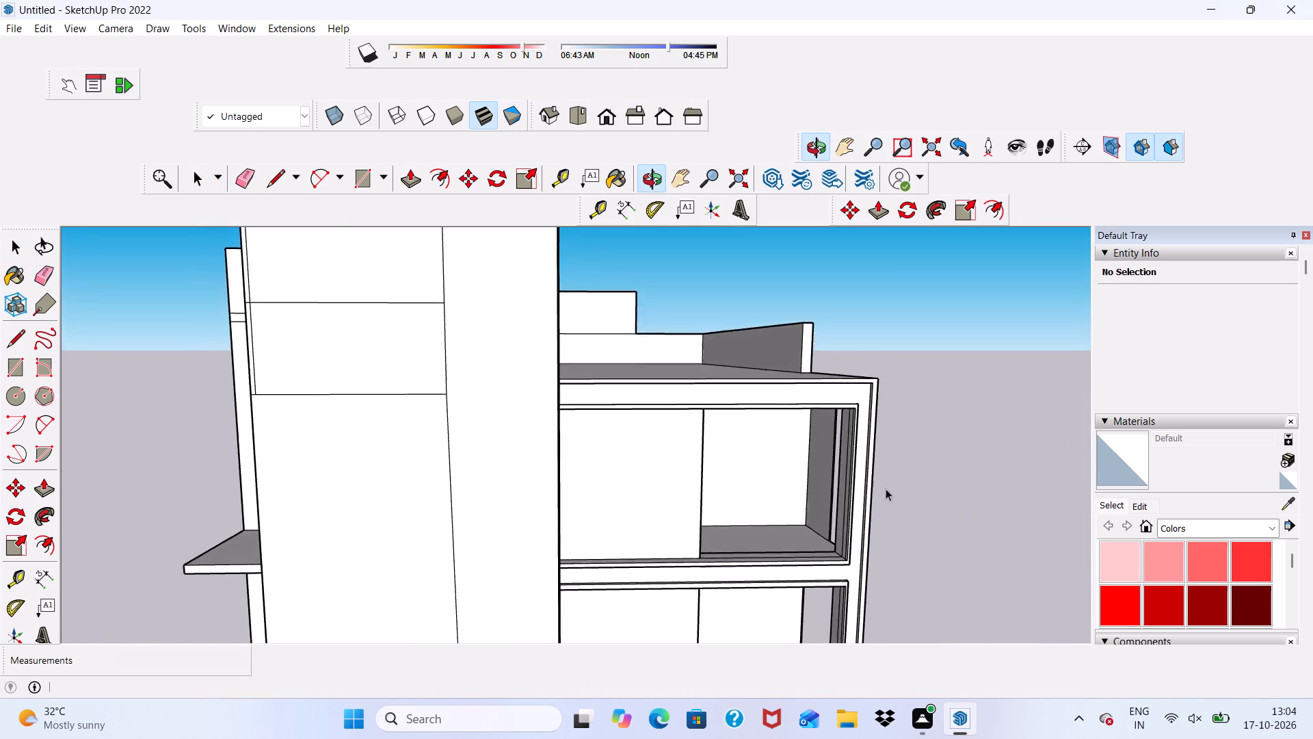
{"action": "scroll", "coordinate": [869, 482], "scroll_direction": "up", "scroll_amount": 5}
{"action": "scroll", "coordinate": [839, 474], "scroll_direction": "down", "scroll_amount": 1}
{"action": "middle_click_drag", "start_coordinate": [830, 500], "coordinate": [806, 477]}
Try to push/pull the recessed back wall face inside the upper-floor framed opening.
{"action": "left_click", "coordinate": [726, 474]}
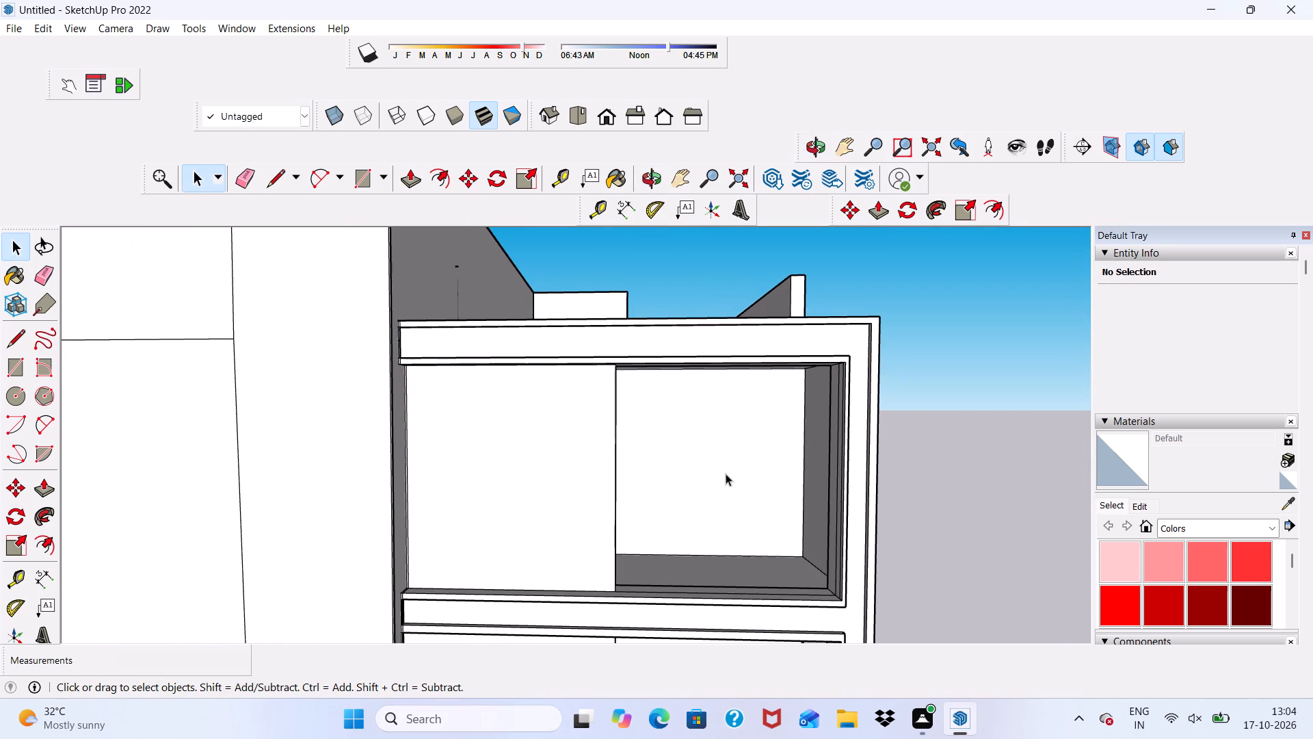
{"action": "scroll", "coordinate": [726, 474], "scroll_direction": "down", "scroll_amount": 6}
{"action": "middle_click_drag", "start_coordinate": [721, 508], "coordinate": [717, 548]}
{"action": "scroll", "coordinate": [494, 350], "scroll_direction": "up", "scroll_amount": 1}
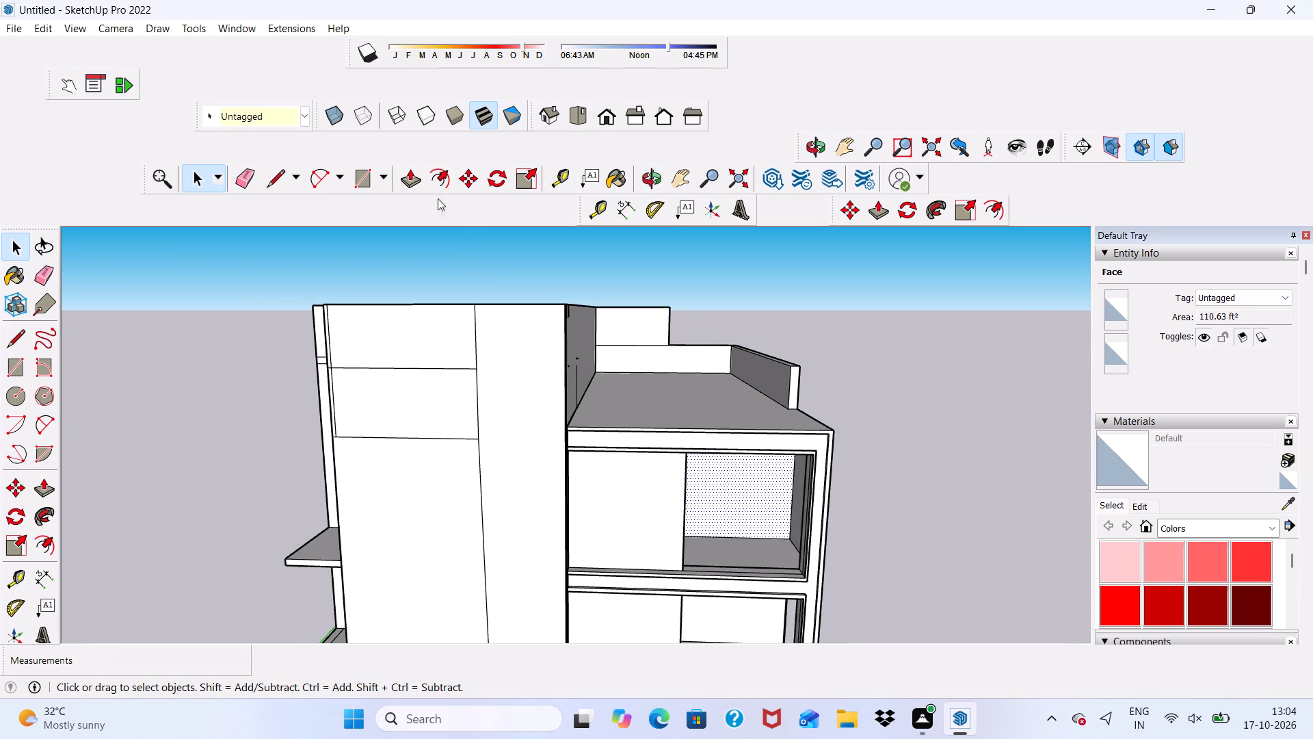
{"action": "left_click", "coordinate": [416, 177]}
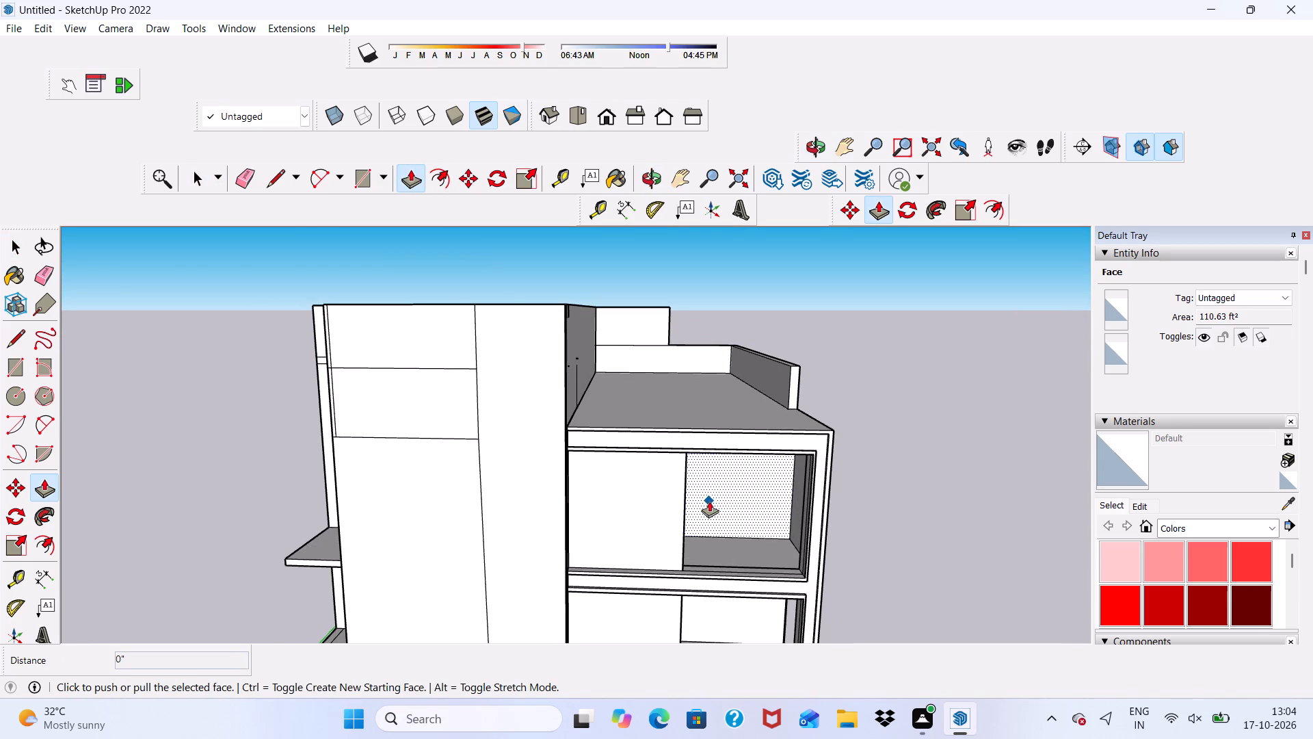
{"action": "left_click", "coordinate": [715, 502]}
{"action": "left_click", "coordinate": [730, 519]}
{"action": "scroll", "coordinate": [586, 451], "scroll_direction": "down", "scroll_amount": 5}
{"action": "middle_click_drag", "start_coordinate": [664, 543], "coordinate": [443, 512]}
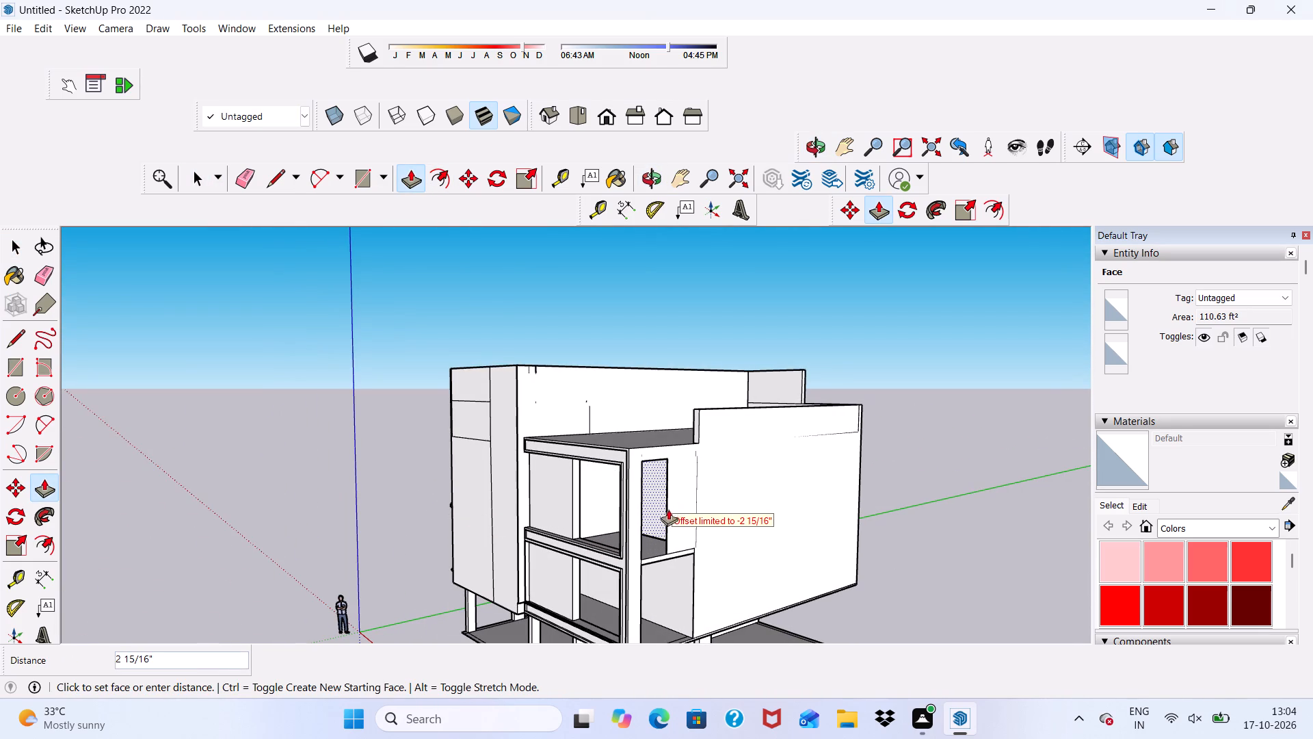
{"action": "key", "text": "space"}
Push/pull the recessed back wall face inside the upper-floor framed opening forward by about 4' 2 1/2".
{"action": "scroll", "coordinate": [628, 519], "scroll_direction": "down", "scroll_amount": 1}
{"action": "middle_click_drag", "start_coordinate": [628, 519], "coordinate": [732, 506]}
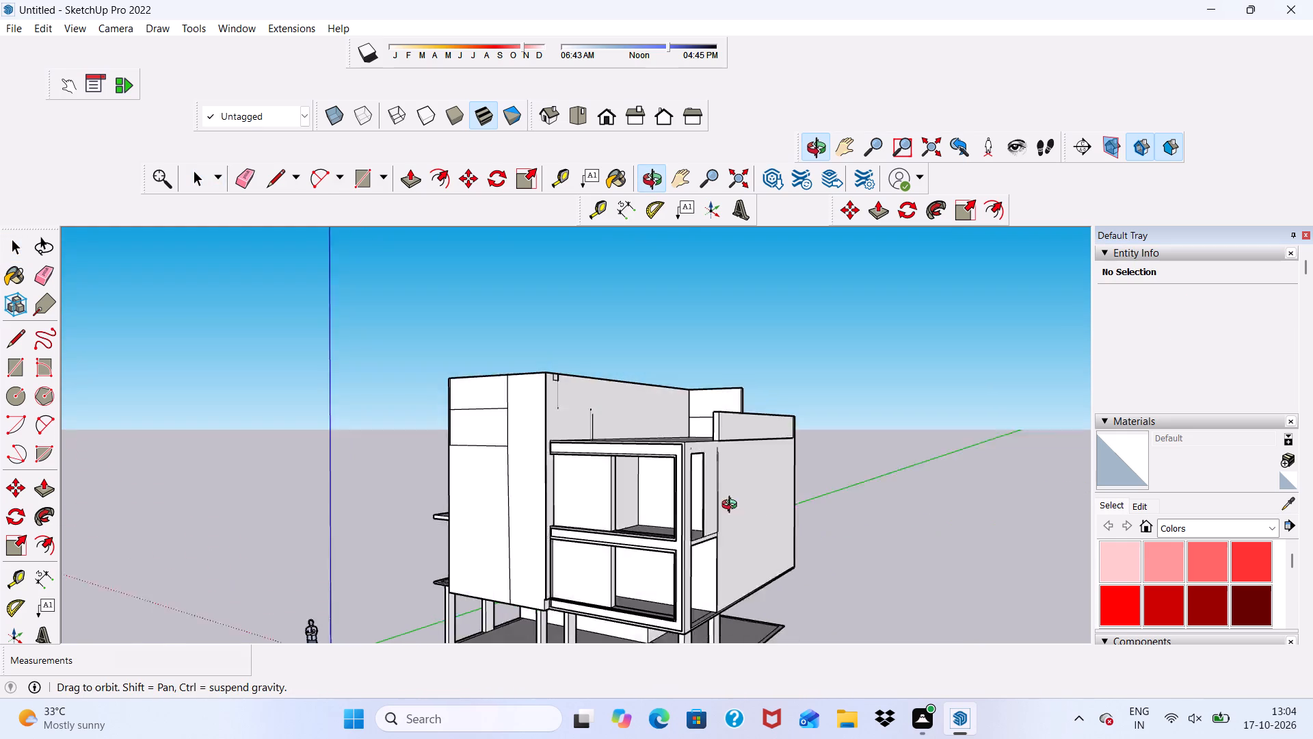
{"action": "middle_click_drag", "start_coordinate": [732, 506], "coordinate": [758, 512]}
{"action": "left_click", "coordinate": [689, 490]}
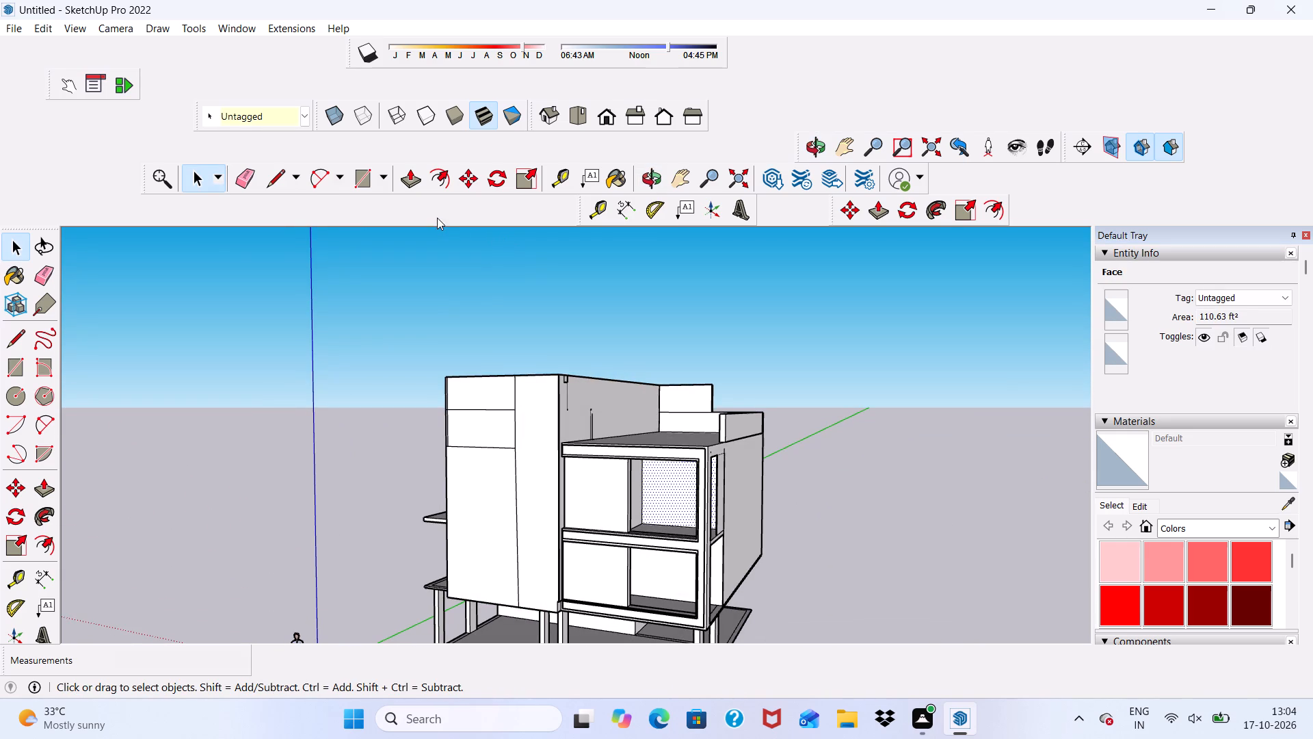
{"action": "left_click", "coordinate": [406, 178]}
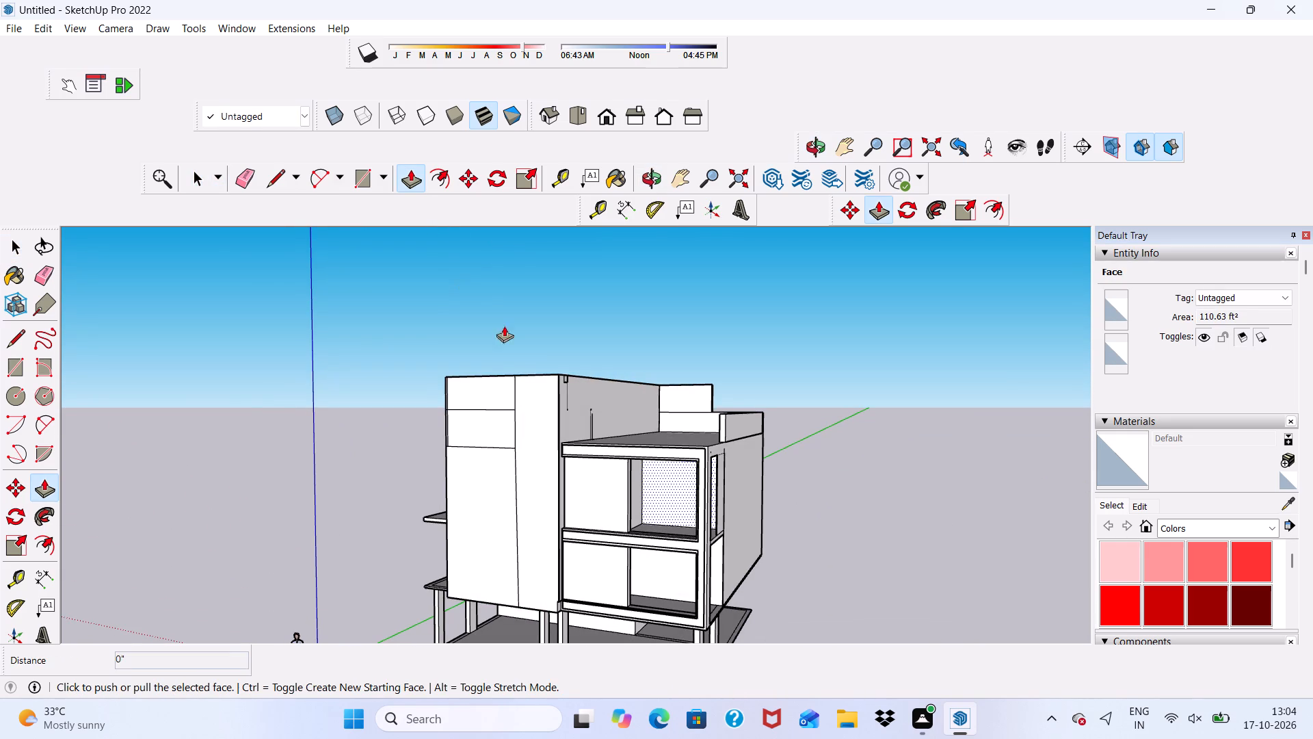
{"action": "scroll", "coordinate": [620, 503], "scroll_direction": "up", "scroll_amount": 3}
{"action": "left_click", "coordinate": [660, 489]}
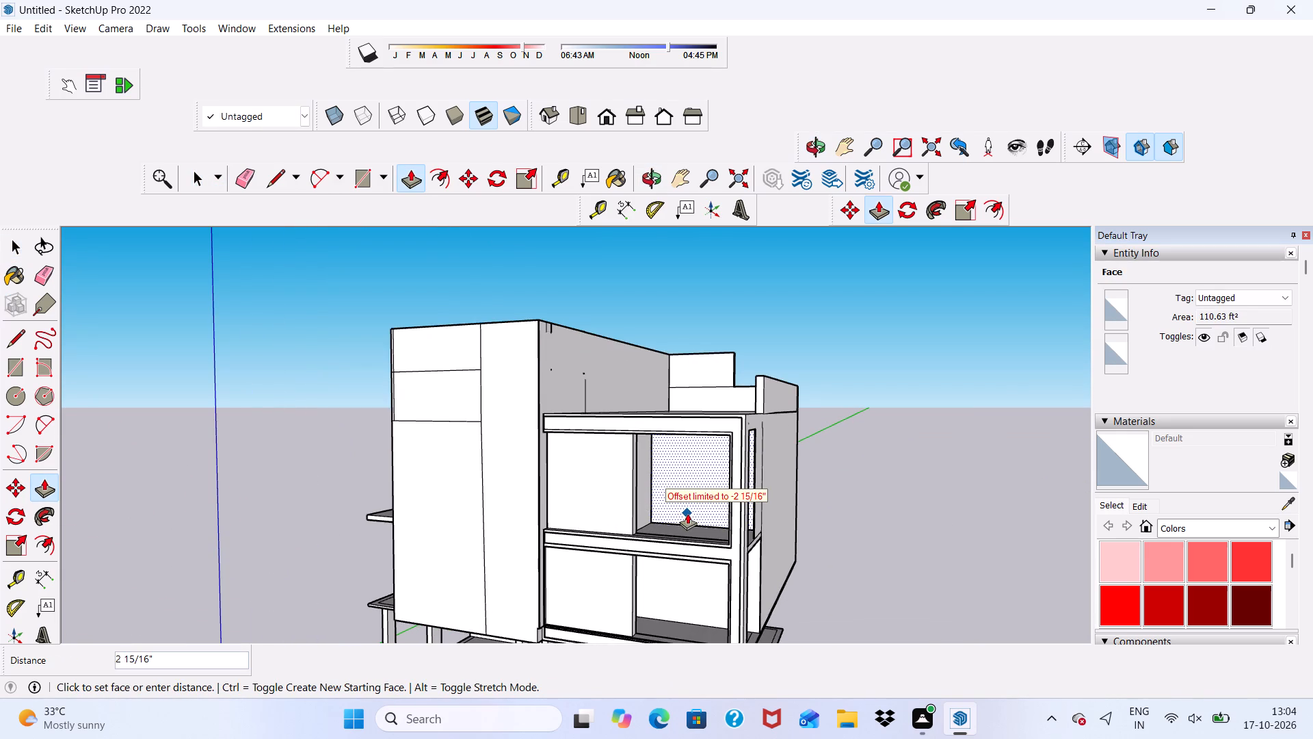
{"action": "scroll", "coordinate": [759, 494], "scroll_direction": "up", "scroll_amount": 2}
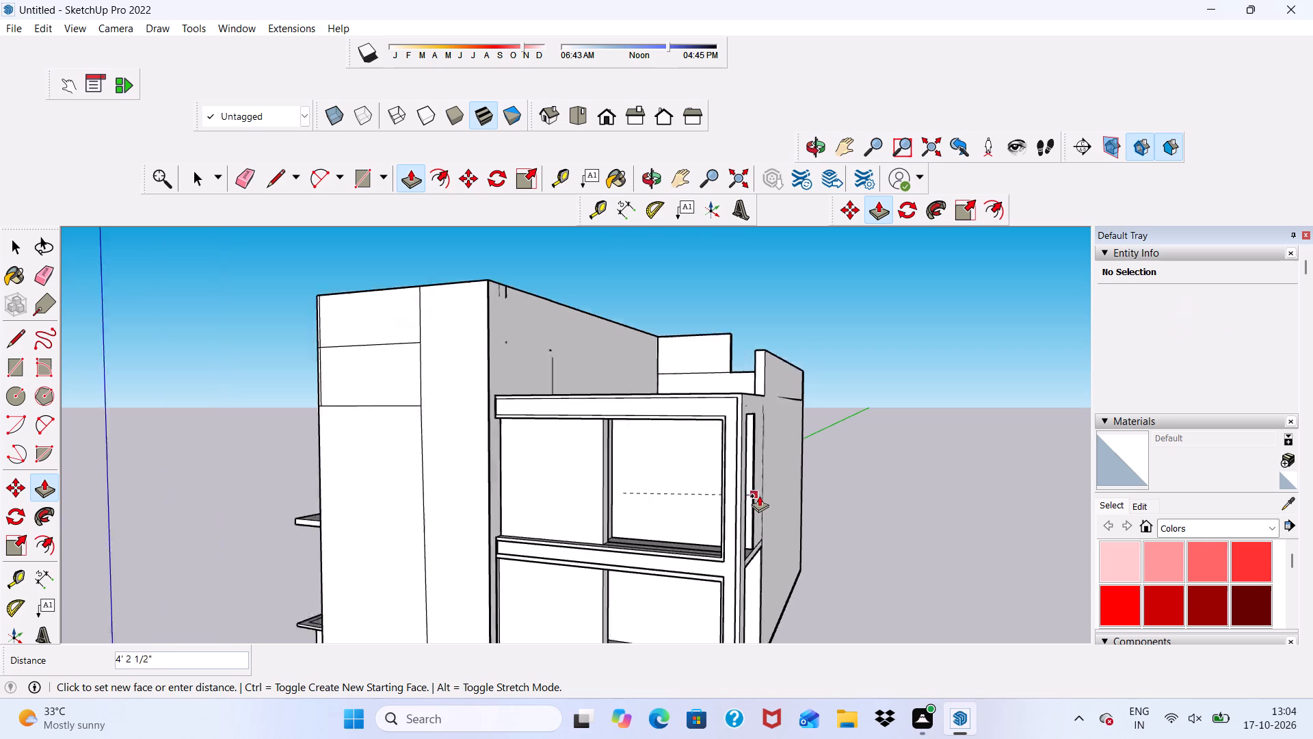
{"action": "scroll", "coordinate": [759, 495], "scroll_direction": "up", "scroll_amount": 3}
{"action": "left_click", "coordinate": [754, 517]}
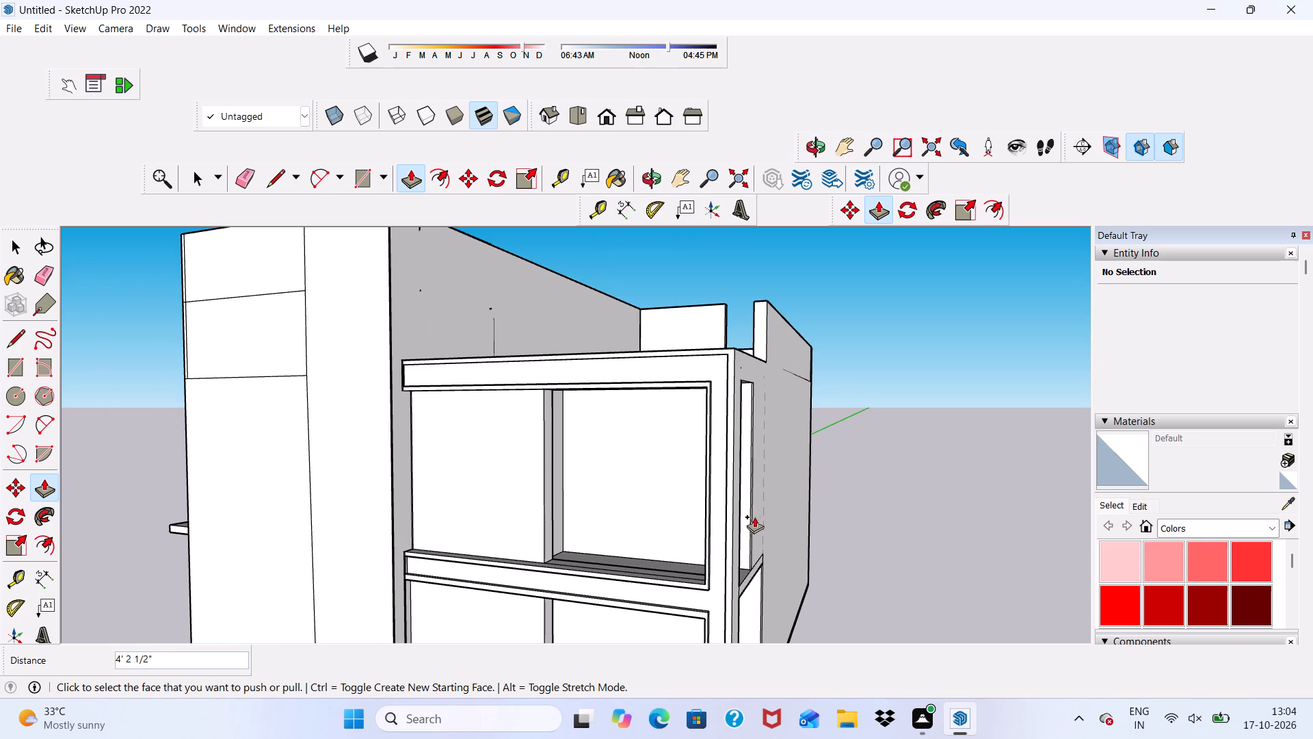
{"action": "key", "text": "space"}
Erase the horizontal seam below the parapet and the adjoining vertical seam on the side wall with the narrow opening.
{"action": "scroll", "coordinate": [768, 512], "scroll_direction": "up", "scroll_amount": 2}
{"action": "scroll", "coordinate": [769, 516], "scroll_direction": "down", "scroll_amount": 3}
{"action": "middle_click_drag", "start_coordinate": [767, 522], "coordinate": [682, 592]}
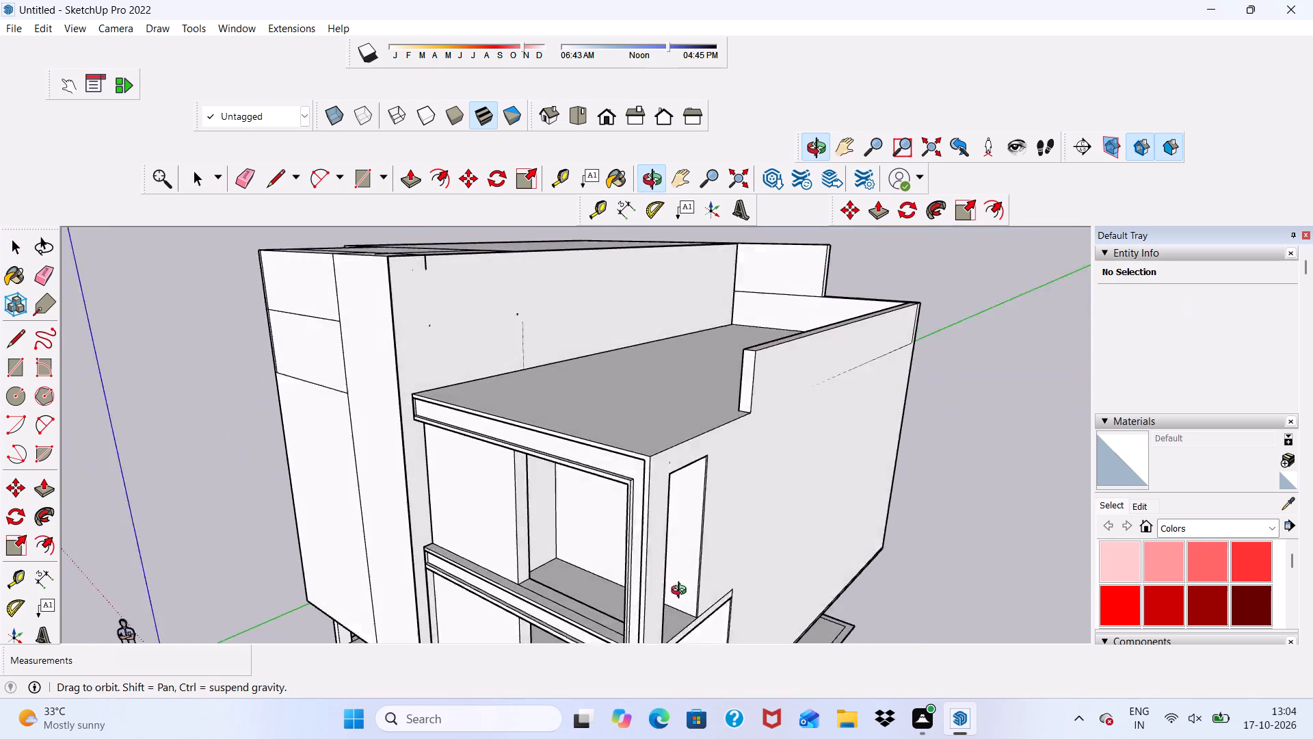
{"action": "middle_click_drag", "start_coordinate": [682, 592], "coordinate": [726, 536]}
{"action": "scroll", "coordinate": [732, 456], "scroll_direction": "down", "scroll_amount": 4}
{"action": "scroll", "coordinate": [520, 356], "scroll_direction": "down", "scroll_amount": 3}
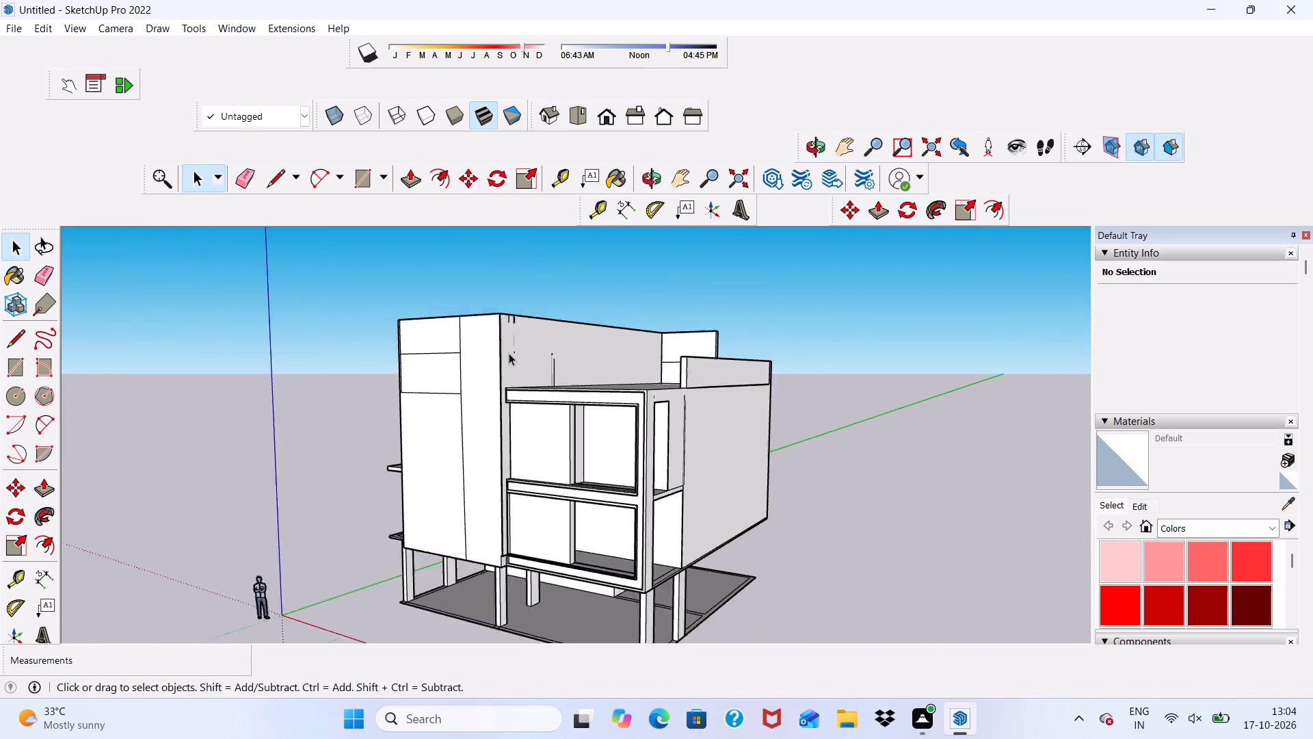
{"action": "scroll", "coordinate": [509, 353], "scroll_direction": "down", "scroll_amount": 2}
{"action": "left_click", "coordinate": [237, 177]}
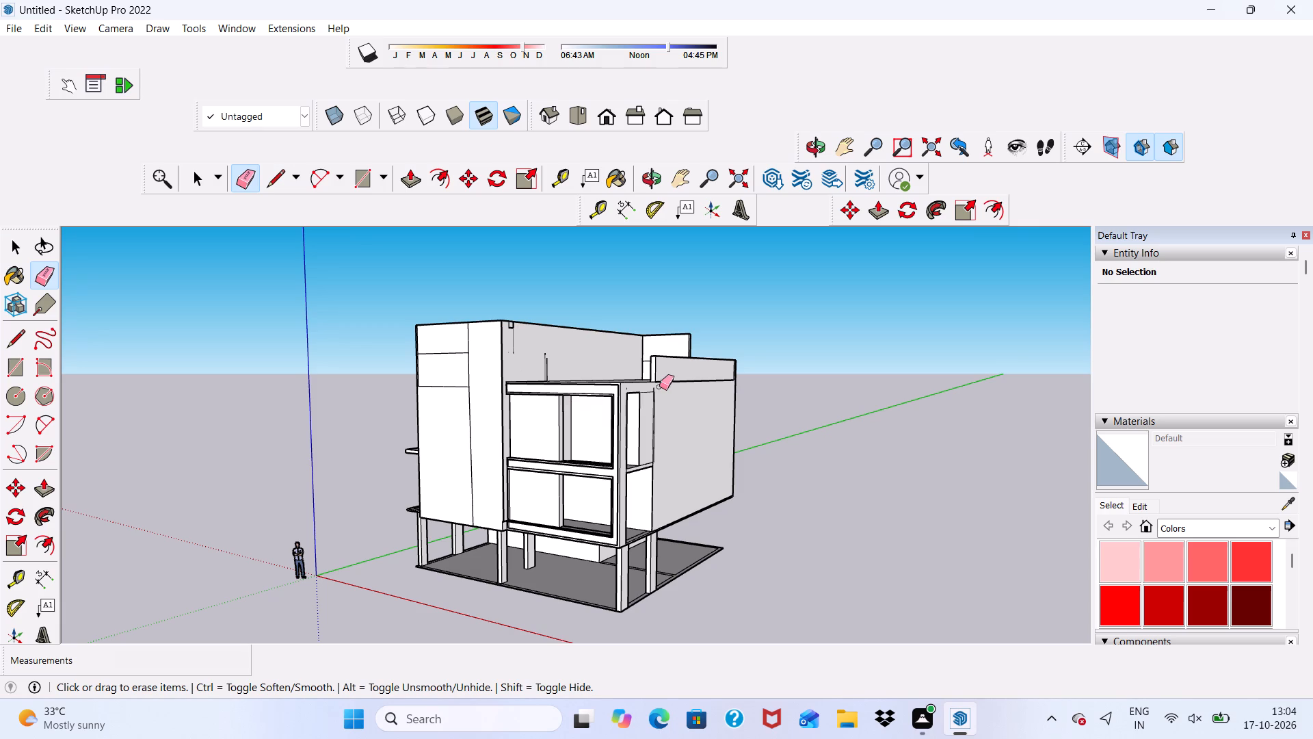
{"action": "left_click", "coordinate": [669, 380]}
{"action": "left_click", "coordinate": [653, 404]}
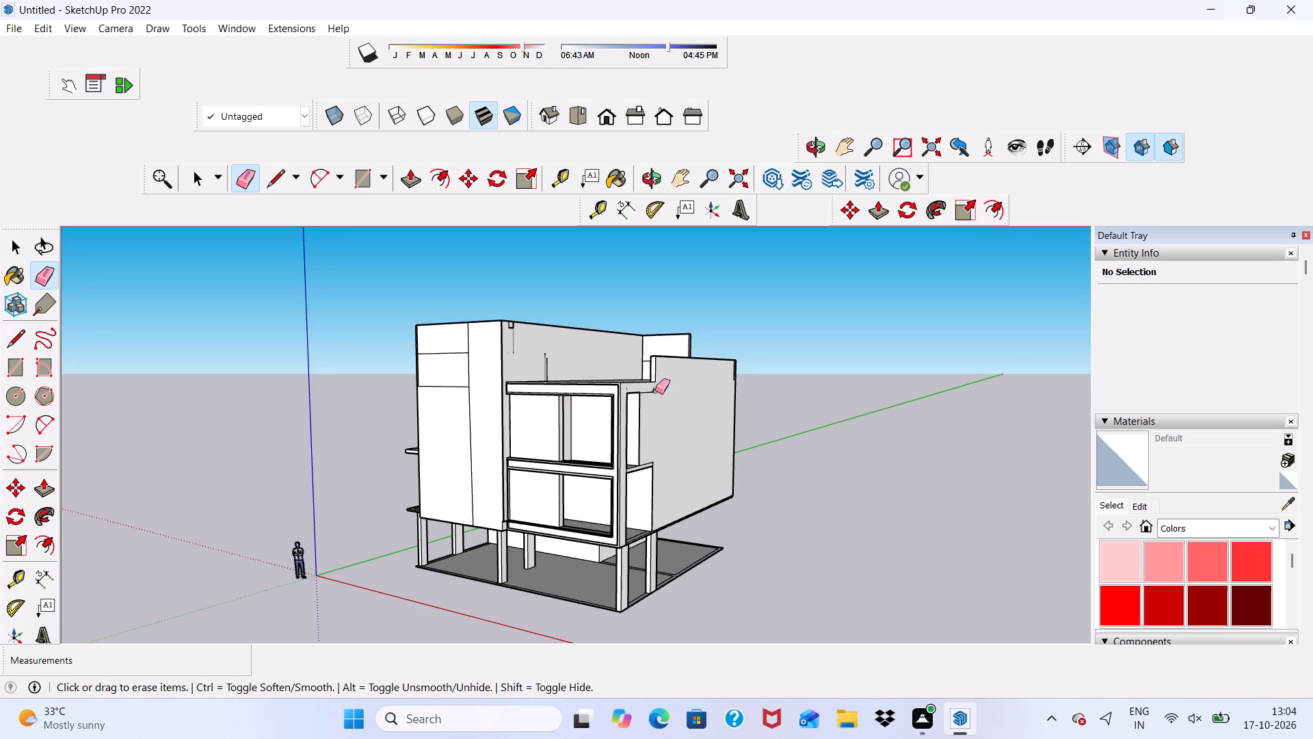
{"action": "left_click", "coordinate": [654, 389]}
{"action": "left_click", "coordinate": [651, 392]}
{"action": "scroll", "coordinate": [682, 442], "scroll_direction": "up", "scroll_amount": 2}
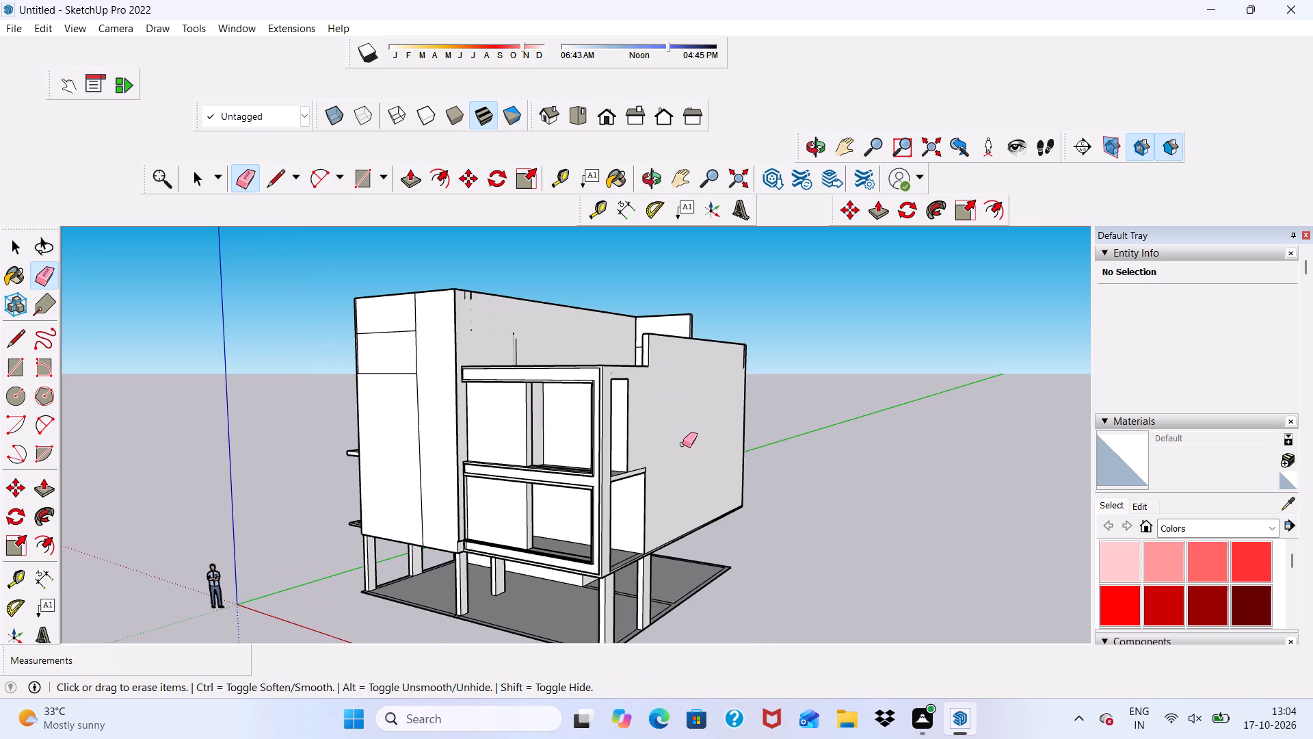
Erase the short leftover vertical line at the rear upper corner of the same side wall.
{"action": "scroll", "coordinate": [663, 502], "scroll_direction": "down", "scroll_amount": 2}
{"action": "middle_click_drag", "start_coordinate": [660, 506], "coordinate": [620, 508]}
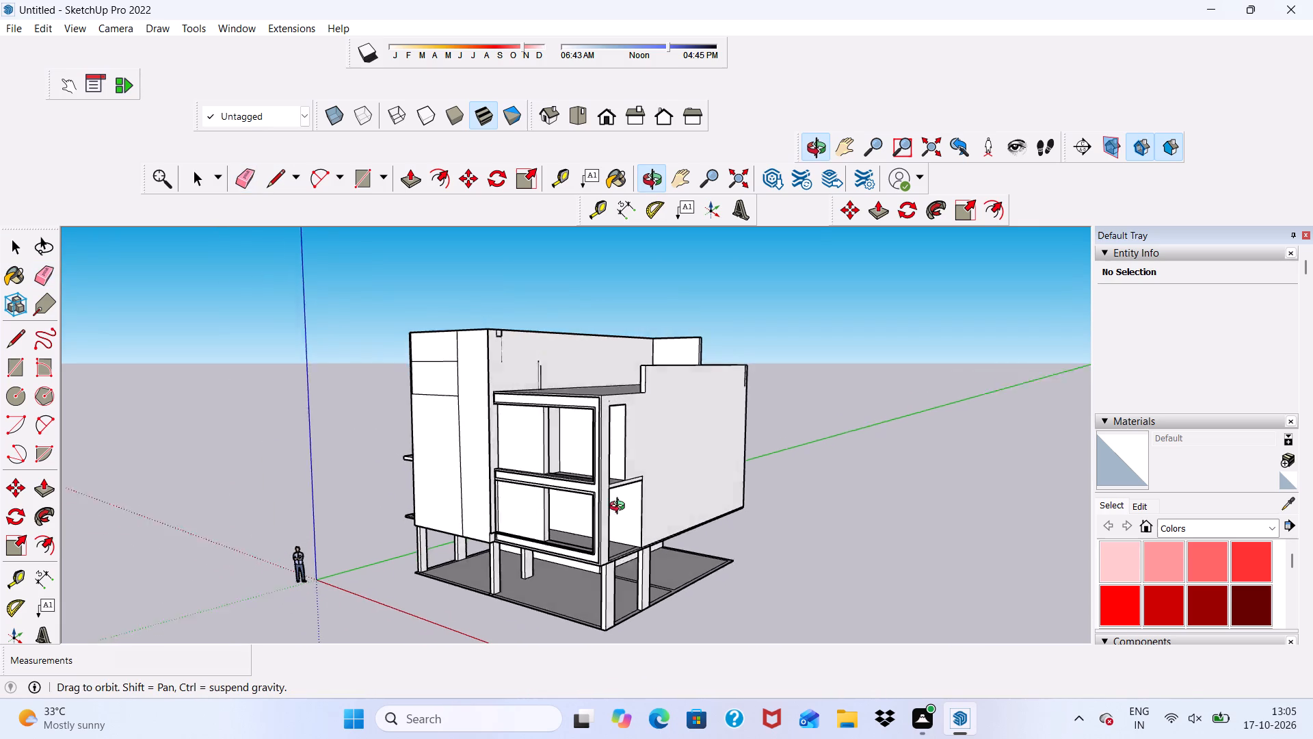
{"action": "middle_click_drag", "start_coordinate": [620, 508], "coordinate": [599, 504]}
{"action": "scroll", "coordinate": [758, 371], "scroll_direction": "up", "scroll_amount": 10}
{"action": "scroll", "coordinate": [766, 380], "scroll_direction": "down", "scroll_amount": 4}
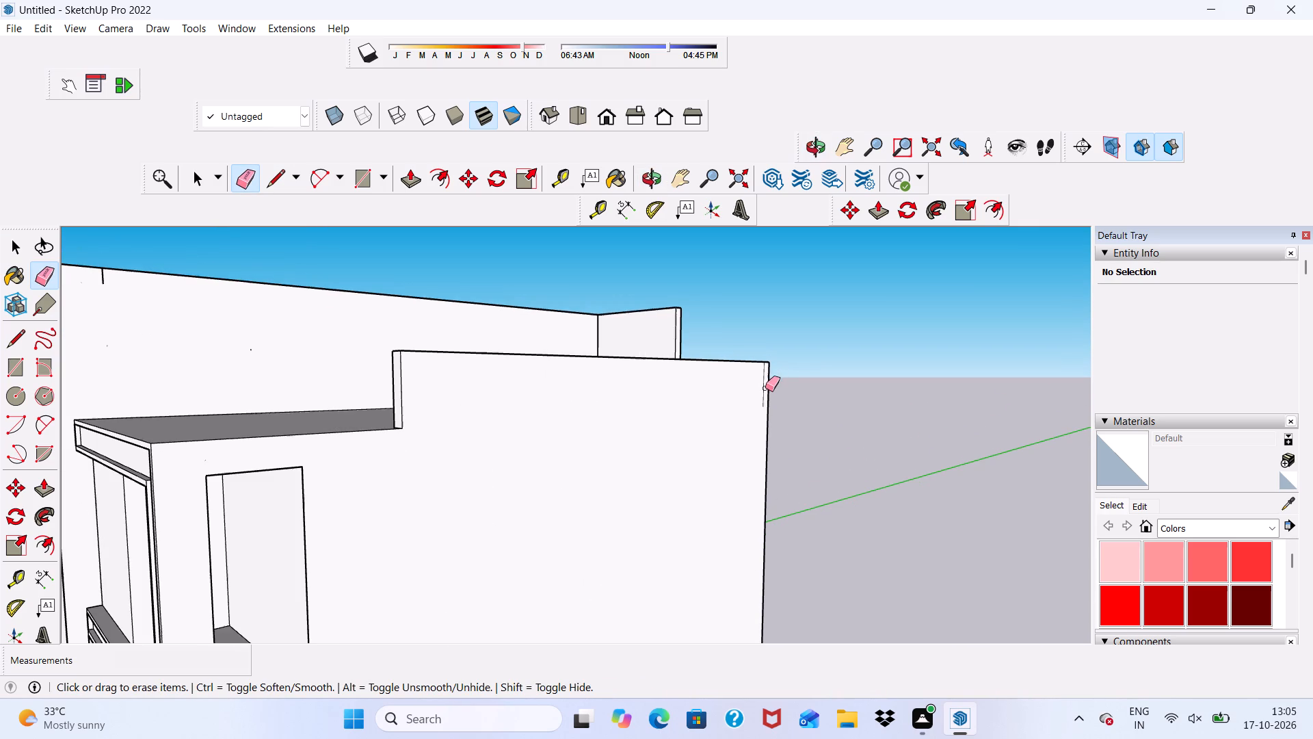
{"action": "left_click", "coordinate": [765, 383]}
{"action": "left_click_drag", "start_coordinate": [765, 387], "coordinate": [762, 394]}
{"action": "scroll", "coordinate": [748, 378], "scroll_direction": "down", "scroll_amount": 4}
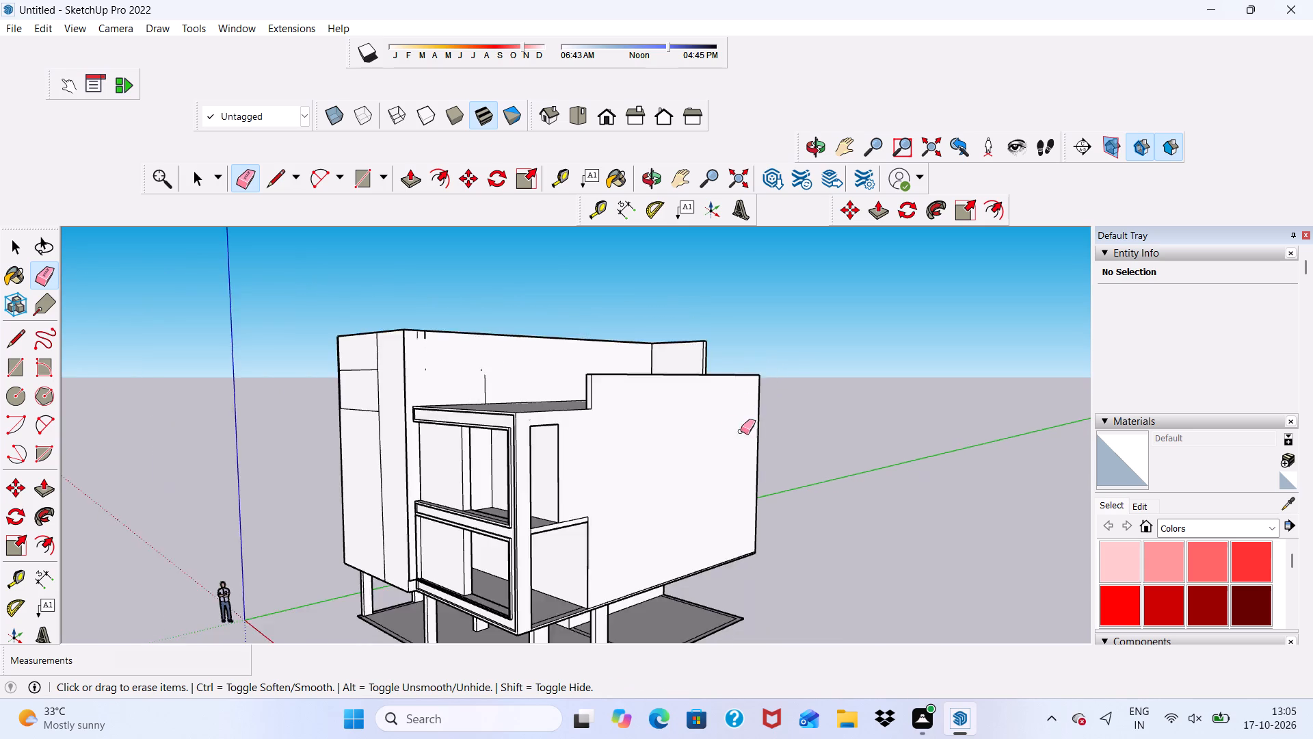
Erase the stray vertical line fragments on the front block's side wall above the terrace.
{"action": "scroll", "coordinate": [741, 431], "scroll_direction": "down", "scroll_amount": 6}
{"action": "middle_click_drag", "start_coordinate": [624, 458], "coordinate": [634, 490]}
{"action": "left_click", "coordinate": [541, 401]}
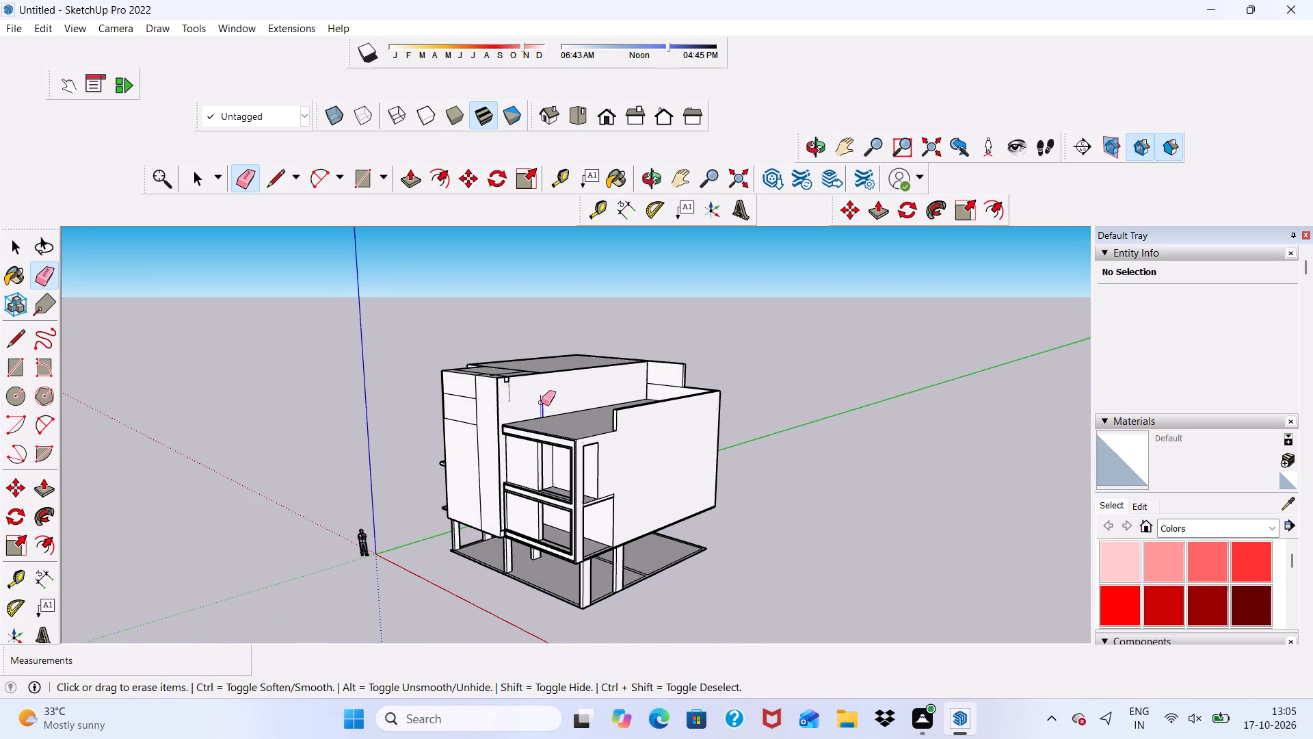
{"action": "scroll", "coordinate": [506, 384], "scroll_direction": "up", "scroll_amount": 3}
{"action": "left_click", "coordinate": [506, 380]}
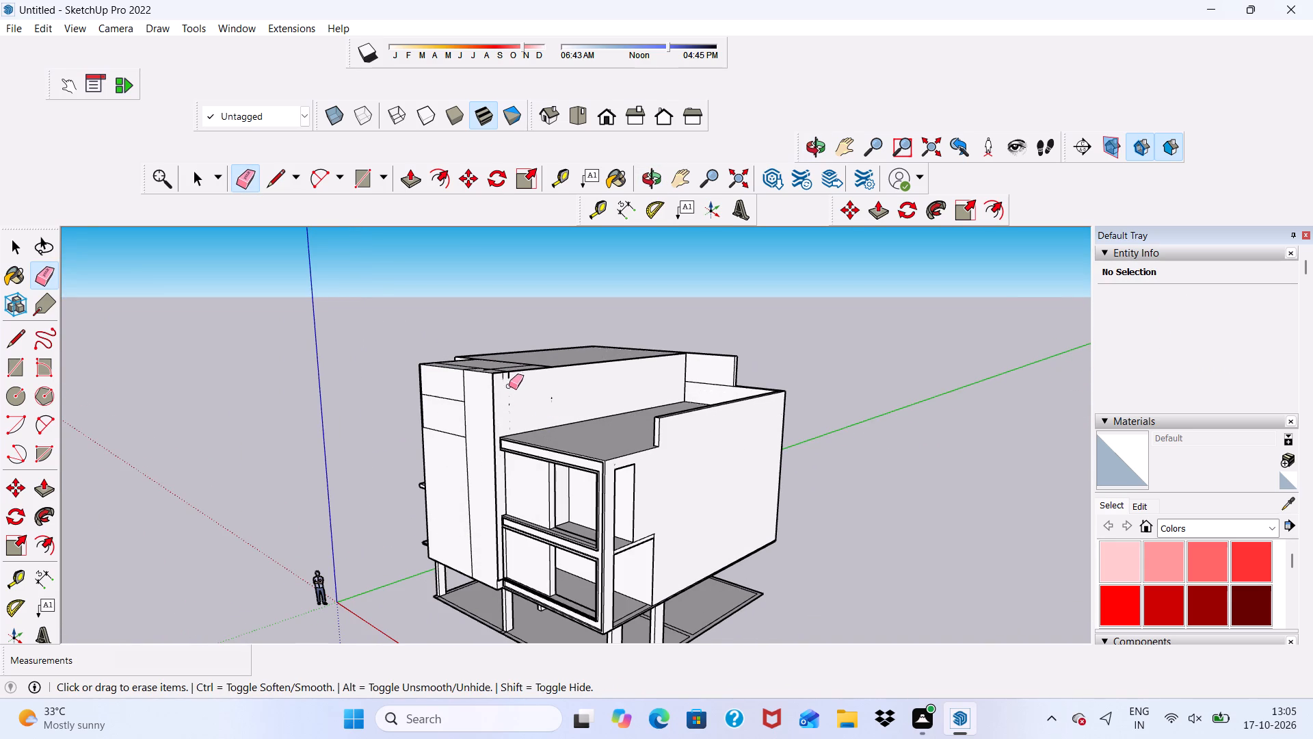
{"action": "left_click_drag", "start_coordinate": [509, 392], "coordinate": [509, 415]}
{"action": "left_click_drag", "start_coordinate": [513, 396], "coordinate": [512, 422]}
{"action": "left_click_drag", "start_coordinate": [557, 379], "coordinate": [552, 396]}
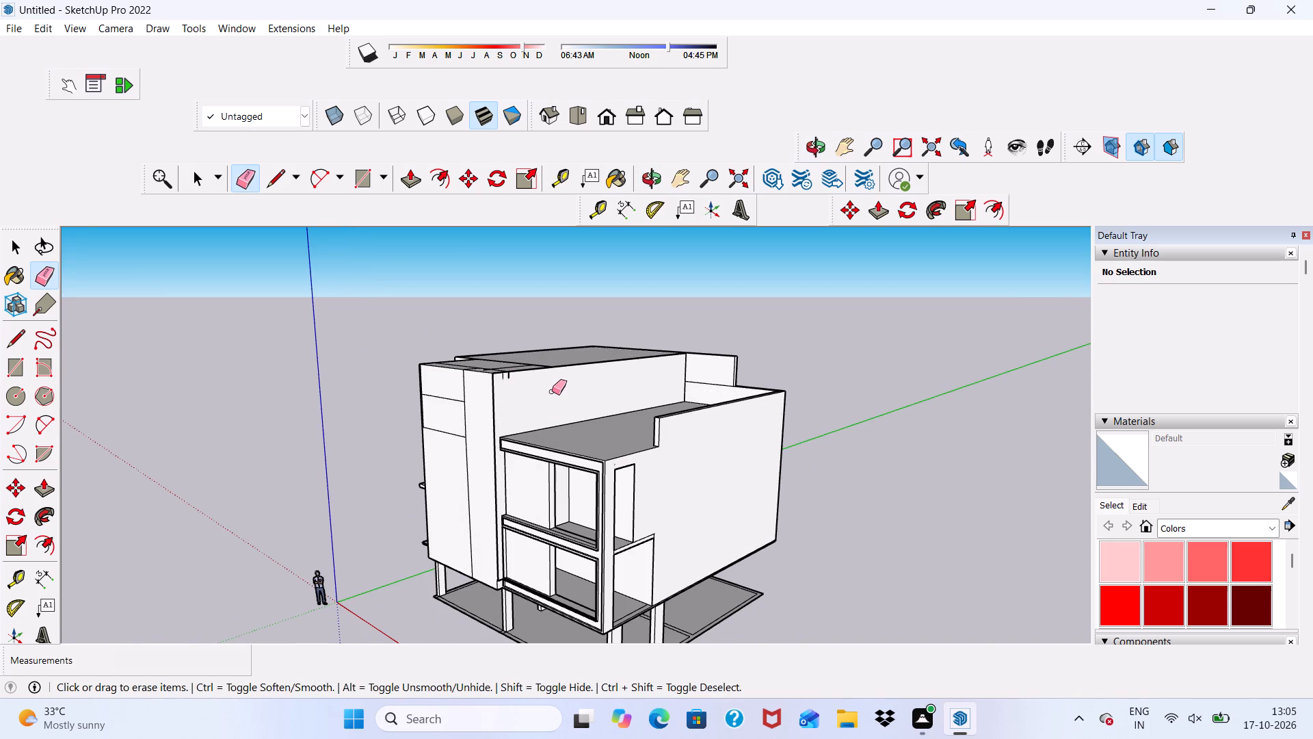
{"action": "left_click_drag", "start_coordinate": [552, 391], "coordinate": [552, 414]}
Erase the short vertical stub below the roof edge near the front corner of the front block's side wall.
{"action": "scroll", "coordinate": [514, 374], "scroll_direction": "up", "scroll_amount": 10}
{"action": "scroll", "coordinate": [494, 380], "scroll_direction": "down", "scroll_amount": 1}
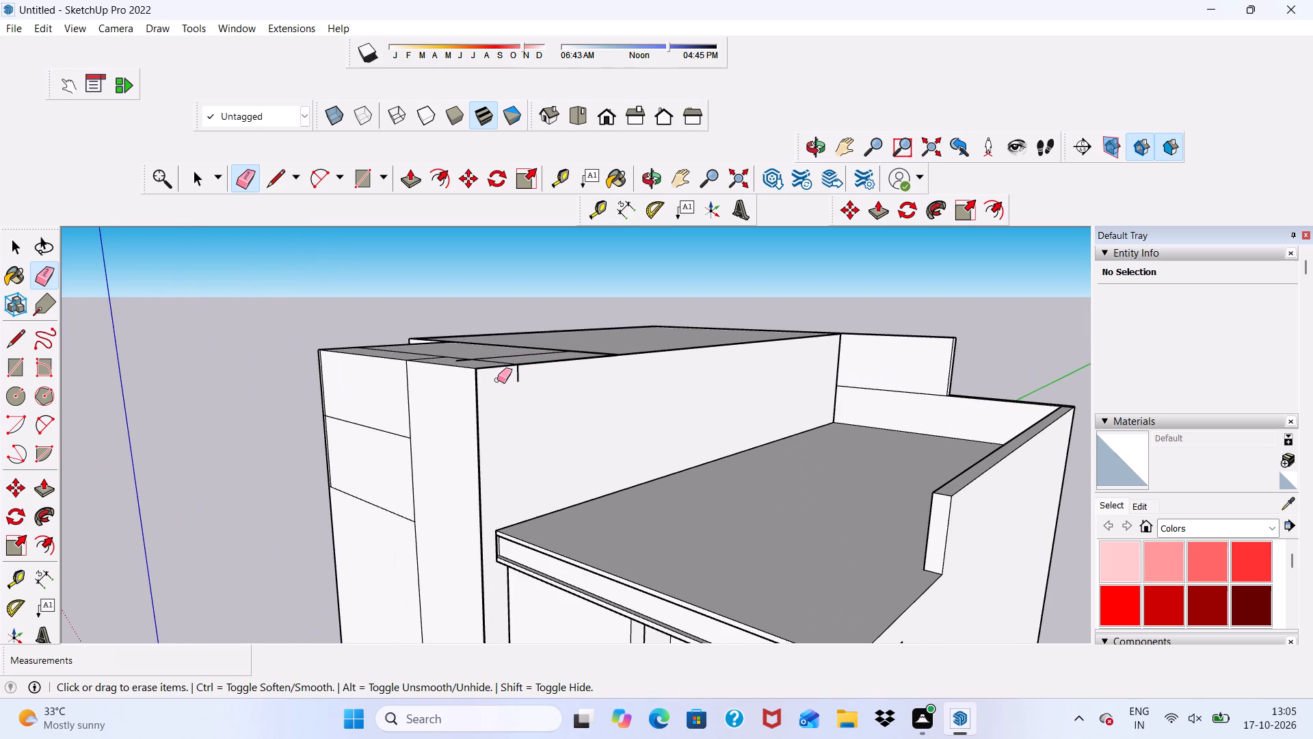
{"action": "left_click_drag", "start_coordinate": [497, 380], "coordinate": [520, 383]}
{"action": "left_click", "coordinate": [521, 375]}
{"action": "left_click", "coordinate": [520, 370]}
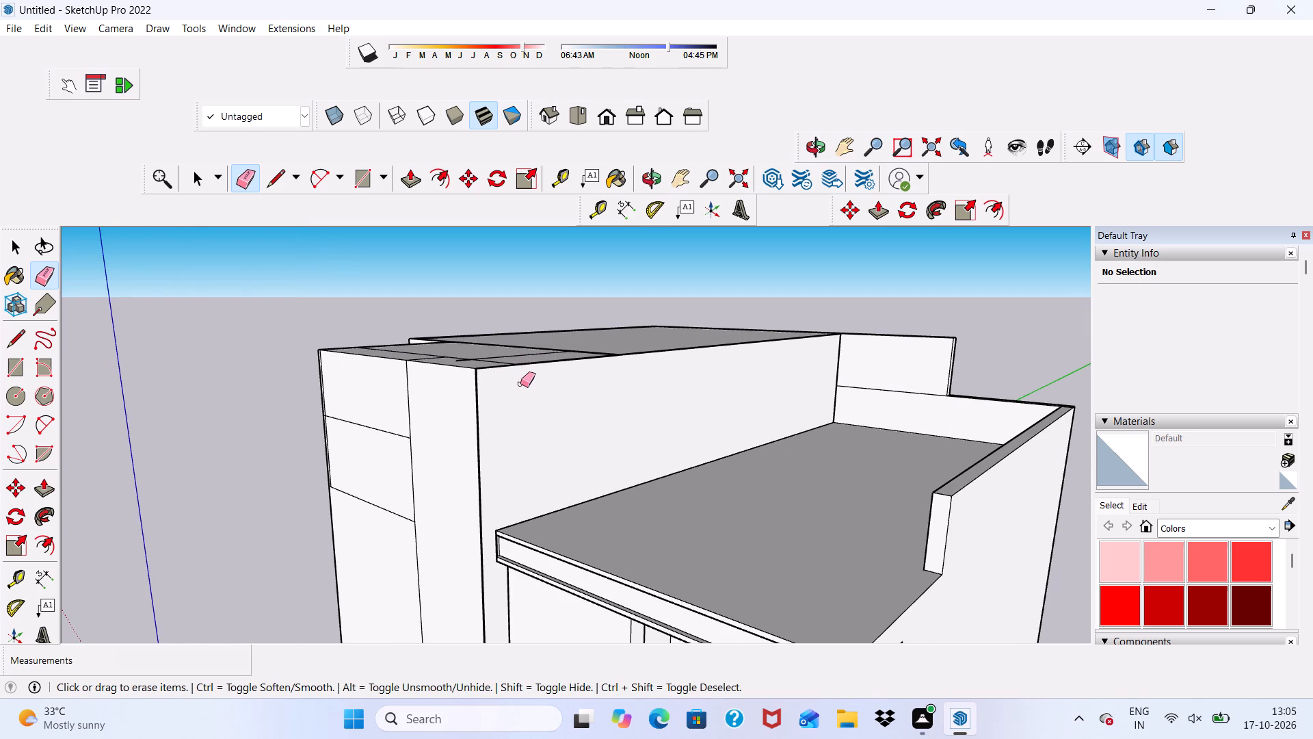
{"action": "left_click_drag", "start_coordinate": [521, 381], "coordinate": [491, 408]}
{"action": "scroll", "coordinate": [535, 409], "scroll_direction": "down", "scroll_amount": 3}
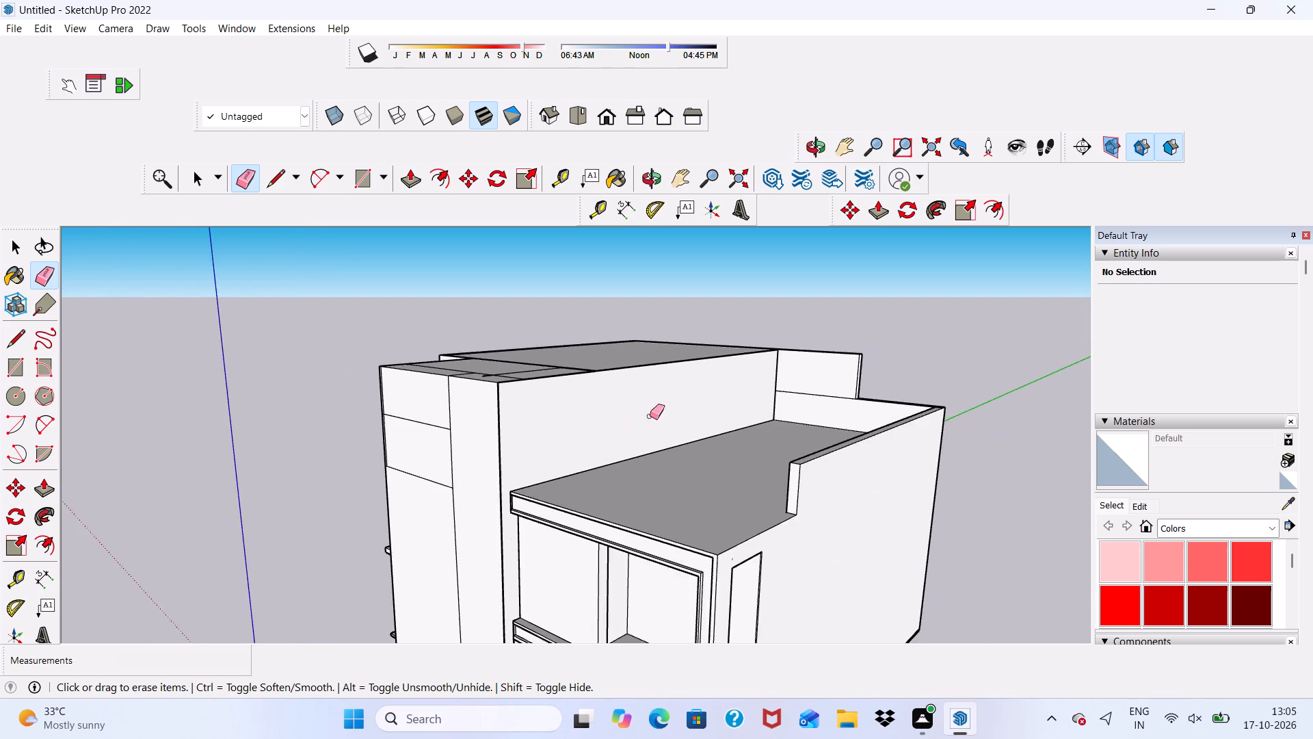
Erase the horizontal seam line on the rear parapet wall behind the terrace.
{"action": "scroll", "coordinate": [650, 416], "scroll_direction": "down", "scroll_amount": 3}
{"action": "middle_click_drag", "start_coordinate": [654, 484], "coordinate": [725, 493]}
{"action": "scroll", "coordinate": [733, 387], "scroll_direction": "down", "scroll_amount": 1}
{"action": "left_click_drag", "start_coordinate": [733, 379], "coordinate": [734, 406]}
{"action": "middle_click_drag", "start_coordinate": [719, 493], "coordinate": [709, 428]}
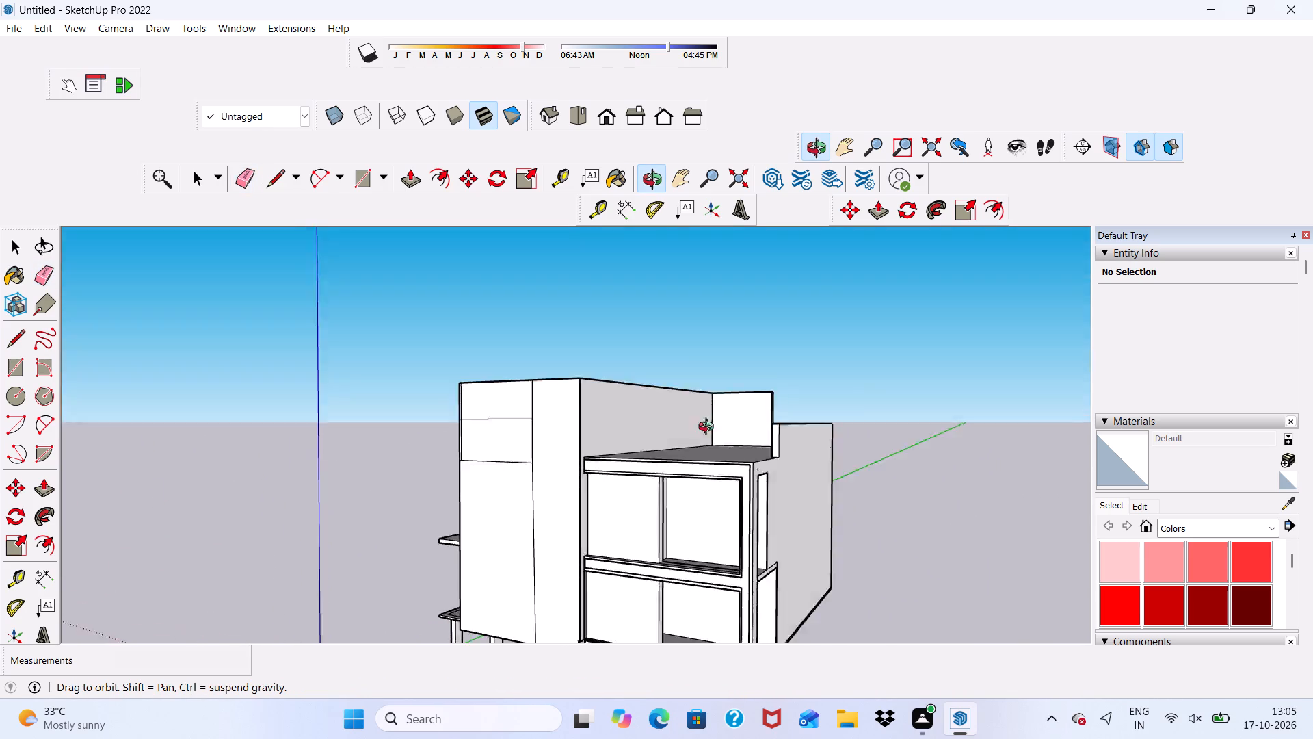
{"action": "middle_click_drag", "start_coordinate": [709, 428], "coordinate": [557, 440]}
{"action": "scroll", "coordinate": [663, 480], "scroll_direction": "up", "scroll_amount": 5}
{"action": "scroll", "coordinate": [628, 474], "scroll_direction": "down", "scroll_amount": 6}
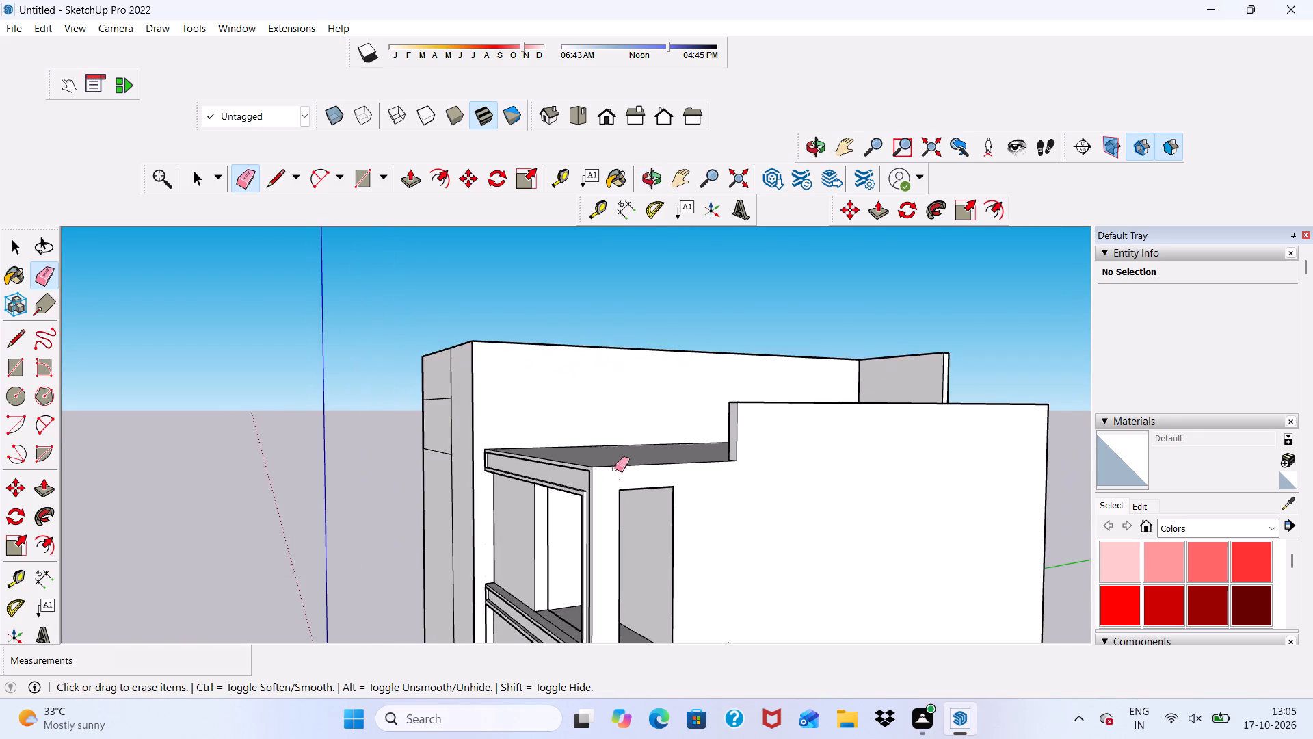
Erase the two horizontal seam lines across the tall block's narrow end wall.
{"action": "scroll", "coordinate": [615, 469], "scroll_direction": "down", "scroll_amount": 4}
{"action": "middle_click_drag", "start_coordinate": [660, 478], "coordinate": [847, 457]}
{"action": "scroll", "coordinate": [847, 457], "scroll_direction": "up", "scroll_amount": 2}
{"action": "scroll", "coordinate": [566, 446], "scroll_direction": "down", "scroll_amount": 6}
{"action": "scroll", "coordinate": [581, 557], "scroll_direction": "up", "scroll_amount": 7}
{"action": "scroll", "coordinate": [598, 532], "scroll_direction": "down", "scroll_amount": 1}
{"action": "scroll", "coordinate": [444, 357], "scroll_direction": "up", "scroll_amount": 1}
{"action": "left_click_drag", "start_coordinate": [450, 348], "coordinate": [456, 386]}
{"action": "left_click_drag", "start_coordinate": [454, 382], "coordinate": [443, 425]}
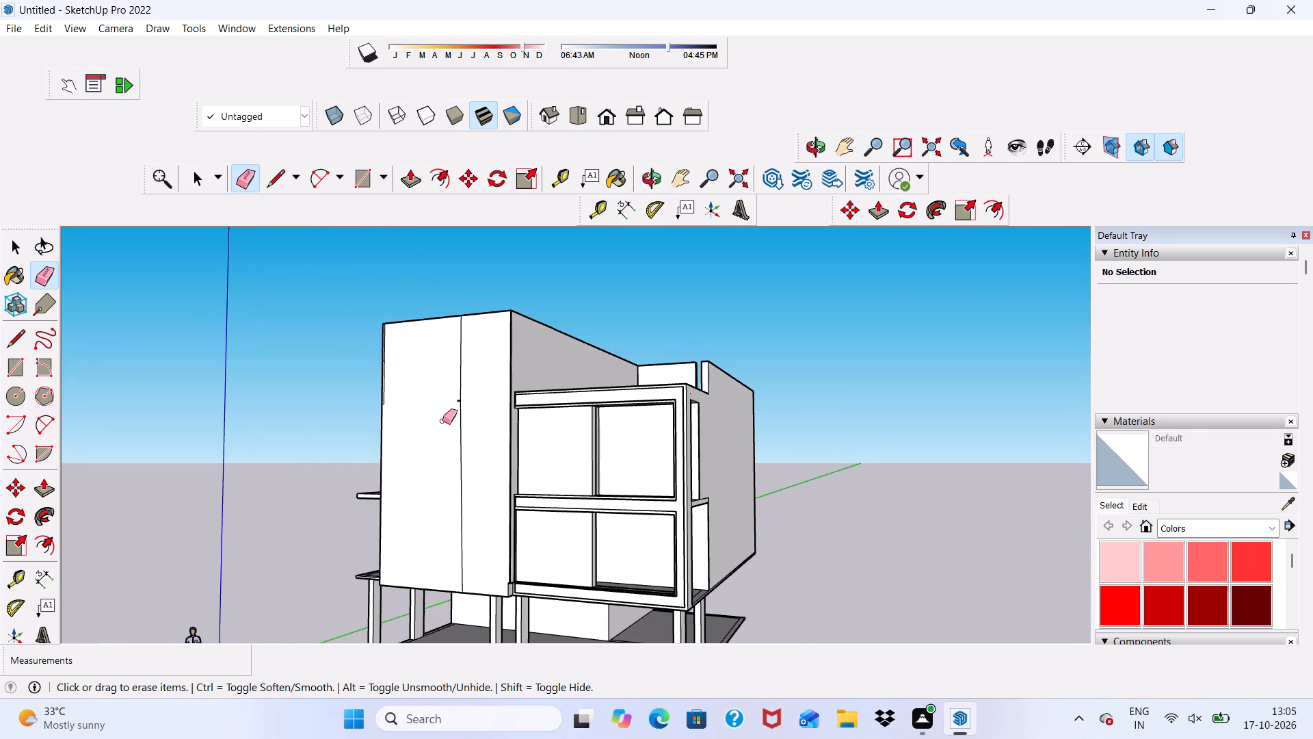
Erase the short horizontal tick beside the vertical seam on the tall block's end wall.
{"action": "scroll", "coordinate": [434, 404], "scroll_direction": "down", "scroll_amount": 4}
{"action": "scroll", "coordinate": [438, 409], "scroll_direction": "up", "scroll_amount": 4}
{"action": "middle_click_drag", "start_coordinate": [436, 404], "coordinate": [578, 400]}
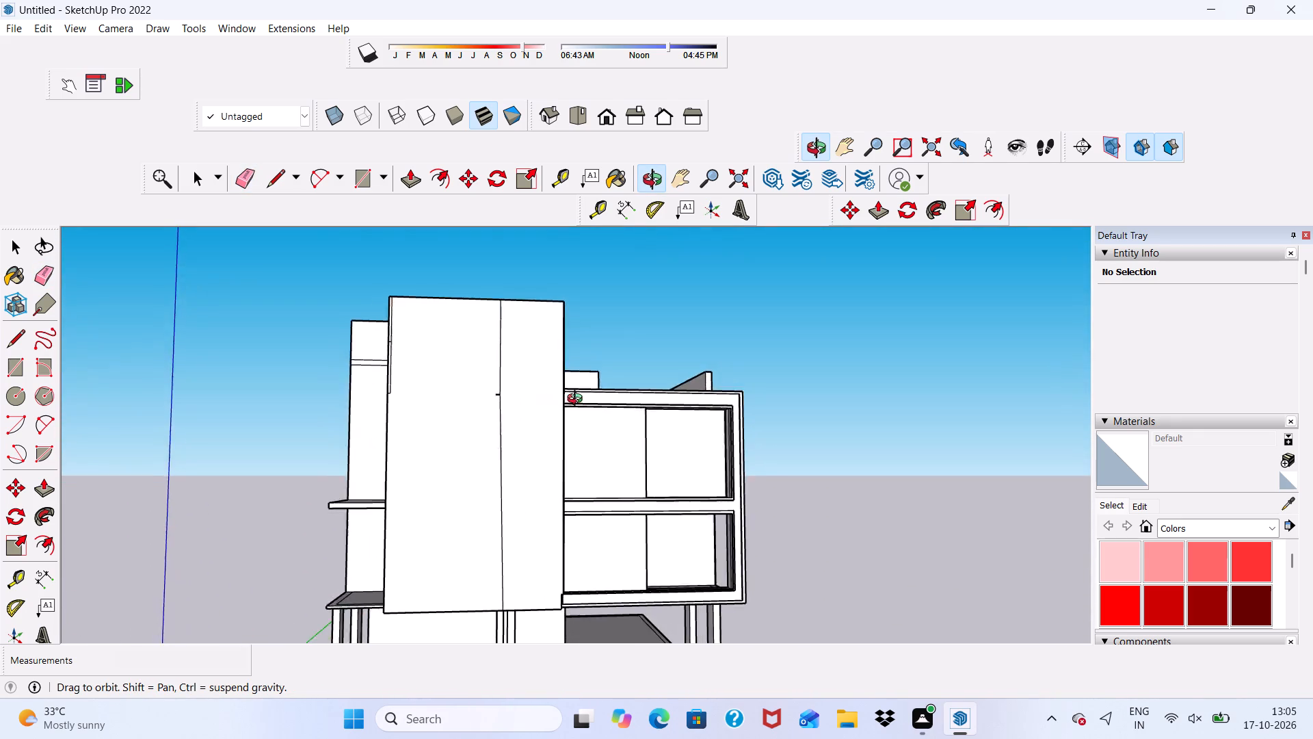
{"action": "middle_click_drag", "start_coordinate": [578, 400], "coordinate": [651, 429]}
{"action": "scroll", "coordinate": [497, 400], "scroll_direction": "up", "scroll_amount": 5}
{"action": "scroll", "coordinate": [521, 398], "scroll_direction": "down", "scroll_amount": 1}
{"action": "scroll", "coordinate": [558, 406], "scroll_direction": "up", "scroll_amount": 5}
{"action": "left_click_drag", "start_coordinate": [551, 411], "coordinate": [552, 424]}
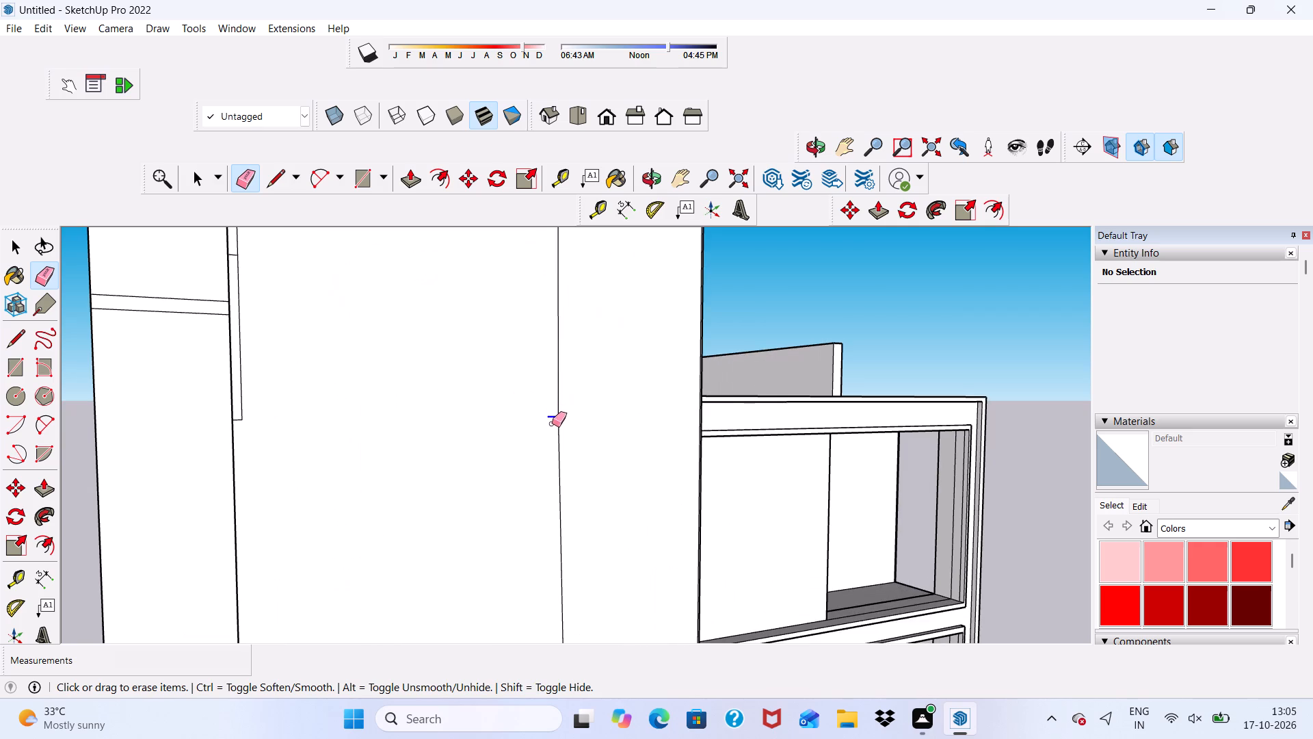
{"action": "left_click_drag", "start_coordinate": [552, 424], "coordinate": [552, 435]}
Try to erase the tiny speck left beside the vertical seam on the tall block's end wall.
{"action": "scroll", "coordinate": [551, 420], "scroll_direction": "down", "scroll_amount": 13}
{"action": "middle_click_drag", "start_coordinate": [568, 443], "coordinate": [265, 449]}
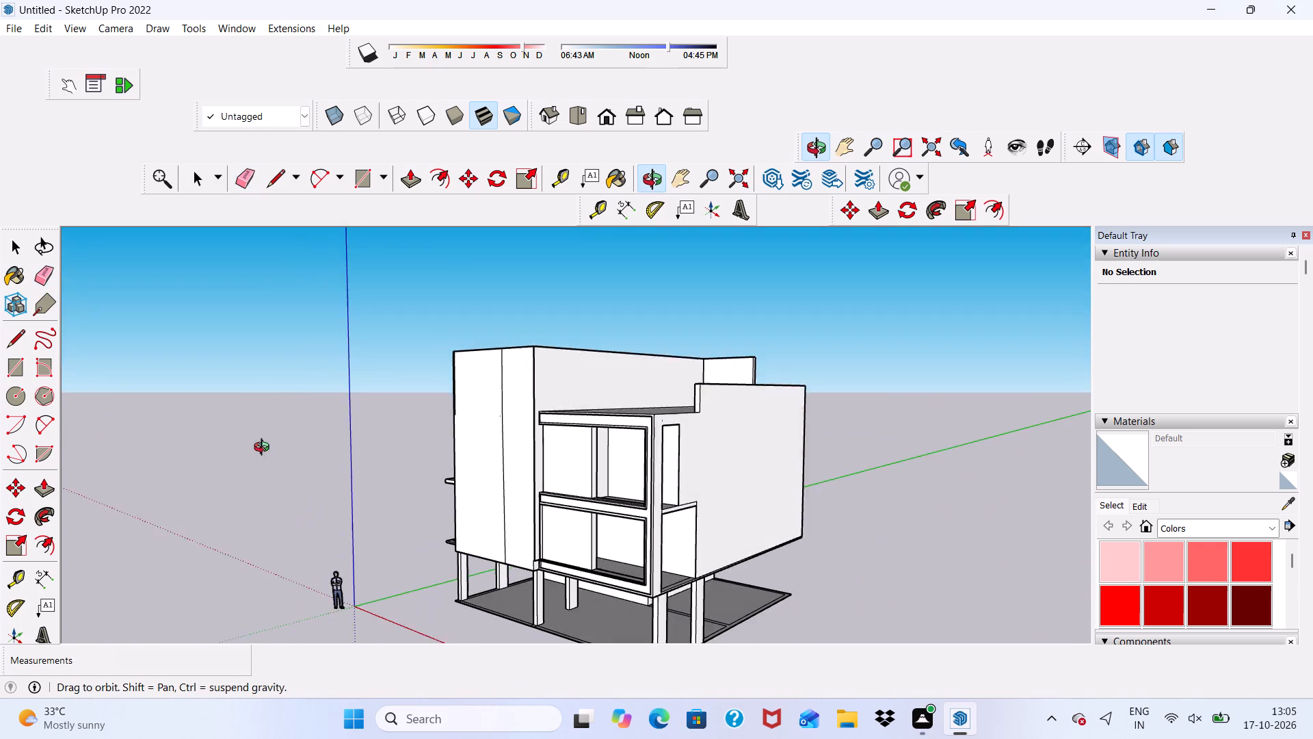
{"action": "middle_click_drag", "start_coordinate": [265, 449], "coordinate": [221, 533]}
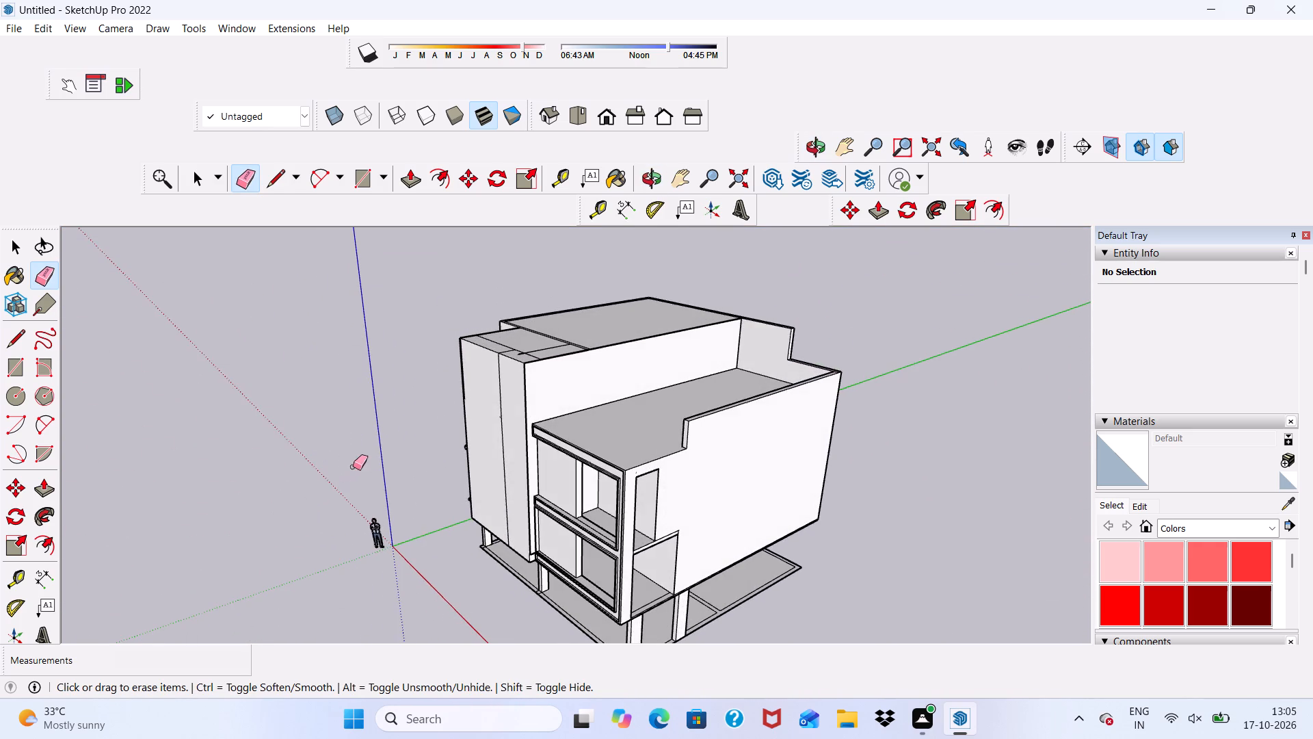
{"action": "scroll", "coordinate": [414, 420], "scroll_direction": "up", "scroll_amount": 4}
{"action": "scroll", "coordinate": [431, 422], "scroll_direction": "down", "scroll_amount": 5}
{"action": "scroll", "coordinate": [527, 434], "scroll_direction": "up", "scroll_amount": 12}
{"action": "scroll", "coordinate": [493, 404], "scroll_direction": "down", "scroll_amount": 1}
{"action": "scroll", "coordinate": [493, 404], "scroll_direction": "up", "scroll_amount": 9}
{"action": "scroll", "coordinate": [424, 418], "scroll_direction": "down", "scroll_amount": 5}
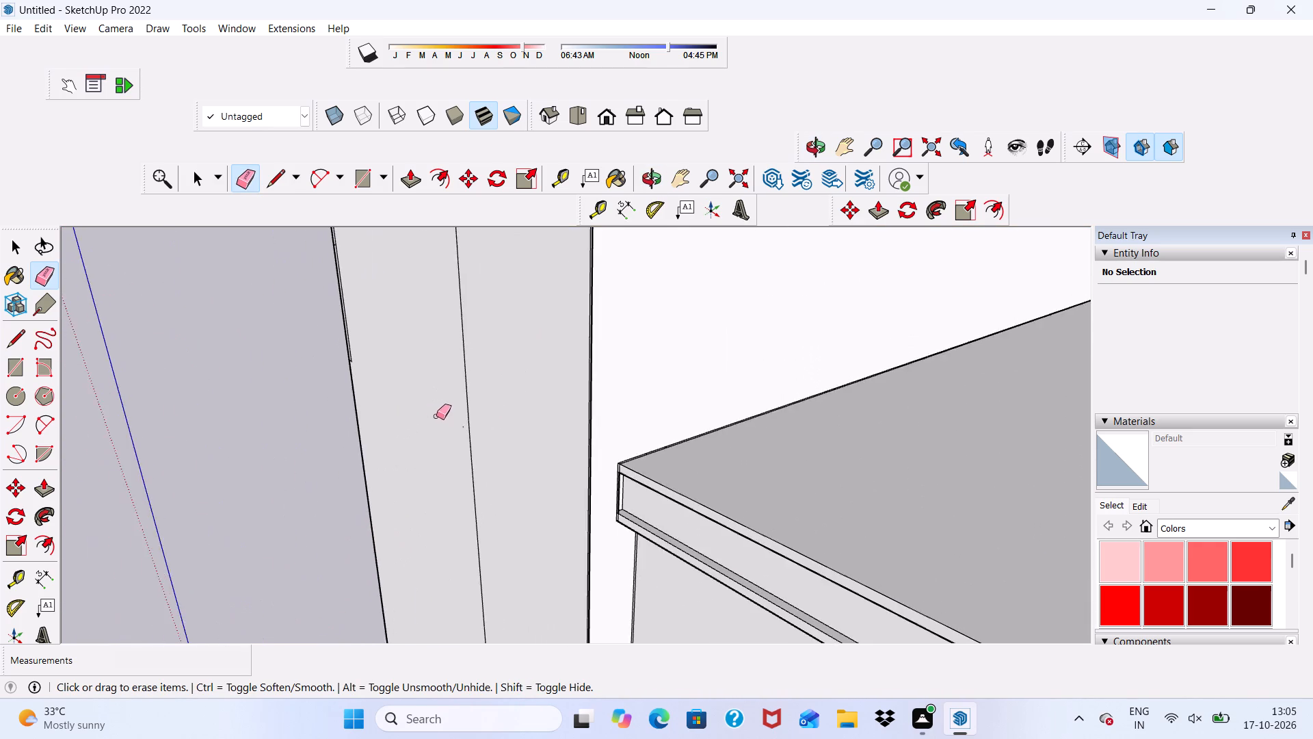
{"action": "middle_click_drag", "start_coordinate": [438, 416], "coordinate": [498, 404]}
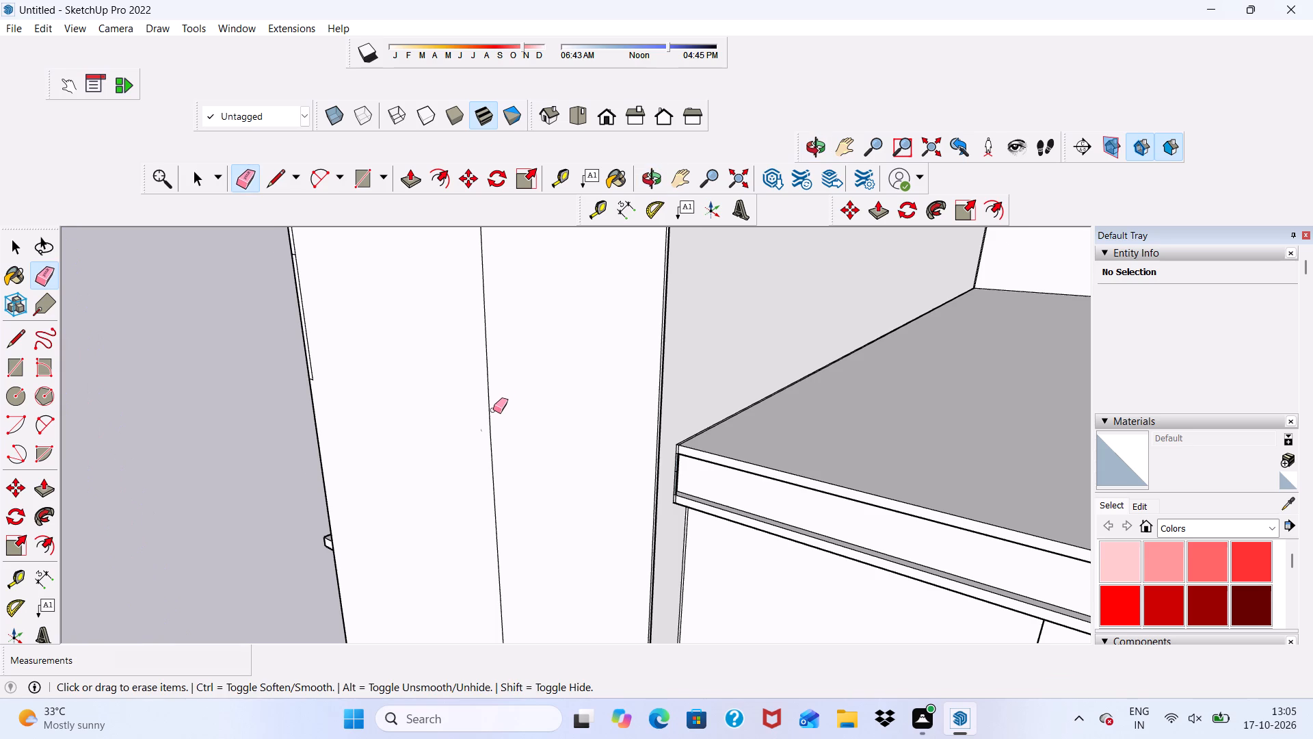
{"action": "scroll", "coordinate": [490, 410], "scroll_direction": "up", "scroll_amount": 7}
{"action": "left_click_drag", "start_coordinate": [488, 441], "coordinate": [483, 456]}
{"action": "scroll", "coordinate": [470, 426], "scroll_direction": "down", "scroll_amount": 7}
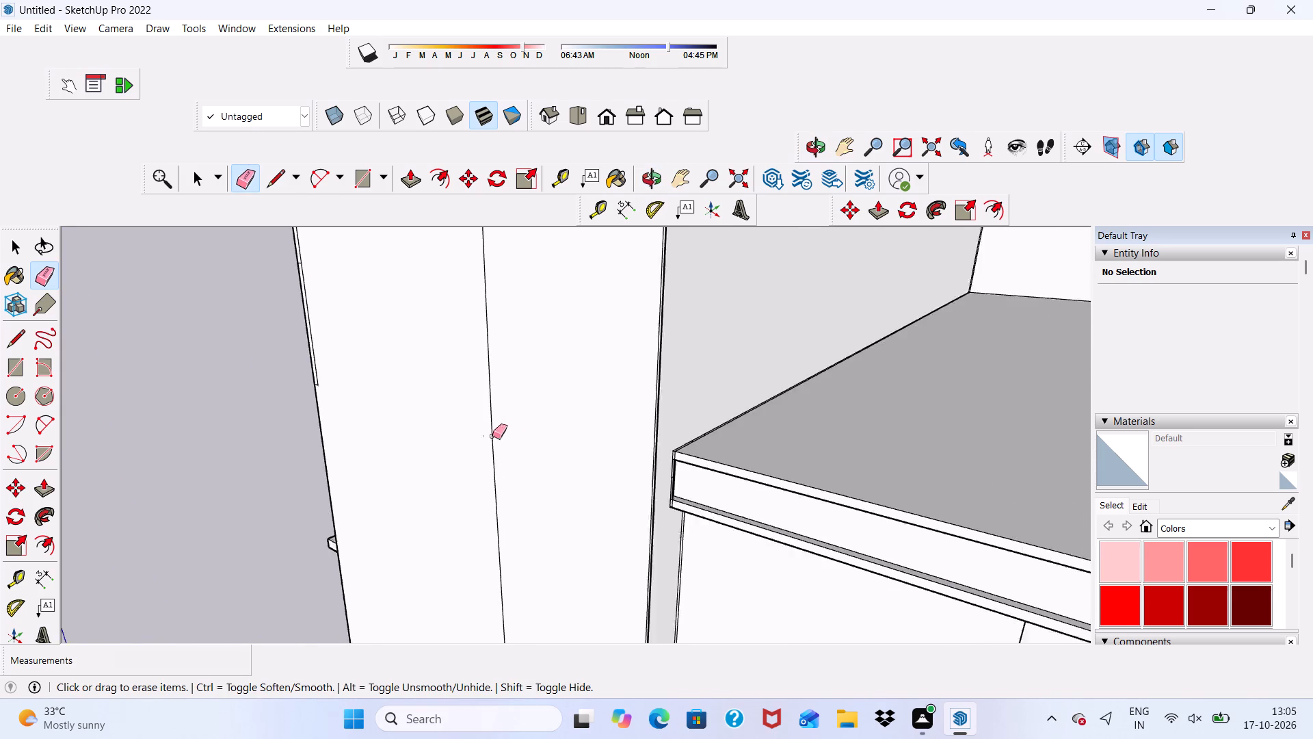
Erase the thin strip outline and its short ticks along the outer vertical edge of the end wall.
{"action": "scroll", "coordinate": [492, 436], "scroll_direction": "down", "scroll_amount": 3}
{"action": "middle_click_drag", "start_coordinate": [479, 446], "coordinate": [575, 450]}
{"action": "scroll", "coordinate": [368, 366], "scroll_direction": "up", "scroll_amount": 10}
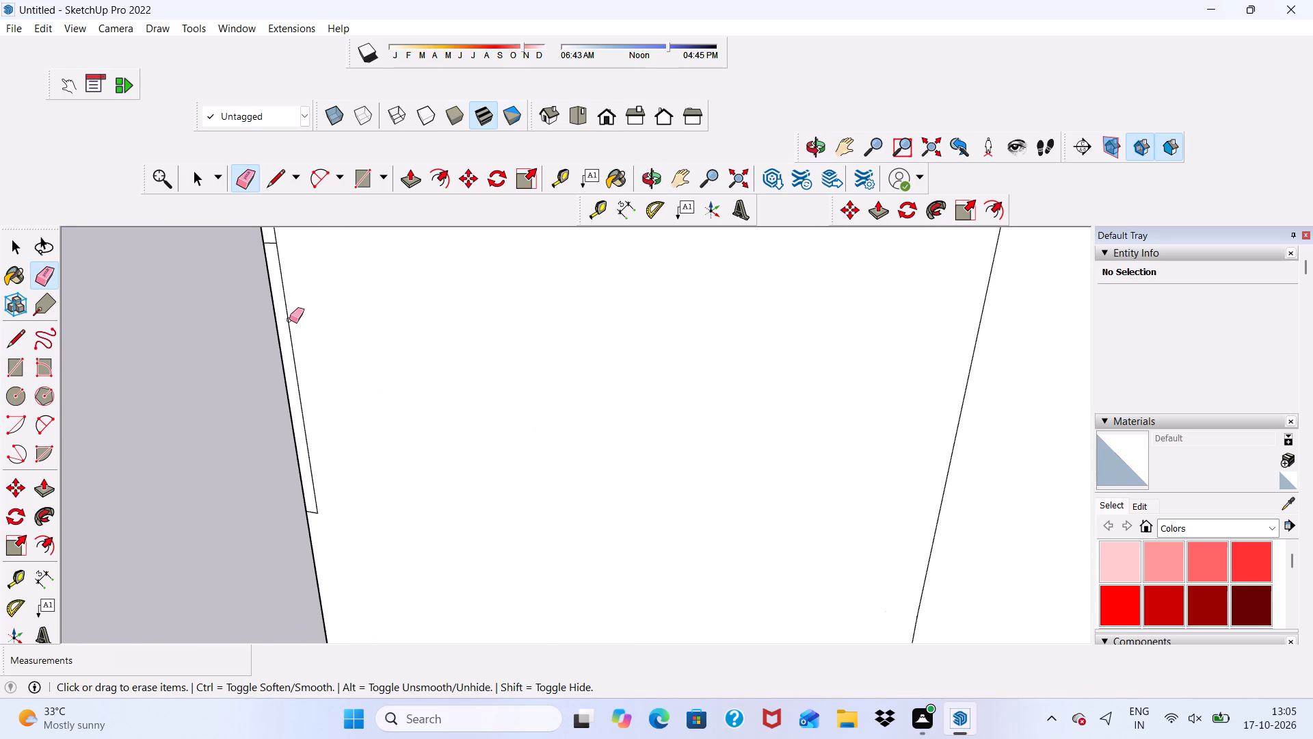
{"action": "left_click_drag", "start_coordinate": [282, 307], "coordinate": [293, 346]}
{"action": "scroll", "coordinate": [308, 452], "scroll_direction": "up", "scroll_amount": 3}
{"action": "left_click_drag", "start_coordinate": [317, 547], "coordinate": [317, 562]}
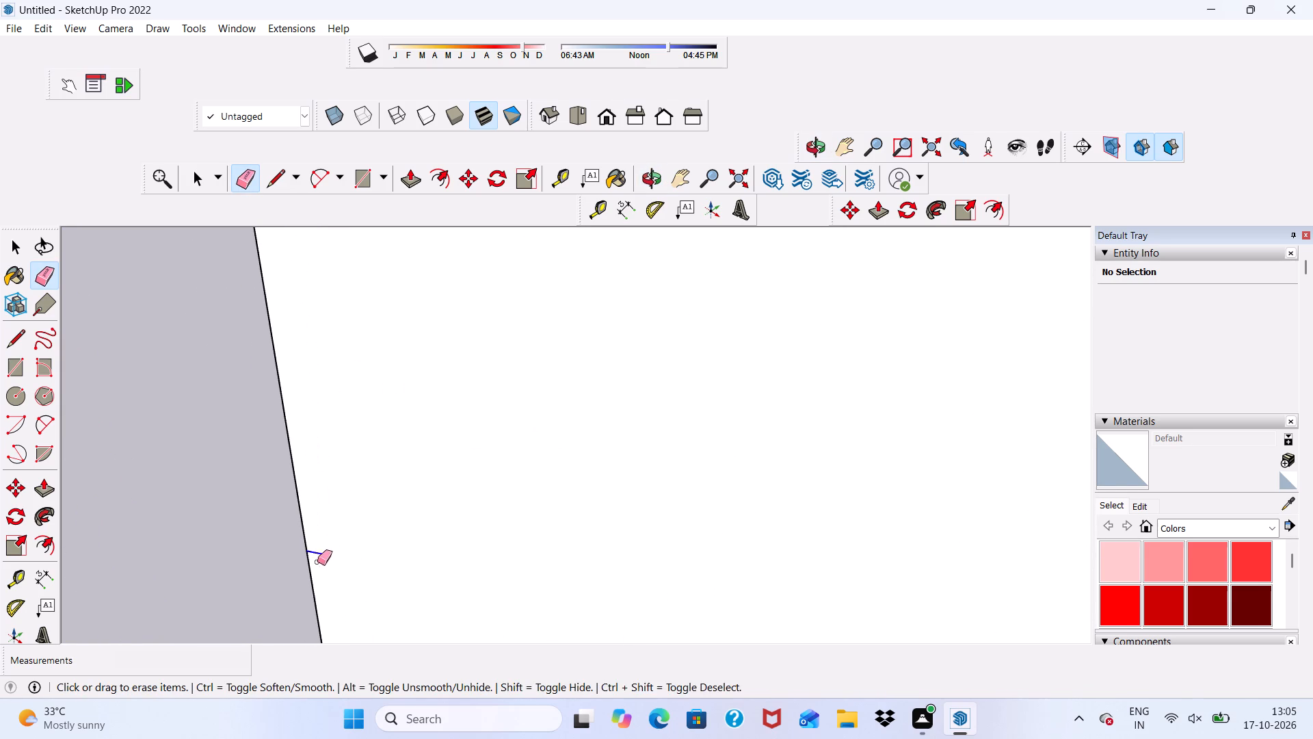
{"action": "left_click_drag", "start_coordinate": [317, 562], "coordinate": [317, 563]}
{"action": "scroll", "coordinate": [339, 534], "scroll_direction": "down", "scroll_amount": 19}
{"action": "scroll", "coordinate": [429, 489], "scroll_direction": "up", "scroll_amount": 14}
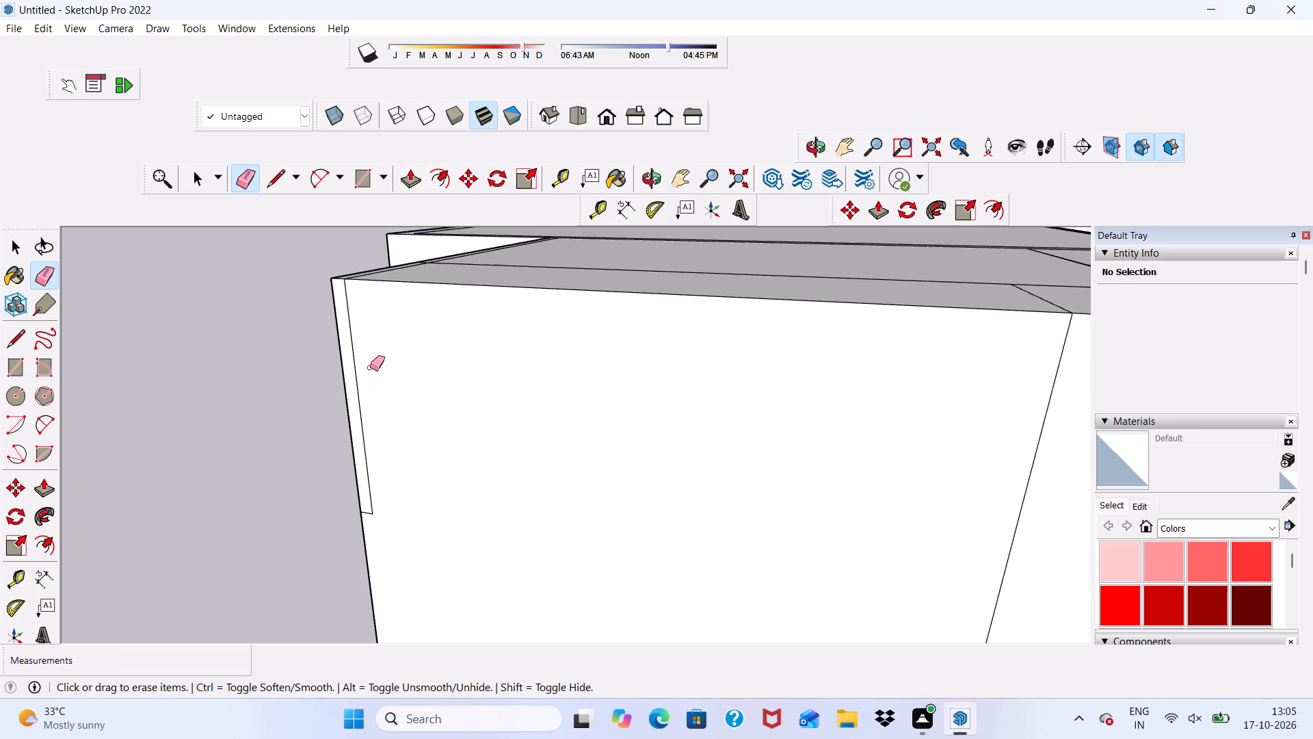
{"action": "scroll", "coordinate": [370, 367], "scroll_direction": "up", "scroll_amount": 3}
{"action": "left_click_drag", "start_coordinate": [352, 380], "coordinate": [346, 402]}
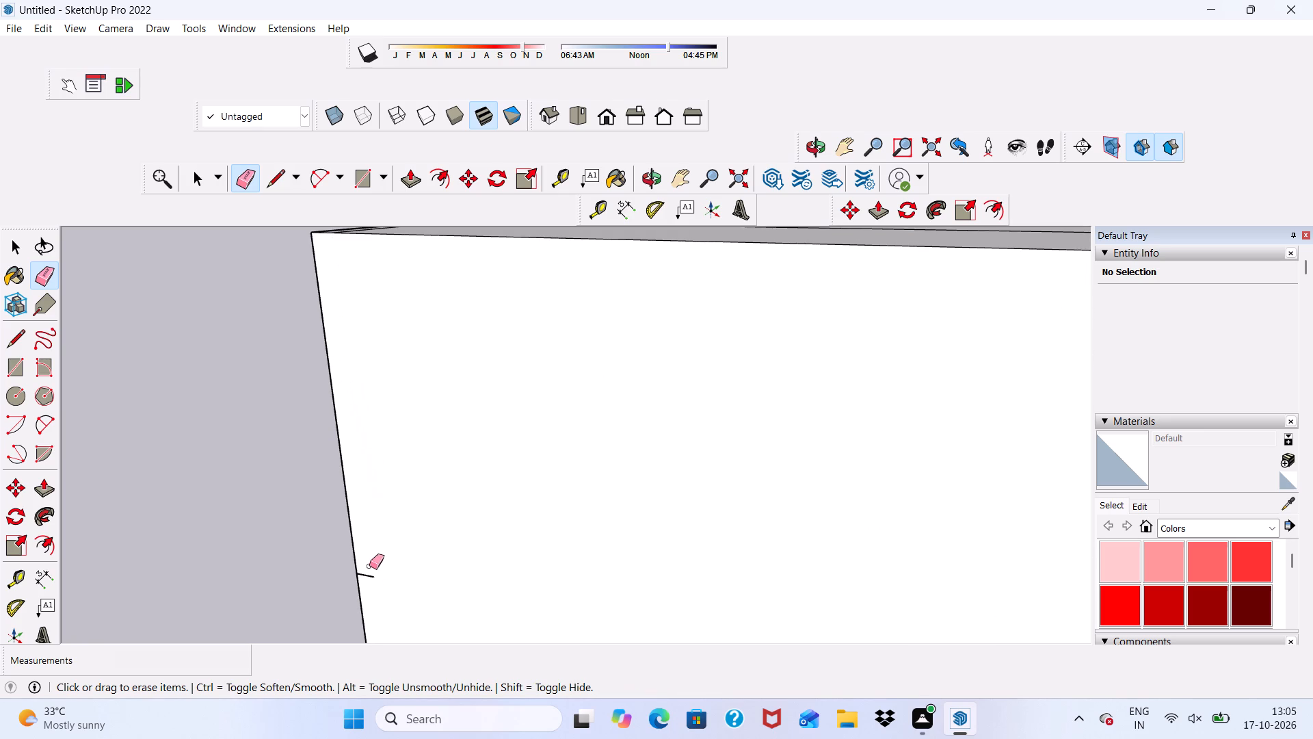
{"action": "left_click_drag", "start_coordinate": [368, 562], "coordinate": [368, 589]}
Erase the seam line parallel to the roof's front edge near the outer corner, including its leftover stub.
{"action": "scroll", "coordinate": [373, 585], "scroll_direction": "down", "scroll_amount": 13}
{"action": "middle_click_drag", "start_coordinate": [436, 512], "coordinate": [449, 614]}
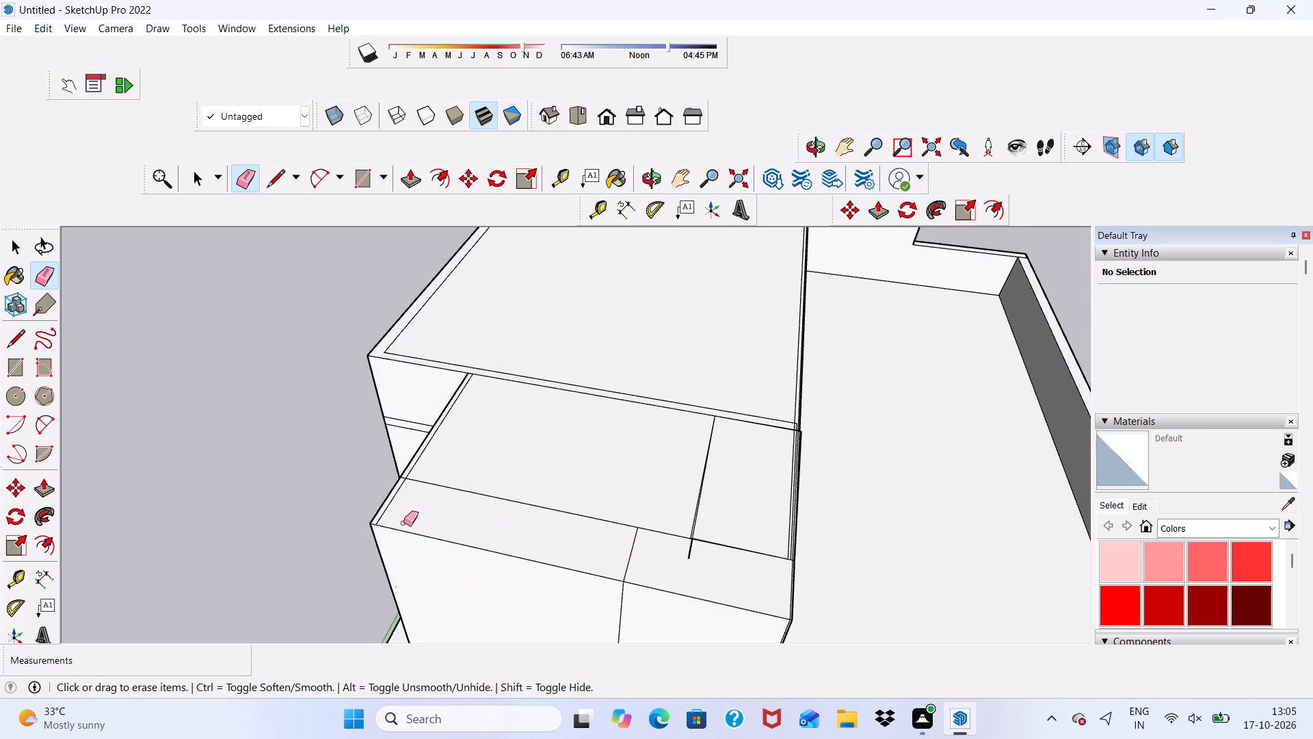
{"action": "scroll", "coordinate": [401, 517], "scroll_direction": "up", "scroll_amount": 10}
{"action": "left_click", "coordinate": [384, 492]}
{"action": "left_click_drag", "start_coordinate": [432, 414], "coordinate": [436, 430]}
{"action": "left_click", "coordinate": [434, 433]}
{"action": "scroll", "coordinate": [433, 438], "scroll_direction": "down", "scroll_amount": 2}
{"action": "scroll", "coordinate": [430, 432], "scroll_direction": "up", "scroll_amount": 2}
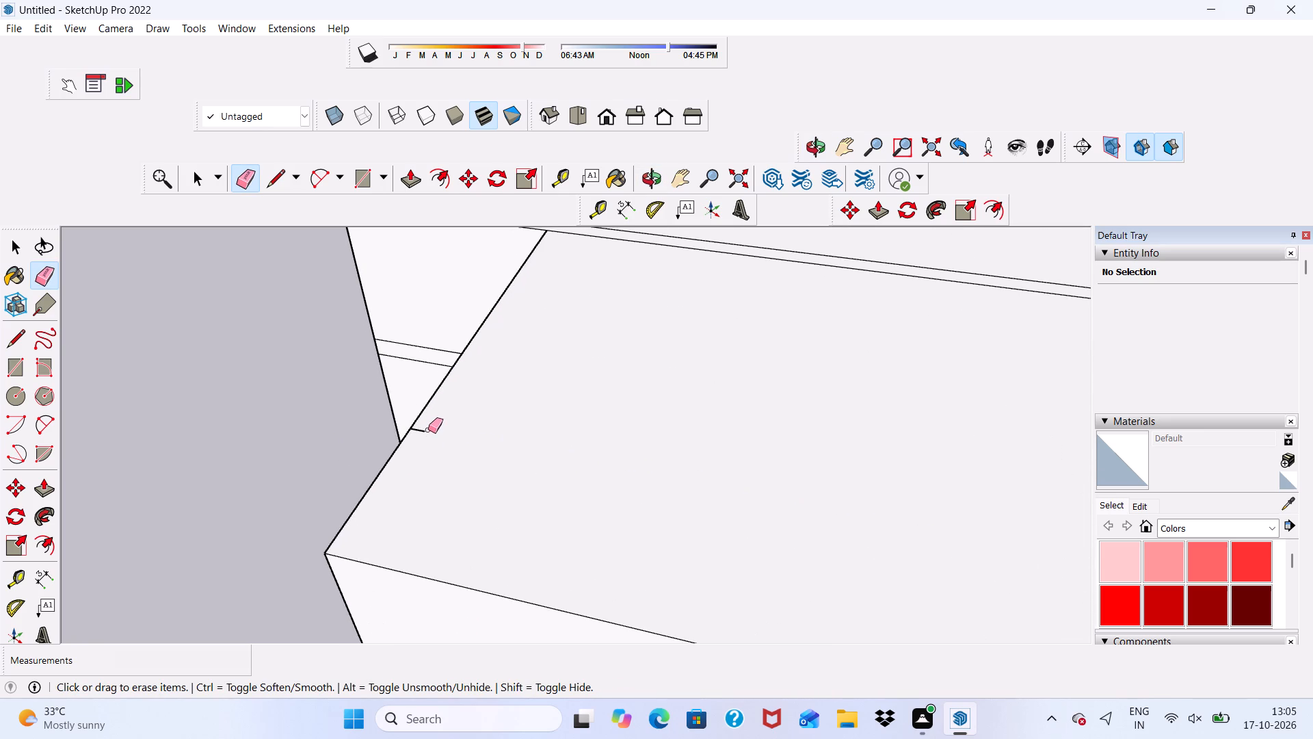
{"action": "left_click_drag", "start_coordinate": [423, 430], "coordinate": [415, 435]}
Erase the remaining seam segments and cross lines on the roof of the tall block's projecting front part.
{"action": "scroll", "coordinate": [443, 471], "scroll_direction": "down", "scroll_amount": 12}
{"action": "scroll", "coordinate": [706, 510], "scroll_direction": "up", "scroll_amount": 6}
{"action": "left_click_drag", "start_coordinate": [685, 467], "coordinate": [690, 476]}
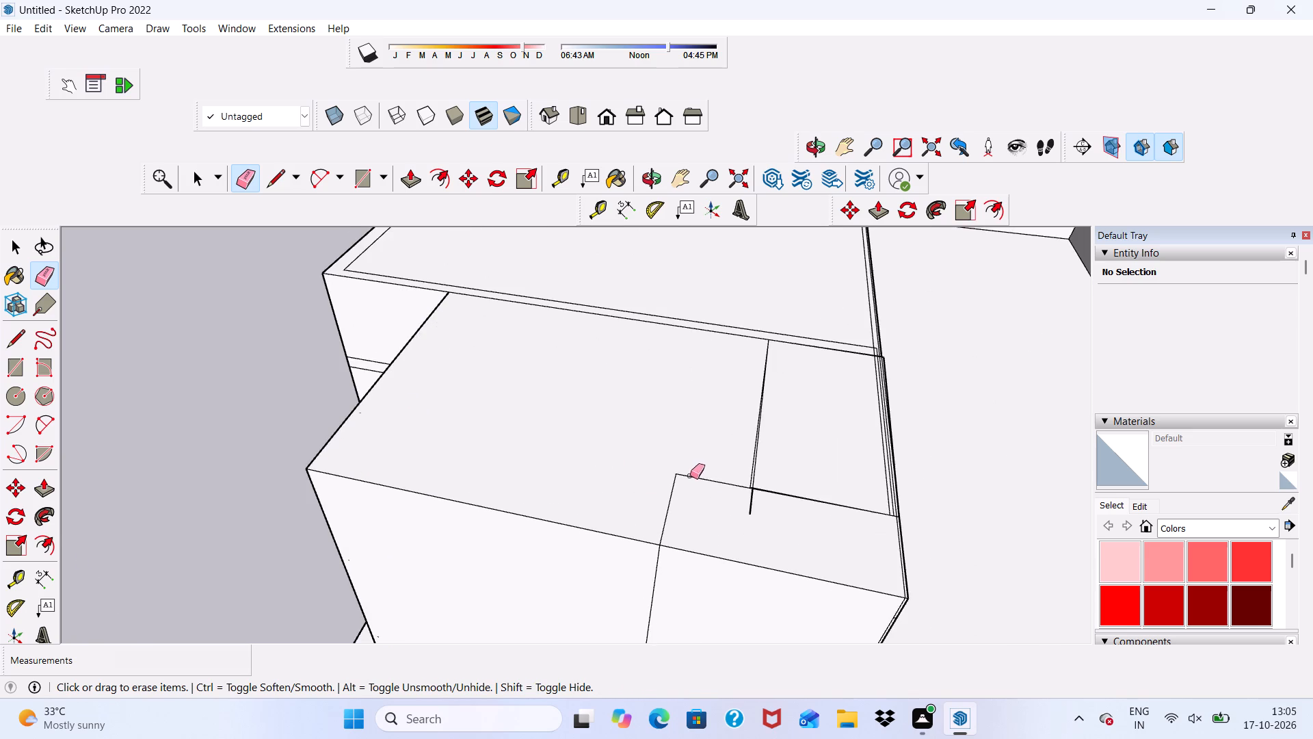
{"action": "left_click_drag", "start_coordinate": [690, 476], "coordinate": [659, 539]}
{"action": "left_click_drag", "start_coordinate": [652, 529], "coordinate": [665, 521]}
{"action": "left_click", "coordinate": [665, 521]}
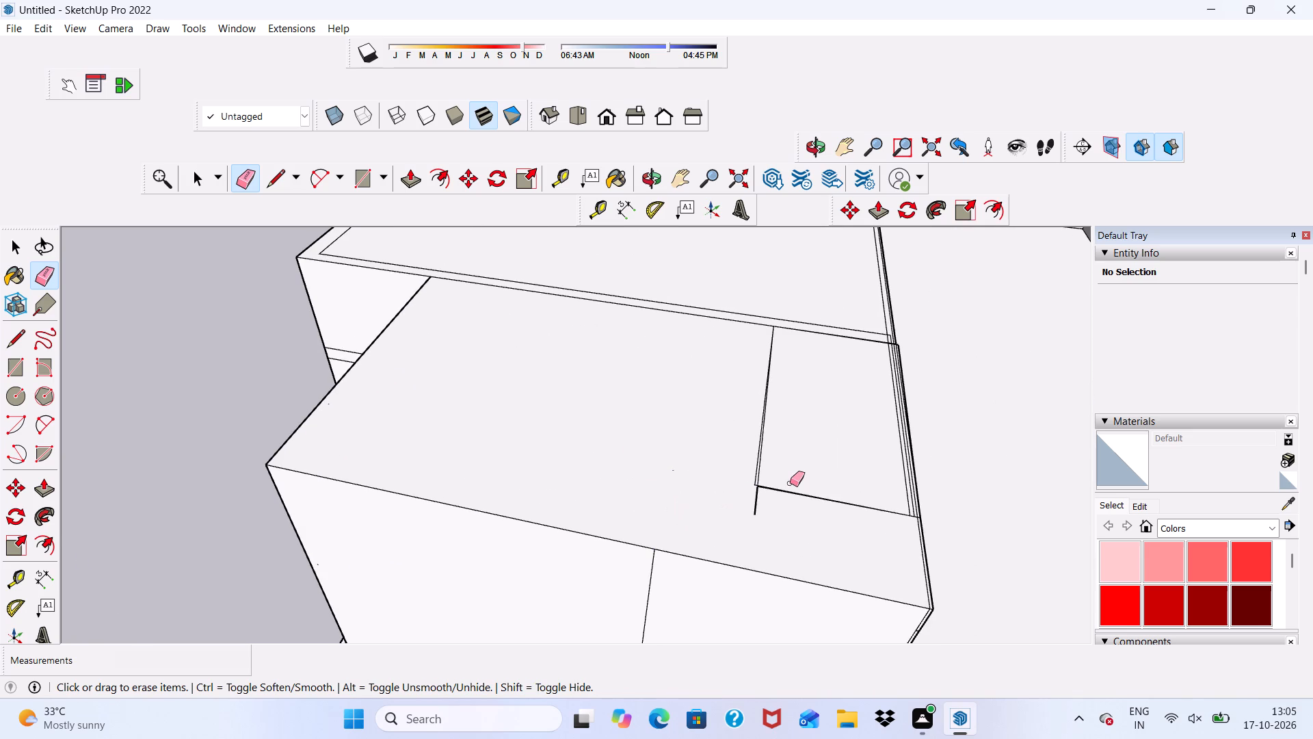
{"action": "left_click_drag", "start_coordinate": [790, 483], "coordinate": [790, 493]}
{"action": "left_click_drag", "start_coordinate": [766, 502], "coordinate": [737, 509]}
{"action": "left_click_drag", "start_coordinate": [741, 457], "coordinate": [772, 396]}
{"action": "left_click_drag", "start_coordinate": [771, 370], "coordinate": [770, 356]}
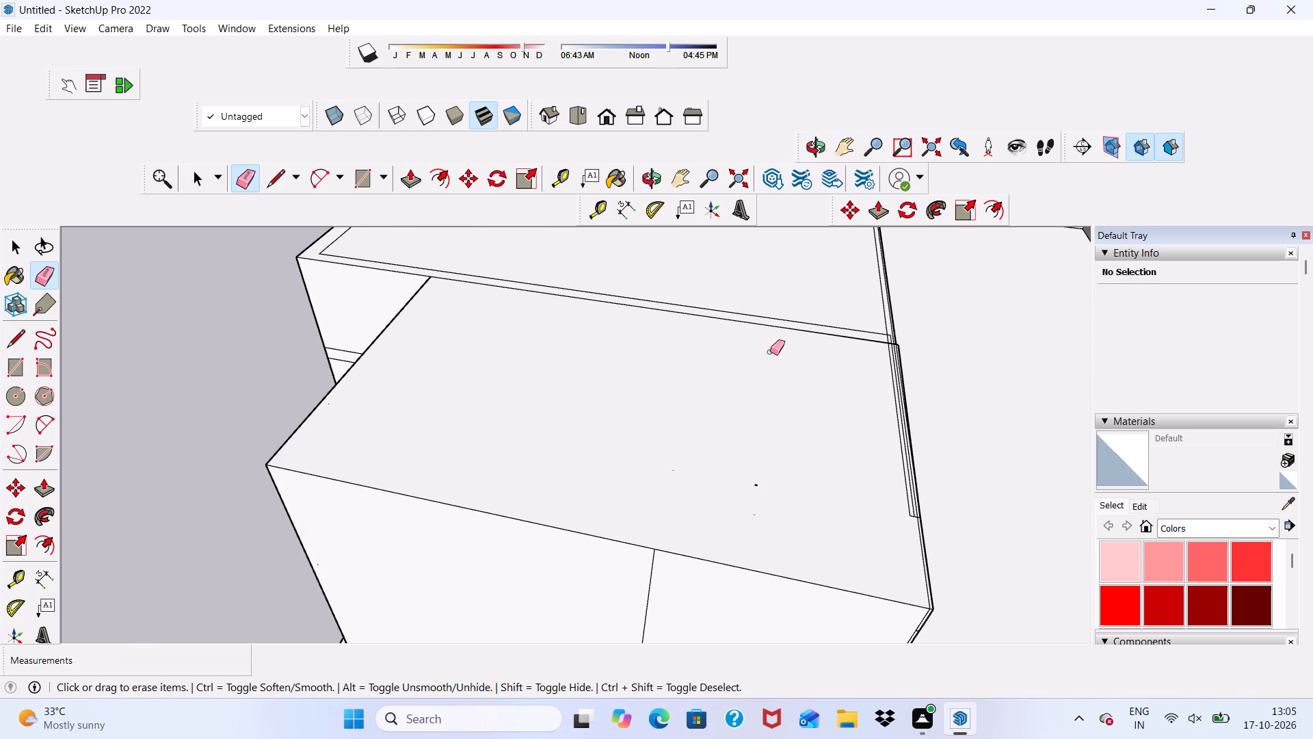
Erase the double line separating the projecting front part's roof from the main roof.
{"action": "left_click_drag", "start_coordinate": [771, 321], "coordinate": [809, 317]}
{"action": "left_click", "coordinate": [809, 317]}
{"action": "scroll", "coordinate": [639, 385], "scroll_direction": "down", "scroll_amount": 6}
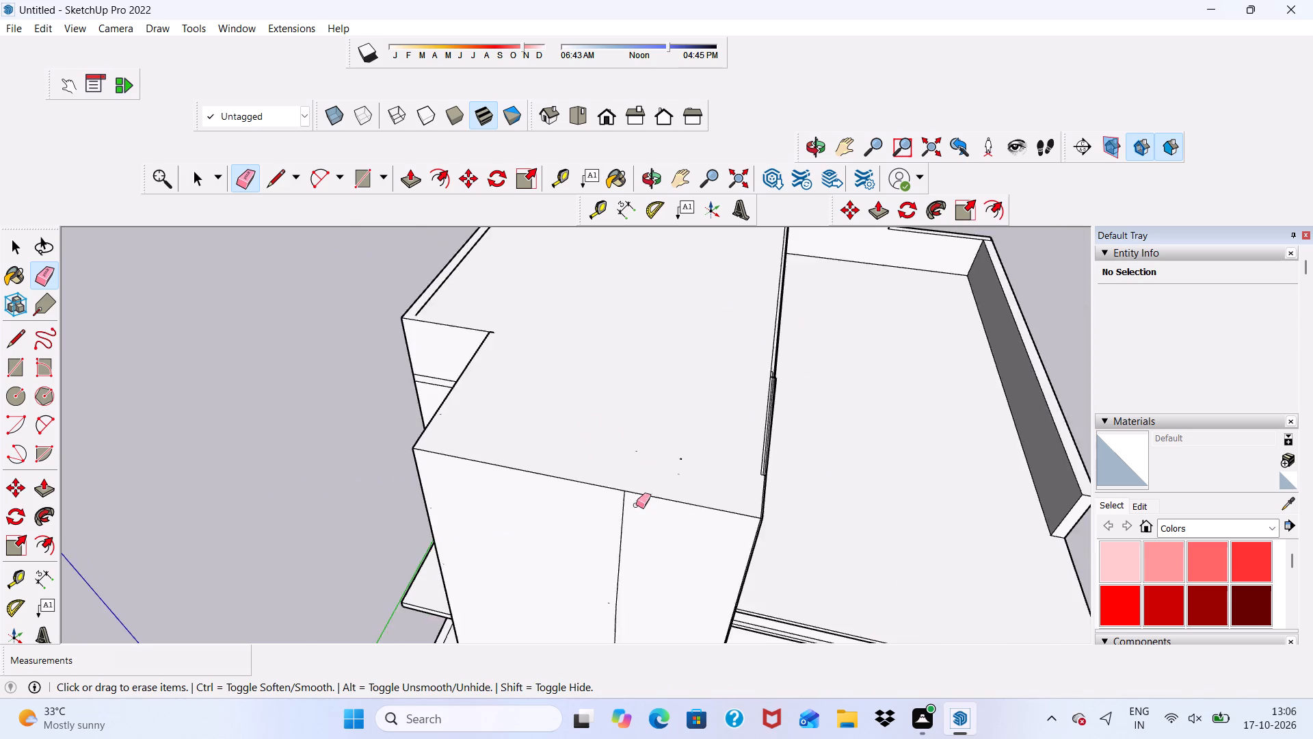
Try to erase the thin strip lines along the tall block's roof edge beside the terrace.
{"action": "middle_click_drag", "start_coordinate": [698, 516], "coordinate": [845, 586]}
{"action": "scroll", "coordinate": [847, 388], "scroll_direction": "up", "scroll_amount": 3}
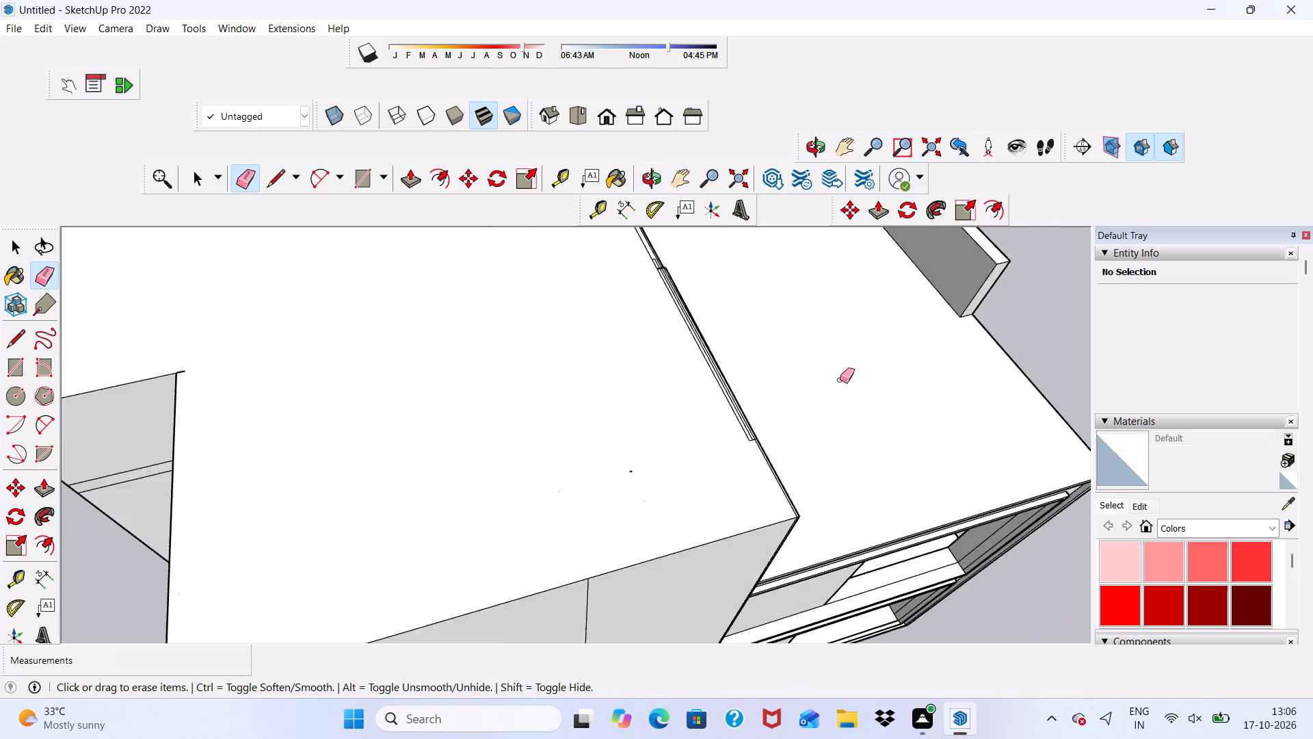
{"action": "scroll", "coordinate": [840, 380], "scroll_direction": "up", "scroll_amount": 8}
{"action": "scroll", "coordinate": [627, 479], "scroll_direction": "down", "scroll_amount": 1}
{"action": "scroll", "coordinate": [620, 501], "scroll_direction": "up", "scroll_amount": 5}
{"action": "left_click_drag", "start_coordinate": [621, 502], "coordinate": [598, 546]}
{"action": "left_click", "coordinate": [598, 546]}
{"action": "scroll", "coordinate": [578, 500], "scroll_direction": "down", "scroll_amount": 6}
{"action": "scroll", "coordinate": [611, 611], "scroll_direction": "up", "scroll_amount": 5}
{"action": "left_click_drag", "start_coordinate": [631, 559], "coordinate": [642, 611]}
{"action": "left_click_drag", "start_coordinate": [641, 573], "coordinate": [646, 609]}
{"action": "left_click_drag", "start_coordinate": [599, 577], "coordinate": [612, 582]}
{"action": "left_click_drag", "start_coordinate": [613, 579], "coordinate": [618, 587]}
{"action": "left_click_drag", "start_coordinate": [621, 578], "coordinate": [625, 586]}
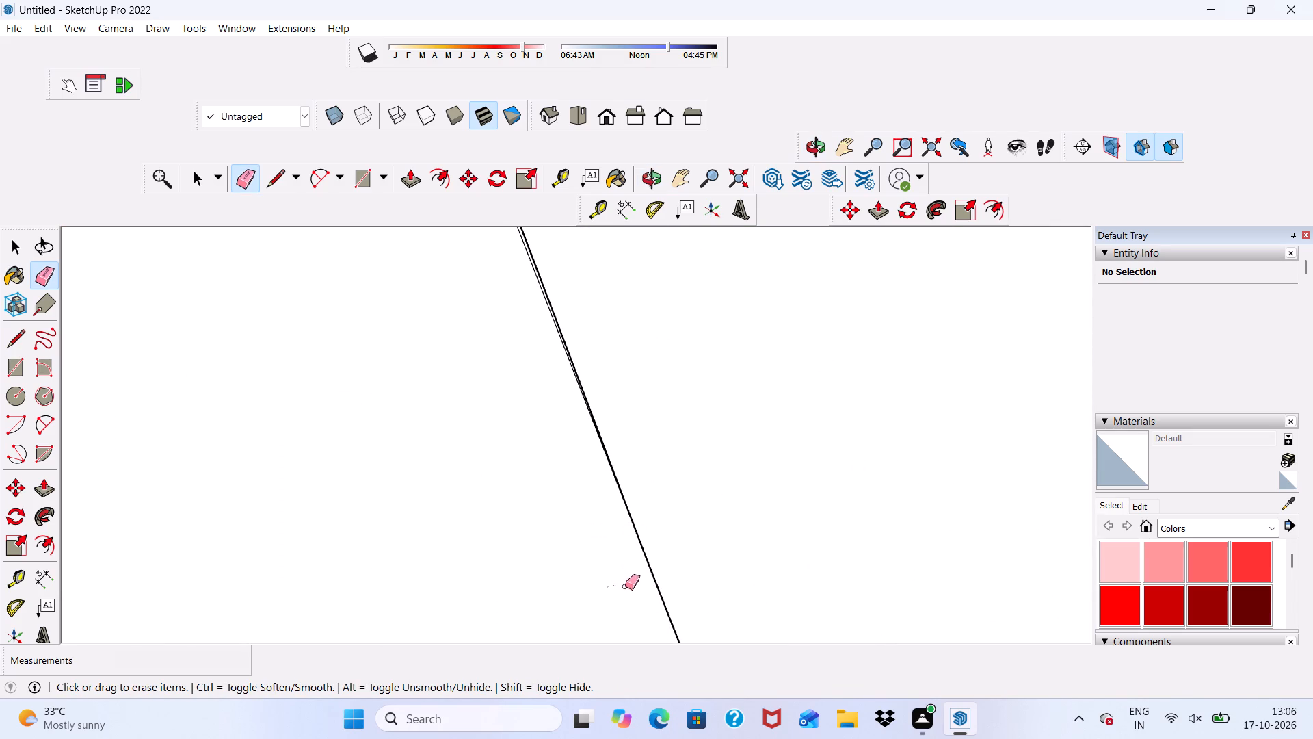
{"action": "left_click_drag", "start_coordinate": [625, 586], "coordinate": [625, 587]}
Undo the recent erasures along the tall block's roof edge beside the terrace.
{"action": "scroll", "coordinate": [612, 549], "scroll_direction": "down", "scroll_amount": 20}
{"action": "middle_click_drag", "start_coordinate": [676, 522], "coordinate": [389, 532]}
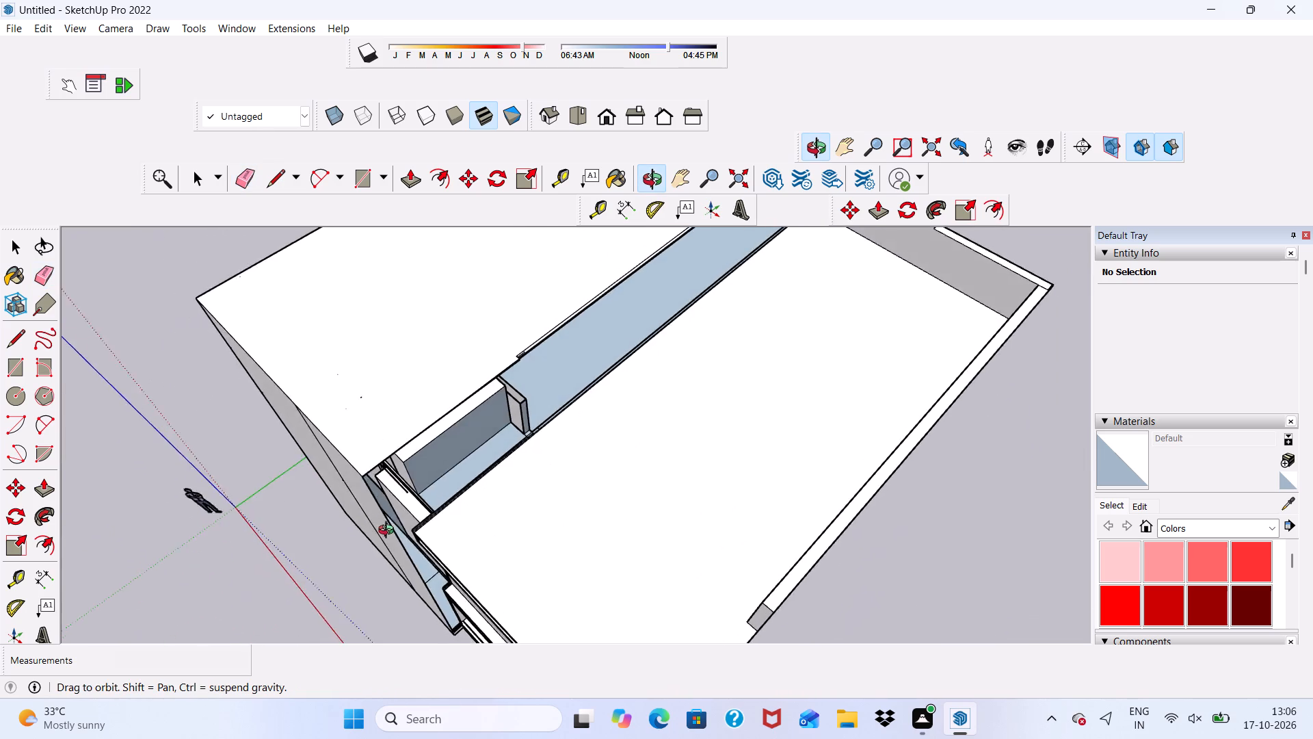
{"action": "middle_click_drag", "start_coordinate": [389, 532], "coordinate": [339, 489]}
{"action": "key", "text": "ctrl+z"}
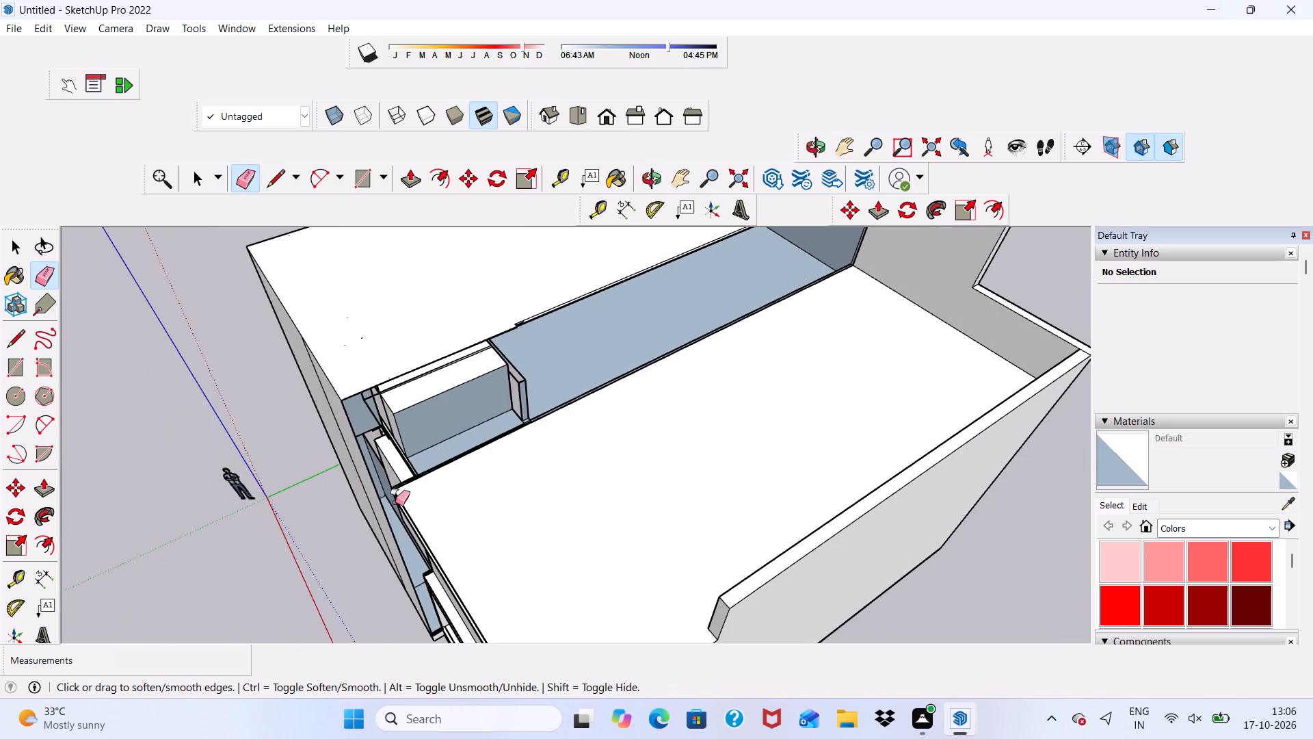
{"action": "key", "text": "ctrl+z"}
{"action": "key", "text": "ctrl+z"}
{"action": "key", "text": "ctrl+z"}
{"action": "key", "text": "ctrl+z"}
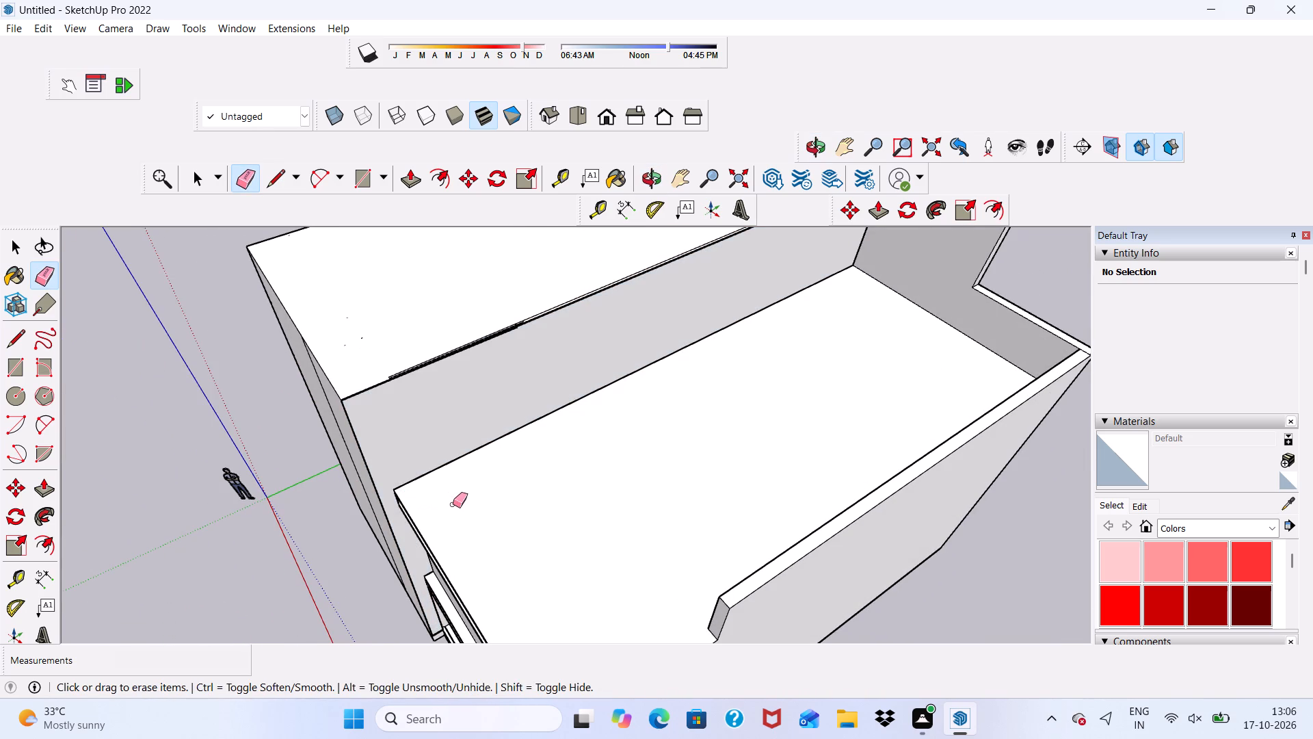
Soften the stray strip lines and short end ticks near the front of the tall block's terrace-side roof edge.
{"action": "scroll", "coordinate": [416, 375], "scroll_direction": "up", "scroll_amount": 17}
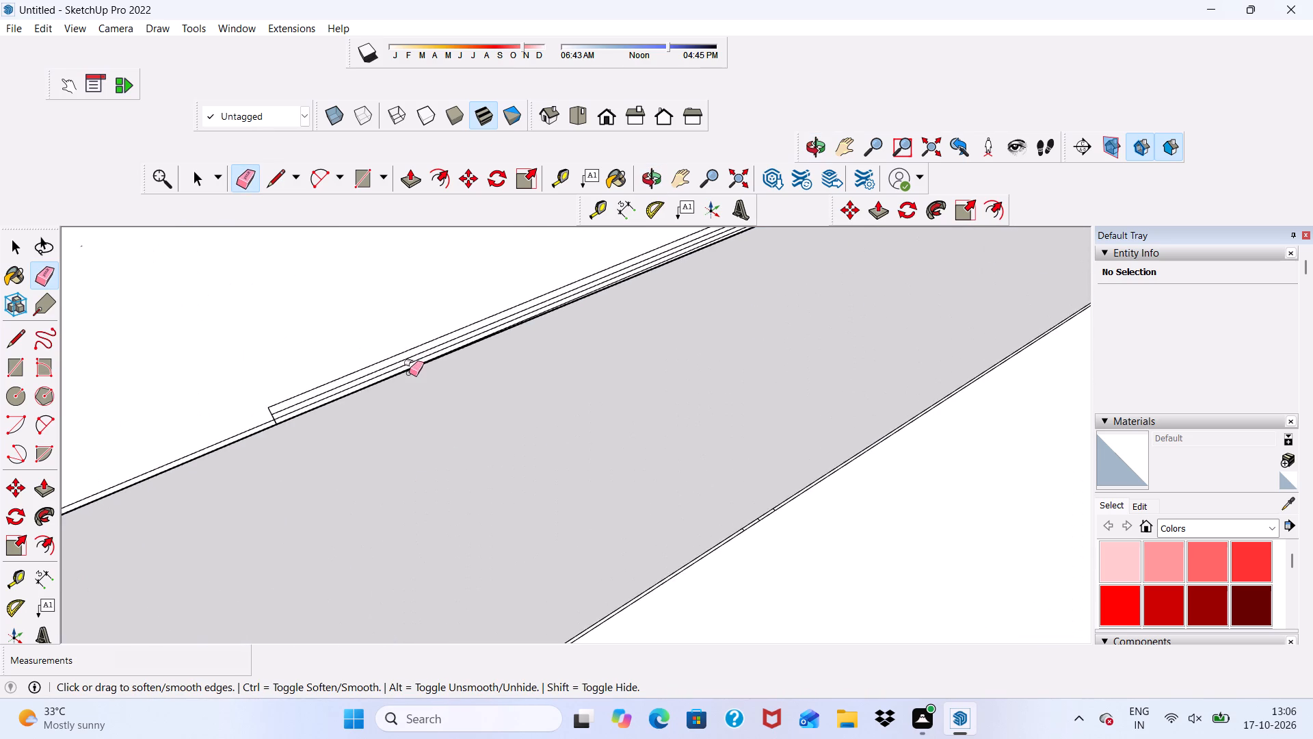
{"action": "scroll", "coordinate": [449, 381], "scroll_direction": "up", "scroll_amount": 3}
{"action": "scroll", "coordinate": [449, 381], "scroll_direction": "down", "scroll_amount": 7}
{"action": "scroll", "coordinate": [321, 450], "scroll_direction": "up", "scroll_amount": 6}
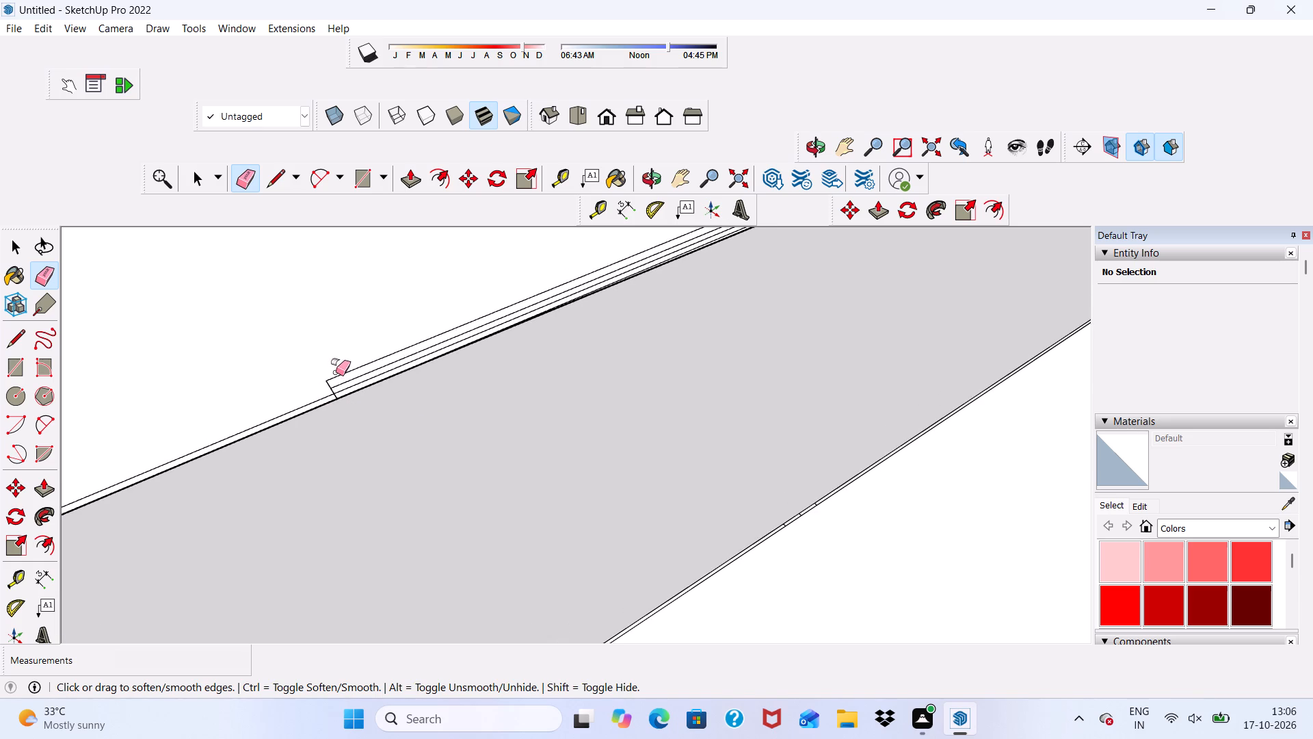
{"action": "left_click", "coordinate": [336, 372]}
{"action": "left_click", "coordinate": [332, 377]}
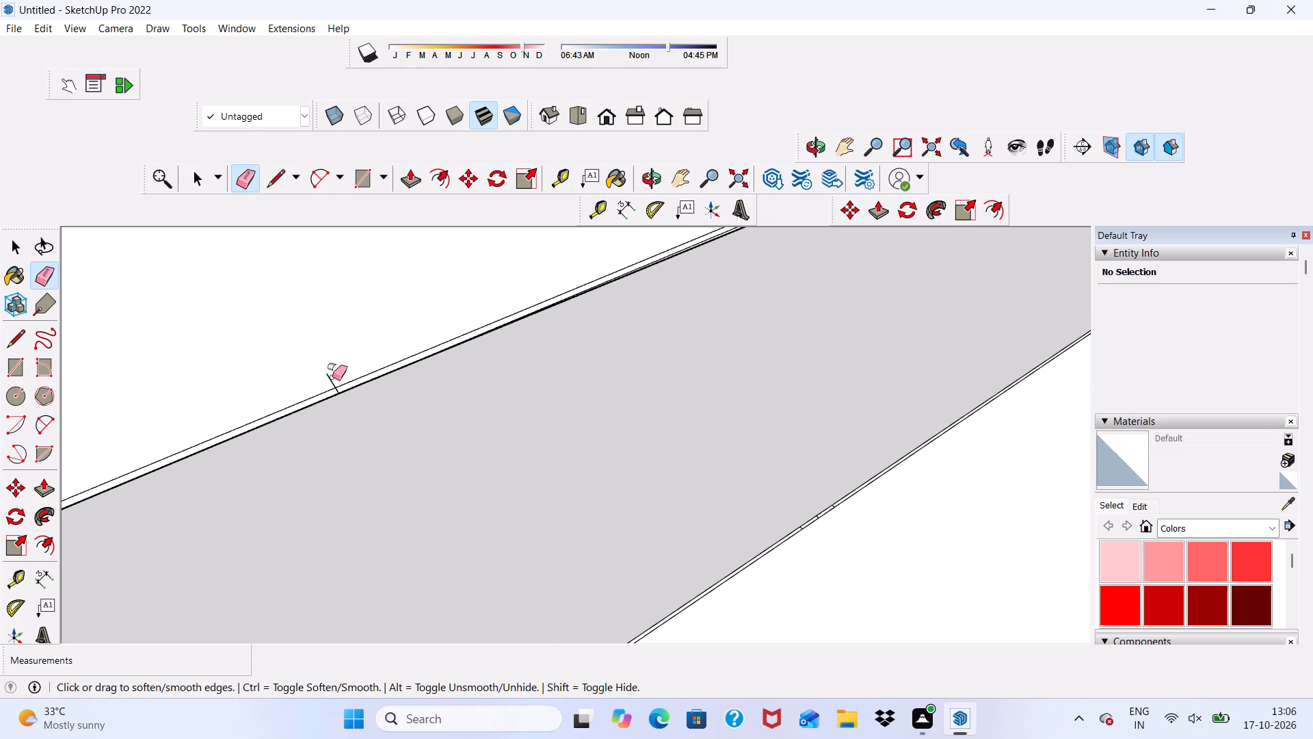
{"action": "left_click_drag", "start_coordinate": [323, 380], "coordinate": [333, 378]}
{"action": "scroll", "coordinate": [333, 396], "scroll_direction": "up", "scroll_amount": 9}
{"action": "left_click", "coordinate": [338, 384]}
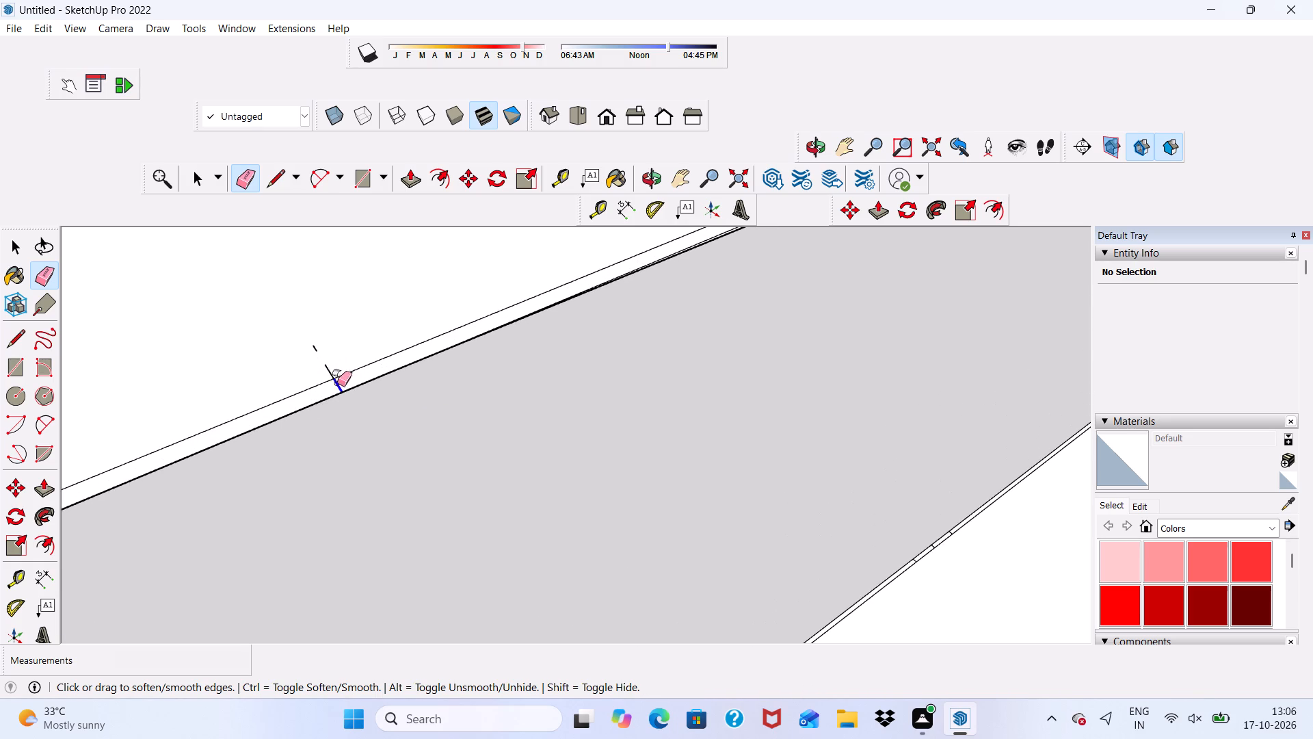
{"action": "left_click_drag", "start_coordinate": [332, 369], "coordinate": [322, 369]}
{"action": "left_click", "coordinate": [315, 344]}
{"action": "left_click", "coordinate": [315, 348]}
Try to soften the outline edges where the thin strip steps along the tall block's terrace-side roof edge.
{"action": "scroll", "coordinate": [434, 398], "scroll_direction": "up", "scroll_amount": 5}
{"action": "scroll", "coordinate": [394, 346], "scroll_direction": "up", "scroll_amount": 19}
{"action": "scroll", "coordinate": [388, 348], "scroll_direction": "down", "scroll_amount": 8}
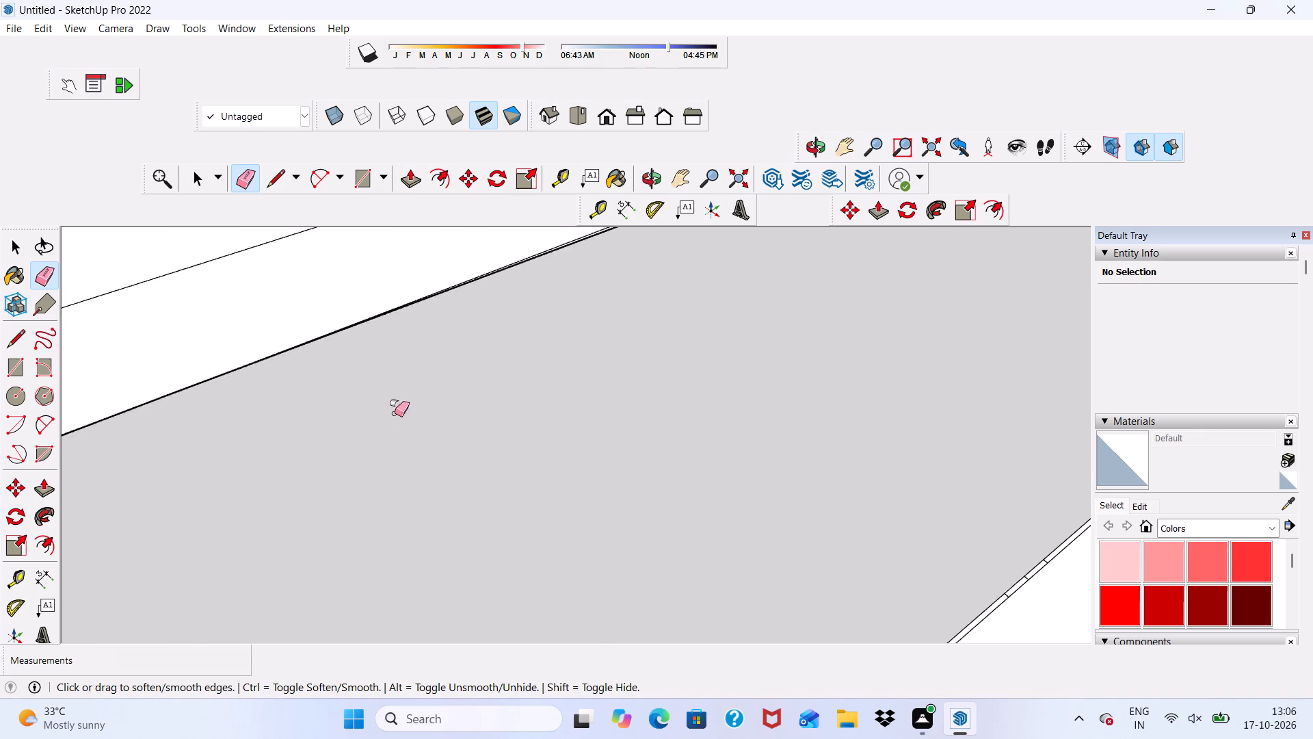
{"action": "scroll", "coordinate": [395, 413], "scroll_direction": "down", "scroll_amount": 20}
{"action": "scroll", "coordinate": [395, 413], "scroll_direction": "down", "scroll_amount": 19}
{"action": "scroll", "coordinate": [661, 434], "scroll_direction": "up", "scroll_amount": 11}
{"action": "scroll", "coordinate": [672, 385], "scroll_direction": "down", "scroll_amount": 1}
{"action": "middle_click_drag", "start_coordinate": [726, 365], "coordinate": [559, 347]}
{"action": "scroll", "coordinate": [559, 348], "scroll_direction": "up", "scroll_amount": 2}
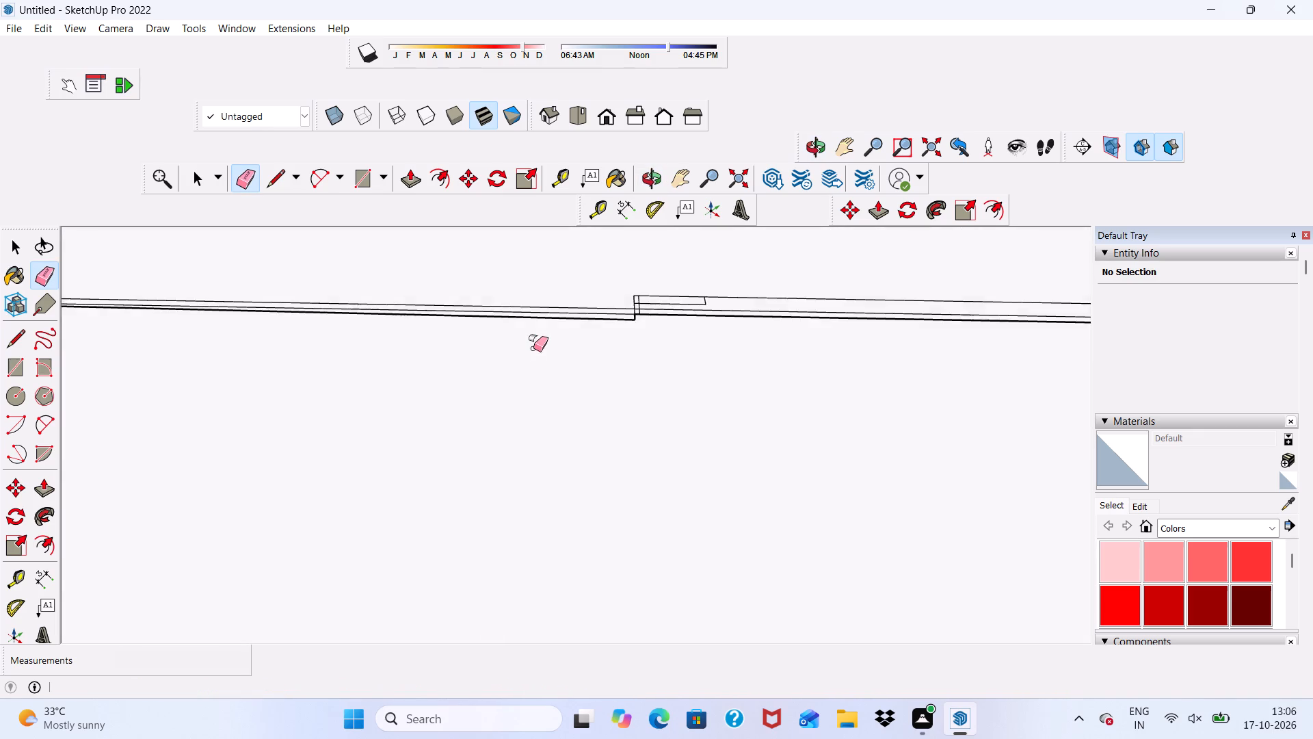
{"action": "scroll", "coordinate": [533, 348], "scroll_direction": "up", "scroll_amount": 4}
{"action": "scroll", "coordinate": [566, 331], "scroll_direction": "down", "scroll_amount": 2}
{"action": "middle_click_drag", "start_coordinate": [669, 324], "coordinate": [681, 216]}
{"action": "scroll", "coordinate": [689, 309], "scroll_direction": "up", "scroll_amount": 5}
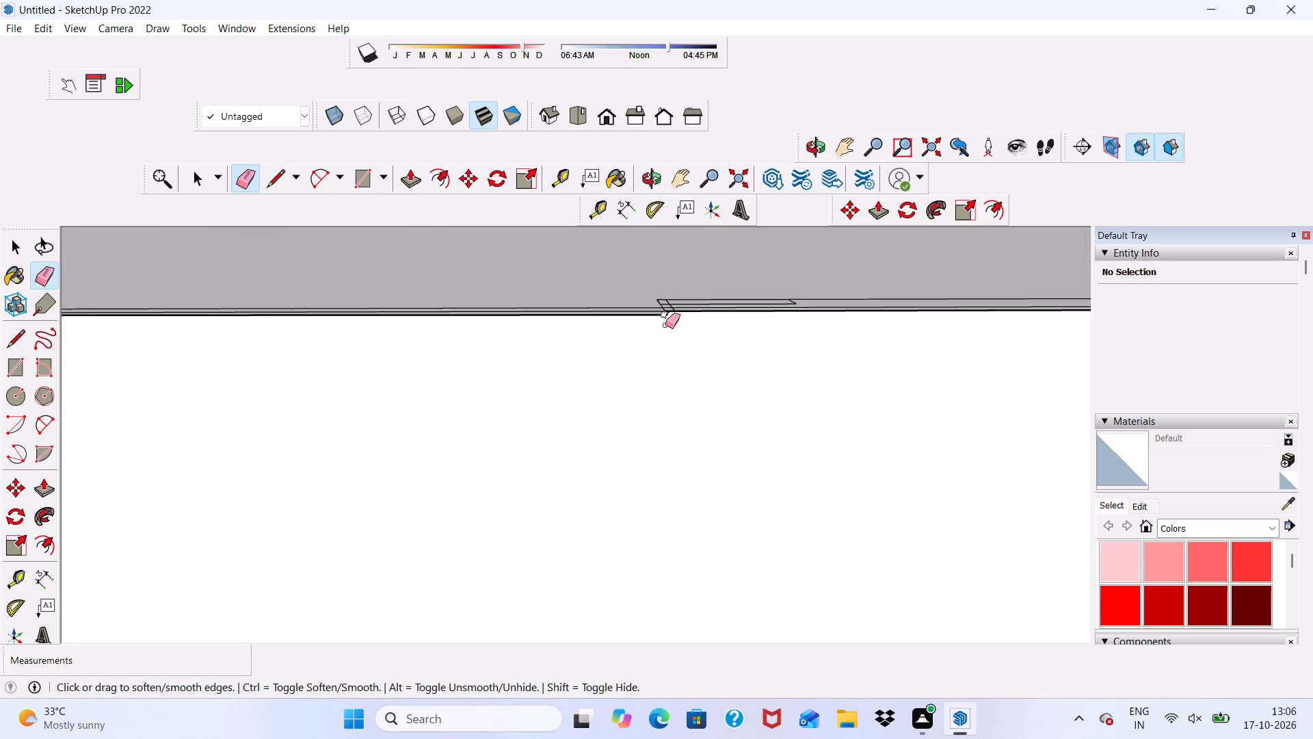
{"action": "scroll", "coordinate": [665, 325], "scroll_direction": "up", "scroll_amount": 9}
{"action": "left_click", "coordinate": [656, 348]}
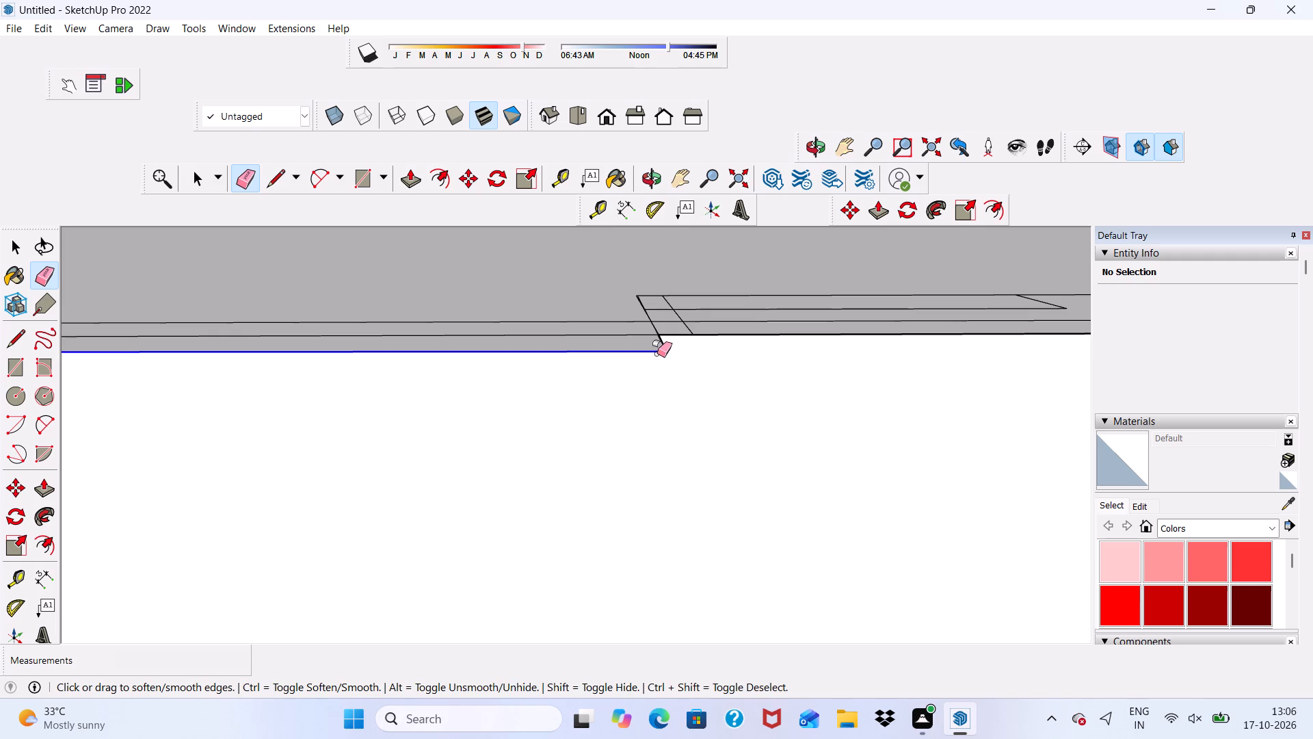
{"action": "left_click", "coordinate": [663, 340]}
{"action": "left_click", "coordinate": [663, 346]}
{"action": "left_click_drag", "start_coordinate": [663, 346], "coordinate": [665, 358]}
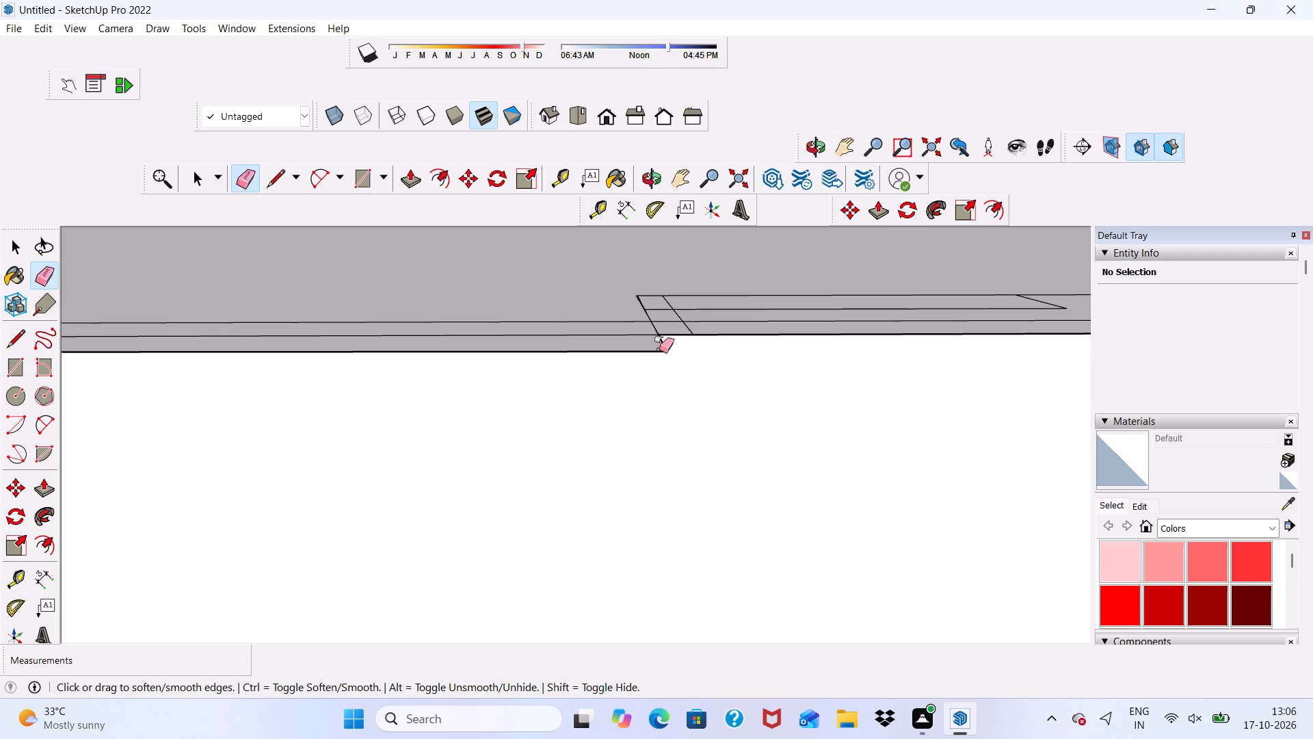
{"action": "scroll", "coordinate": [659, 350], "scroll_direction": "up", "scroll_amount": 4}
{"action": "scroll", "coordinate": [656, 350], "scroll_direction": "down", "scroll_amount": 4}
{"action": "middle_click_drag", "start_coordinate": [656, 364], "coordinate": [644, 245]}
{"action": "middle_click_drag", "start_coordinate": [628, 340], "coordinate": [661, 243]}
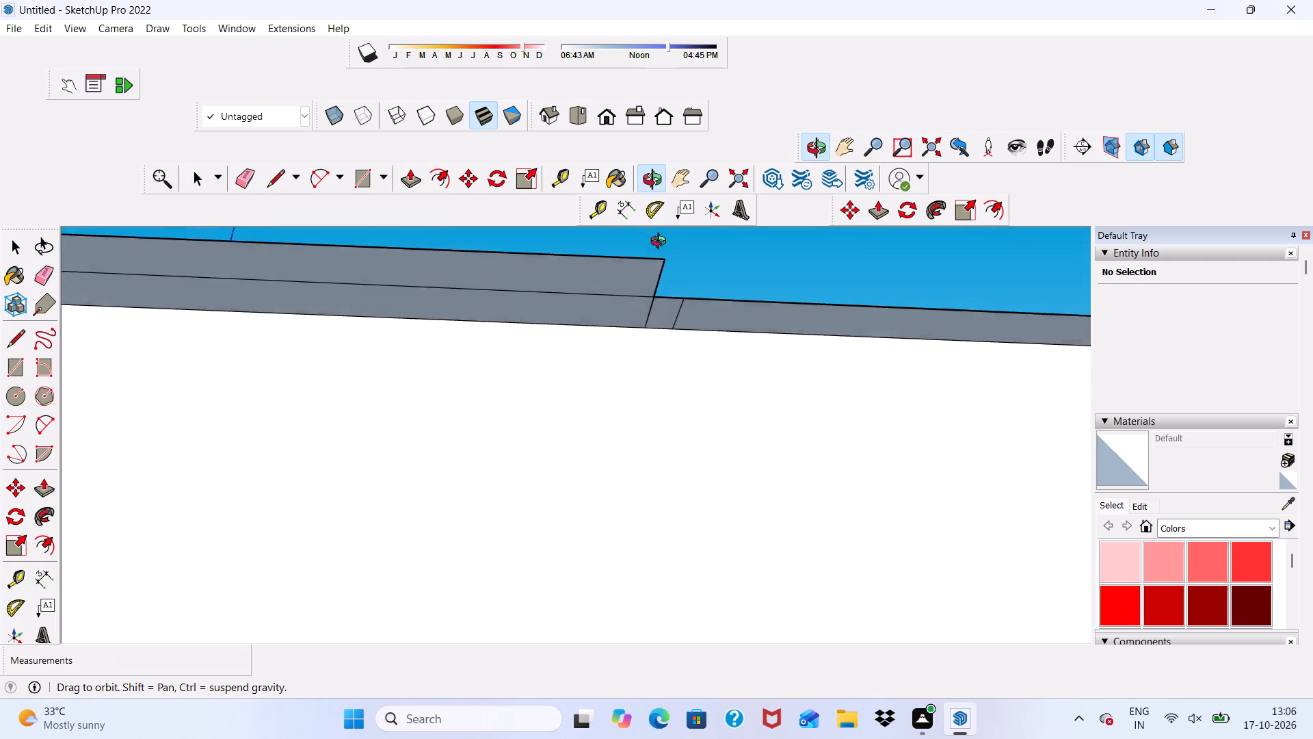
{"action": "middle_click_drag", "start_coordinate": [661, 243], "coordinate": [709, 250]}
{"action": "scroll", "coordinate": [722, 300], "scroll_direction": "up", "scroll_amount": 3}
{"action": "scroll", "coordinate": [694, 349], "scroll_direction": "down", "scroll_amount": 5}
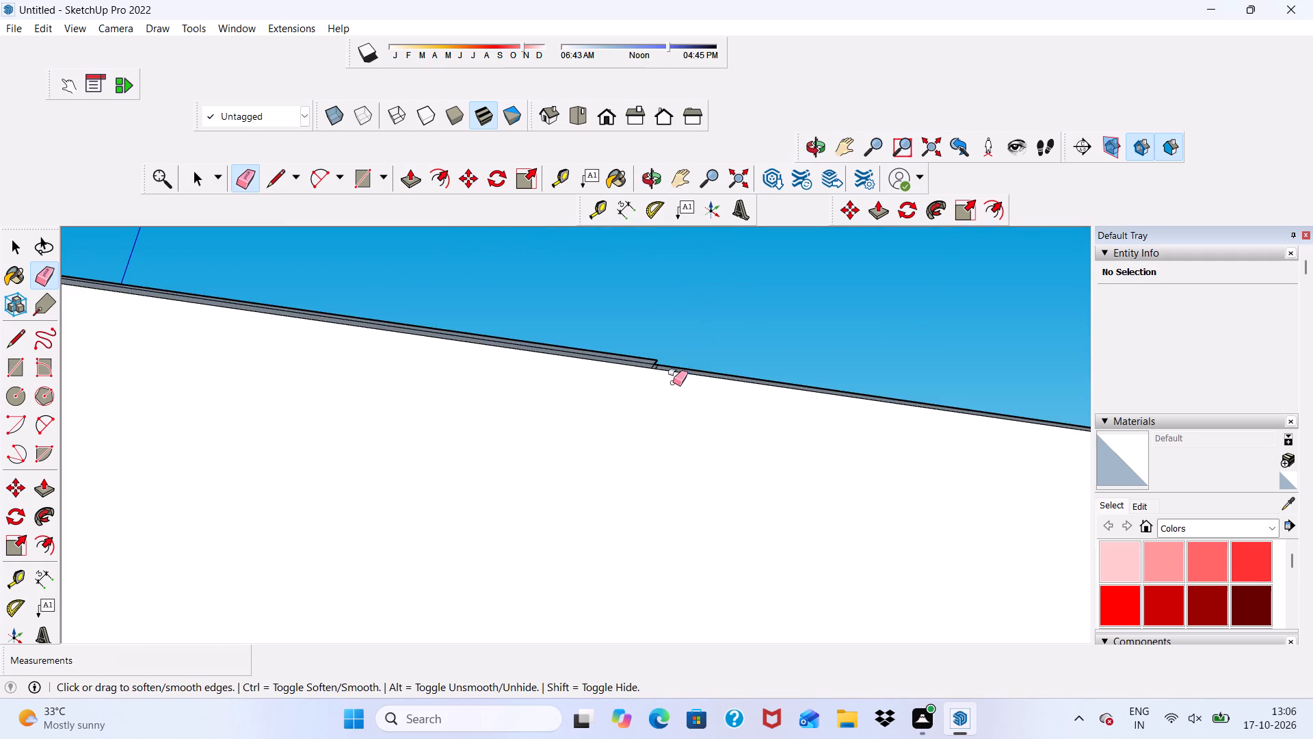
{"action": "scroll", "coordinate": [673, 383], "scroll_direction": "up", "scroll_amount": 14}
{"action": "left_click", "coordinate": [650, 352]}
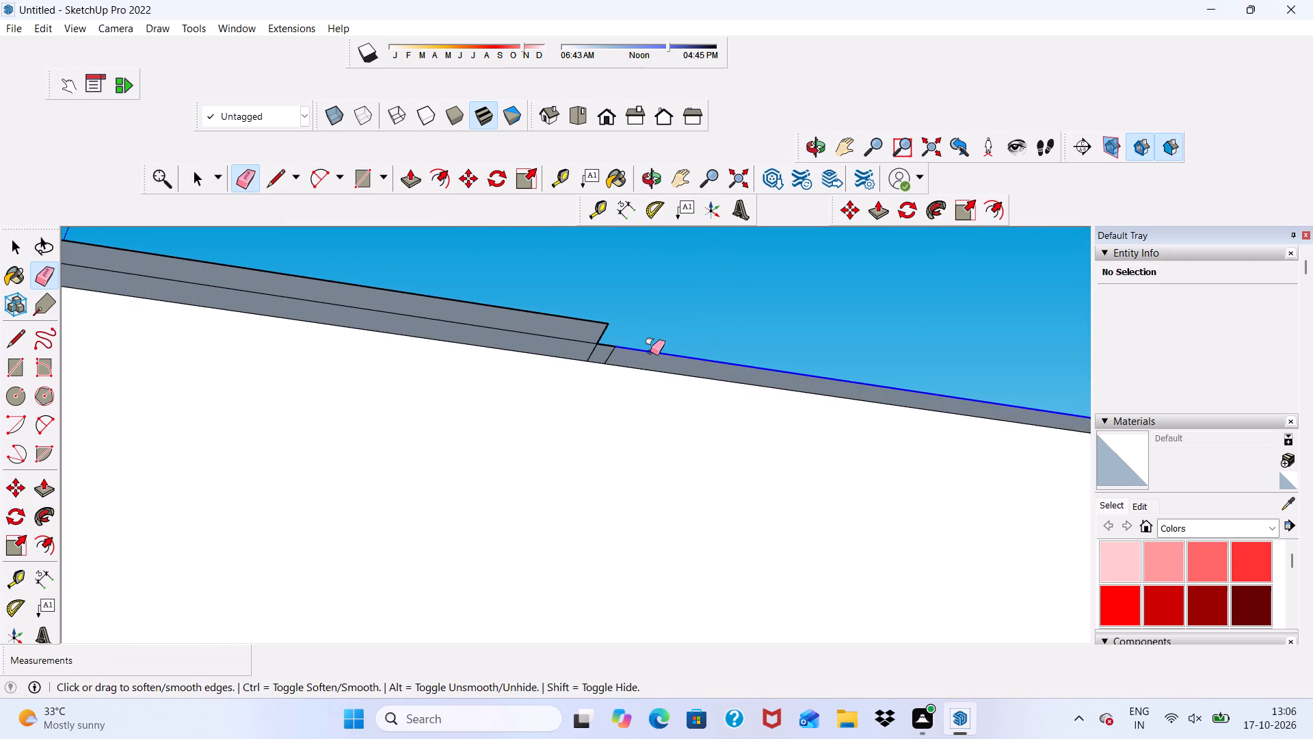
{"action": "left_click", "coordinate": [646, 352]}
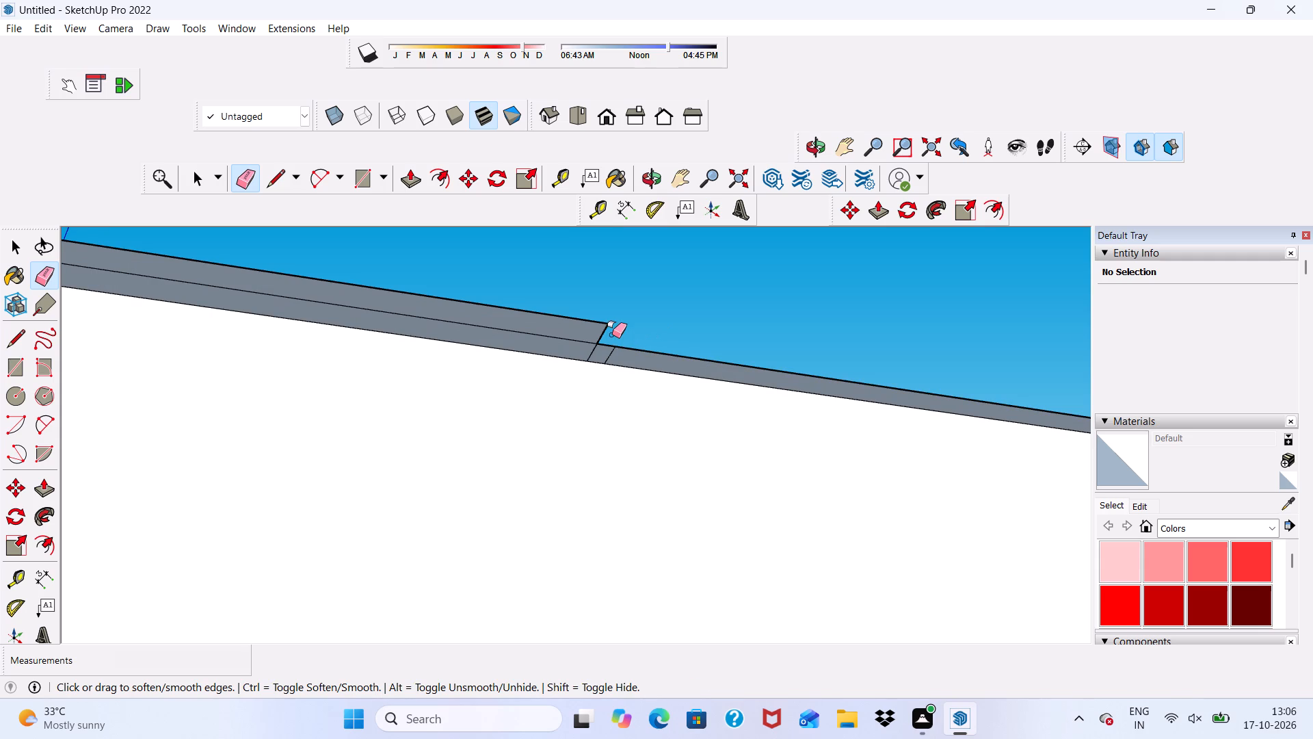
Erase the outline edges of the stepped thin strip along the tall block's terrace-side roof edge.
{"action": "key", "text": "space"}
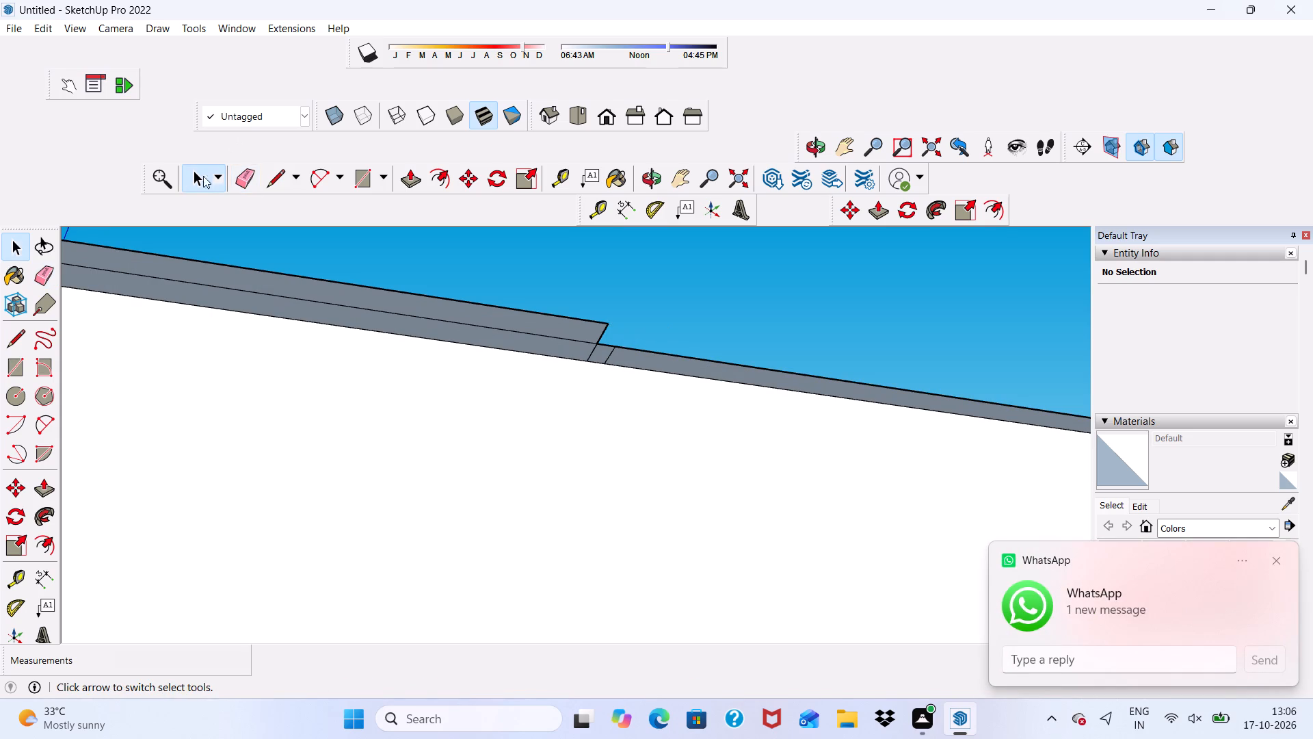
{"action": "left_click", "coordinate": [246, 173]}
{"action": "left_click", "coordinate": [637, 354]}
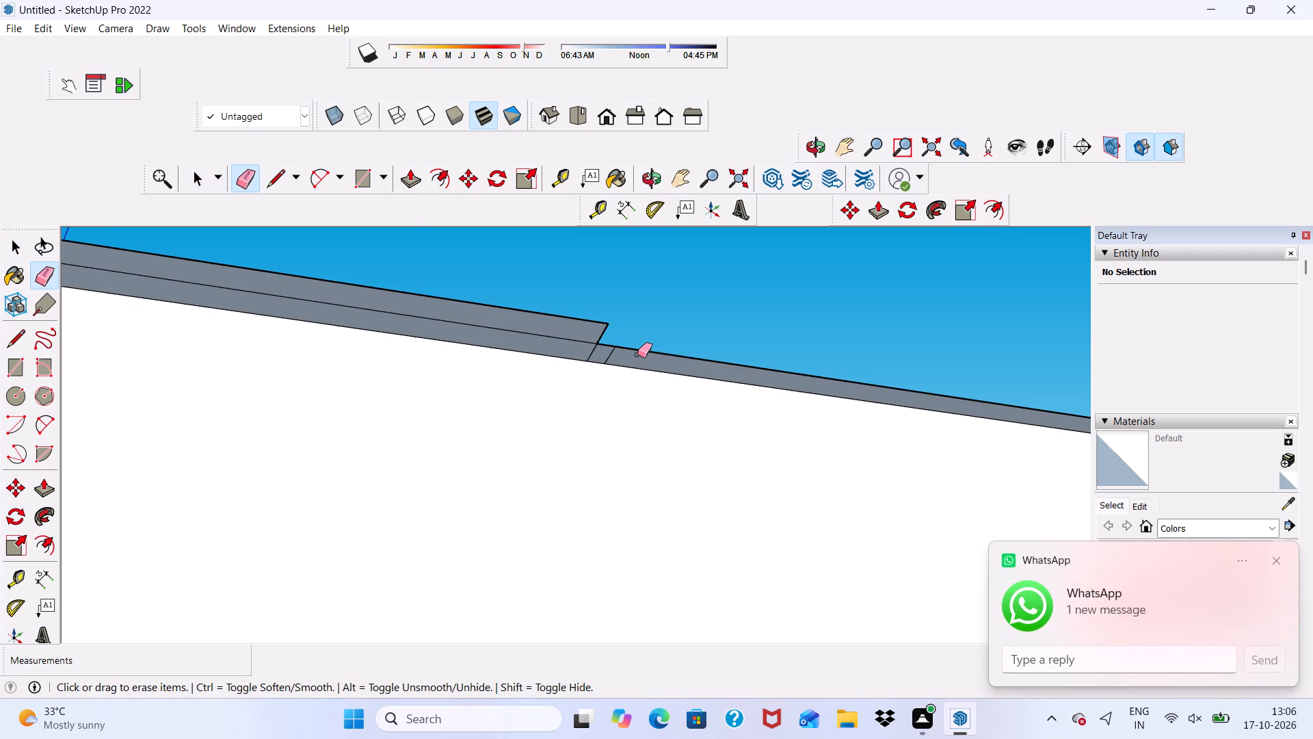
{"action": "left_click", "coordinate": [613, 348]}
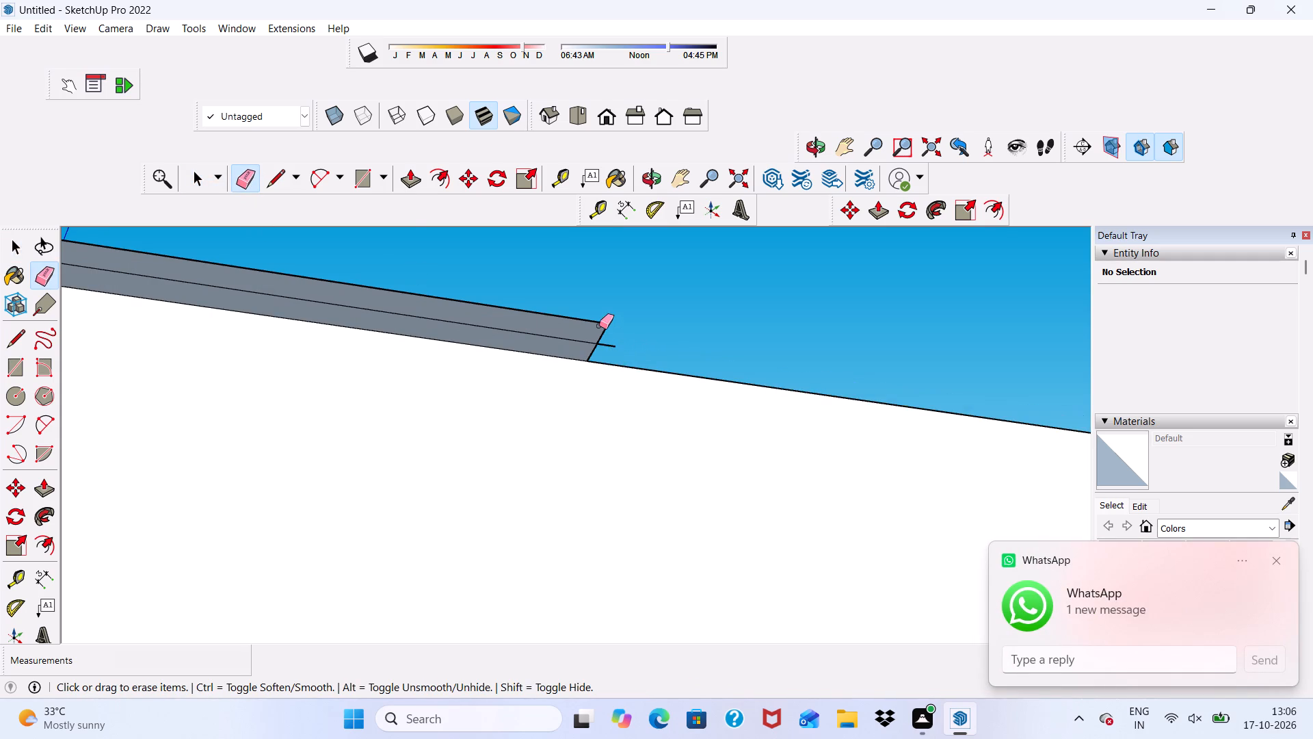
{"action": "left_click_drag", "start_coordinate": [599, 326], "coordinate": [601, 335]}
{"action": "left_click", "coordinate": [602, 343]}
{"action": "left_click_drag", "start_coordinate": [596, 344], "coordinate": [592, 343]}
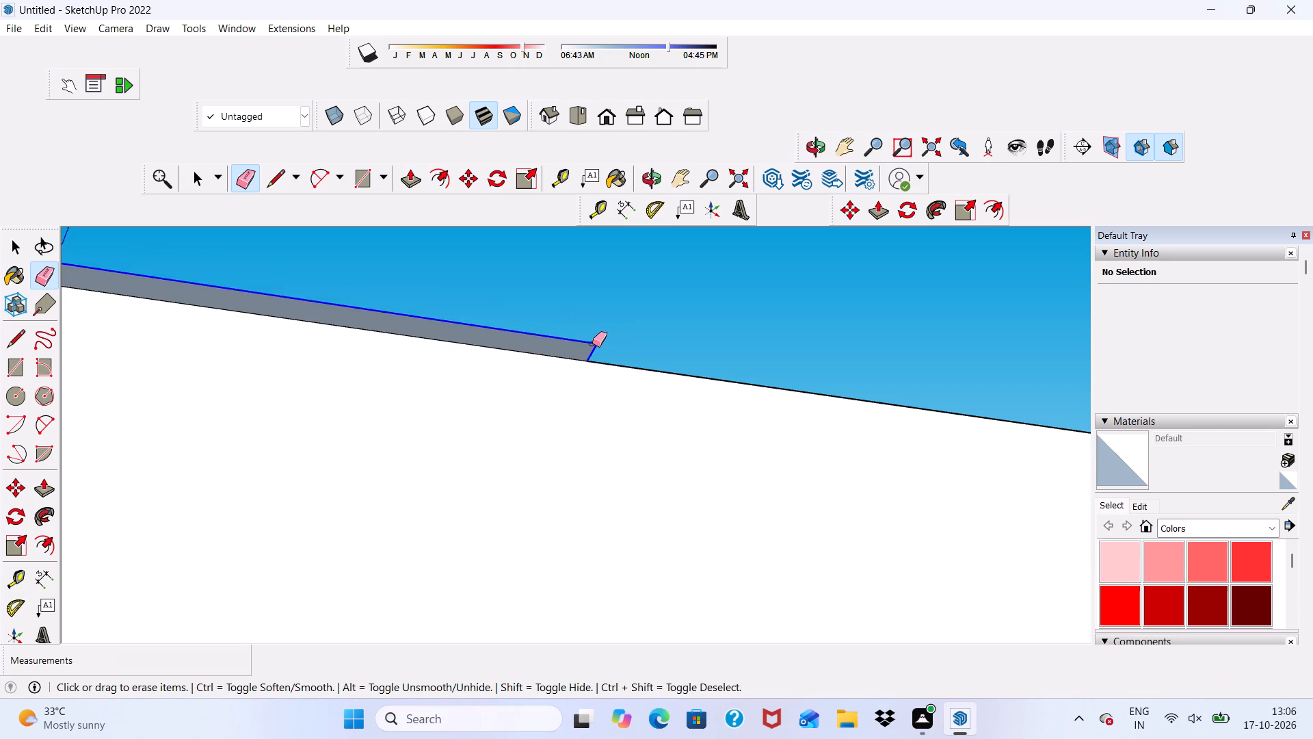
{"action": "left_click_drag", "start_coordinate": [592, 343], "coordinate": [583, 341]}
Erase the upper edge of the thin raised strip near the front corner of the tall block's terrace-side roof edge.
{"action": "scroll", "coordinate": [577, 333], "scroll_direction": "down", "scroll_amount": 9}
{"action": "middle_click_drag", "start_coordinate": [631, 386], "coordinate": [586, 614]}
{"action": "scroll", "coordinate": [586, 614], "scroll_direction": "down", "scroll_amount": 9}
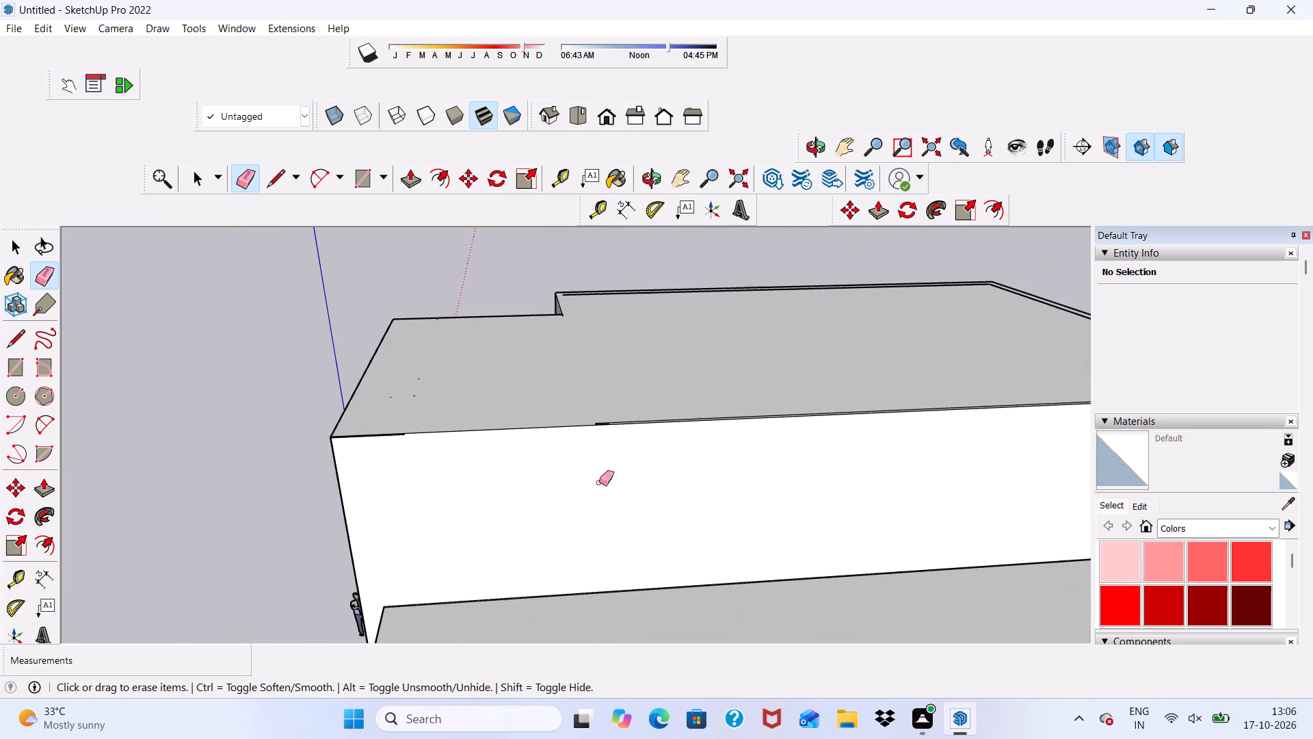
{"action": "middle_click_drag", "start_coordinate": [436, 489], "coordinate": [636, 515]}
{"action": "scroll", "coordinate": [556, 526], "scroll_direction": "up", "scroll_amount": 13}
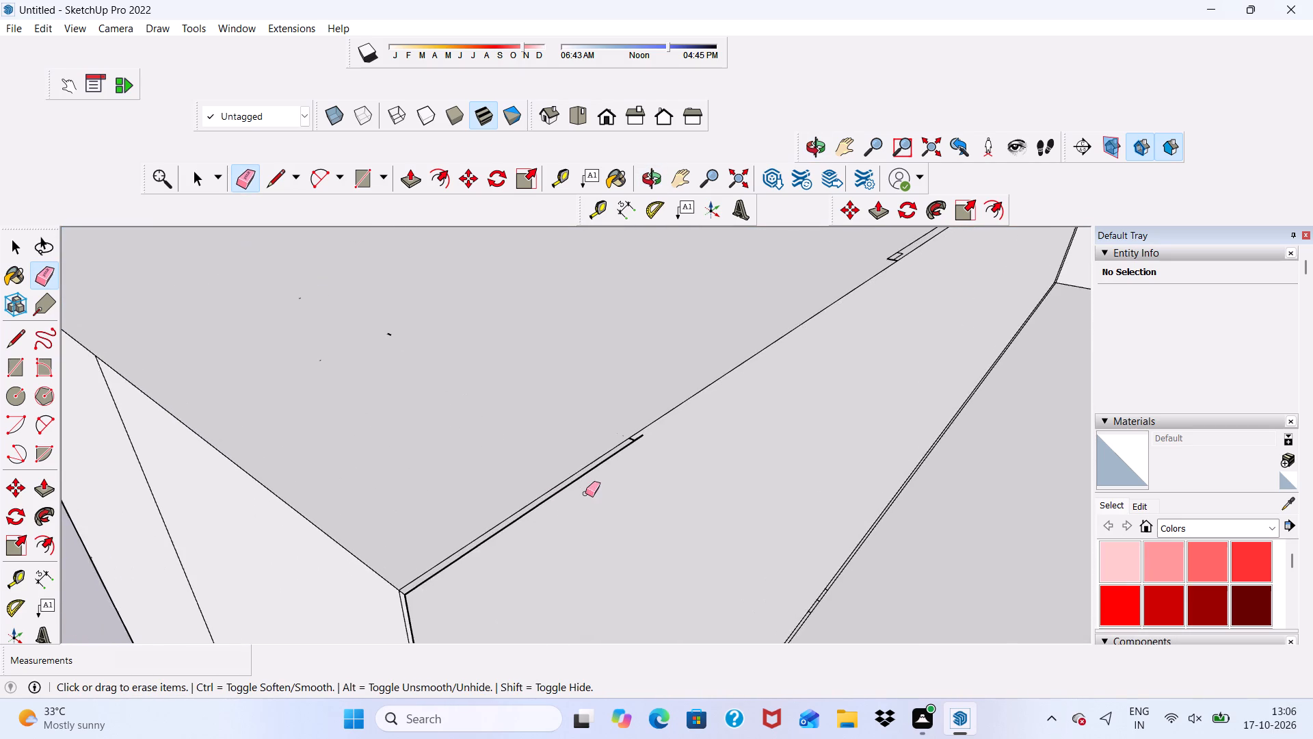
{"action": "middle_click_drag", "start_coordinate": [587, 504], "coordinate": [549, 425]}
{"action": "scroll", "coordinate": [550, 355], "scroll_direction": "up", "scroll_amount": 5}
{"action": "scroll", "coordinate": [550, 395], "scroll_direction": "down", "scroll_amount": 5}
{"action": "middle_click_drag", "start_coordinate": [559, 458], "coordinate": [572, 377]}
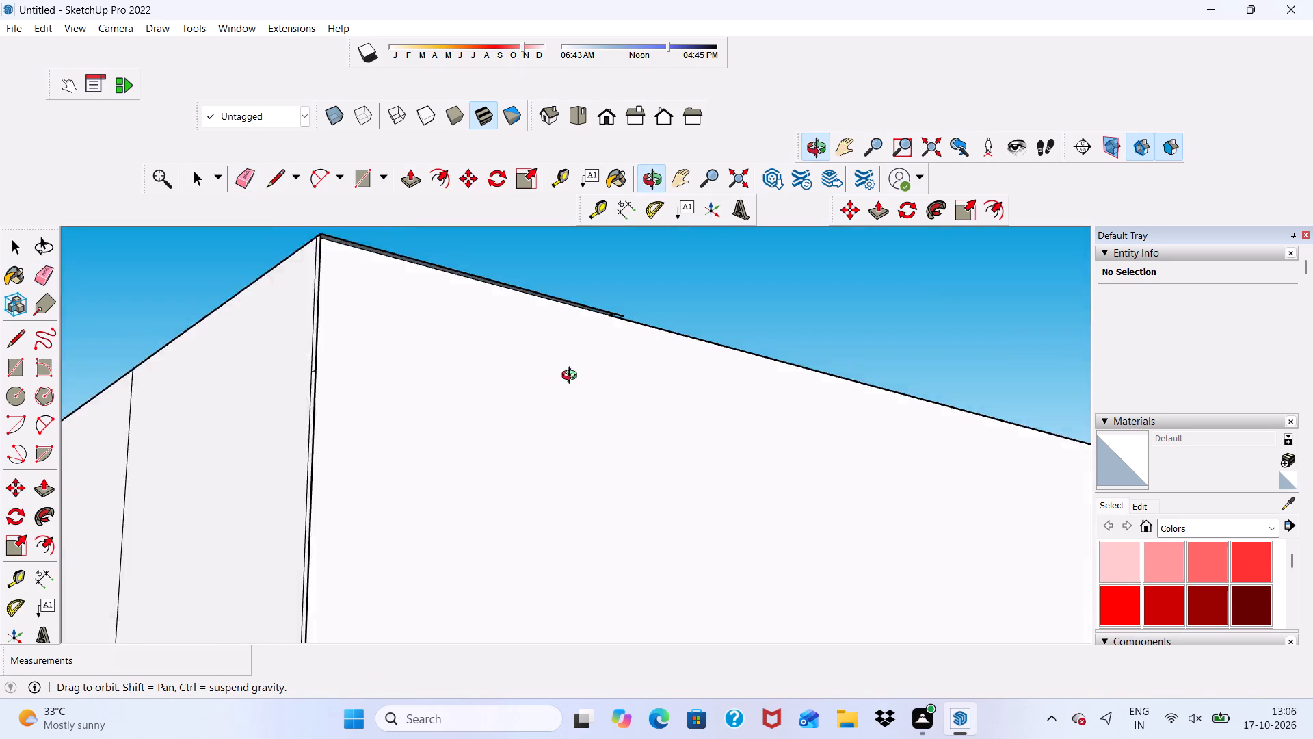
{"action": "middle_click_drag", "start_coordinate": [572, 377], "coordinate": [542, 384]}
{"action": "scroll", "coordinate": [507, 278], "scroll_direction": "up", "scroll_amount": 6}
{"action": "scroll", "coordinate": [531, 317], "scroll_direction": "down", "scroll_amount": 7}
{"action": "middle_click_drag", "start_coordinate": [579, 435], "coordinate": [546, 369]}
{"action": "scroll", "coordinate": [548, 380], "scroll_direction": "up", "scroll_amount": 4}
{"action": "scroll", "coordinate": [555, 376], "scroll_direction": "down", "scroll_amount": 7}
{"action": "scroll", "coordinate": [540, 367], "scroll_direction": "up", "scroll_amount": 12}
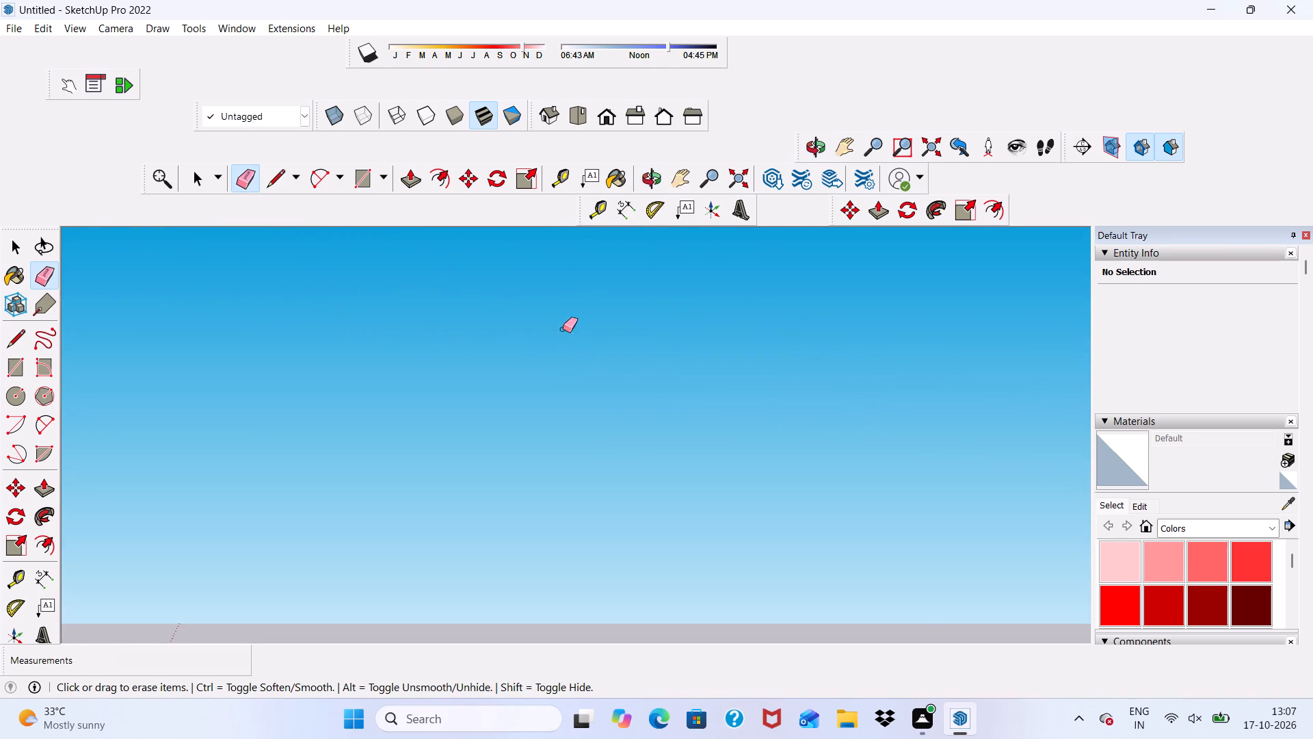
{"action": "scroll", "coordinate": [562, 330], "scroll_direction": "down", "scroll_amount": 10}
{"action": "scroll", "coordinate": [620, 308], "scroll_direction": "up", "scroll_amount": 4}
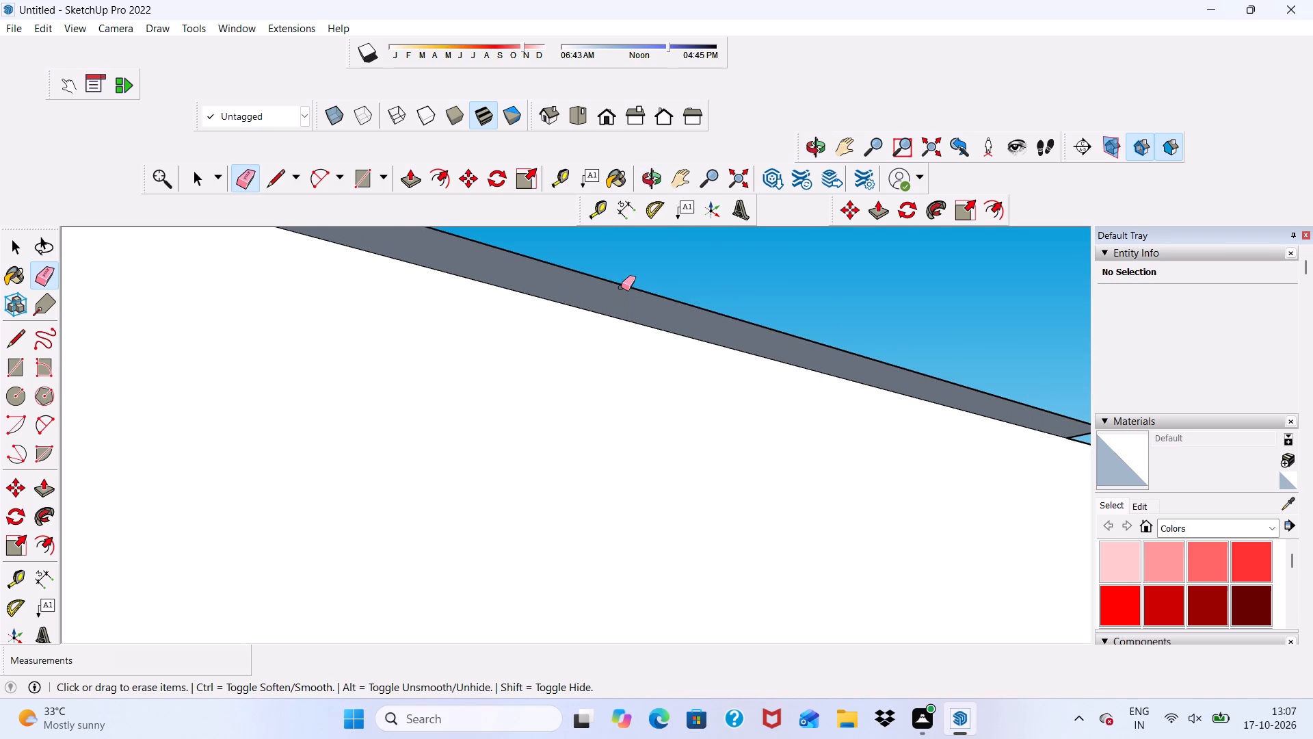
{"action": "left_click", "coordinate": [621, 287]}
{"action": "left_click_drag", "start_coordinate": [622, 283], "coordinate": [619, 292]}
Erase the small bent leftover lines standing above the tall block's terrace-side roof edge.
{"action": "scroll", "coordinate": [532, 339], "scroll_direction": "down", "scroll_amount": 6}
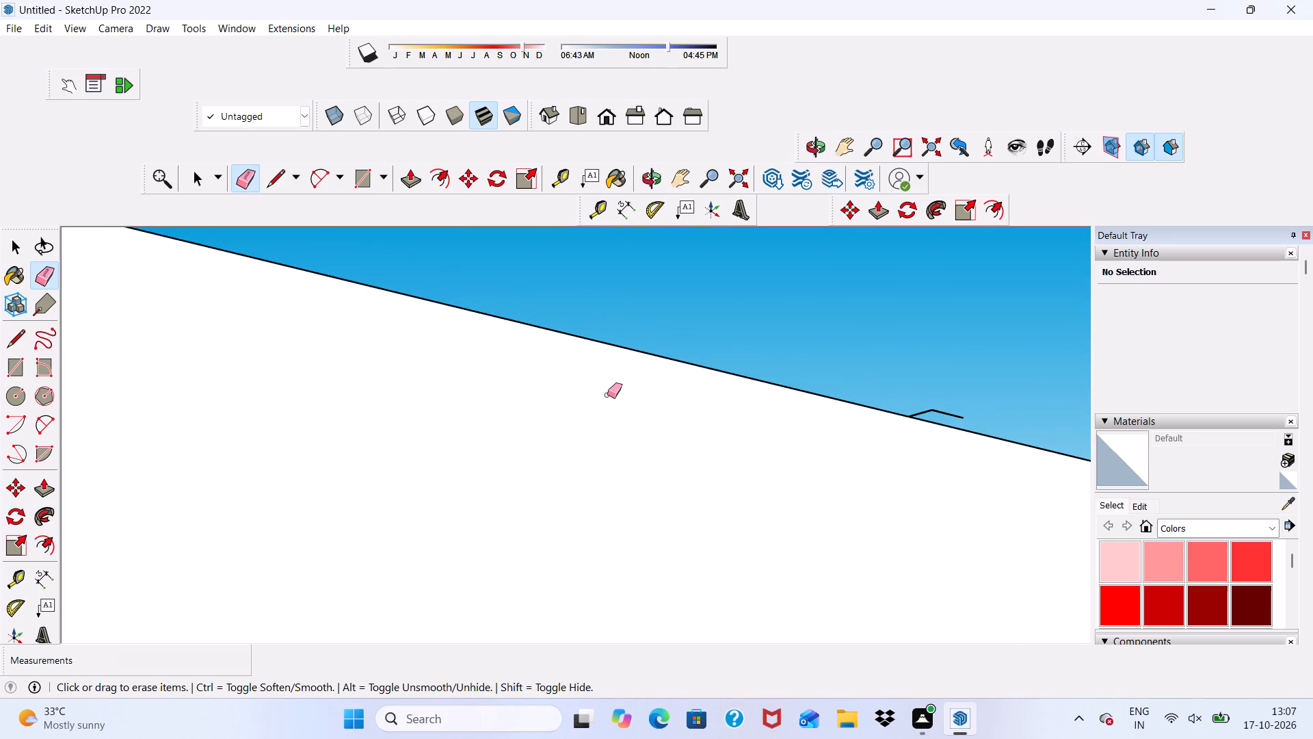
{"action": "scroll", "coordinate": [683, 396], "scroll_direction": "down", "scroll_amount": 2}
{"action": "scroll", "coordinate": [907, 412], "scroll_direction": "up", "scroll_amount": 10}
{"action": "scroll", "coordinate": [897, 387], "scroll_direction": "down", "scroll_amount": 13}
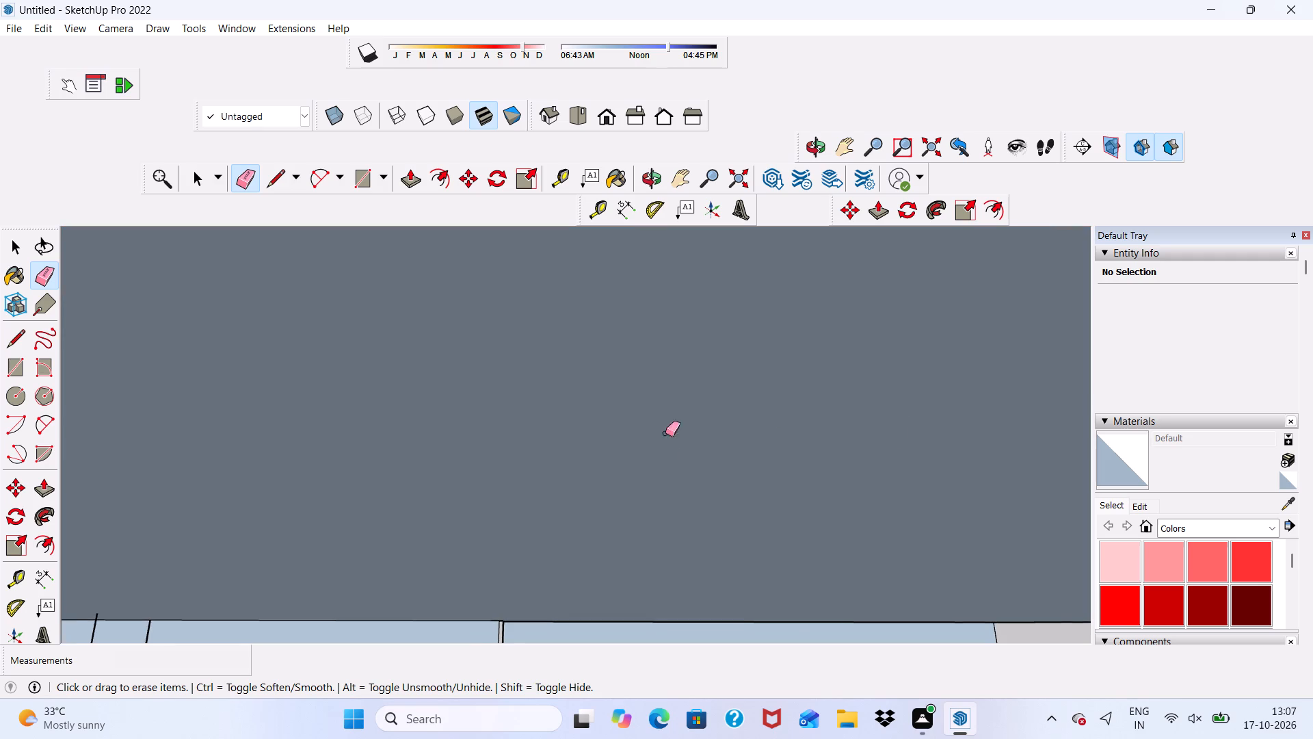
{"action": "scroll", "coordinate": [665, 433], "scroll_direction": "down", "scroll_amount": 20}
{"action": "scroll", "coordinate": [665, 433], "scroll_direction": "down", "scroll_amount": 12}
{"action": "scroll", "coordinate": [615, 450], "scroll_direction": "up", "scroll_amount": 1}
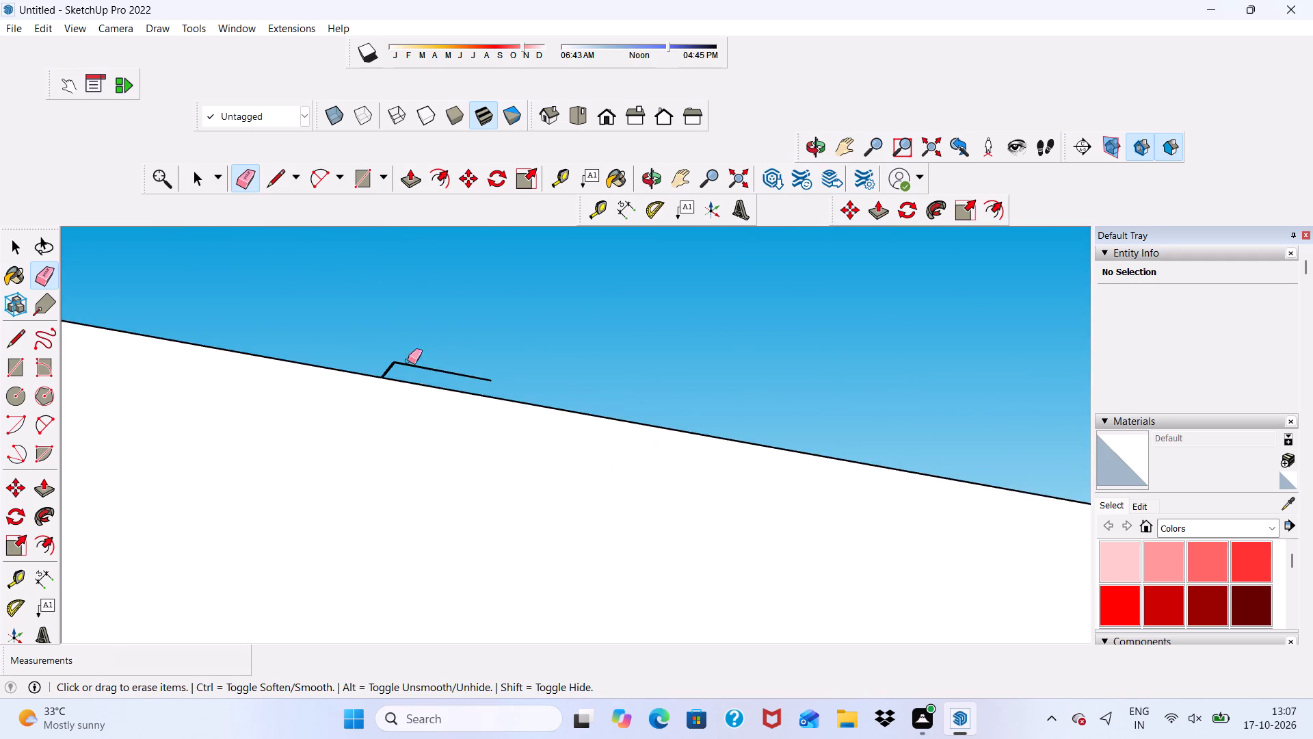
{"action": "scroll", "coordinate": [404, 352], "scroll_direction": "up", "scroll_amount": 6}
{"action": "scroll", "coordinate": [410, 380], "scroll_direction": "down", "scroll_amount": 6}
{"action": "scroll", "coordinate": [454, 422], "scroll_direction": "down", "scroll_amount": 5}
{"action": "scroll", "coordinate": [473, 430], "scroll_direction": "up", "scroll_amount": 4}
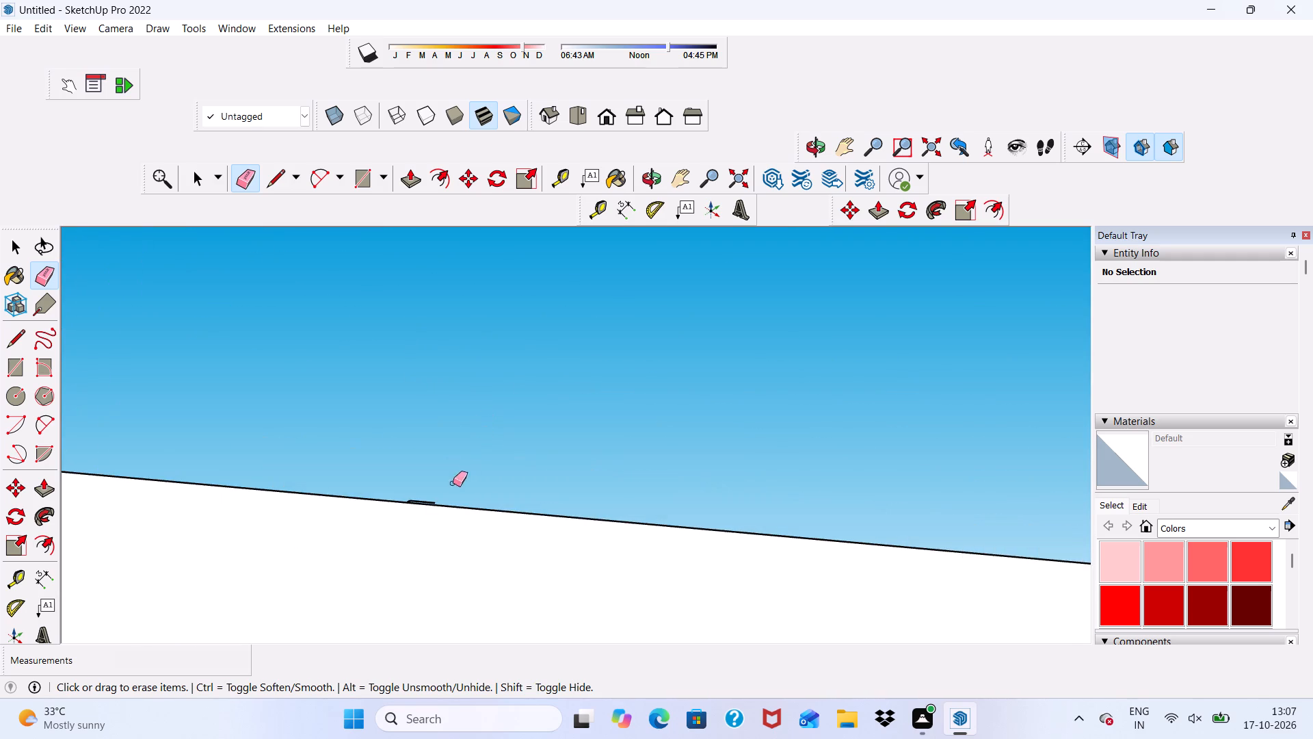
{"action": "scroll", "coordinate": [428, 513], "scroll_direction": "up", "scroll_amount": 5}
{"action": "middle_click_drag", "start_coordinate": [422, 522], "coordinate": [420, 508]}
{"action": "scroll", "coordinate": [411, 483], "scroll_direction": "up", "scroll_amount": 6}
{"action": "scroll", "coordinate": [411, 483], "scroll_direction": "down", "scroll_amount": 6}
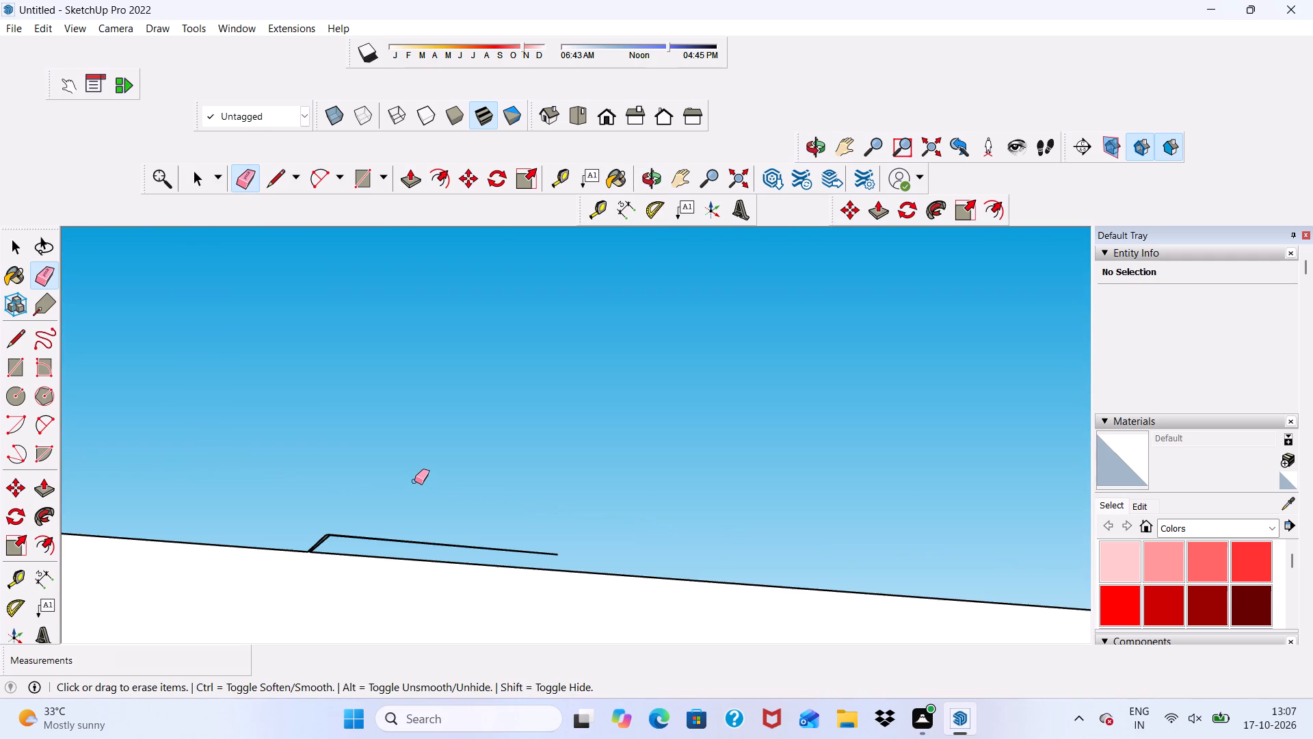
{"action": "left_click", "coordinate": [360, 537]}
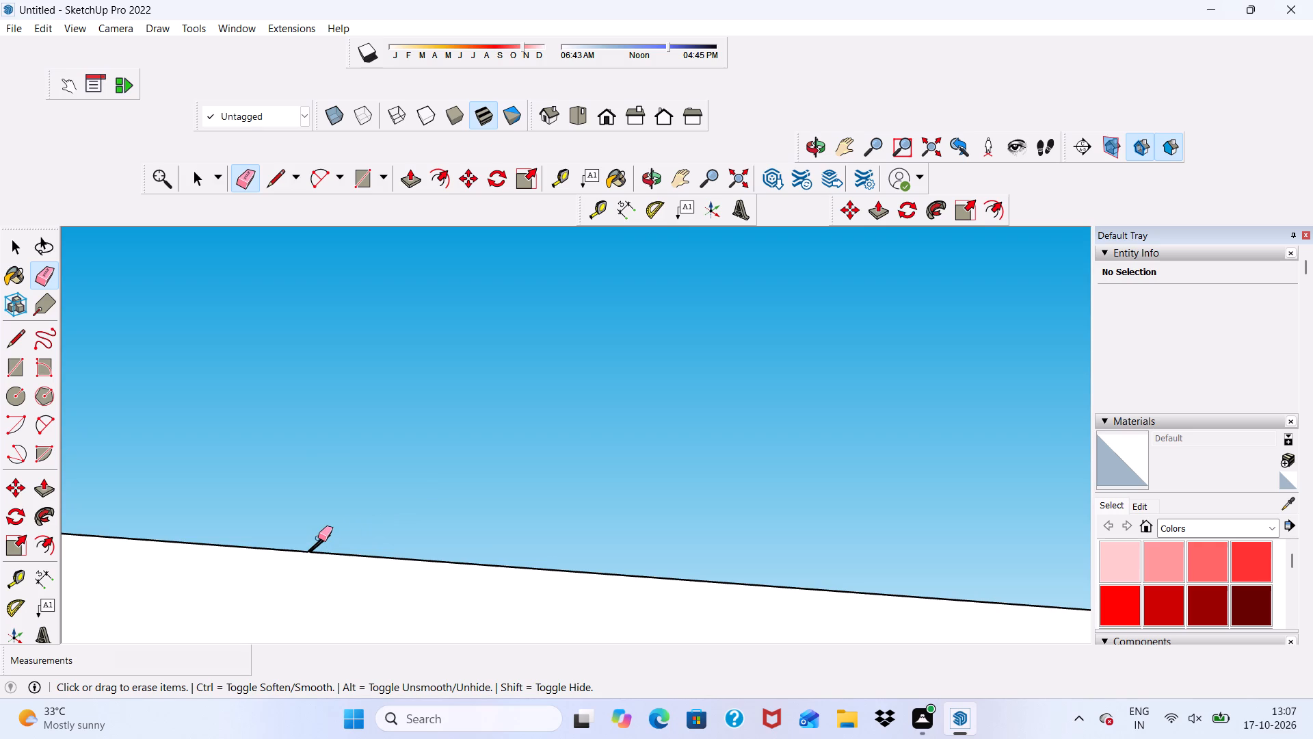
{"action": "left_click_drag", "start_coordinate": [320, 538], "coordinate": [330, 539]}
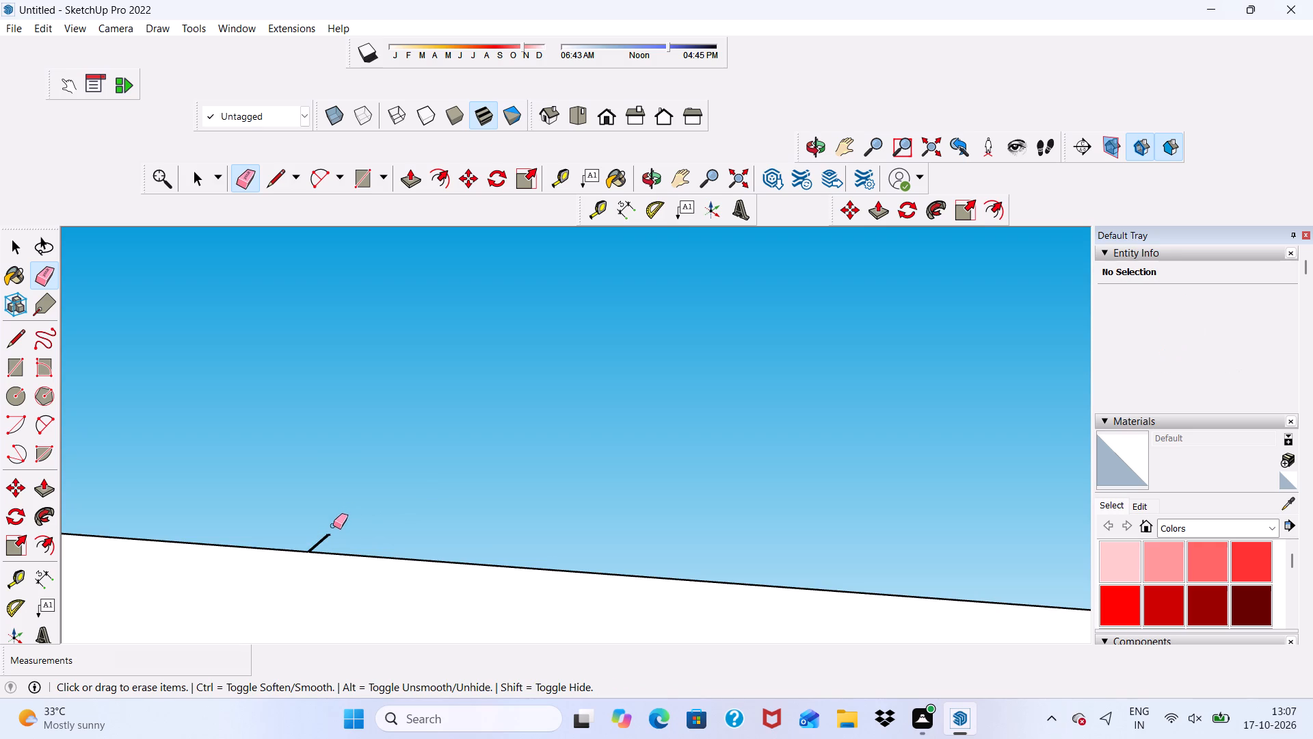
{"action": "left_click", "coordinate": [329, 535]}
Examine the tall block's roof edges, parapets and adjoining walls from several sides for remaining stray lines.
{"action": "scroll", "coordinate": [313, 522], "scroll_direction": "down", "scroll_amount": 6}
{"action": "middle_click_drag", "start_coordinate": [416, 536], "coordinate": [399, 659]}
{"action": "scroll", "coordinate": [371, 536], "scroll_direction": "down", "scroll_amount": 6}
{"action": "middle_click_drag", "start_coordinate": [650, 524], "coordinate": [516, 424]}
{"action": "scroll", "coordinate": [555, 427], "scroll_direction": "up", "scroll_amount": 6}
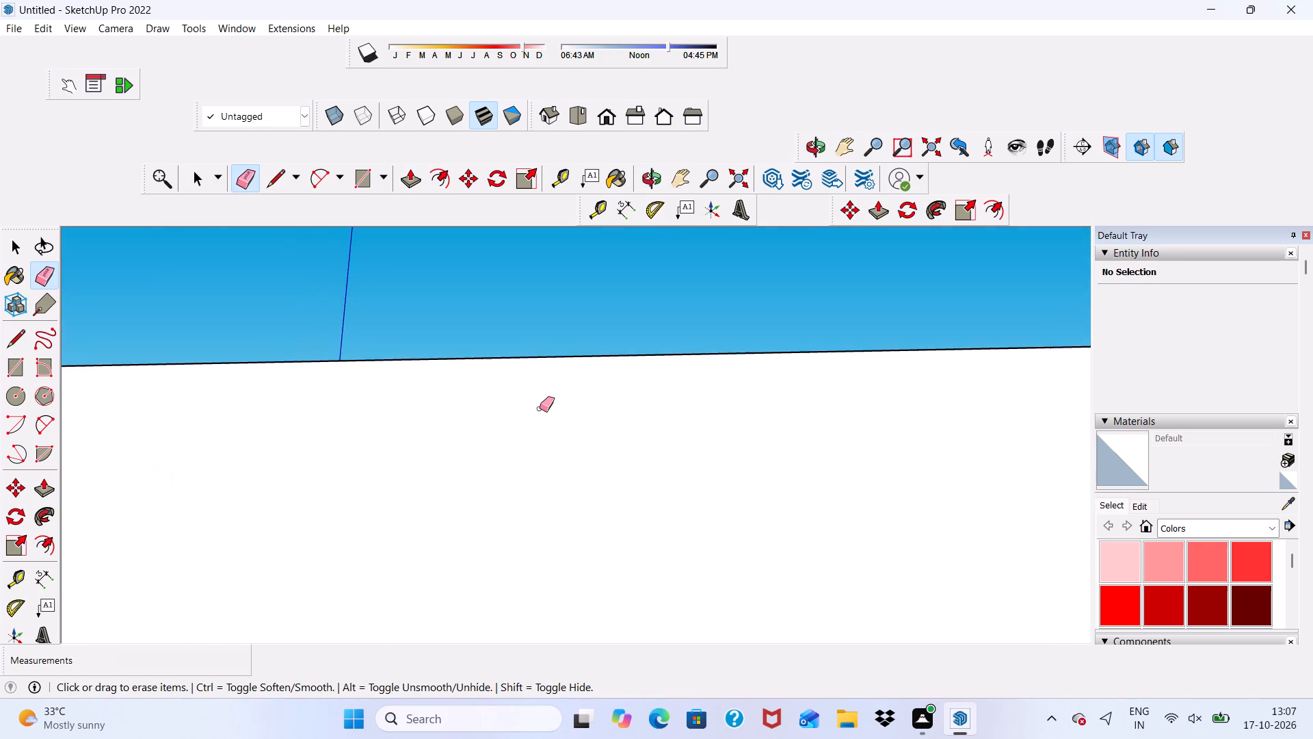
{"action": "scroll", "coordinate": [533, 407], "scroll_direction": "down", "scroll_amount": 4}
{"action": "scroll", "coordinate": [536, 389], "scroll_direction": "up", "scroll_amount": 20}
{"action": "scroll", "coordinate": [536, 389], "scroll_direction": "up", "scroll_amount": 6}
{"action": "scroll", "coordinate": [503, 374], "scroll_direction": "down", "scroll_amount": 1}
{"action": "middle_click_drag", "start_coordinate": [503, 374], "coordinate": [512, 389]}
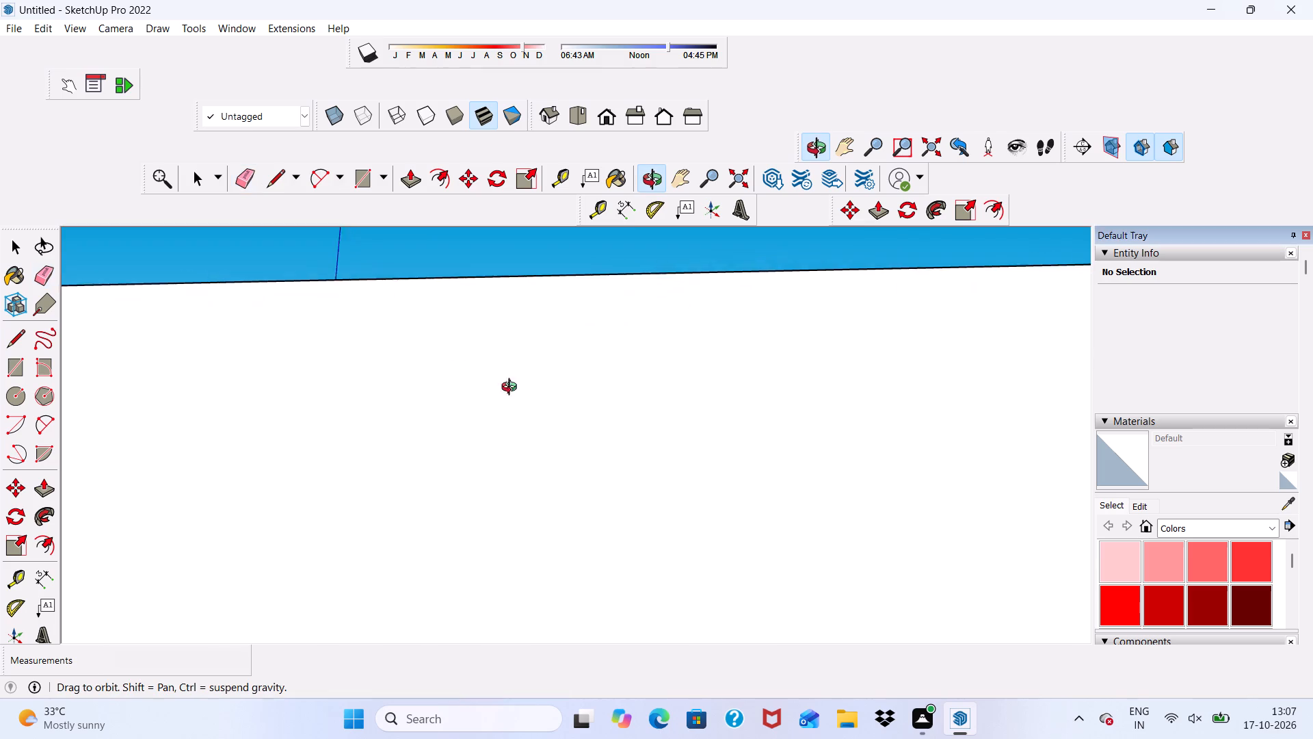
{"action": "middle_click_drag", "start_coordinate": [512, 389], "coordinate": [610, 616]}
{"action": "scroll", "coordinate": [342, 387], "scroll_direction": "down", "scroll_amount": 20}
{"action": "scroll", "coordinate": [342, 387], "scroll_direction": "down", "scroll_amount": 5}
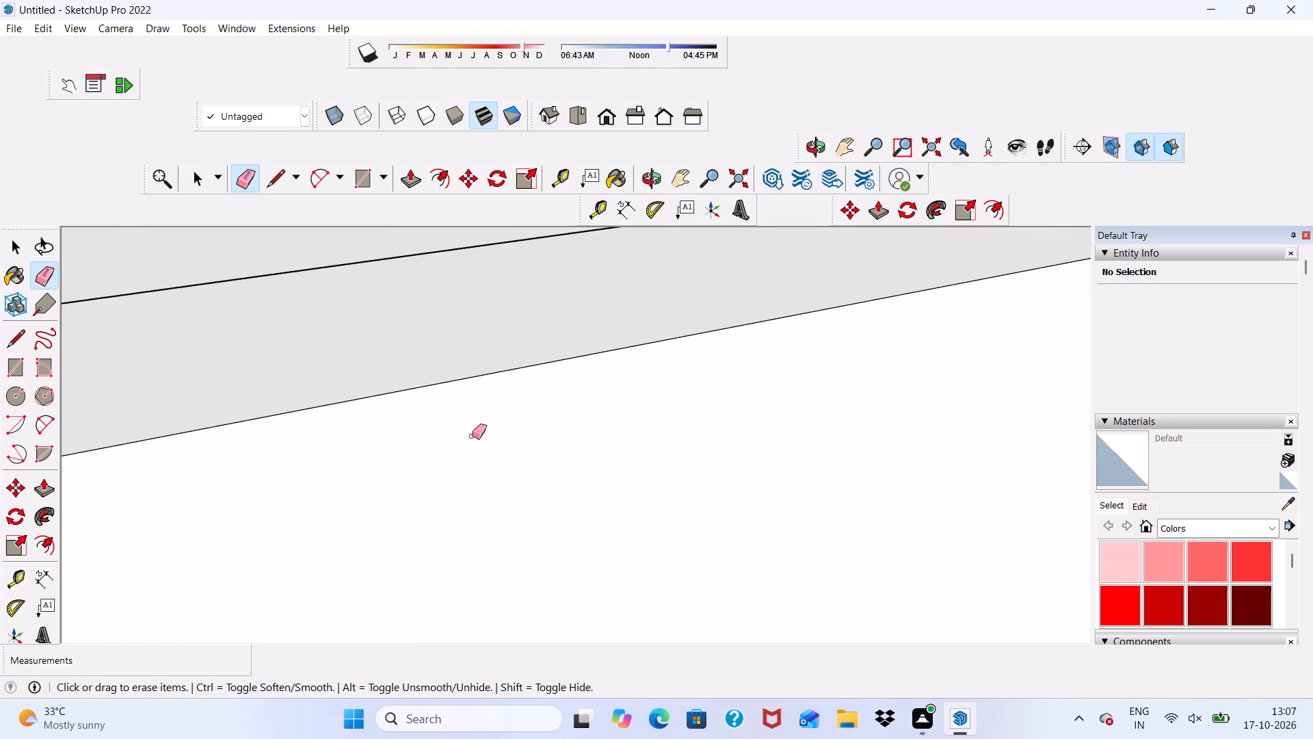
{"action": "scroll", "coordinate": [472, 436], "scroll_direction": "down", "scroll_amount": 14}
{"action": "middle_click_drag", "start_coordinate": [483, 464], "coordinate": [368, 480]}
{"action": "scroll", "coordinate": [393, 377], "scroll_direction": "up", "scroll_amount": 1}
{"action": "scroll", "coordinate": [403, 335], "scroll_direction": "down", "scroll_amount": 11}
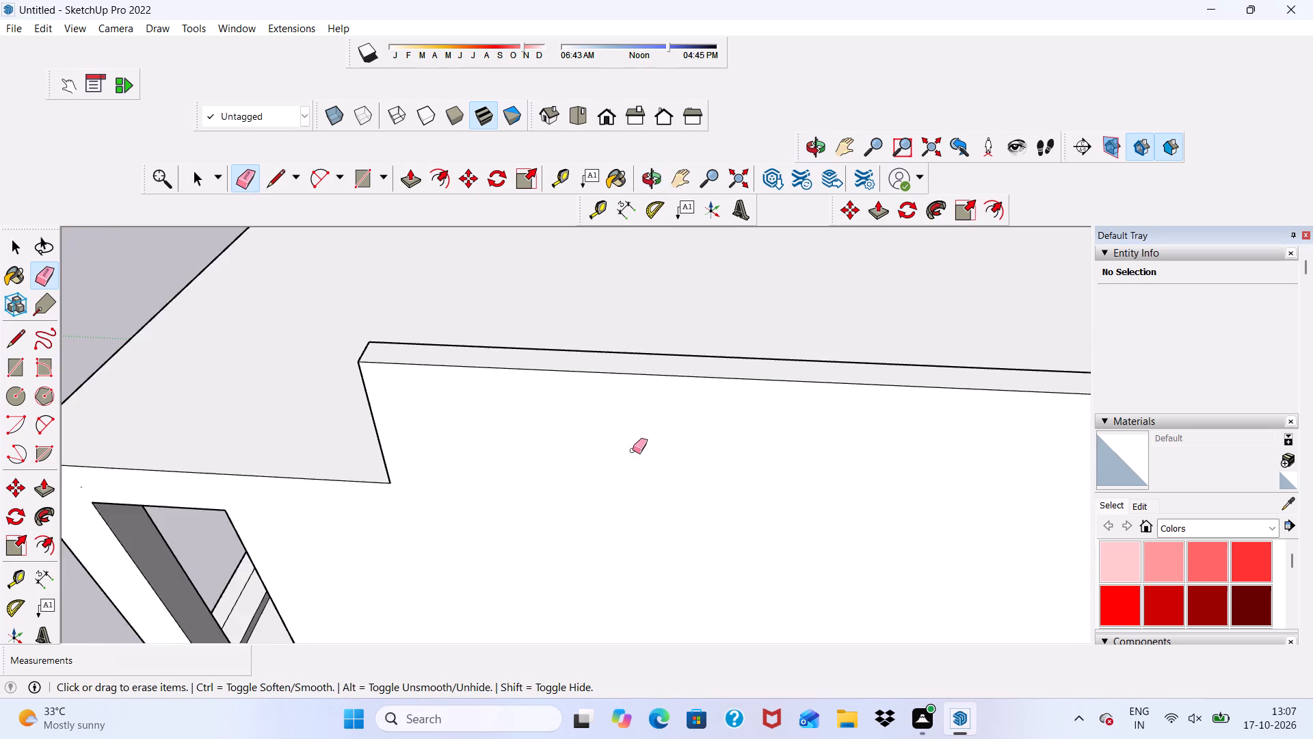
{"action": "scroll", "coordinate": [125, 413], "scroll_direction": "up", "scroll_amount": 6}
{"action": "scroll", "coordinate": [167, 408], "scroll_direction": "down", "scroll_amount": 1}
{"action": "scroll", "coordinate": [561, 509], "scroll_direction": "up", "scroll_amount": 6}
{"action": "middle_click_drag", "start_coordinate": [599, 437], "coordinate": [514, 435]}
{"action": "scroll", "coordinate": [516, 380], "scroll_direction": "up", "scroll_amount": 8}
{"action": "scroll", "coordinate": [520, 378], "scroll_direction": "down", "scroll_amount": 1}
{"action": "scroll", "coordinate": [522, 386], "scroll_direction": "up", "scroll_amount": 7}
{"action": "middle_click_drag", "start_coordinate": [499, 375], "coordinate": [768, 390]}
{"action": "scroll", "coordinate": [786, 377], "scroll_direction": "up", "scroll_amount": 1}
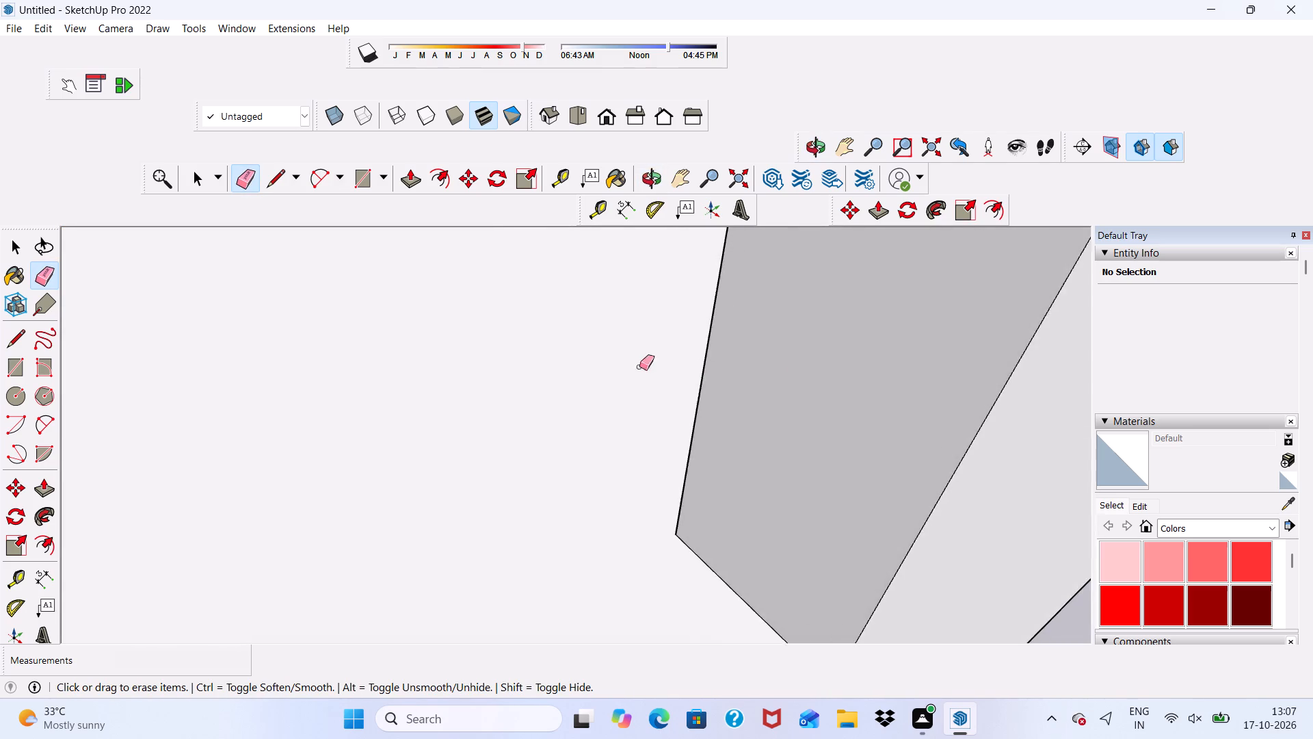
{"action": "scroll", "coordinate": [600, 398], "scroll_direction": "down", "scroll_amount": 20}
{"action": "scroll", "coordinate": [600, 398], "scroll_direction": "down", "scroll_amount": 14}
{"action": "middle_click_drag", "start_coordinate": [618, 497], "coordinate": [699, 383]}
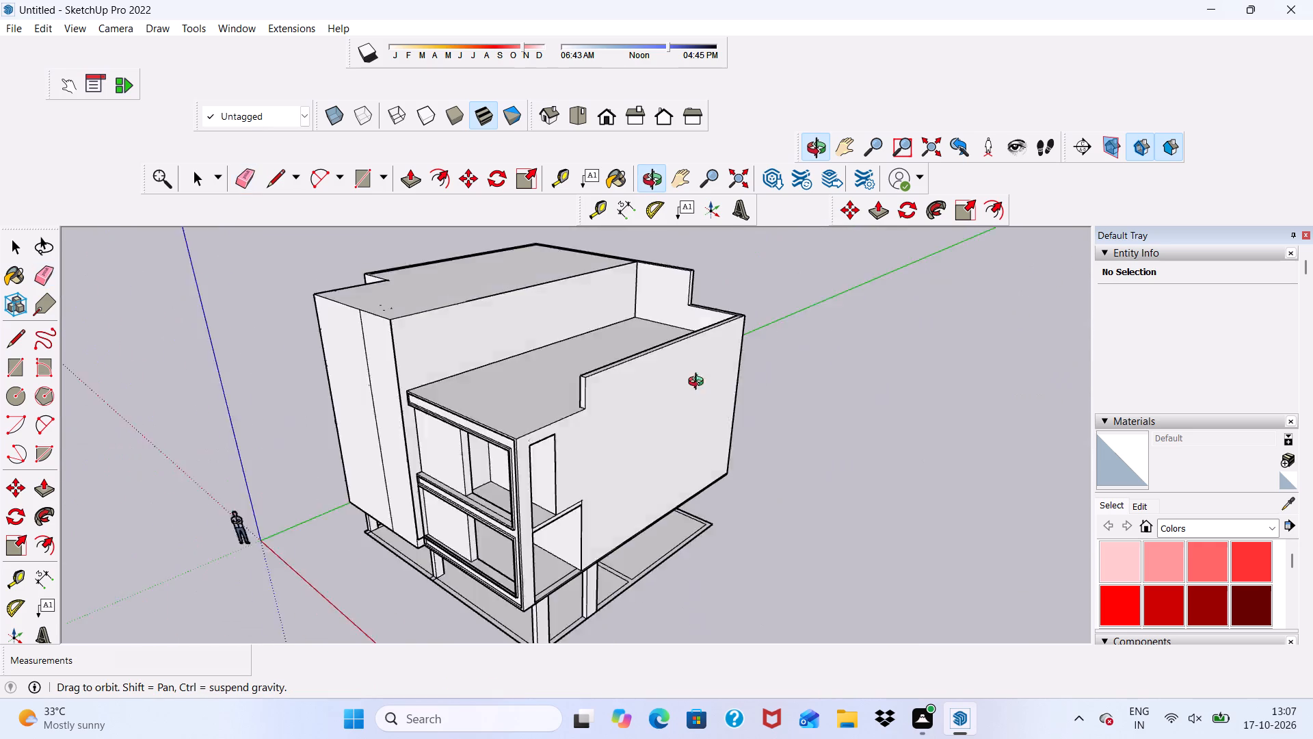
Erase the leftover narrow strip outline and its cross lines on the tall block's roof beside the terrace wall.
{"action": "middle_click_drag", "start_coordinate": [699, 383], "coordinate": [884, 413]}
{"action": "scroll", "coordinate": [609, 342], "scroll_direction": "up", "scroll_amount": 5}
{"action": "scroll", "coordinate": [473, 255], "scroll_direction": "down", "scroll_amount": 1}
{"action": "scroll", "coordinate": [499, 341], "scroll_direction": "up", "scroll_amount": 6}
{"action": "middle_click_drag", "start_coordinate": [282, 317], "coordinate": [293, 458]}
{"action": "scroll", "coordinate": [187, 334], "scroll_direction": "up", "scroll_amount": 3}
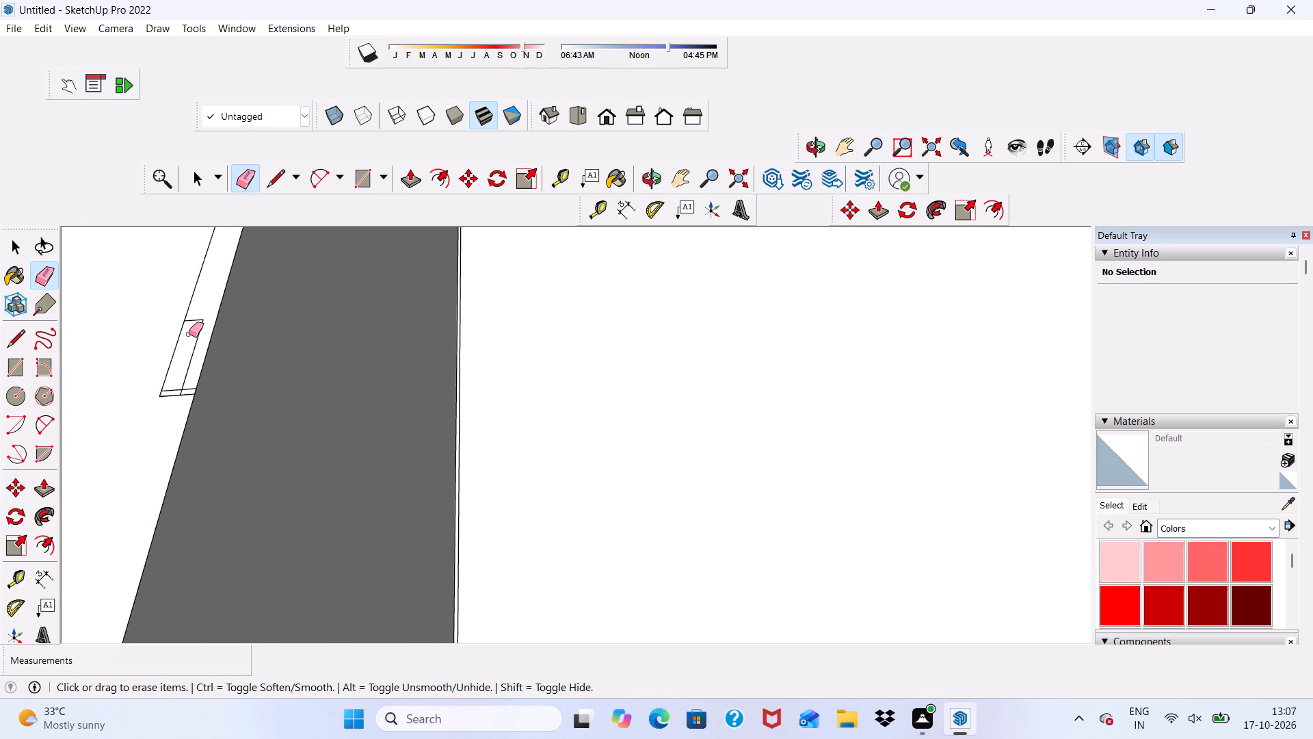
{"action": "scroll", "coordinate": [189, 334], "scroll_direction": "up", "scroll_amount": 6}
{"action": "left_click_drag", "start_coordinate": [187, 322], "coordinate": [182, 429]}
{"action": "left_click", "coordinate": [182, 429]}
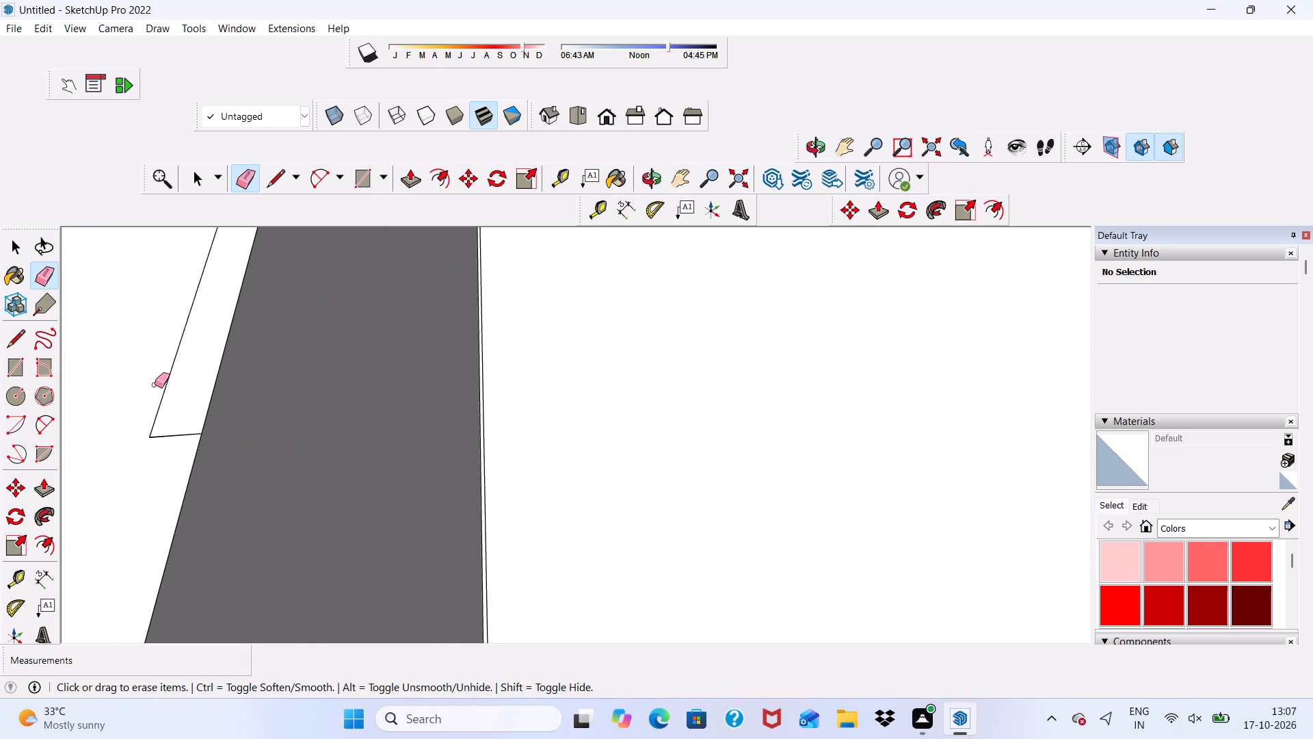
{"action": "left_click_drag", "start_coordinate": [155, 385], "coordinate": [172, 441]}
{"action": "left_click_drag", "start_coordinate": [172, 426], "coordinate": [192, 434]}
{"action": "left_click", "coordinate": [194, 432]}
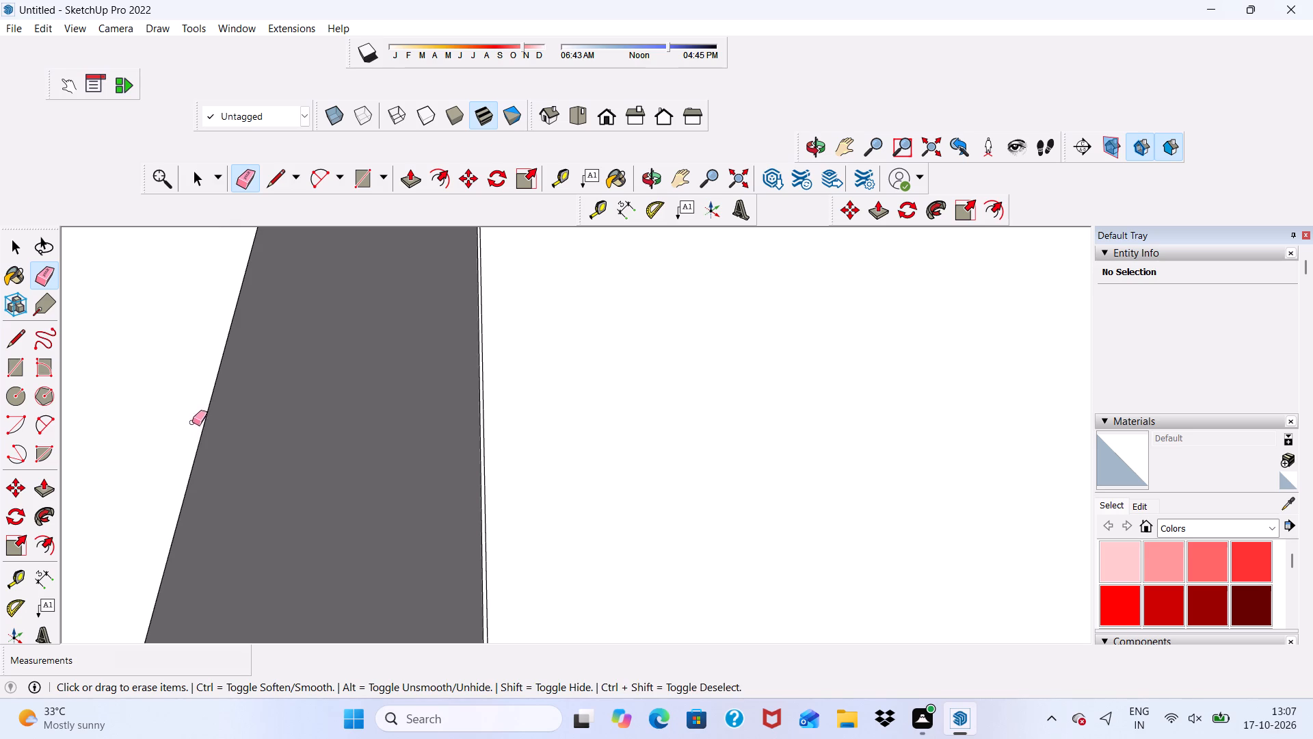
Erase the tiny stray line fragments on the tall block's roof near its front edge.
{"action": "scroll", "coordinate": [191, 425], "scroll_direction": "down", "scroll_amount": 20}
{"action": "scroll", "coordinate": [191, 425], "scroll_direction": "down", "scroll_amount": 20}
{"action": "scroll", "coordinate": [191, 425], "scroll_direction": "down", "scroll_amount": 12}
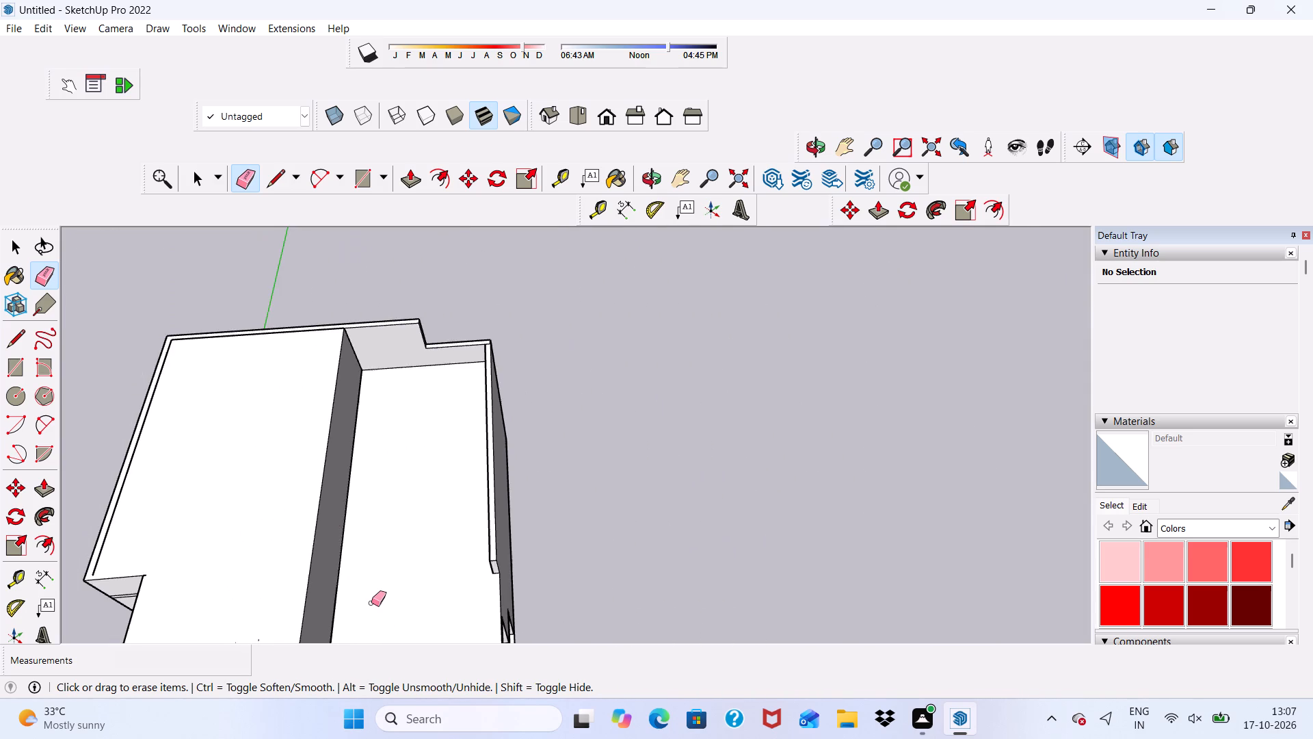
{"action": "middle_click_drag", "start_coordinate": [371, 596], "coordinate": [400, 486]}
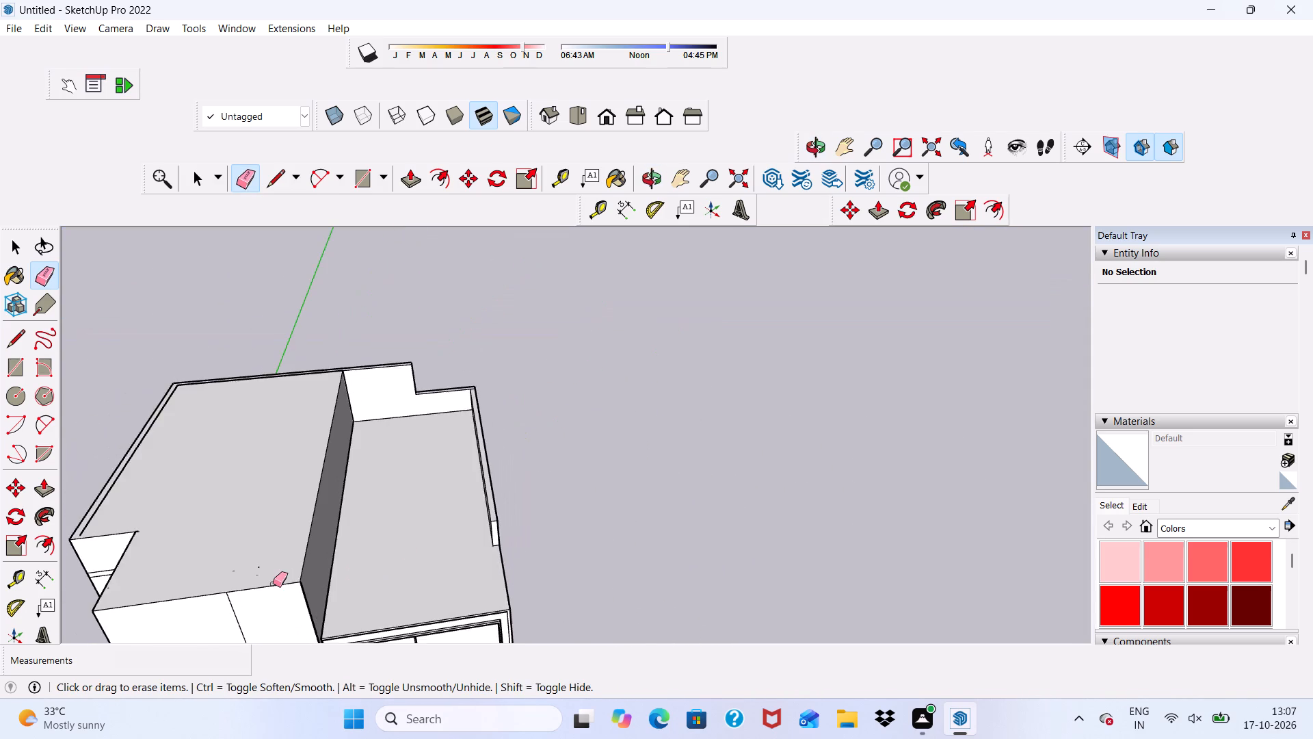
{"action": "scroll", "coordinate": [273, 584], "scroll_direction": "up", "scroll_amount": 6}
{"action": "left_click_drag", "start_coordinate": [233, 562], "coordinate": [248, 573]}
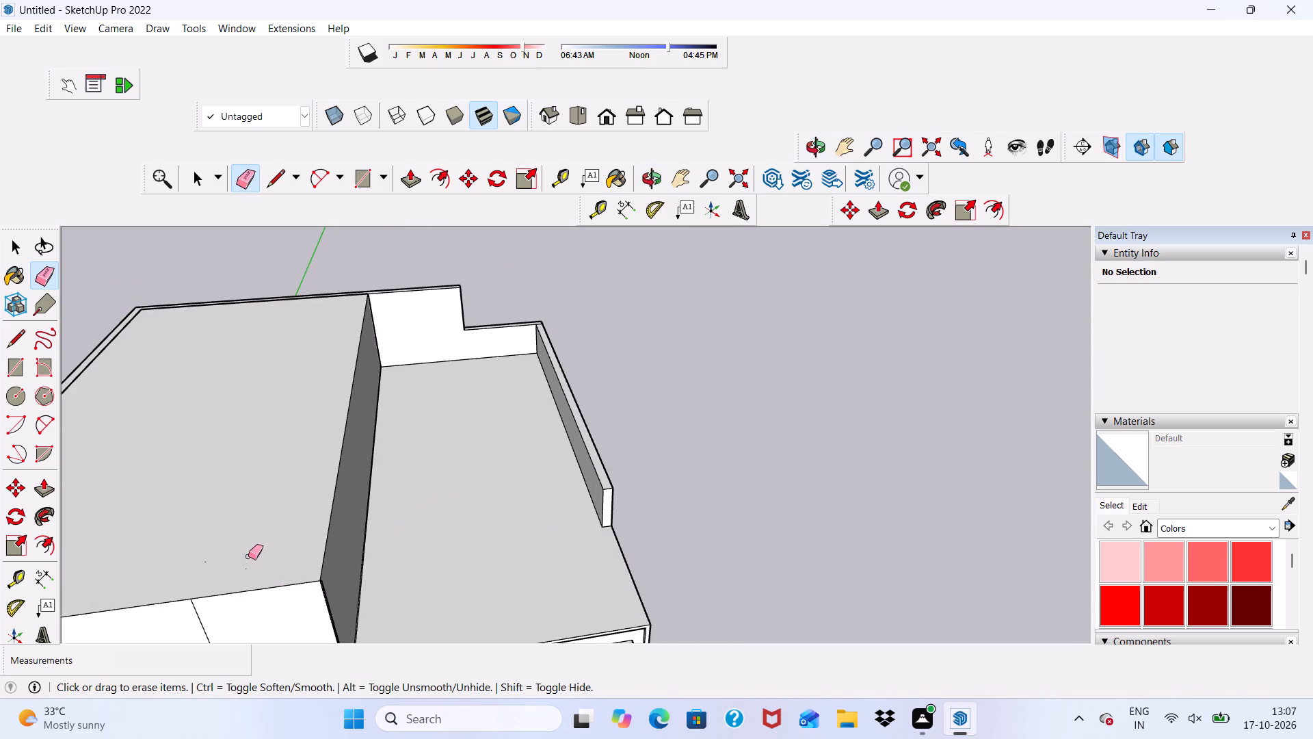
{"action": "left_click_drag", "start_coordinate": [248, 552], "coordinate": [244, 579]}
{"action": "left_click_drag", "start_coordinate": [248, 567], "coordinate": [213, 562]}
{"action": "left_click", "coordinate": [195, 562]}
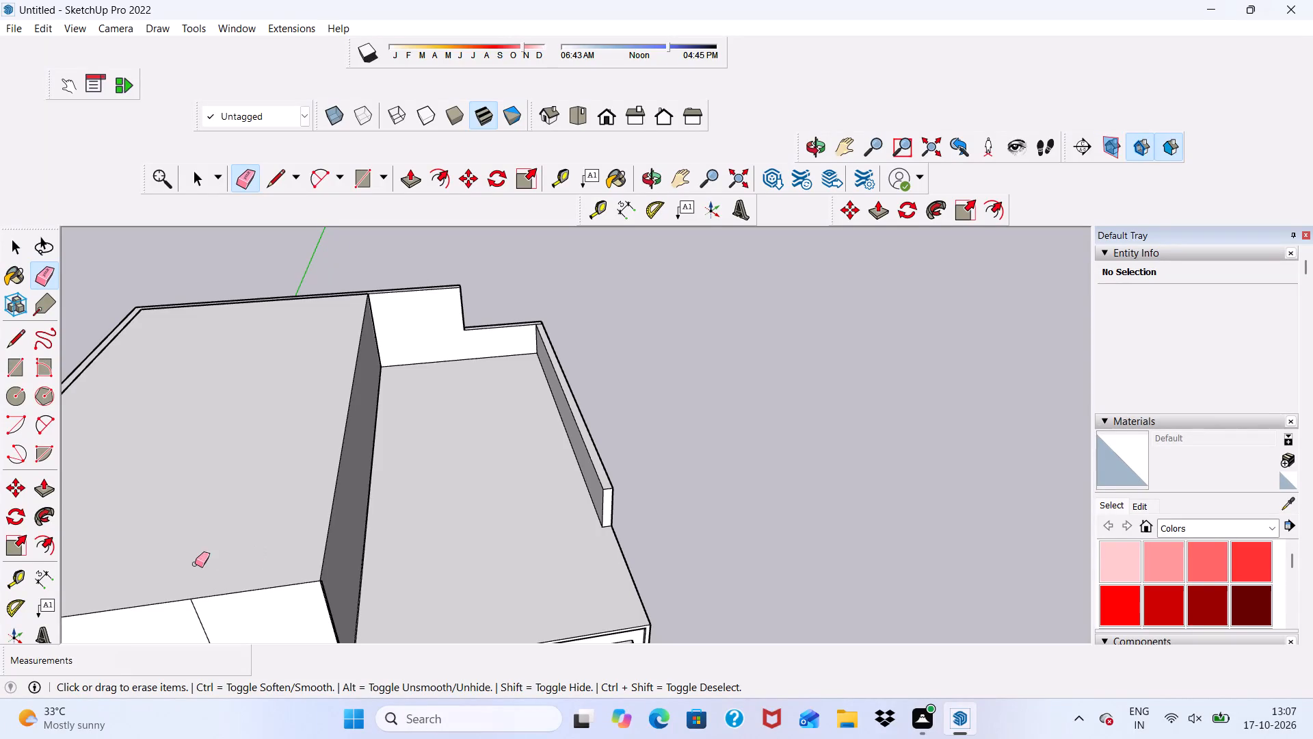
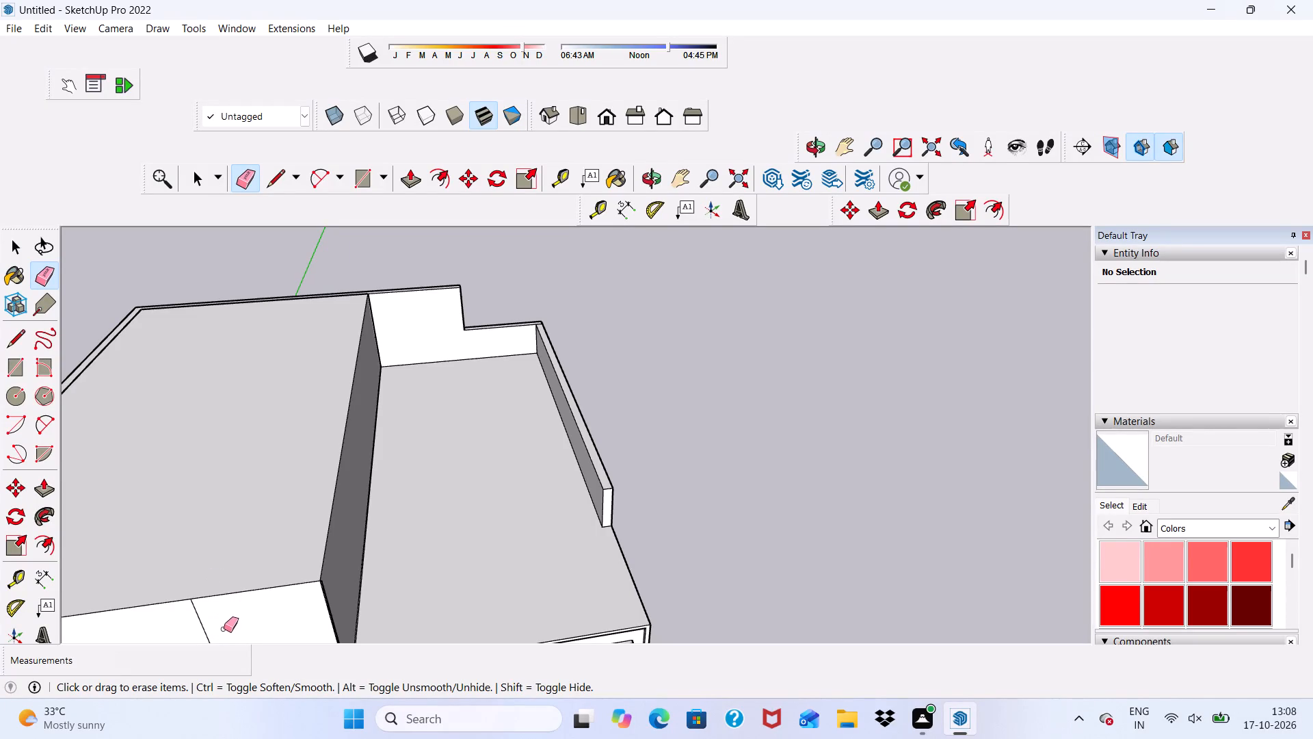
Erase the uppermost segment of the vertical line on the front face of the tall block.
{"action": "left_click", "coordinate": [198, 617]}
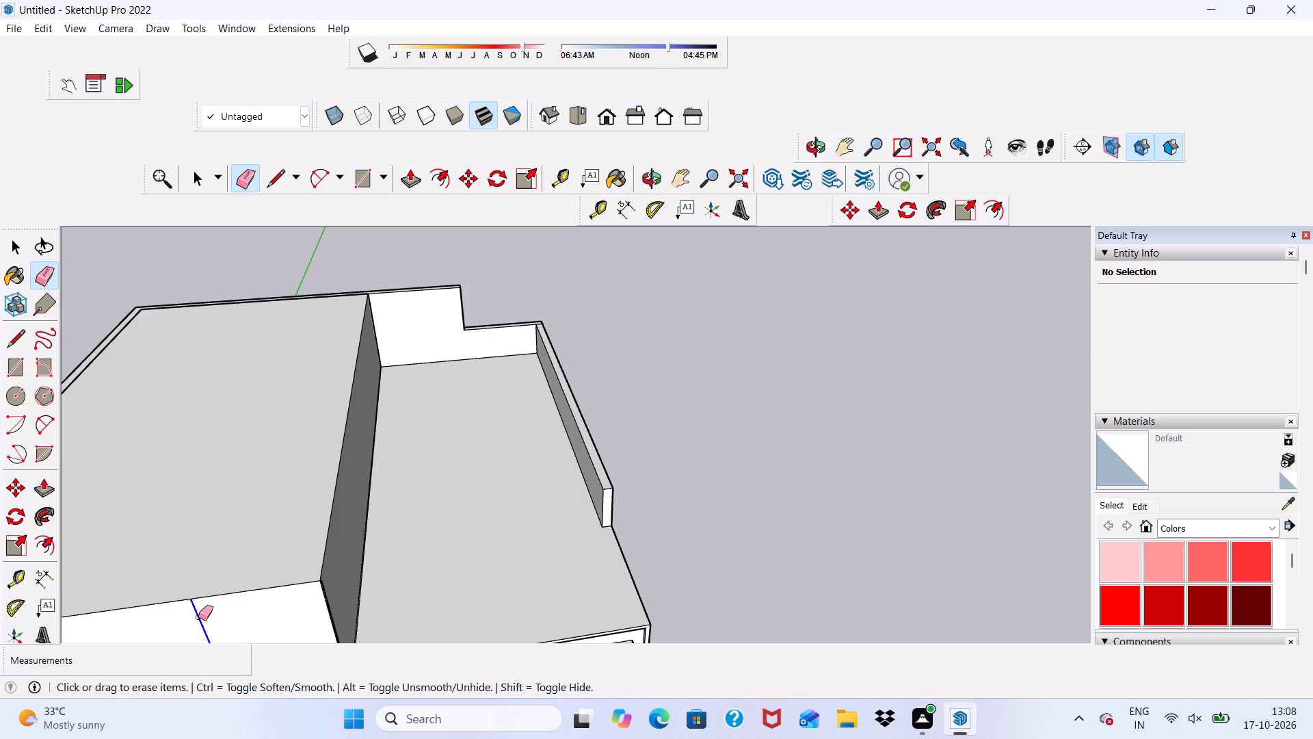
Examine the building's front and side elevations for leftover lines on the tall block and recessed walls.
{"action": "scroll", "coordinate": [339, 415], "scroll_direction": "down", "scroll_amount": 7}
{"action": "scroll", "coordinate": [391, 378], "scroll_direction": "down", "scroll_amount": 5}
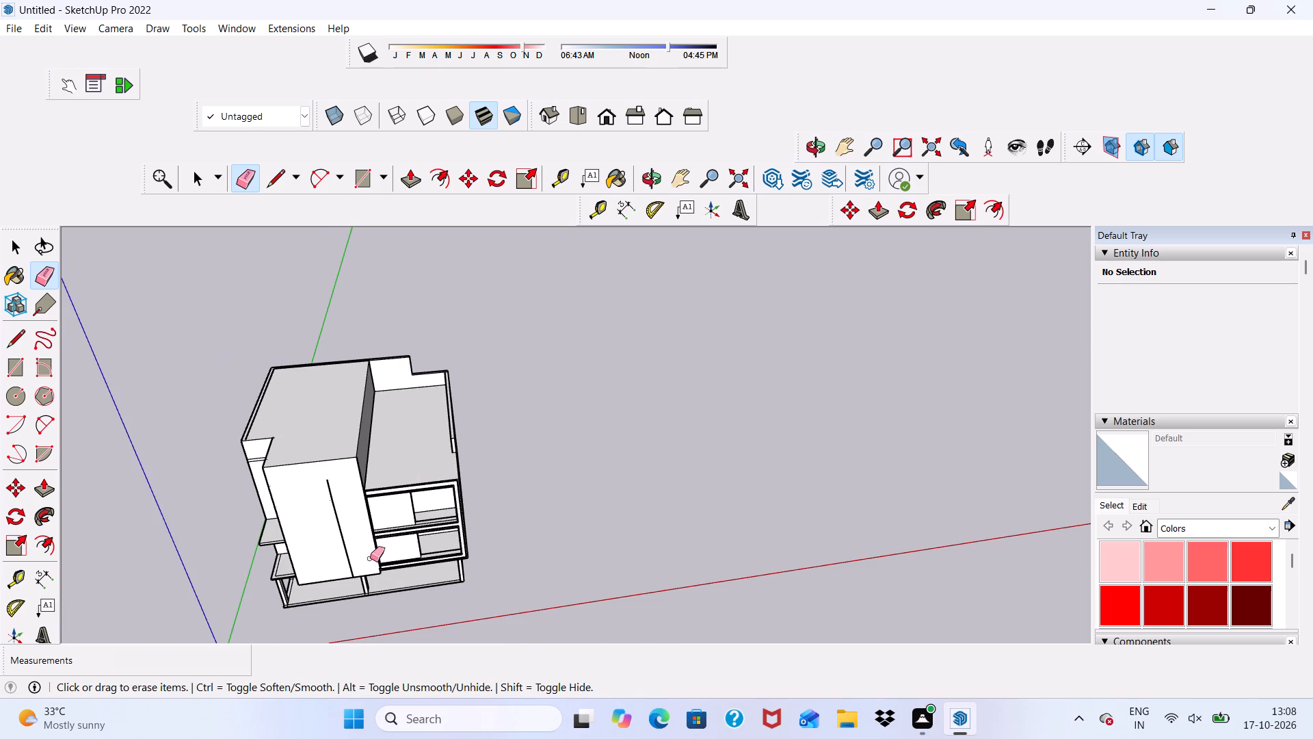
{"action": "scroll", "coordinate": [366, 551], "scroll_direction": "down", "scroll_amount": 6}
{"action": "scroll", "coordinate": [367, 573], "scroll_direction": "up", "scroll_amount": 7}
{"action": "middle_click_drag", "start_coordinate": [354, 565], "coordinate": [356, 404]}
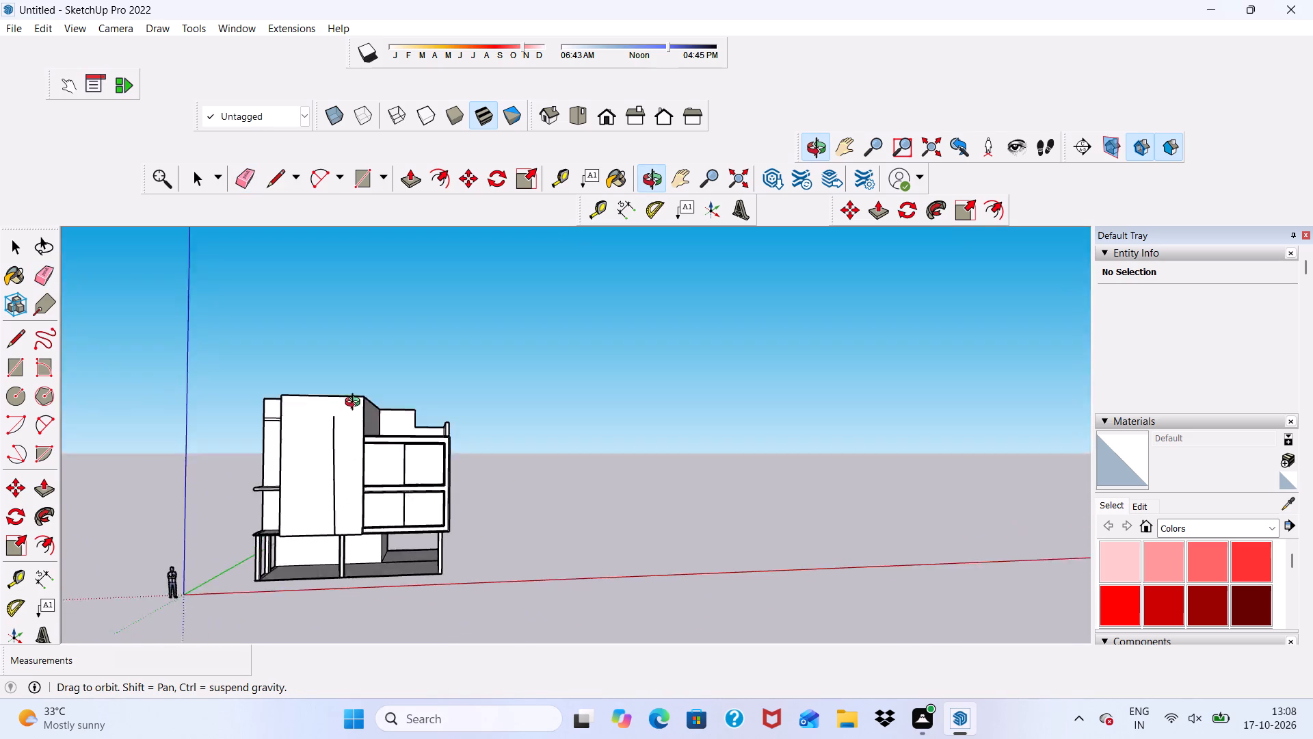
{"action": "middle_click_drag", "start_coordinate": [356, 404], "coordinate": [307, 440]}
{"action": "scroll", "coordinate": [308, 441], "scroll_direction": "up", "scroll_amount": 5}
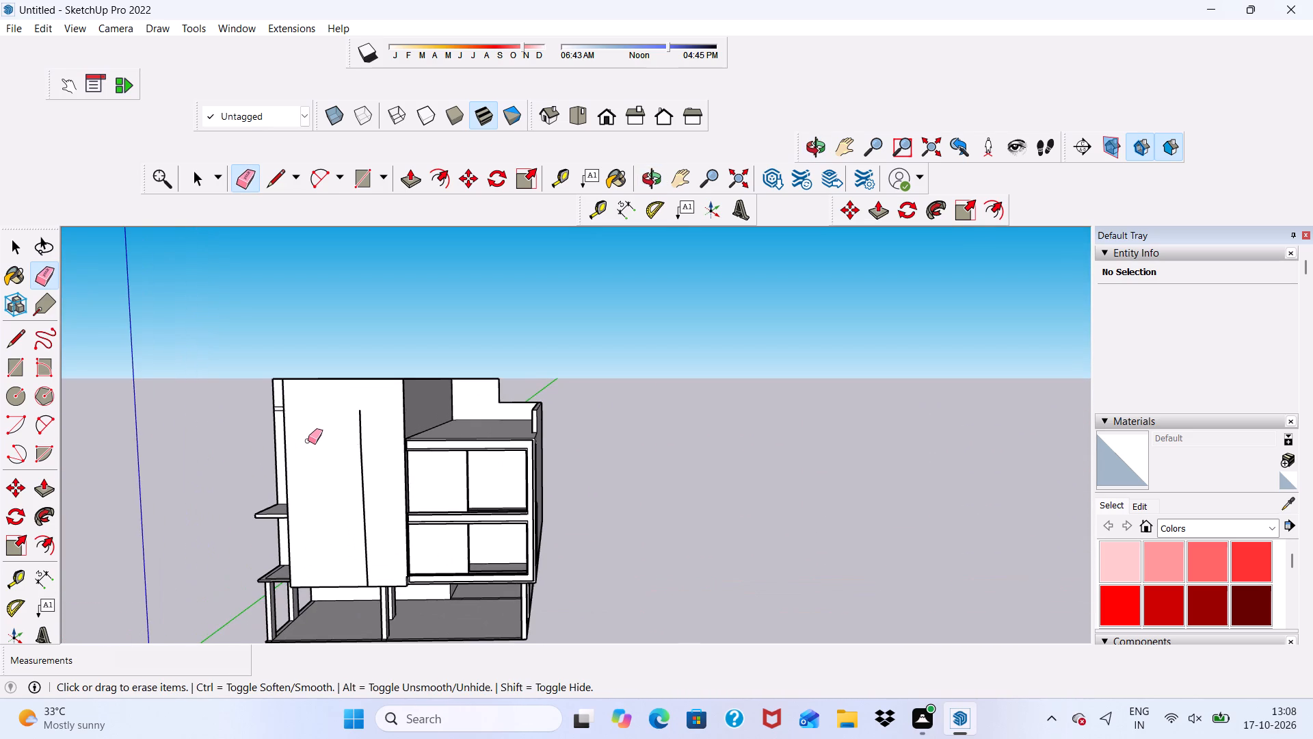
{"action": "key", "text": "space"}
{"action": "scroll", "coordinate": [315, 442], "scroll_direction": "down", "scroll_amount": 2}
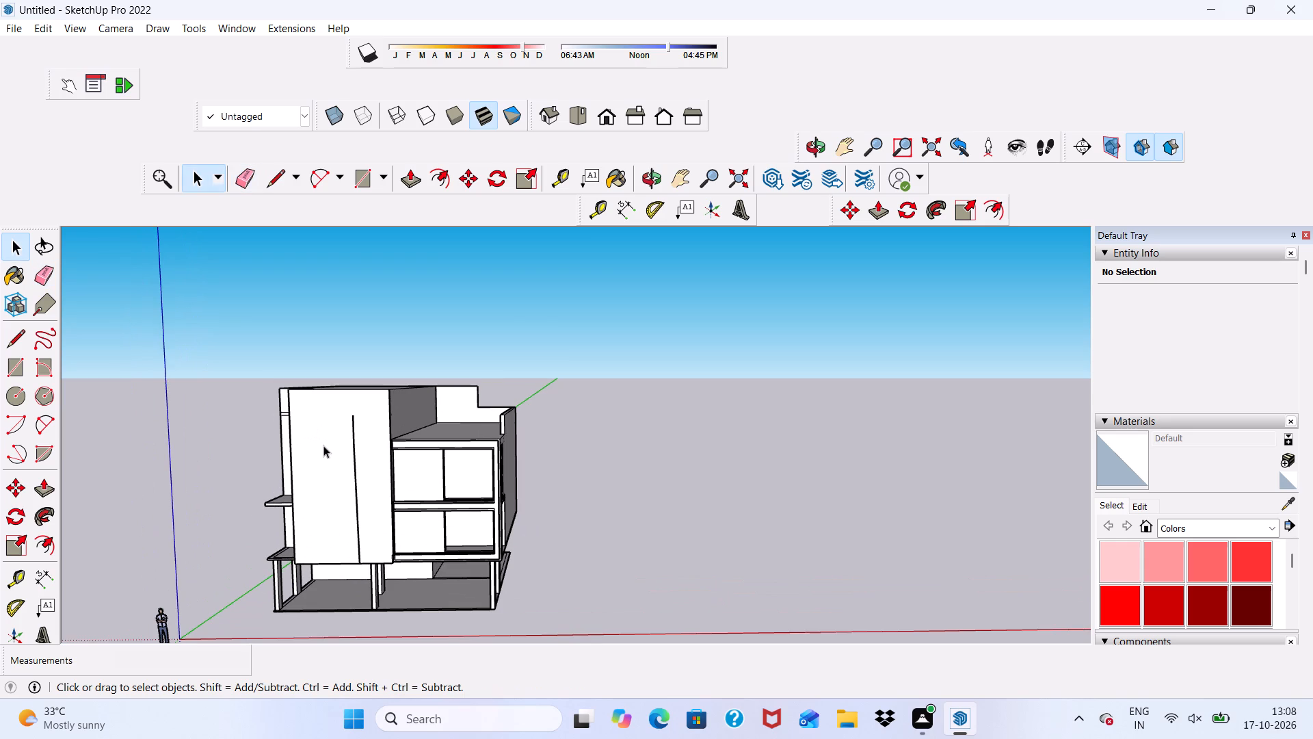
{"action": "scroll", "coordinate": [336, 522], "scroll_direction": "down", "scroll_amount": 5}
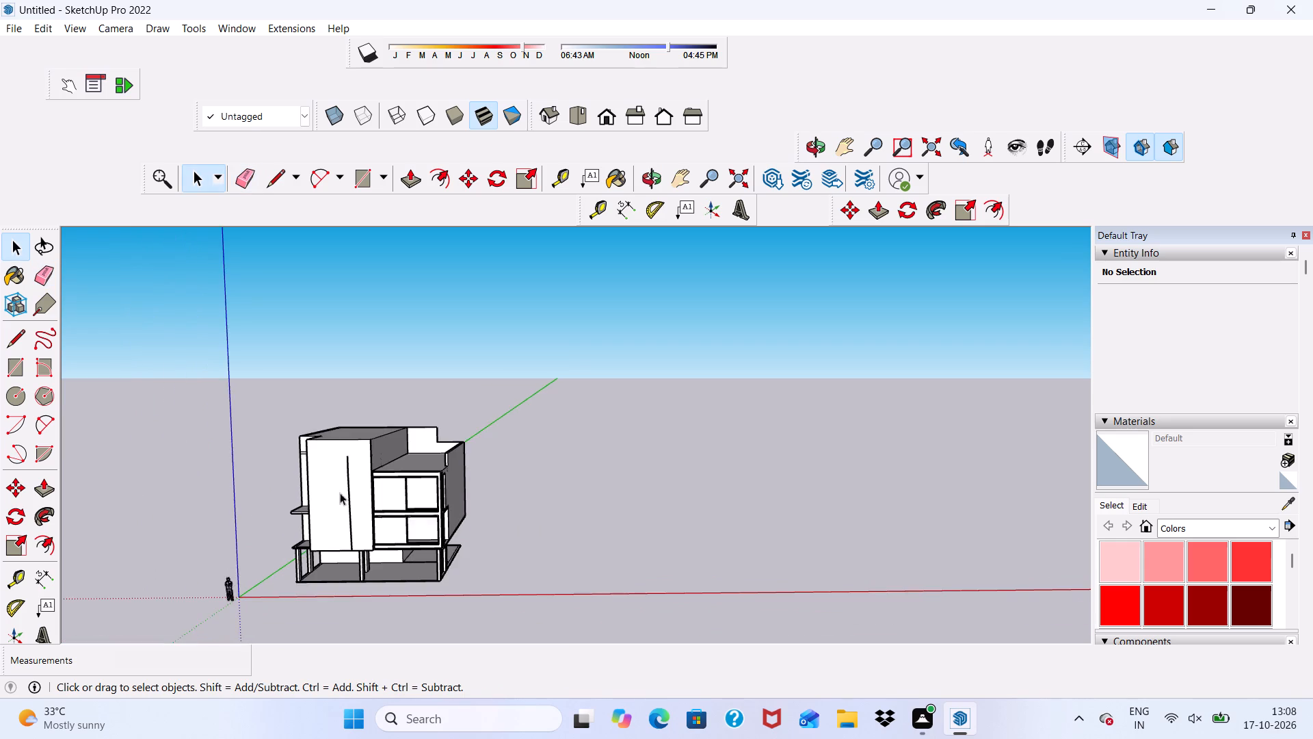
{"action": "middle_click_drag", "start_coordinate": [340, 493], "coordinate": [427, 439]}
{"action": "scroll", "coordinate": [293, 448], "scroll_direction": "up", "scroll_amount": 5}
{"action": "scroll", "coordinate": [297, 439], "scroll_direction": "down", "scroll_amount": 1}
{"action": "middle_click_drag", "start_coordinate": [298, 439], "coordinate": [323, 446]}
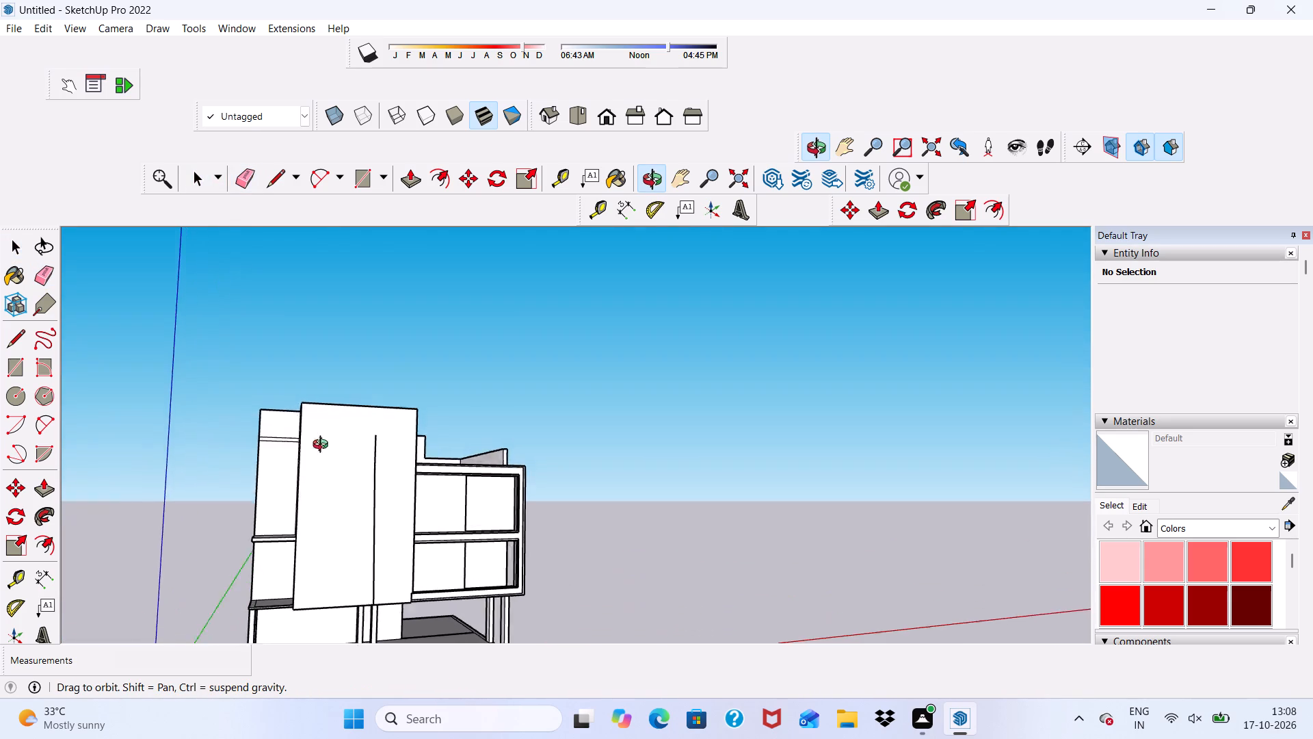
{"action": "middle_click_drag", "start_coordinate": [323, 446], "coordinate": [274, 422]}
{"action": "scroll", "coordinate": [275, 422], "scroll_direction": "up", "scroll_amount": 3}
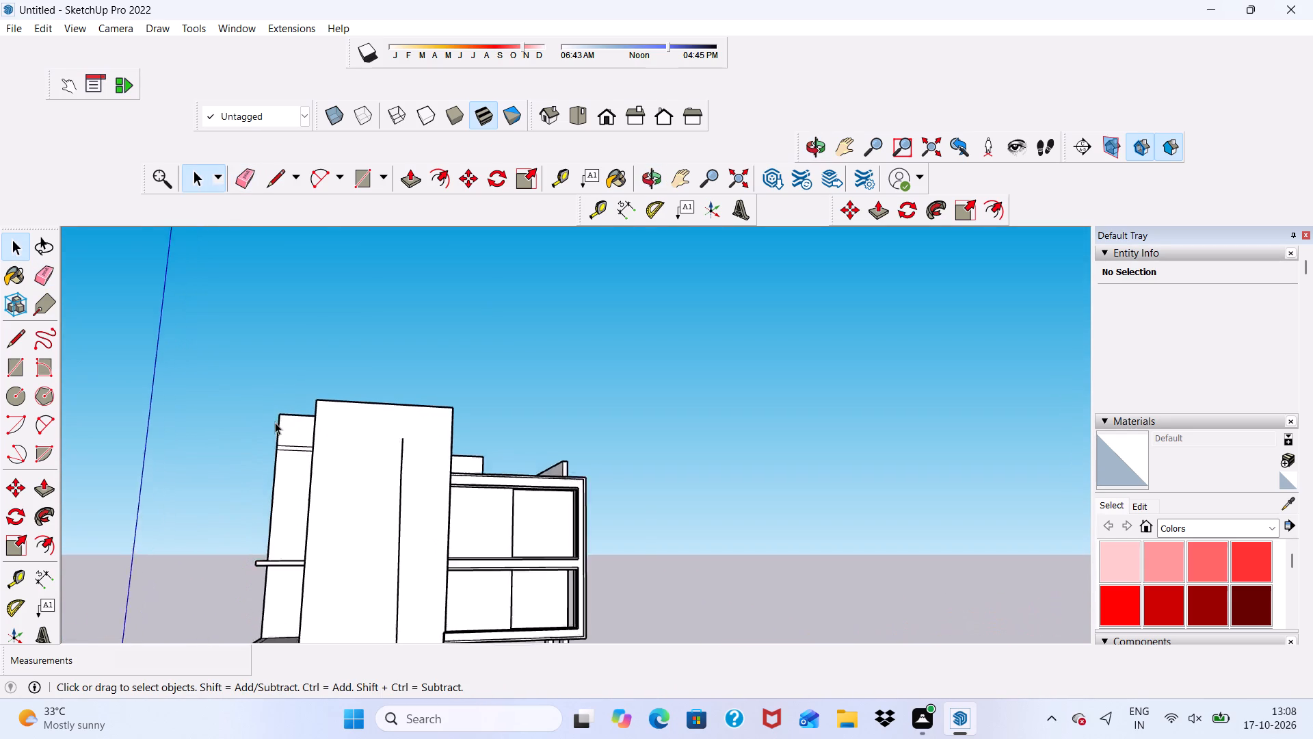
{"action": "scroll", "coordinate": [275, 422], "scroll_direction": "up", "scroll_amount": 2}
{"action": "middle_click_drag", "start_coordinate": [289, 428], "coordinate": [462, 480]}
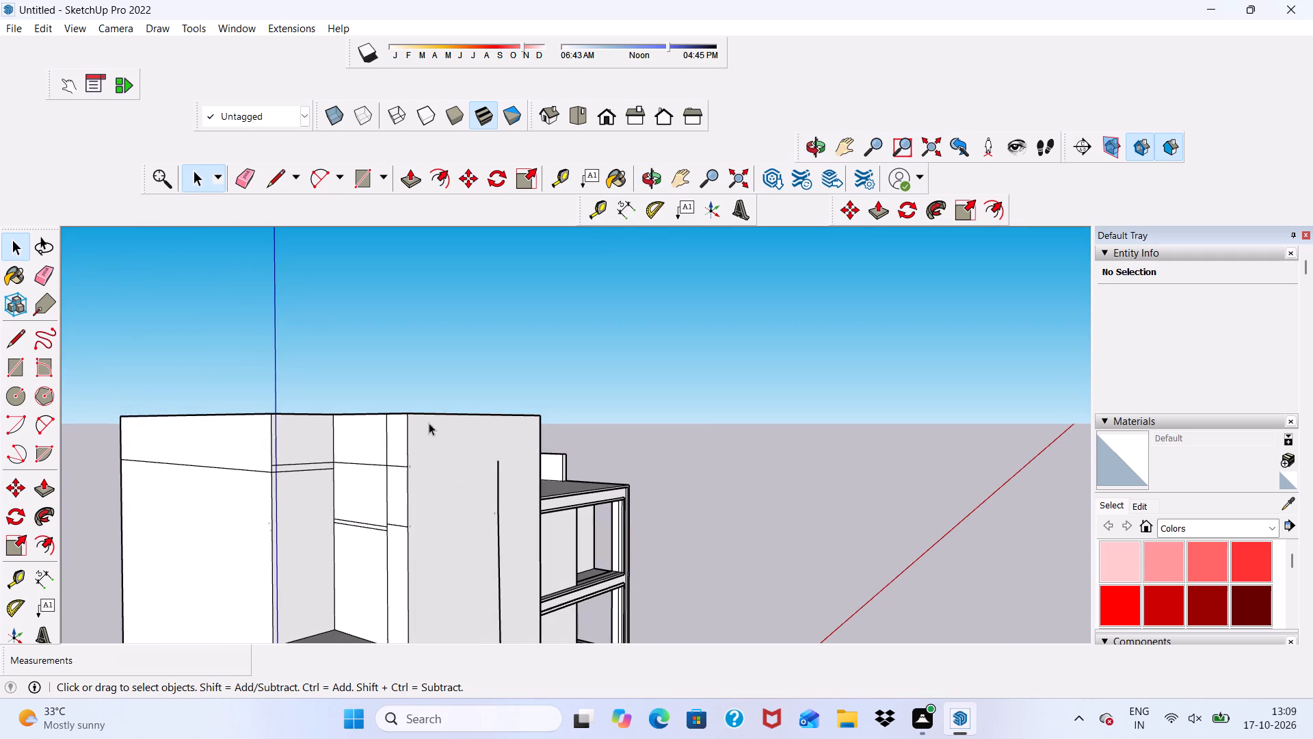
{"action": "key", "text": "space"}
{"action": "scroll", "coordinate": [428, 422], "scroll_direction": "up", "scroll_amount": 1}
{"action": "scroll", "coordinate": [427, 428], "scroll_direction": "down", "scroll_amount": 8}
{"action": "middle_click_drag", "start_coordinate": [432, 483], "coordinate": [230, 510]}
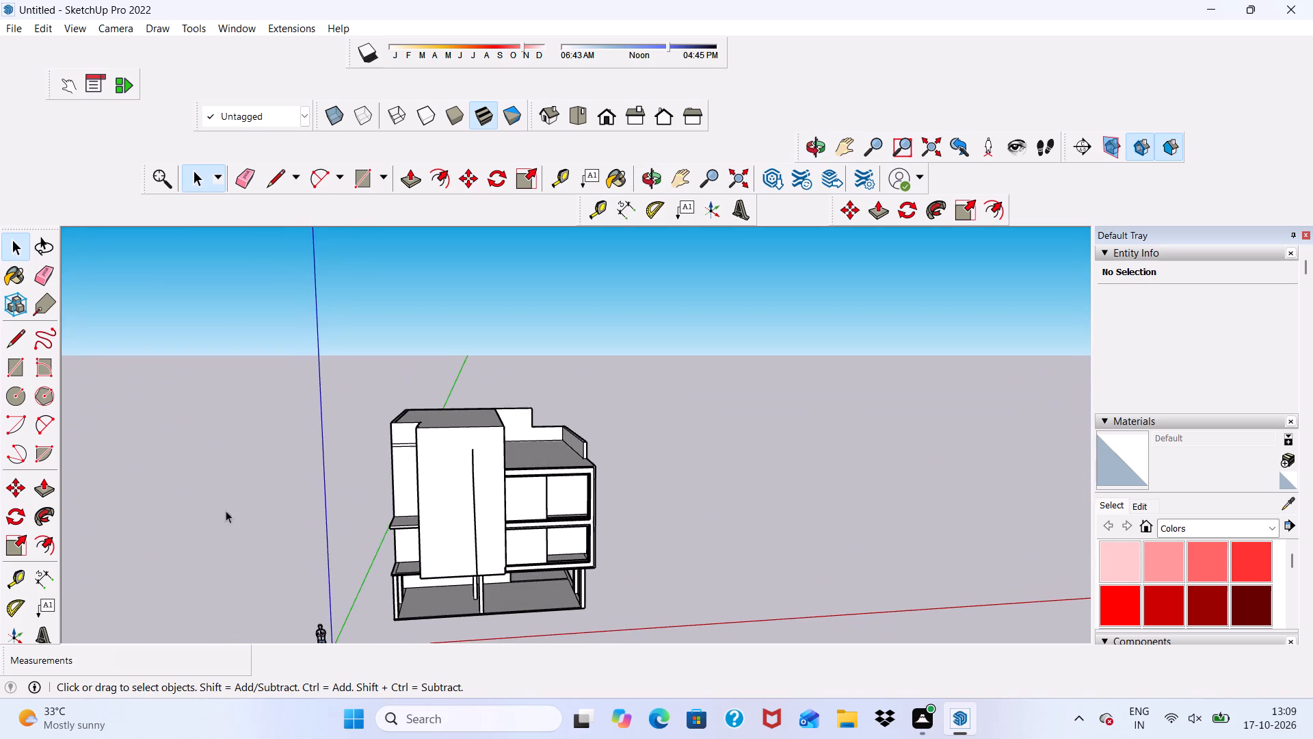
{"action": "scroll", "coordinate": [354, 449], "scroll_direction": "up", "scroll_amount": 6}
{"action": "scroll", "coordinate": [354, 449], "scroll_direction": "down", "scroll_amount": 5}
{"action": "middle_click_drag", "start_coordinate": [357, 493], "coordinate": [357, 430]}
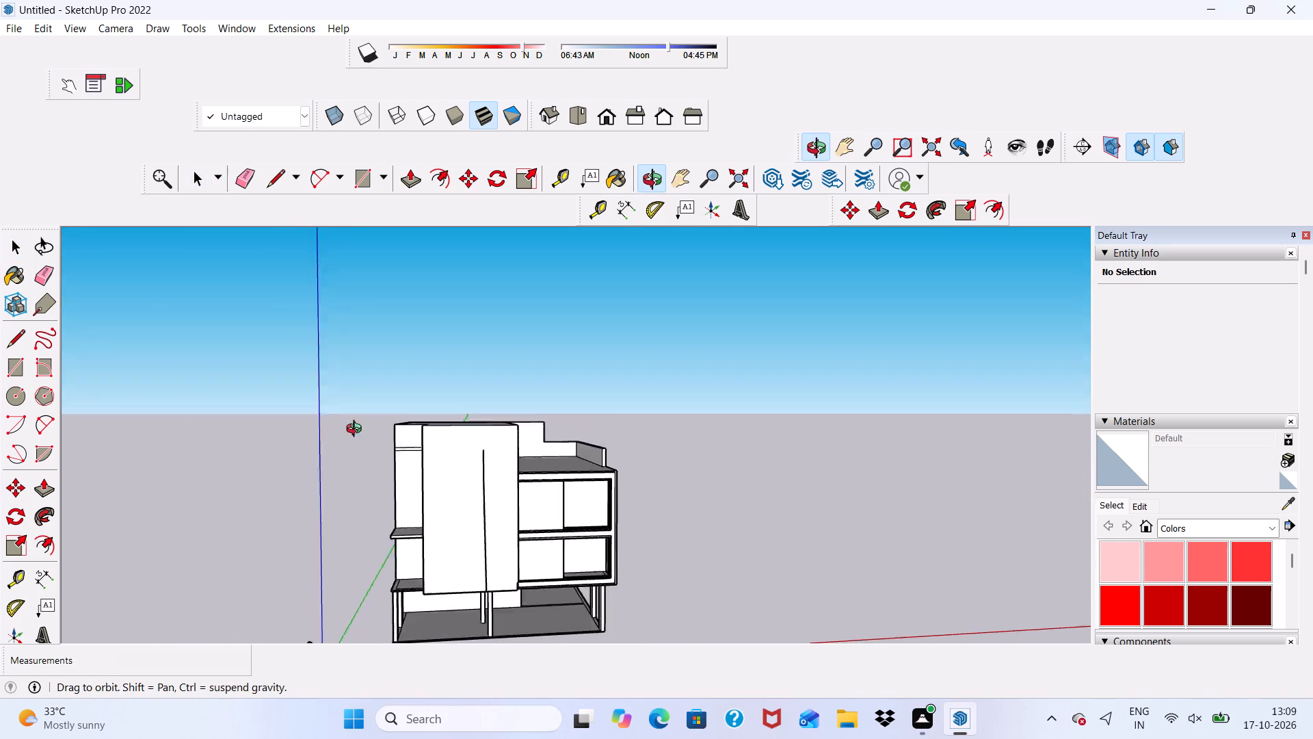
{"action": "middle_click_drag", "start_coordinate": [357, 430], "coordinate": [380, 482]}
Erase the pair of horizontal lines near the top of the recessed front wall beside the tall block.
{"action": "scroll", "coordinate": [406, 466], "scroll_direction": "up", "scroll_amount": 5}
{"action": "scroll", "coordinate": [377, 380], "scroll_direction": "up", "scroll_amount": 3}
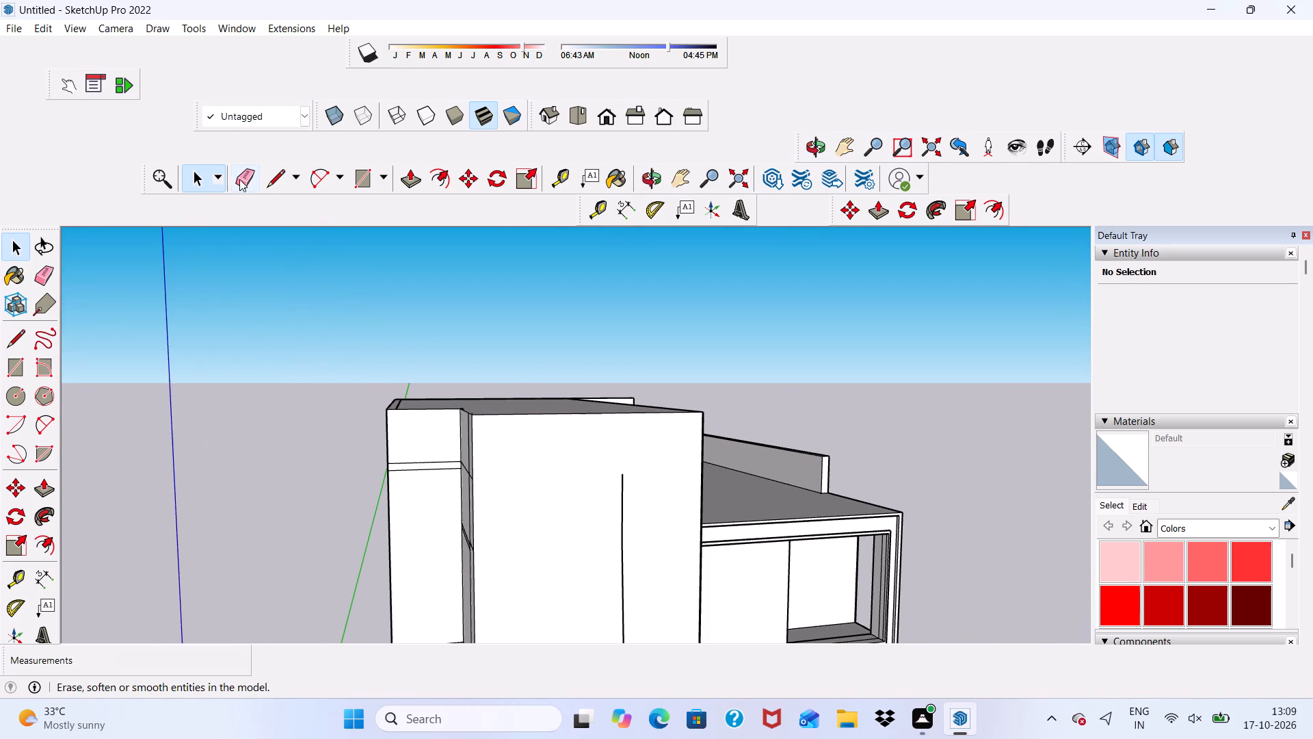
{"action": "left_click", "coordinate": [239, 177]}
{"action": "left_click_drag", "start_coordinate": [406, 450], "coordinate": [434, 513]}
{"action": "scroll", "coordinate": [407, 470], "scroll_direction": "down", "scroll_amount": 1}
{"action": "middle_click_drag", "start_coordinate": [407, 484], "coordinate": [524, 472]}
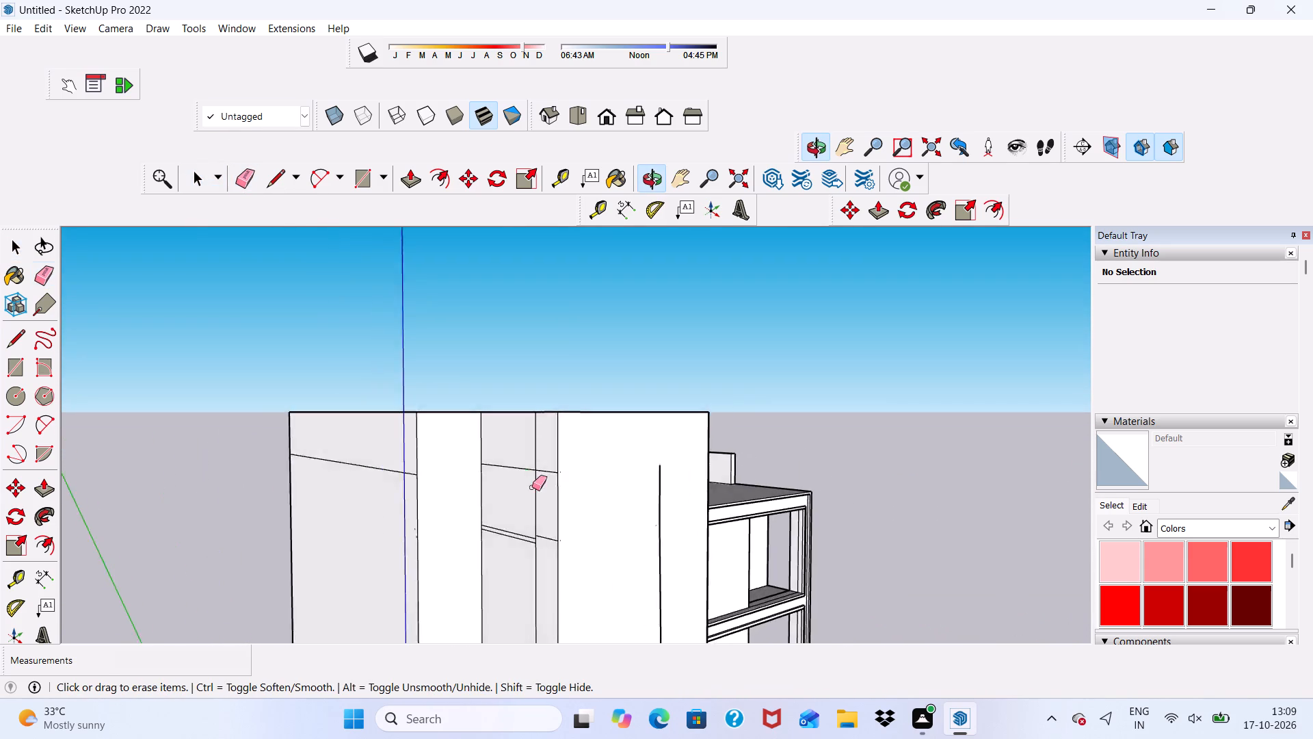
Erase all leftover horizontal and vertical edges, including small stubs, on the tall block's side wall facing the recess.
{"action": "scroll", "coordinate": [532, 487], "scroll_direction": "up", "scroll_amount": 4}
{"action": "left_click_drag", "start_coordinate": [532, 442], "coordinate": [501, 562]}
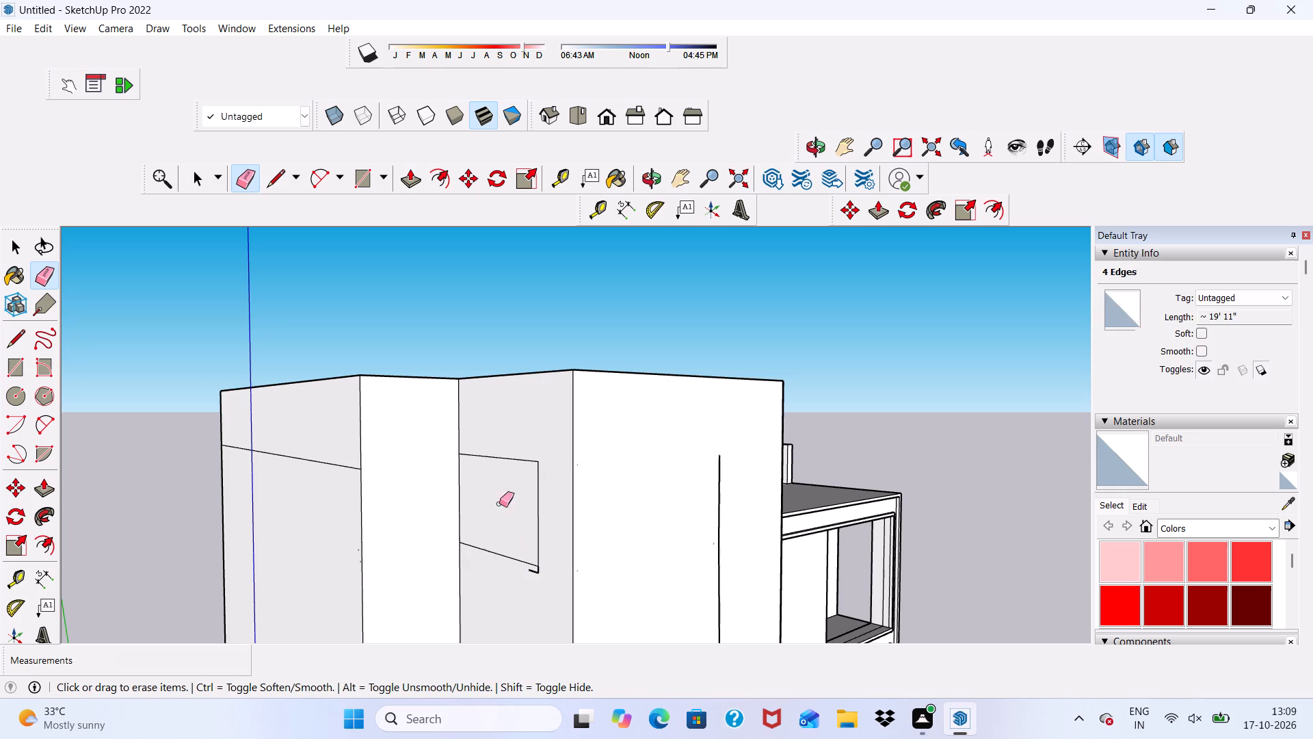
{"action": "left_click_drag", "start_coordinate": [514, 426], "coordinate": [527, 462]}
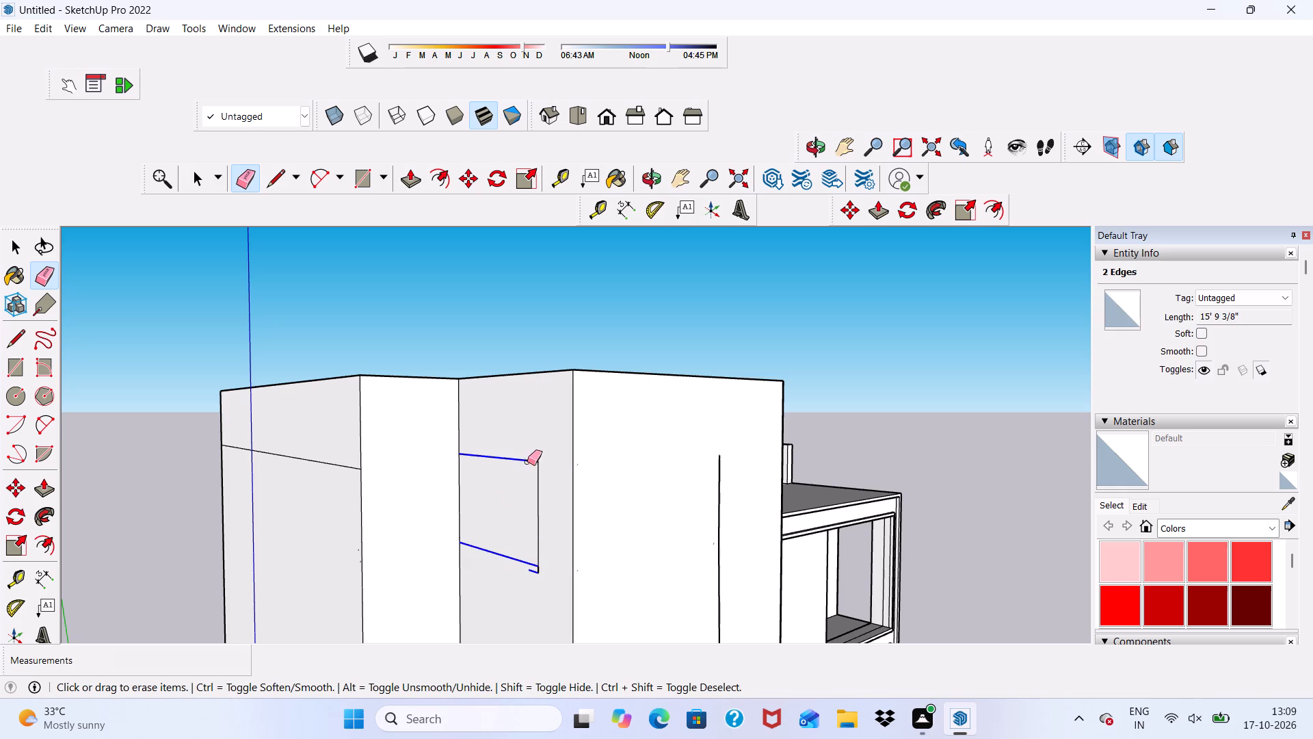
{"action": "left_click_drag", "start_coordinate": [527, 462], "coordinate": [537, 521]}
{"action": "scroll", "coordinate": [528, 524], "scroll_direction": "down", "scroll_amount": 2}
{"action": "left_click_drag", "start_coordinate": [529, 544], "coordinate": [538, 549]}
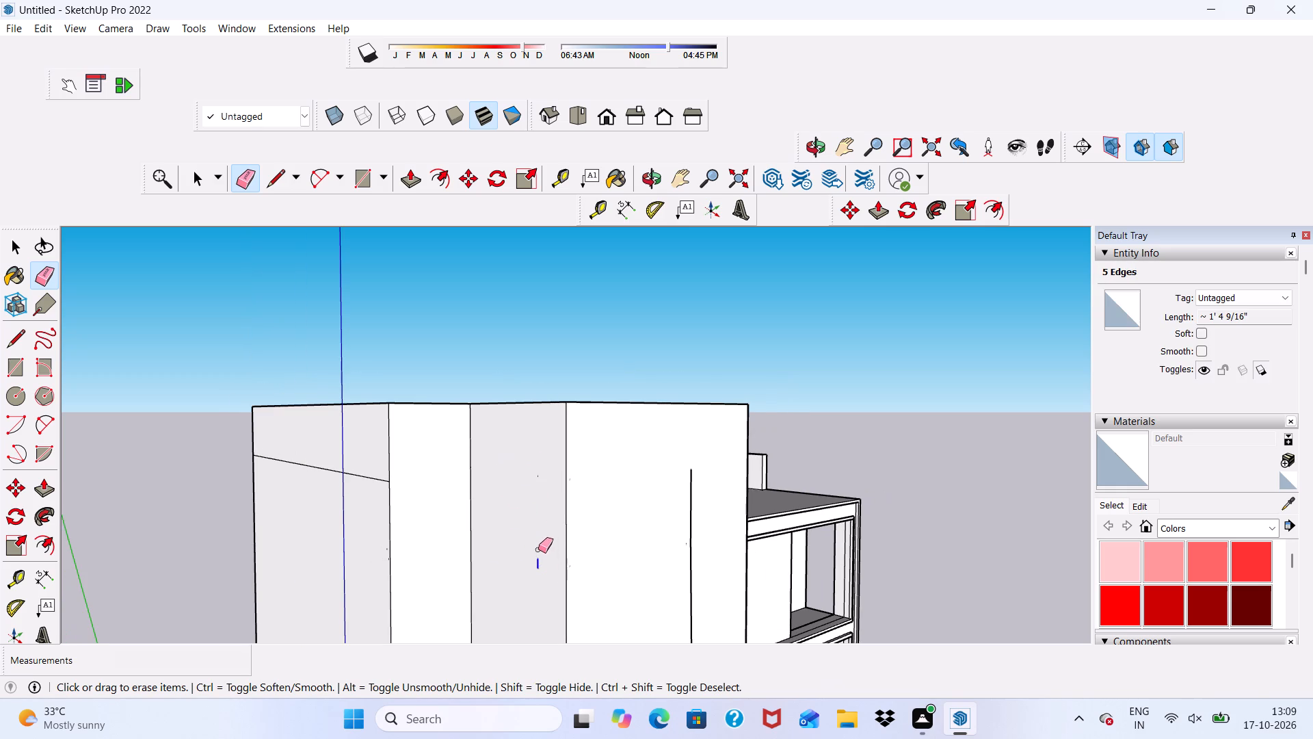
{"action": "left_click_drag", "start_coordinate": [538, 549], "coordinate": [539, 565]}
{"action": "left_click", "coordinate": [540, 566]}
{"action": "left_click_drag", "start_coordinate": [543, 463], "coordinate": [540, 479]}
{"action": "left_click_drag", "start_coordinate": [536, 469], "coordinate": [537, 504]}
Erase the remaining horizontal line near the top of the building's outer side wall.
{"action": "scroll", "coordinate": [477, 304], "scroll_direction": "down", "scroll_amount": 6}
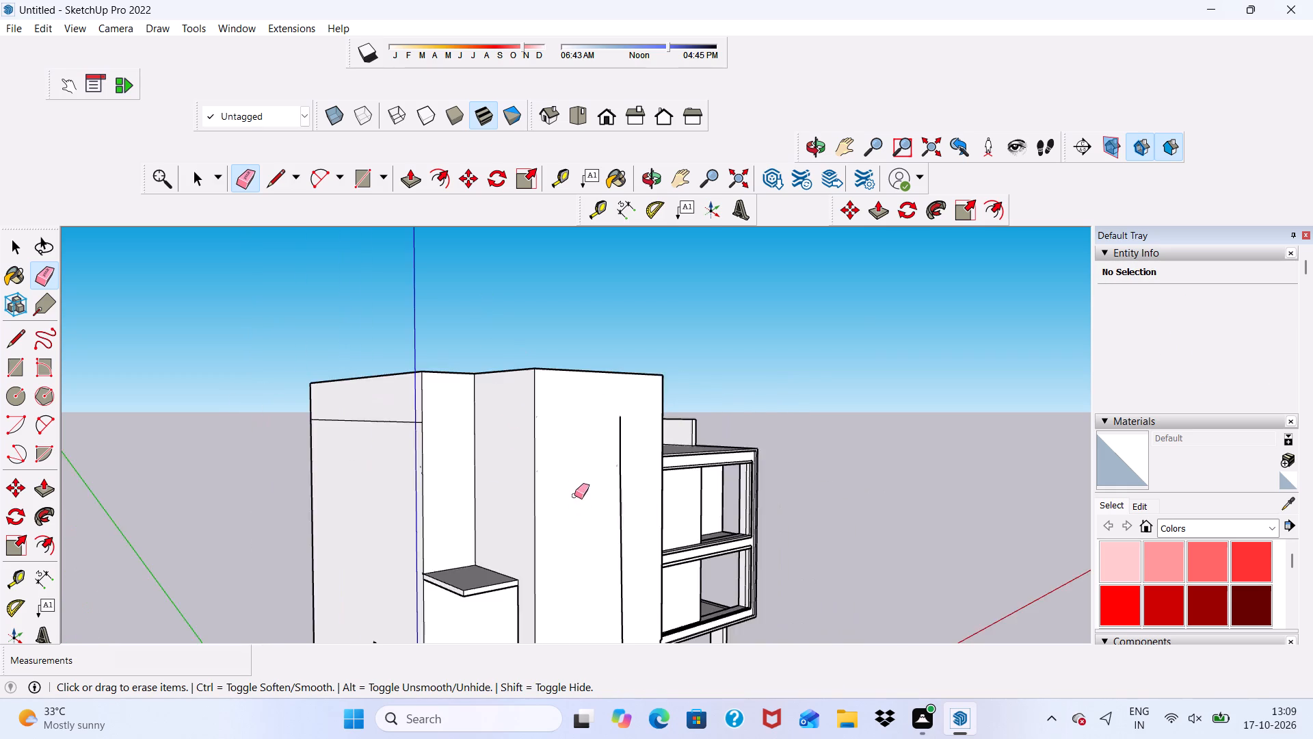
{"action": "middle_click_drag", "start_coordinate": [573, 526], "coordinate": [516, 482]}
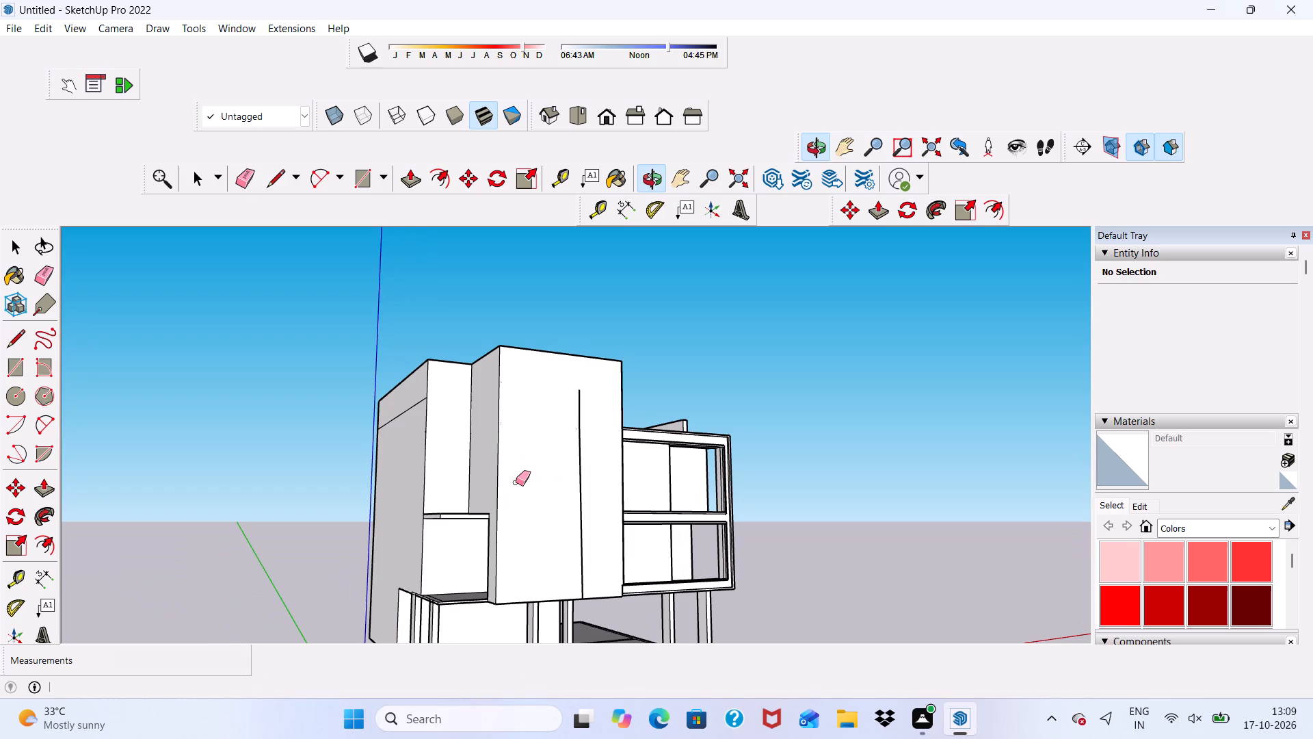
{"action": "middle_click_drag", "start_coordinate": [508, 502], "coordinate": [419, 569]}
{"action": "scroll", "coordinate": [426, 575], "scroll_direction": "up", "scroll_amount": 4}
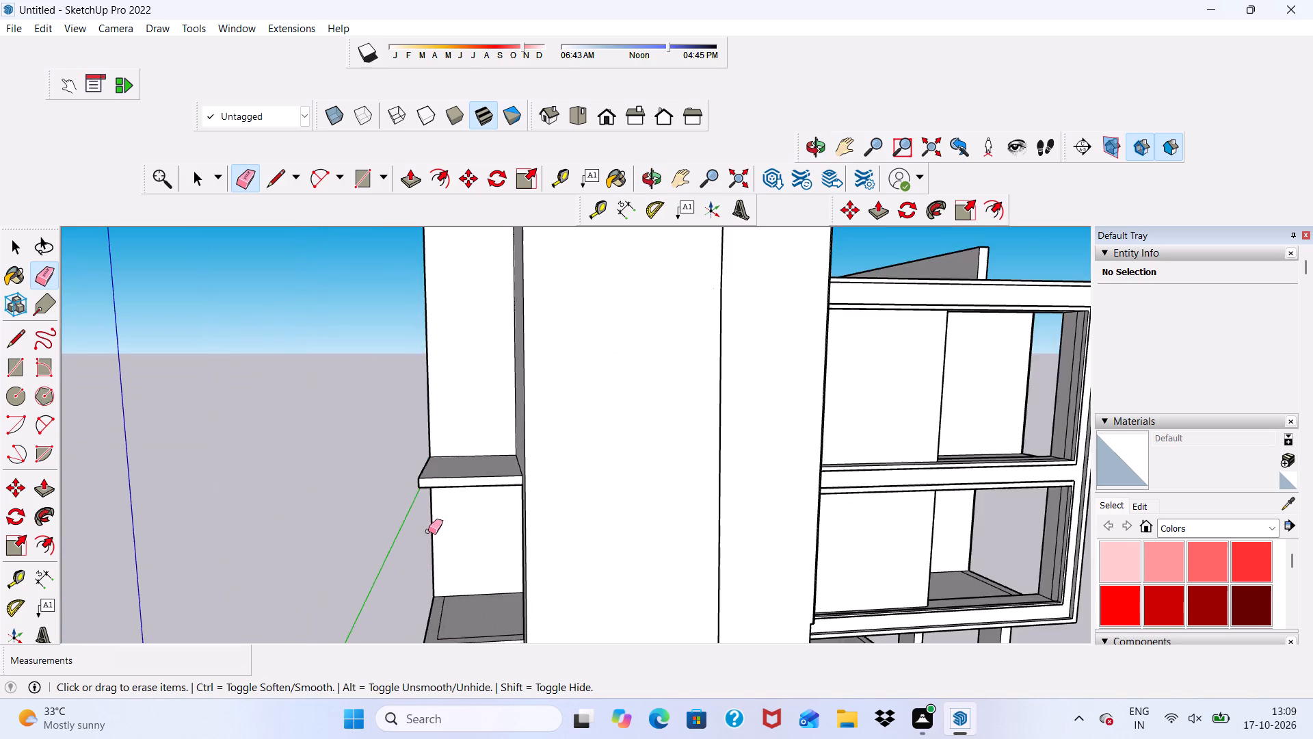
{"action": "scroll", "coordinate": [428, 531], "scroll_direction": "up", "scroll_amount": 6}
{"action": "middle_click_drag", "start_coordinate": [527, 476], "coordinate": [495, 532]}
{"action": "scroll", "coordinate": [498, 482], "scroll_direction": "up", "scroll_amount": 1}
{"action": "scroll", "coordinate": [486, 442], "scroll_direction": "down", "scroll_amount": 11}
{"action": "middle_click_drag", "start_coordinate": [538, 509], "coordinate": [552, 411]}
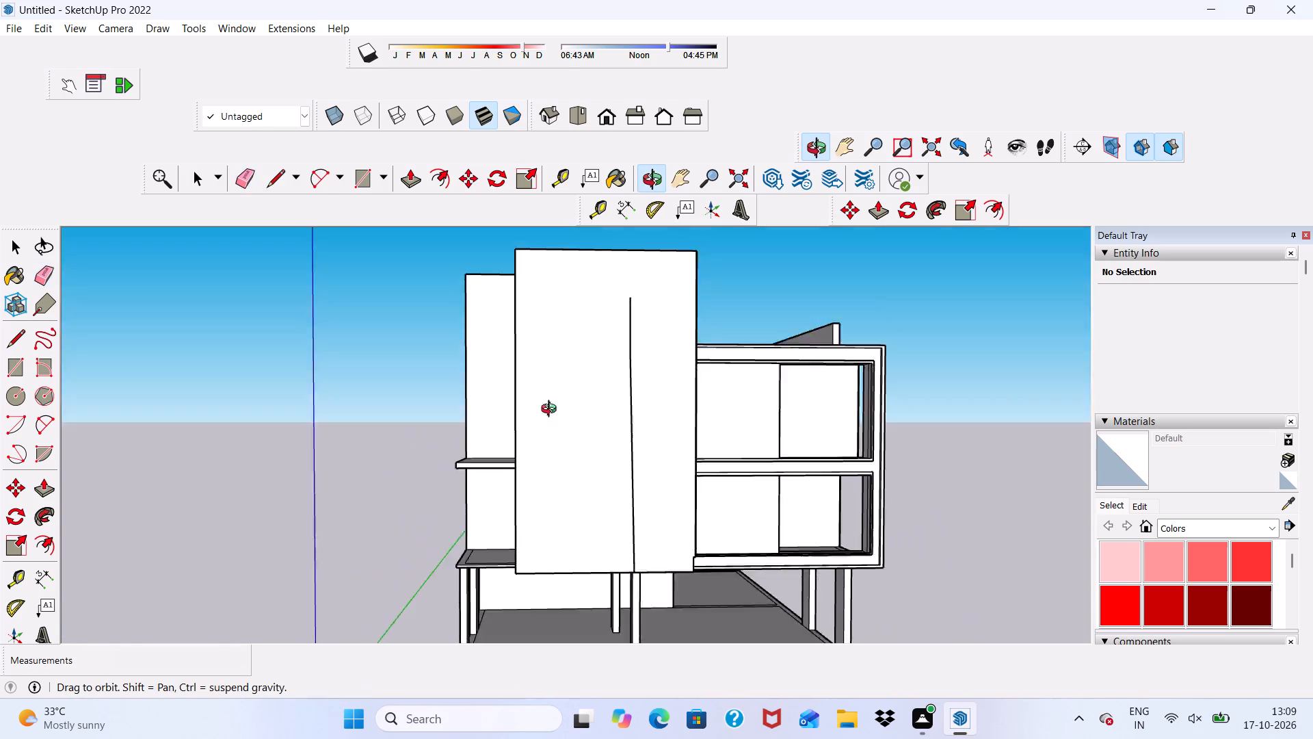
{"action": "middle_click_drag", "start_coordinate": [552, 411], "coordinate": [644, 447]}
{"action": "scroll", "coordinate": [447, 333], "scroll_direction": "up", "scroll_amount": 4}
{"action": "left_click_drag", "start_coordinate": [445, 304], "coordinate": [447, 341]}
{"action": "scroll", "coordinate": [448, 333], "scroll_direction": "down", "scroll_amount": 2}
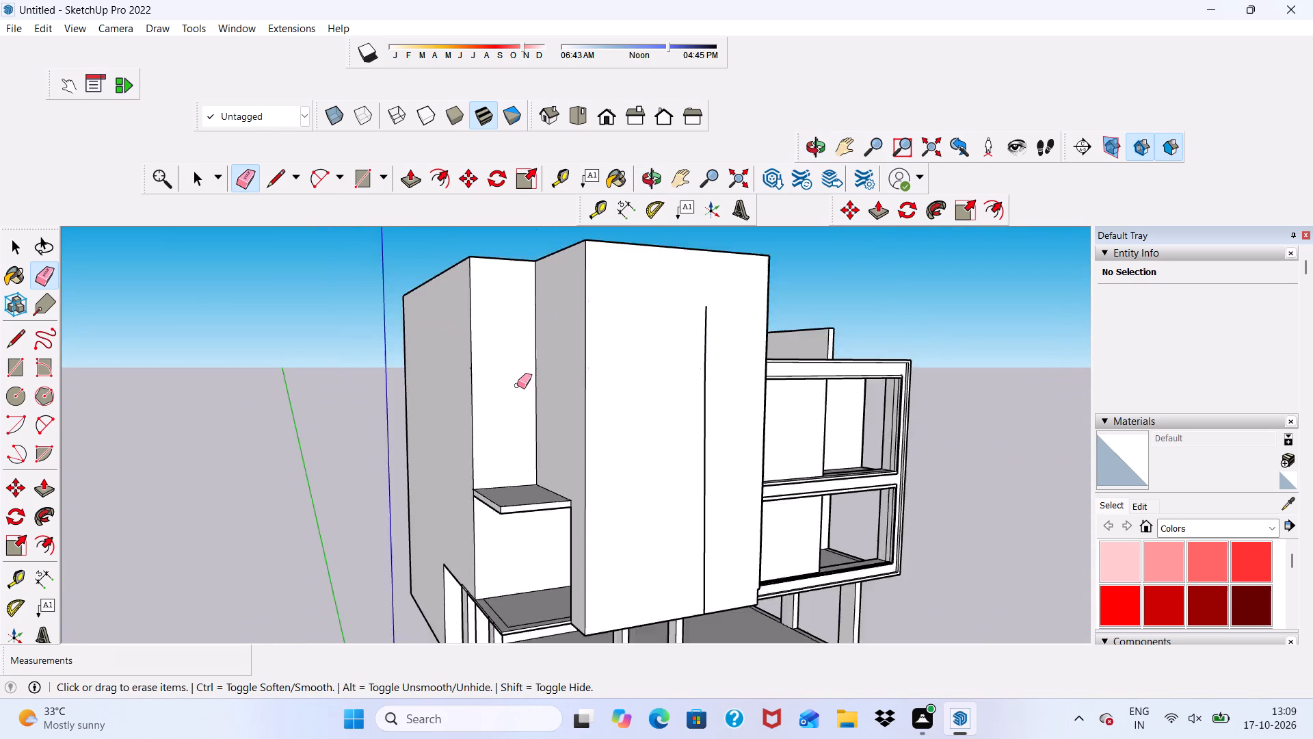
{"action": "scroll", "coordinate": [517, 385], "scroll_direction": "down", "scroll_amount": 5}
{"action": "middle_click_drag", "start_coordinate": [543, 471], "coordinate": [503, 428]}
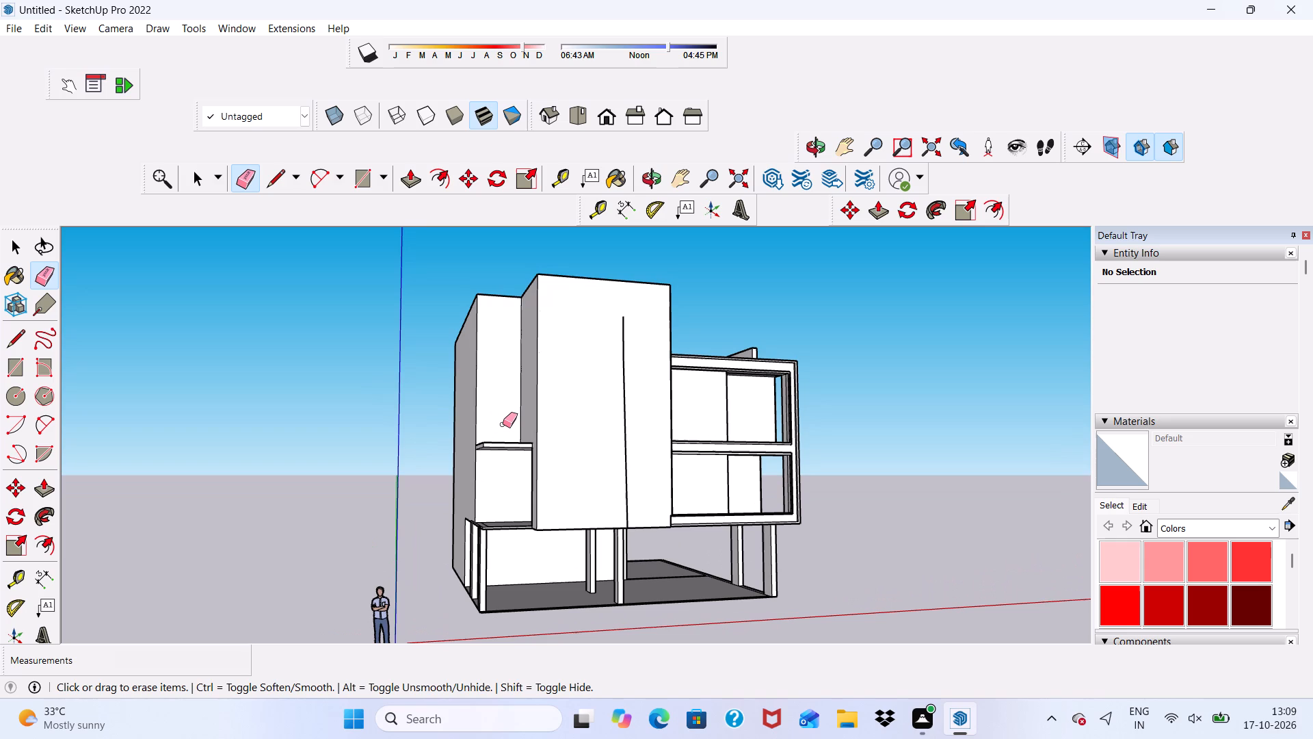
Examine the lower balcony floor and the inner face of the tall block's wall beside it.
{"action": "key", "text": "space"}
{"action": "scroll", "coordinate": [503, 521], "scroll_direction": "up", "scroll_amount": 6}
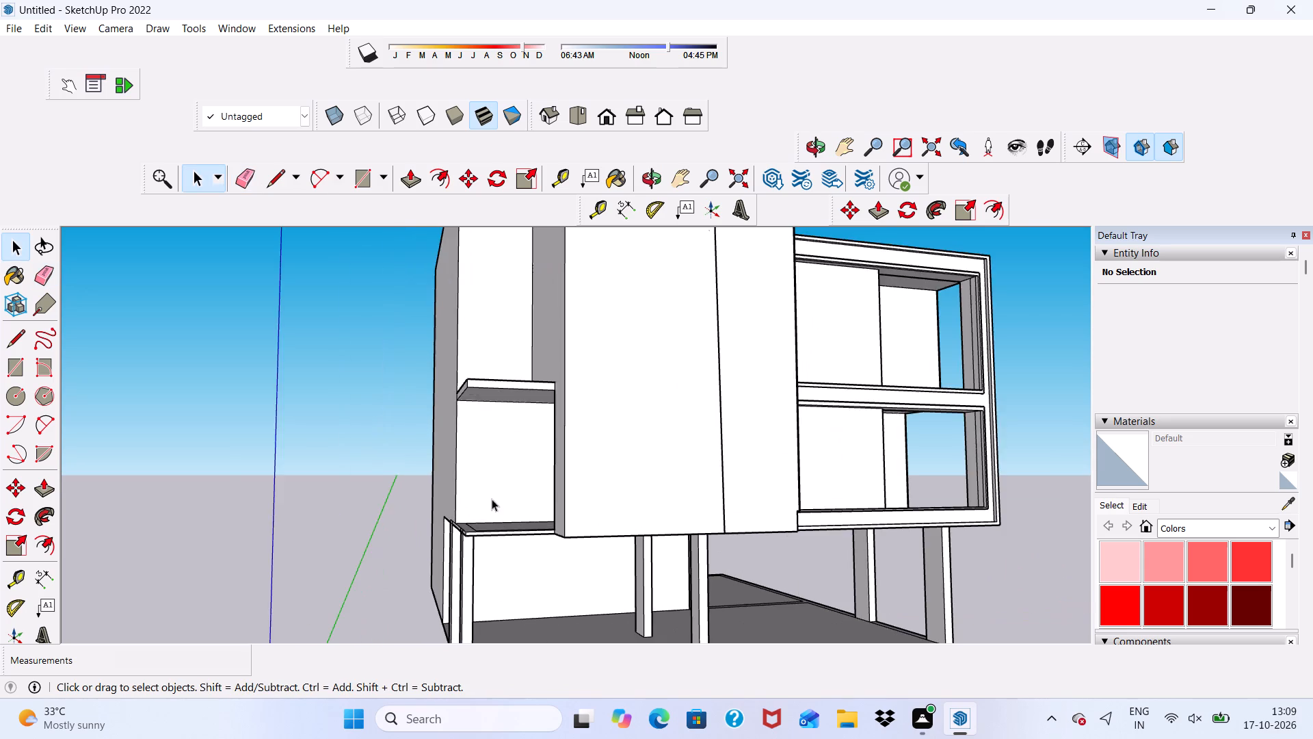
{"action": "middle_click_drag", "start_coordinate": [492, 499], "coordinate": [494, 596]}
{"action": "scroll", "coordinate": [485, 610], "scroll_direction": "up", "scroll_amount": 5}
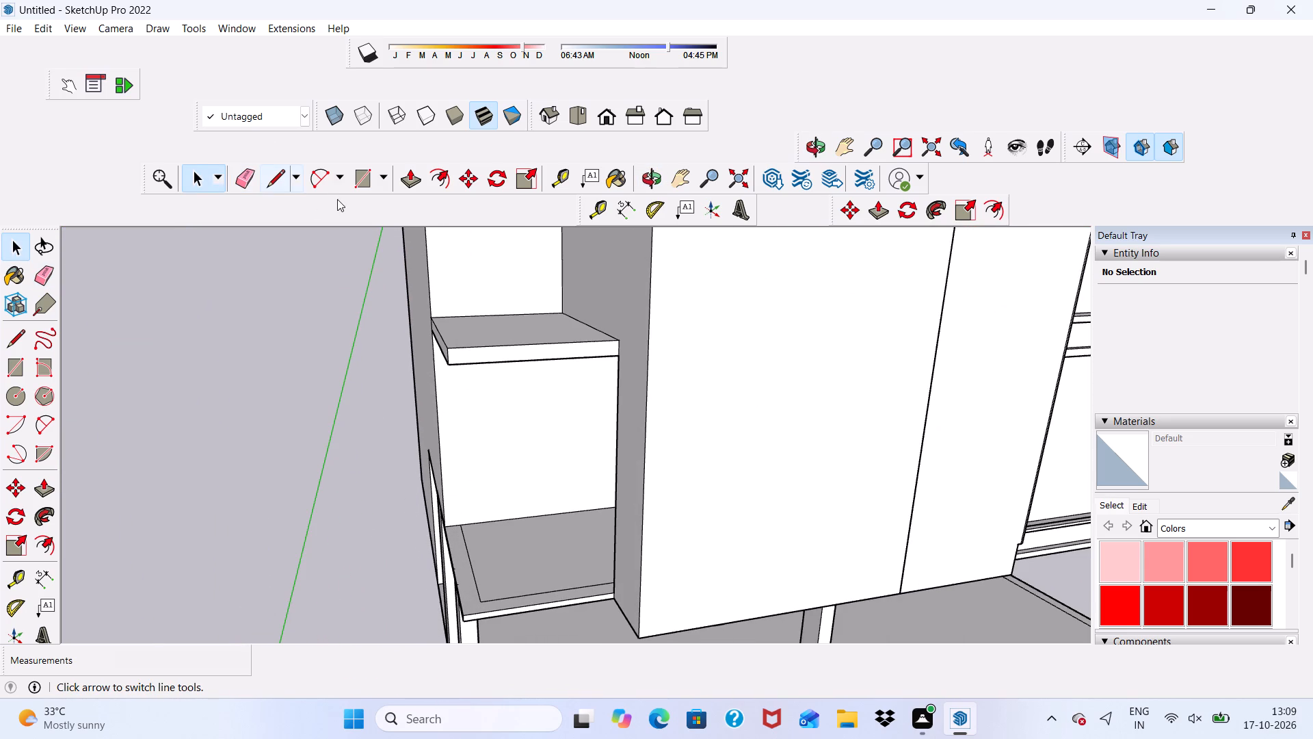
{"action": "left_click", "coordinate": [345, 194]}
{"action": "scroll", "coordinate": [425, 576], "scroll_direction": "up", "scroll_amount": 4}
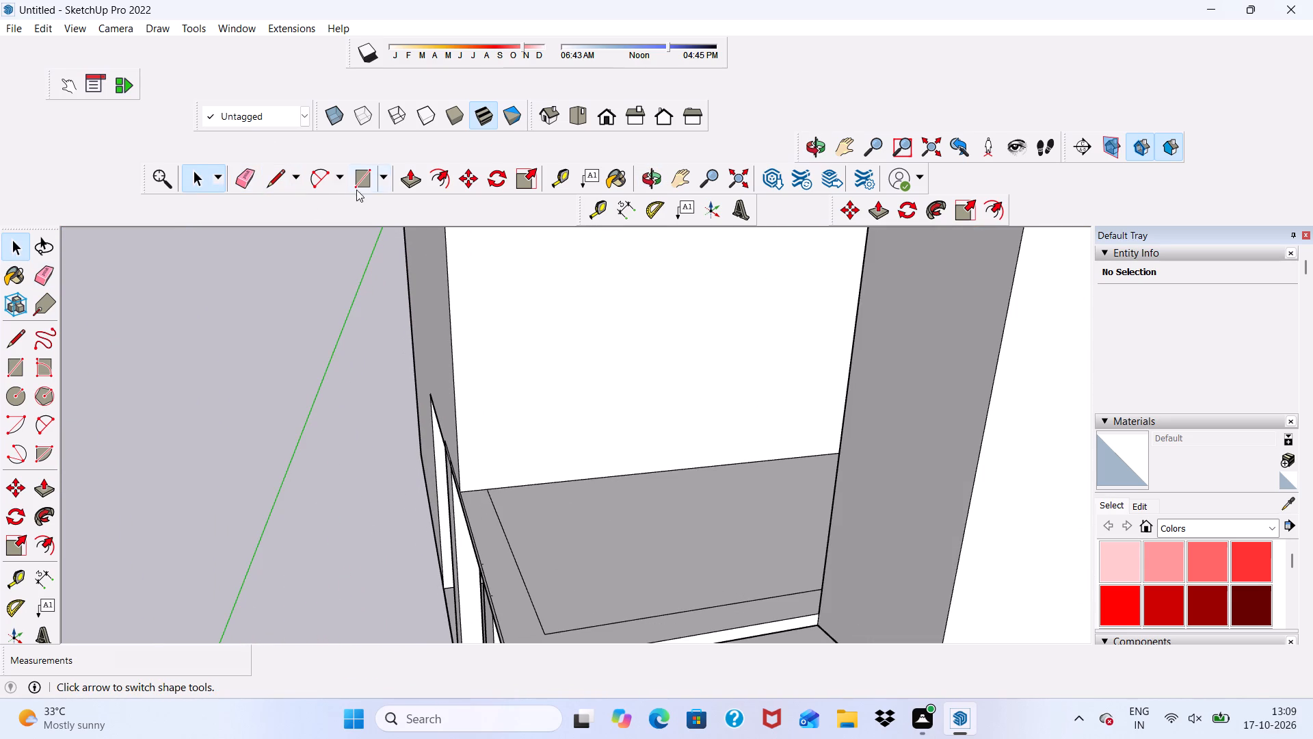
{"action": "left_click", "coordinate": [358, 186]}
{"action": "scroll", "coordinate": [490, 471], "scroll_direction": "down", "scroll_amount": 5}
{"action": "middle_click_drag", "start_coordinate": [525, 556], "coordinate": [592, 536]}
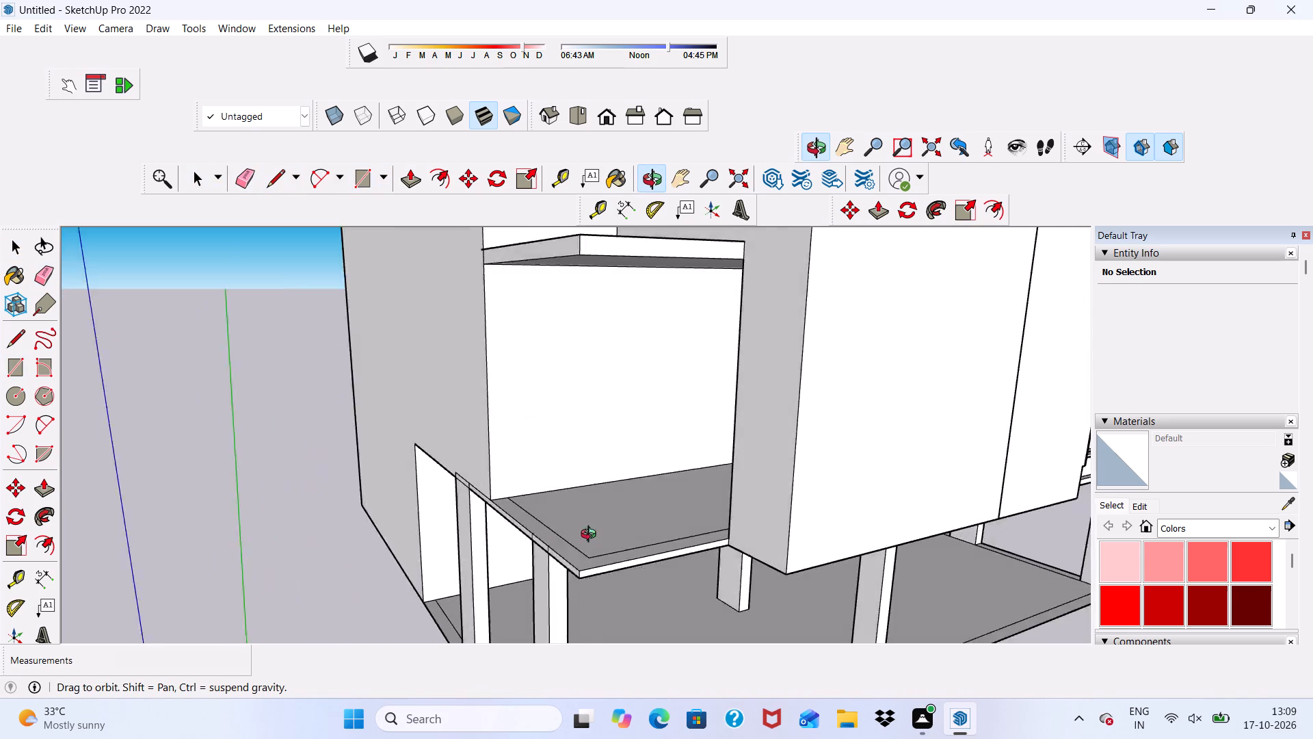
{"action": "middle_click_drag", "start_coordinate": [592, 536], "coordinate": [766, 539]}
{"action": "key", "text": "space"}
{"action": "middle_click_drag", "start_coordinate": [733, 463], "coordinate": [737, 463]}
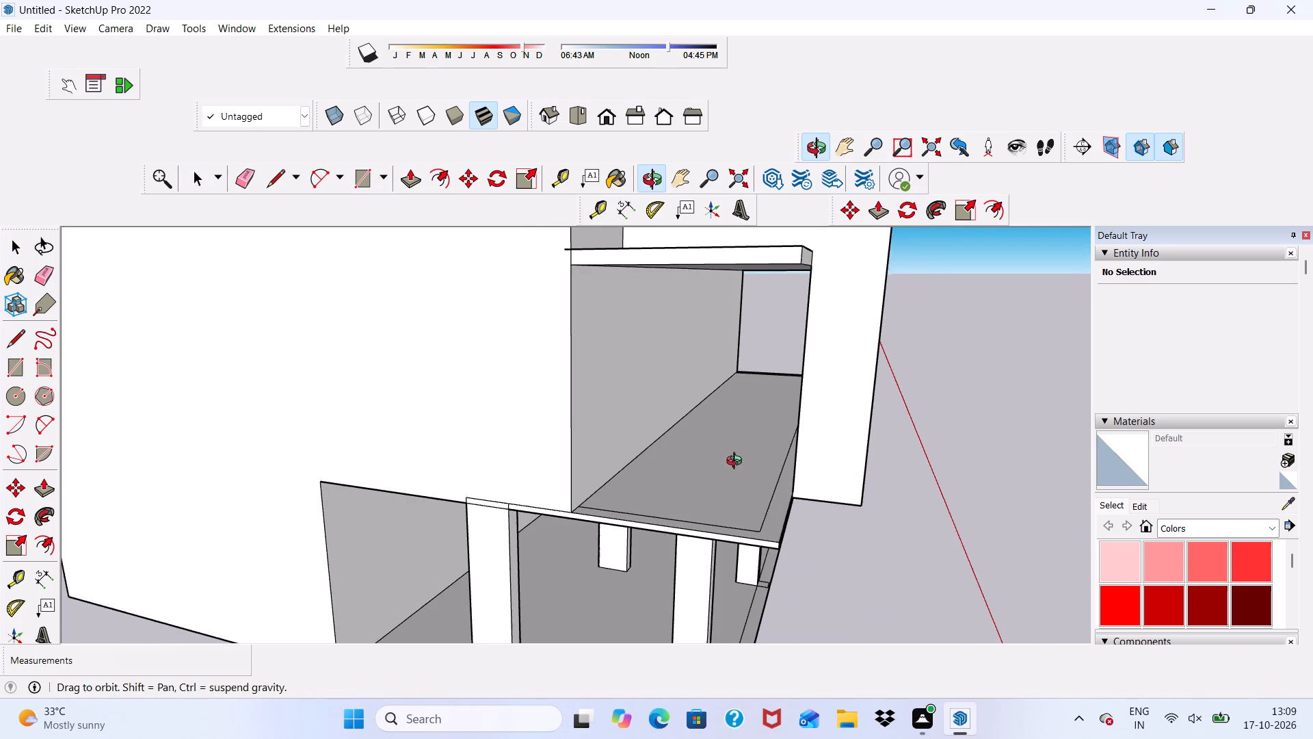
{"action": "middle_click_drag", "start_coordinate": [737, 463], "coordinate": [821, 488]}
{"action": "scroll", "coordinate": [830, 456], "scroll_direction": "up", "scroll_amount": 2}
{"action": "left_click", "coordinate": [836, 417]}
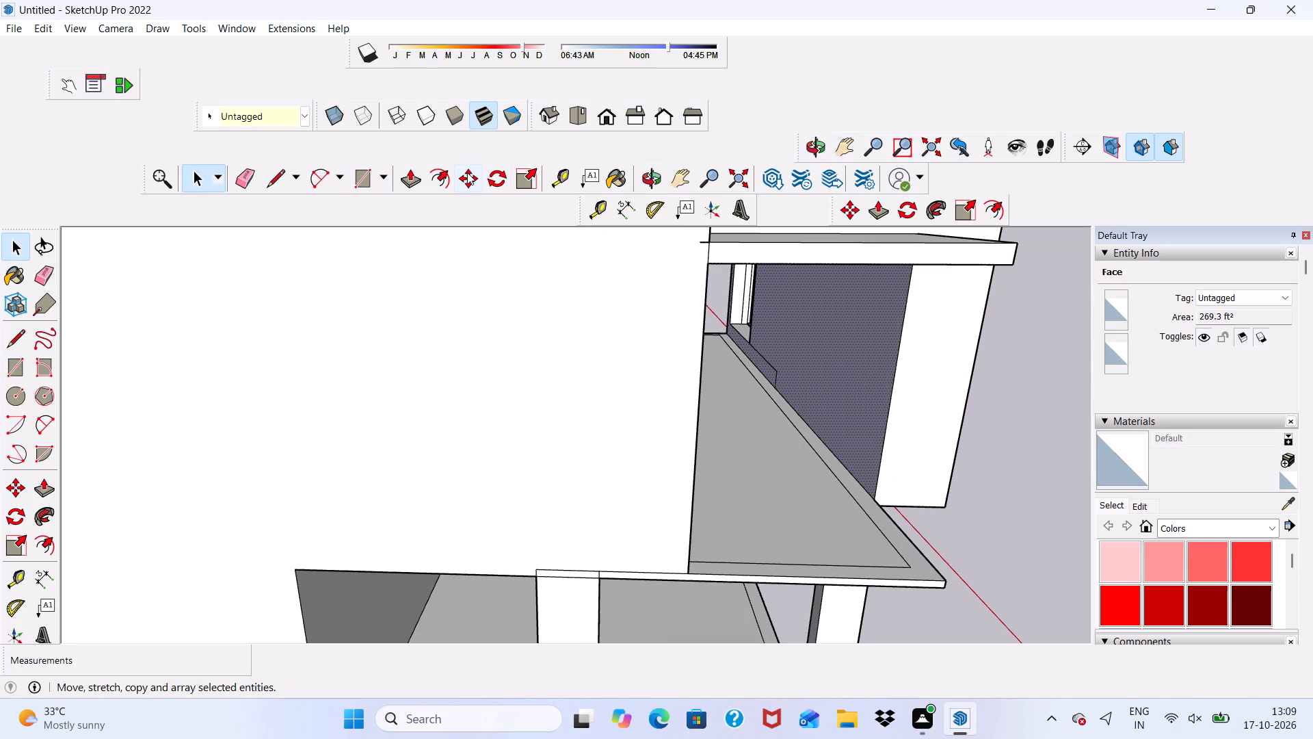
{"action": "scroll", "coordinate": [779, 353], "scroll_direction": "up", "scroll_amount": 5}
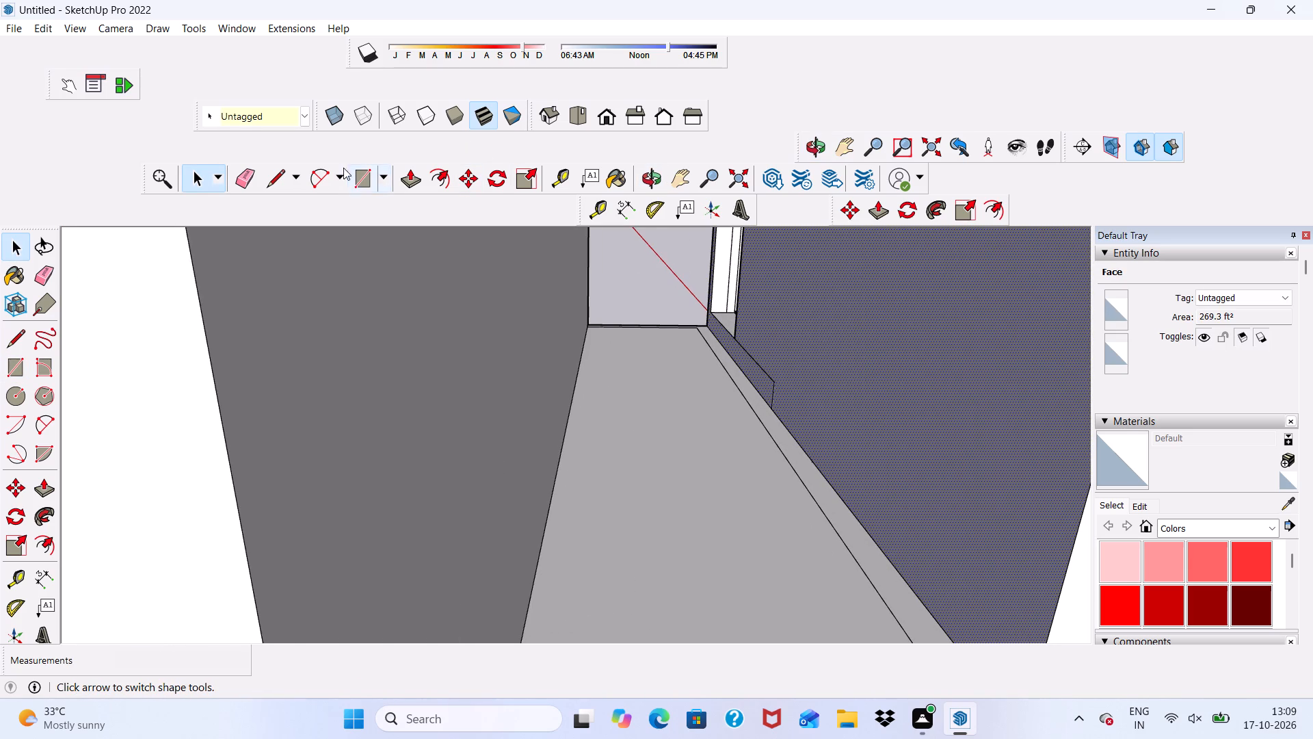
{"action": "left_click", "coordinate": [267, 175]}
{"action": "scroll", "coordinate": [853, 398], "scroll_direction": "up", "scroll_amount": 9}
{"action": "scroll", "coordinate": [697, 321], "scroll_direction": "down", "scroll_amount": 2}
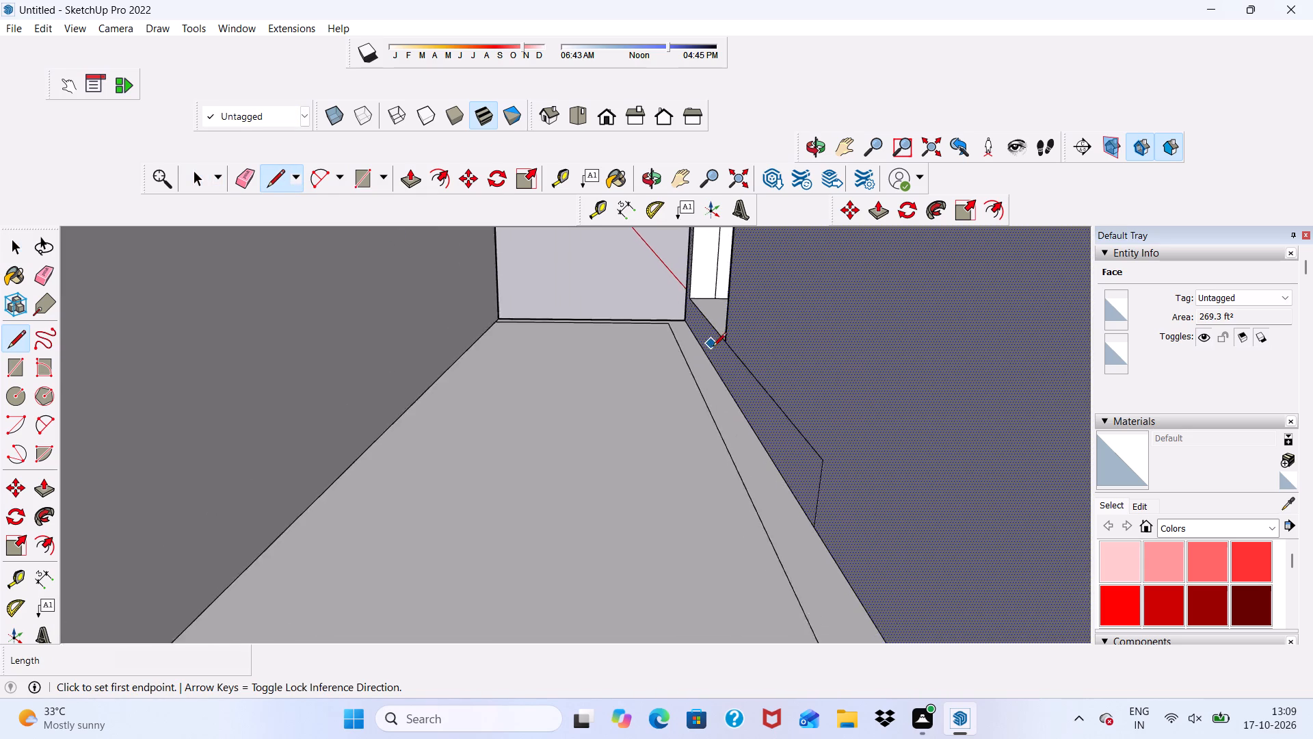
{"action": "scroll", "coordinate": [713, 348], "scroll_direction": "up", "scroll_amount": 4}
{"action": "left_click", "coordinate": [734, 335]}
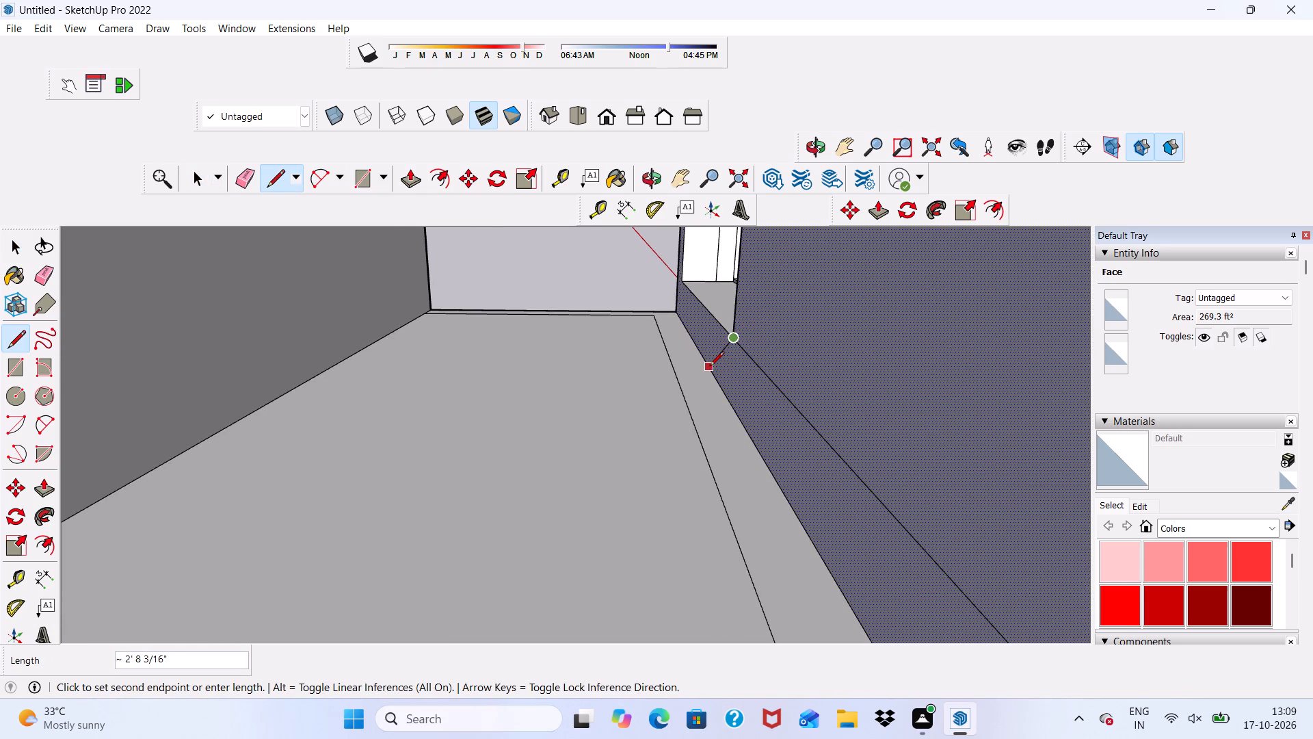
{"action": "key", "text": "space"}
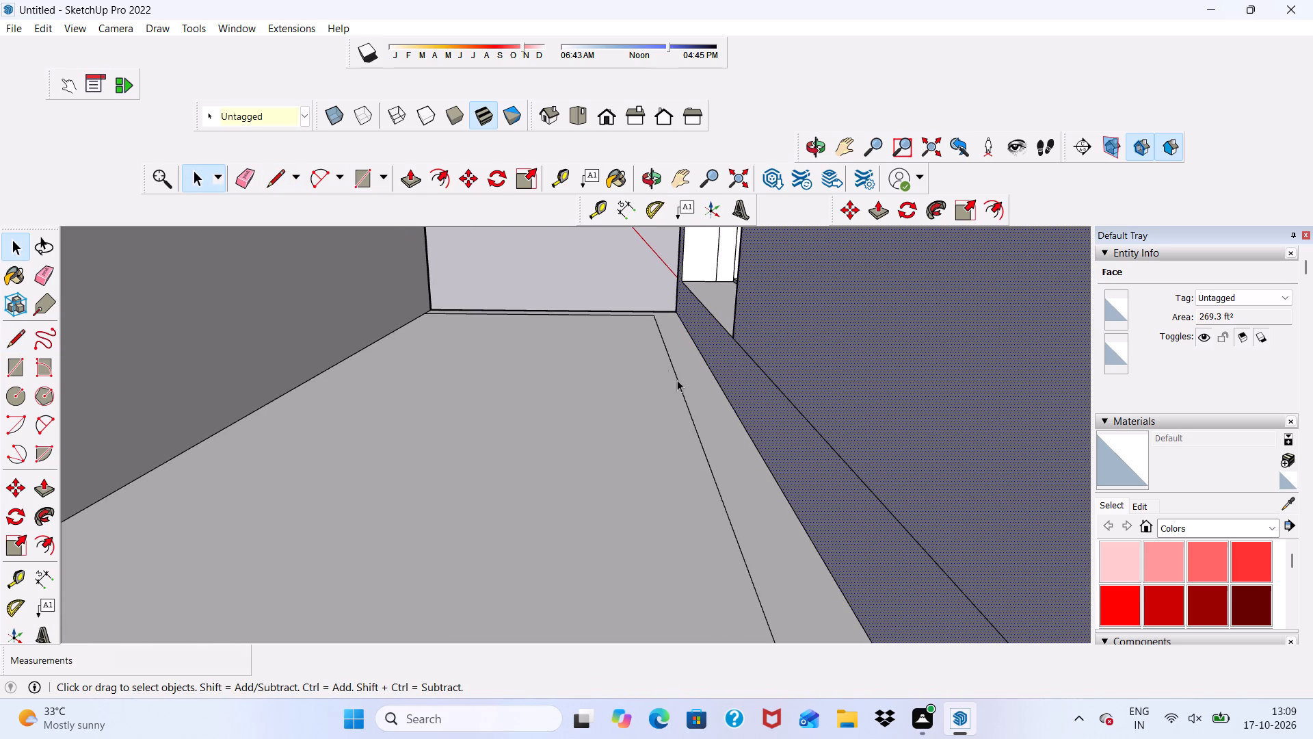
Draw a line 7' 10 11/16" long parallel to the green axis across the lower balcony floor, from its outer edge to the inner wall.
{"action": "left_click", "coordinate": [275, 177]}
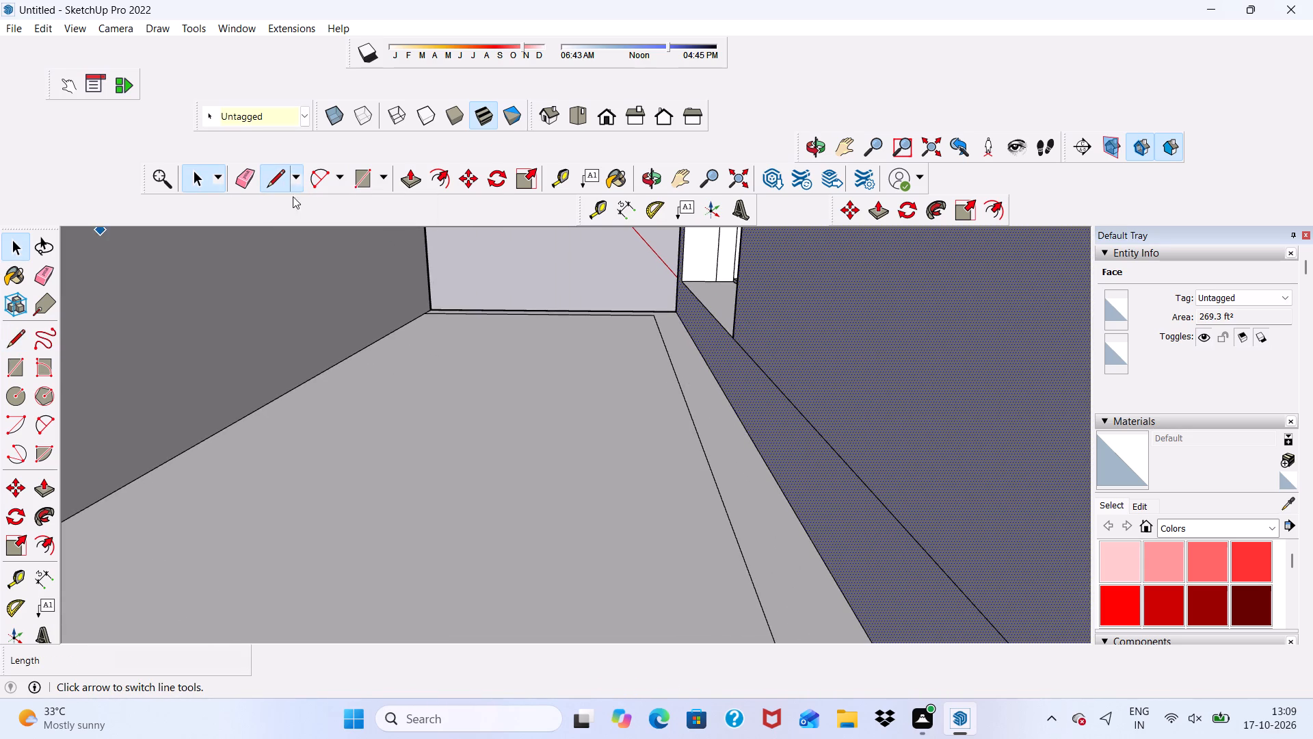
{"action": "left_click", "coordinate": [707, 370]}
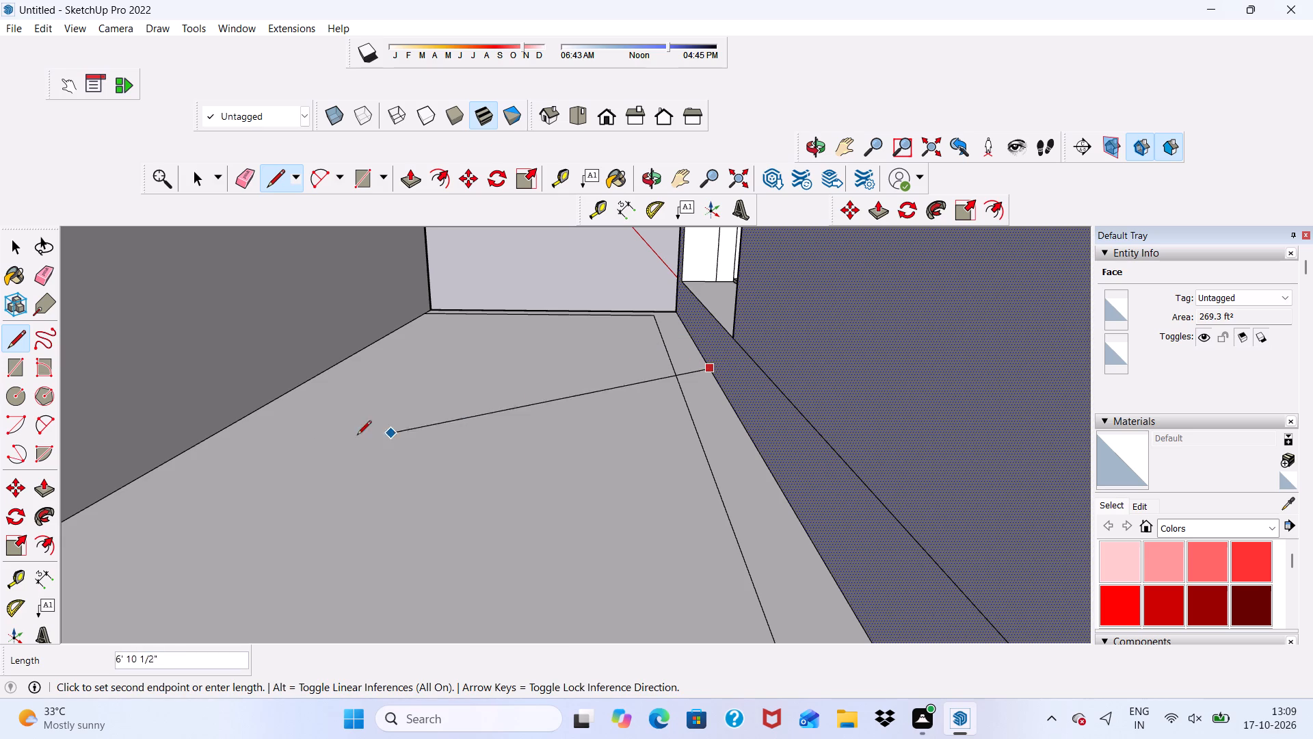
{"action": "left_click", "coordinate": [336, 356]}
{"action": "scroll", "coordinate": [731, 341], "scroll_direction": "up", "scroll_amount": 3}
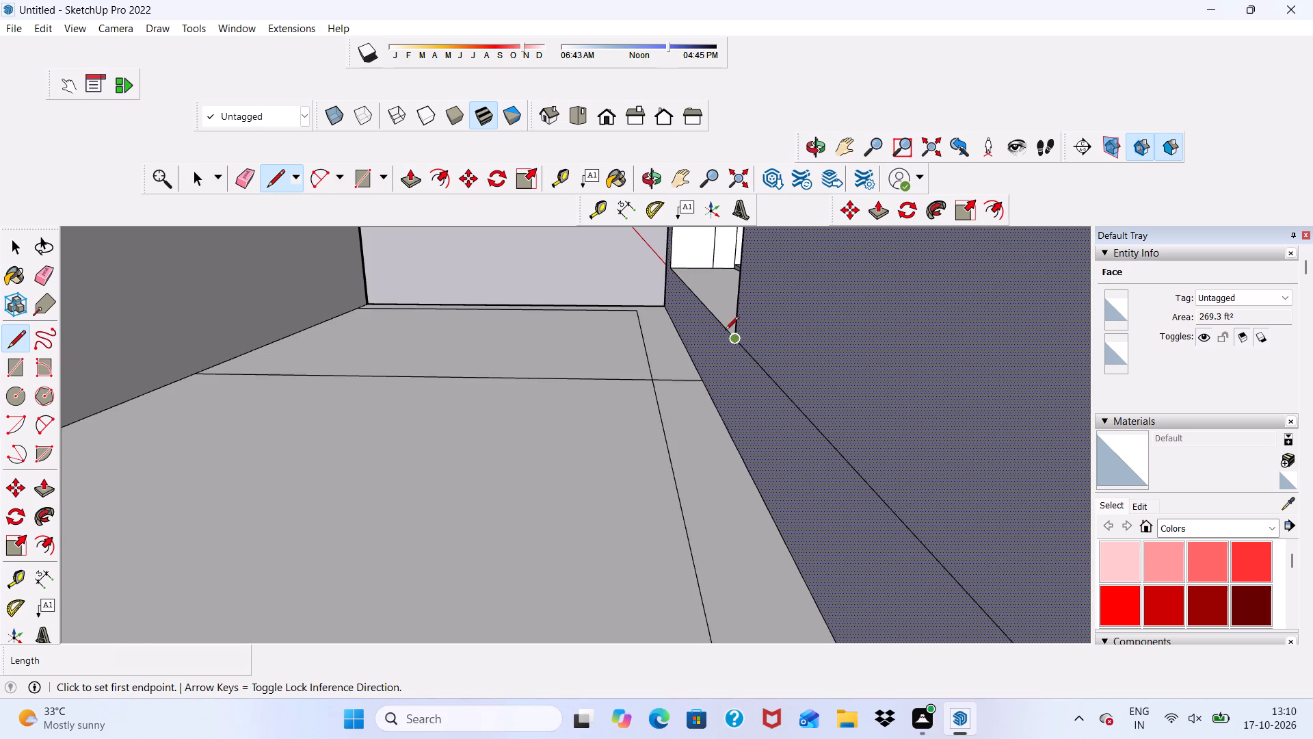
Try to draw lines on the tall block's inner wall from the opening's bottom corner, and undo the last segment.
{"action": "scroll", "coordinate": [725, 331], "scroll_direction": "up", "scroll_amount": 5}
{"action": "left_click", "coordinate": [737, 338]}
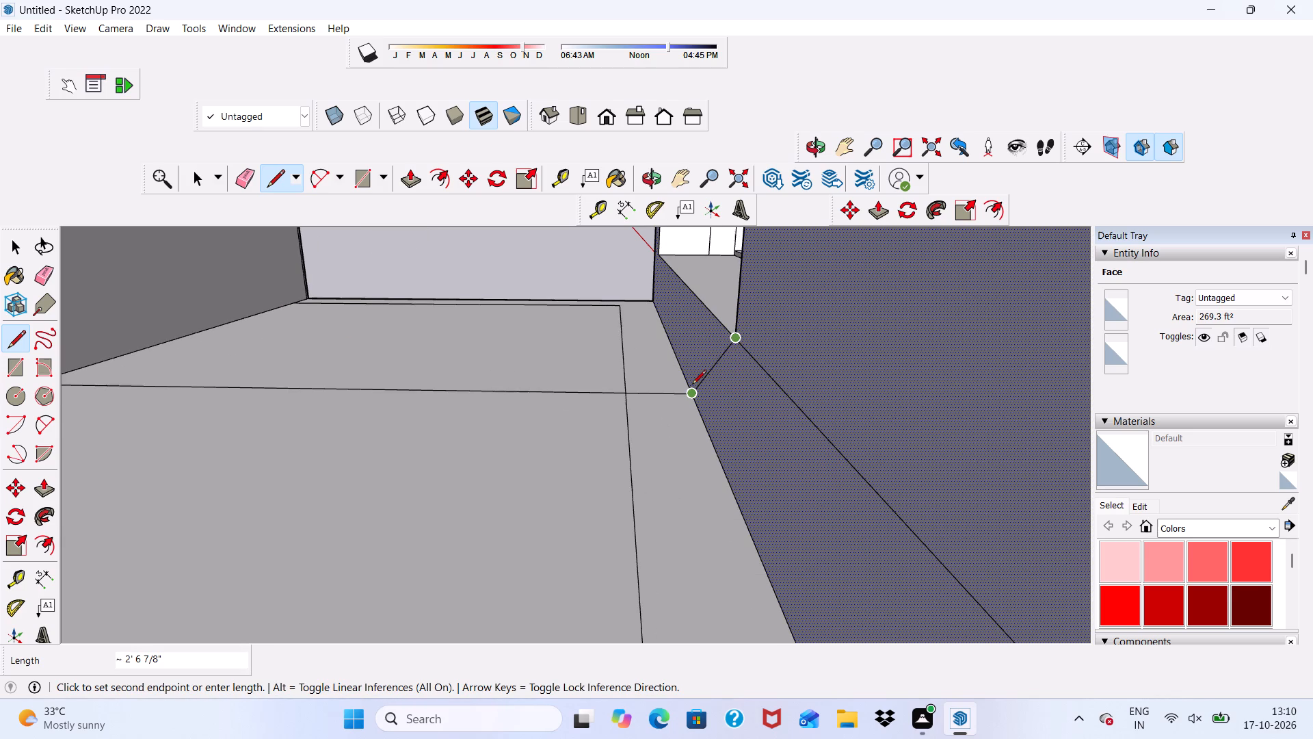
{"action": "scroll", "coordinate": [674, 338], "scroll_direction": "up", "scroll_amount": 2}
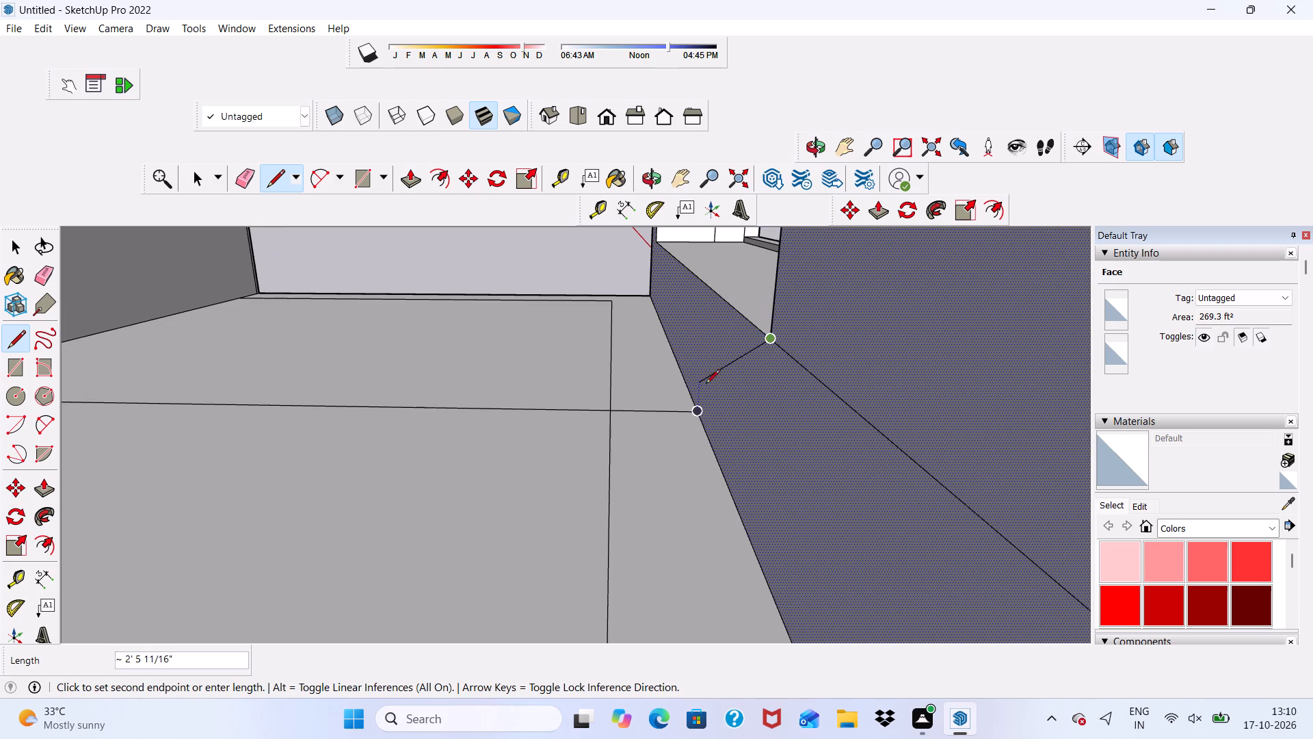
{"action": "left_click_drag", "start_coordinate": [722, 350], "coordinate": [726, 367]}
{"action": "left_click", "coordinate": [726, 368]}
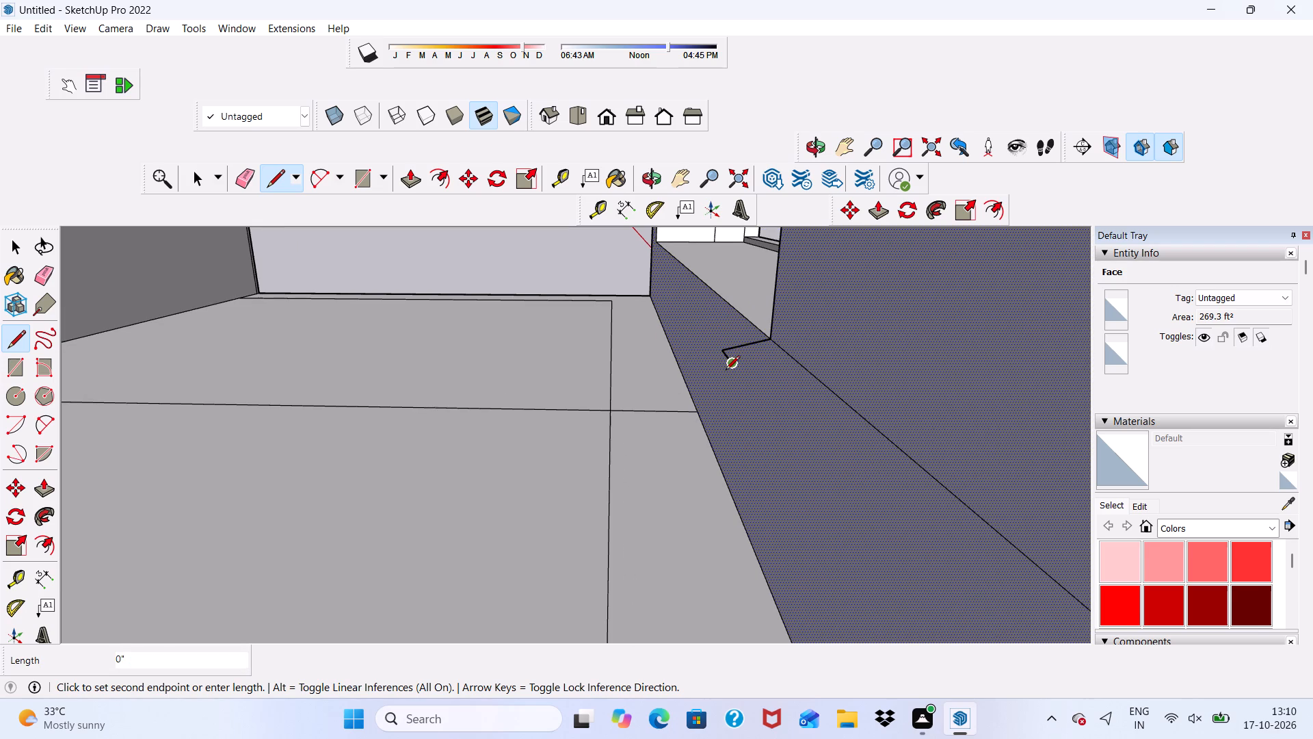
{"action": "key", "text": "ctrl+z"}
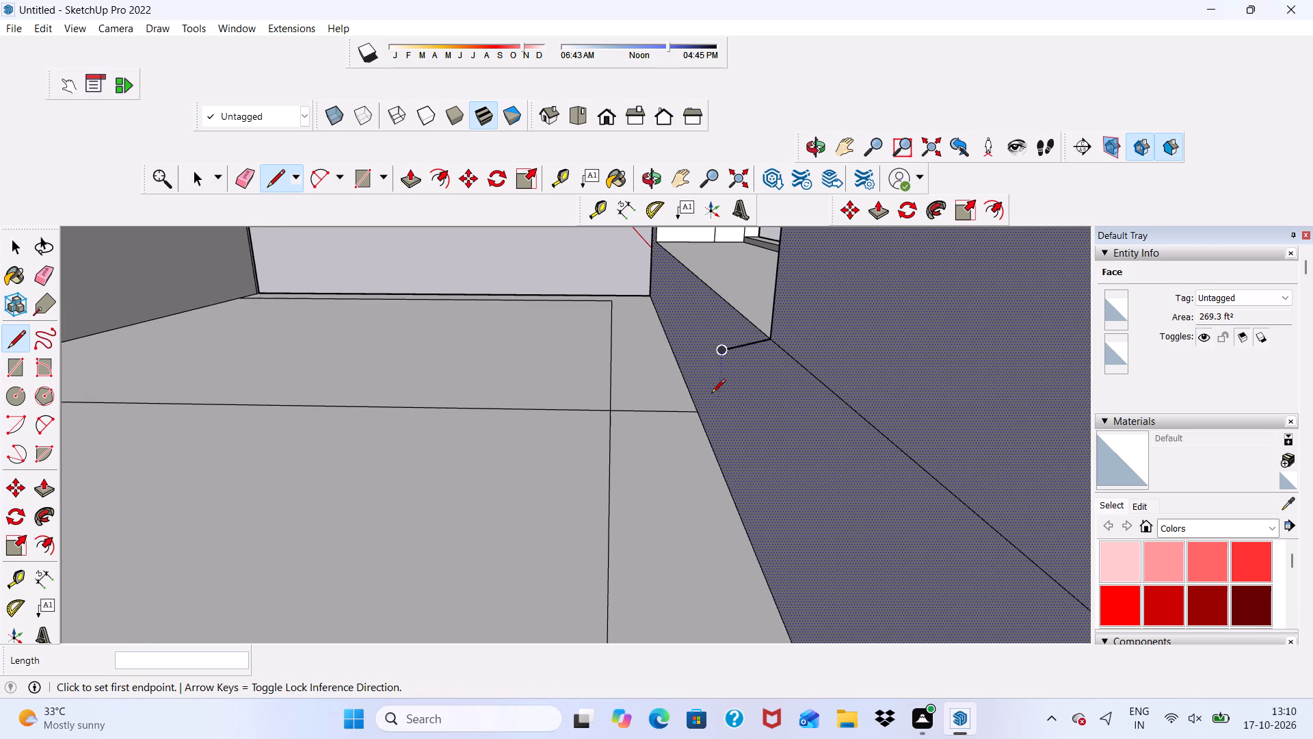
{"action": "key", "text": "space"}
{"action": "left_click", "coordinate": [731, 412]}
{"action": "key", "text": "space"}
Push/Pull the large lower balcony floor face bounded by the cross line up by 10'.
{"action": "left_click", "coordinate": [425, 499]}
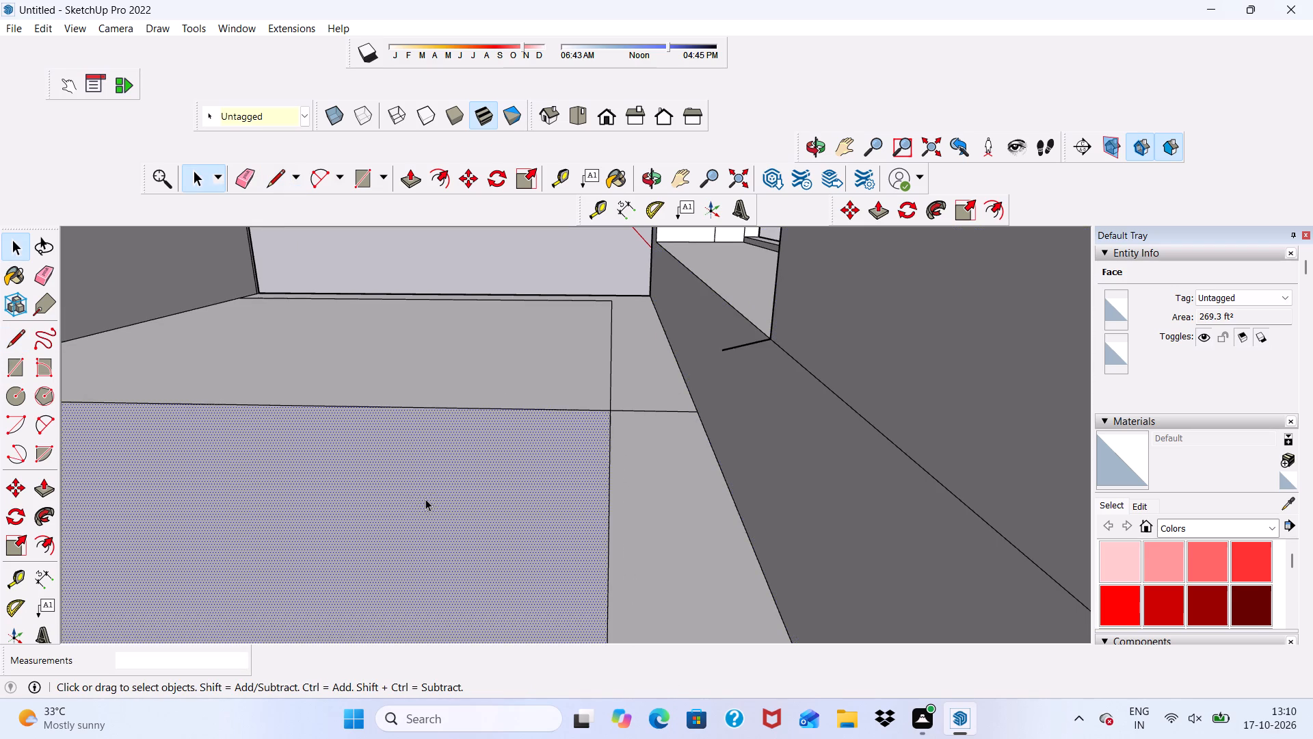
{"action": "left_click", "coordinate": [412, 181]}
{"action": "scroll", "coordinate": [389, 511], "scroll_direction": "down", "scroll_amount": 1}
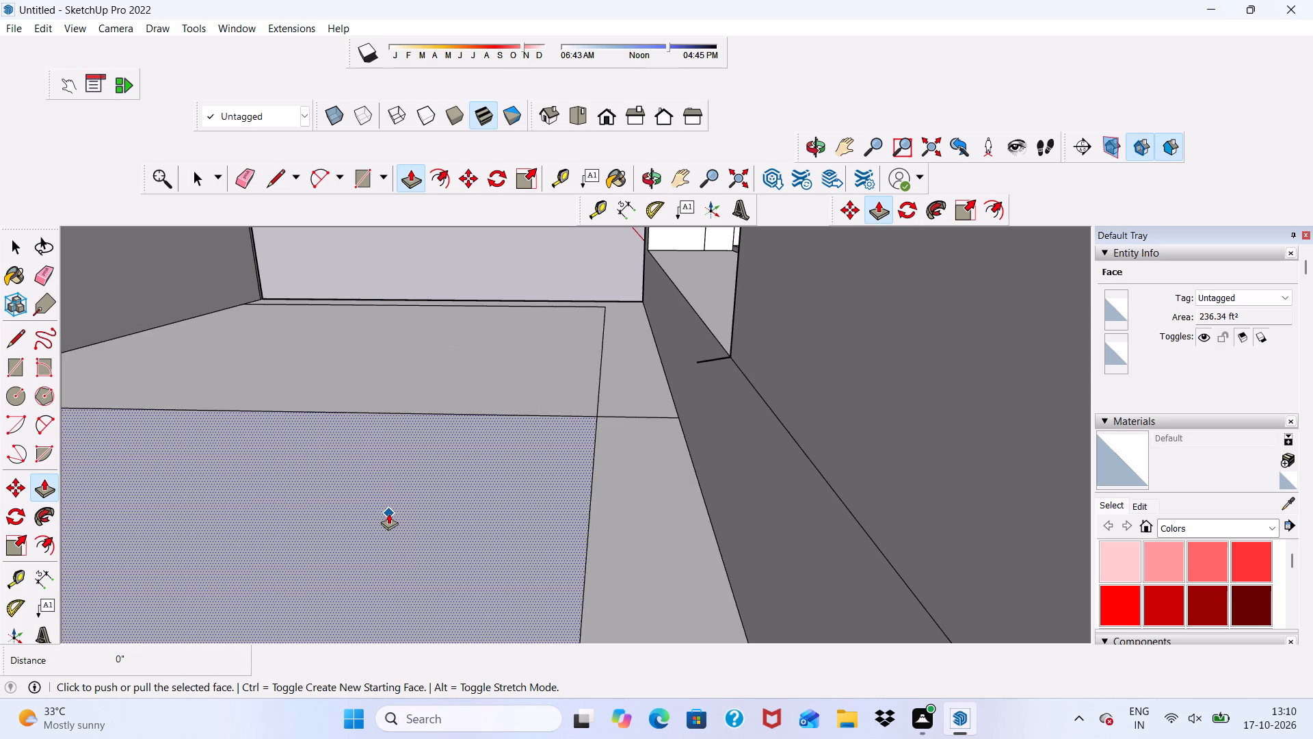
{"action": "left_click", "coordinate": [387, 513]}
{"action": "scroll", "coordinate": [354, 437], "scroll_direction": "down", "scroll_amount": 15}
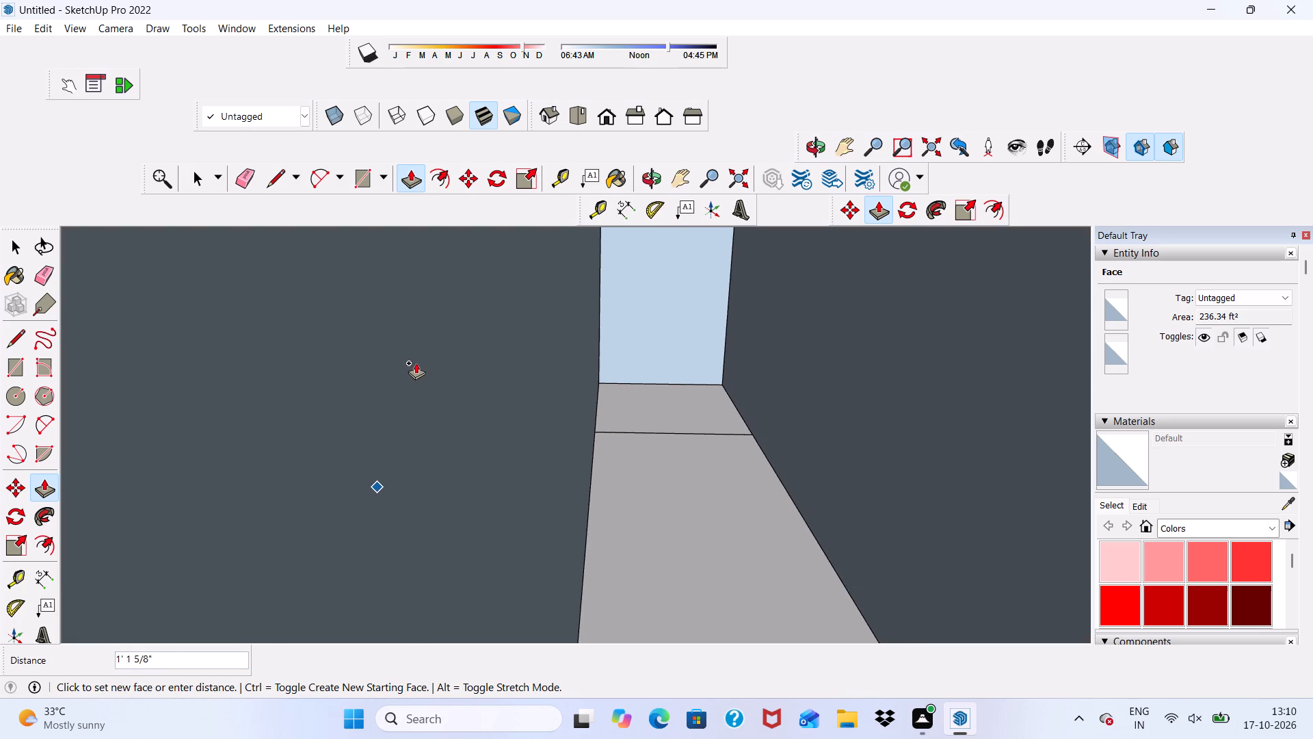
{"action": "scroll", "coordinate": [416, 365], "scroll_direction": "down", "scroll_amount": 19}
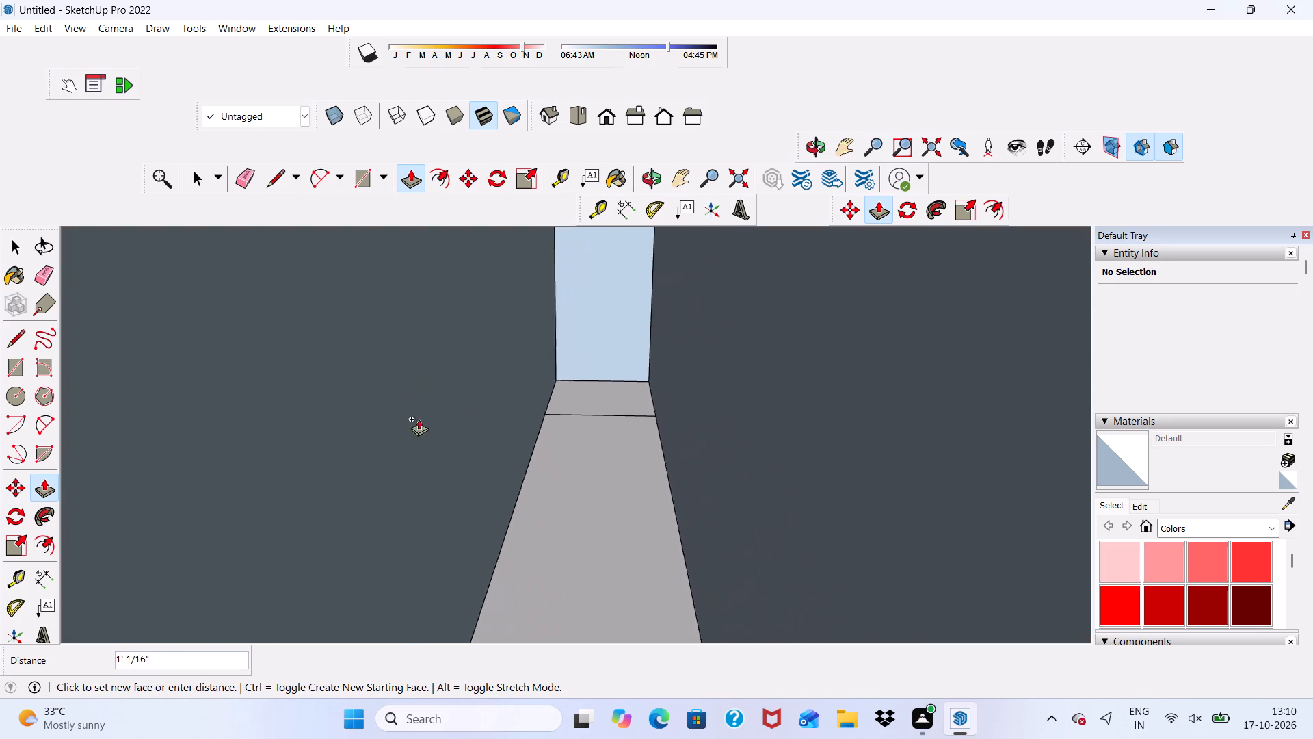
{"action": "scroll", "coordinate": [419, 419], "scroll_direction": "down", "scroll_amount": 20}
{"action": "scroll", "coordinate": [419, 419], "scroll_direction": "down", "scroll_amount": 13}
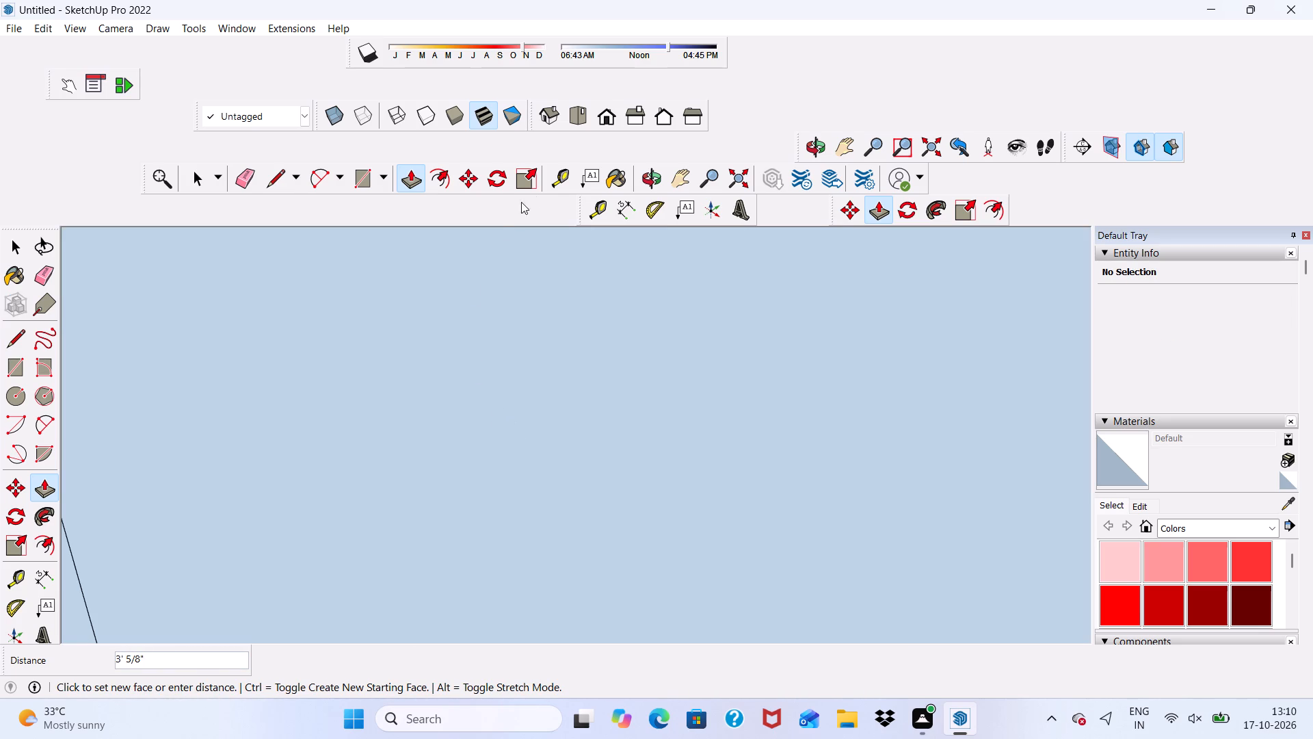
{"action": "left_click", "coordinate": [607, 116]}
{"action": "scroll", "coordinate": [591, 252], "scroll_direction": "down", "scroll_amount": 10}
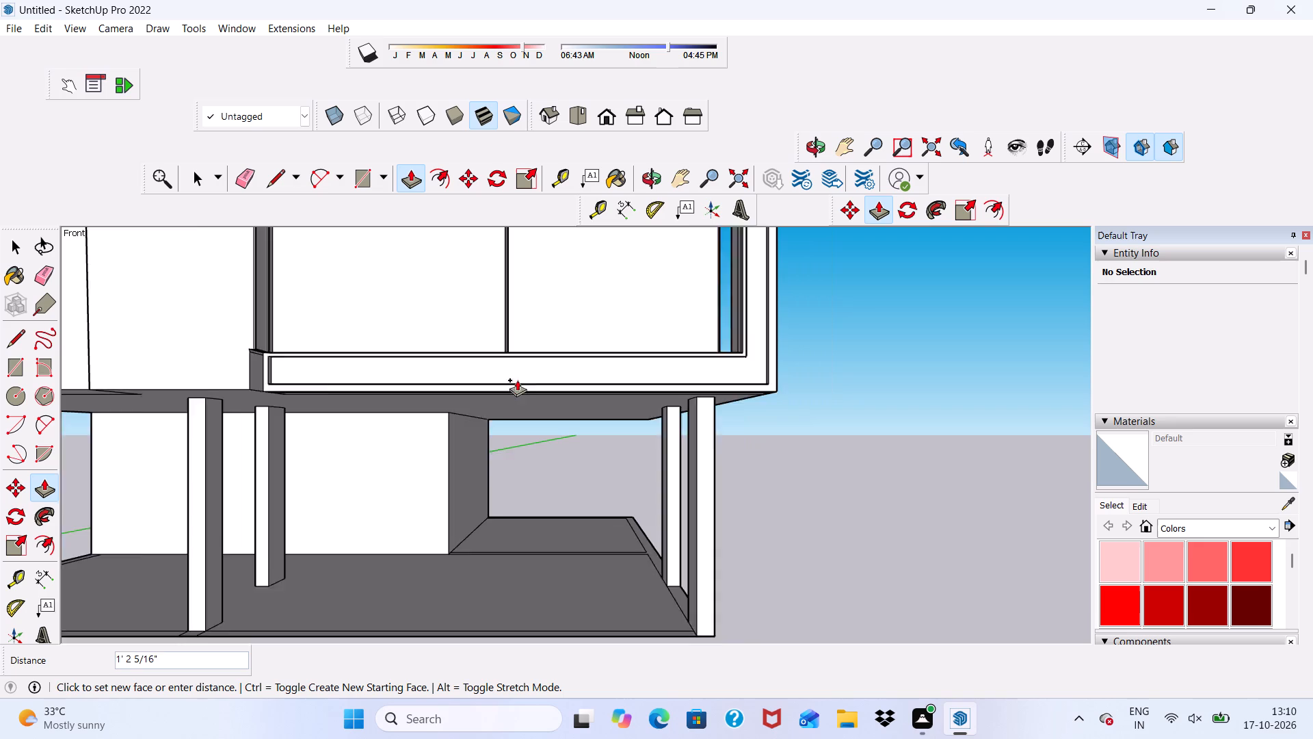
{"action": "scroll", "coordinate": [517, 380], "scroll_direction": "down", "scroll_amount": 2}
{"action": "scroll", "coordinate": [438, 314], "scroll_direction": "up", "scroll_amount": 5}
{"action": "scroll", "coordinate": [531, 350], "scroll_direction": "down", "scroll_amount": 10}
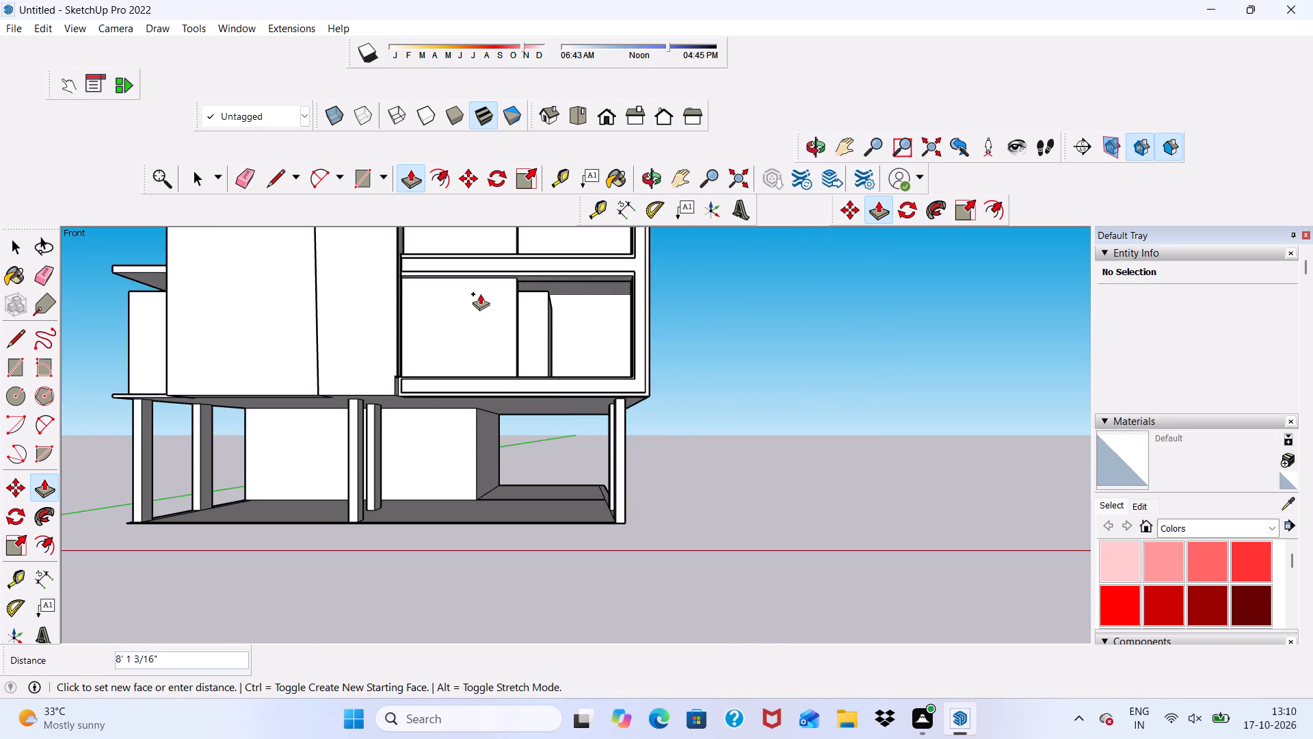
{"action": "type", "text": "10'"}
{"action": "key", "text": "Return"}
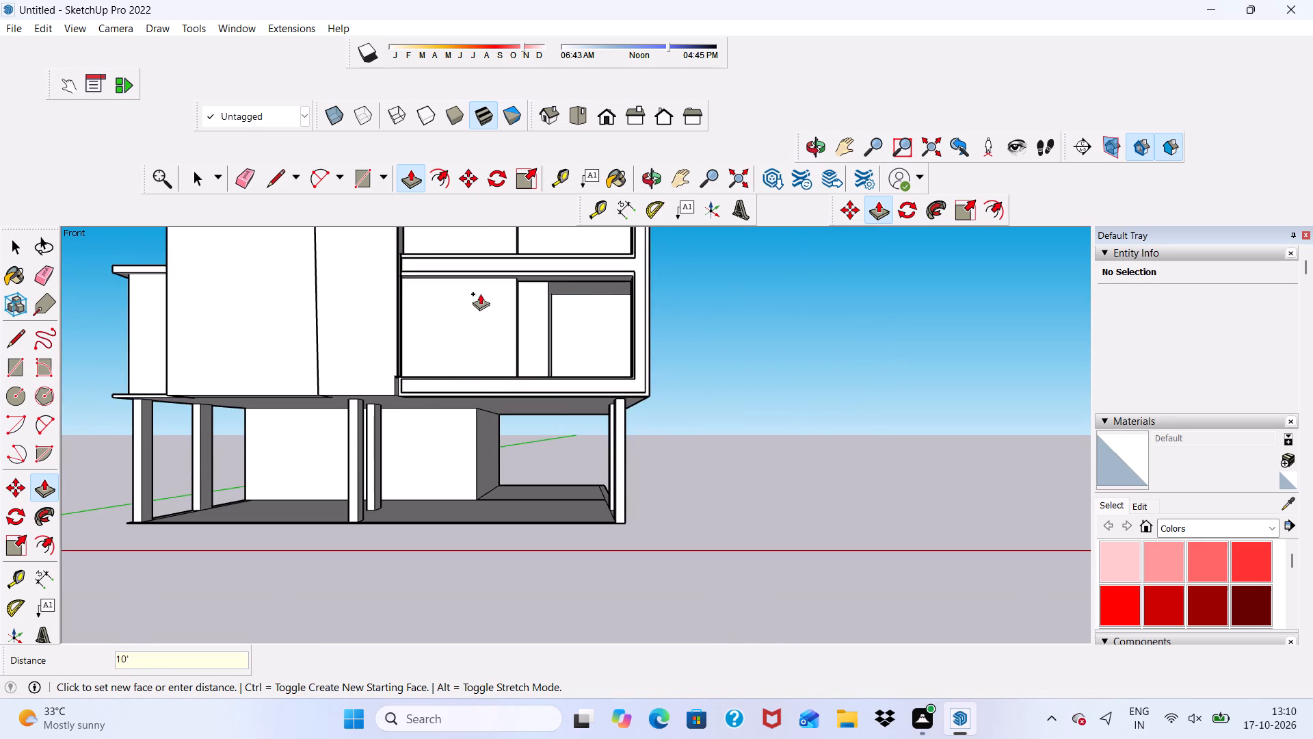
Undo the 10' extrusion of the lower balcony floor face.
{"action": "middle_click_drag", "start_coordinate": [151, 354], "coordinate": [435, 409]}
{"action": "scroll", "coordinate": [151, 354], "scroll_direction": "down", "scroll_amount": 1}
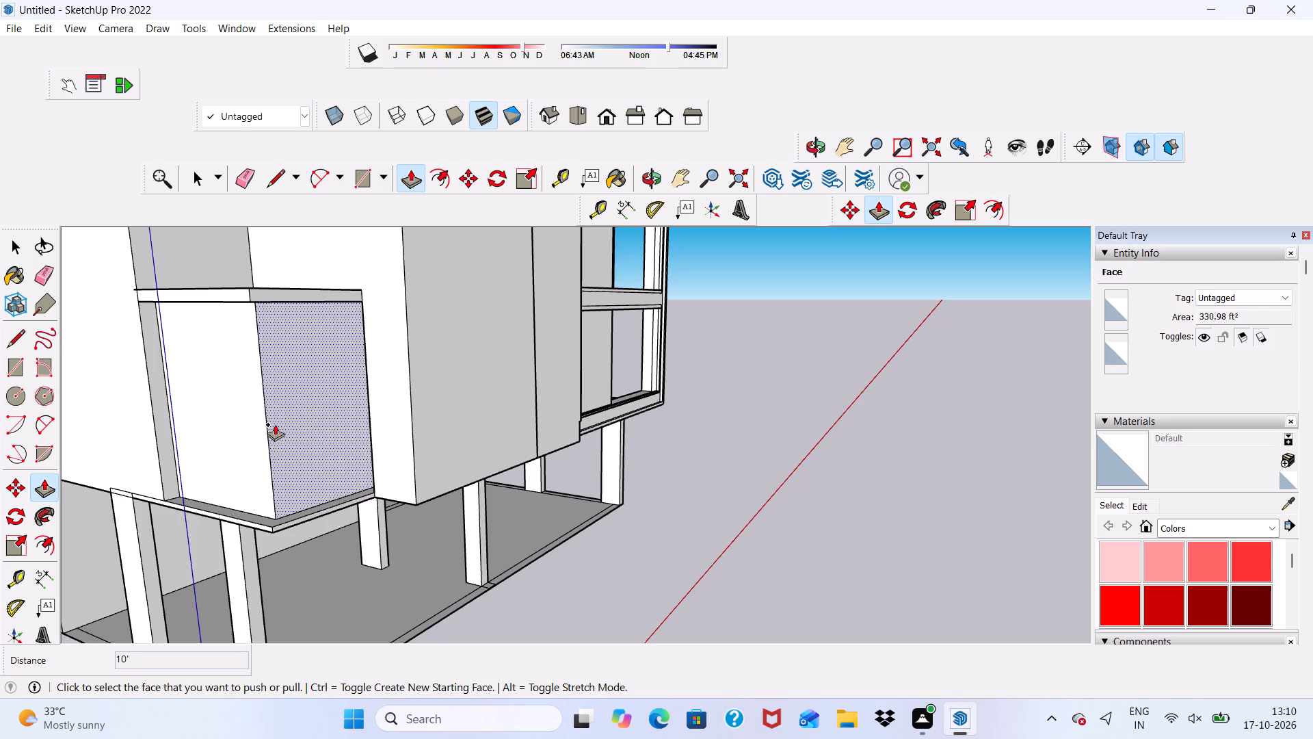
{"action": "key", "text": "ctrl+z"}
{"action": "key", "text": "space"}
Draw a line 7' 10 11/16" long across the lower balcony floor, from the tall block's bottom corner to the inner wall.
{"action": "middle_click_drag", "start_coordinate": [296, 476], "coordinate": [433, 504]}
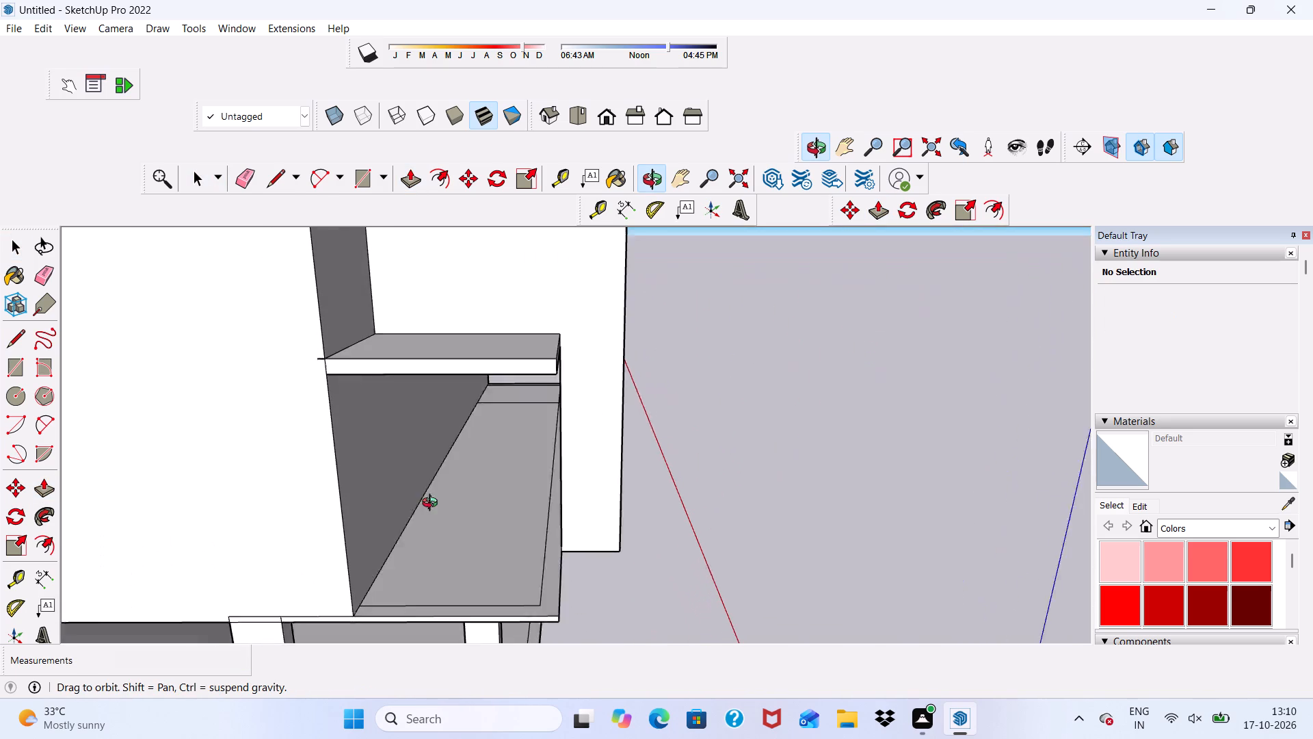
{"action": "middle_click_drag", "start_coordinate": [433, 504], "coordinate": [434, 506]}
{"action": "left_click", "coordinate": [276, 174]}
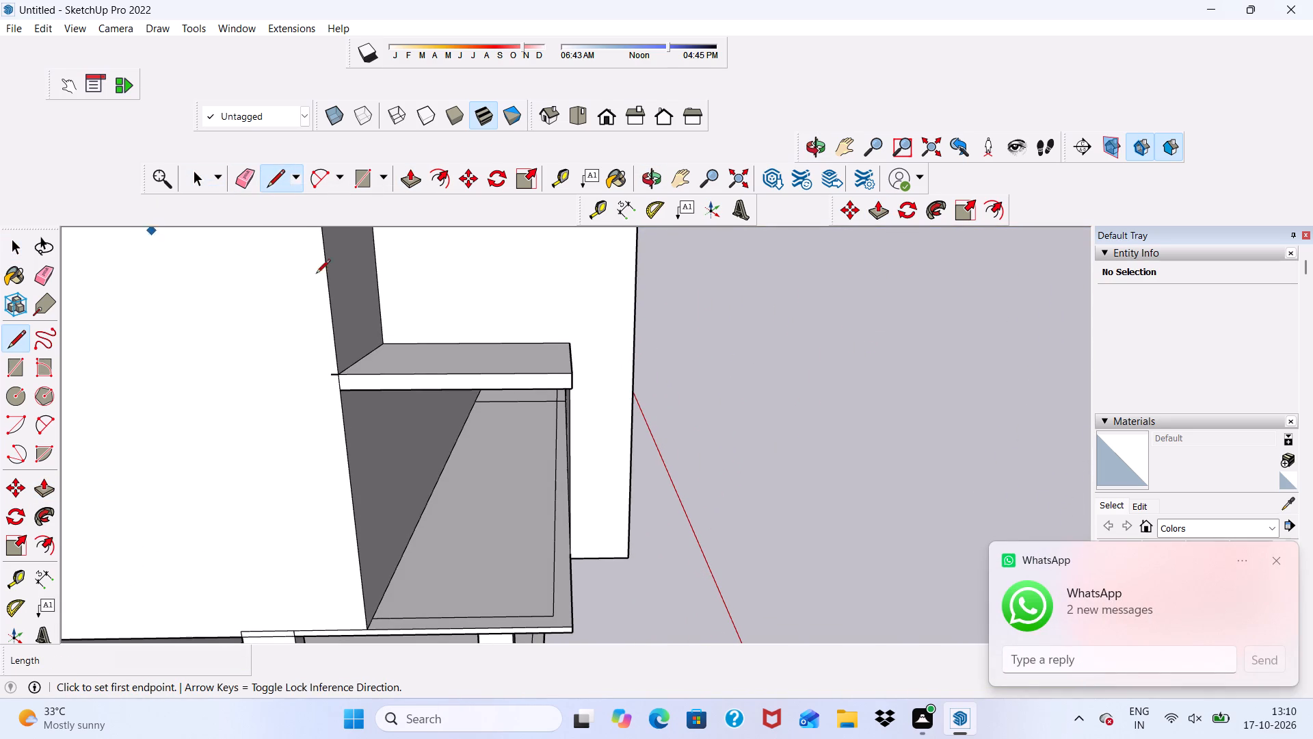
{"action": "scroll", "coordinate": [568, 578], "scroll_direction": "up", "scroll_amount": 10}
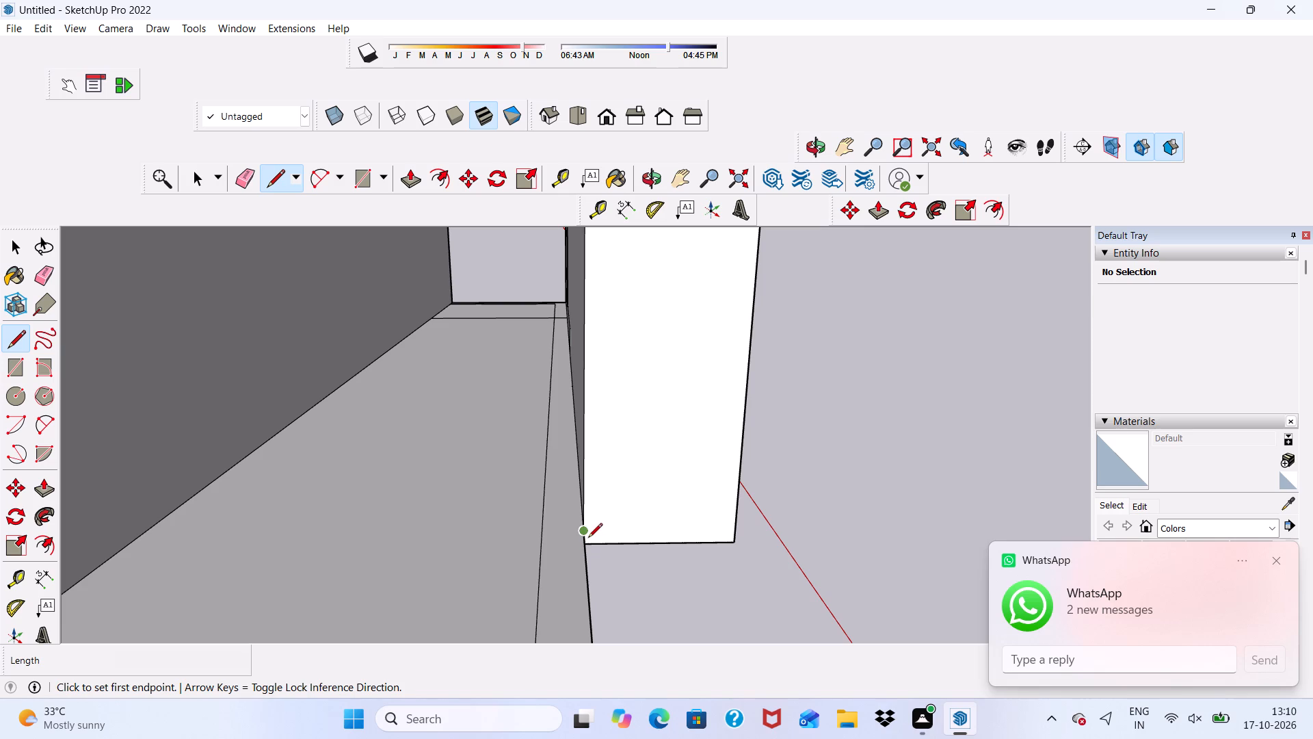
{"action": "scroll", "coordinate": [587, 543], "scroll_direction": "up", "scroll_amount": 6}
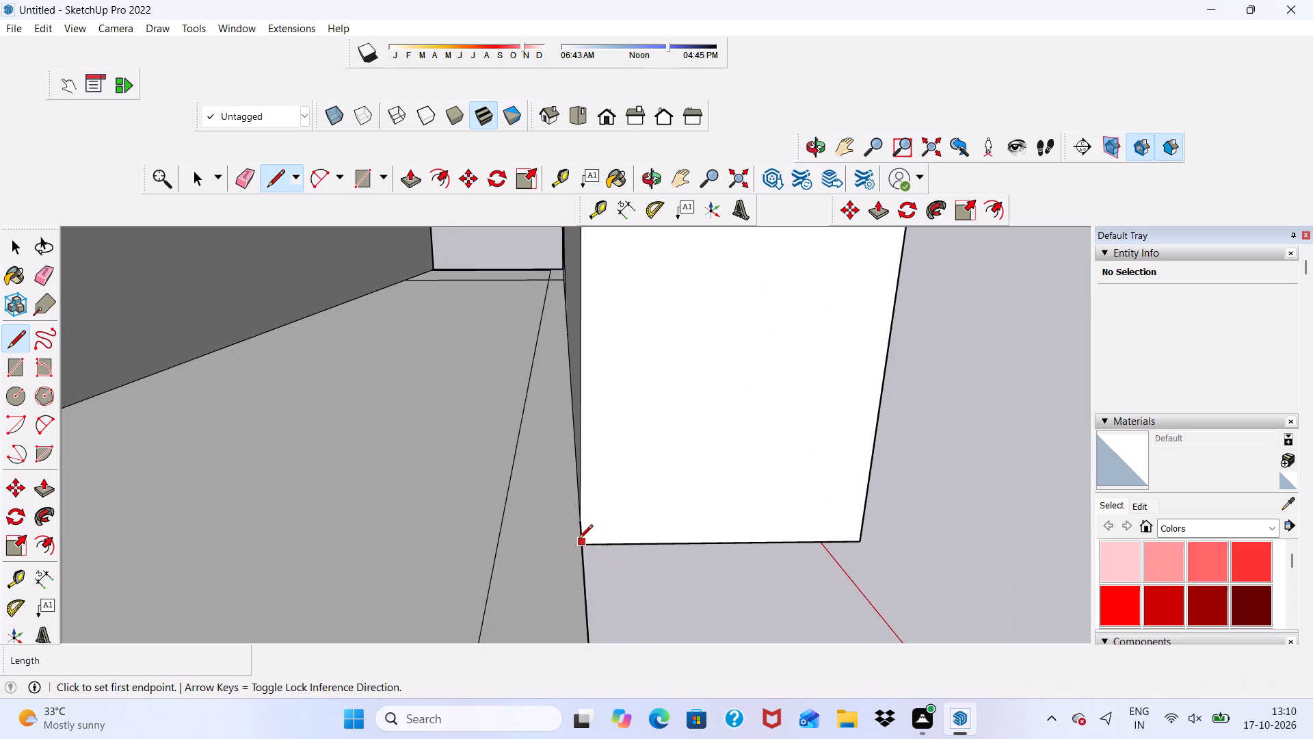
{"action": "scroll", "coordinate": [572, 526], "scroll_direction": "up", "scroll_amount": 7}
{"action": "middle_click_drag", "start_coordinate": [557, 508], "coordinate": [500, 543]}
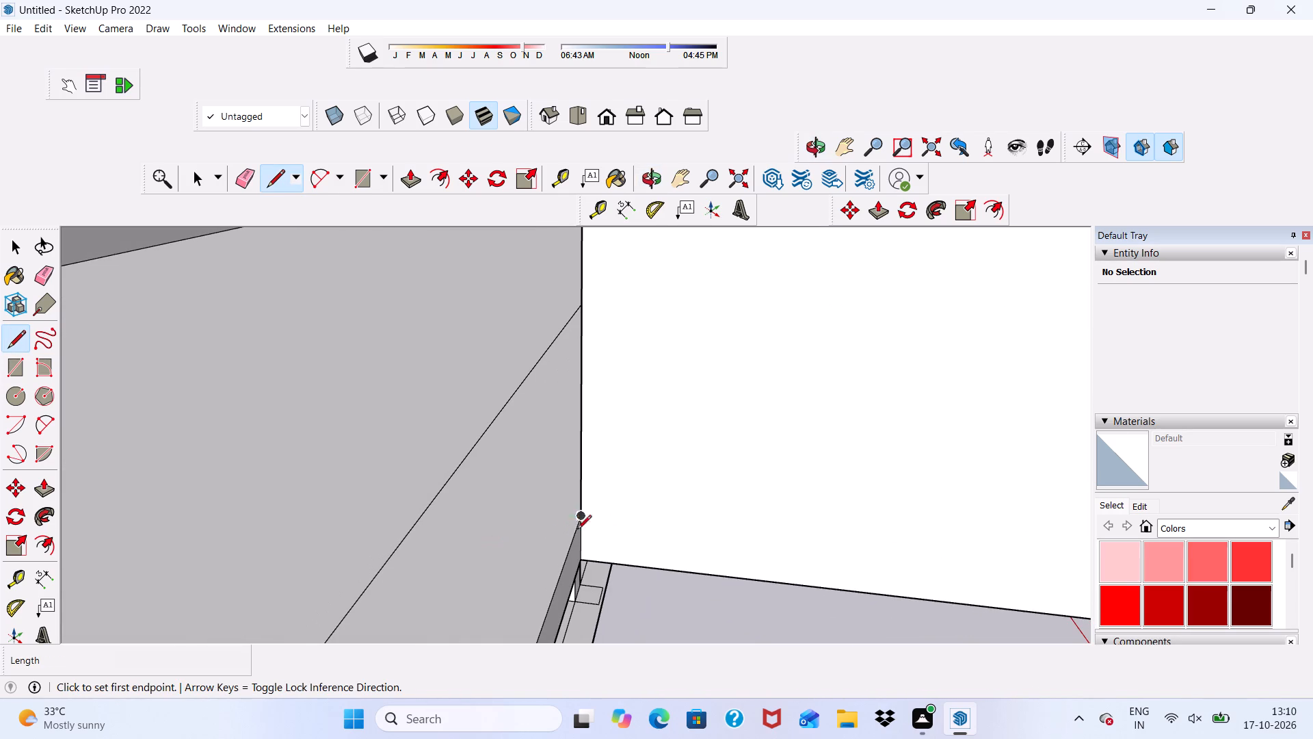
{"action": "left_click", "coordinate": [577, 519]}
{"action": "scroll", "coordinate": [357, 428], "scroll_direction": "down", "scroll_amount": 6}
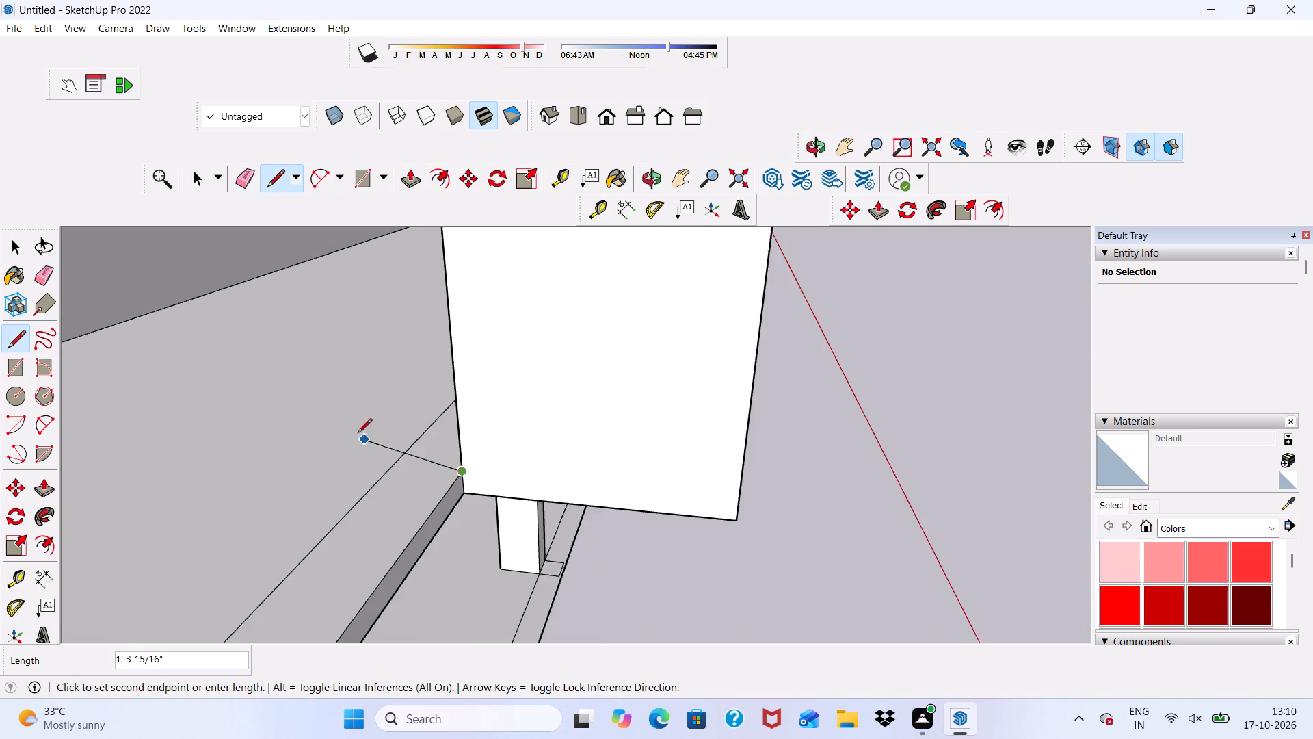
{"action": "scroll", "coordinate": [358, 434], "scroll_direction": "down", "scroll_amount": 12}
{"action": "middle_click_drag", "start_coordinate": [341, 463], "coordinate": [383, 510]}
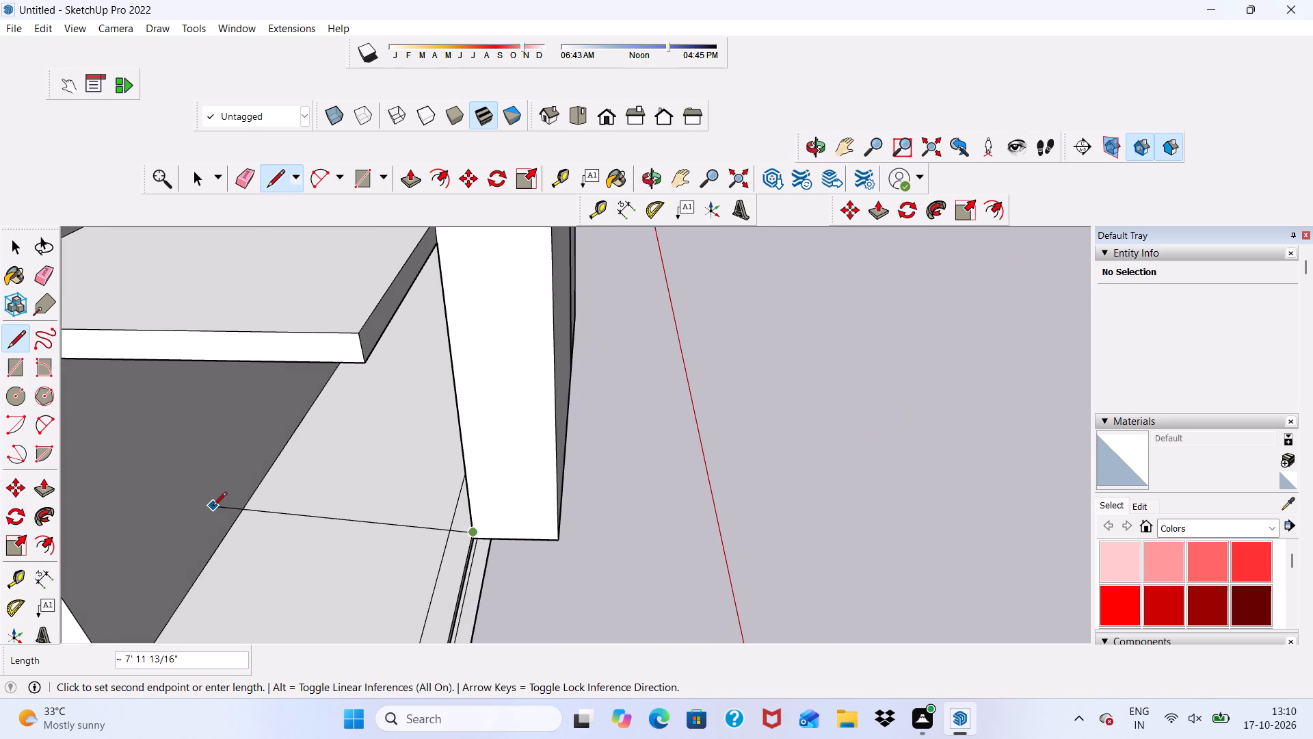
{"action": "left_click", "coordinate": [229, 526]}
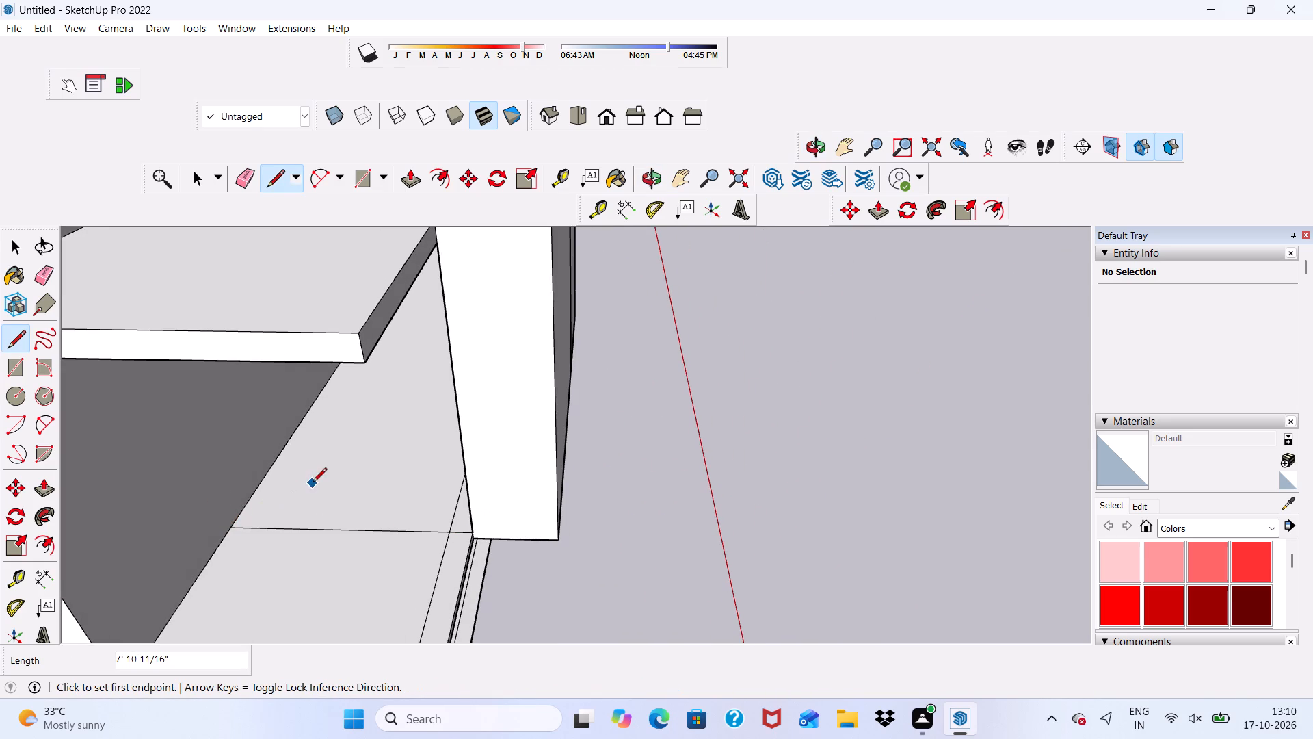
Push/Pull the floor face behind the new line up 10' to the upper balcony slab.
{"action": "key", "text": "space"}
{"action": "left_click", "coordinate": [316, 484]}
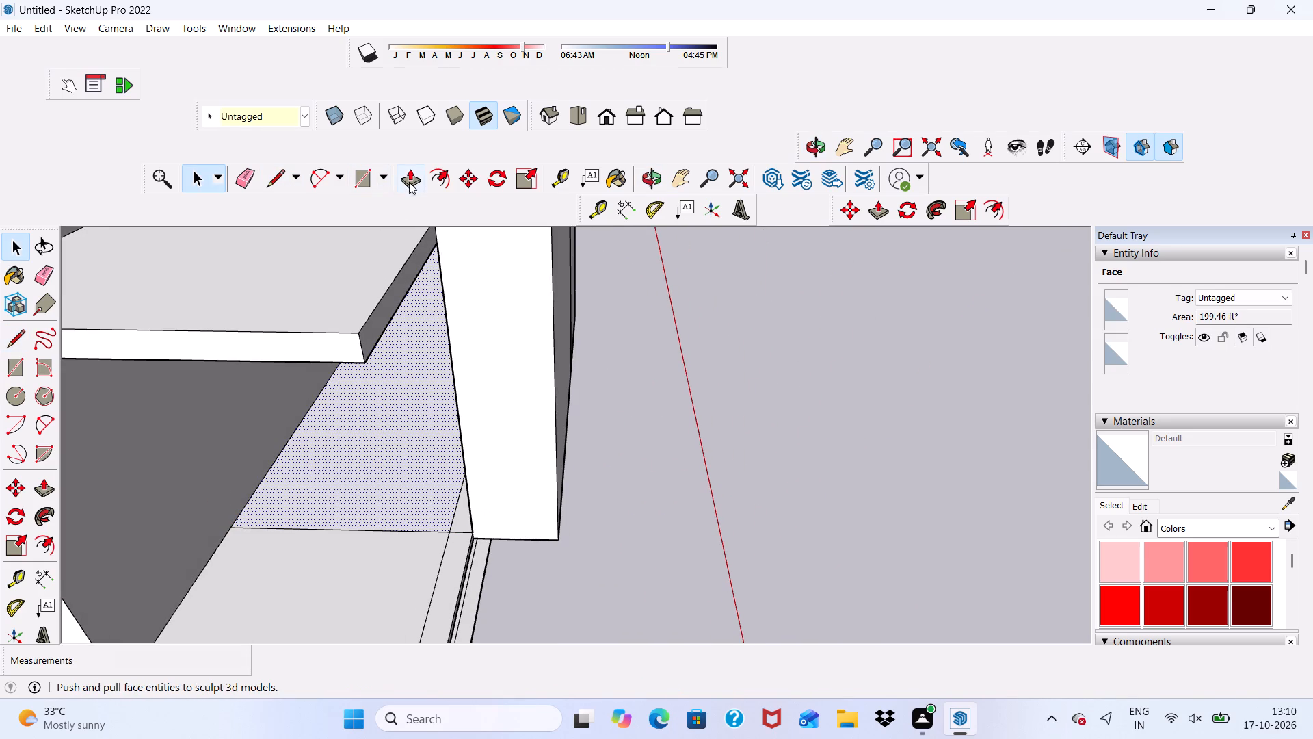
{"action": "left_click", "coordinate": [408, 181]}
{"action": "left_click", "coordinate": [395, 458]}
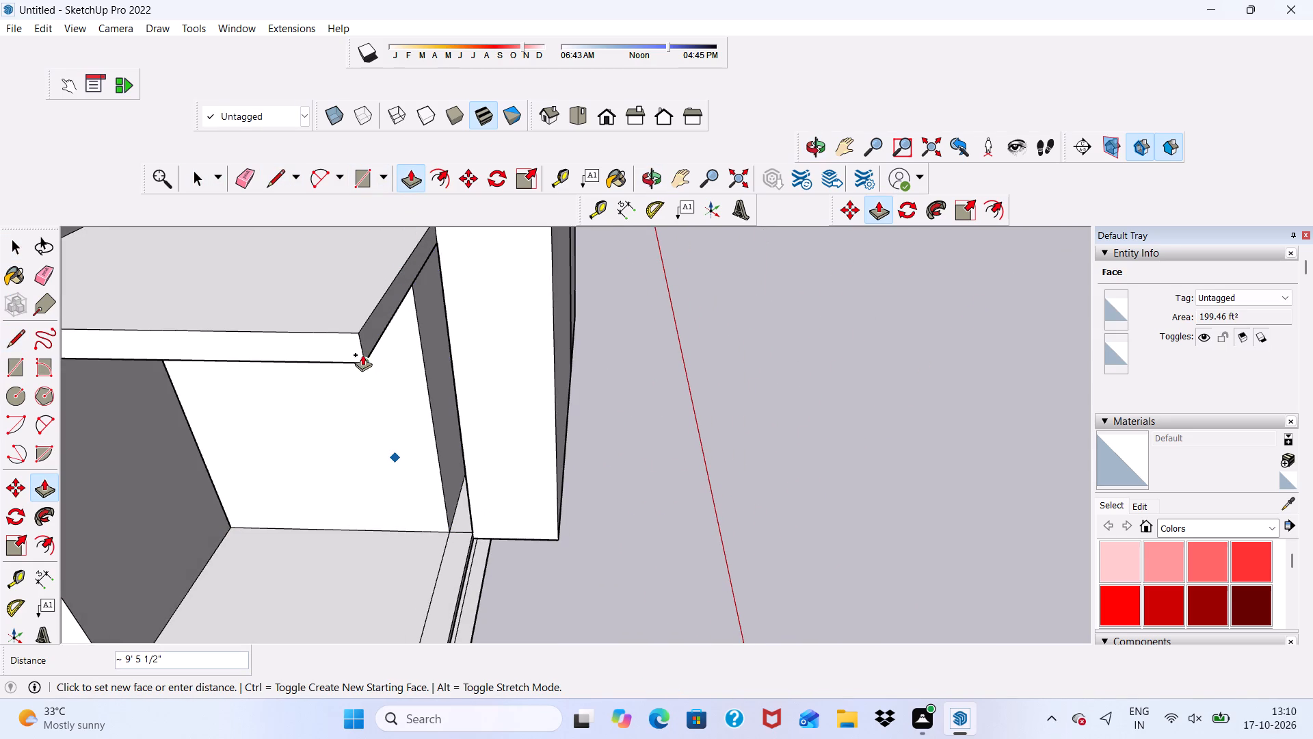
{"action": "left_click", "coordinate": [339, 332]}
Extrude the new block's narrow side face 11 5/16" towards the tall block to close the gap beside it.
{"action": "scroll", "coordinate": [416, 437], "scroll_direction": "up", "scroll_amount": 6}
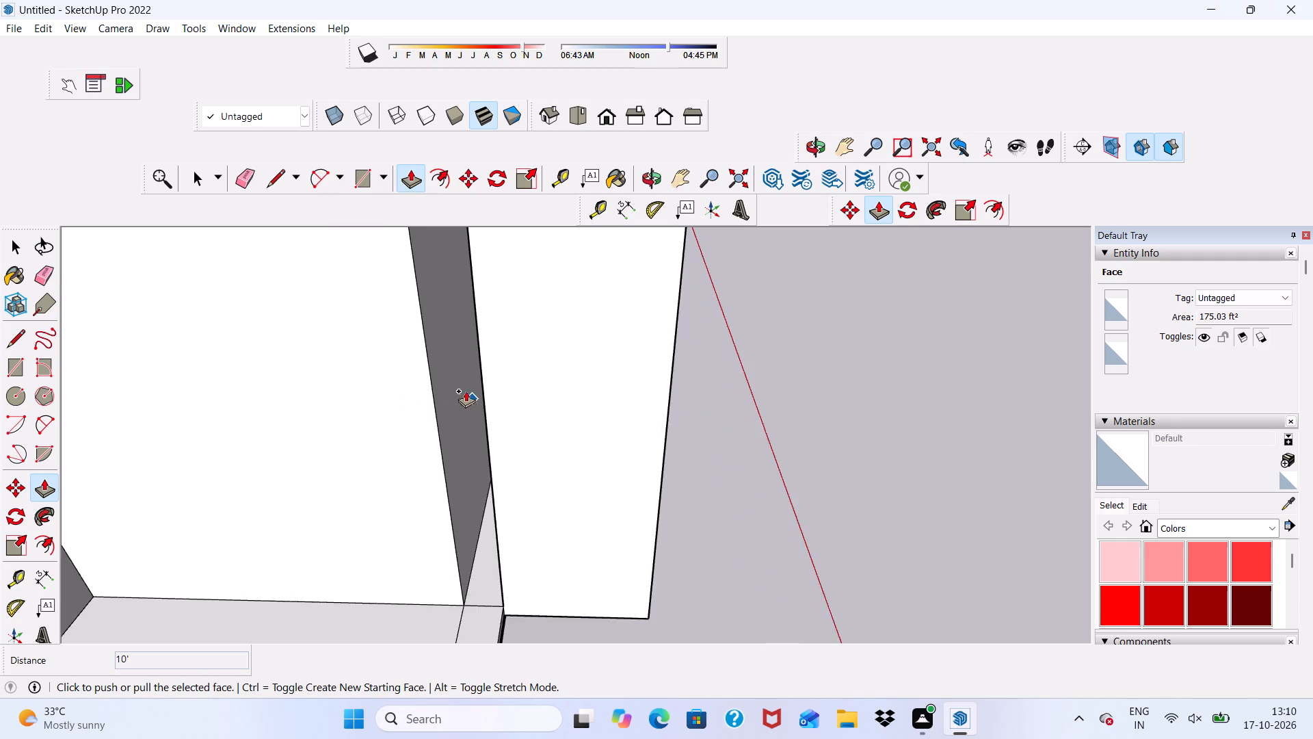
{"action": "scroll", "coordinate": [466, 391], "scroll_direction": "up", "scroll_amount": 5}
{"action": "key", "text": "space"}
{"action": "left_click", "coordinate": [439, 380]}
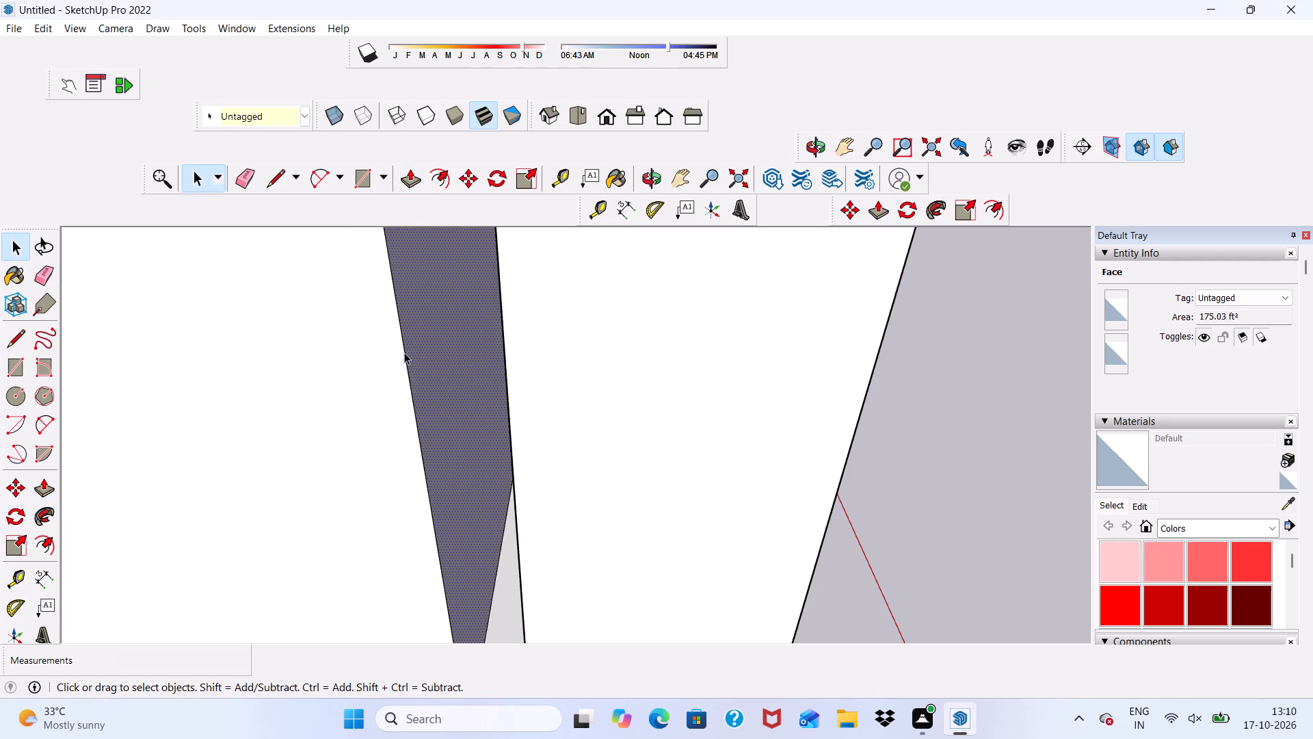
{"action": "left_click", "coordinate": [406, 174]}
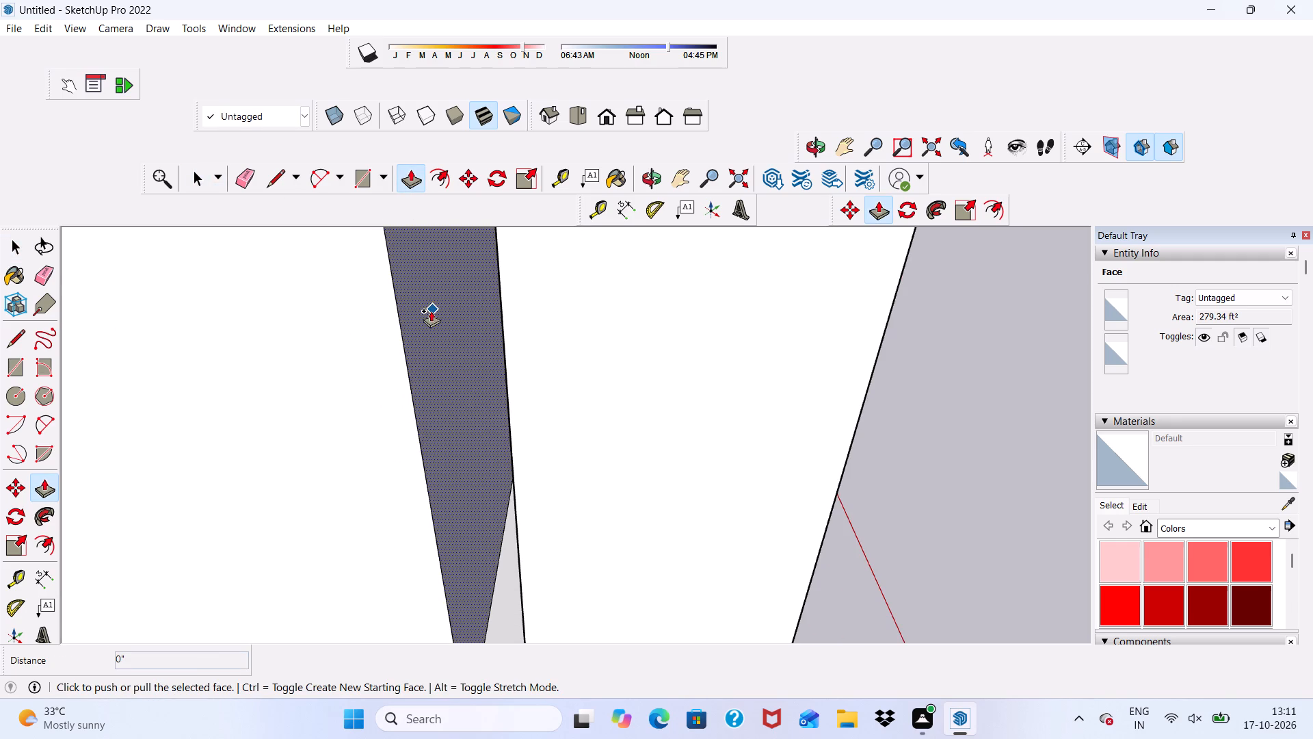
{"action": "left_click", "coordinate": [429, 312]}
{"action": "left_click", "coordinate": [539, 333]}
Erase the leftover vertical edges on the recess's new wall face and the small stub at the upper slab's corner.
{"action": "scroll", "coordinate": [419, 367], "scroll_direction": "down", "scroll_amount": 6}
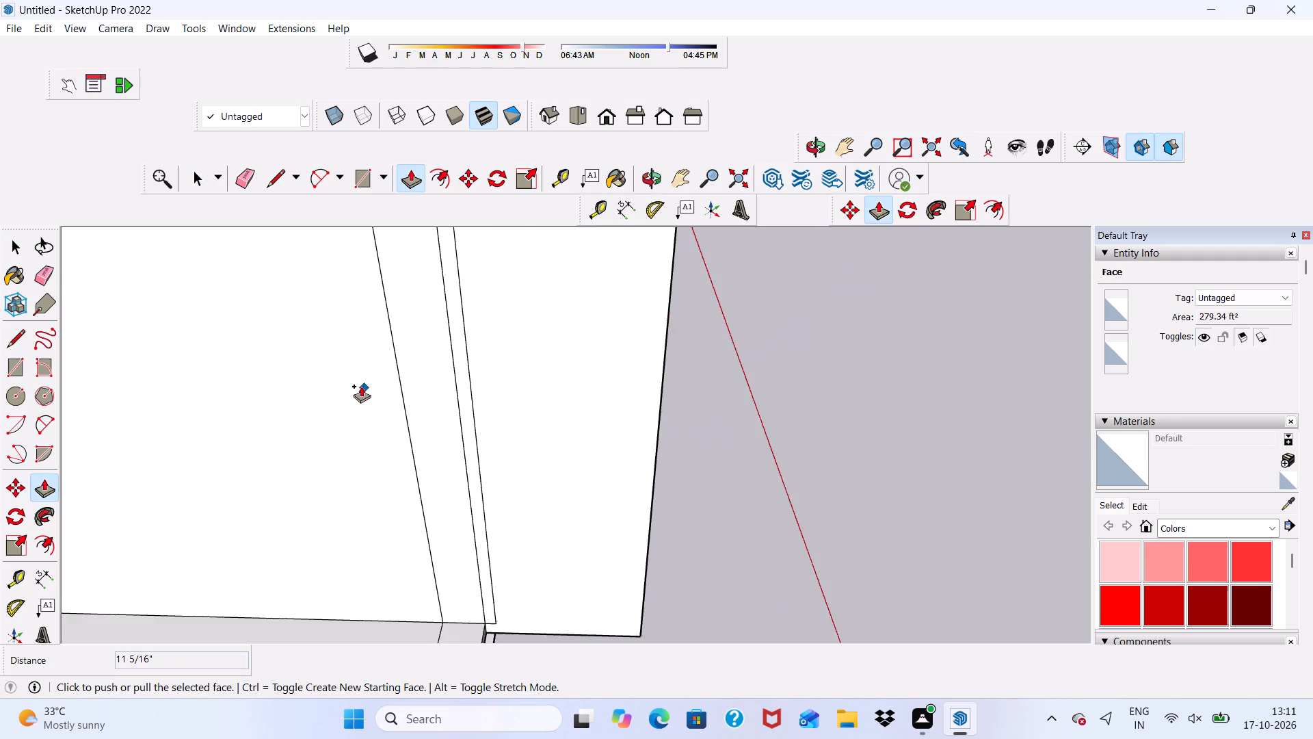
{"action": "scroll", "coordinate": [361, 386], "scroll_direction": "down", "scroll_amount": 5}
{"action": "middle_click_drag", "start_coordinate": [388, 409], "coordinate": [428, 466]}
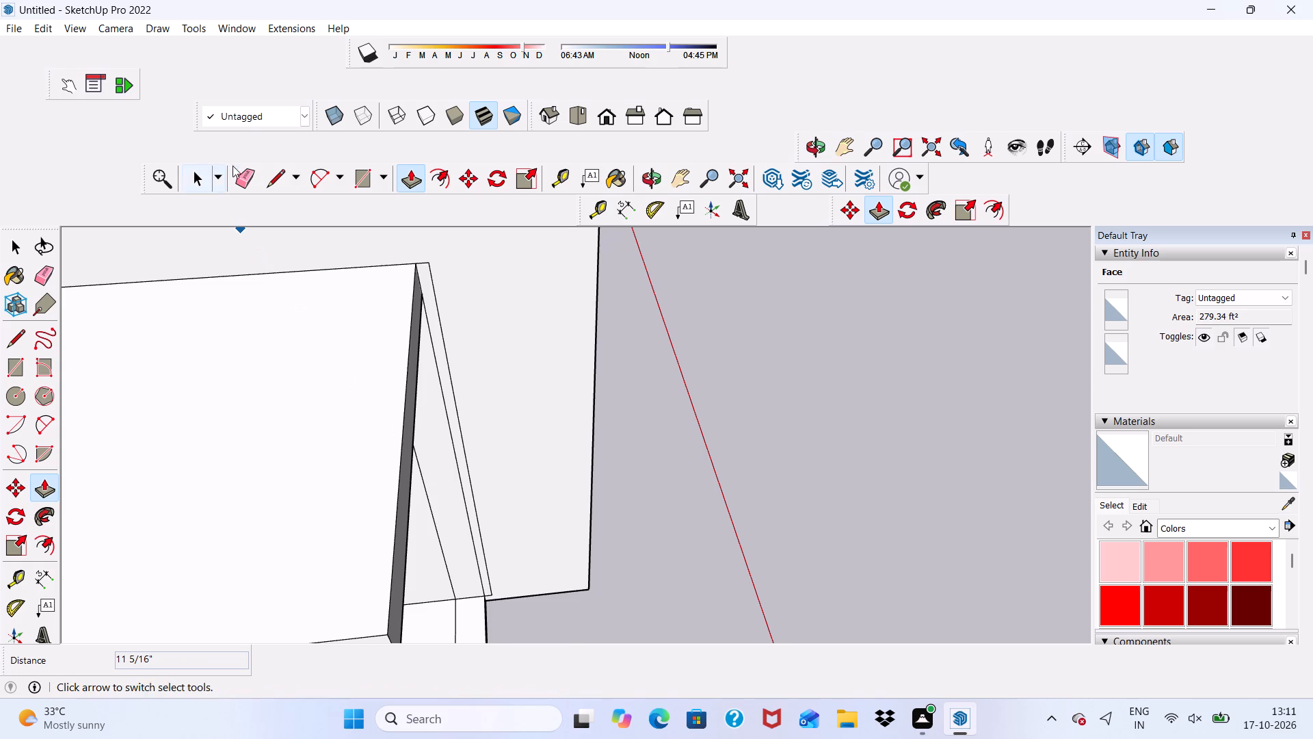
{"action": "left_click_drag", "start_coordinate": [250, 171], "coordinate": [248, 181]}
{"action": "left_click_drag", "start_coordinate": [445, 350], "coordinate": [443, 380]}
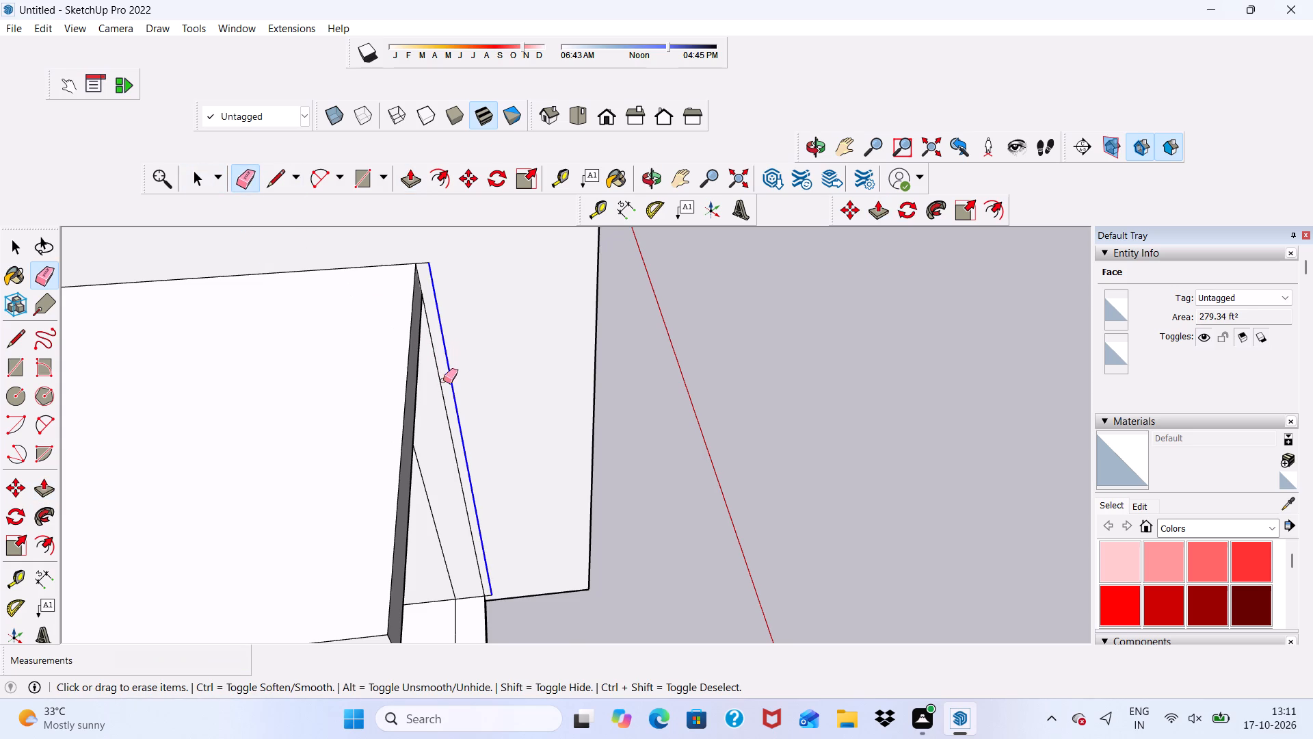
{"action": "left_click_drag", "start_coordinate": [443, 380], "coordinate": [414, 480]}
{"action": "scroll", "coordinate": [354, 383], "scroll_direction": "down", "scroll_amount": 7}
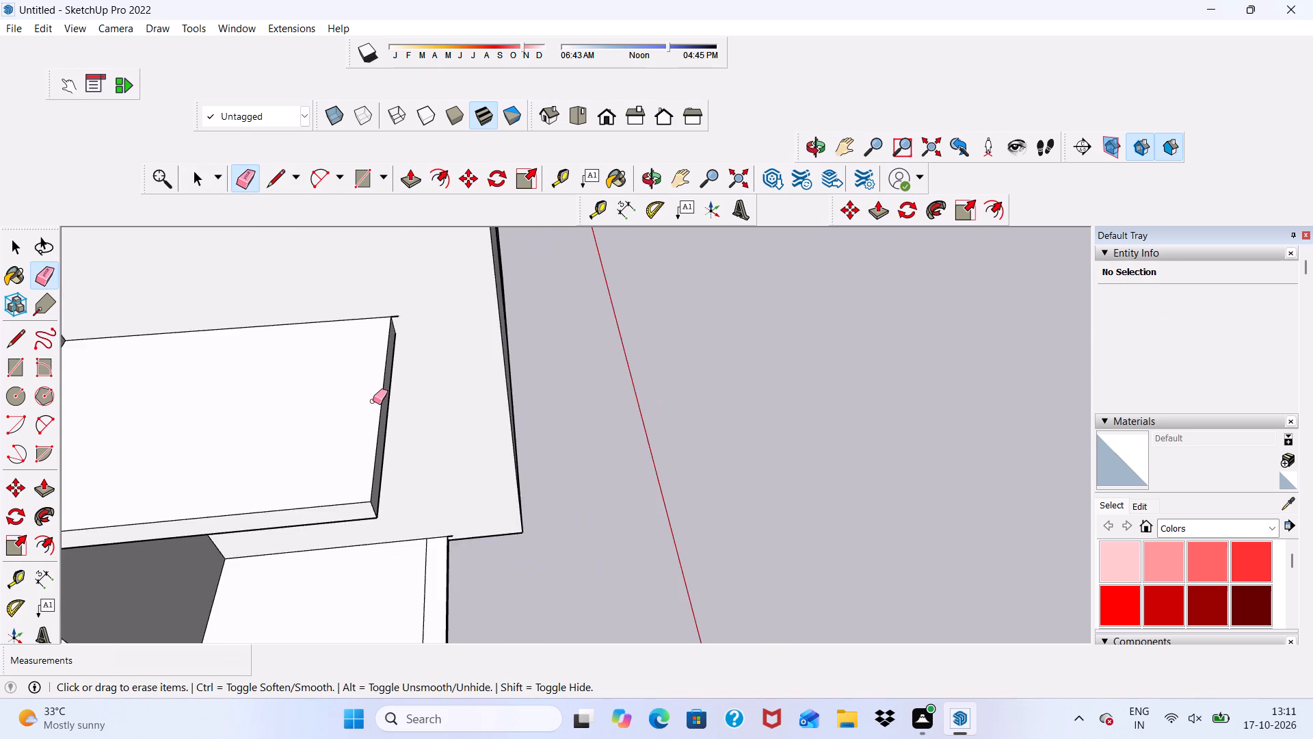
{"action": "middle_click_drag", "start_coordinate": [354, 378], "coordinate": [269, 286]}
{"action": "scroll", "coordinate": [429, 255], "scroll_direction": "up", "scroll_amount": 13}
{"action": "left_click_drag", "start_coordinate": [419, 278], "coordinate": [420, 300]}
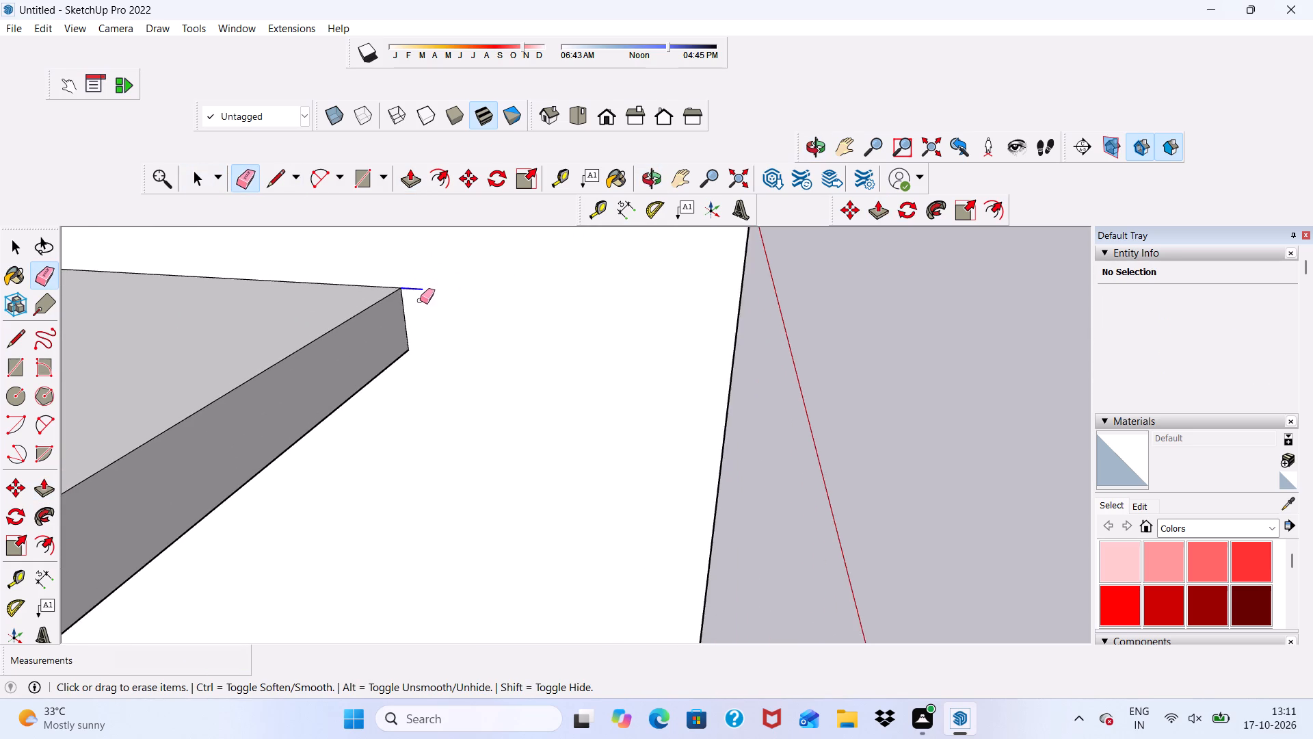
{"action": "left_click_drag", "start_coordinate": [420, 300], "coordinate": [420, 304]}
Examine the closed-off balcony recess and the whole house from the outside.
{"action": "scroll", "coordinate": [420, 304], "scroll_direction": "down", "scroll_amount": 13}
{"action": "middle_click_drag", "start_coordinate": [405, 278], "coordinate": [384, 286]}
{"action": "scroll", "coordinate": [438, 419], "scroll_direction": "up", "scroll_amount": 2}
{"action": "scroll", "coordinate": [375, 294], "scroll_direction": "down", "scroll_amount": 7}
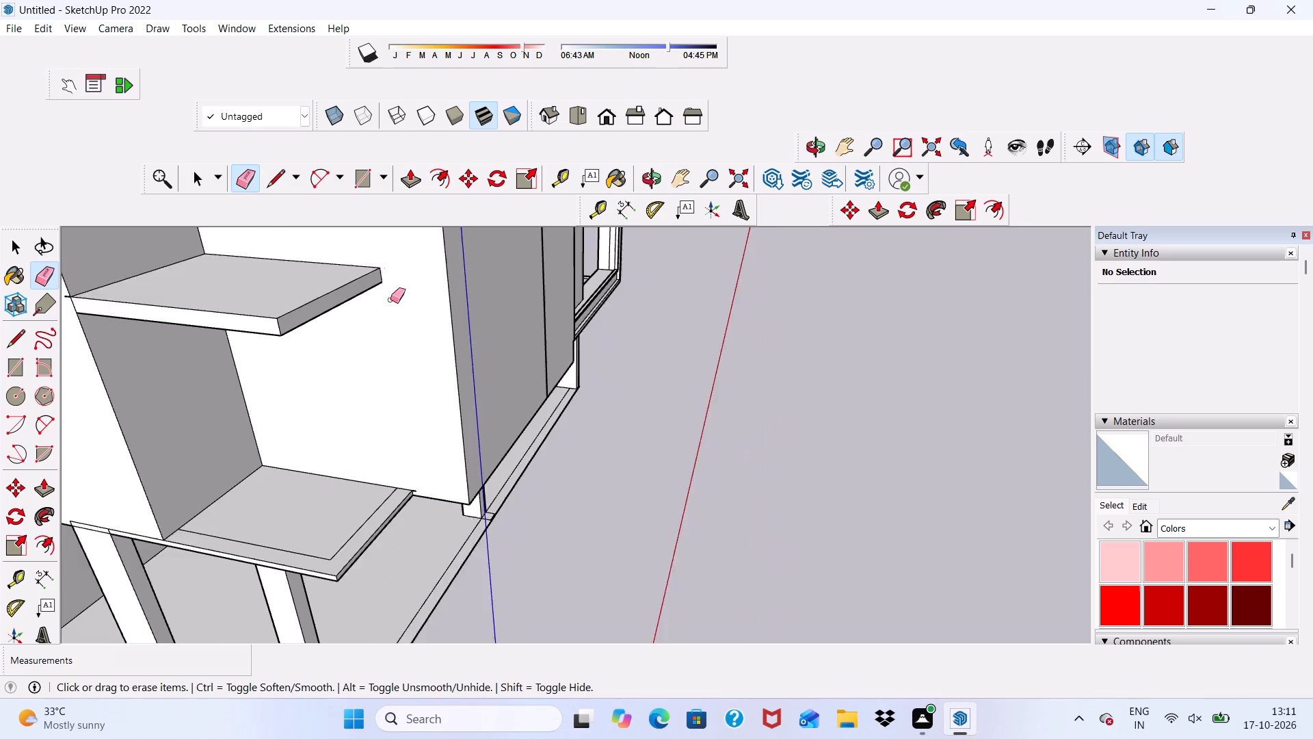
{"action": "scroll", "coordinate": [390, 300], "scroll_direction": "down", "scroll_amount": 3}
{"action": "scroll", "coordinate": [408, 328], "scroll_direction": "up", "scroll_amount": 1}
{"action": "scroll", "coordinate": [393, 304], "scroll_direction": "down", "scroll_amount": 7}
{"action": "middle_click_drag", "start_coordinate": [426, 352], "coordinate": [256, 263]}
{"action": "scroll", "coordinate": [408, 291], "scroll_direction": "up", "scroll_amount": 6}
{"action": "scroll", "coordinate": [444, 287], "scroll_direction": "down", "scroll_amount": 1}
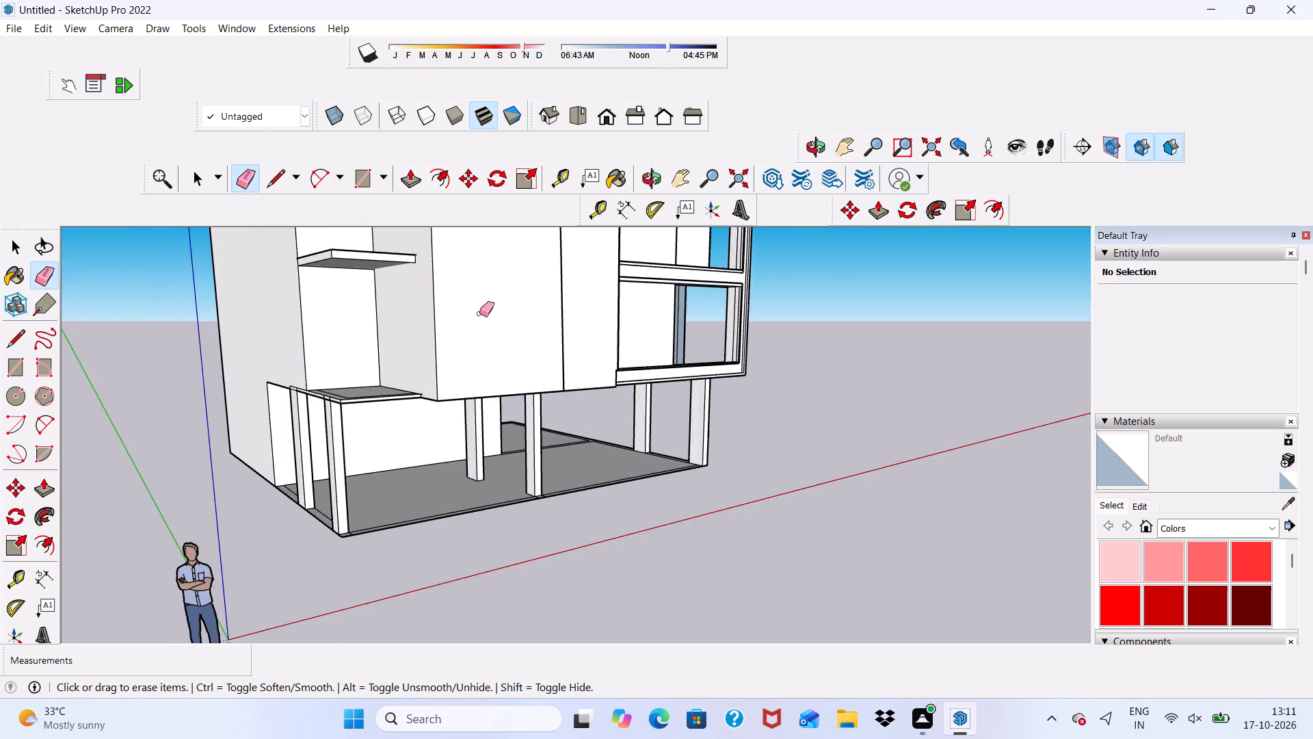
{"action": "scroll", "coordinate": [499, 310], "scroll_direction": "up", "scroll_amount": 8}
{"action": "scroll", "coordinate": [459, 288], "scroll_direction": "down", "scroll_amount": 20}
{"action": "scroll", "coordinate": [459, 288], "scroll_direction": "down", "scroll_amount": 5}
{"action": "scroll", "coordinate": [444, 257], "scroll_direction": "up", "scroll_amount": 4}
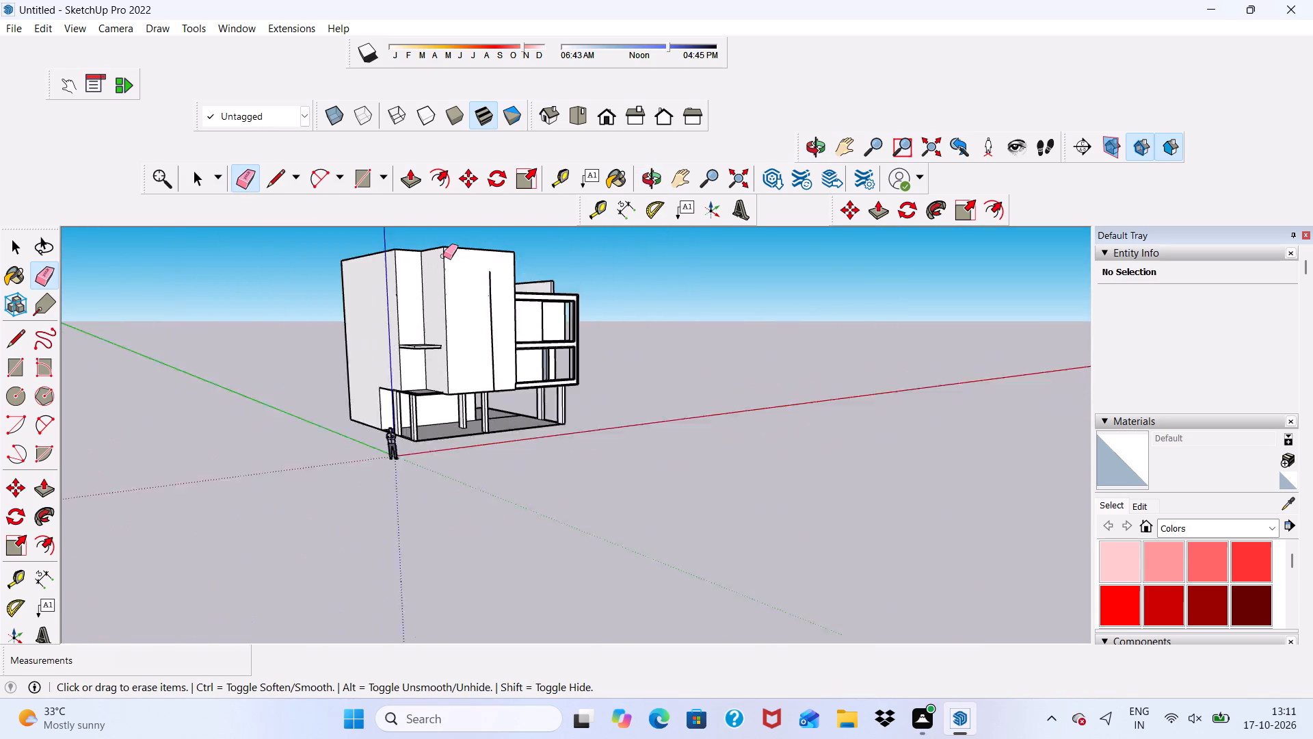
{"action": "scroll", "coordinate": [443, 256], "scroll_direction": "up", "scroll_amount": 3}
{"action": "scroll", "coordinate": [434, 254], "scroll_direction": "down", "scroll_amount": 9}
{"action": "scroll", "coordinate": [406, 276], "scroll_direction": "up", "scroll_amount": 6}
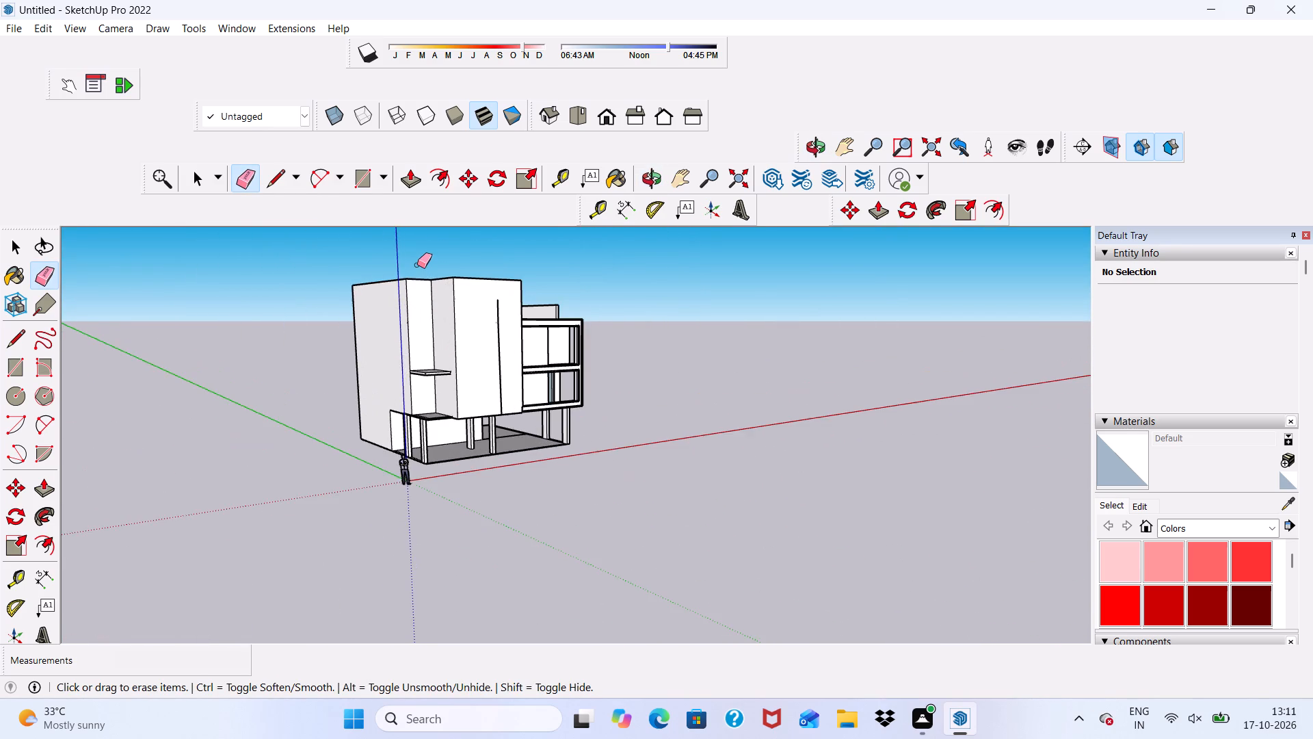
Try to erase the faint vertical edge near the top of the recess, beside the tall block.
{"action": "scroll", "coordinate": [435, 287], "scroll_direction": "up", "scroll_amount": 5}
{"action": "scroll", "coordinate": [437, 290], "scroll_direction": "down", "scroll_amount": 6}
{"action": "scroll", "coordinate": [450, 303], "scroll_direction": "up", "scroll_amount": 1}
{"action": "left_click", "coordinate": [451, 300]}
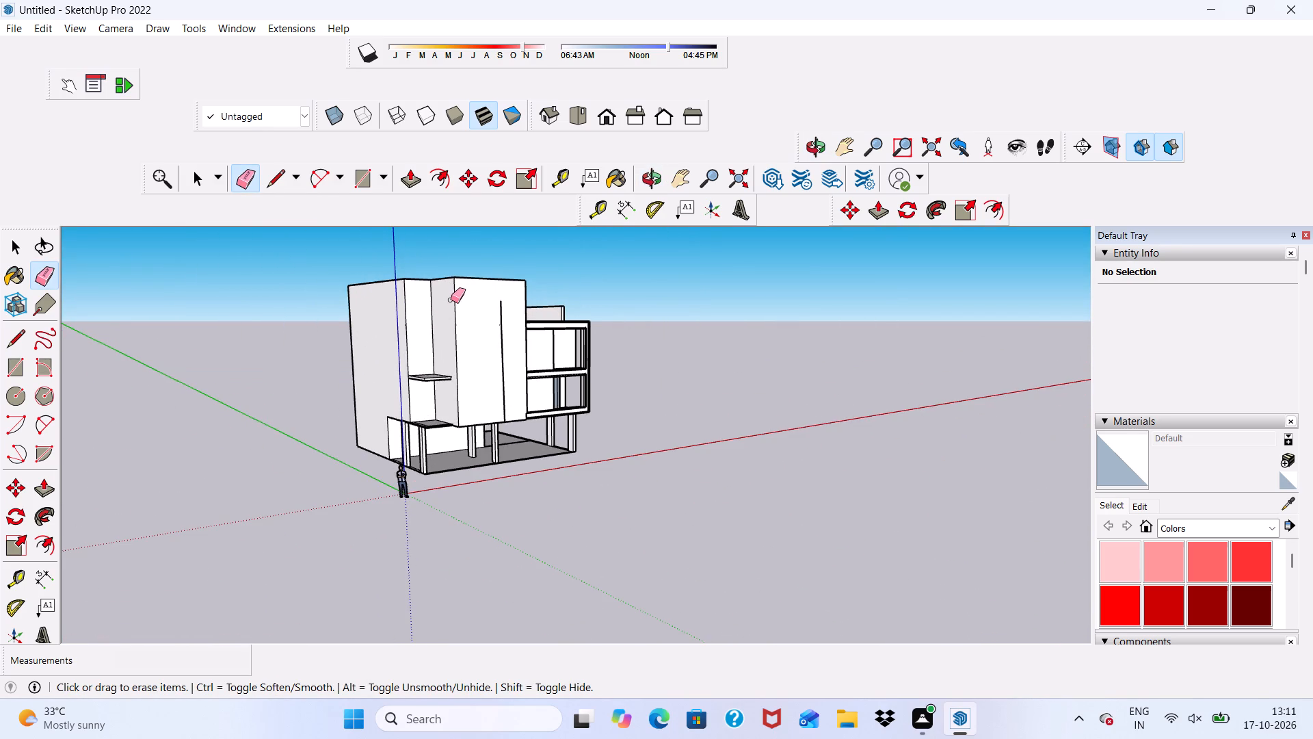
{"action": "scroll", "coordinate": [442, 280], "scroll_direction": "up", "scroll_amount": 5}
{"action": "scroll", "coordinate": [442, 280], "scroll_direction": "down", "scroll_amount": 7}
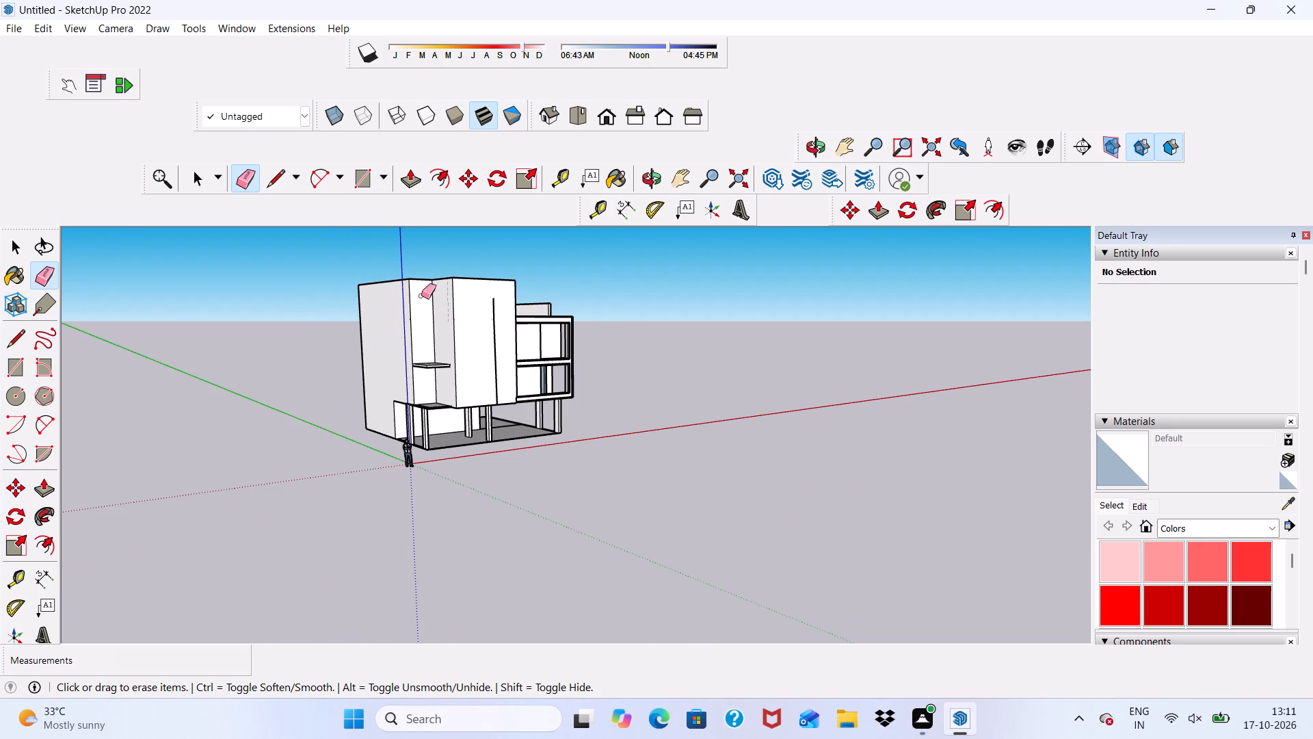
{"action": "left_click", "coordinate": [448, 302]}
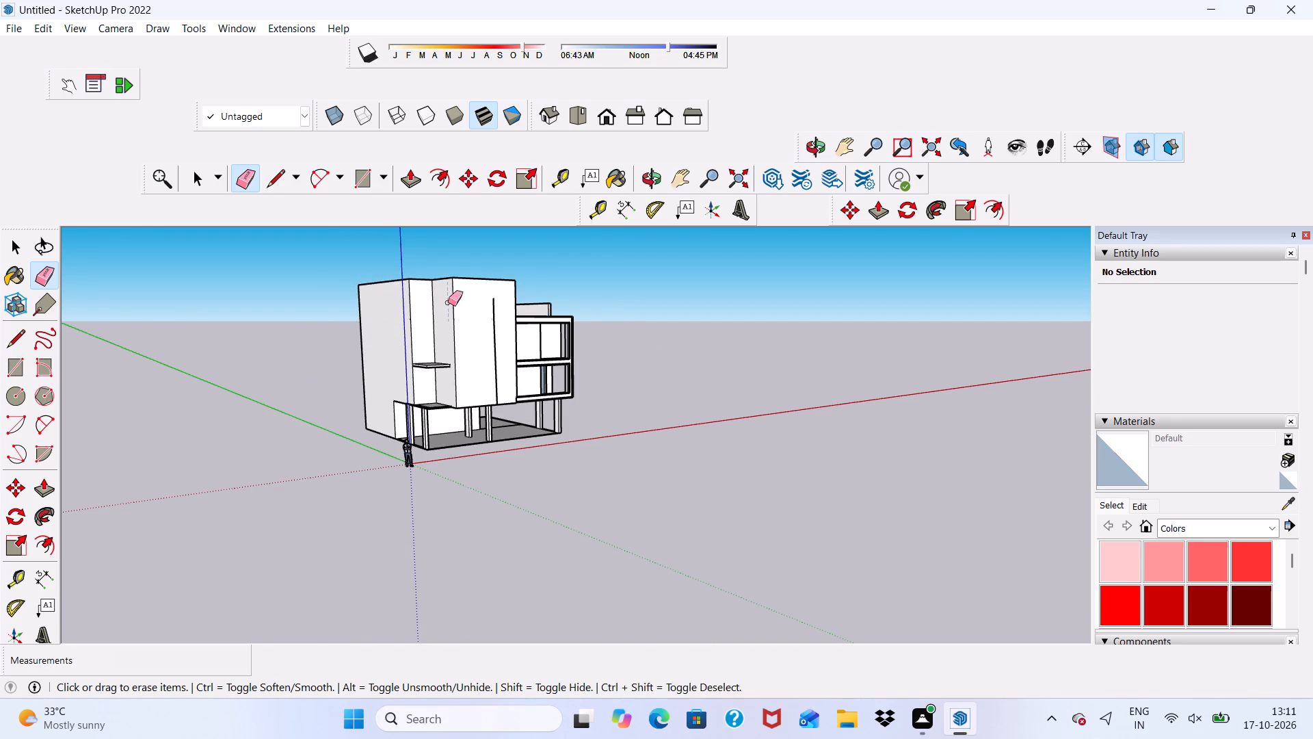
{"action": "left_click_drag", "start_coordinate": [448, 302], "coordinate": [451, 311]}
{"action": "scroll", "coordinate": [437, 284], "scroll_direction": "up", "scroll_amount": 6}
{"action": "scroll", "coordinate": [442, 296], "scroll_direction": "down", "scroll_amount": 6}
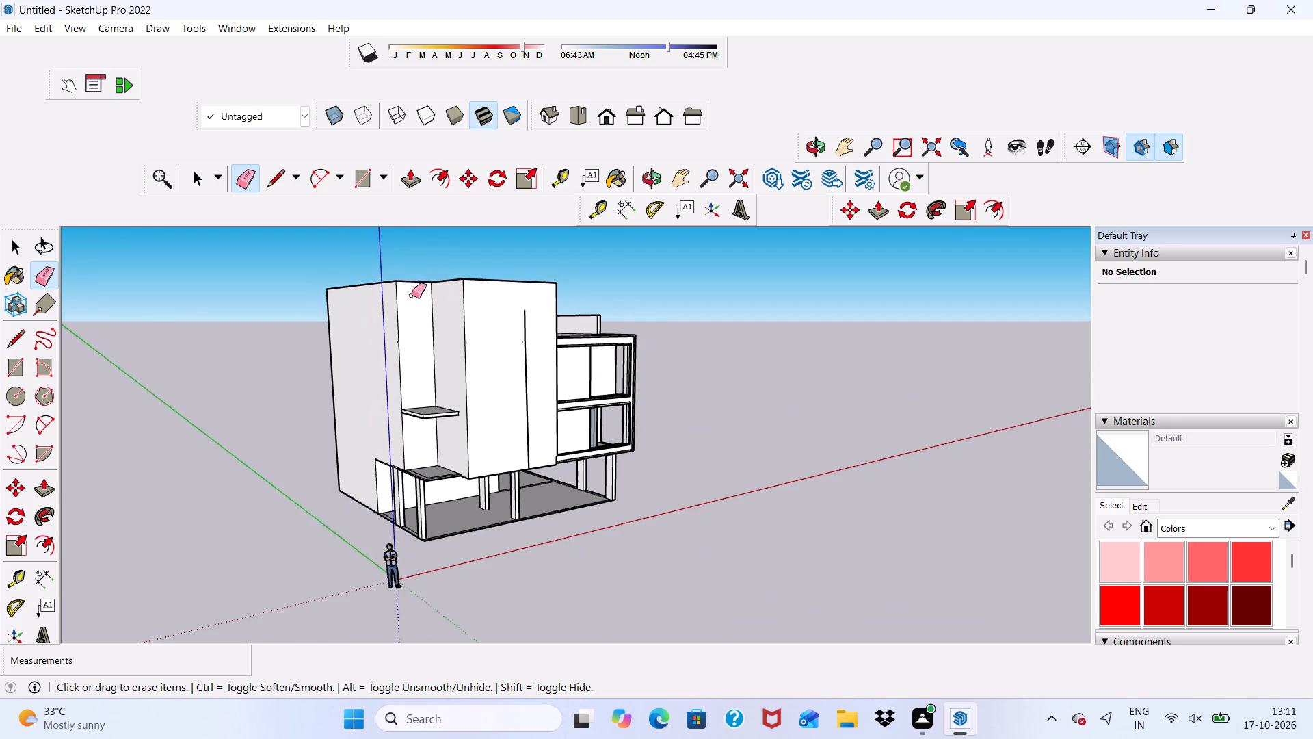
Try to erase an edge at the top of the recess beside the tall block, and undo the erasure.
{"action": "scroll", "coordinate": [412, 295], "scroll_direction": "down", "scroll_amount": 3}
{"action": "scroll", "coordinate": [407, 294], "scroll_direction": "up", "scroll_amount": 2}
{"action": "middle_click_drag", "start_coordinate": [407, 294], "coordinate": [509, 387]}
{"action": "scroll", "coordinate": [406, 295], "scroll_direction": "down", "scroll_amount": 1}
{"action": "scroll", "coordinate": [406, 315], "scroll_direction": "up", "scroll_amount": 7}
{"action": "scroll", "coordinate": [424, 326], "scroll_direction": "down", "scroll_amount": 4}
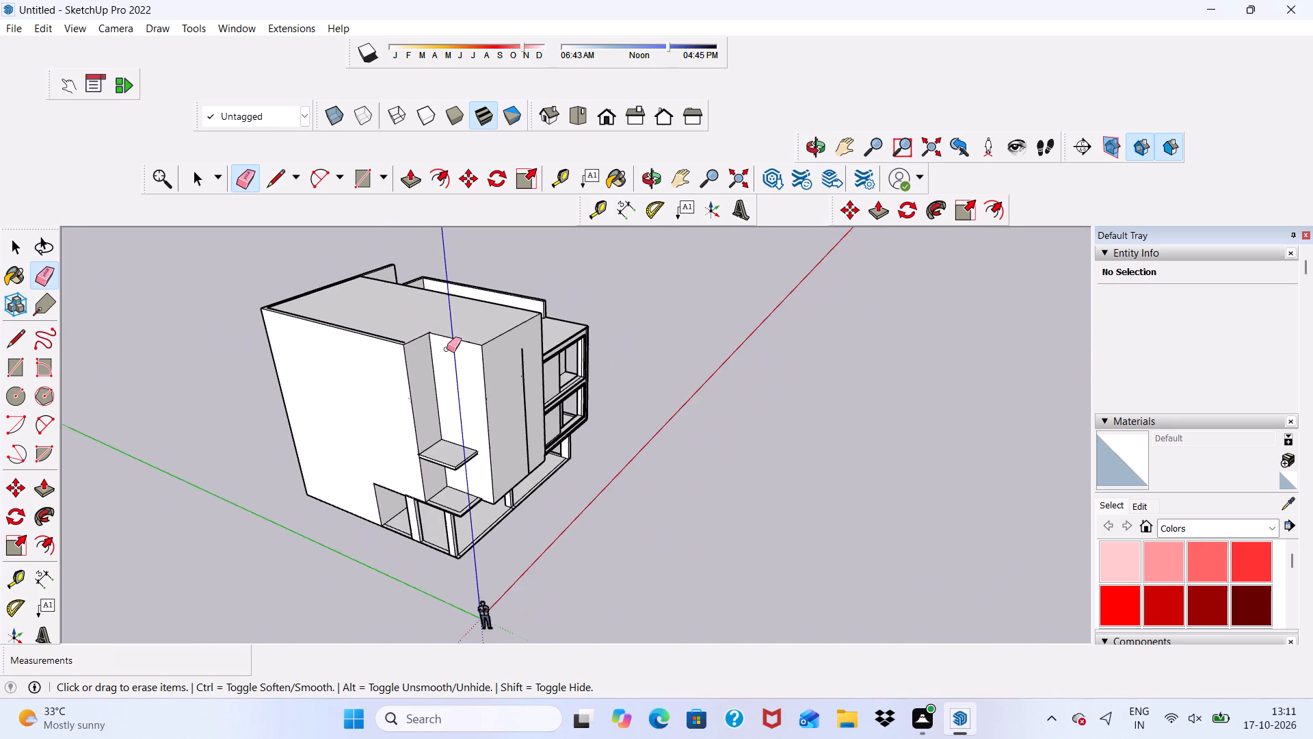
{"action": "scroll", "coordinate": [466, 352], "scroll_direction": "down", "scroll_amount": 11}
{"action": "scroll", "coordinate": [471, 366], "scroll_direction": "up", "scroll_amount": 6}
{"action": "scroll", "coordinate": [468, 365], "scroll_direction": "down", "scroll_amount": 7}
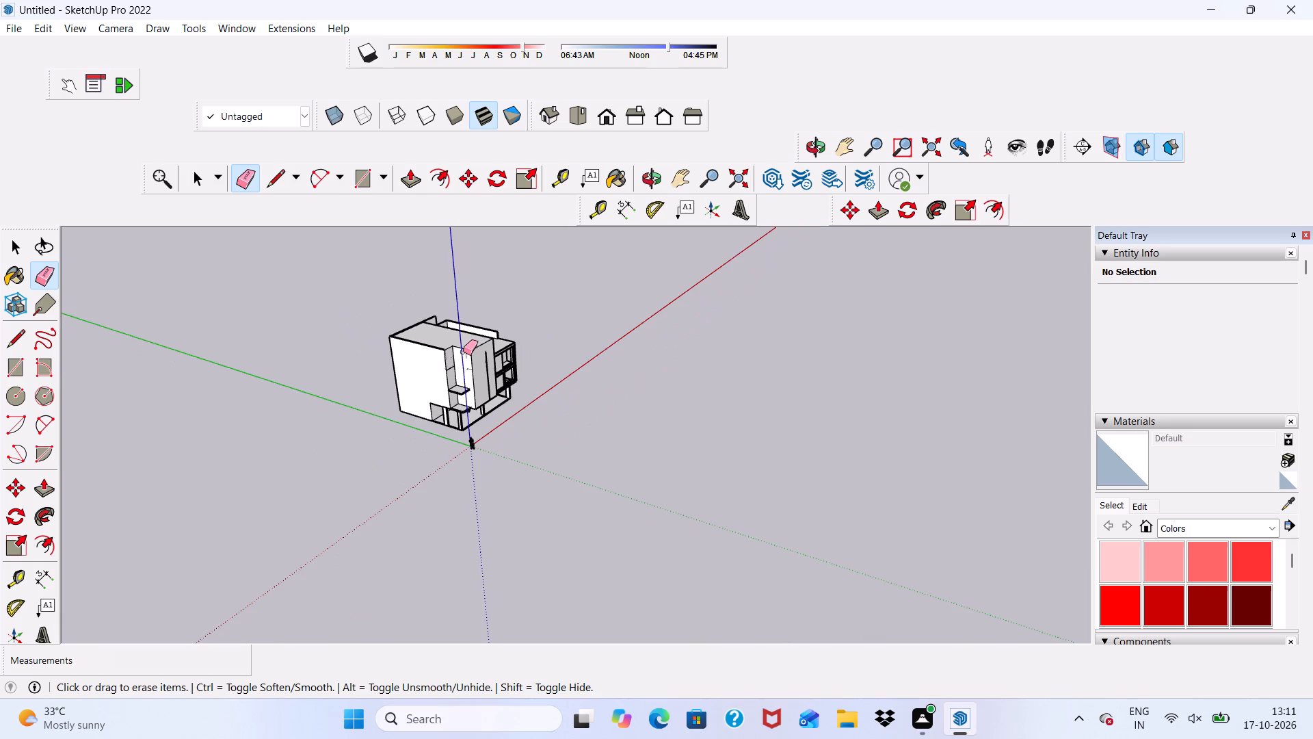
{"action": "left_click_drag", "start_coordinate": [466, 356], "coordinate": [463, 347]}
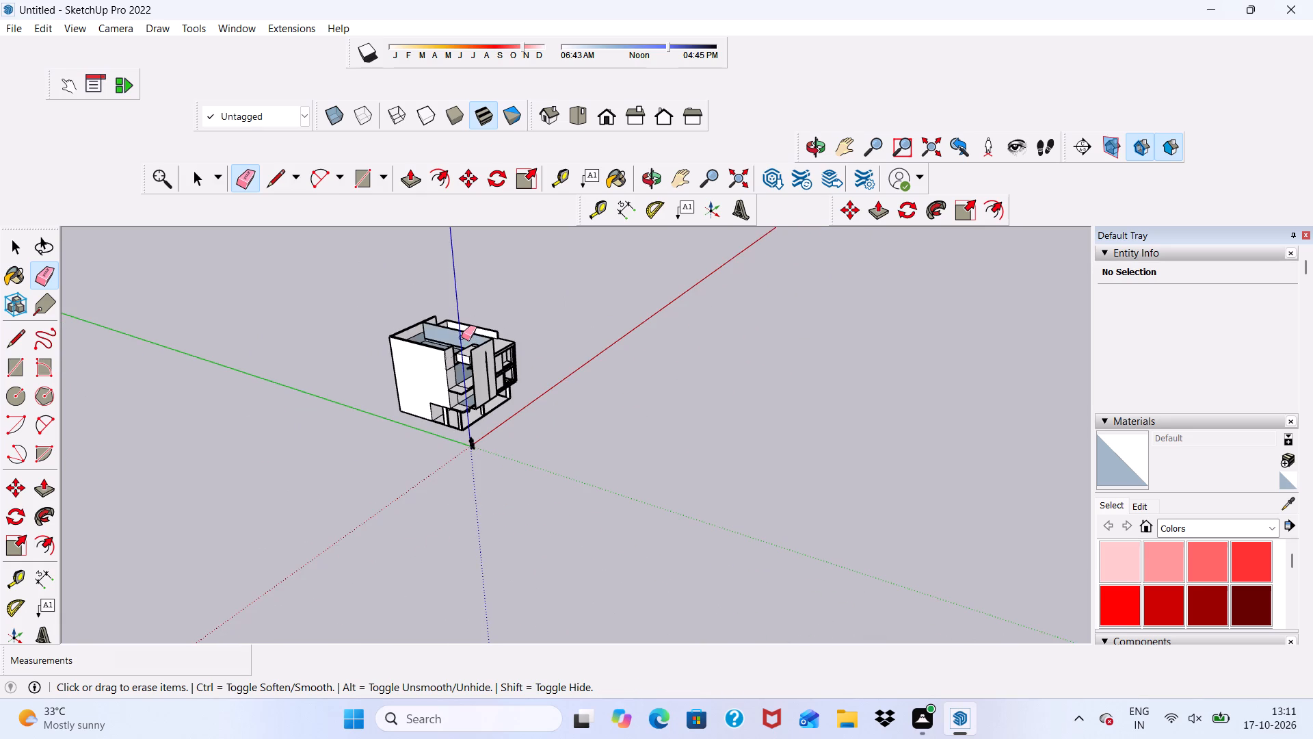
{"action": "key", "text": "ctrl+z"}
Try to erase the faint leftover edge on the recess wall above the upper balcony slab.
{"action": "scroll", "coordinate": [458, 359], "scroll_direction": "up", "scroll_amount": 11}
{"action": "scroll", "coordinate": [437, 367], "scroll_direction": "down", "scroll_amount": 5}
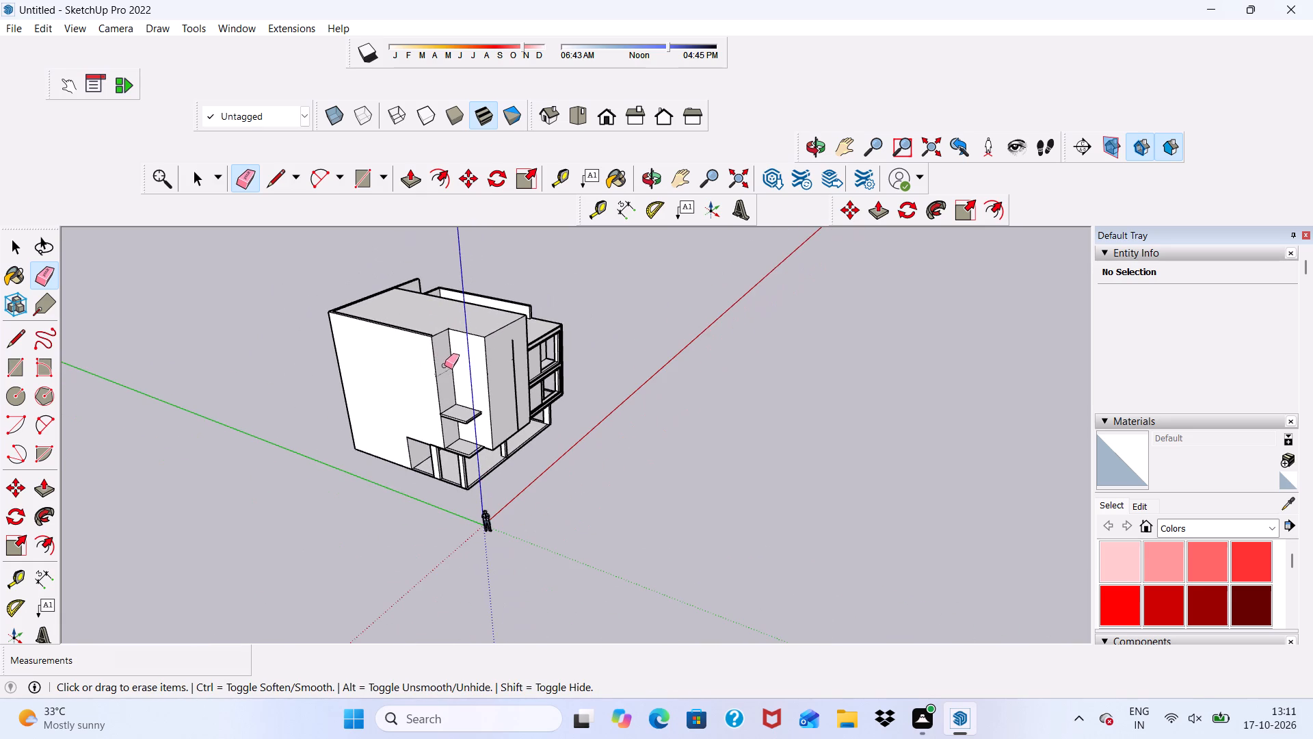
{"action": "left_click_drag", "start_coordinate": [445, 365], "coordinate": [450, 384]}
Push/Pull the dark floor face visible through the gap in the lower framed balcony up 10'.
{"action": "scroll", "coordinate": [454, 365], "scroll_direction": "down", "scroll_amount": 4}
{"action": "scroll", "coordinate": [508, 353], "scroll_direction": "up", "scroll_amount": 7}
{"action": "middle_click_drag", "start_coordinate": [507, 350], "coordinate": [442, 328]}
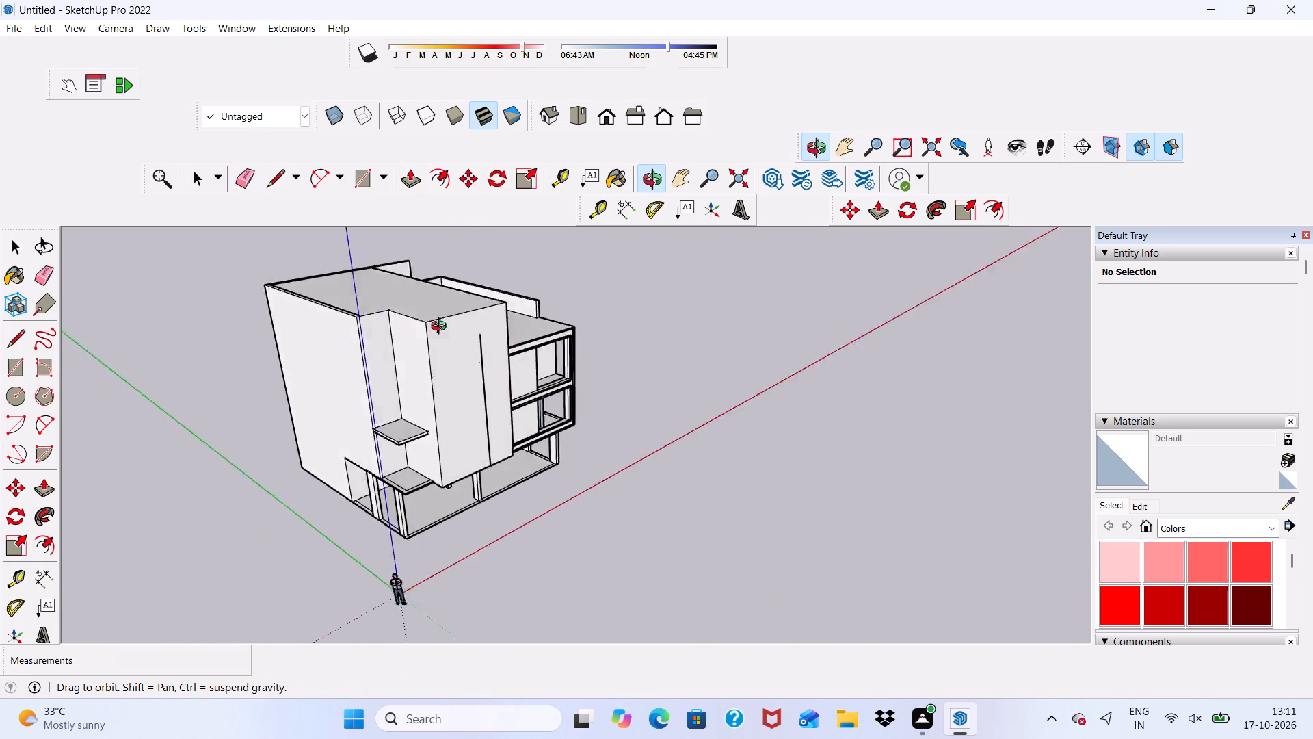
{"action": "middle_click_drag", "start_coordinate": [442, 328], "coordinate": [204, 255]}
{"action": "scroll", "coordinate": [552, 357], "scroll_direction": "up", "scroll_amount": 5}
{"action": "middle_click_drag", "start_coordinate": [566, 362], "coordinate": [342, 351]}
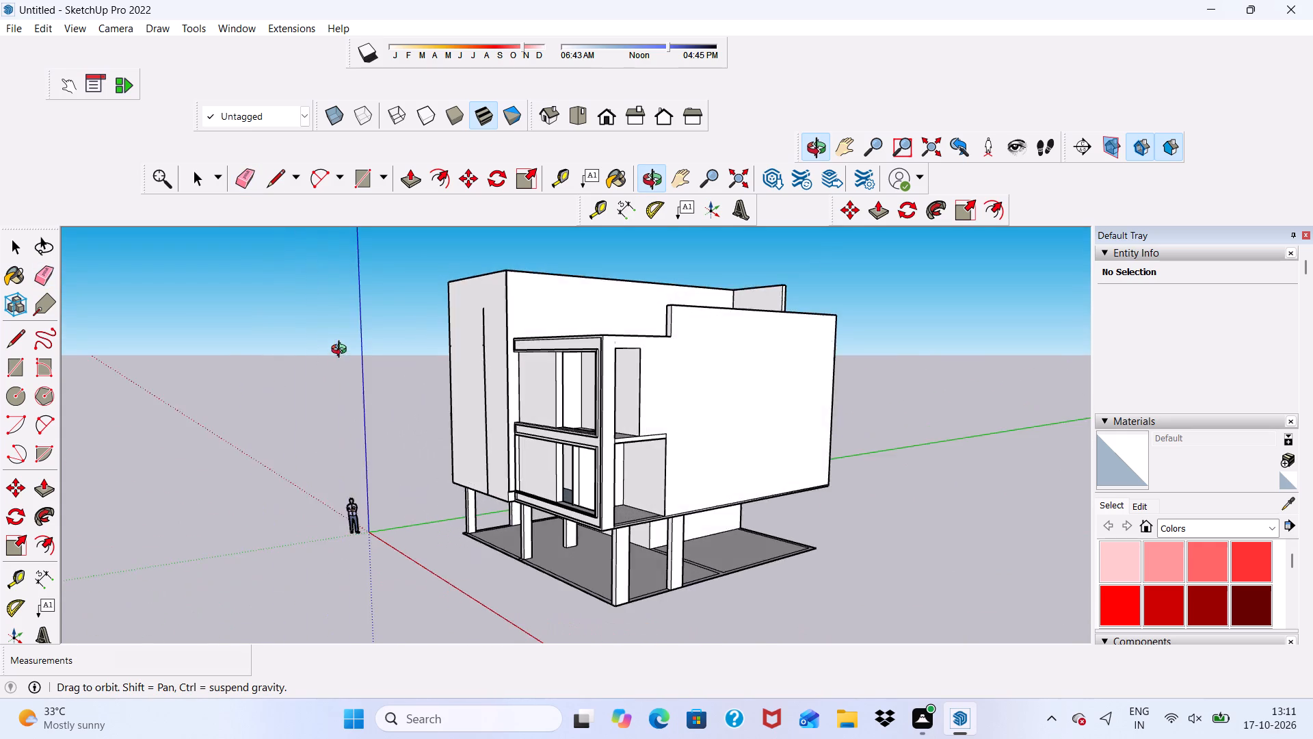
{"action": "middle_click_drag", "start_coordinate": [342, 351], "coordinate": [423, 370]}
{"action": "key", "text": "space"}
{"action": "middle_click_drag", "start_coordinate": [522, 379], "coordinate": [437, 371]}
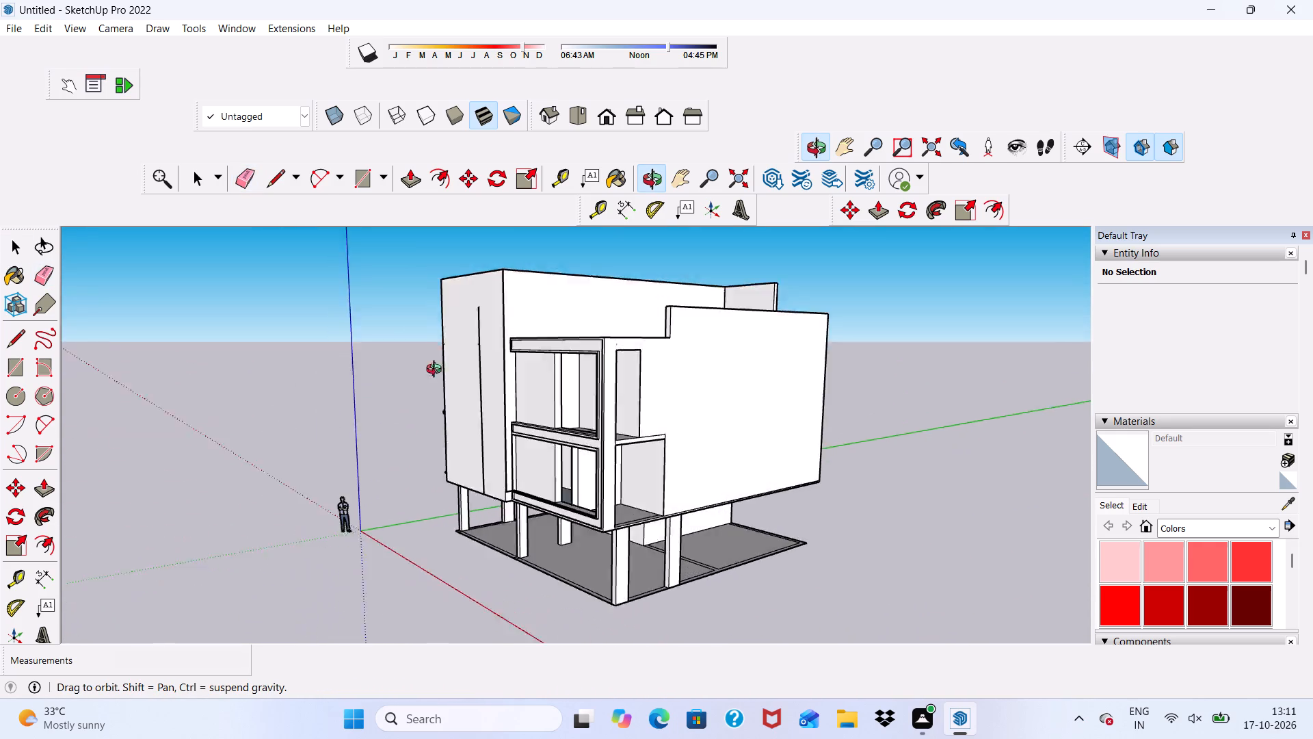
{"action": "middle_click_drag", "start_coordinate": [437, 371], "coordinate": [429, 413]}
{"action": "scroll", "coordinate": [580, 517], "scroll_direction": "up", "scroll_amount": 14}
{"action": "middle_click_drag", "start_coordinate": [511, 437], "coordinate": [521, 386]}
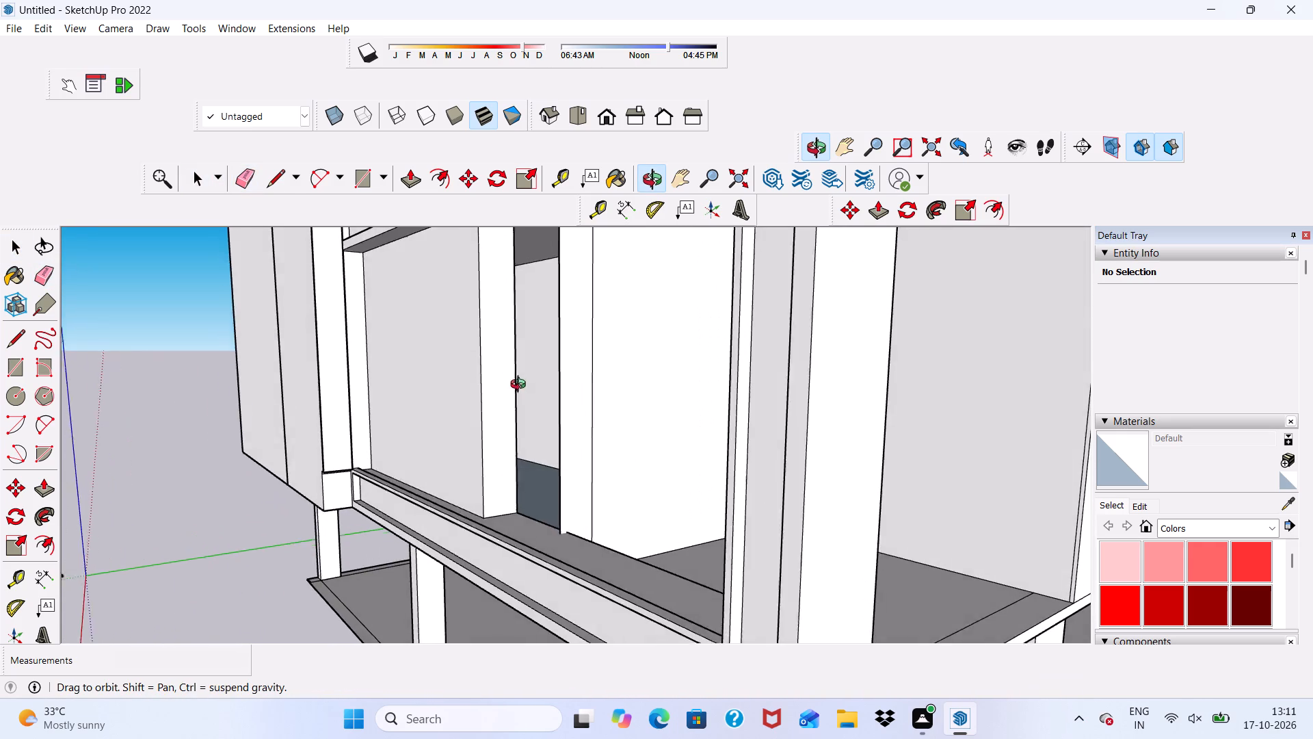
{"action": "middle_click_drag", "start_coordinate": [521, 386], "coordinate": [527, 393]}
{"action": "left_click", "coordinate": [602, 416]}
{"action": "left_click", "coordinate": [602, 416]}
{"action": "scroll", "coordinate": [576, 419], "scroll_direction": "down", "scroll_amount": 2}
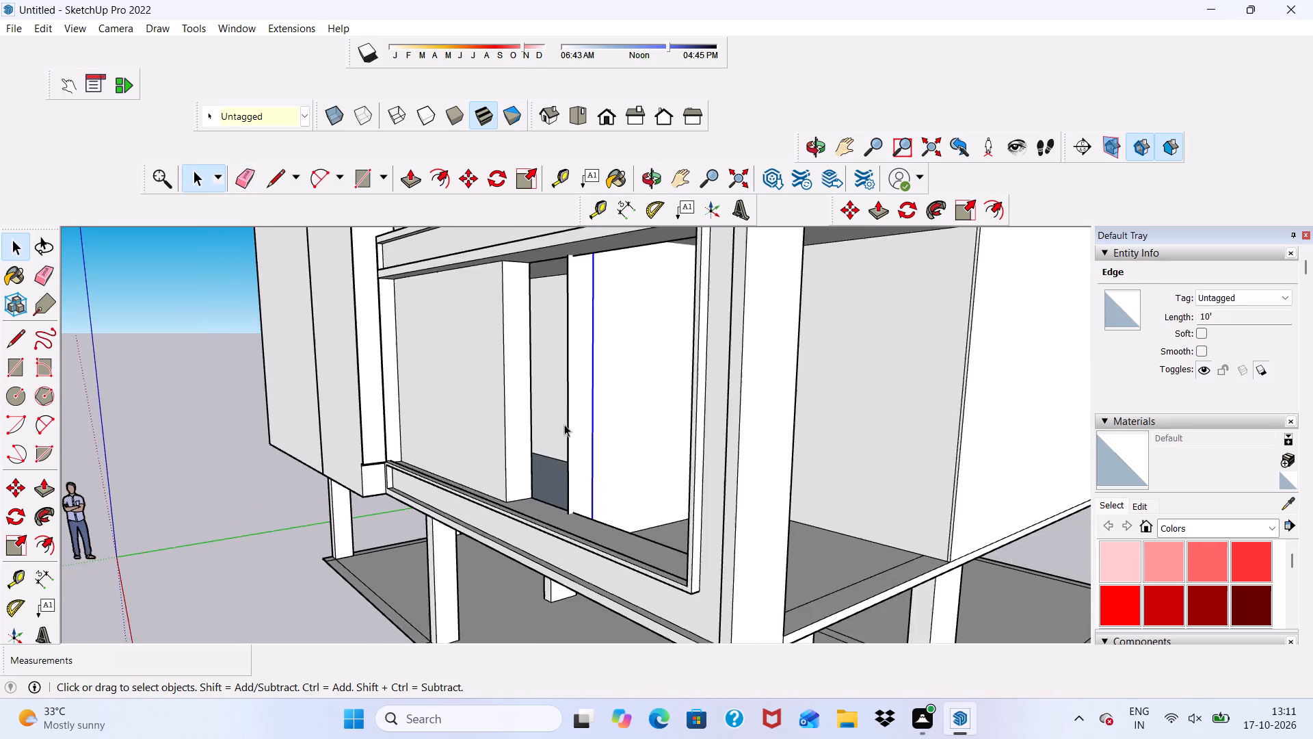
{"action": "middle_click_drag", "start_coordinate": [562, 424], "coordinate": [542, 428]}
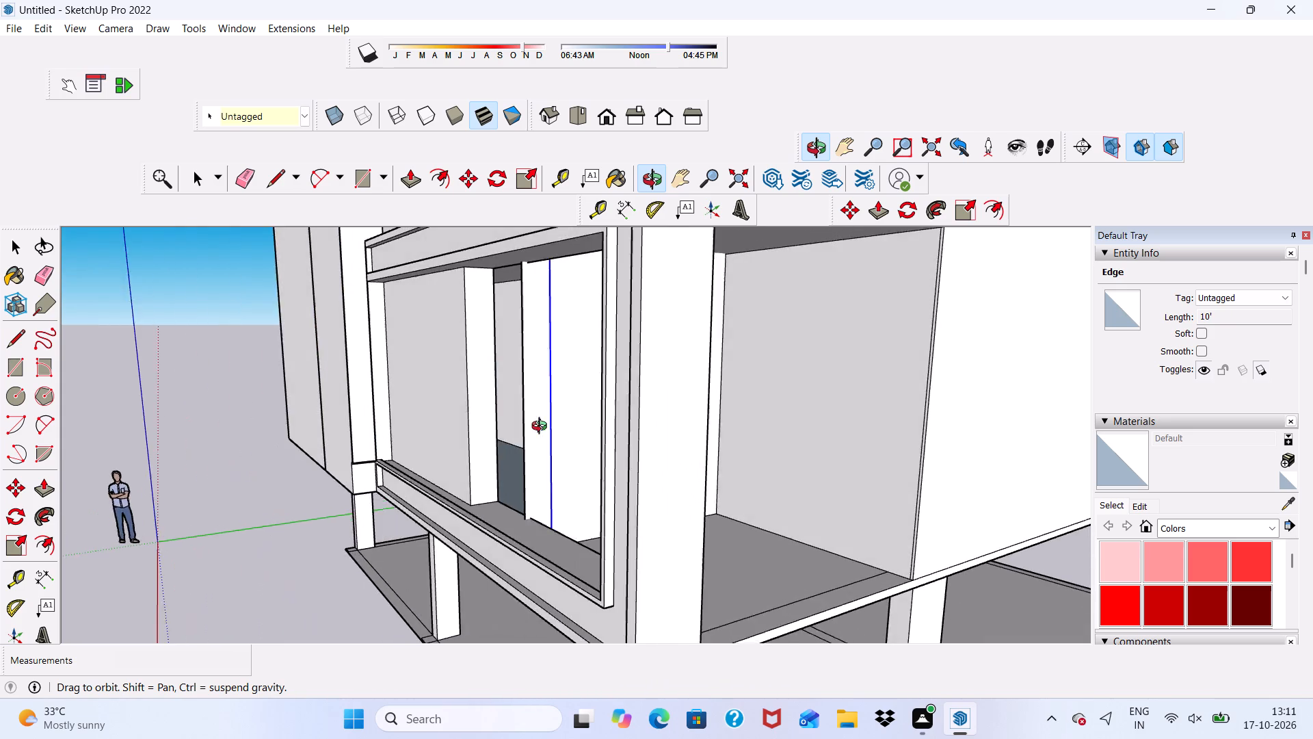
{"action": "middle_click_drag", "start_coordinate": [542, 428], "coordinate": [548, 449]}
{"action": "key", "text": "space"}
{"action": "scroll", "coordinate": [526, 463], "scroll_direction": "up", "scroll_amount": 6}
{"action": "left_click", "coordinate": [498, 468]}
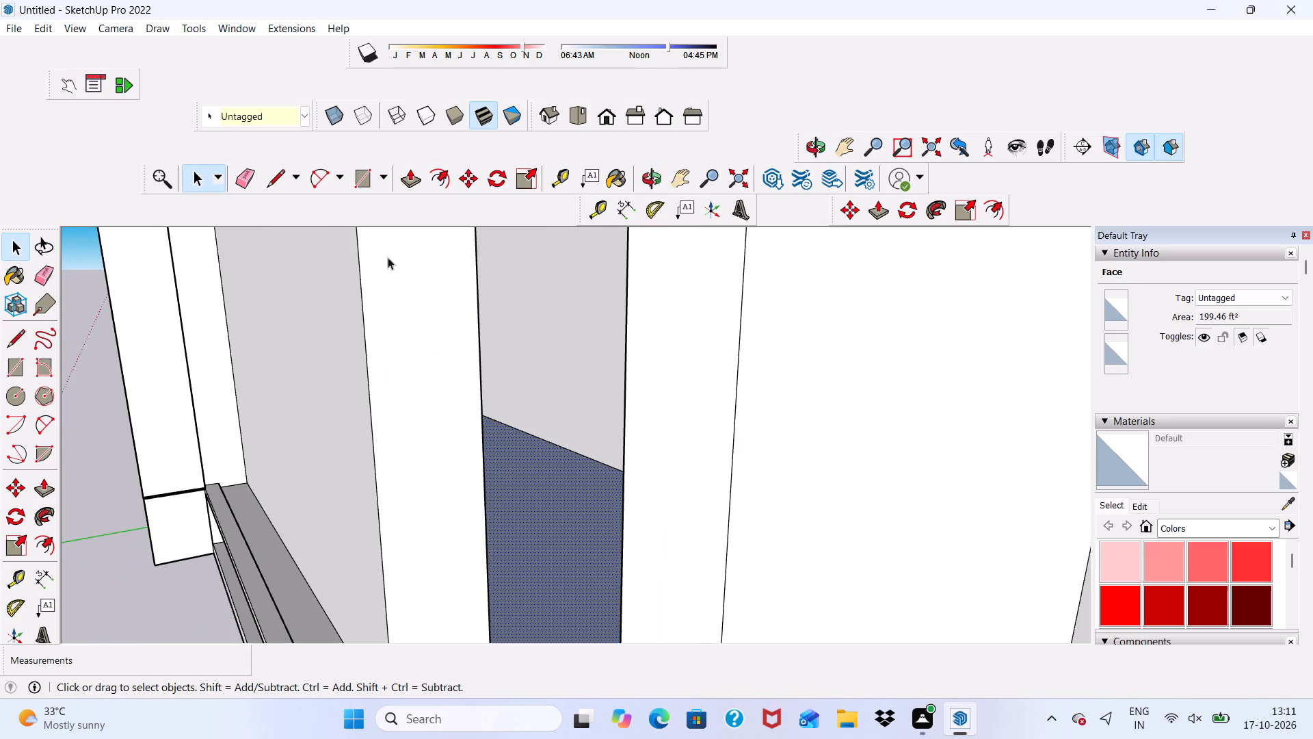
{"action": "left_click", "coordinate": [408, 180]}
{"action": "left_click", "coordinate": [531, 513]}
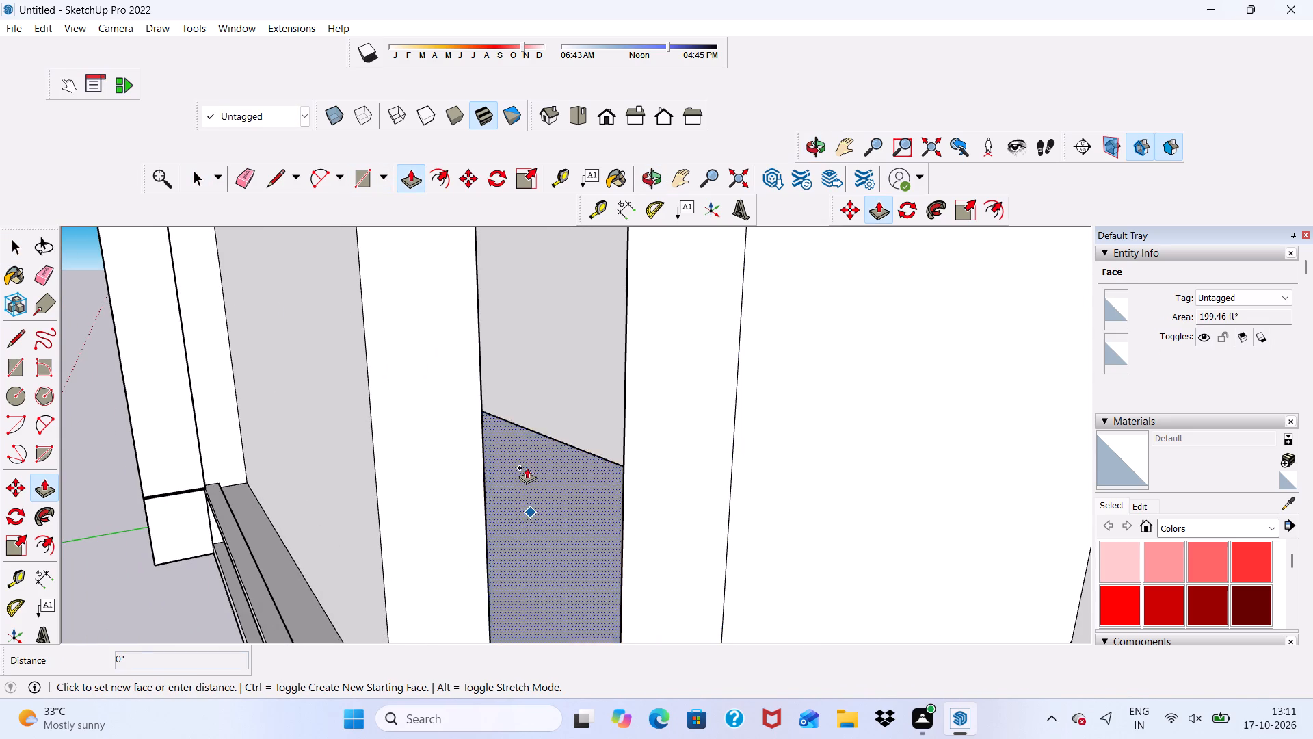
{"action": "type", "text": "10'"}
{"action": "key", "text": "Return"}
Push the large inner side wall face of the lower framed balcony back about 3' 5 1/16".
{"action": "scroll", "coordinate": [585, 207], "scroll_direction": "down", "scroll_amount": 9}
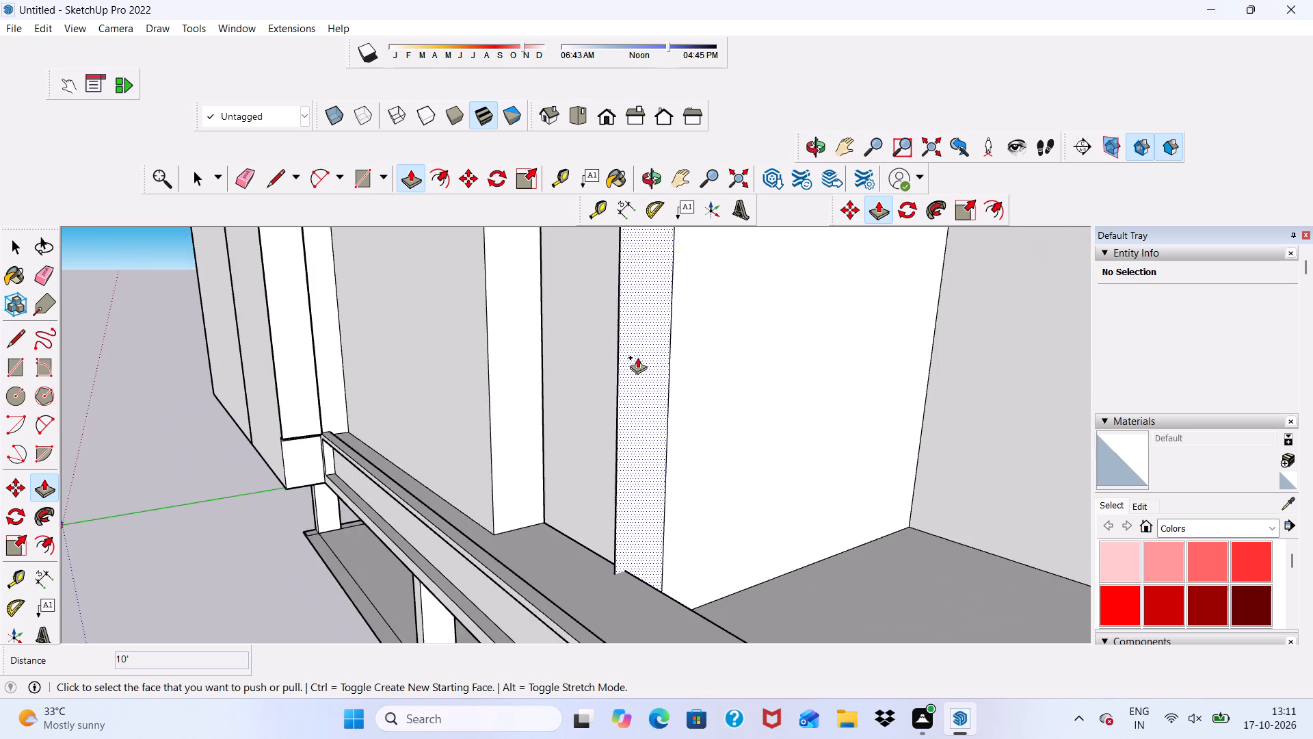
{"action": "scroll", "coordinate": [637, 357], "scroll_direction": "down", "scroll_amount": 12}
{"action": "middle_click_drag", "start_coordinate": [675, 392], "coordinate": [770, 452]}
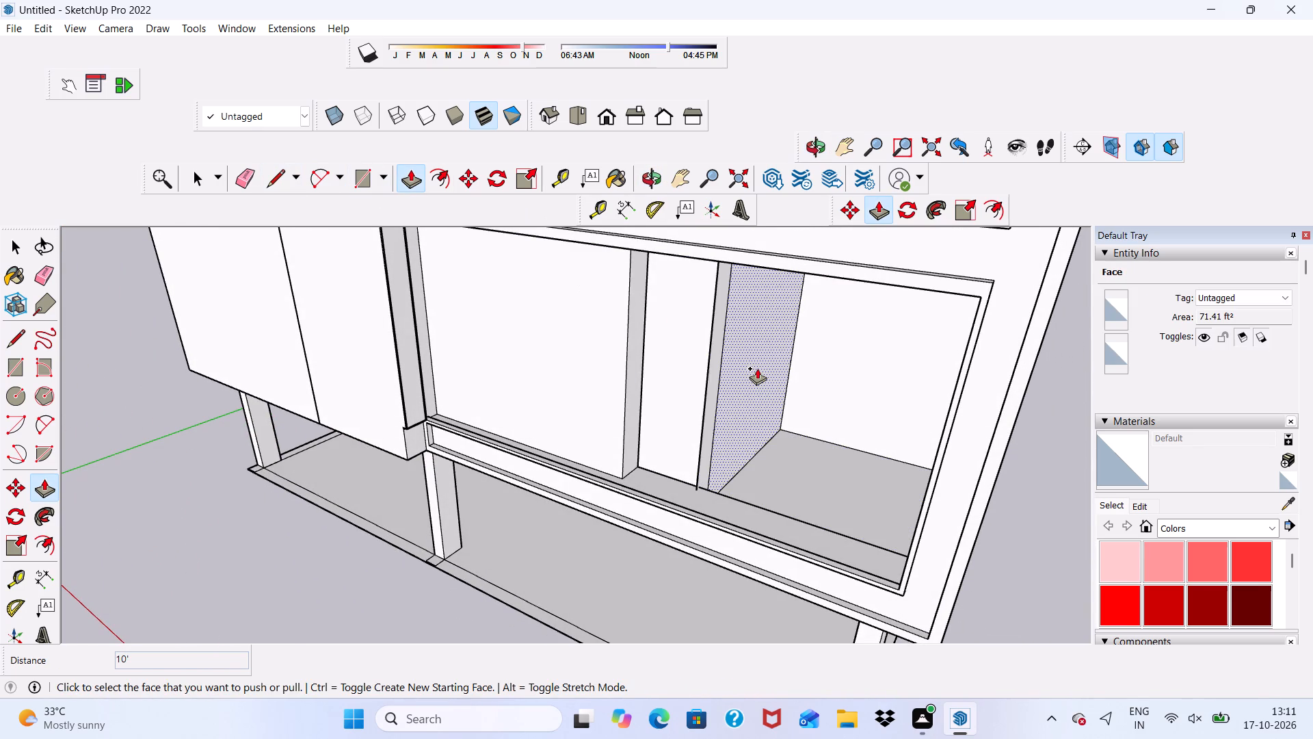
{"action": "scroll", "coordinate": [752, 369], "scroll_direction": "down", "scroll_amount": 2}
{"action": "middle_click_drag", "start_coordinate": [751, 377], "coordinate": [720, 383]}
{"action": "scroll", "coordinate": [691, 362], "scroll_direction": "down", "scroll_amount": 6}
{"action": "middle_click_drag", "start_coordinate": [691, 373], "coordinate": [767, 382]}
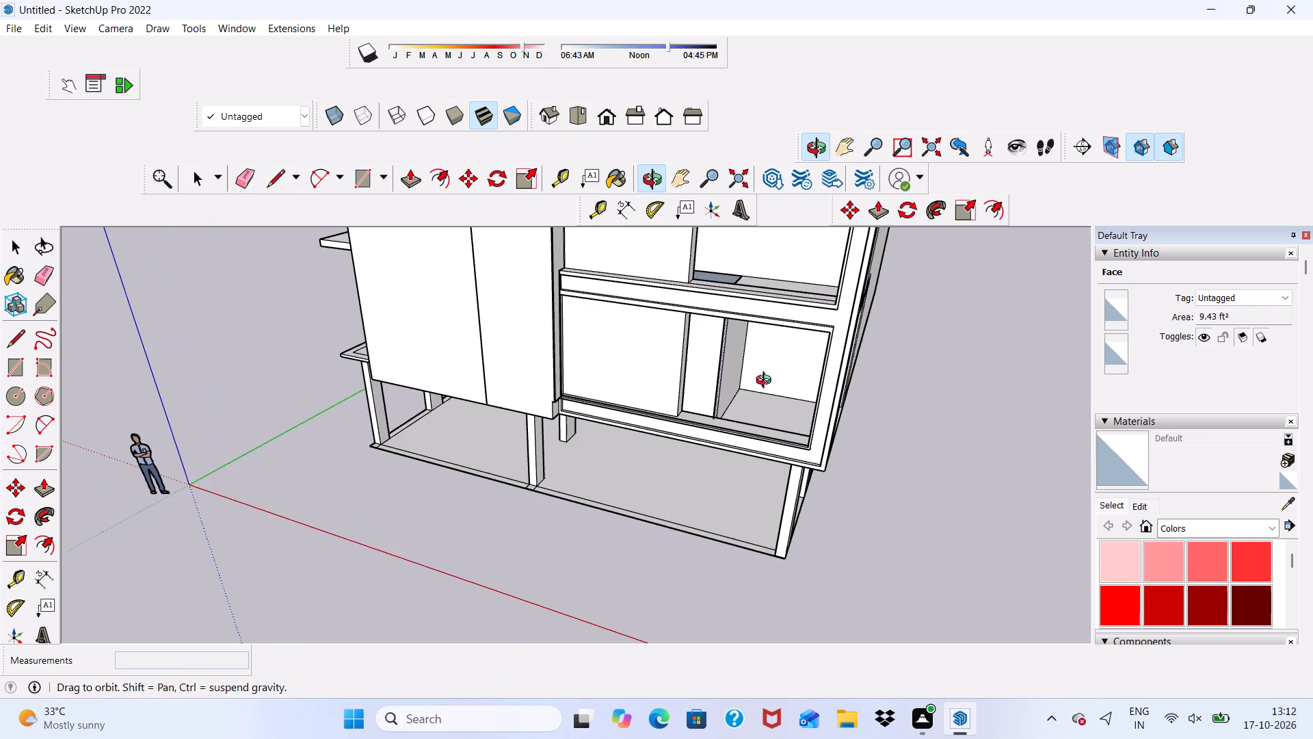
{"action": "middle_click_drag", "start_coordinate": [767, 382], "coordinate": [759, 391]}
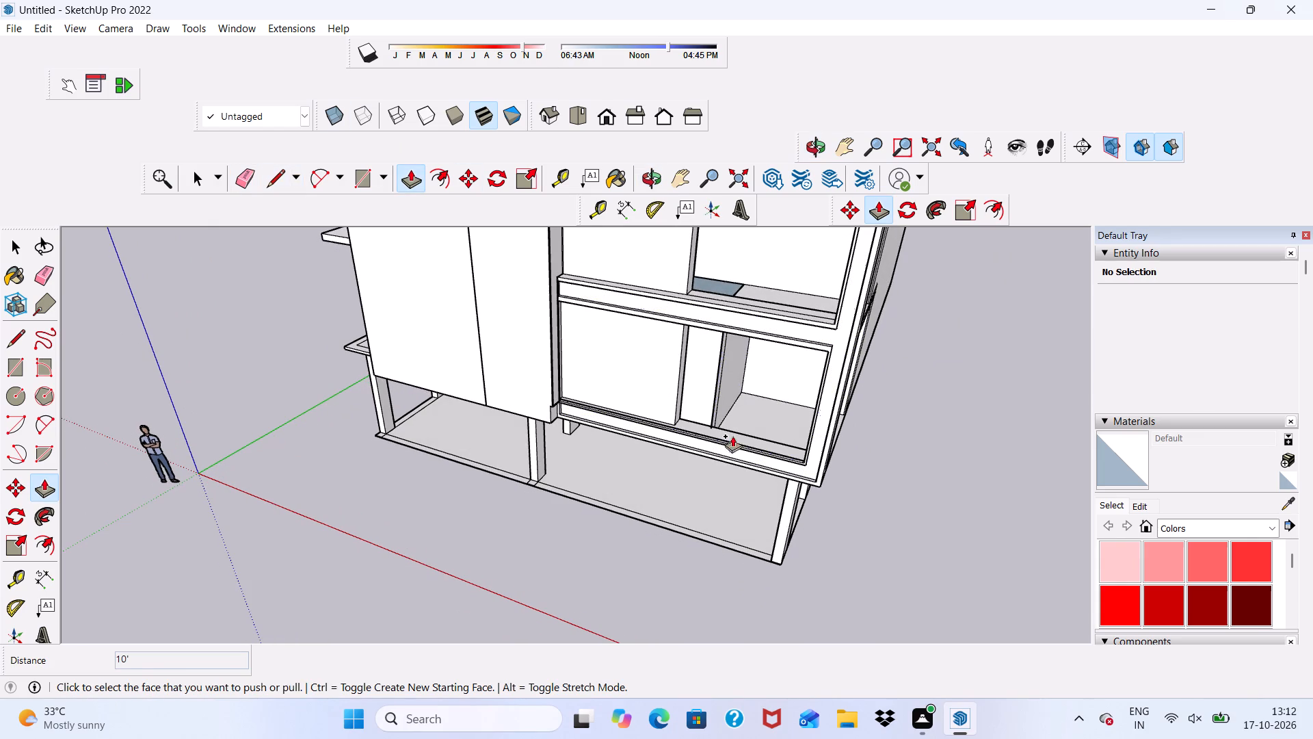
{"action": "key", "text": "space"}
{"action": "middle_click_drag", "start_coordinate": [750, 380], "coordinate": [648, 343]}
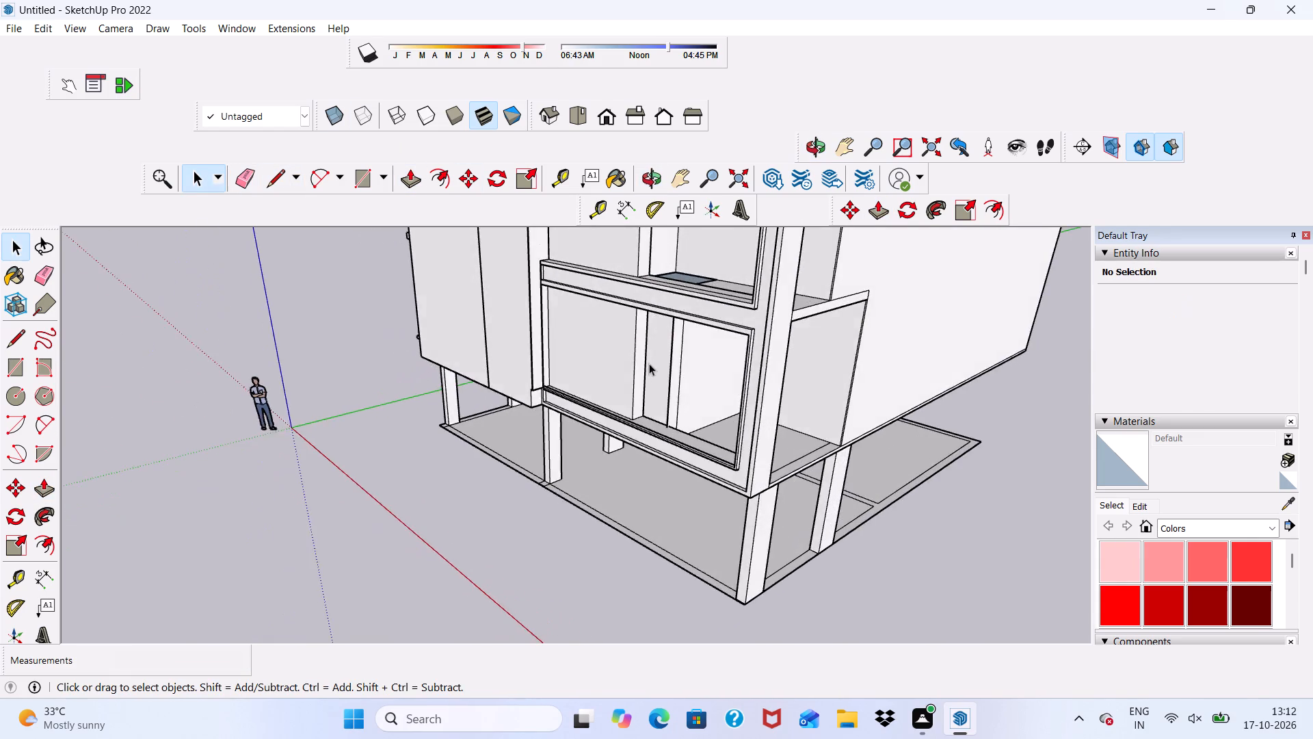
{"action": "scroll", "coordinate": [705, 385], "scroll_direction": "up", "scroll_amount": 6}
{"action": "left_click", "coordinate": [706, 371]}
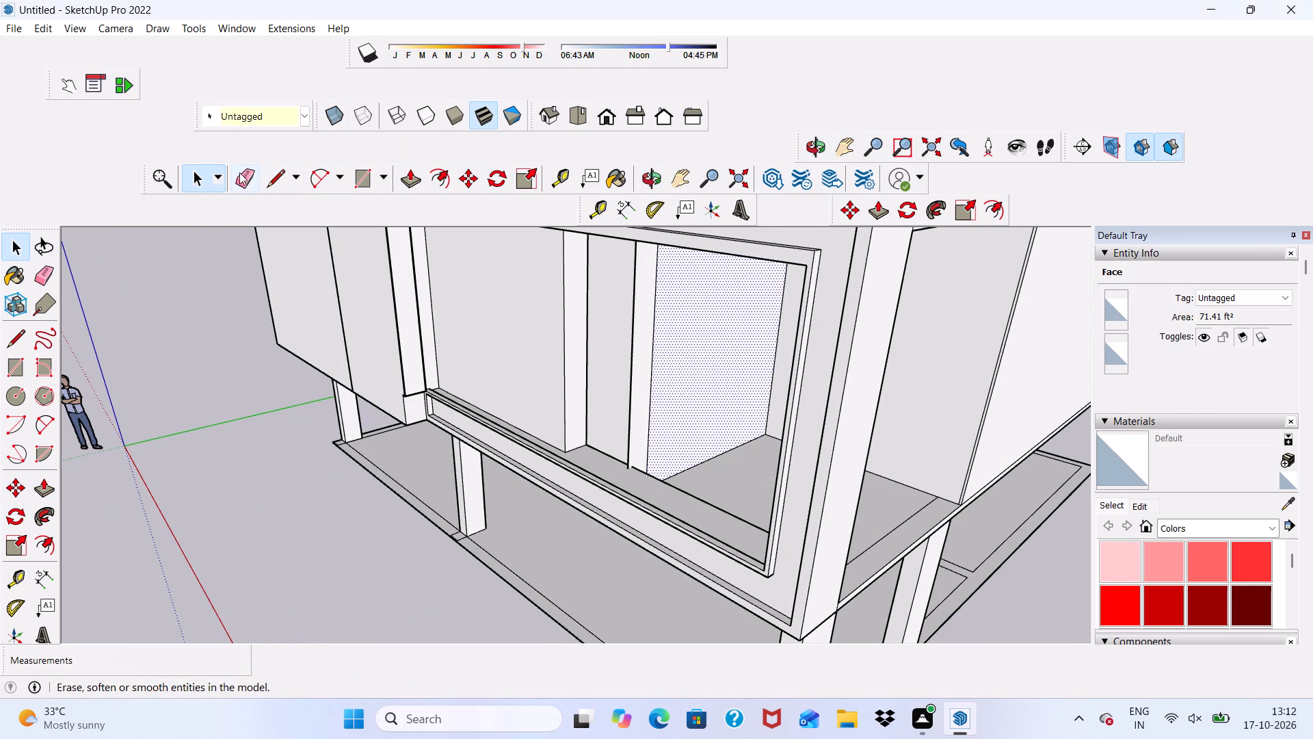
{"action": "left_click", "coordinate": [408, 174]}
{"action": "left_click_drag", "start_coordinate": [715, 367], "coordinate": [702, 350]}
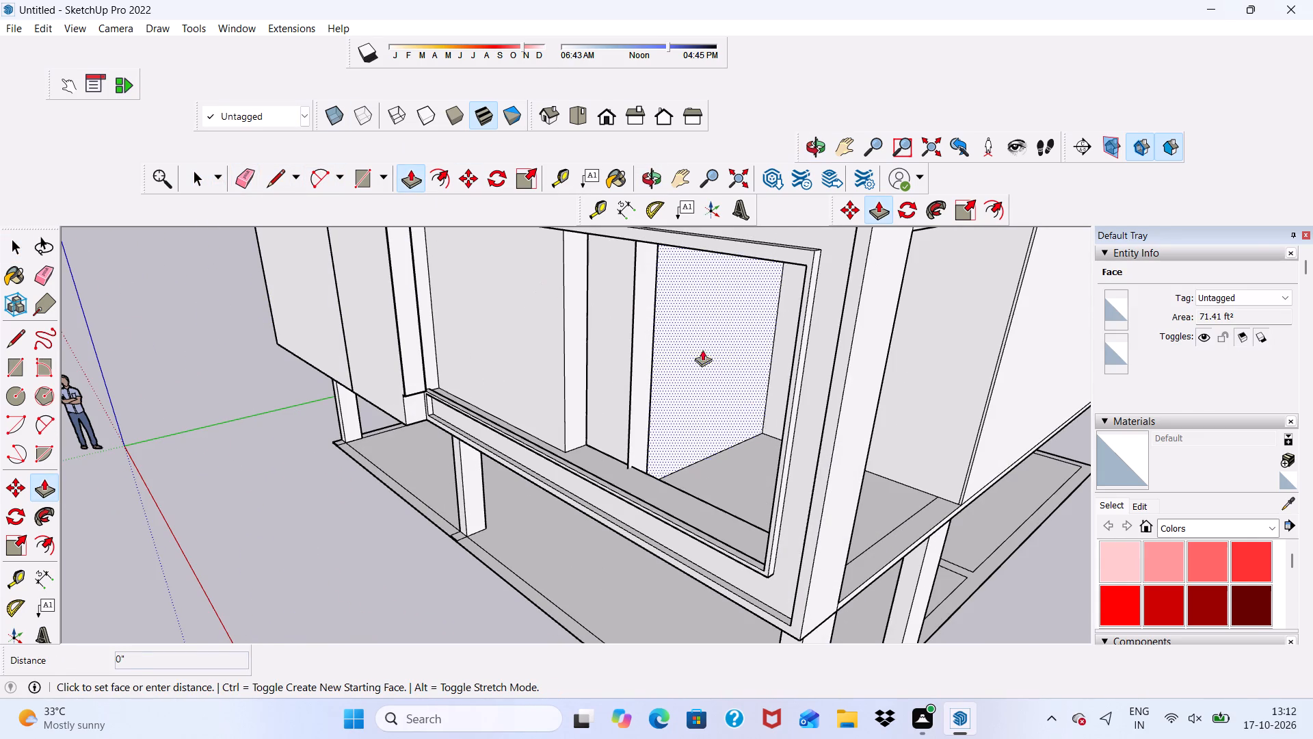
{"action": "left_click_drag", "start_coordinate": [702, 350], "coordinate": [650, 300]}
{"action": "scroll", "coordinate": [692, 353], "scroll_direction": "up", "scroll_amount": 1}
{"action": "left_click_drag", "start_coordinate": [692, 352], "coordinate": [691, 352]}
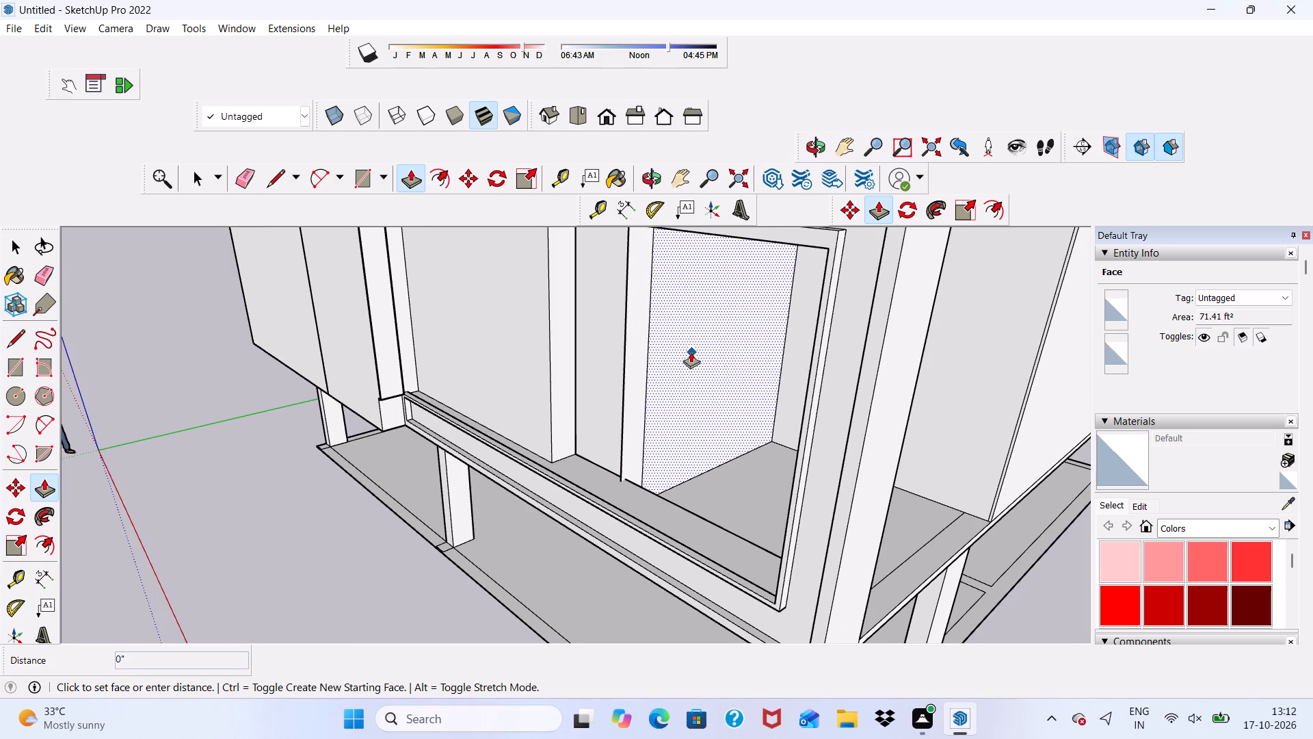
{"action": "left_click_drag", "start_coordinate": [691, 352], "coordinate": [662, 330]}
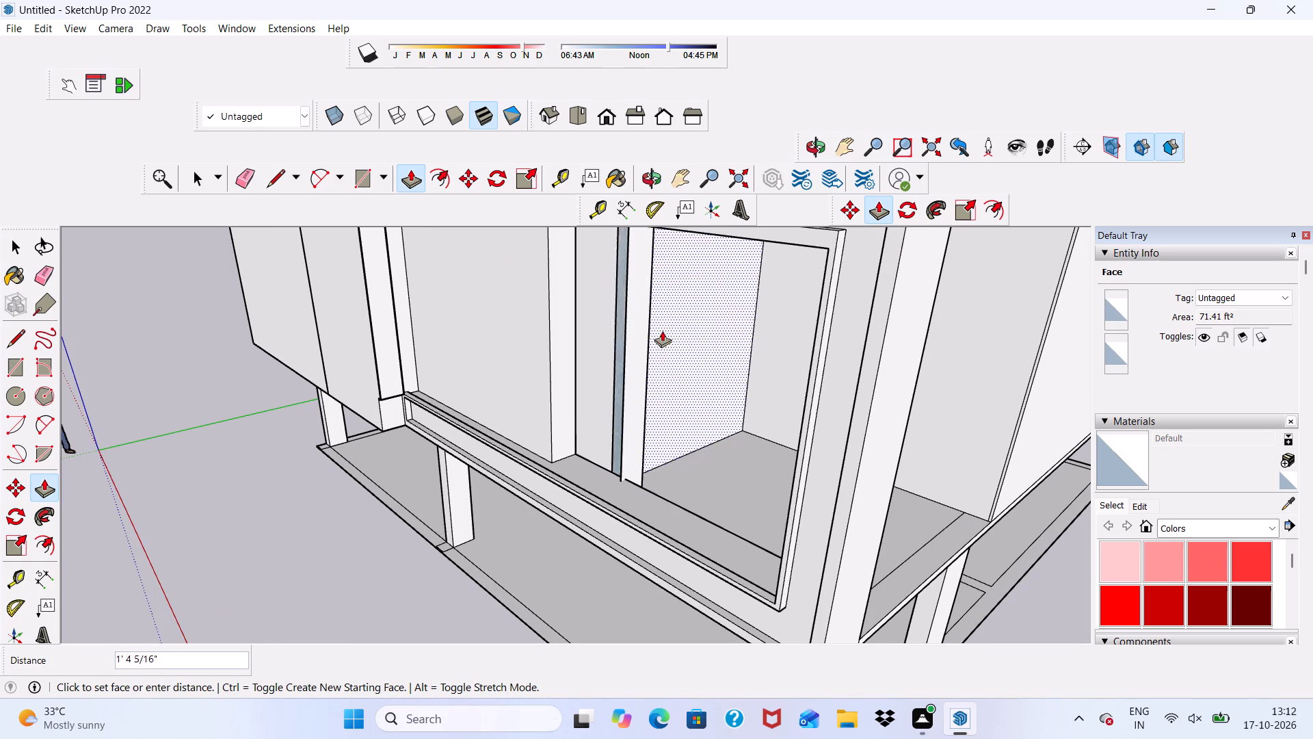
{"action": "left_click_drag", "start_coordinate": [662, 330], "coordinate": [585, 287]}
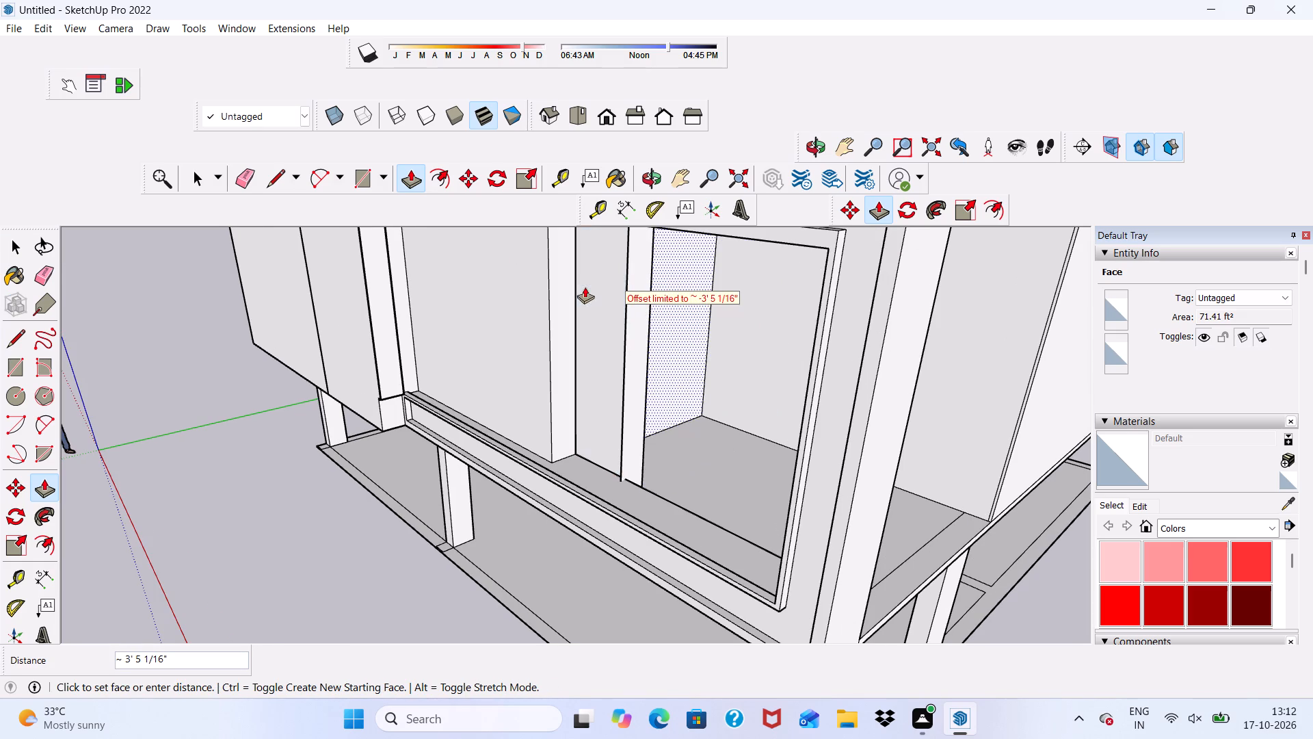
Push/Pull the narrow end face left beside the framed opening back towards the recessed wall.
{"action": "scroll", "coordinate": [626, 337], "scroll_direction": "down", "scroll_amount": 1}
{"action": "middle_click_drag", "start_coordinate": [663, 375], "coordinate": [473, 372]}
{"action": "scroll", "coordinate": [371, 417], "scroll_direction": "up", "scroll_amount": 3}
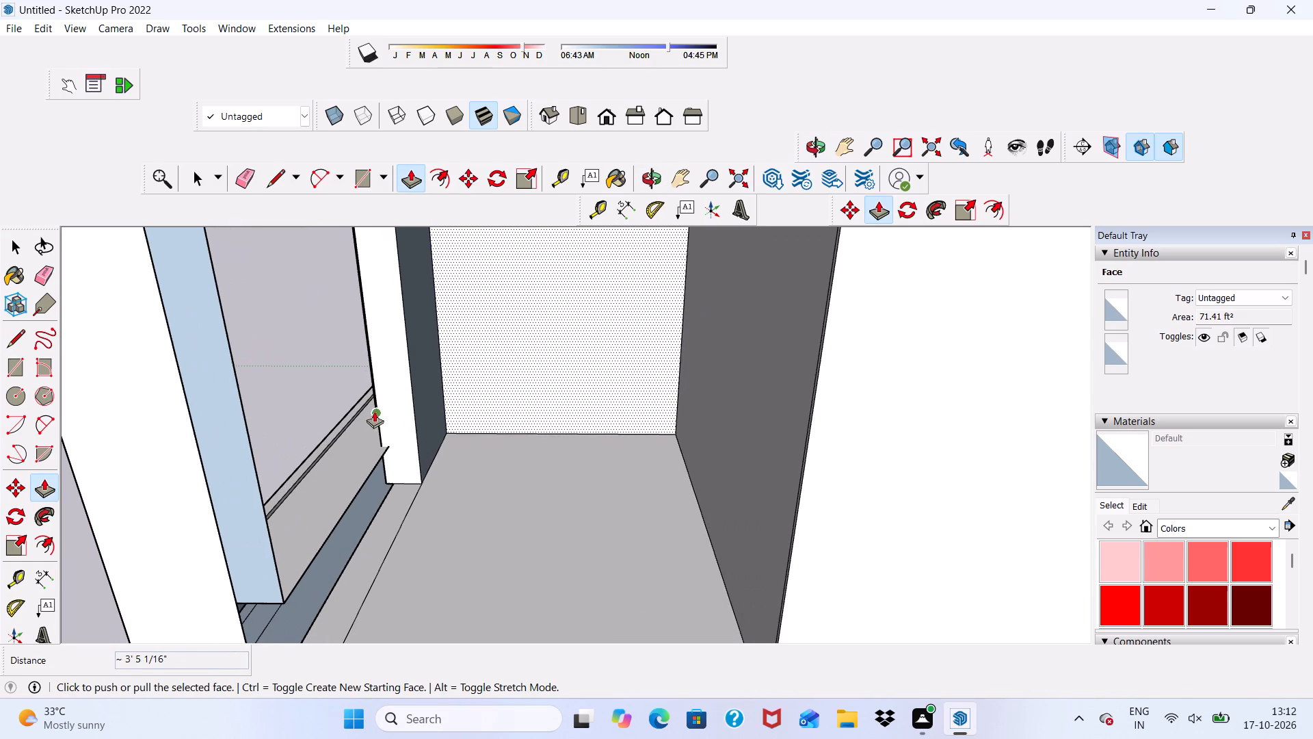
{"action": "key", "text": "space"}
{"action": "left_click", "coordinate": [389, 412]}
{"action": "scroll", "coordinate": [383, 364], "scroll_direction": "down", "scroll_amount": 12}
{"action": "middle_click", "coordinate": [475, 409]}
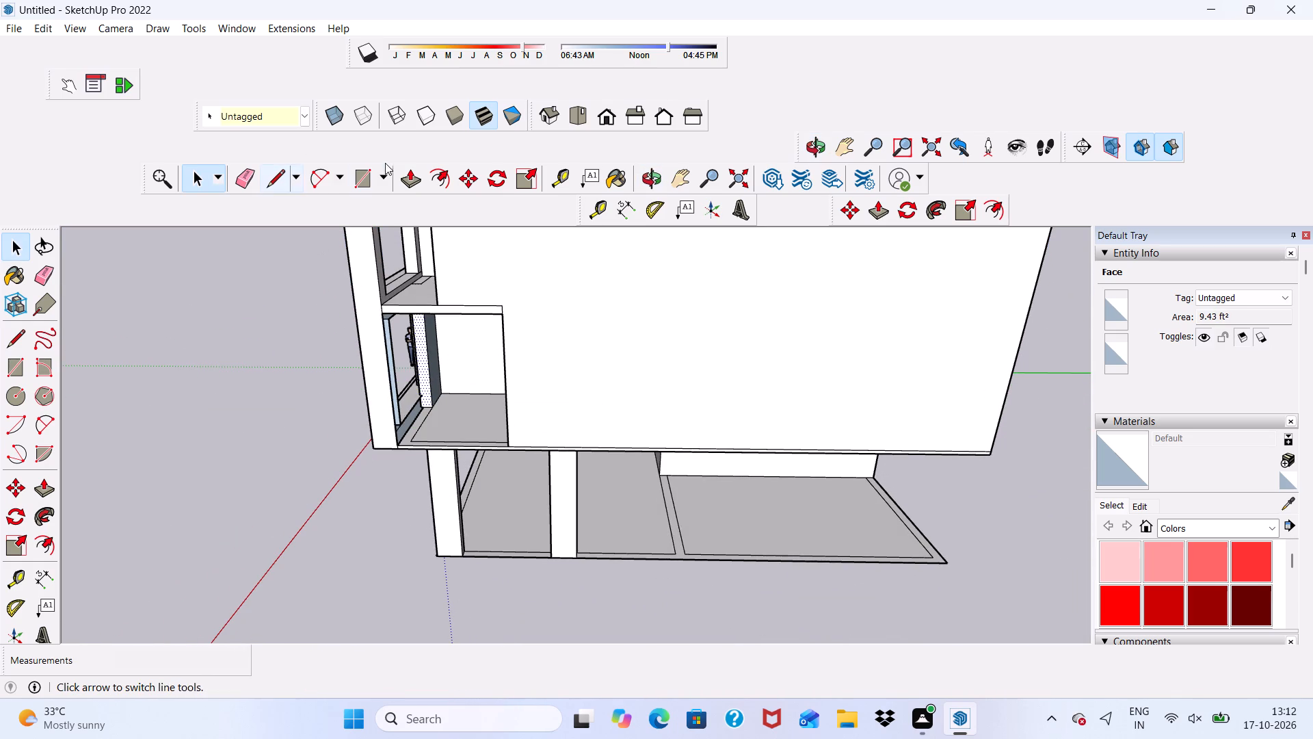
{"action": "left_click", "coordinate": [416, 172]}
{"action": "scroll", "coordinate": [438, 358], "scroll_direction": "up", "scroll_amount": 6}
{"action": "scroll", "coordinate": [426, 344], "scroll_direction": "down", "scroll_amount": 1}
{"action": "scroll", "coordinate": [410, 352], "scroll_direction": "up", "scroll_amount": 3}
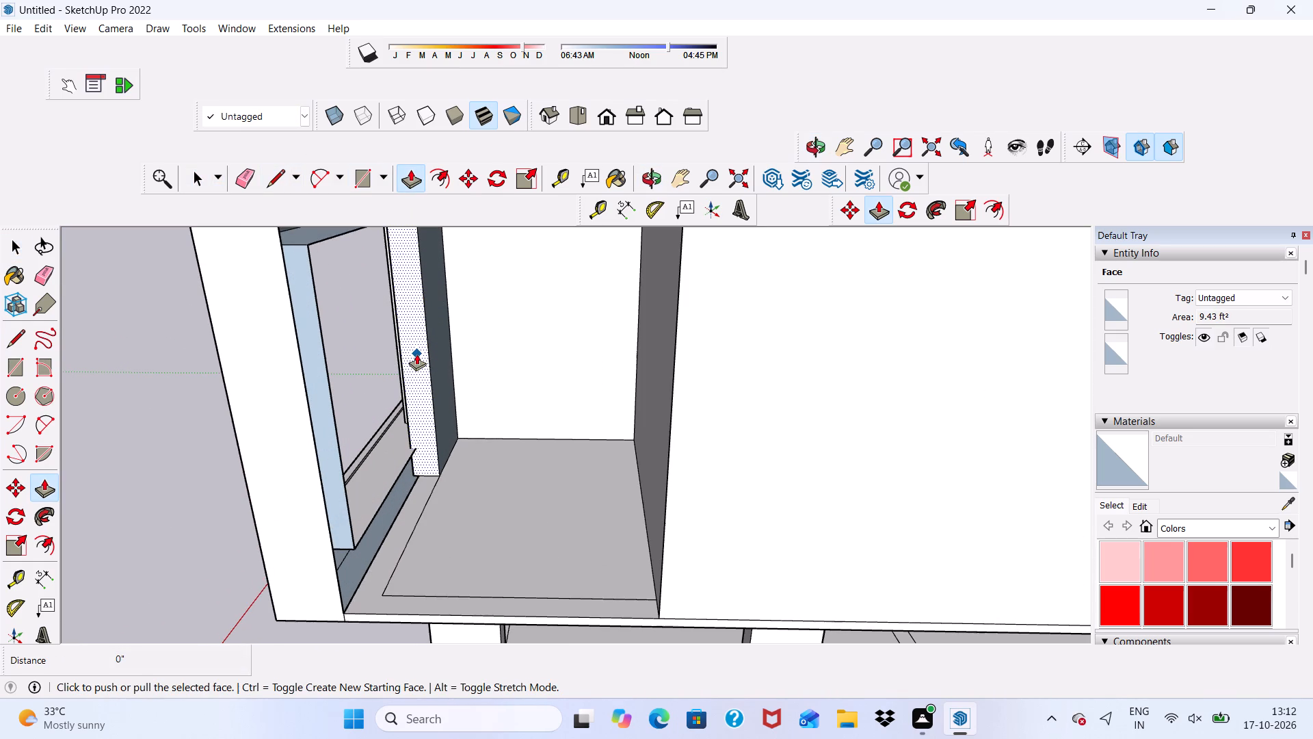
{"action": "left_click_drag", "start_coordinate": [416, 354], "coordinate": [442, 304]}
Push/Pull the remaining narrow face beside the gap towards the neighbouring pillar.
{"action": "middle_click_drag", "start_coordinate": [409, 398], "coordinate": [425, 410]}
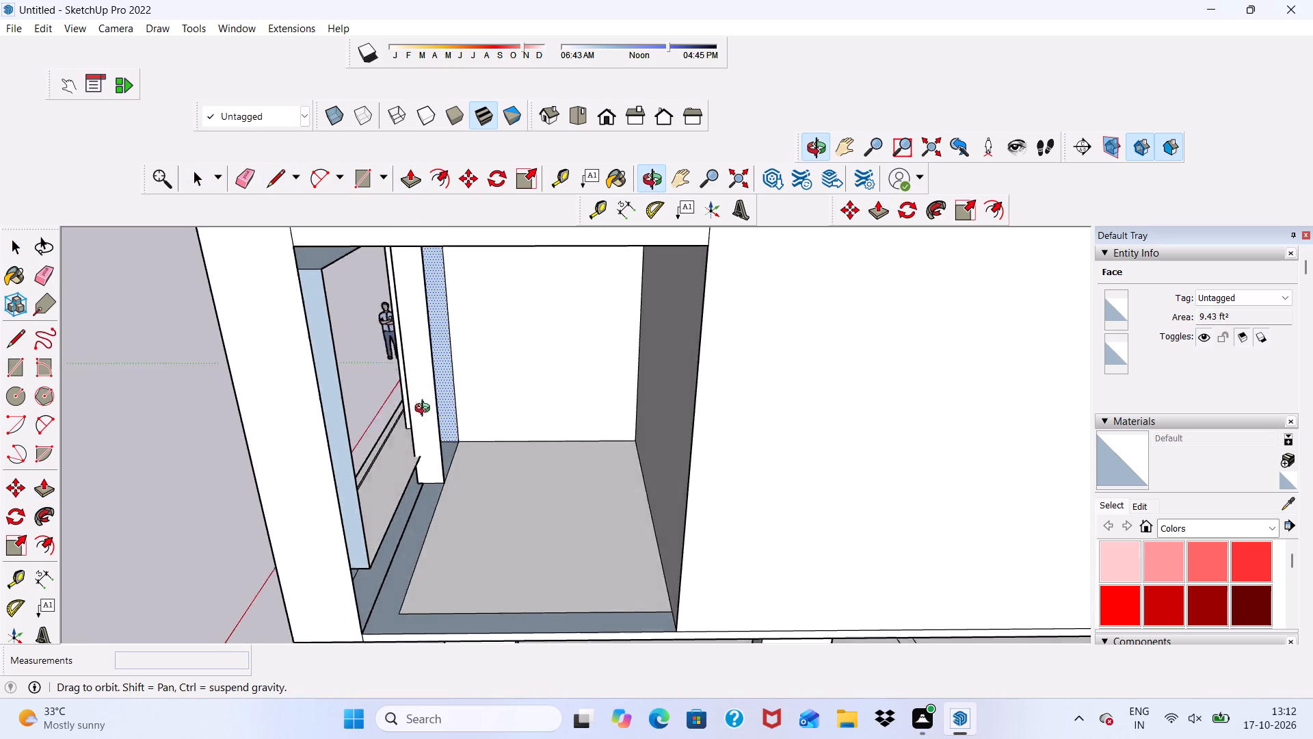
{"action": "middle_click_drag", "start_coordinate": [425, 410], "coordinate": [611, 414]}
{"action": "key", "text": "space"}
{"action": "scroll", "coordinate": [580, 404], "scroll_direction": "up", "scroll_amount": 4}
{"action": "left_click", "coordinate": [551, 387]}
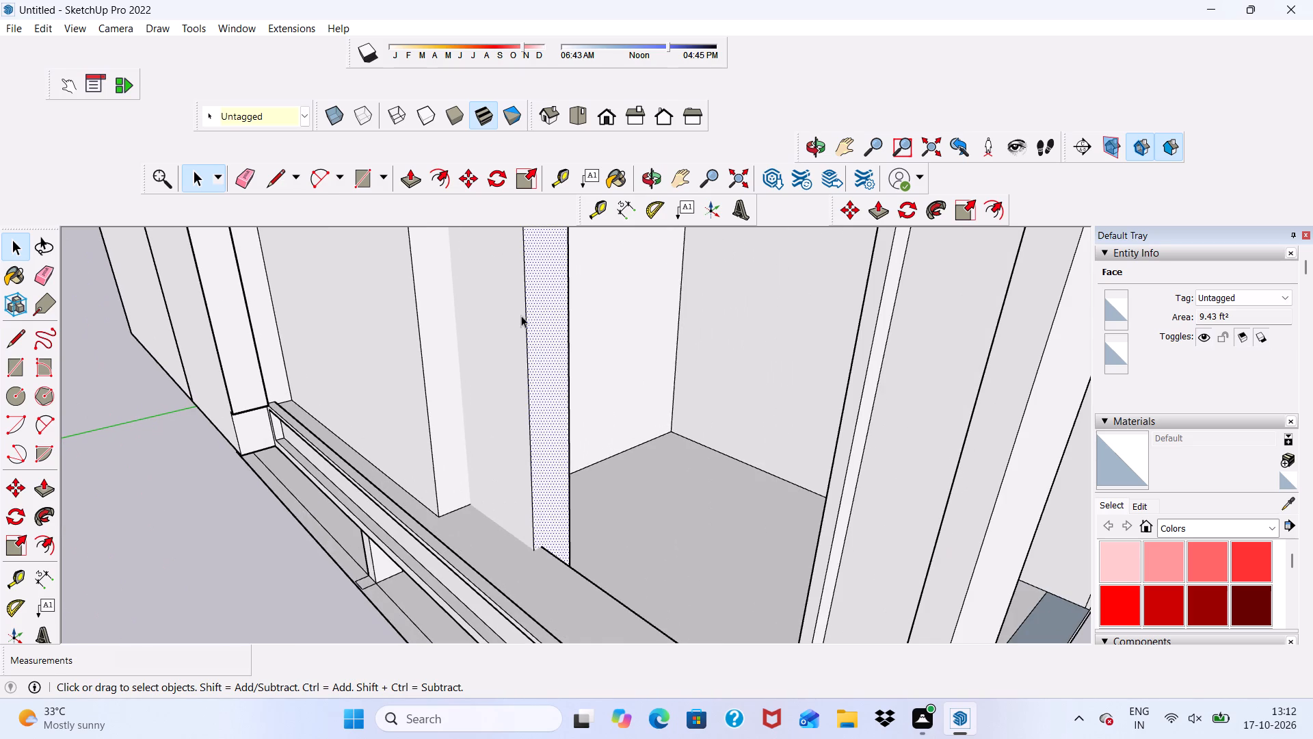
{"action": "left_click", "coordinate": [413, 173]}
{"action": "left_click_drag", "start_coordinate": [541, 469], "coordinate": [520, 420]}
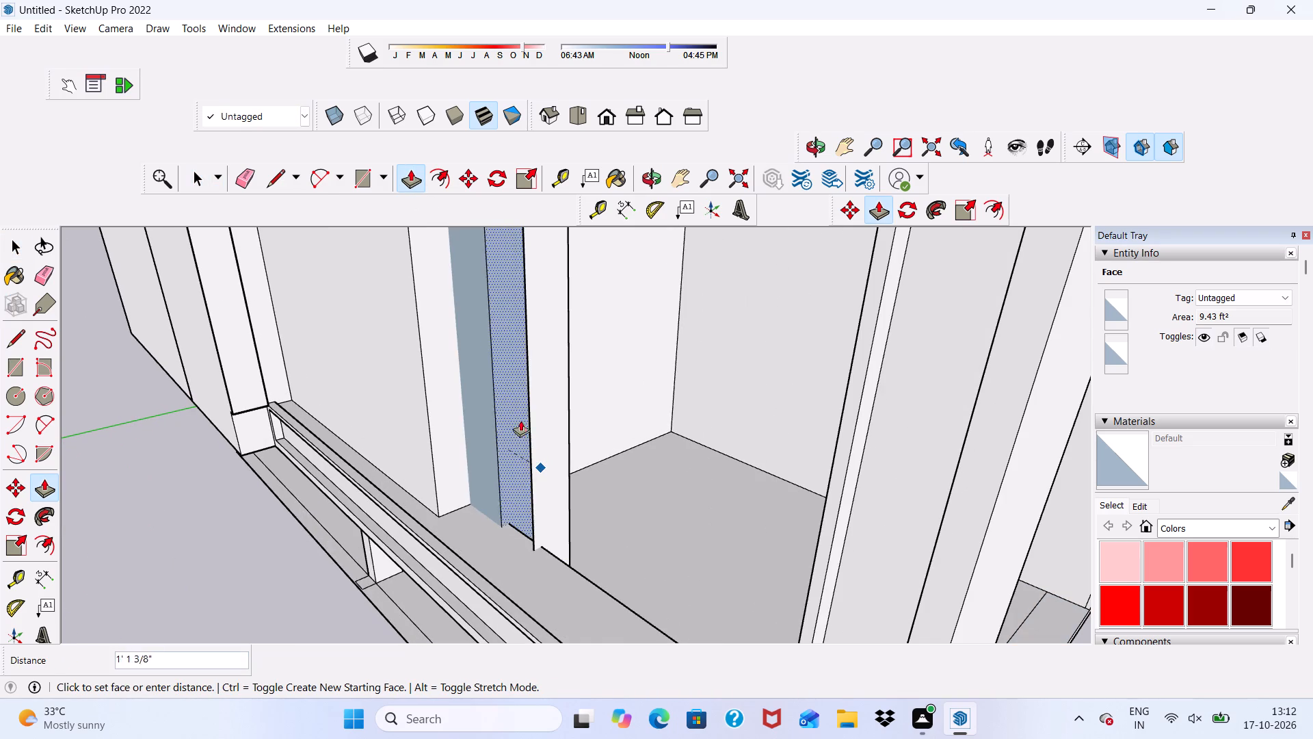
{"action": "left_click_drag", "start_coordinate": [520, 420], "coordinate": [476, 373]}
Push/Pull the narrow face still standing at the gap's edge towards the pillar as well.
{"action": "key", "text": "space"}
{"action": "left_click", "coordinate": [542, 460]}
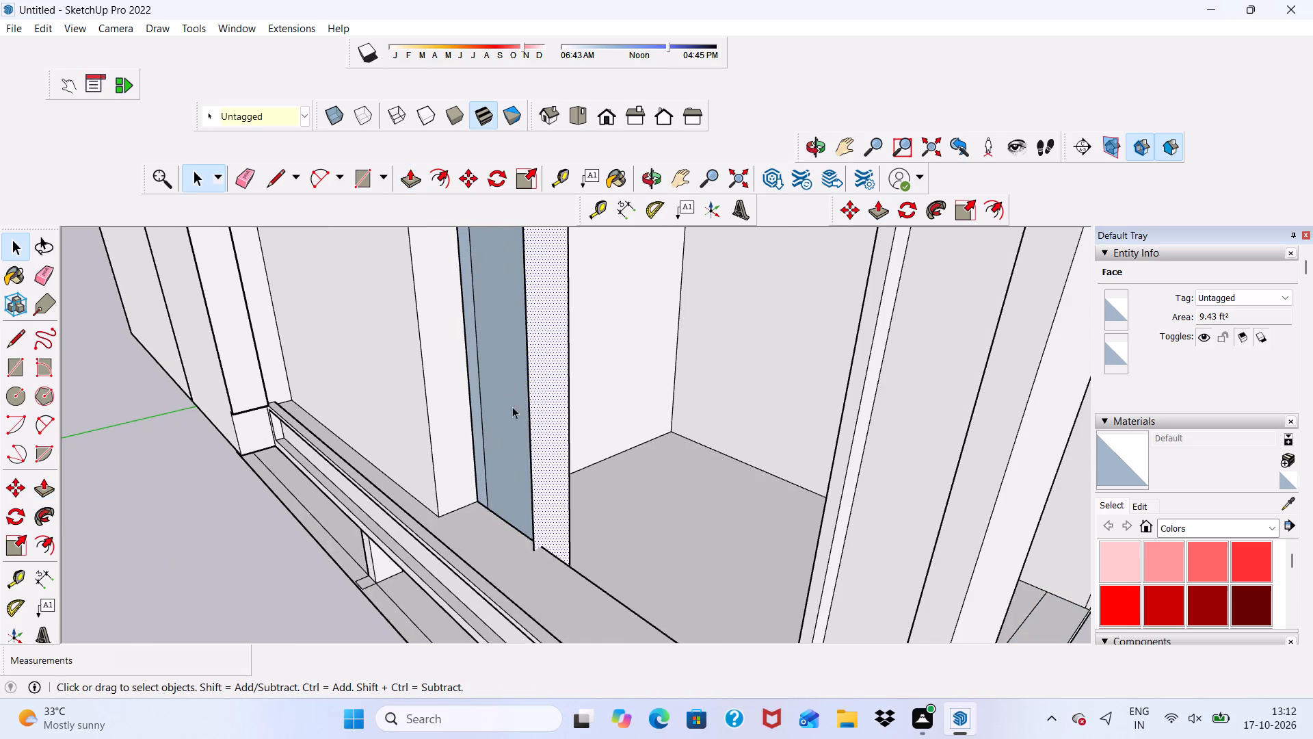
{"action": "left_click", "coordinate": [414, 174]}
{"action": "left_click_drag", "start_coordinate": [551, 448], "coordinate": [540, 406]}
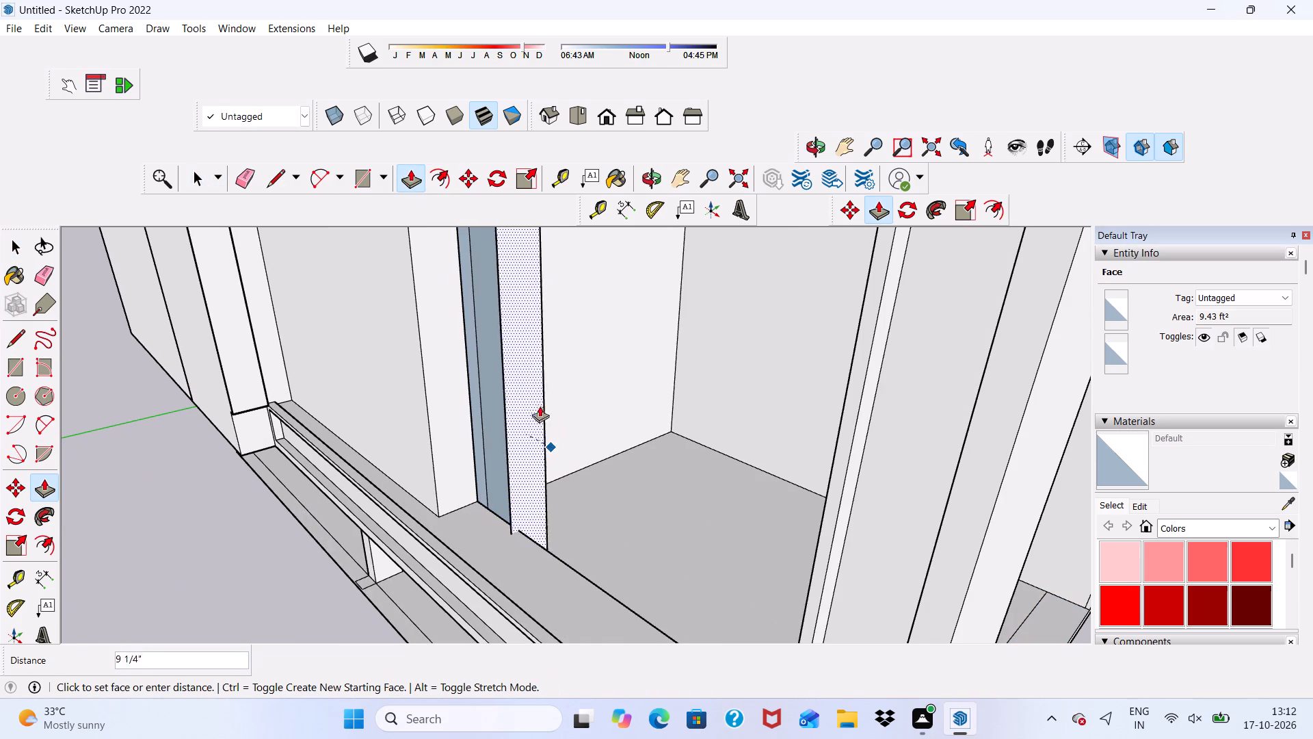
{"action": "left_click_drag", "start_coordinate": [540, 406], "coordinate": [505, 343]}
{"action": "scroll", "coordinate": [501, 391], "scroll_direction": "up", "scroll_amount": 4}
{"action": "scroll", "coordinate": [495, 391], "scroll_direction": "down", "scroll_amount": 5}
{"action": "middle_click_drag", "start_coordinate": [497, 449], "coordinate": [362, 453]}
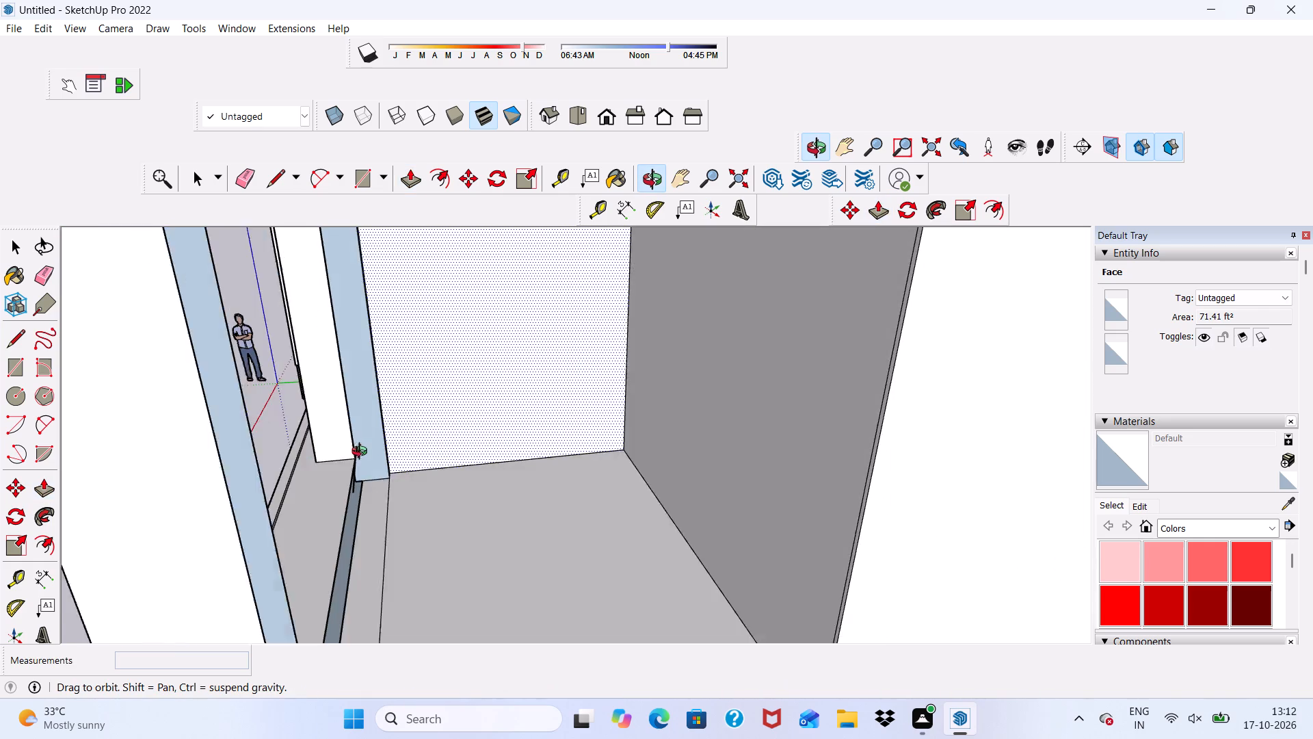
Push/Pull the tall narrow face beside the gap behind the lower balcony's framed opening back towards the adjoining wall.
{"action": "middle_click_drag", "start_coordinate": [362, 453], "coordinate": [361, 454]}
{"action": "scroll", "coordinate": [360, 467], "scroll_direction": "up", "scroll_amount": 4}
{"action": "key", "text": "space"}
{"action": "scroll", "coordinate": [362, 445], "scroll_direction": "up", "scroll_amount": 5}
{"action": "scroll", "coordinate": [366, 458], "scroll_direction": "down", "scroll_amount": 1}
{"action": "middle_click_drag", "start_coordinate": [366, 458], "coordinate": [207, 462]}
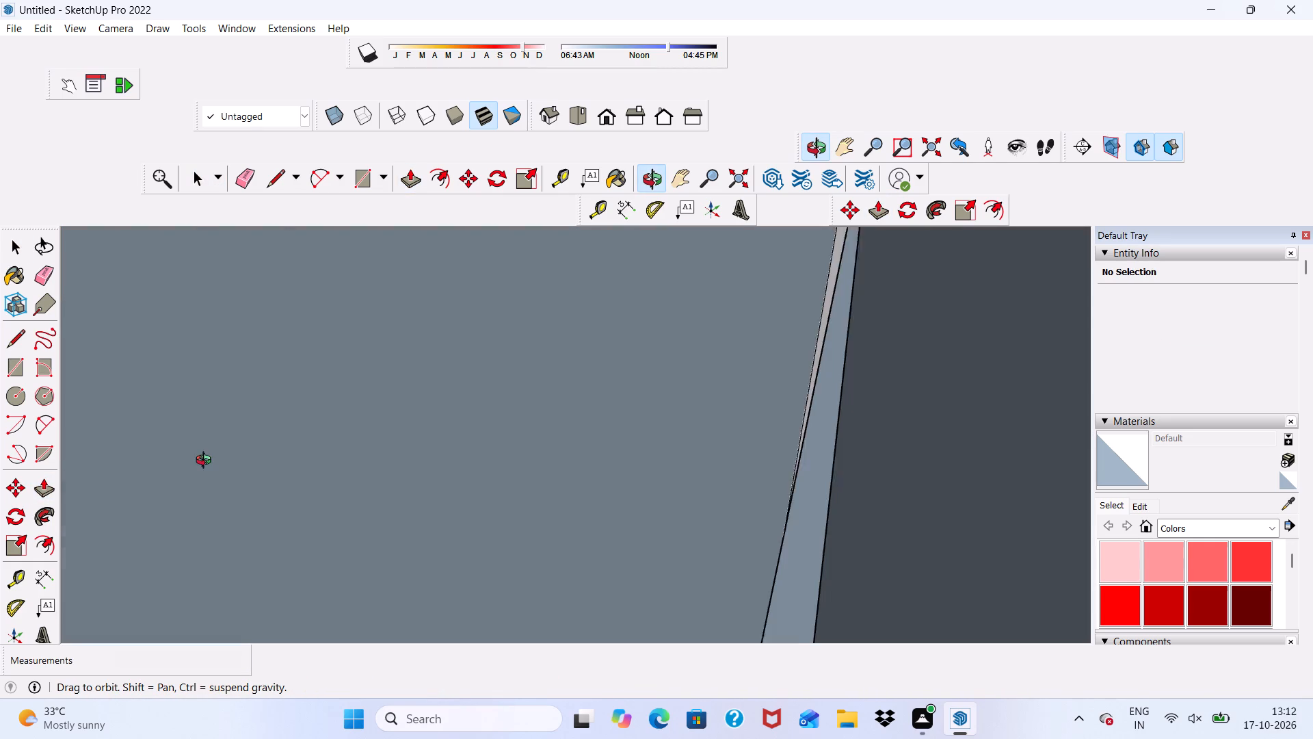
{"action": "middle_click_drag", "start_coordinate": [207, 462], "coordinate": [205, 463]}
{"action": "left_click", "coordinate": [607, 122]}
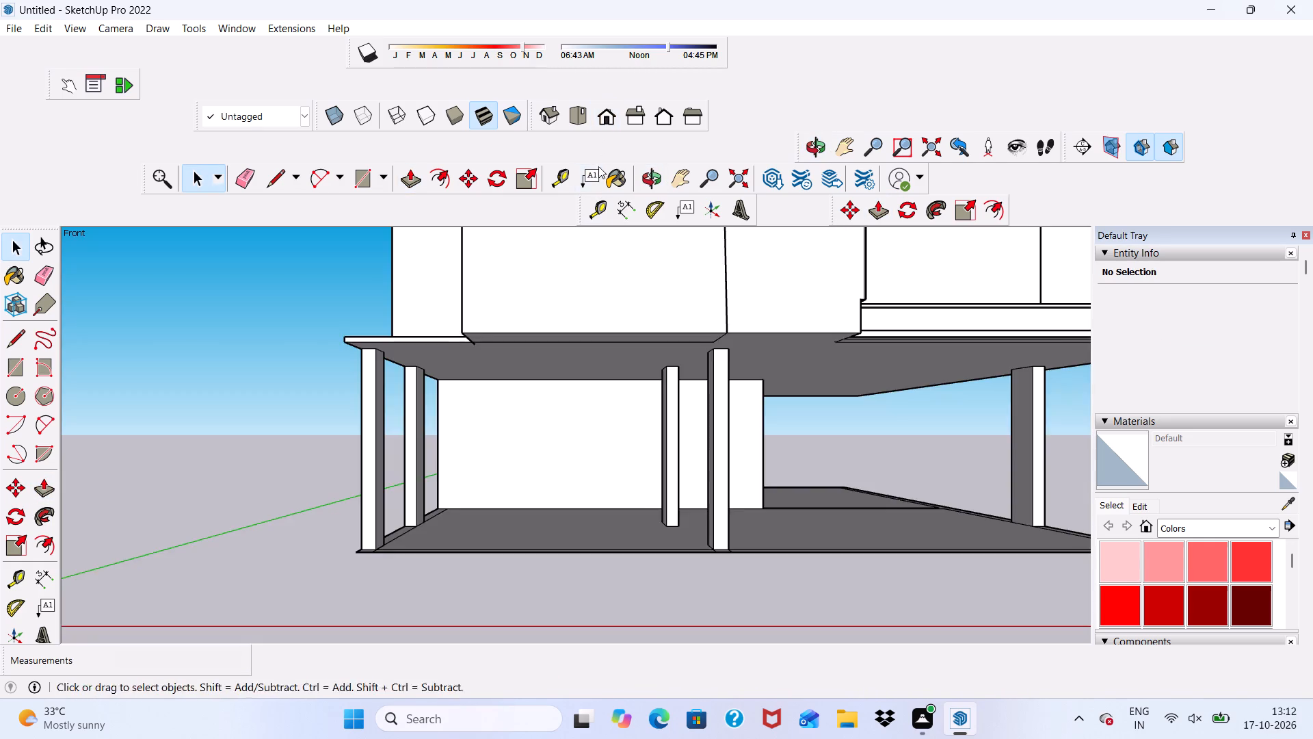
{"action": "scroll", "coordinate": [594, 278], "scroll_direction": "down", "scroll_amount": 5}
{"action": "scroll", "coordinate": [706, 336], "scroll_direction": "up", "scroll_amount": 5}
{"action": "scroll", "coordinate": [706, 335], "scroll_direction": "down", "scroll_amount": 12}
{"action": "middle_click_drag", "start_coordinate": [820, 295], "coordinate": [600, 355]}
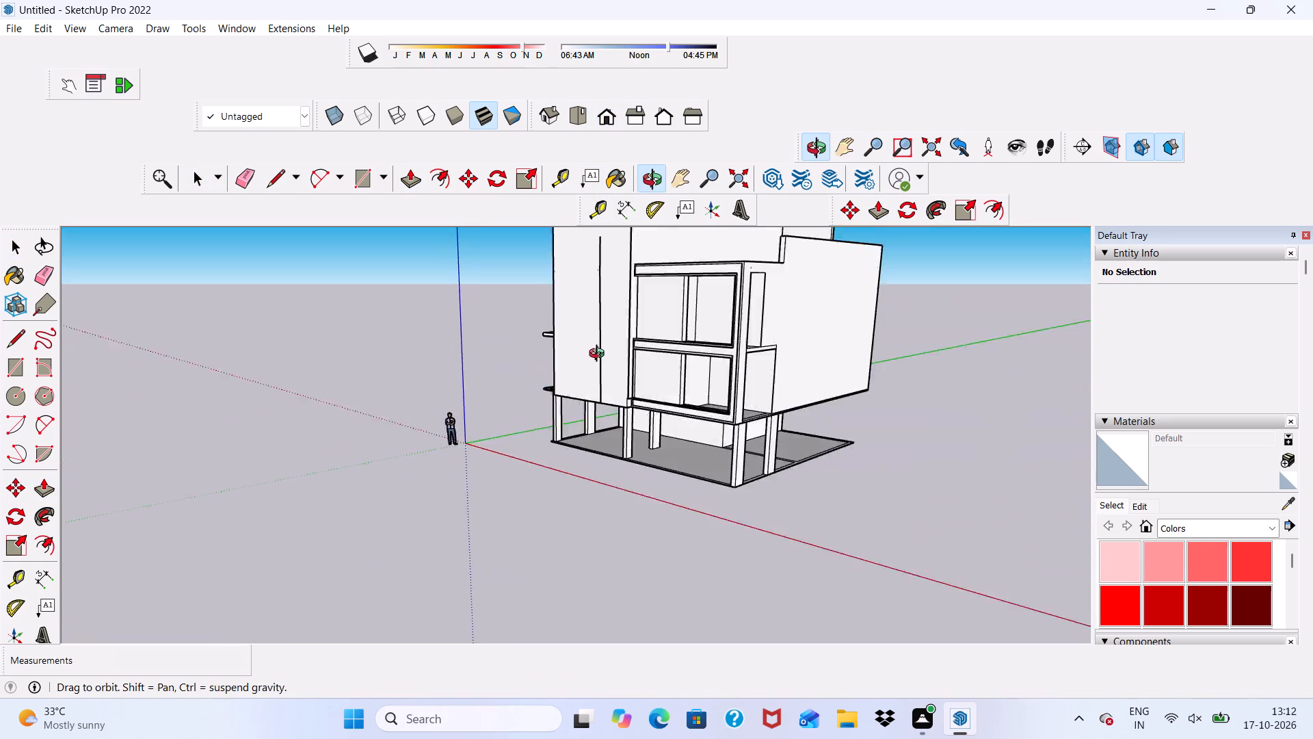
{"action": "middle_click_drag", "start_coordinate": [600, 355], "coordinate": [427, 396]}
{"action": "scroll", "coordinate": [441, 411], "scroll_direction": "up", "scroll_amount": 13}
{"action": "scroll", "coordinate": [563, 419], "scroll_direction": "down", "scroll_amount": 3}
{"action": "scroll", "coordinate": [816, 482], "scroll_direction": "up", "scroll_amount": 2}
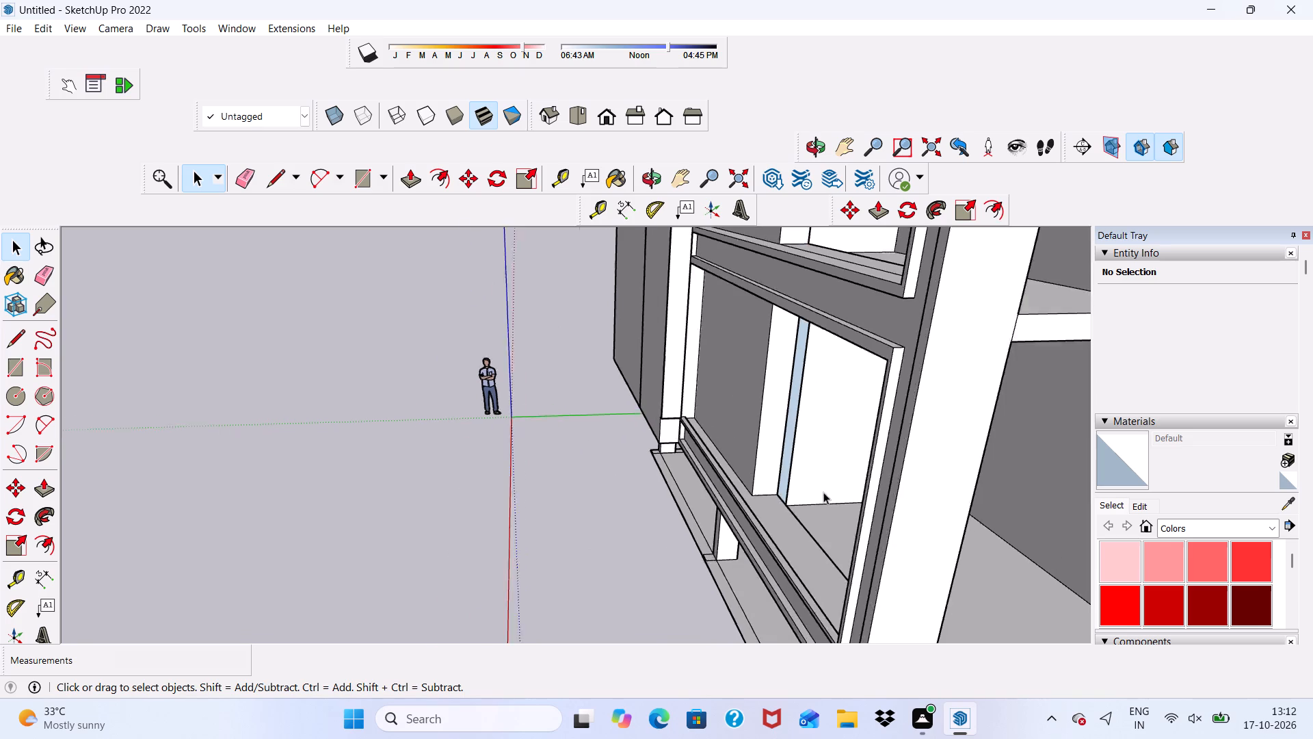
{"action": "scroll", "coordinate": [823, 492], "scroll_direction": "up", "scroll_amount": 6}
{"action": "scroll", "coordinate": [770, 523], "scroll_direction": "up", "scroll_amount": 6}
{"action": "left_click", "coordinate": [734, 478]}
{"action": "middle_click_drag", "start_coordinate": [734, 478], "coordinate": [682, 459]}
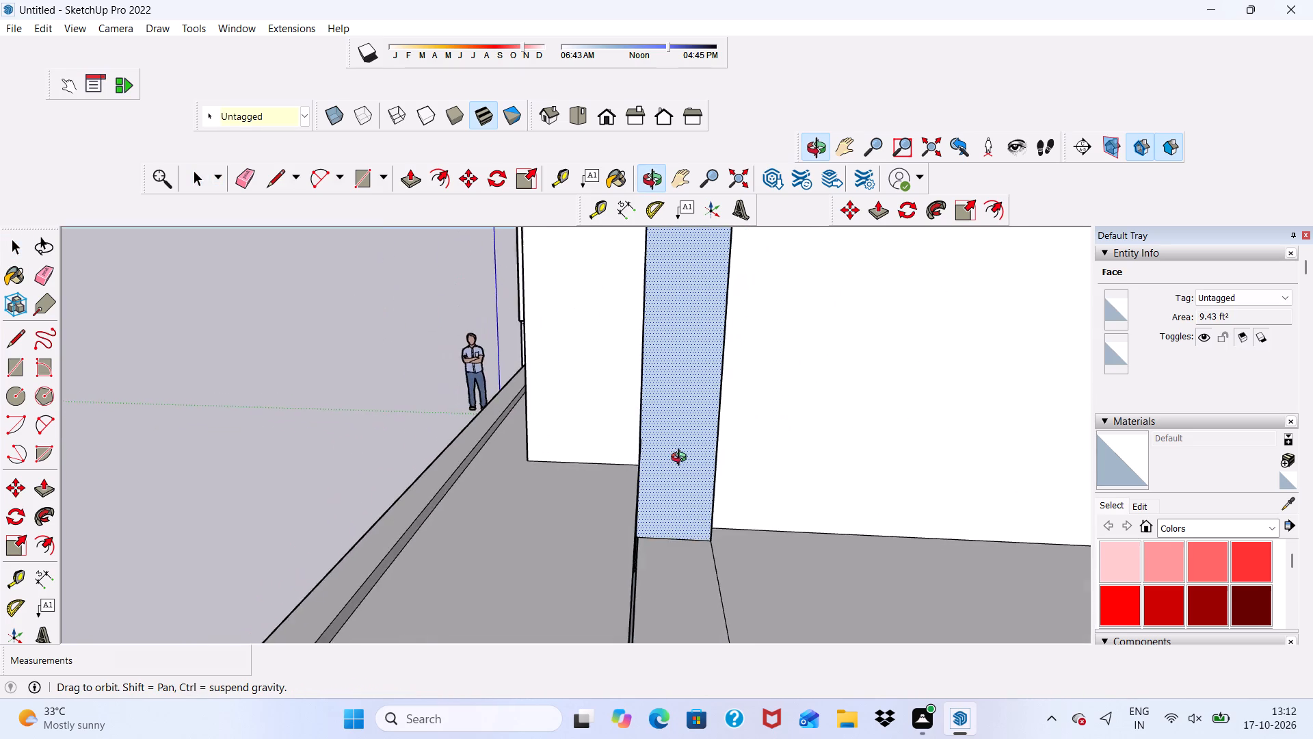
{"action": "middle_click_drag", "start_coordinate": [682, 459], "coordinate": [642, 463]}
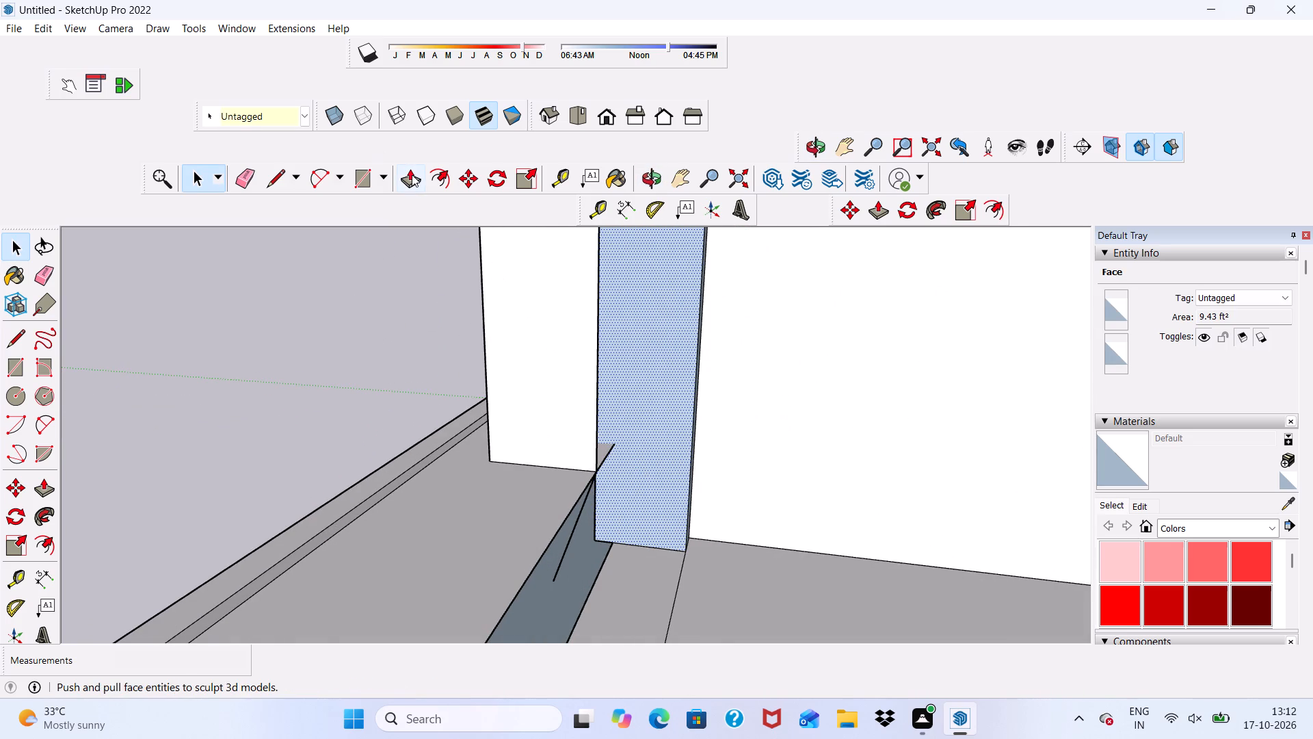
{"action": "left_click", "coordinate": [414, 174]}
{"action": "left_click", "coordinate": [621, 406]}
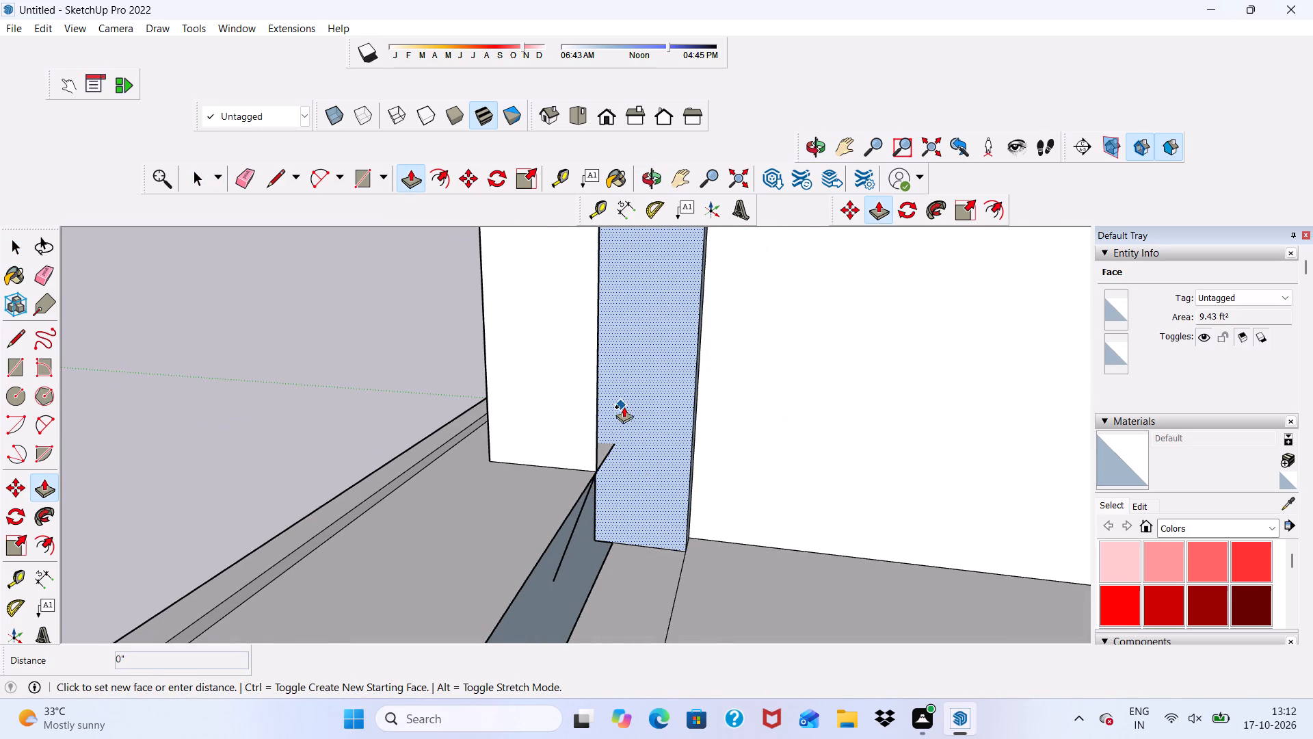
{"action": "left_click", "coordinate": [718, 384]}
Push the same narrow face about 3 3/4" further back until it is flush with the corner.
{"action": "scroll", "coordinate": [703, 389], "scroll_direction": "down", "scroll_amount": 3}
{"action": "middle_click_drag", "start_coordinate": [680, 443], "coordinate": [596, 477]}
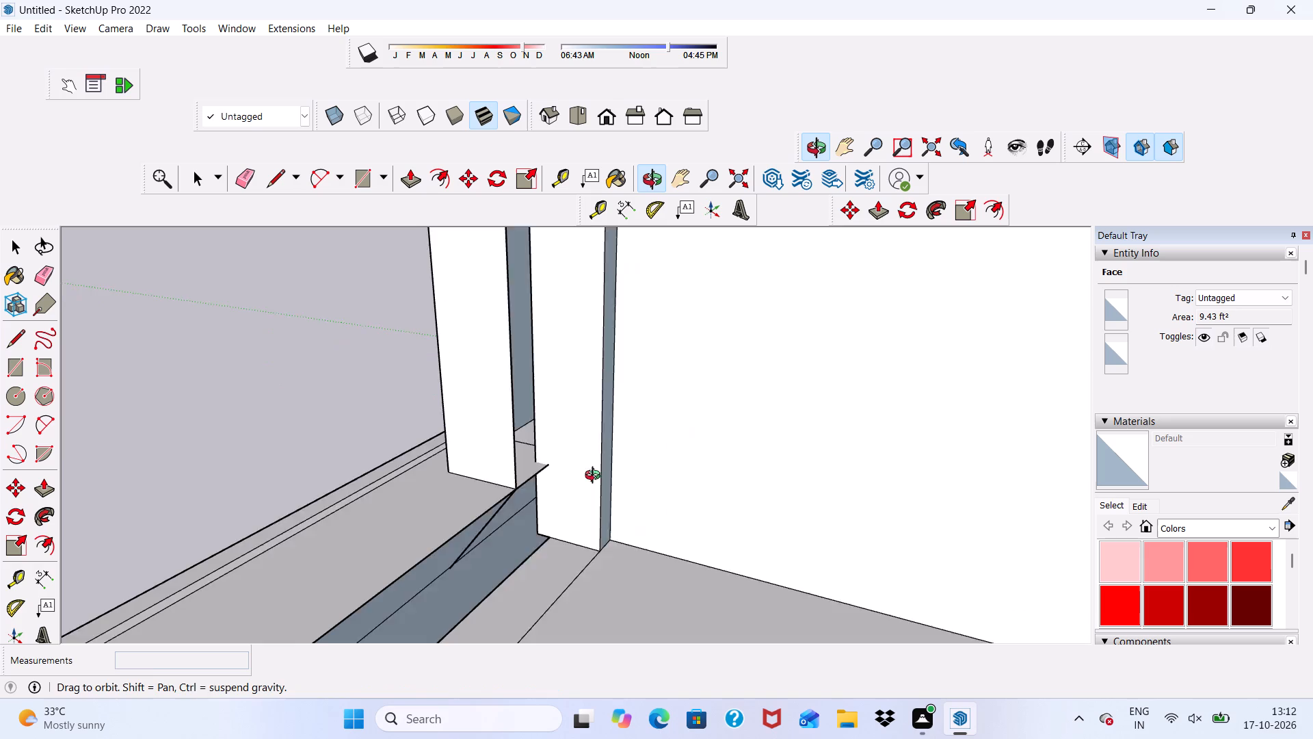
{"action": "middle_click_drag", "start_coordinate": [596, 477], "coordinate": [563, 495]}
{"action": "key", "text": "space"}
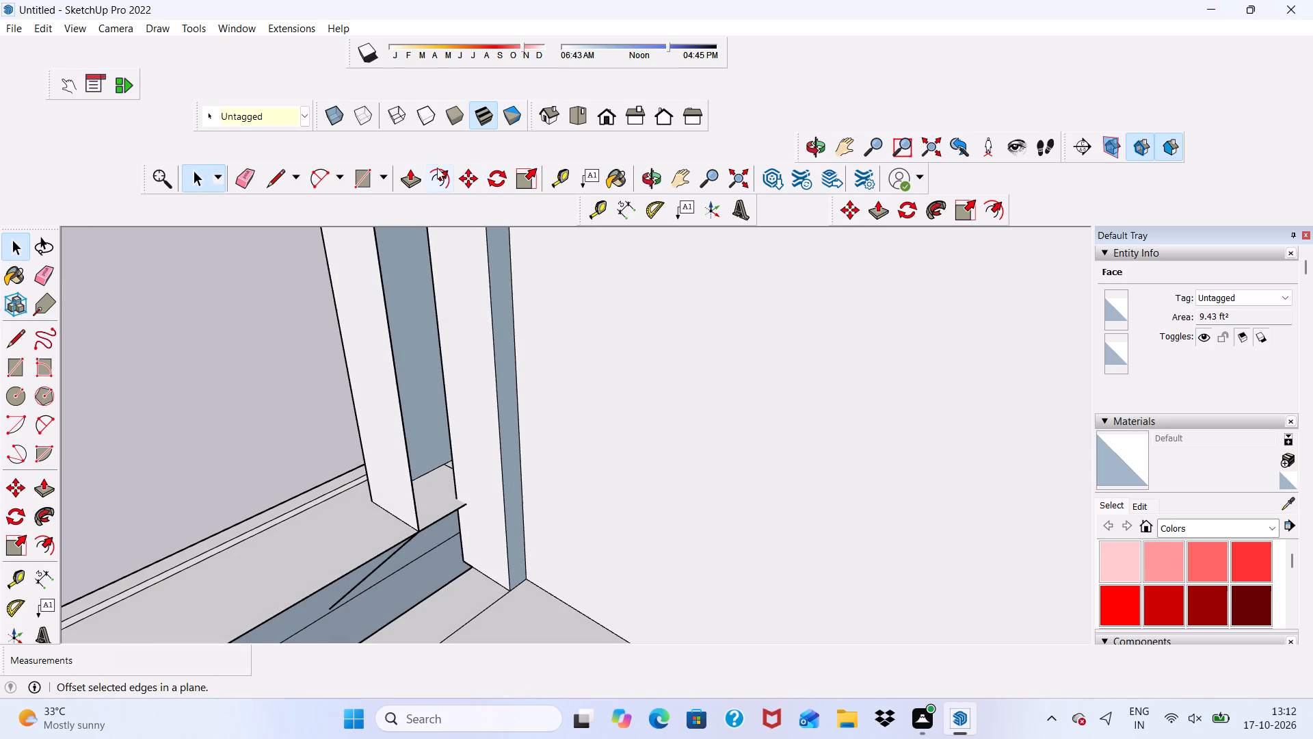
{"action": "left_click", "coordinate": [417, 177]}
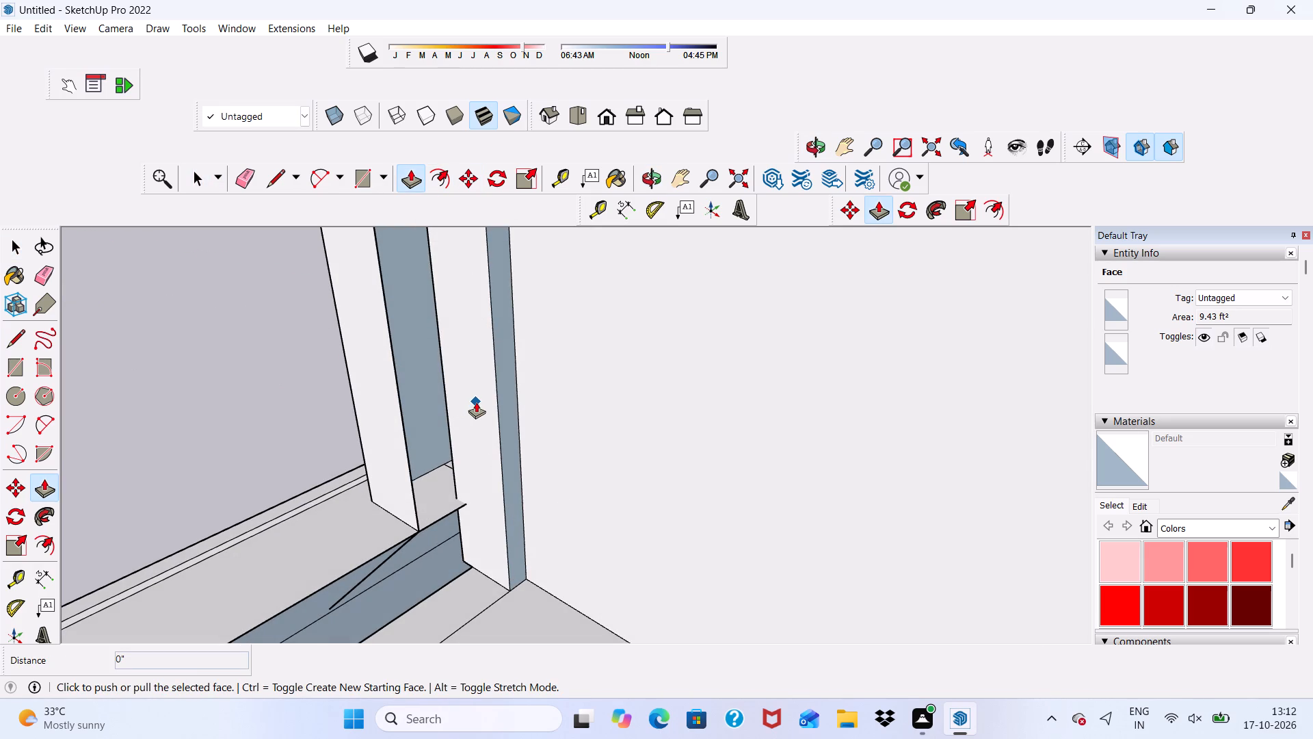
{"action": "key", "text": "space"}
{"action": "left_click", "coordinate": [477, 399]}
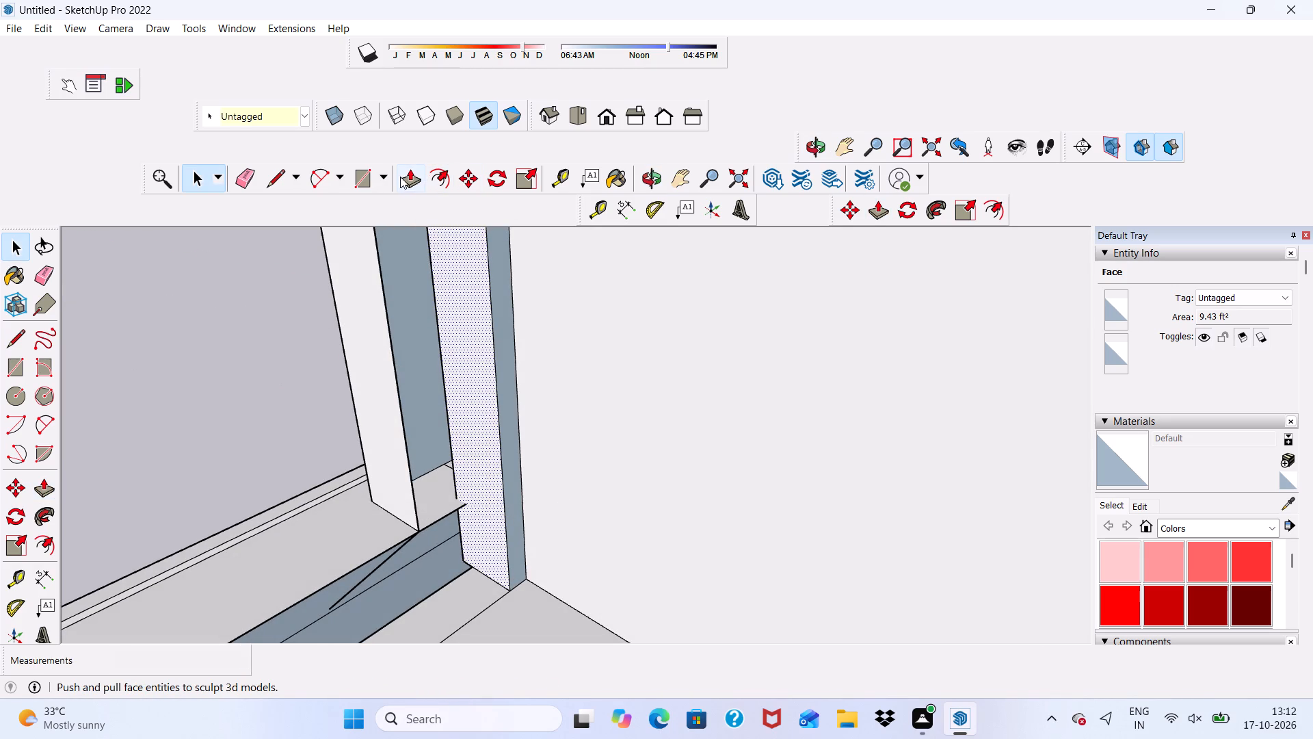
{"action": "left_click", "coordinate": [406, 173]}
{"action": "left_click_drag", "start_coordinate": [479, 364], "coordinate": [494, 354]}
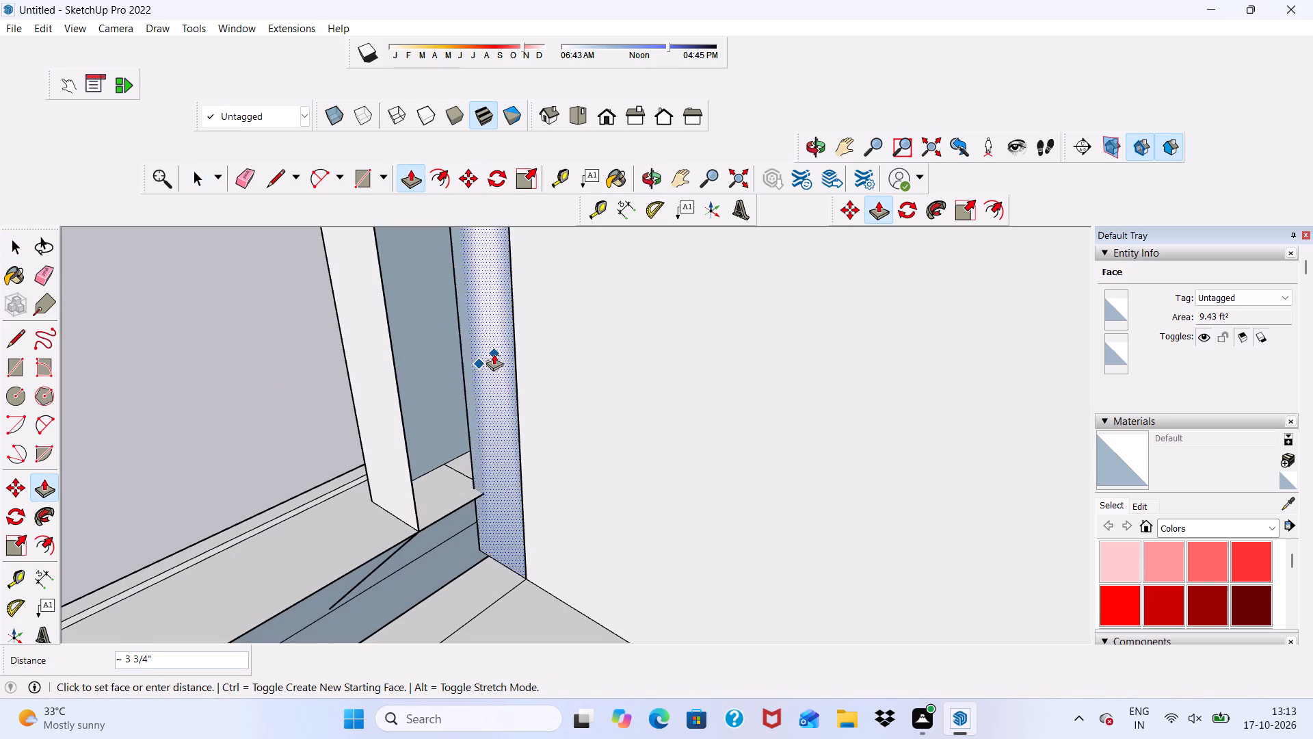
Push/Pull the thin dark strip face next to the balcony's inner wall 9" to close the remaining gap.
{"action": "scroll", "coordinate": [546, 400], "scroll_direction": "down", "scroll_amount": 1}
{"action": "middle_click_drag", "start_coordinate": [594, 409], "coordinate": [774, 452]}
{"action": "scroll", "coordinate": [773, 452], "scroll_direction": "down", "scroll_amount": 1}
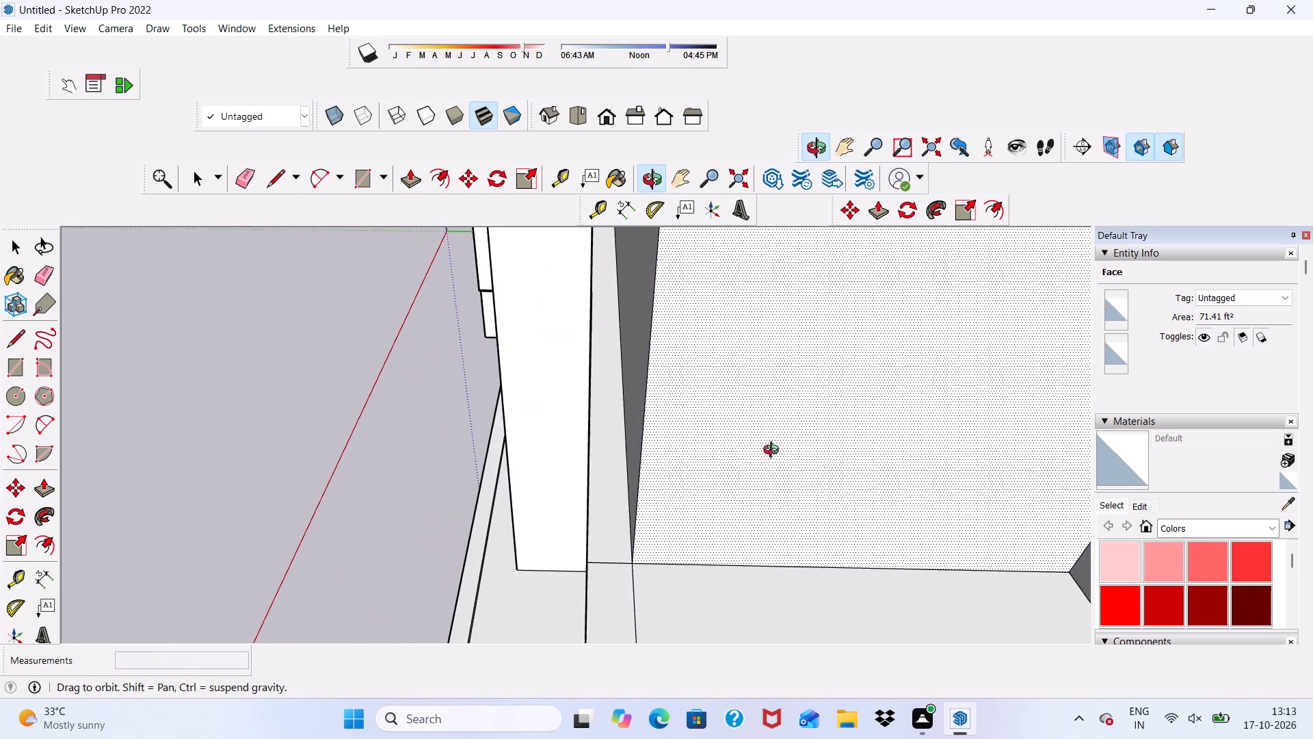
{"action": "middle_click_drag", "start_coordinate": [774, 452], "coordinate": [764, 451]}
{"action": "scroll", "coordinate": [622, 404], "scroll_direction": "up", "scroll_amount": 7}
{"action": "left_click", "coordinate": [653, 419]}
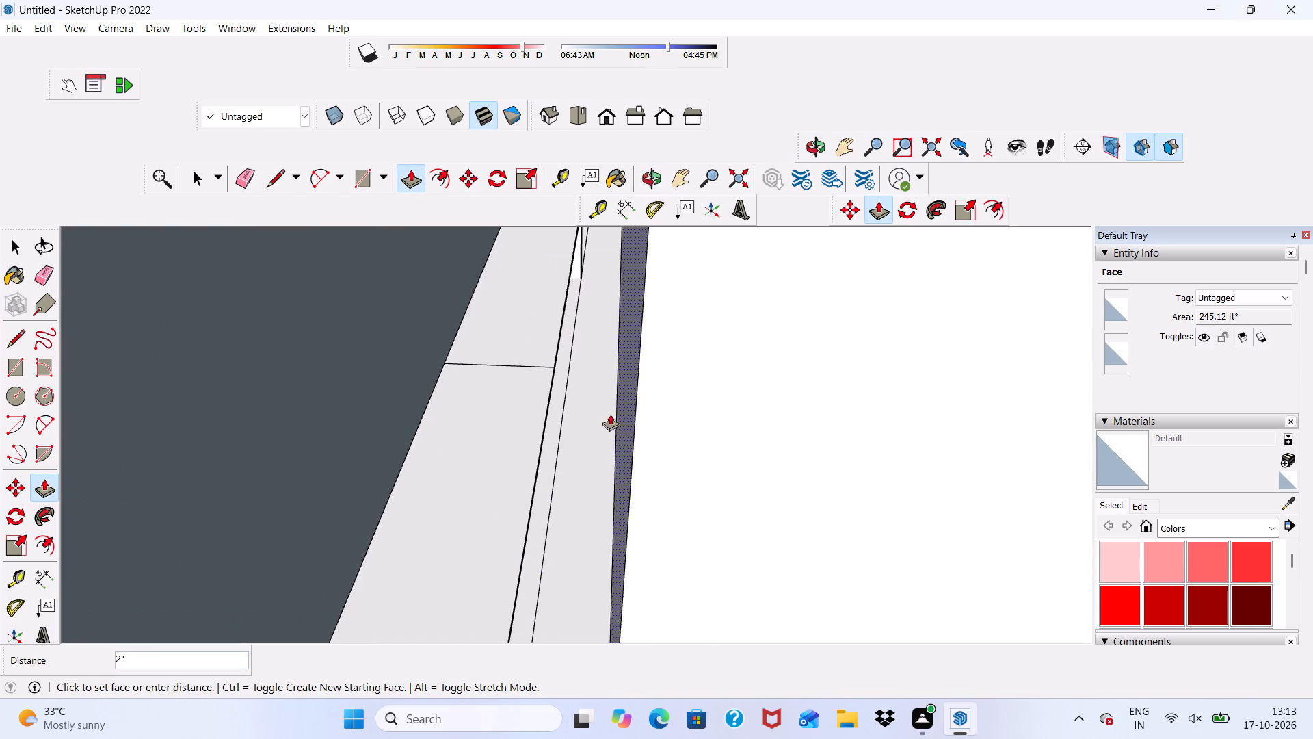
{"action": "left_click", "coordinate": [464, 391]}
Push/Pull the small ledge face inside the gap up to the top of the upper balcony opening.
{"action": "scroll", "coordinate": [490, 417], "scroll_direction": "down", "scroll_amount": 13}
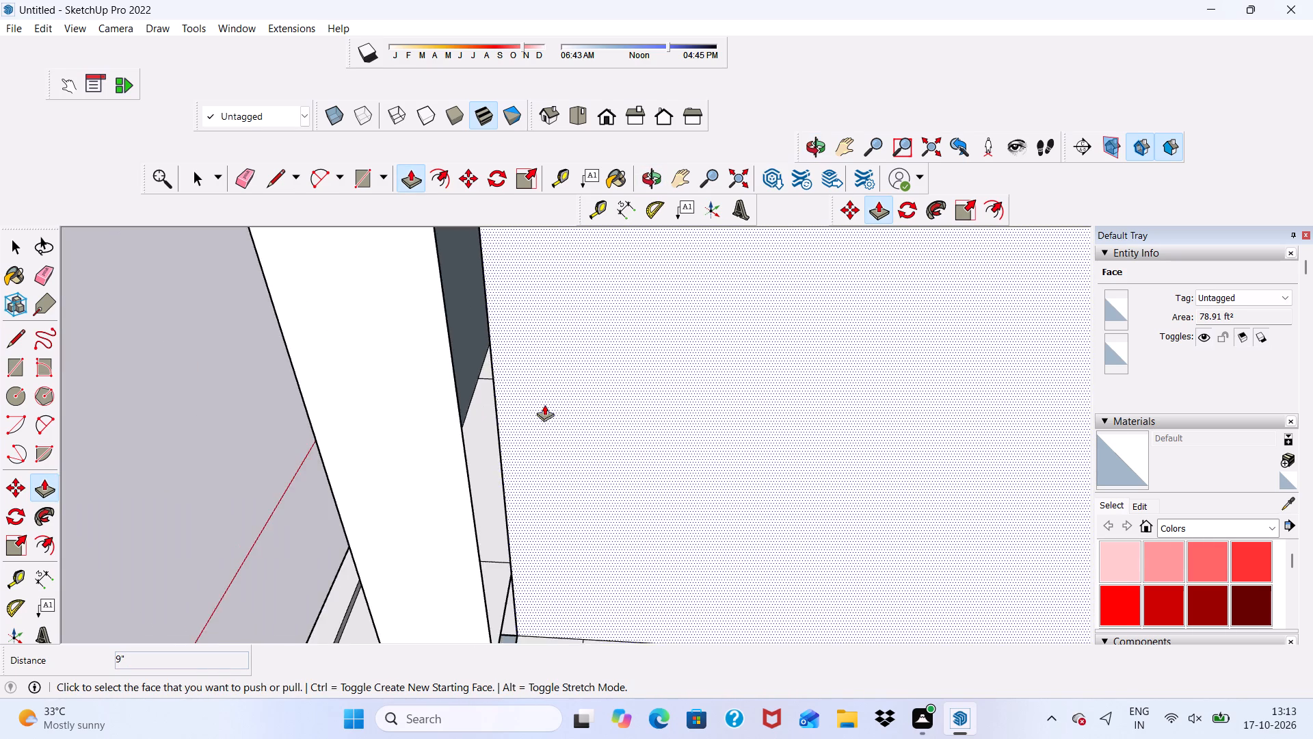
{"action": "scroll", "coordinate": [544, 404], "scroll_direction": "down", "scroll_amount": 3}
{"action": "middle_click_drag", "start_coordinate": [565, 454], "coordinate": [514, 474]}
{"action": "scroll", "coordinate": [453, 546], "scroll_direction": "up", "scroll_amount": 5}
{"action": "left_click", "coordinate": [447, 539]}
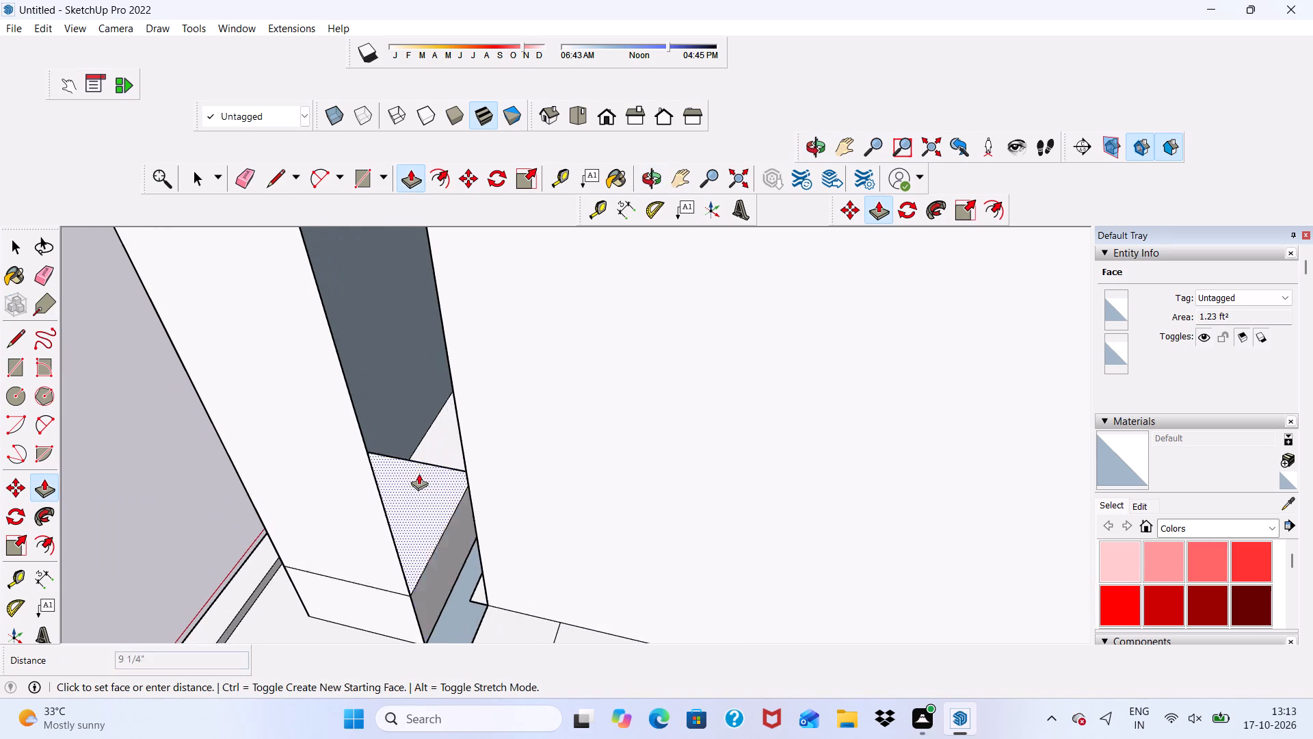
{"action": "scroll", "coordinate": [392, 408], "scroll_direction": "down", "scroll_amount": 15}
{"action": "left_click", "coordinate": [598, 114]}
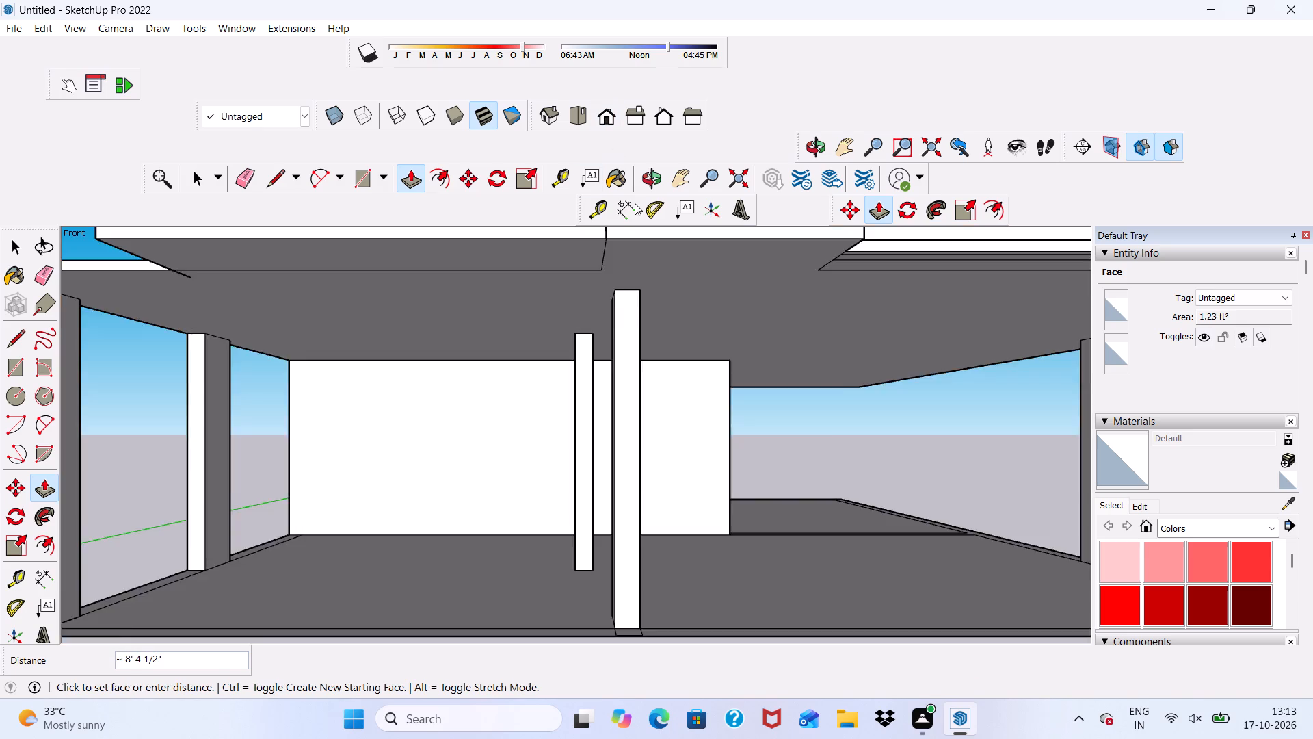
{"action": "scroll", "coordinate": [674, 474], "scroll_direction": "down", "scroll_amount": 10}
{"action": "scroll", "coordinate": [664, 294], "scroll_direction": "up", "scroll_amount": 3}
{"action": "scroll", "coordinate": [780, 255], "scroll_direction": "up", "scroll_amount": 2}
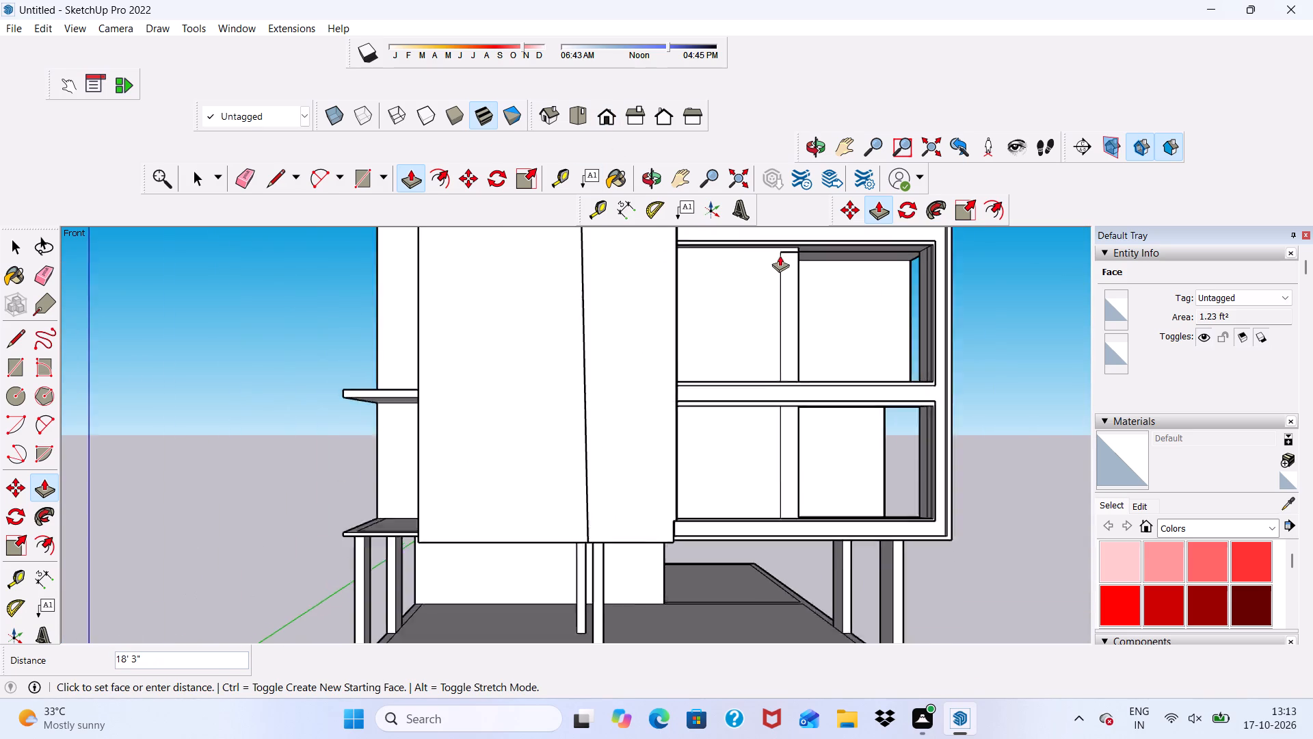
{"action": "scroll", "coordinate": [780, 255], "scroll_direction": "up", "scroll_amount": 2}
{"action": "left_click", "coordinate": [780, 242]}
Push/Pull the inner face around the upper balcony's framed opening by 1' 6".
{"action": "scroll", "coordinate": [821, 389], "scroll_direction": "down", "scroll_amount": 1}
{"action": "middle_click_drag", "start_coordinate": [822, 389], "coordinate": [565, 426]}
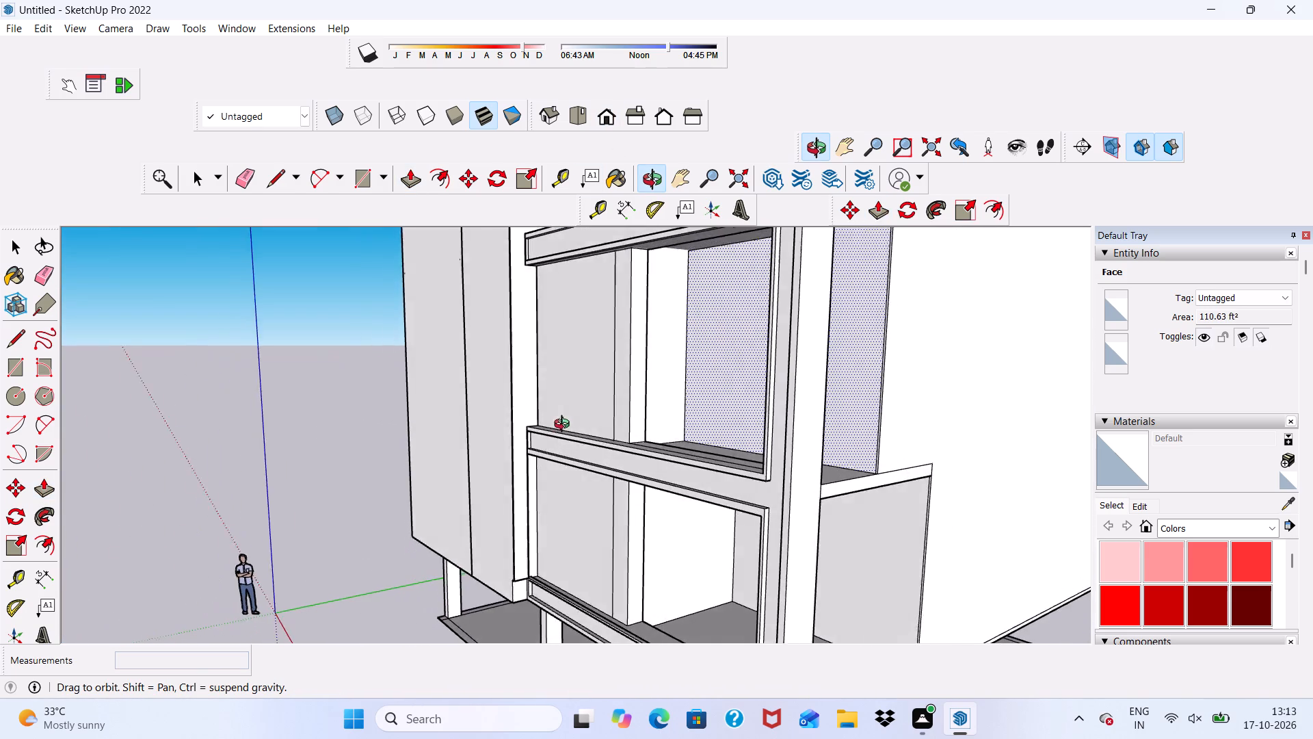
{"action": "middle_click_drag", "start_coordinate": [565, 426], "coordinate": [347, 419]}
{"action": "scroll", "coordinate": [345, 492], "scroll_direction": "up", "scroll_amount": 1}
{"action": "scroll", "coordinate": [339, 460], "scroll_direction": "down", "scroll_amount": 5}
{"action": "scroll", "coordinate": [336, 623], "scroll_direction": "up", "scroll_amount": 17}
{"action": "scroll", "coordinate": [349, 490], "scroll_direction": "down", "scroll_amount": 5}
{"action": "middle_click_drag", "start_coordinate": [527, 493], "coordinate": [466, 471]}
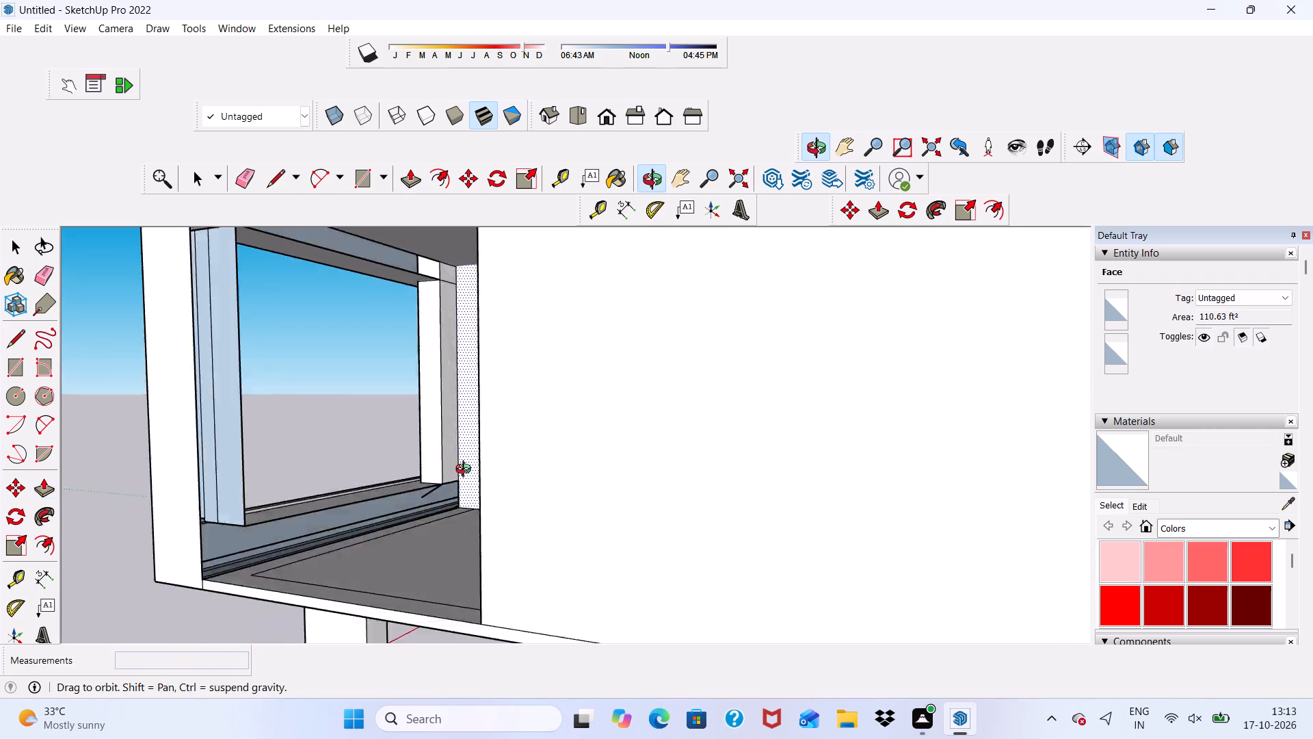
{"action": "middle_click_drag", "start_coordinate": [466, 471], "coordinate": [473, 481]}
{"action": "scroll", "coordinate": [317, 532], "scroll_direction": "up", "scroll_amount": 5}
{"action": "left_click", "coordinate": [200, 525]}
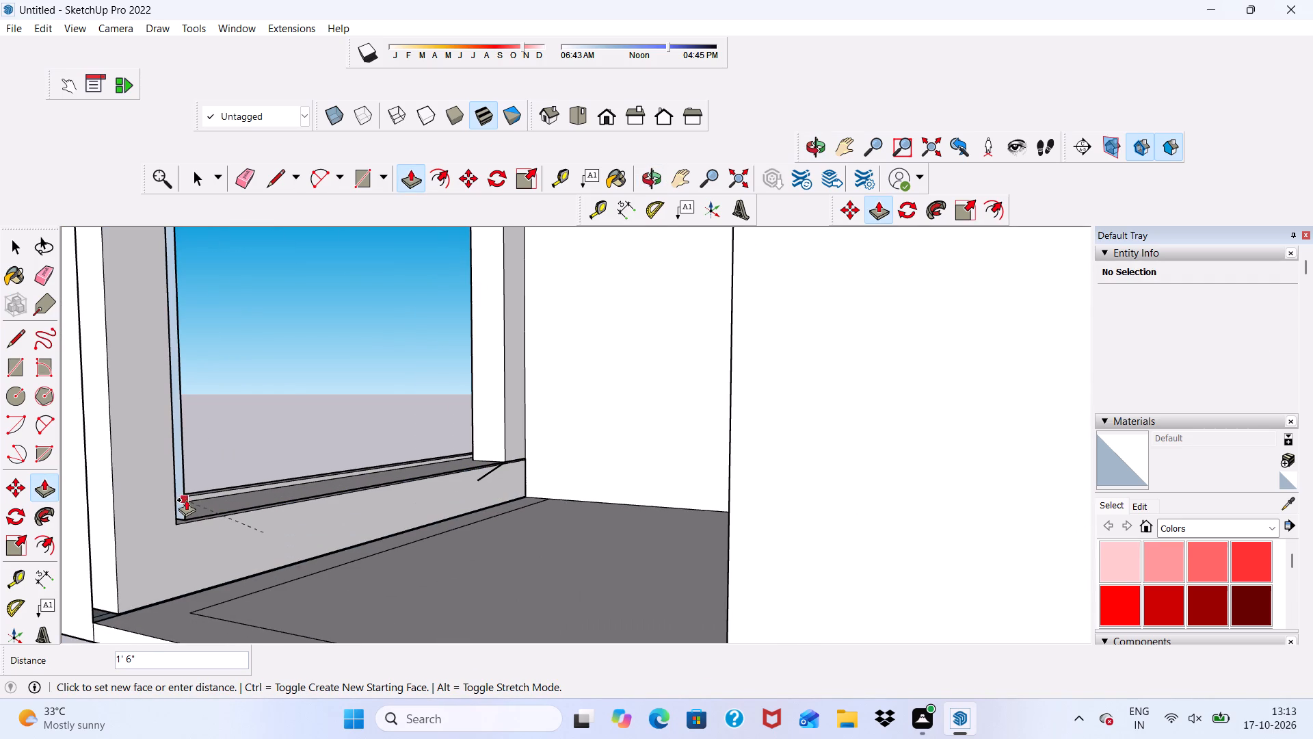
{"action": "left_click", "coordinate": [186, 500]}
Push/Pull the narrow jamb face at the side of the upper opening to line up with the surrounding wall face.
{"action": "scroll", "coordinate": [187, 506], "scroll_direction": "up", "scroll_amount": 10}
{"action": "left_click", "coordinate": [179, 463]}
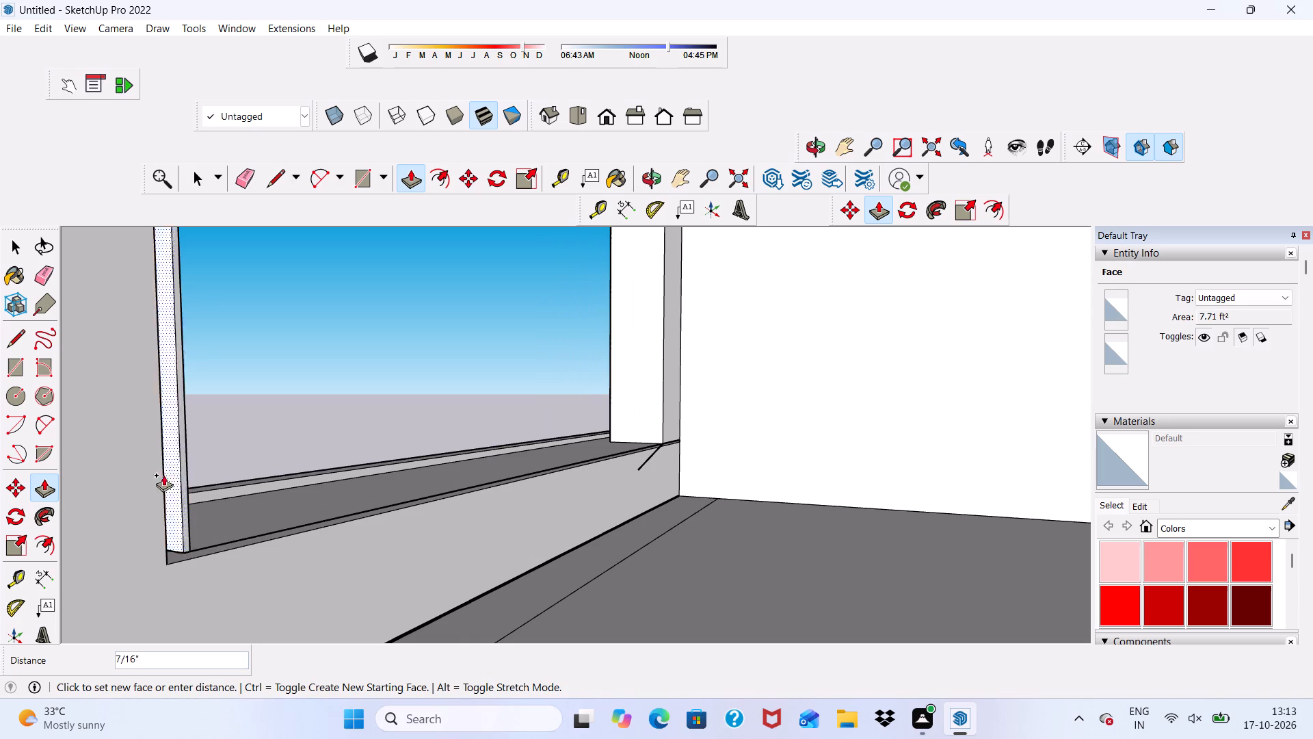
{"action": "left_click", "coordinate": [139, 501]}
Push/Pull the recessed strip face beside the upper opening's wall until it is flush with that wall.
{"action": "scroll", "coordinate": [114, 537], "scroll_direction": "down", "scroll_amount": 6}
{"action": "middle_click_drag", "start_coordinate": [214, 574], "coordinate": [85, 611]}
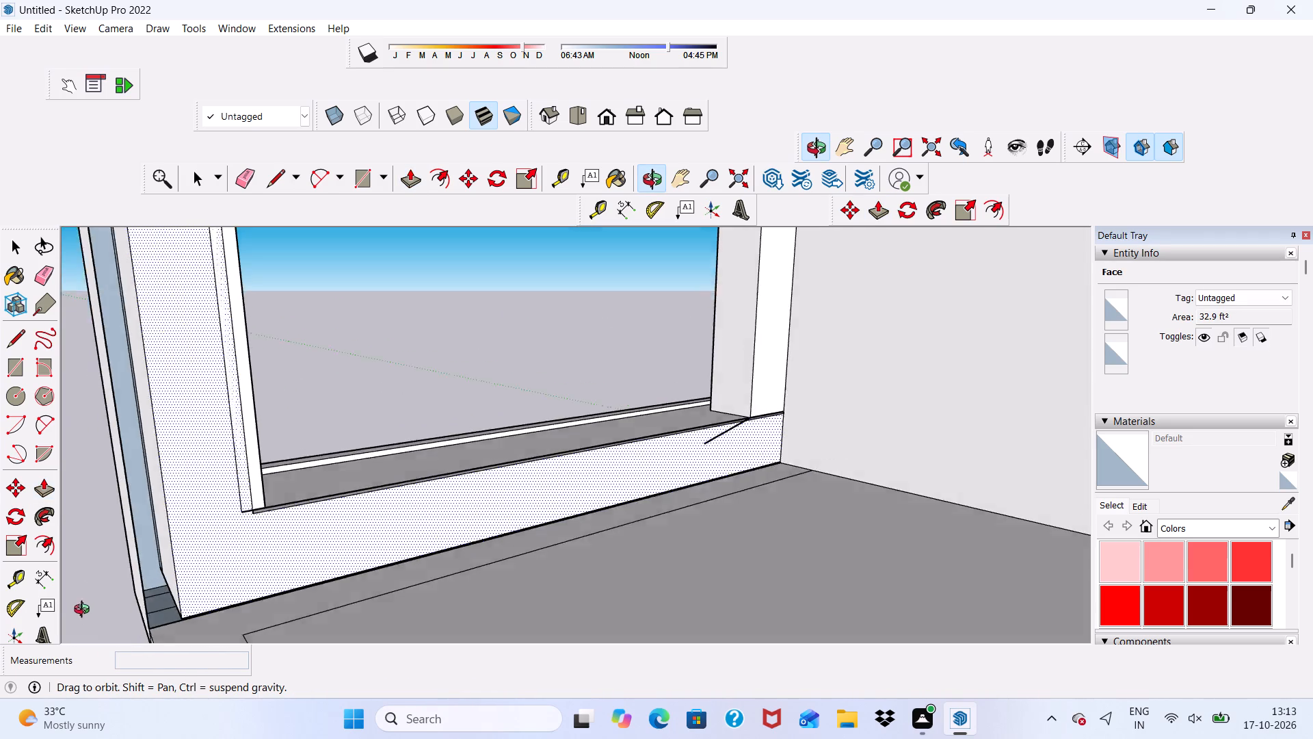
{"action": "middle_click_drag", "start_coordinate": [85, 611], "coordinate": [83, 606]}
{"action": "scroll", "coordinate": [159, 495], "scroll_direction": "up", "scroll_amount": 5}
{"action": "left_click", "coordinate": [146, 487]}
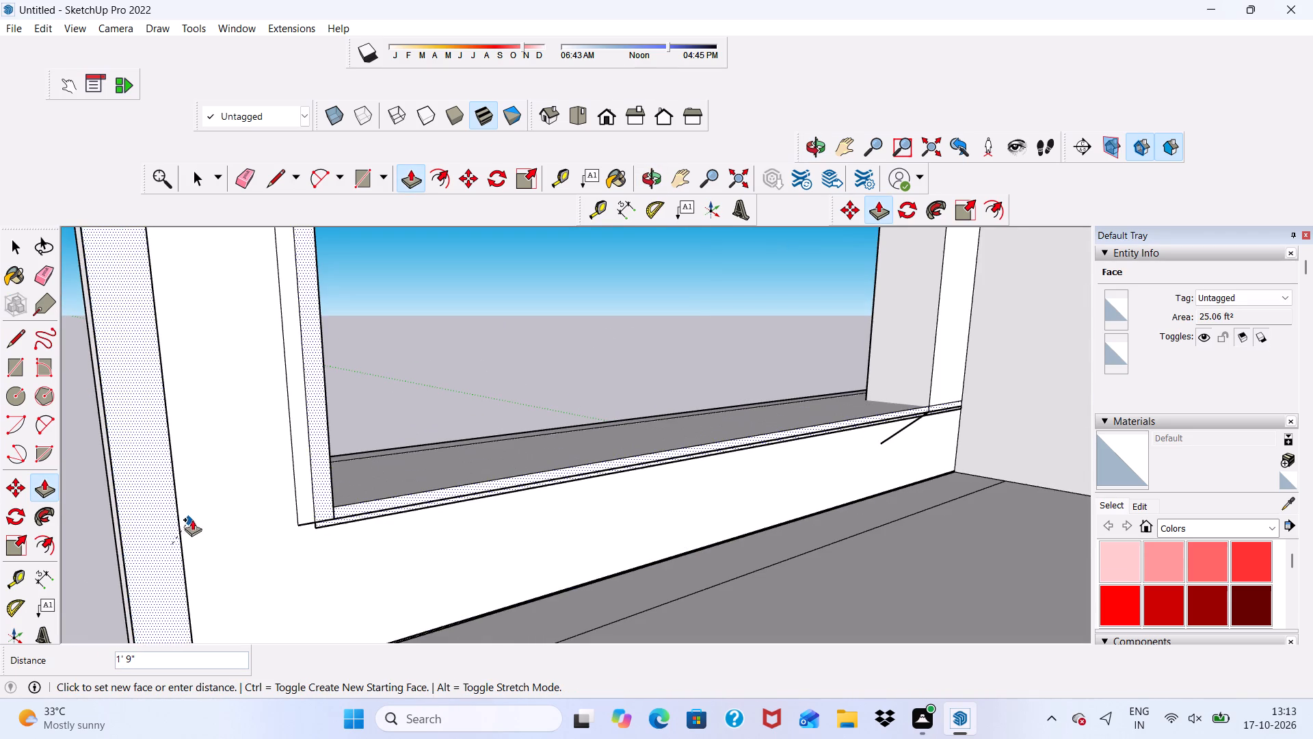
{"action": "left_click", "coordinate": [203, 513]}
Erase the leftover edges along the jamb, lower corner and sill of the upper framed opening.
{"action": "scroll", "coordinate": [203, 513], "scroll_direction": "down", "scroll_amount": 11}
{"action": "middle_click_drag", "start_coordinate": [330, 573], "coordinate": [519, 554]}
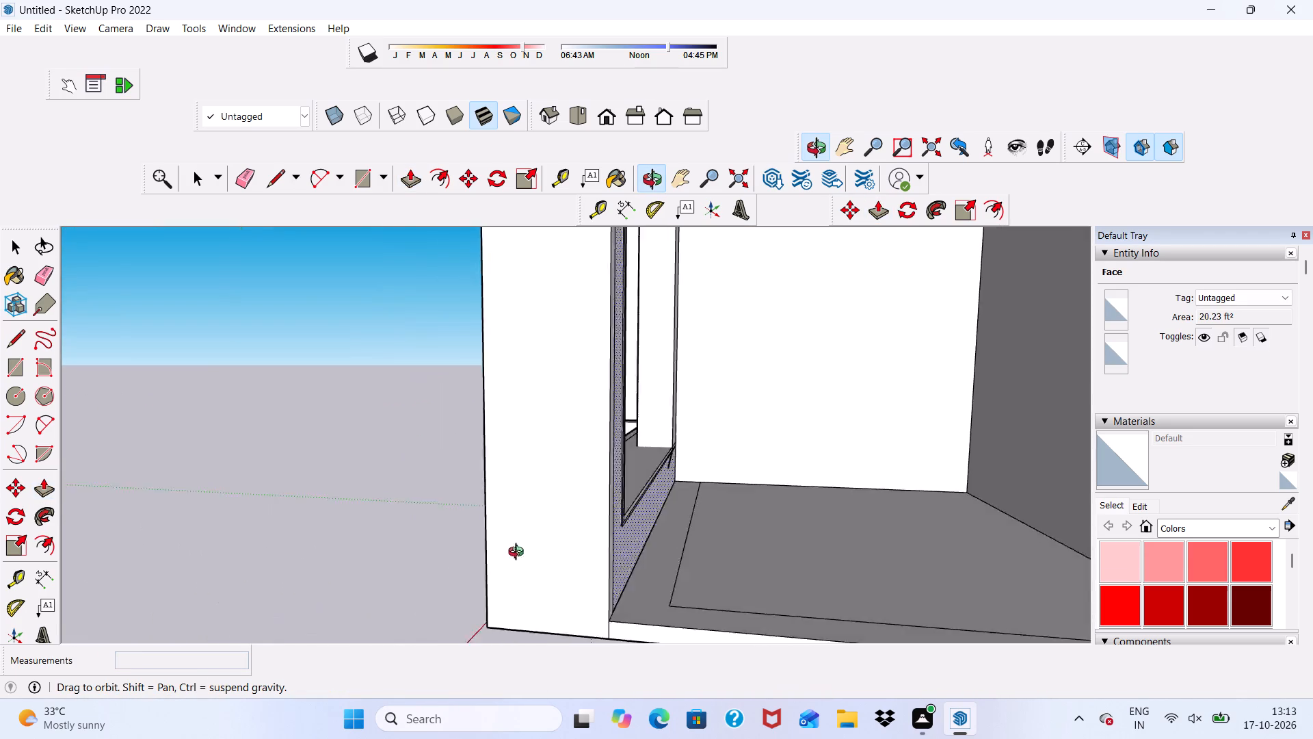
{"action": "middle_click_drag", "start_coordinate": [519, 554], "coordinate": [356, 549]}
{"action": "key", "text": "space"}
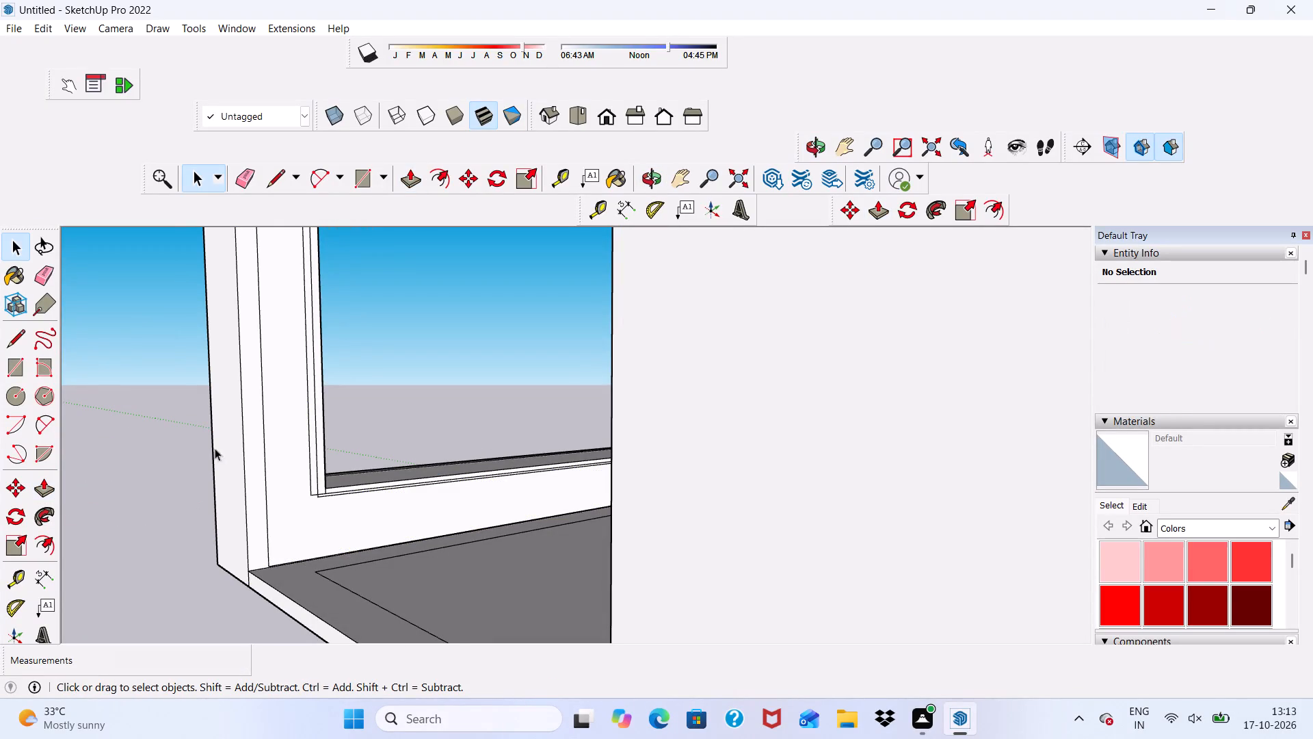
{"action": "left_click", "coordinate": [244, 176]}
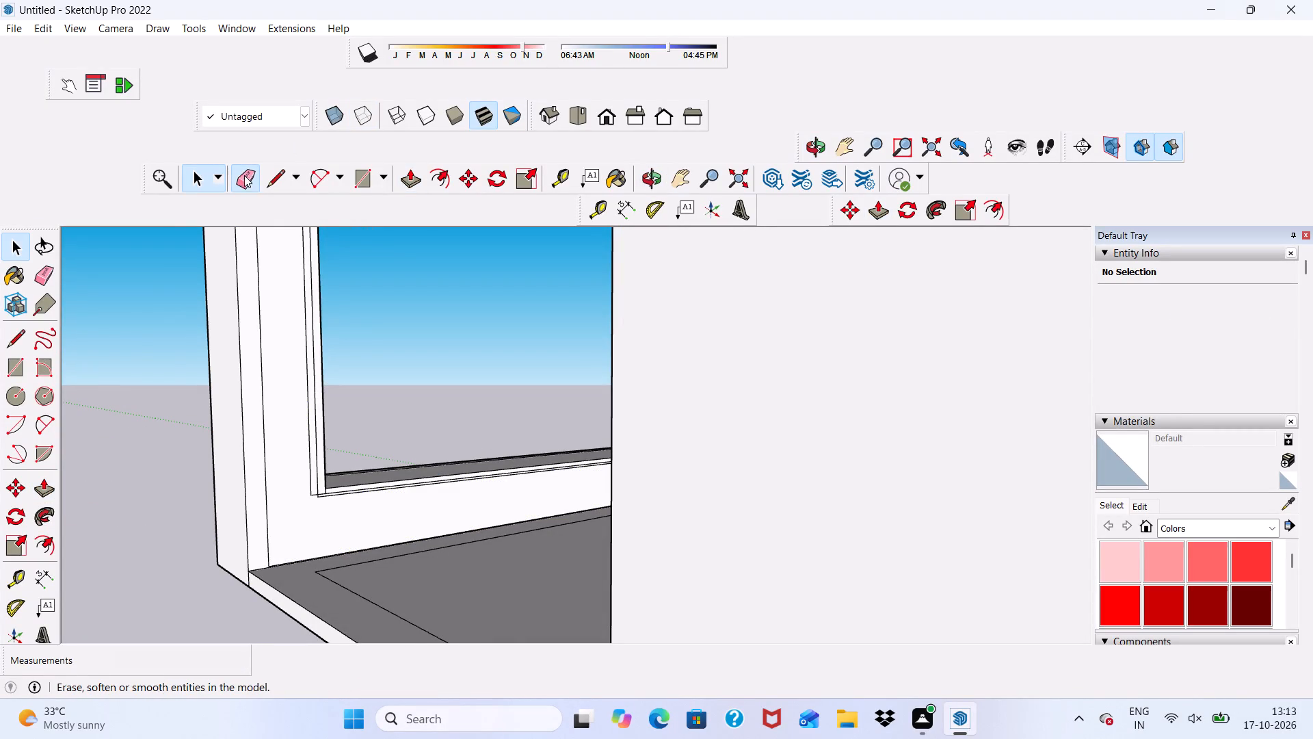
{"action": "scroll", "coordinate": [308, 285], "scroll_direction": "down", "scroll_amount": 1}
{"action": "scroll", "coordinate": [311, 293], "scroll_direction": "up", "scroll_amount": 4}
{"action": "left_click_drag", "start_coordinate": [311, 294], "coordinate": [307, 303]}
{"action": "left_click", "coordinate": [305, 307]}
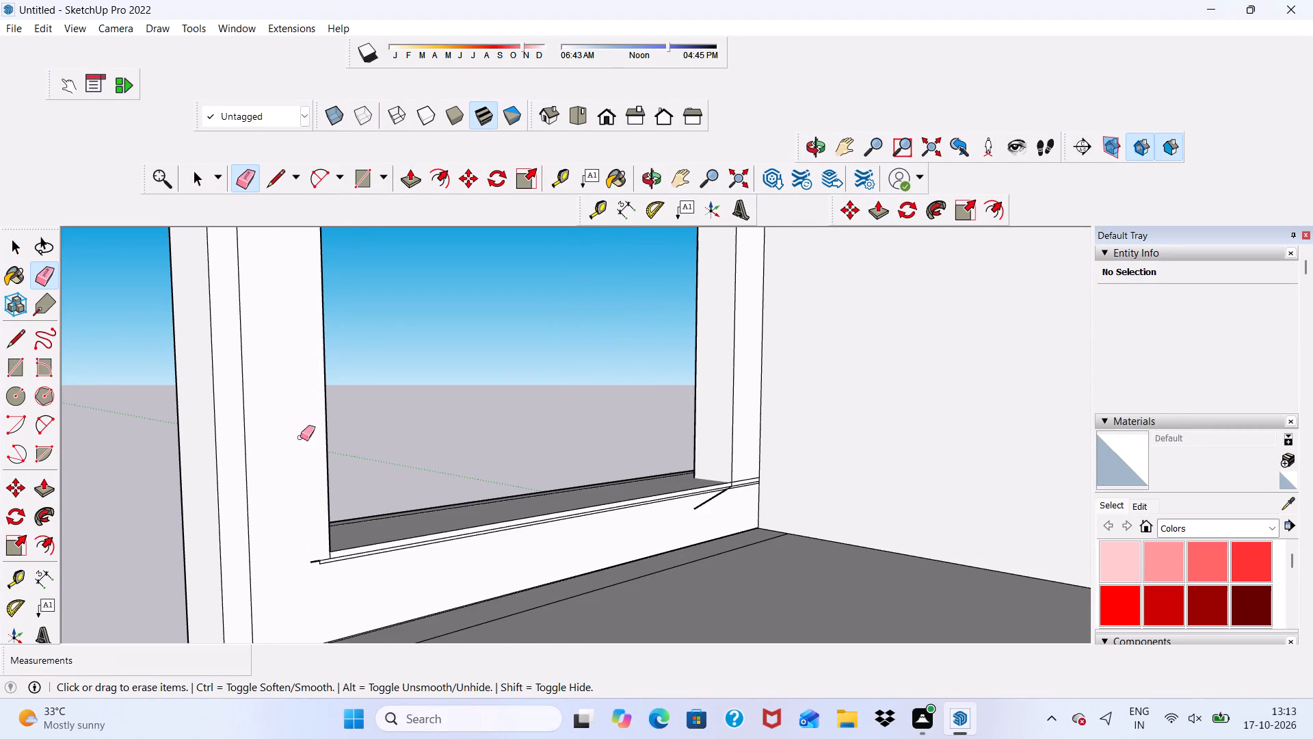
{"action": "scroll", "coordinate": [300, 543], "scroll_direction": "up", "scroll_amount": 7}
{"action": "scroll", "coordinate": [330, 549], "scroll_direction": "down", "scroll_amount": 3}
{"action": "scroll", "coordinate": [340, 563], "scroll_direction": "up", "scroll_amount": 3}
{"action": "left_click_drag", "start_coordinate": [332, 549], "coordinate": [338, 566]}
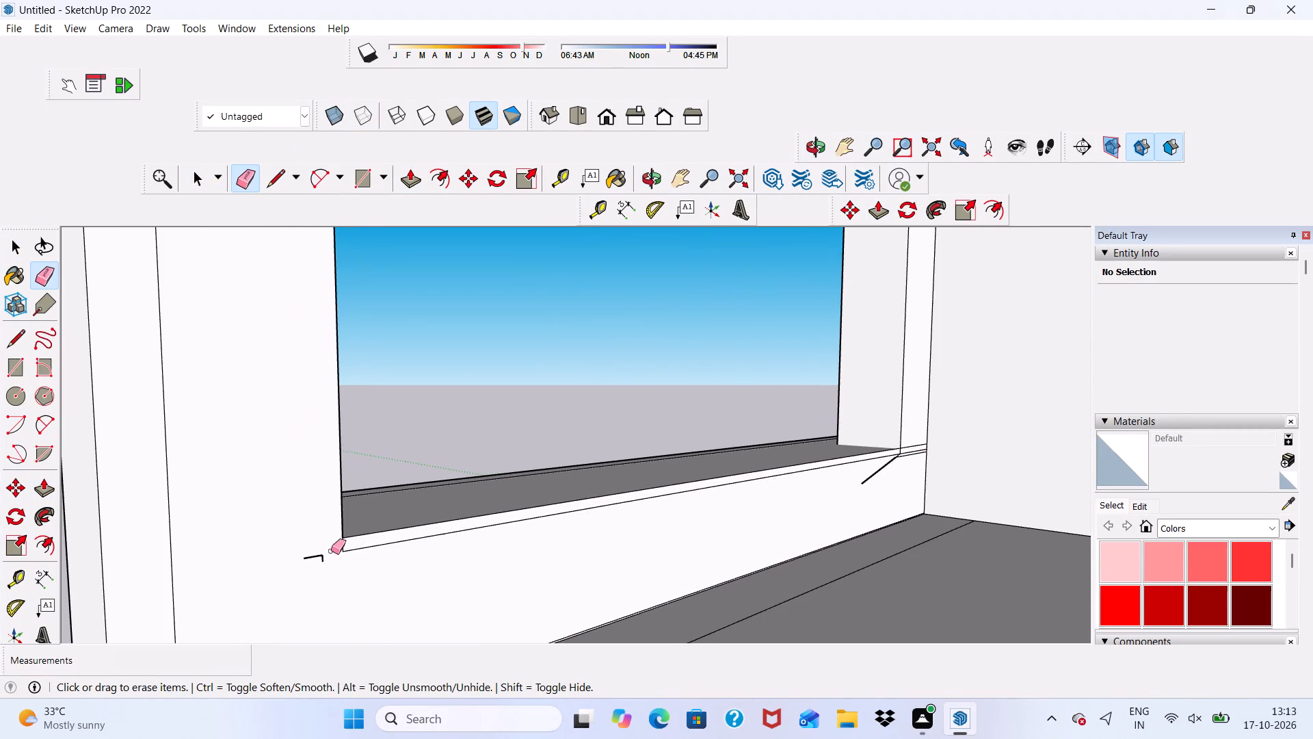
{"action": "left_click_drag", "start_coordinate": [330, 551], "coordinate": [313, 561]}
{"action": "left_click_drag", "start_coordinate": [310, 556], "coordinate": [325, 549]}
{"action": "left_click_drag", "start_coordinate": [344, 549], "coordinate": [359, 552]}
{"action": "scroll", "coordinate": [915, 471], "scroll_direction": "up", "scroll_amount": 5}
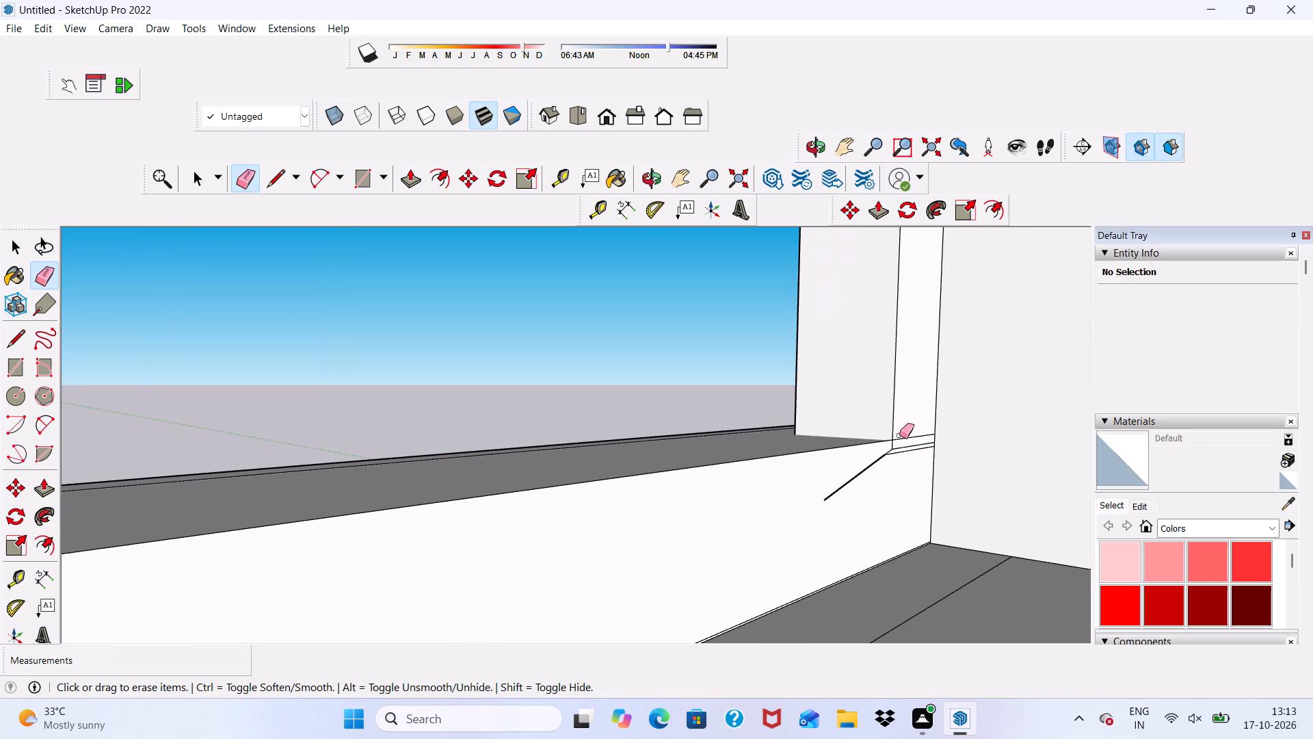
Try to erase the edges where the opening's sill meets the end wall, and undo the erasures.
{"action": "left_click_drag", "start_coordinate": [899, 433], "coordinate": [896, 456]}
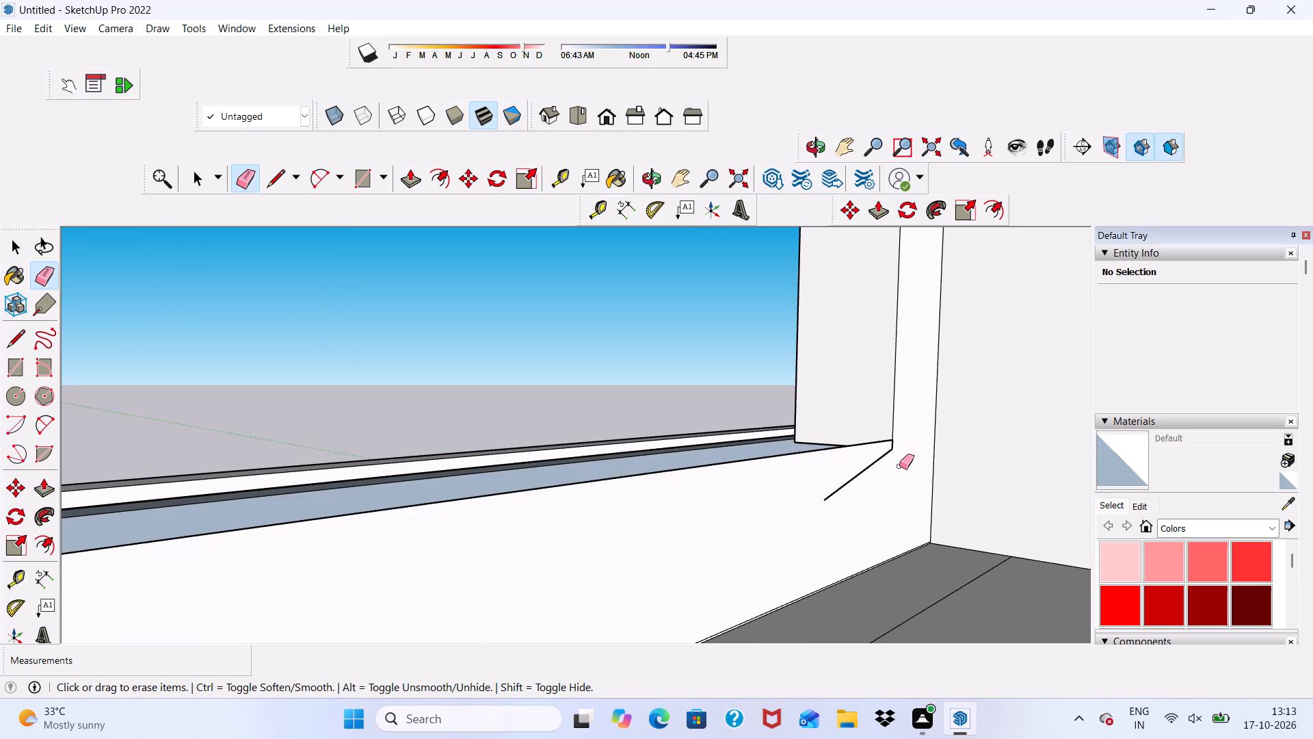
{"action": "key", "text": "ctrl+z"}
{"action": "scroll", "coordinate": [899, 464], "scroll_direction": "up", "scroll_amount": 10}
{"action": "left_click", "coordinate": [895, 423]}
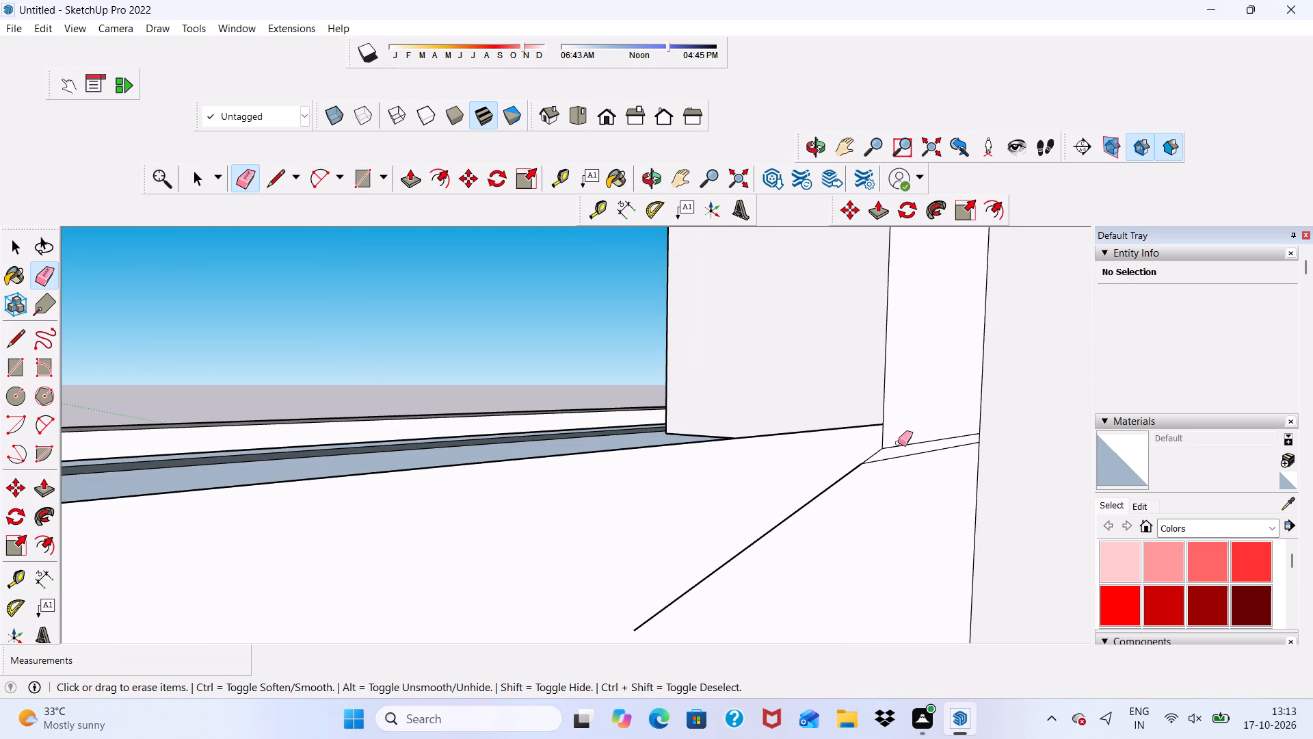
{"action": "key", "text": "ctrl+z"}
Erase the two short lower edges crossing the narrow wall strip beside the sill's end corner.
{"action": "scroll", "coordinate": [916, 455], "scroll_direction": "up", "scroll_amount": 3}
{"action": "left_click_drag", "start_coordinate": [910, 439], "coordinate": [908, 439]}
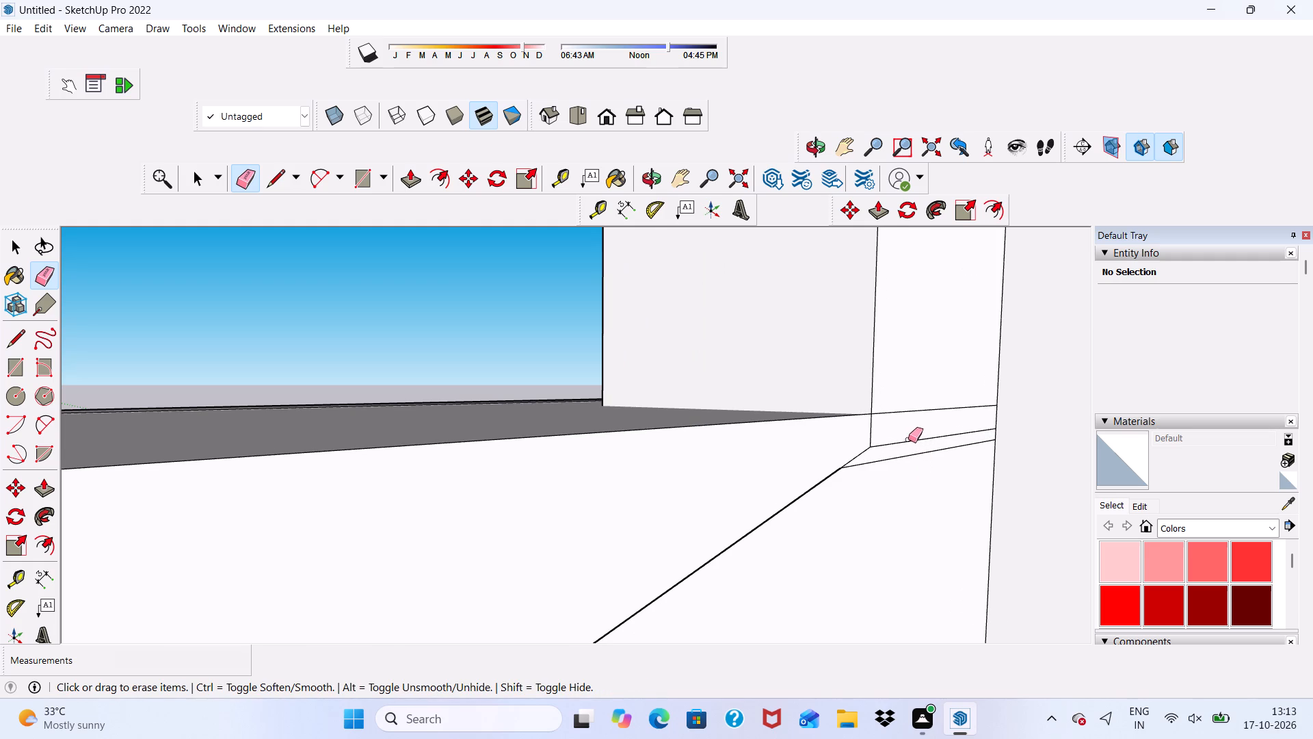
{"action": "left_click_drag", "start_coordinate": [908, 439], "coordinate": [907, 449]}
{"action": "left_click_drag", "start_coordinate": [907, 452], "coordinate": [904, 459]}
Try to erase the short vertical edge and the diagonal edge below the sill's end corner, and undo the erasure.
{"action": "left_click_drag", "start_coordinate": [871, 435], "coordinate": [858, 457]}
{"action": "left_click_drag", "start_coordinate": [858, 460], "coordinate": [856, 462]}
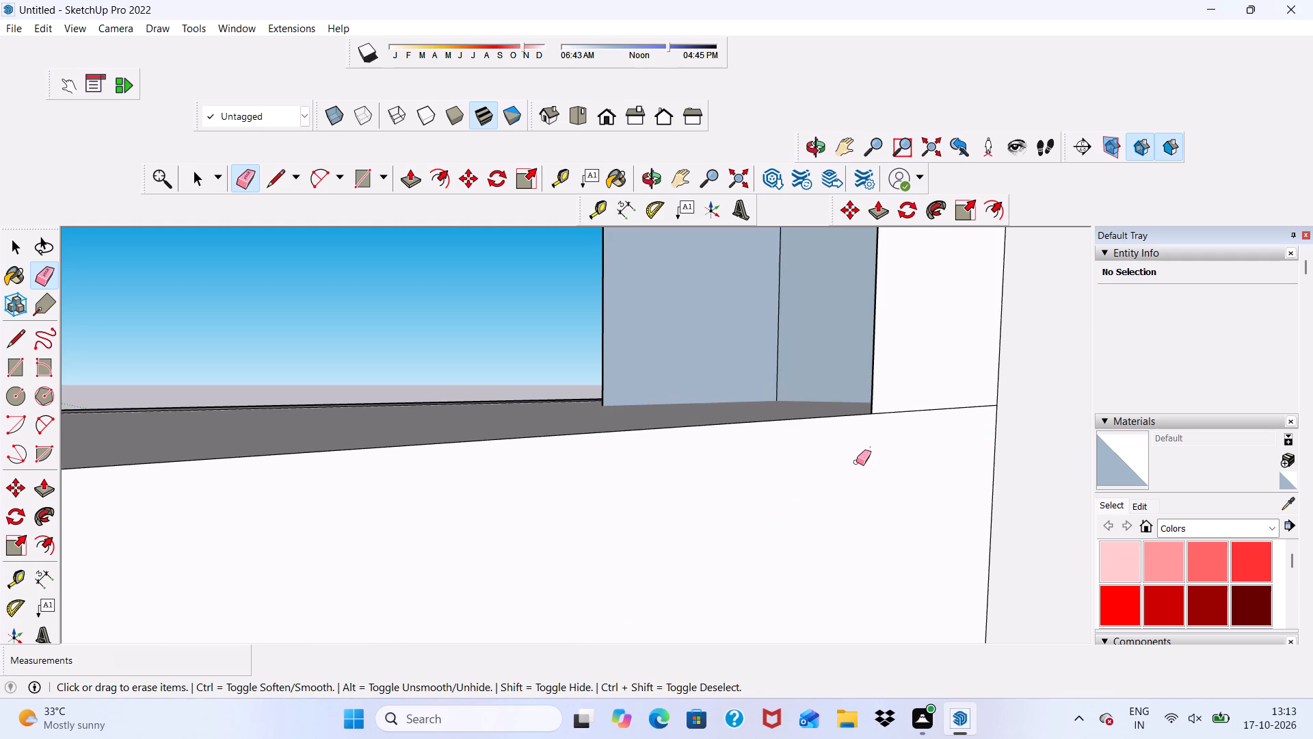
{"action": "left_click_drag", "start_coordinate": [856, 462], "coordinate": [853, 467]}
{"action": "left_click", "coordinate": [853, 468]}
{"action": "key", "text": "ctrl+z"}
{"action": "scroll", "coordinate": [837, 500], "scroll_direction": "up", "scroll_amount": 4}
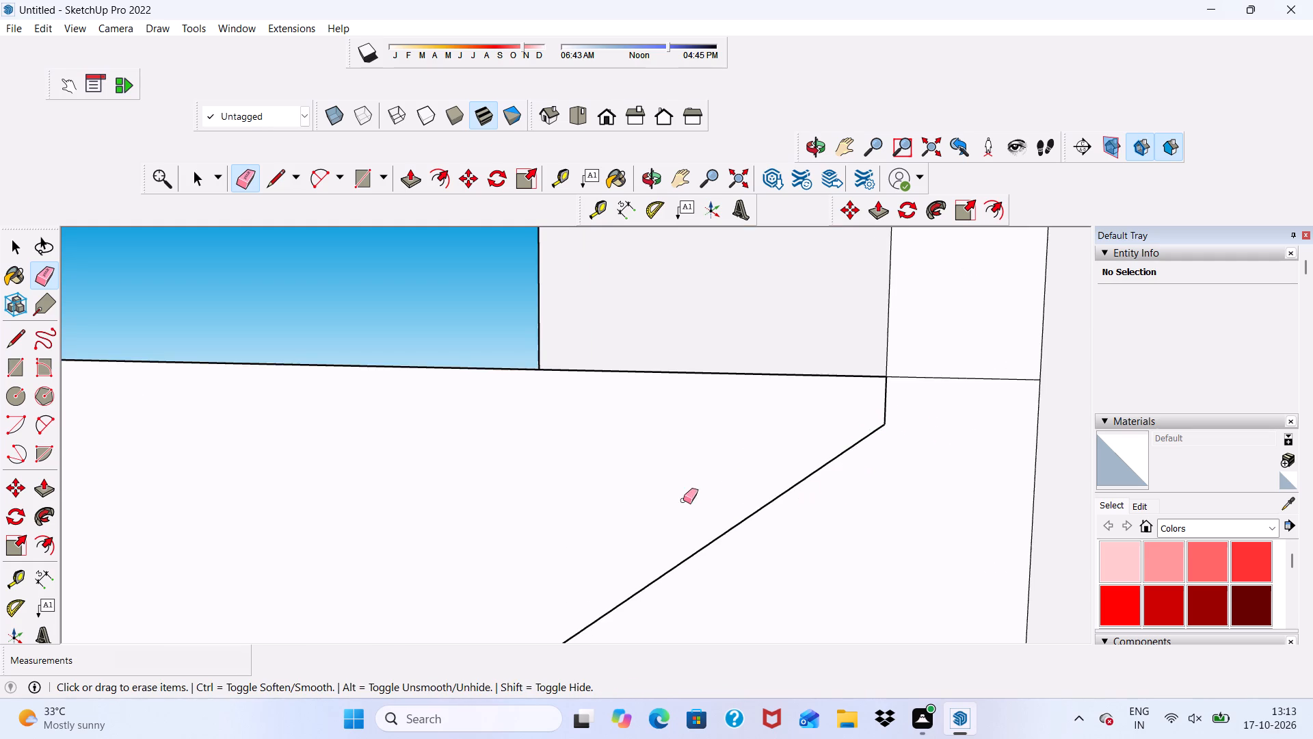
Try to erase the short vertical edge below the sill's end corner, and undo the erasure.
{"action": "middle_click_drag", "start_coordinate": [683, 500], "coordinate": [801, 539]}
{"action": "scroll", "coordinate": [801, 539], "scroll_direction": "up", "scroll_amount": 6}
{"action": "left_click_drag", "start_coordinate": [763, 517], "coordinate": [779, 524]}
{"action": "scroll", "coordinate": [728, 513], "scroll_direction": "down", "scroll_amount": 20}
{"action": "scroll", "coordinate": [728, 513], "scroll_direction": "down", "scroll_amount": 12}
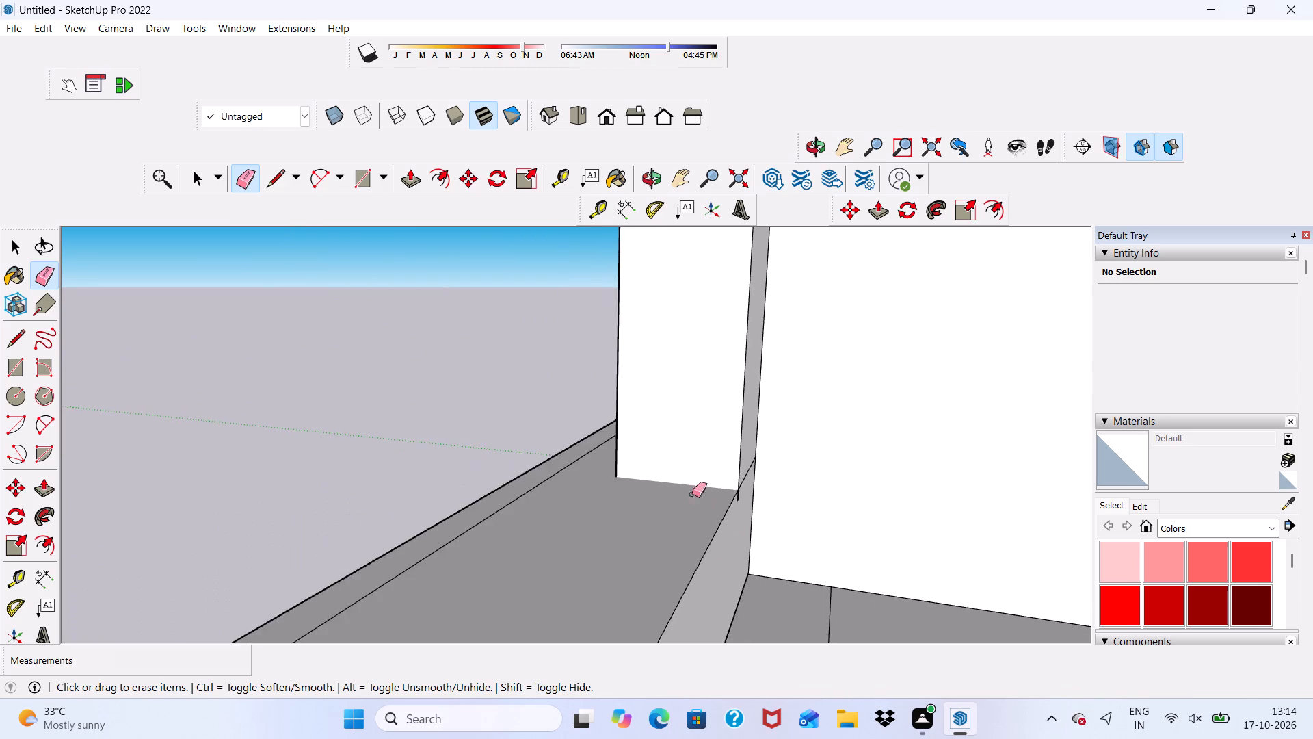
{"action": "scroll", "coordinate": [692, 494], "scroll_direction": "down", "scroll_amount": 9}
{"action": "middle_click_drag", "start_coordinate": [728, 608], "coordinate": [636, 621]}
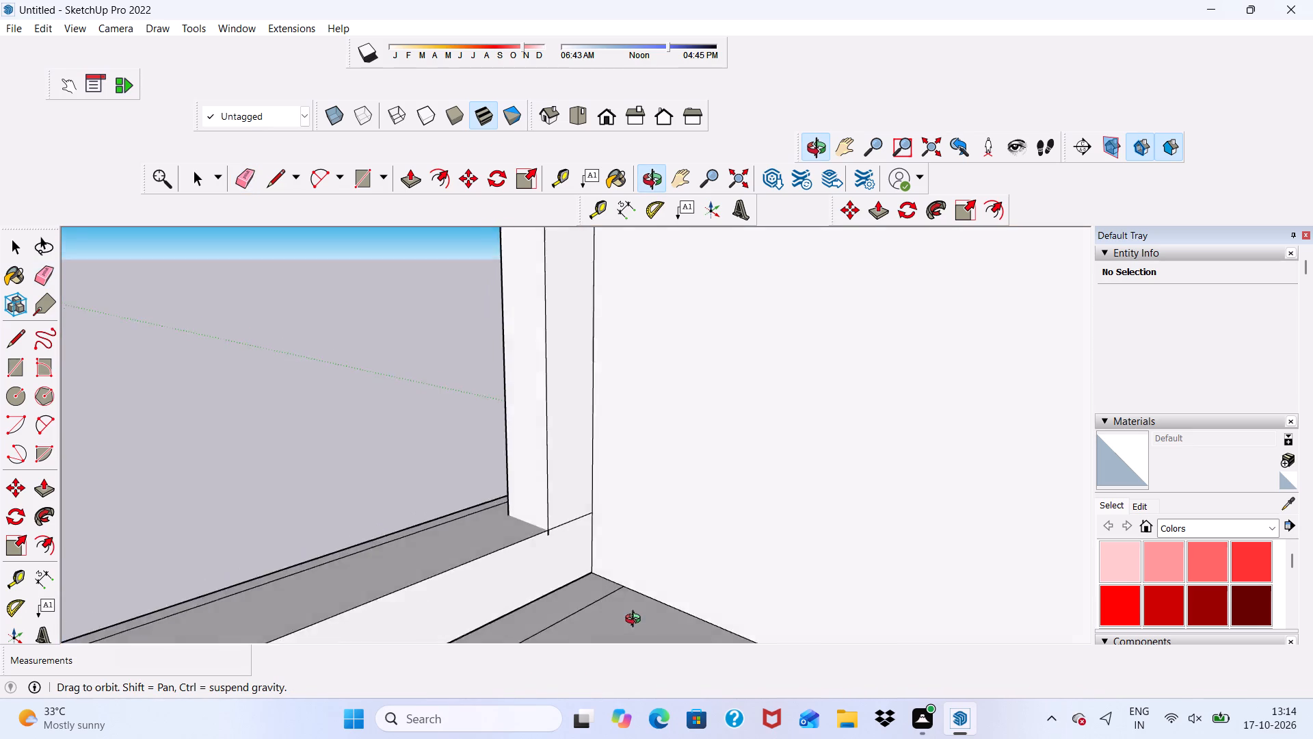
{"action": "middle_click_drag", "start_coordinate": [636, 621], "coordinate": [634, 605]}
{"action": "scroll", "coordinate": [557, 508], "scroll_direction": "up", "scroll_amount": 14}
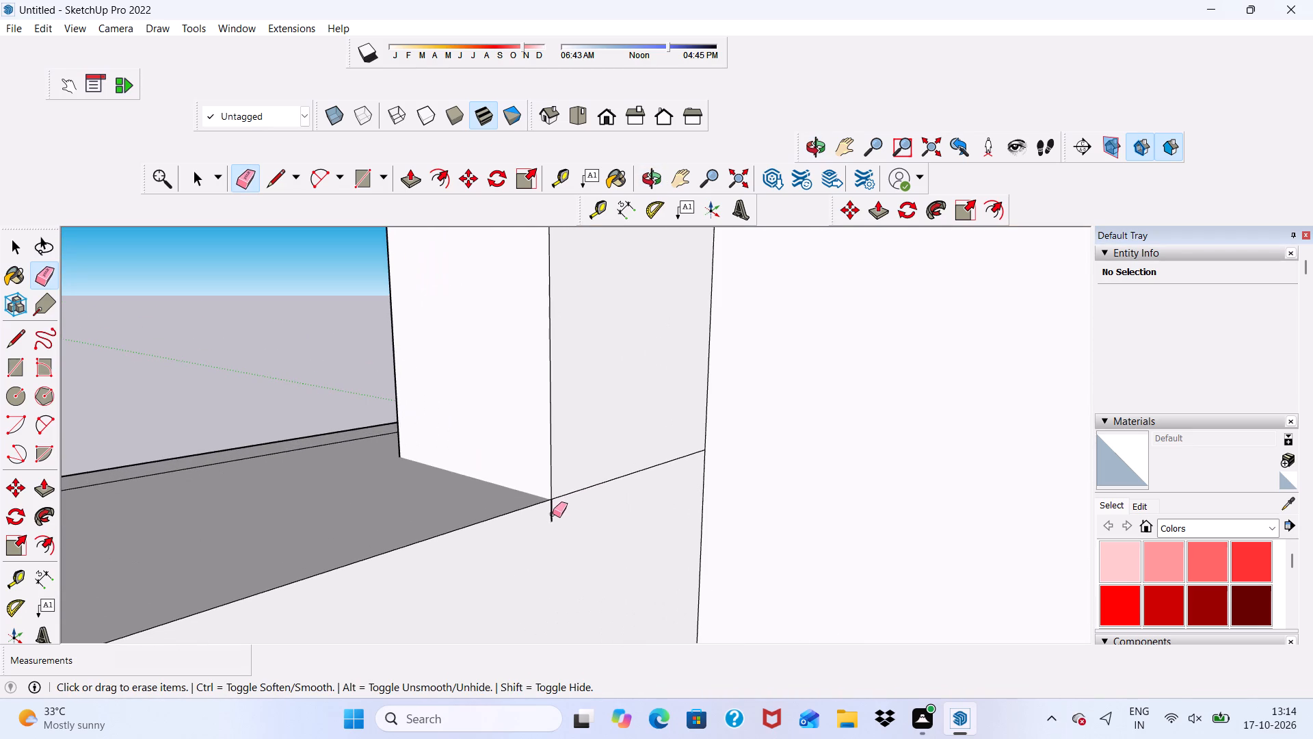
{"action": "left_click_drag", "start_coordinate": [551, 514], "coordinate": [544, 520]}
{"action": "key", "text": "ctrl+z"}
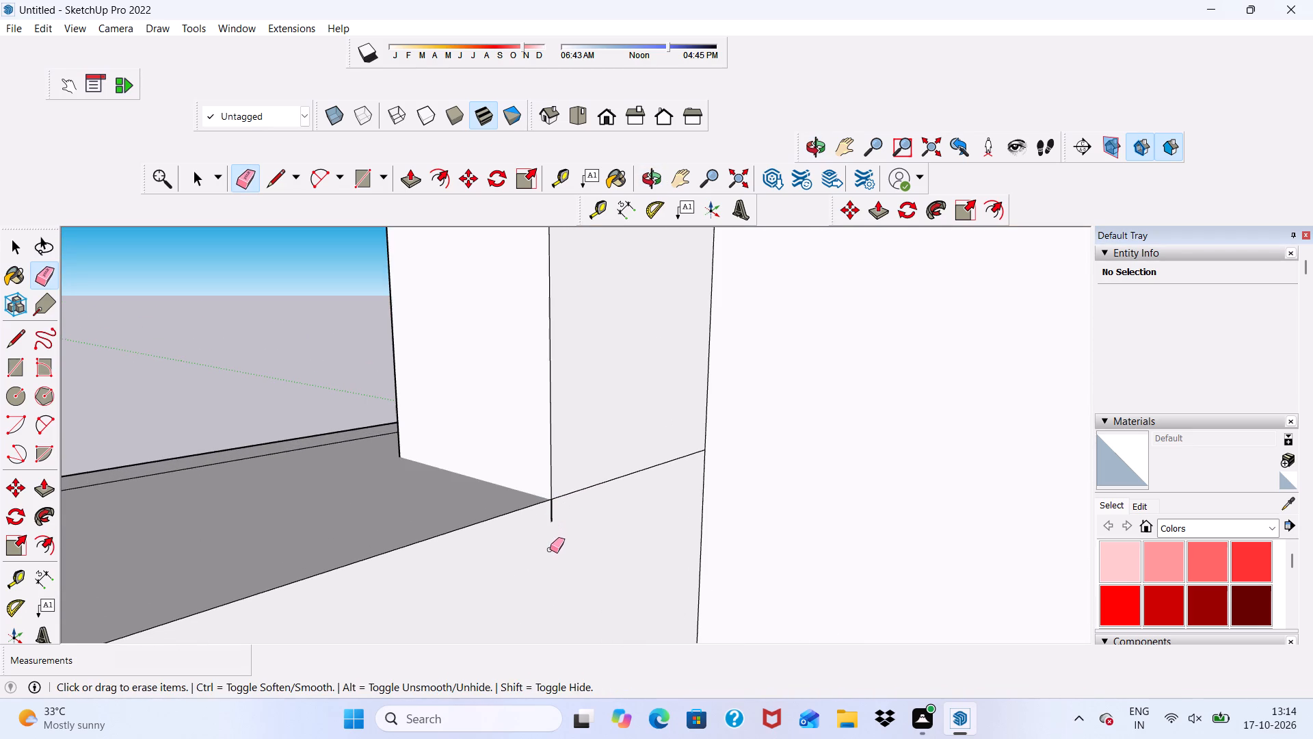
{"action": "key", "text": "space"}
Erase the stray vertical line running down the tall blank front wall beside the framed balcony openings.
{"action": "scroll", "coordinate": [581, 493], "scroll_direction": "down", "scroll_amount": 5}
{"action": "scroll", "coordinate": [631, 496], "scroll_direction": "down", "scroll_amount": 16}
{"action": "middle_click_drag", "start_coordinate": [502, 515], "coordinate": [625, 536]}
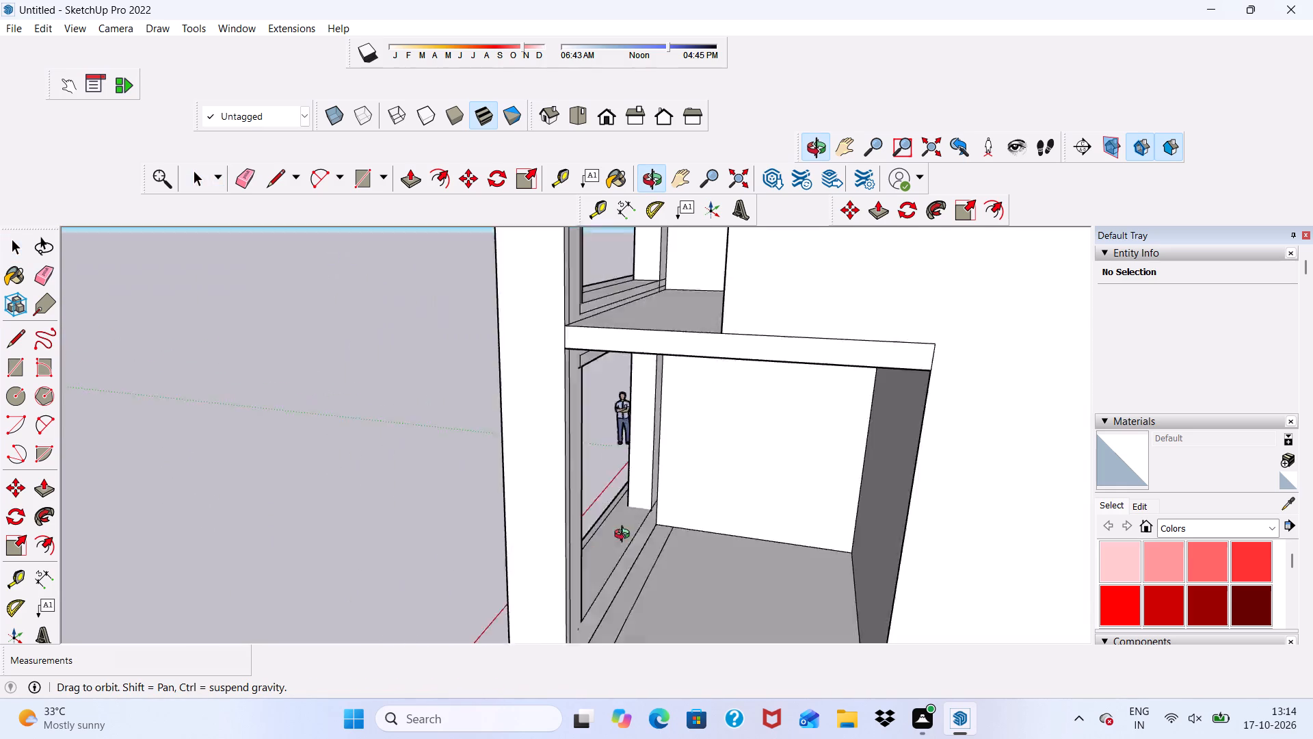
{"action": "middle_click_drag", "start_coordinate": [625, 536], "coordinate": [944, 544]}
{"action": "scroll", "coordinate": [667, 460], "scroll_direction": "up", "scroll_amount": 5}
{"action": "scroll", "coordinate": [665, 458], "scroll_direction": "down", "scroll_amount": 12}
{"action": "middle_click_drag", "start_coordinate": [690, 533], "coordinate": [817, 509]}
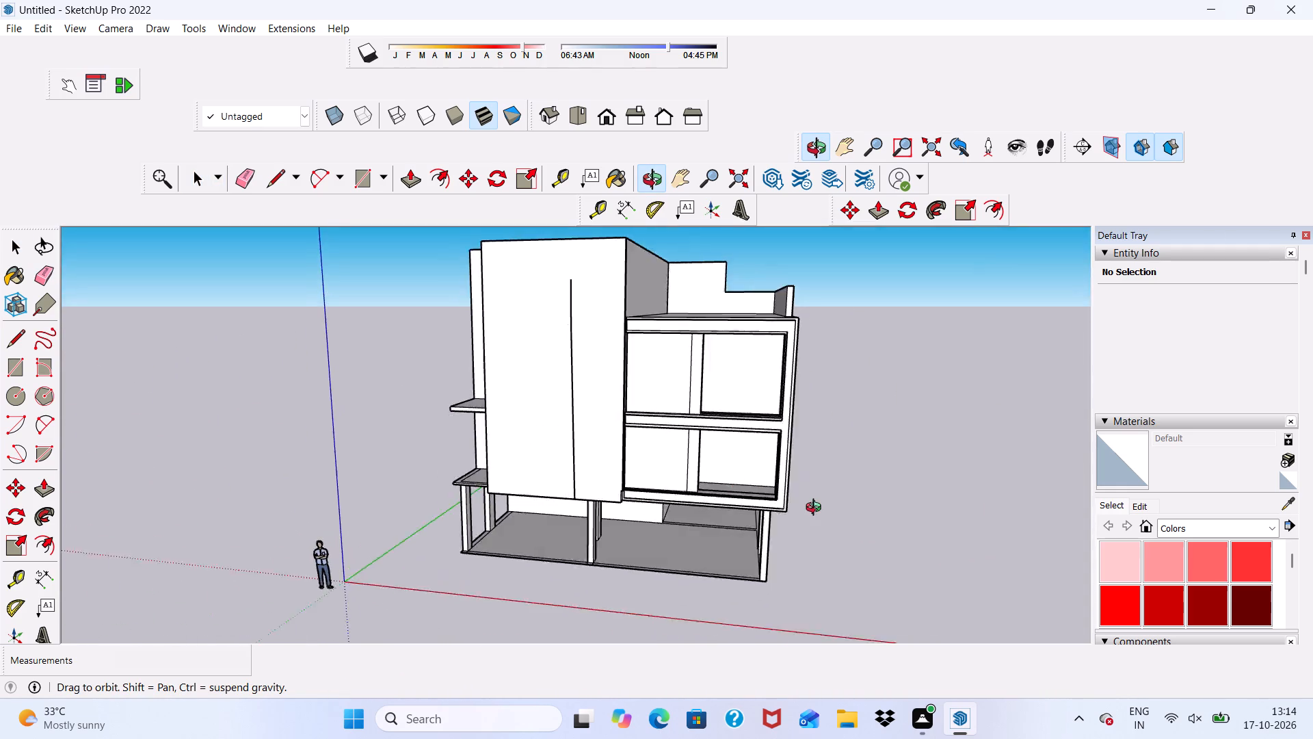
{"action": "middle_click_drag", "start_coordinate": [817, 509], "coordinate": [793, 436]}
{"action": "scroll", "coordinate": [719, 402], "scroll_direction": "up", "scroll_amount": 5}
{"action": "scroll", "coordinate": [659, 402], "scroll_direction": "down", "scroll_amount": 9}
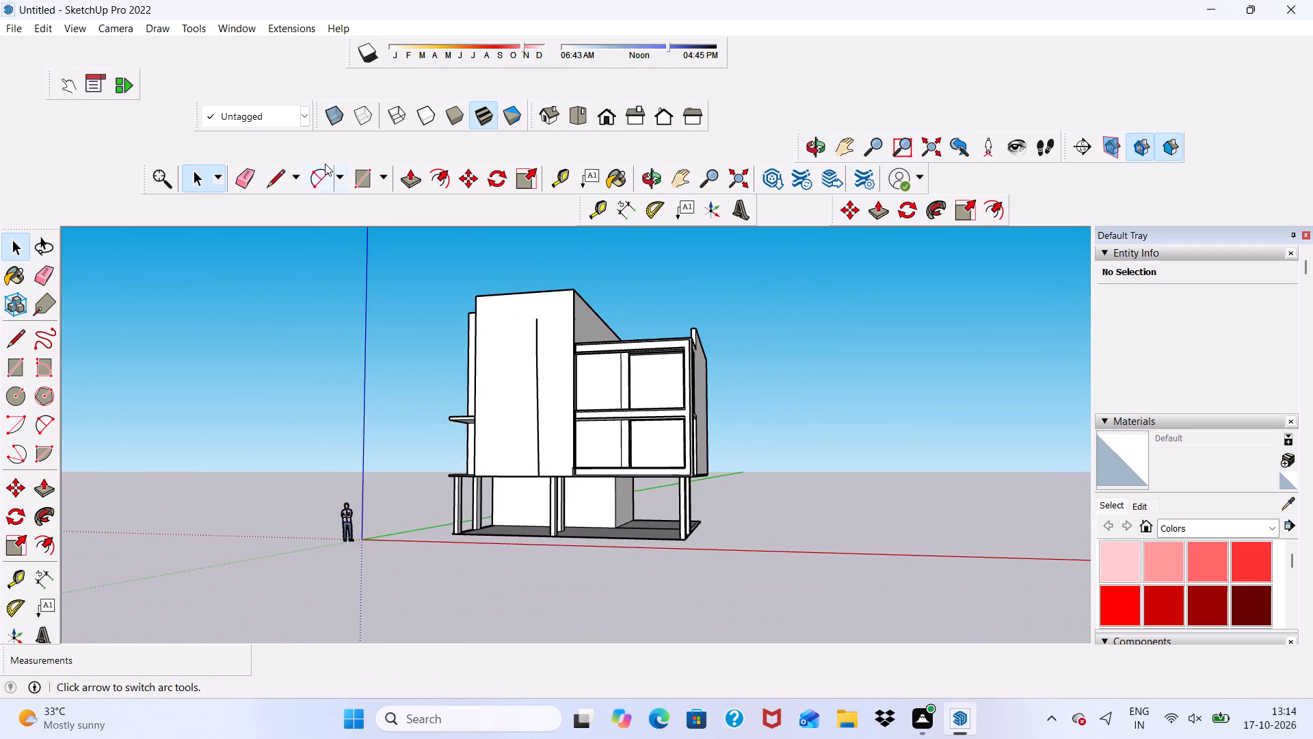
{"action": "left_click_drag", "start_coordinate": [238, 174], "coordinate": [245, 189]}
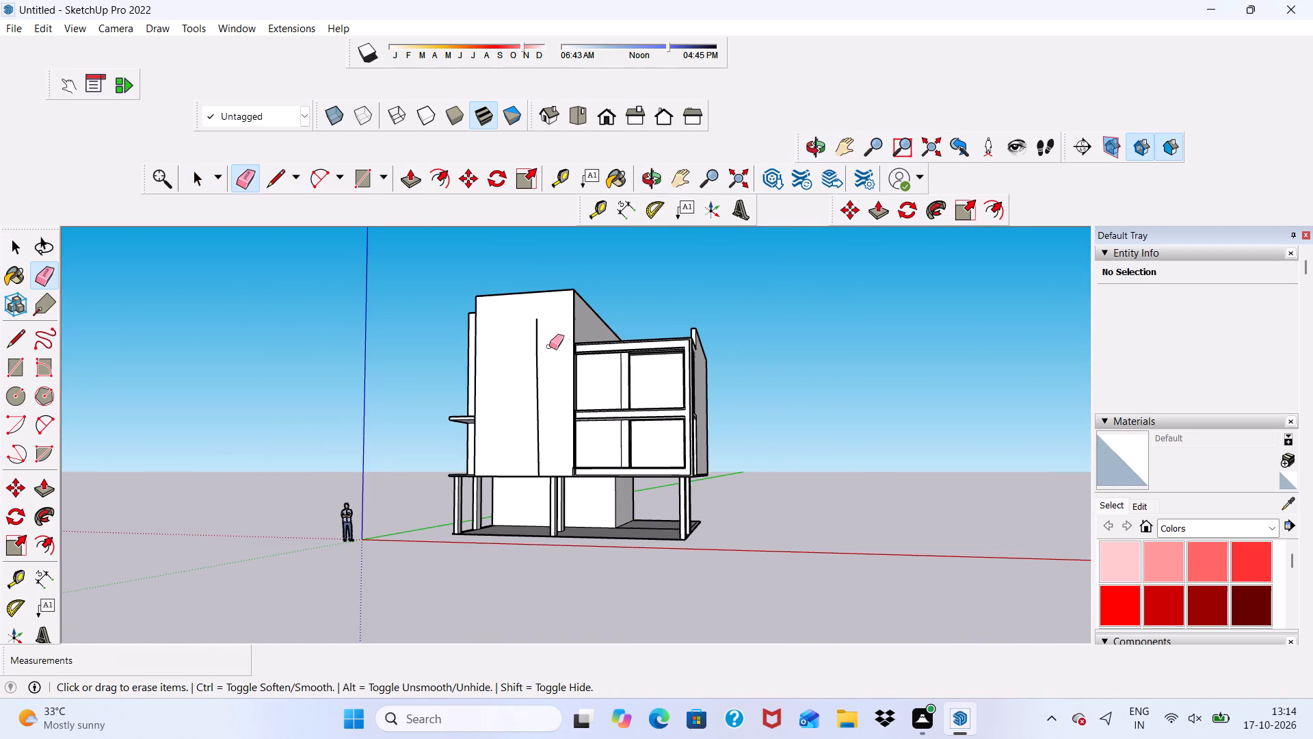
{"action": "left_click_drag", "start_coordinate": [540, 361], "coordinate": [520, 414]}
{"action": "left_click_drag", "start_coordinate": [534, 310], "coordinate": [544, 369]}
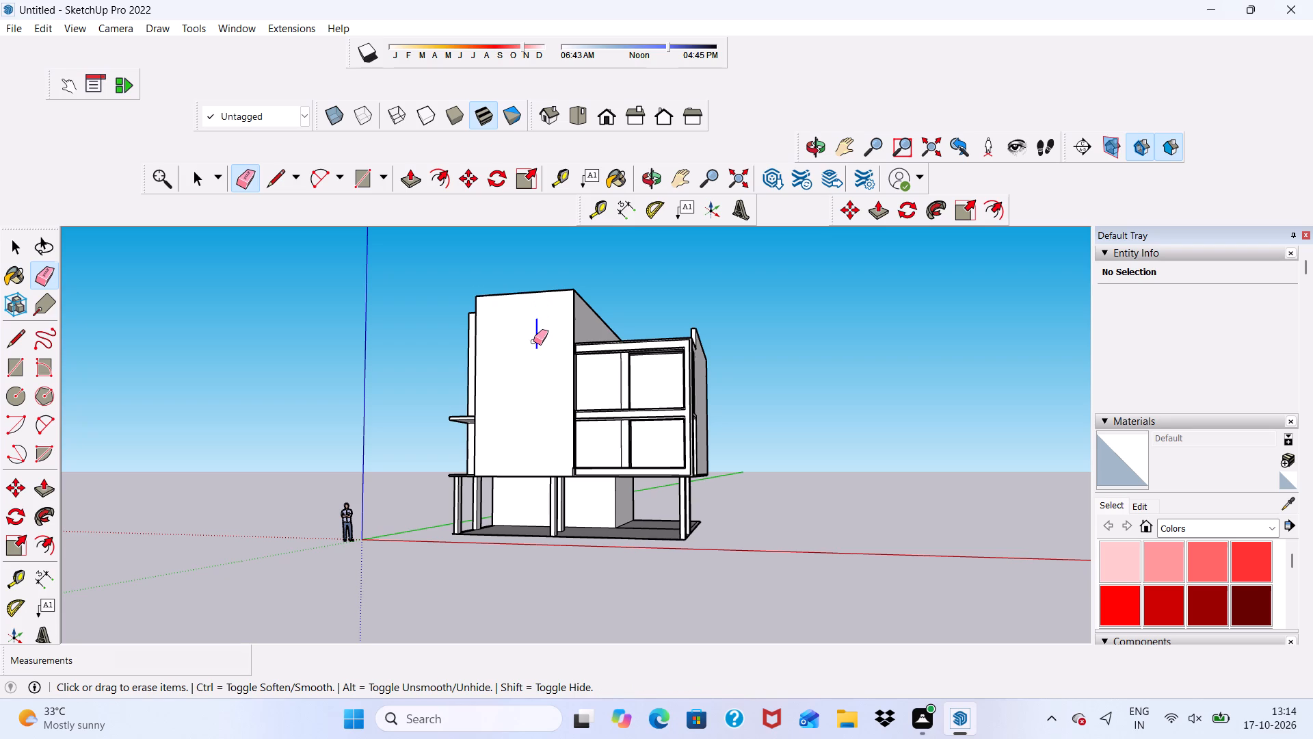
{"action": "key", "text": "space"}
Draw a rectangle about 30' 3" by 7' 9 1/4" on the tall front wall, from its upper corner beside the balconies to its bottom edge.
{"action": "scroll", "coordinate": [471, 320], "scroll_direction": "up", "scroll_amount": 1}
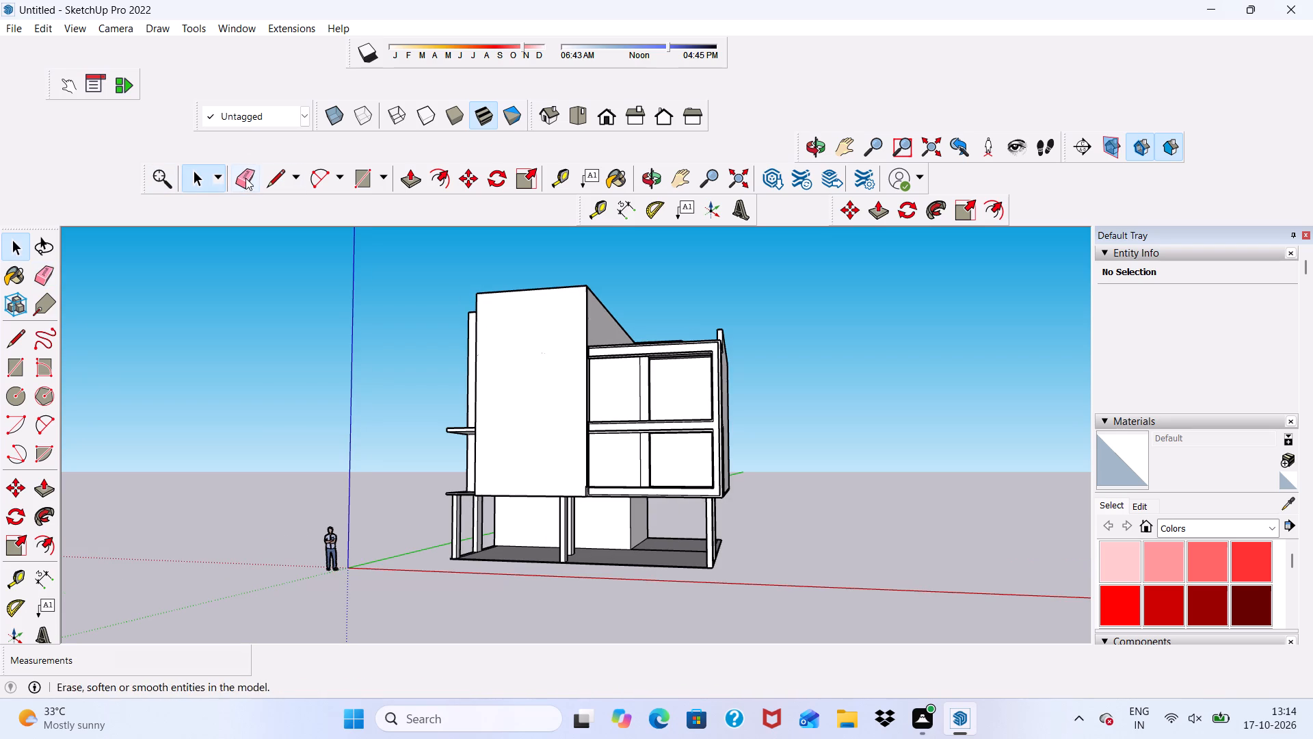
{"action": "left_click", "coordinate": [354, 178]}
{"action": "scroll", "coordinate": [638, 241], "scroll_direction": "up", "scroll_amount": 4}
{"action": "scroll", "coordinate": [555, 287], "scroll_direction": "down", "scroll_amount": 1}
{"action": "scroll", "coordinate": [470, 432], "scroll_direction": "up", "scroll_amount": 3}
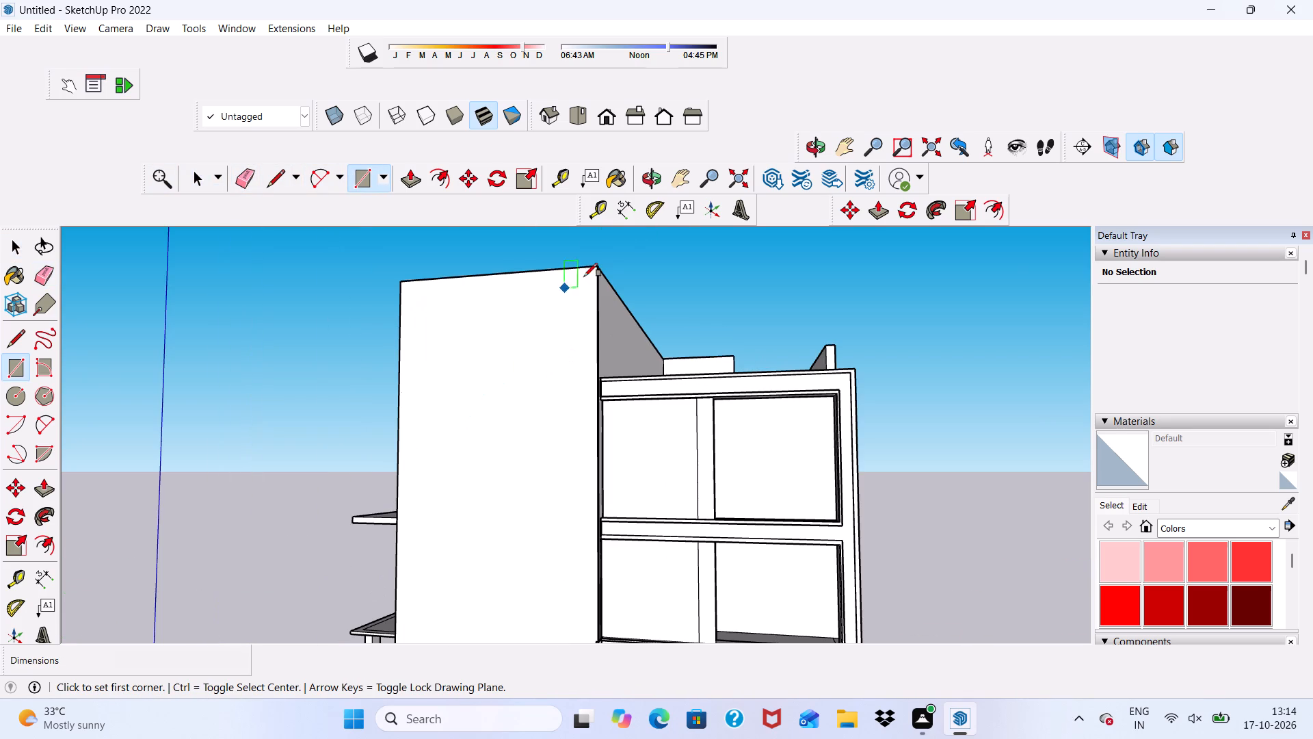
{"action": "left_click", "coordinate": [594, 268]}
{"action": "scroll", "coordinate": [488, 452], "scroll_direction": "up", "scroll_amount": 1}
{"action": "scroll", "coordinate": [483, 419], "scroll_direction": "down", "scroll_amount": 7}
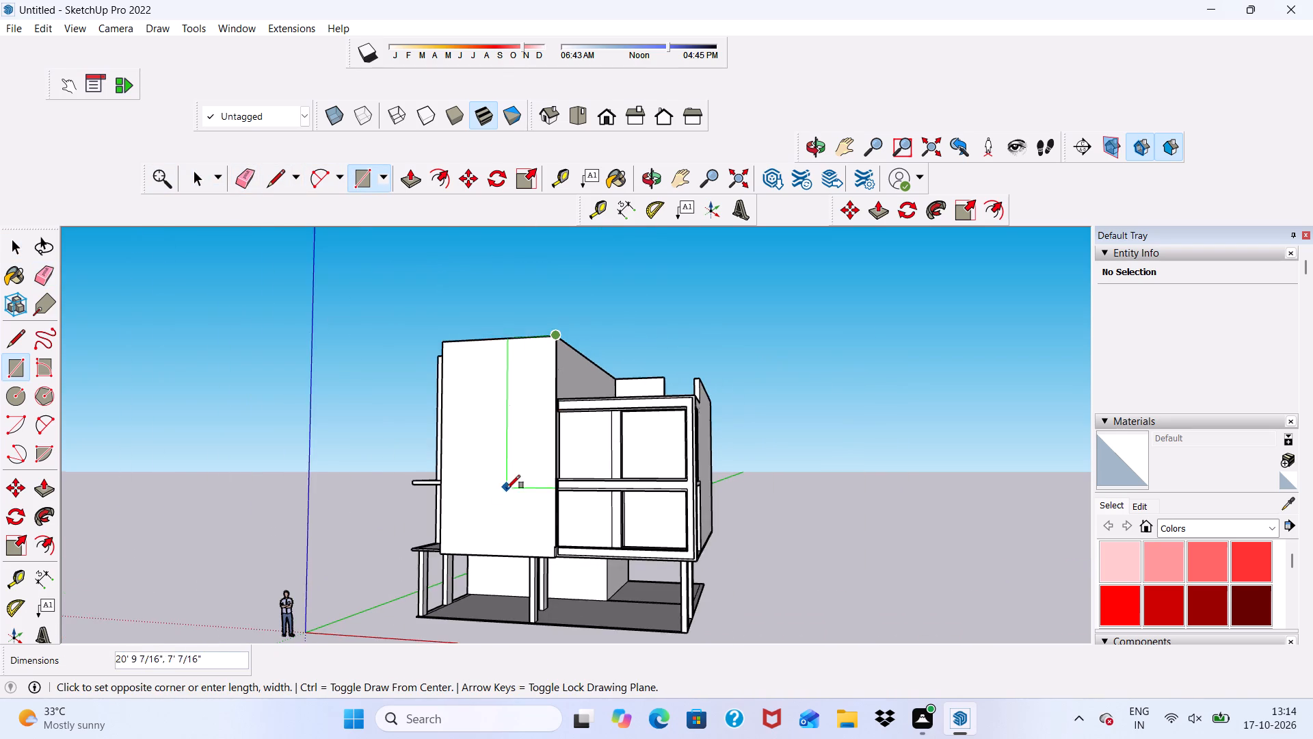
{"action": "middle_click_drag", "start_coordinate": [508, 493], "coordinate": [605, 564]}
{"action": "scroll", "coordinate": [559, 644], "scroll_direction": "up", "scroll_amount": 10}
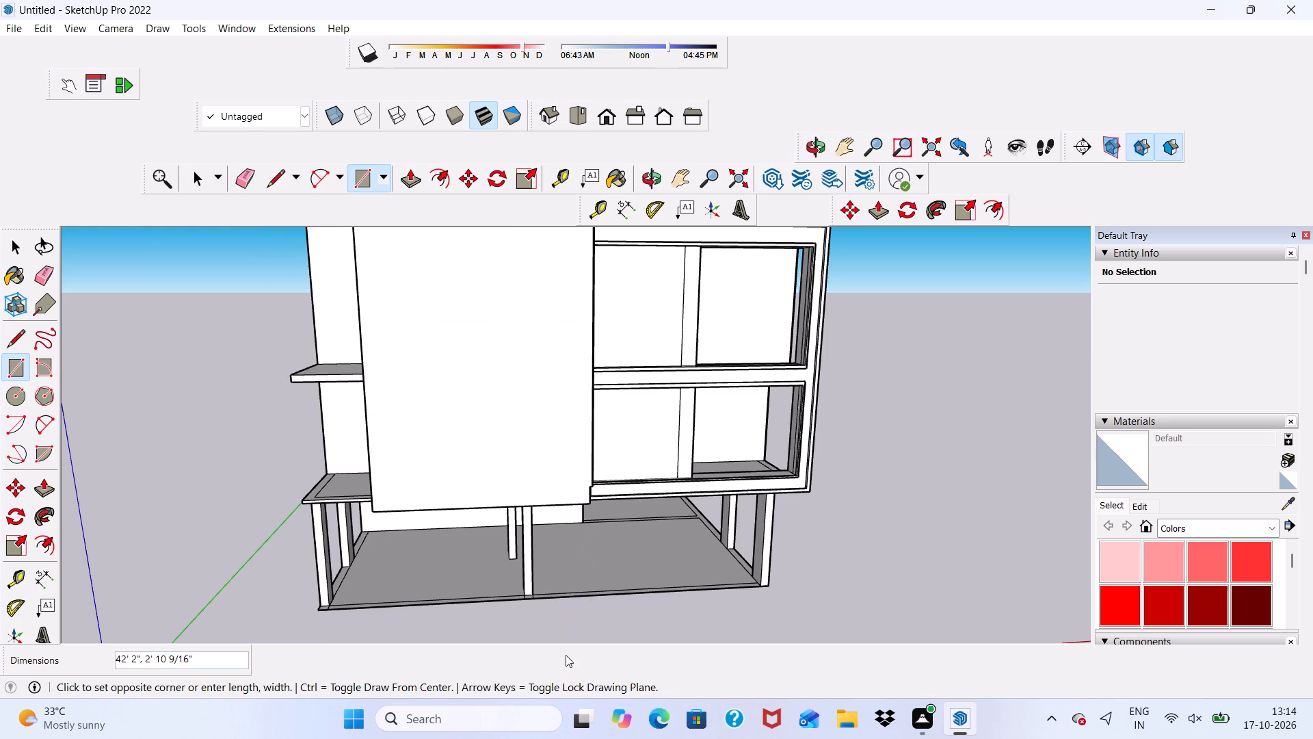
{"action": "scroll", "coordinate": [566, 655], "scroll_direction": "up", "scroll_amount": 2}
{"action": "scroll", "coordinate": [509, 504], "scroll_direction": "up", "scroll_amount": 4}
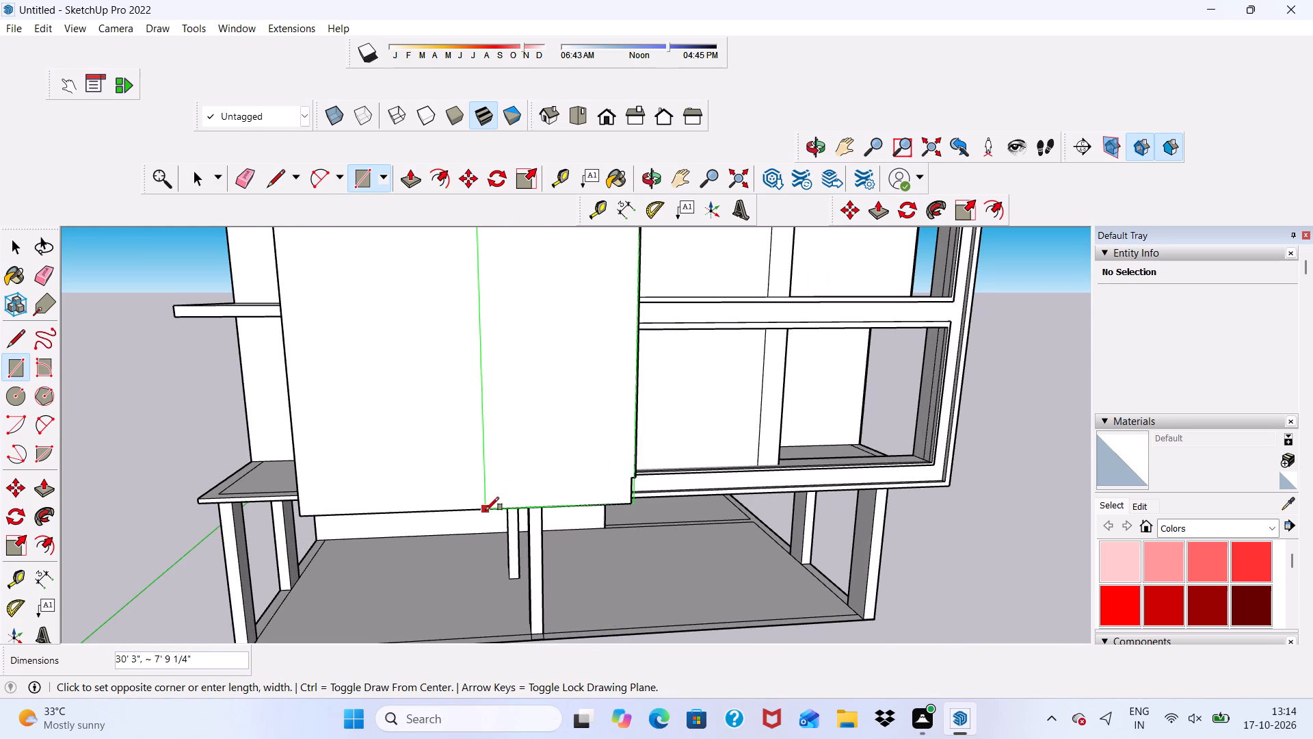
{"action": "left_click", "coordinate": [486, 510]}
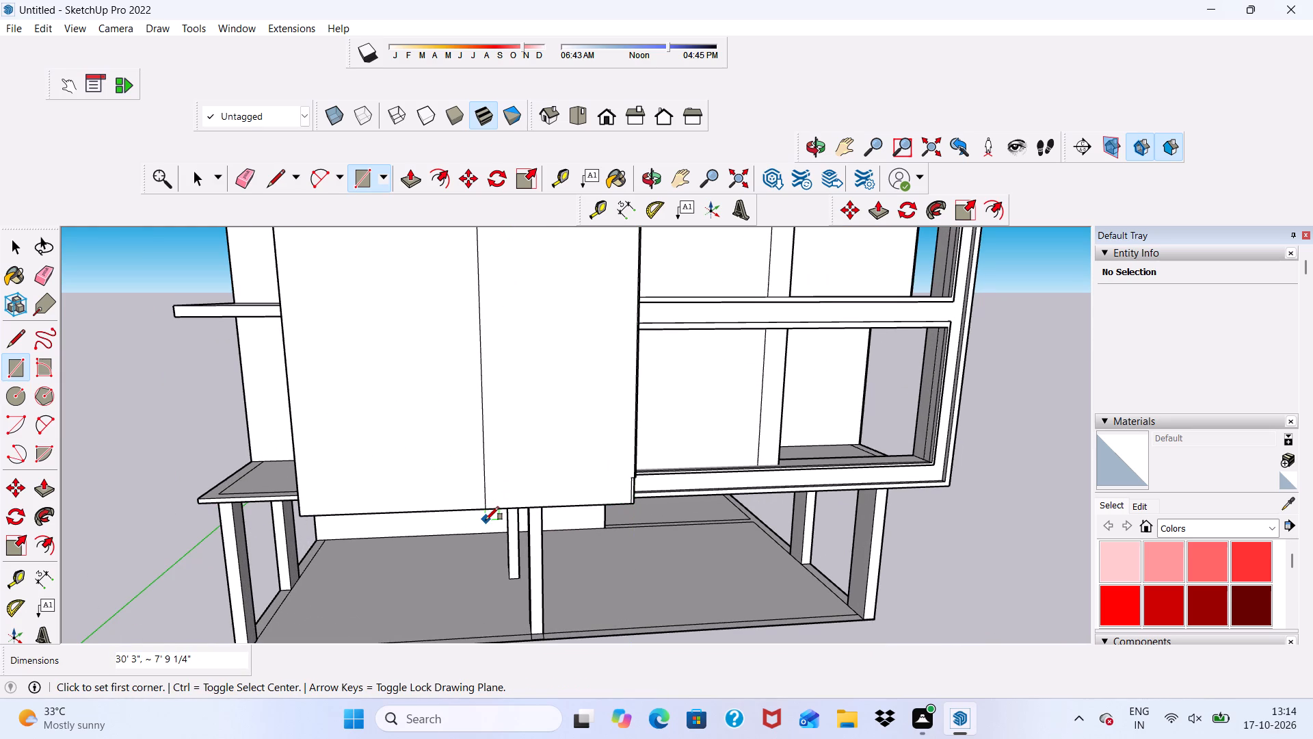
{"action": "key", "text": "space"}
Examine the divided tall front wall and the recessed side with its projecting slabs from several angles.
{"action": "scroll", "coordinate": [493, 524], "scroll_direction": "down", "scroll_amount": 12}
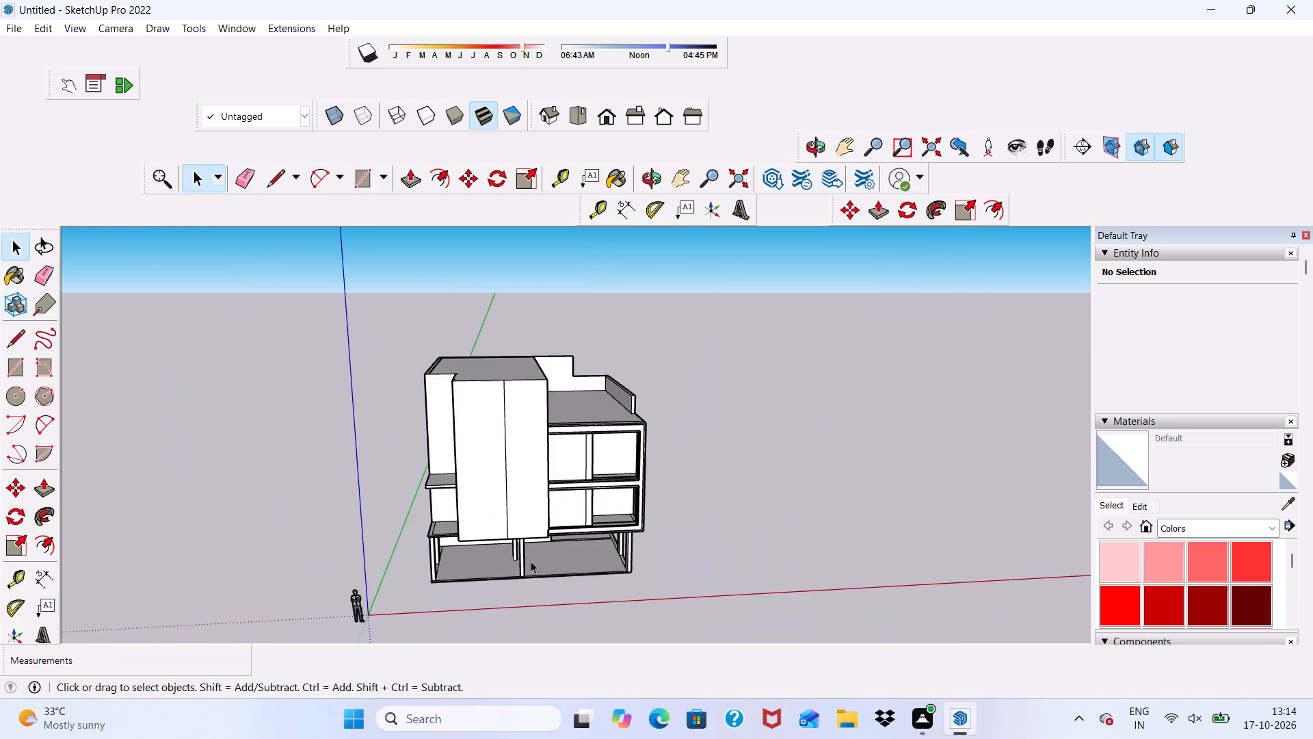
{"action": "middle_click_drag", "start_coordinate": [533, 558], "coordinate": [475, 438]}
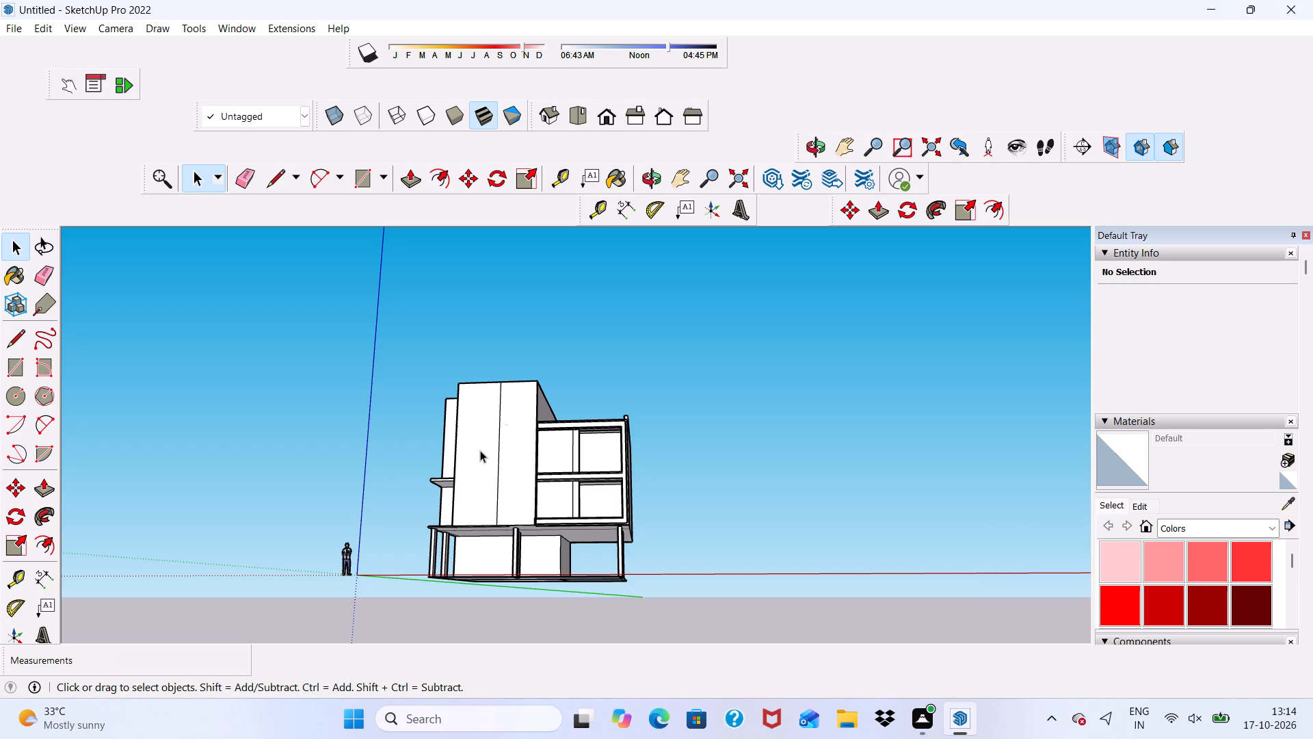
{"action": "scroll", "coordinate": [360, 425], "scroll_direction": "up", "scroll_amount": 5}
{"action": "scroll", "coordinate": [490, 430], "scroll_direction": "down", "scroll_amount": 2}
{"action": "middle_click_drag", "start_coordinate": [497, 471], "coordinate": [718, 536]}
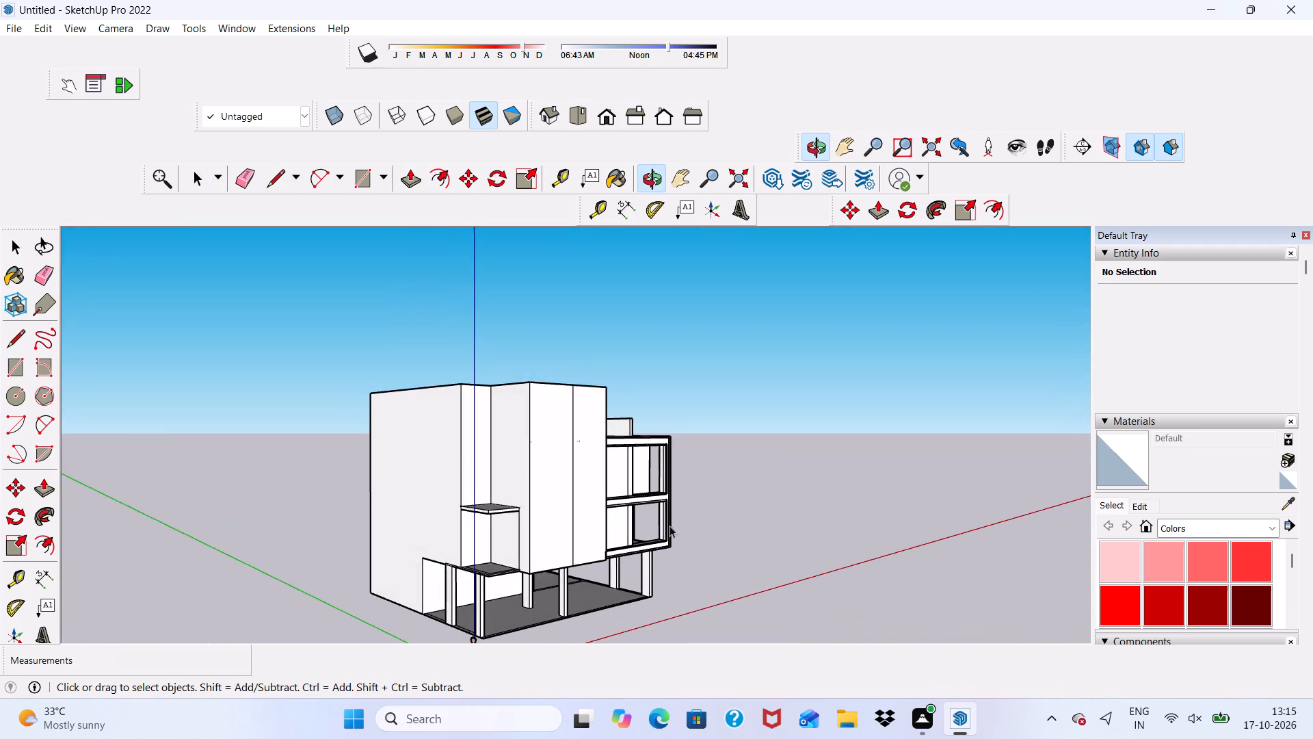
{"action": "scroll", "coordinate": [531, 461], "scroll_direction": "up", "scroll_amount": 6}
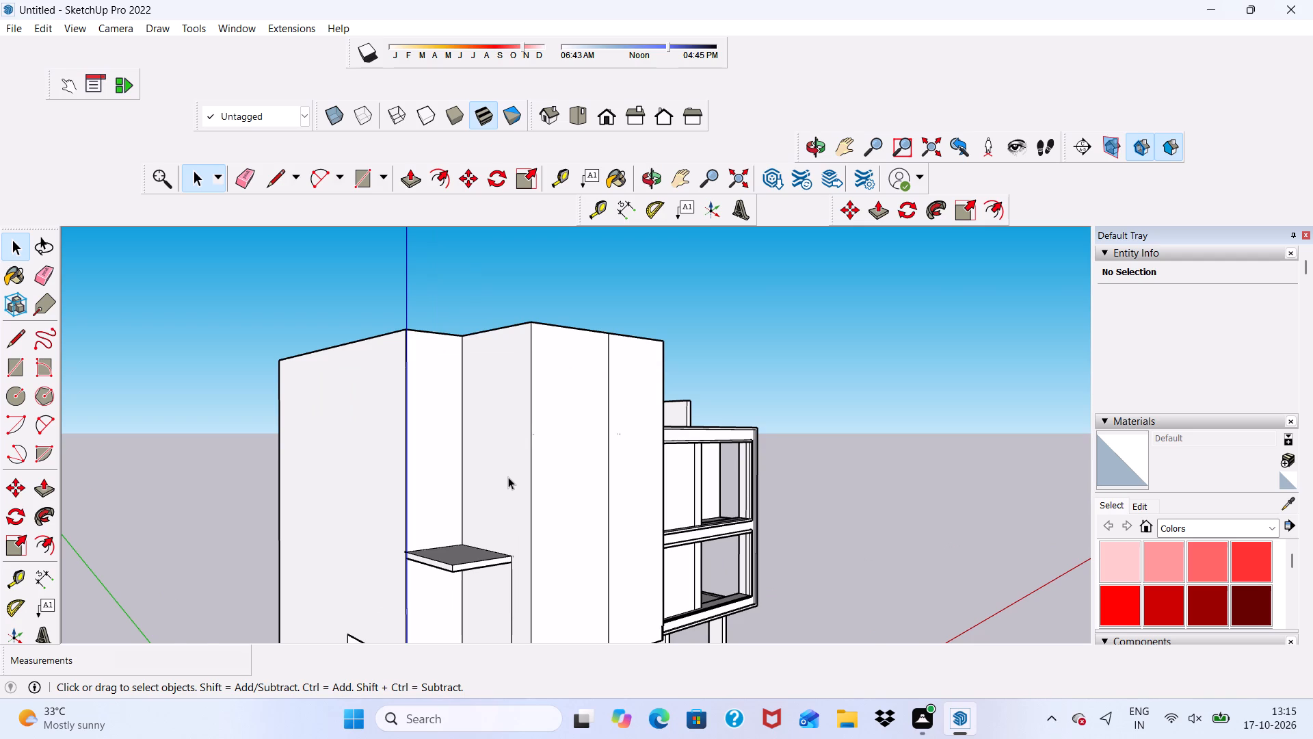
{"action": "scroll", "coordinate": [508, 488], "scroll_direction": "down", "scroll_amount": 2}
{"action": "scroll", "coordinate": [489, 412], "scroll_direction": "up", "scroll_amount": 5}
{"action": "scroll", "coordinate": [499, 426], "scroll_direction": "down", "scroll_amount": 5}
{"action": "middle_click_drag", "start_coordinate": [514, 458], "coordinate": [478, 484]}
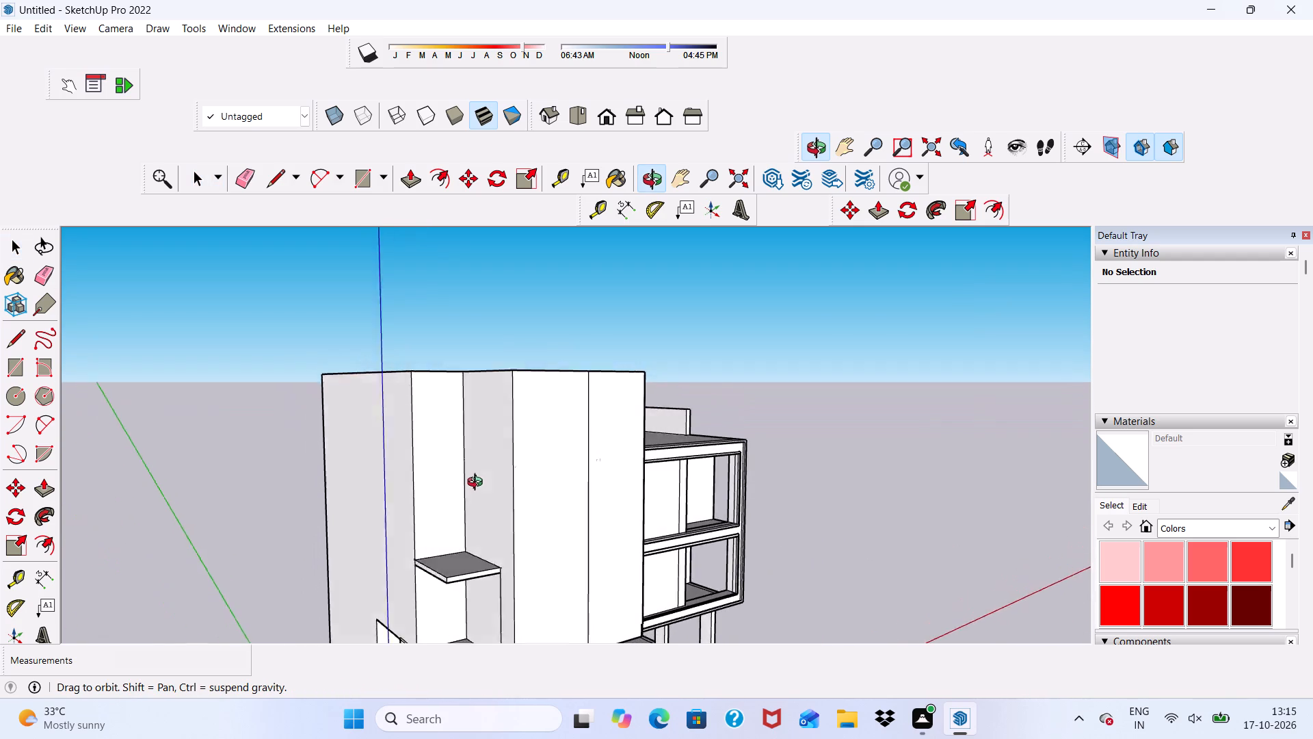
{"action": "middle_click_drag", "start_coordinate": [478, 484], "coordinate": [431, 469]}
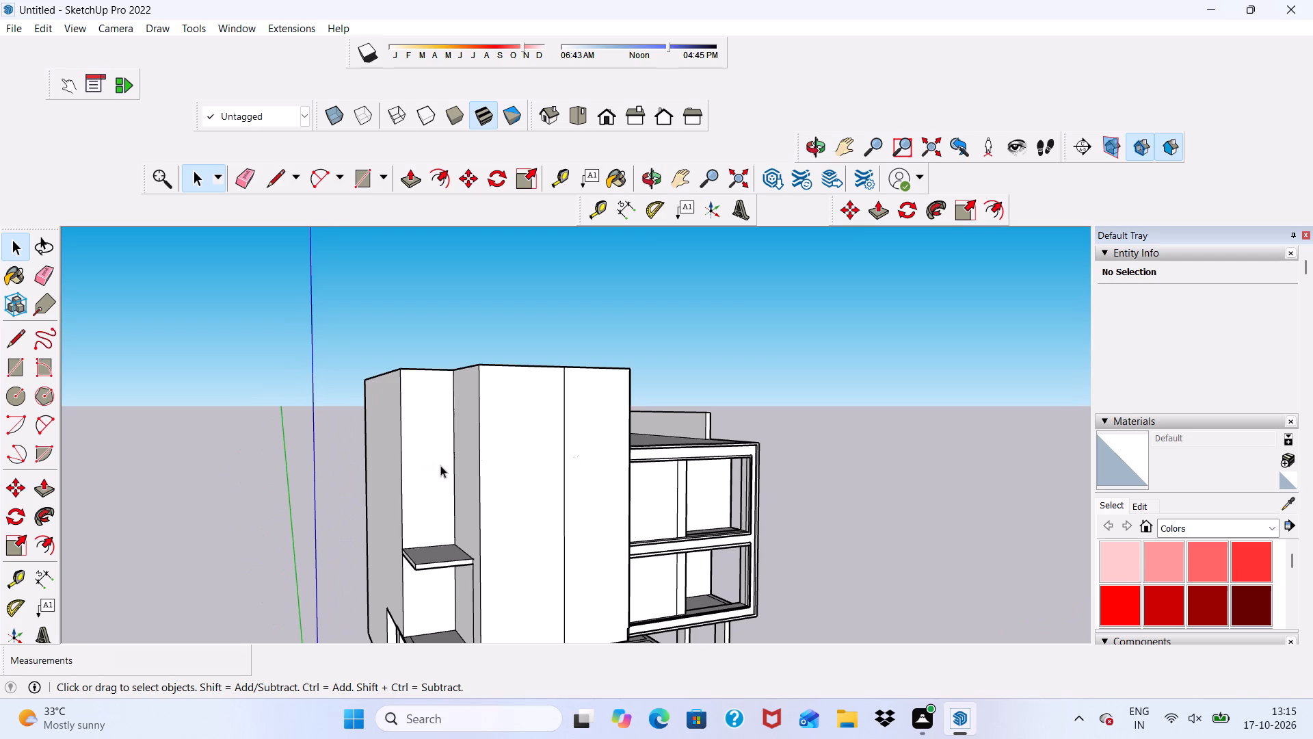
{"action": "middle_click_drag", "start_coordinate": [441, 475], "coordinate": [497, 474]}
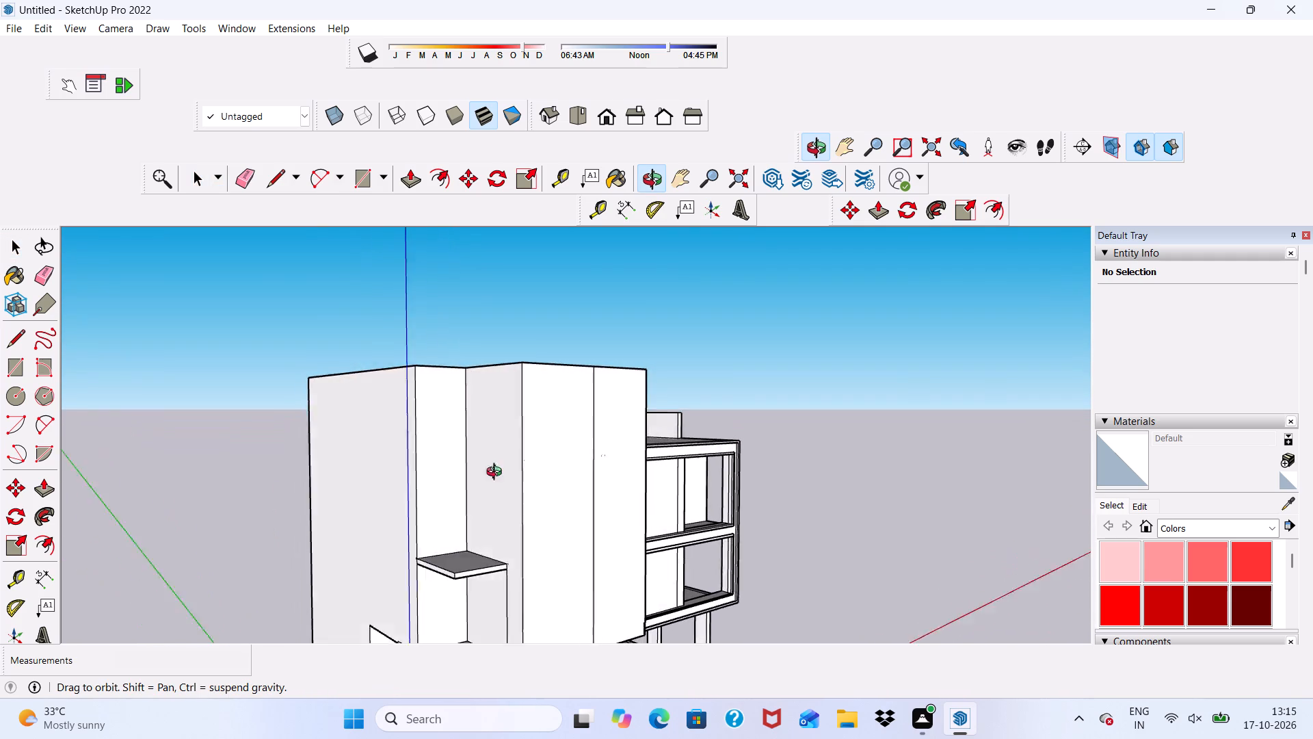
{"action": "middle_click_drag", "start_coordinate": [497, 474], "coordinate": [453, 474]}
{"action": "scroll", "coordinate": [453, 474], "scroll_direction": "up", "scroll_amount": 4}
{"action": "scroll", "coordinate": [443, 458], "scroll_direction": "down", "scroll_amount": 5}
{"action": "middle_click_drag", "start_coordinate": [447, 477], "coordinate": [454, 551]}
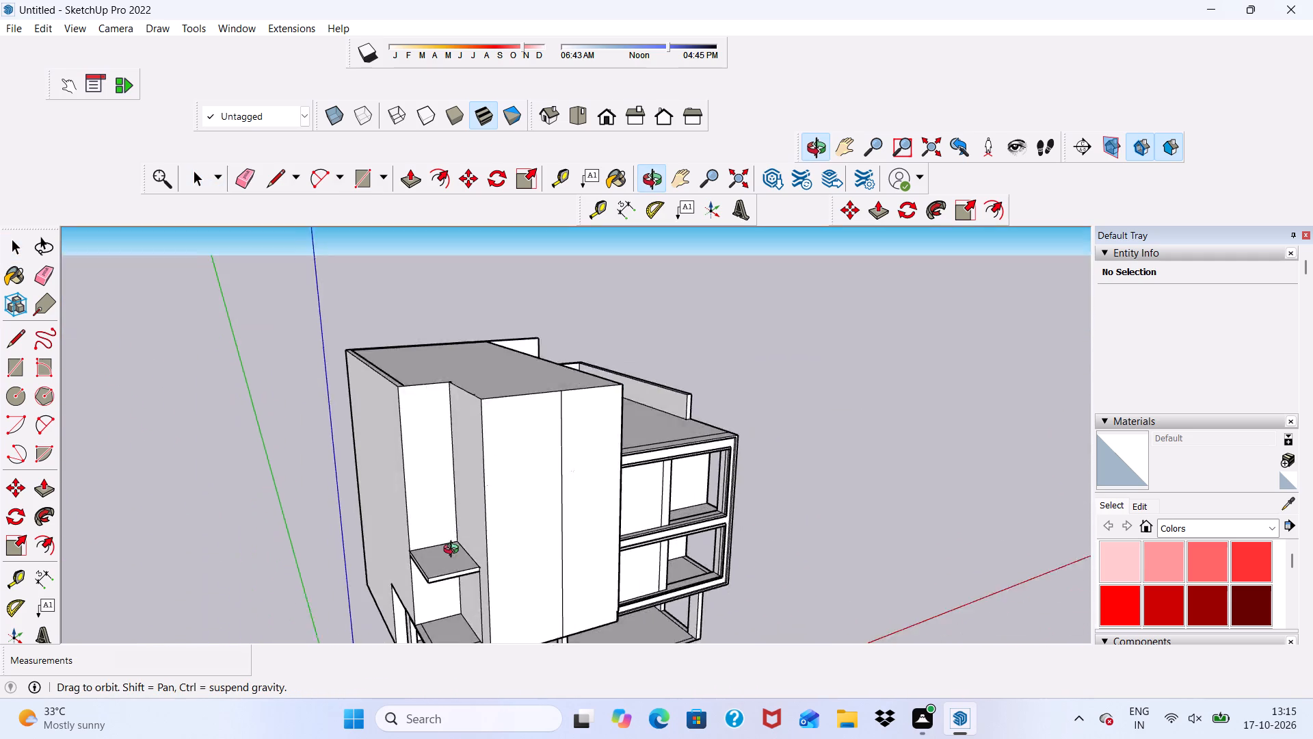
{"action": "middle_click_drag", "start_coordinate": [454, 551], "coordinate": [438, 557]}
Draw a 9" by 9" square at the outer front corner of the lower projecting slab in the side recess.
{"action": "scroll", "coordinate": [420, 421], "scroll_direction": "up", "scroll_amount": 2}
{"action": "scroll", "coordinate": [416, 393], "scroll_direction": "down", "scroll_amount": 5}
{"action": "scroll", "coordinate": [444, 623], "scroll_direction": "up", "scroll_amount": 12}
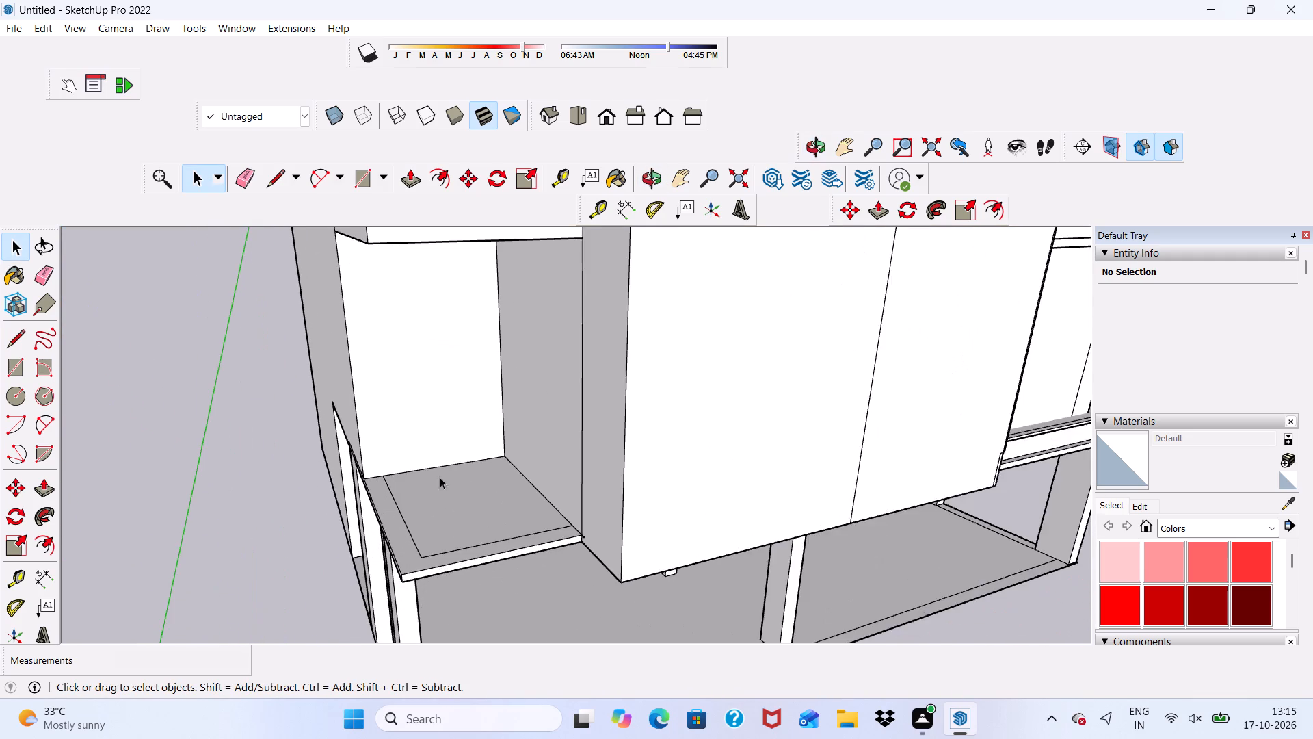
{"action": "scroll", "coordinate": [449, 292], "scroll_direction": "up", "scroll_amount": 1}
{"action": "left_click", "coordinate": [350, 179]}
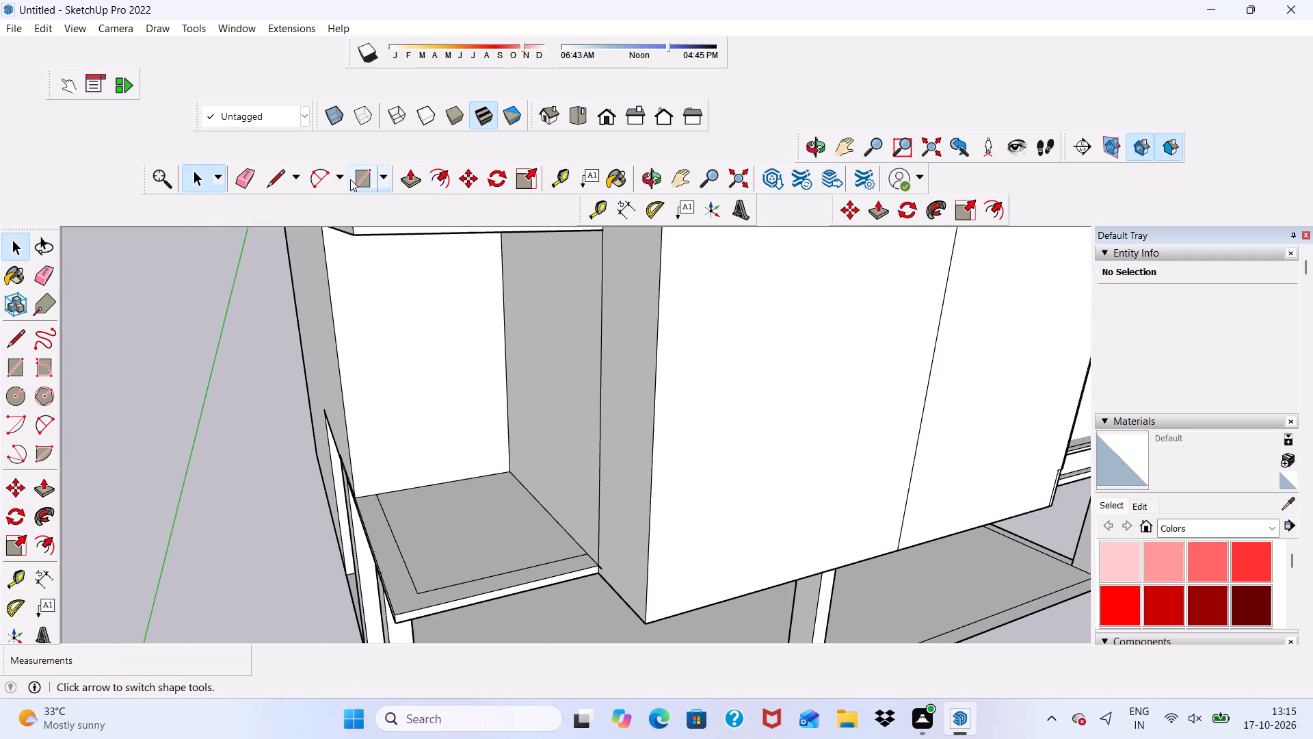
{"action": "scroll", "coordinate": [382, 301], "scroll_direction": "down", "scroll_amount": 5}
{"action": "middle_click_drag", "start_coordinate": [414, 464], "coordinate": [404, 497]}
{"action": "scroll", "coordinate": [396, 543], "scroll_direction": "up", "scroll_amount": 7}
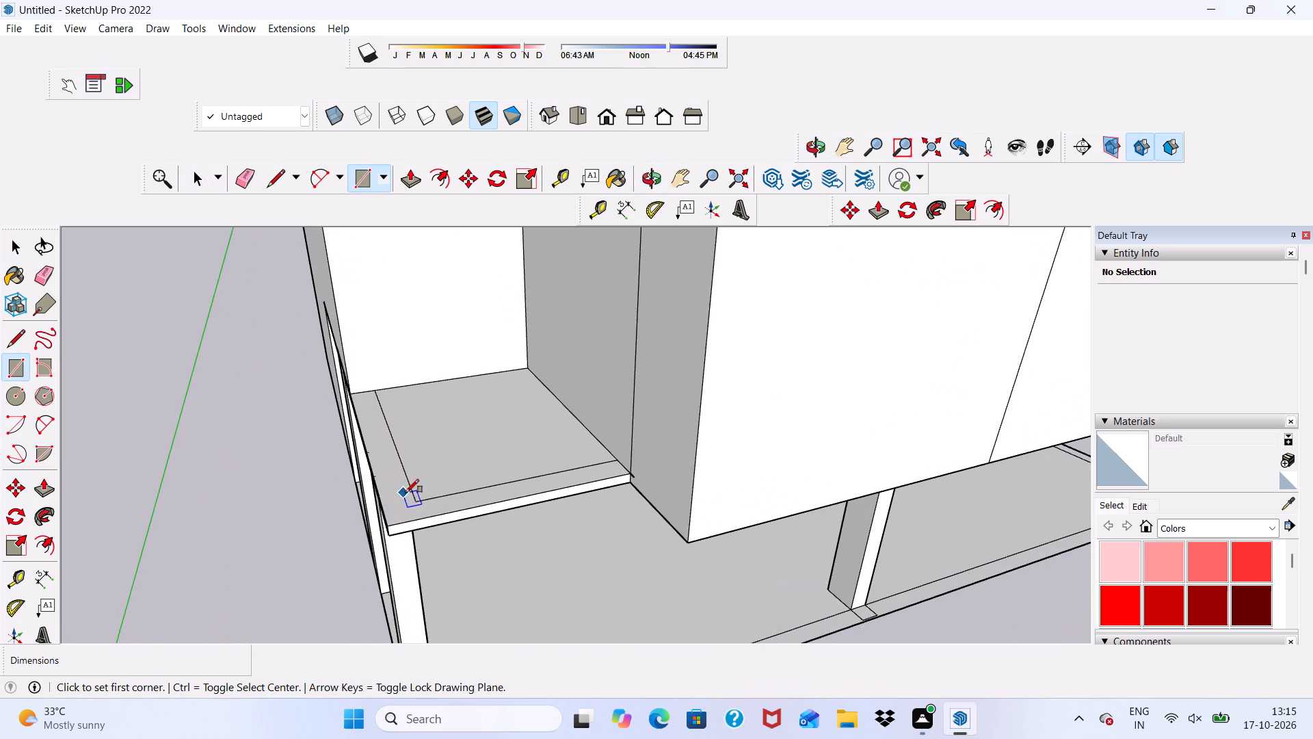
{"action": "left_click", "coordinate": [414, 502]}
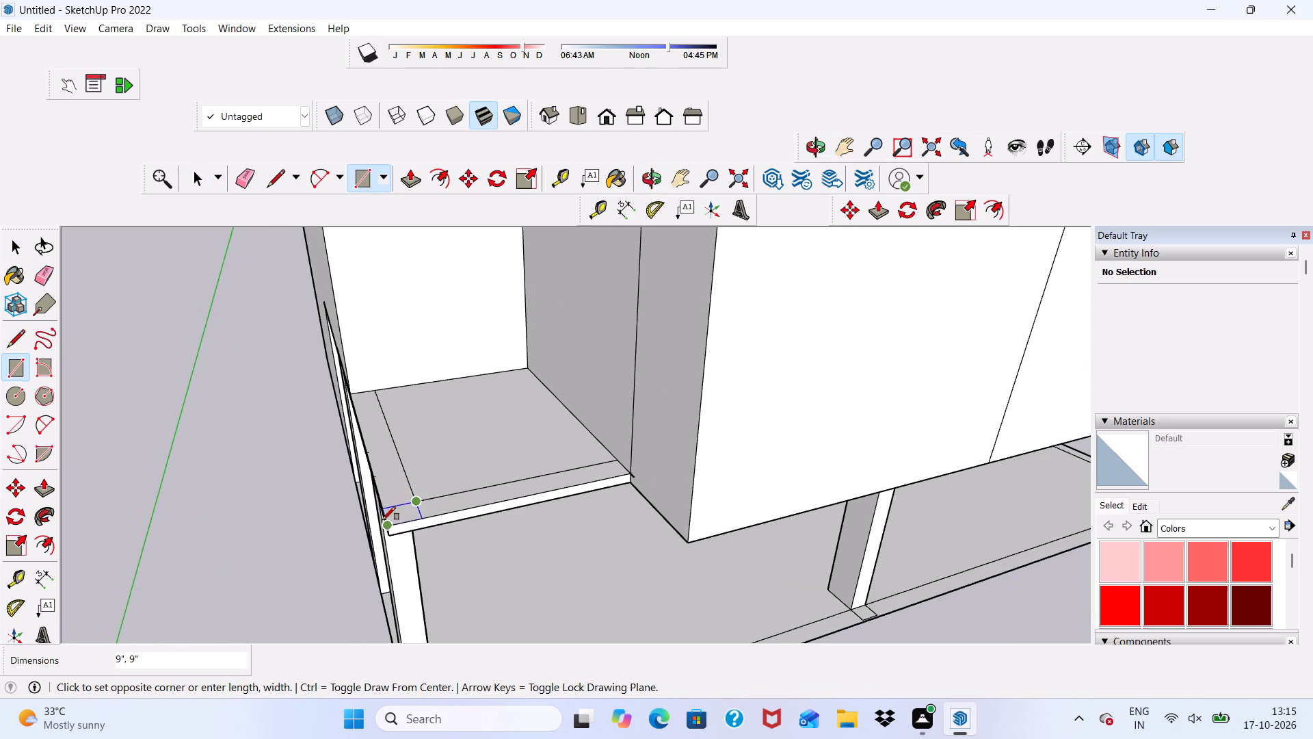
{"action": "left_click", "coordinate": [386, 523]}
{"action": "key", "text": "space"}
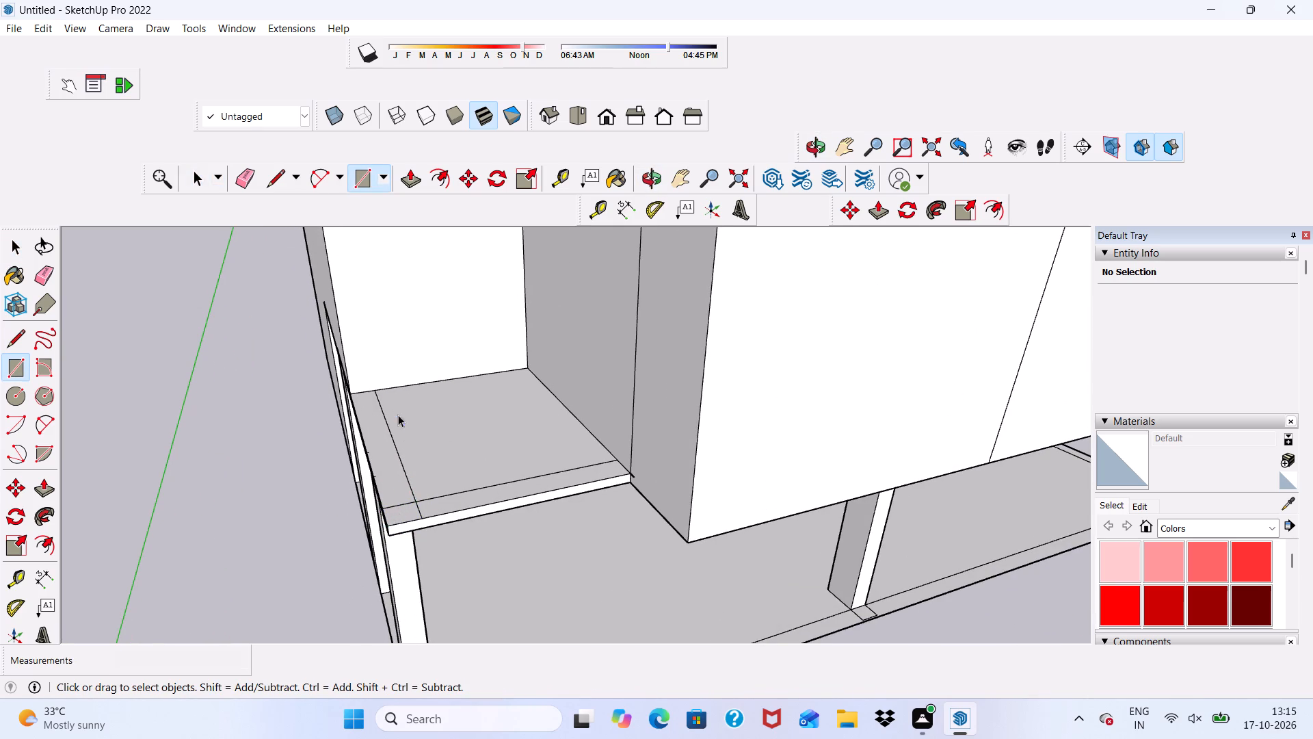
Push/Pull the 9" corner square on the lower slab upward by 10' to form a column.
{"action": "left_click", "coordinate": [408, 521]}
{"action": "left_click", "coordinate": [408, 512]}
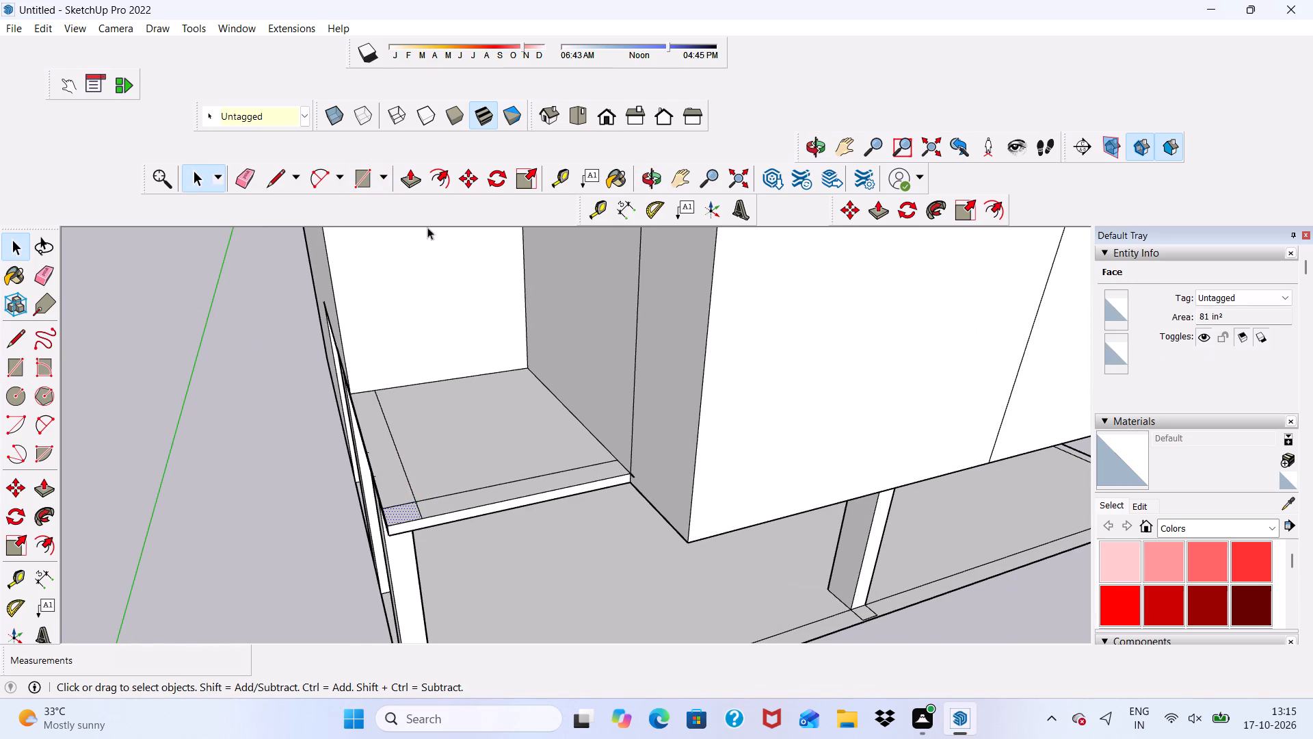
{"action": "left_click", "coordinate": [411, 185]}
{"action": "scroll", "coordinate": [435, 399], "scroll_direction": "up", "scroll_amount": 2}
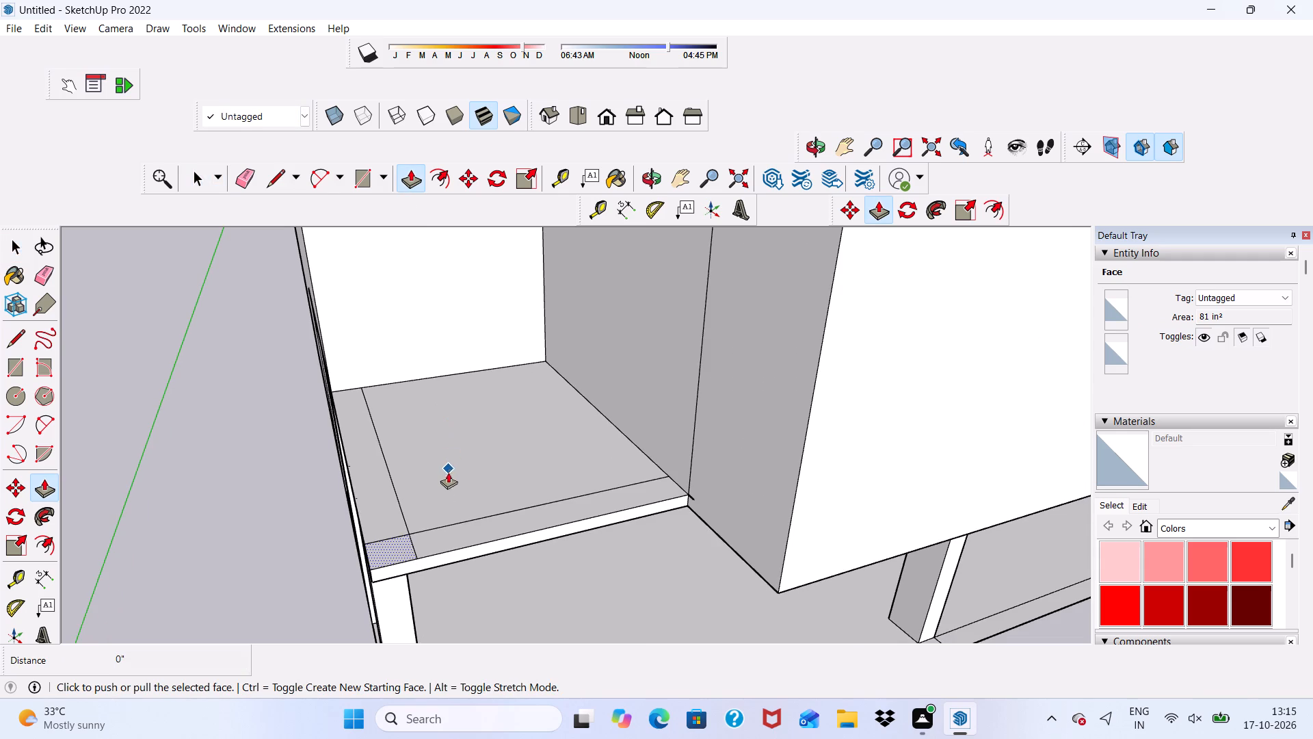
{"action": "left_click", "coordinate": [380, 546]}
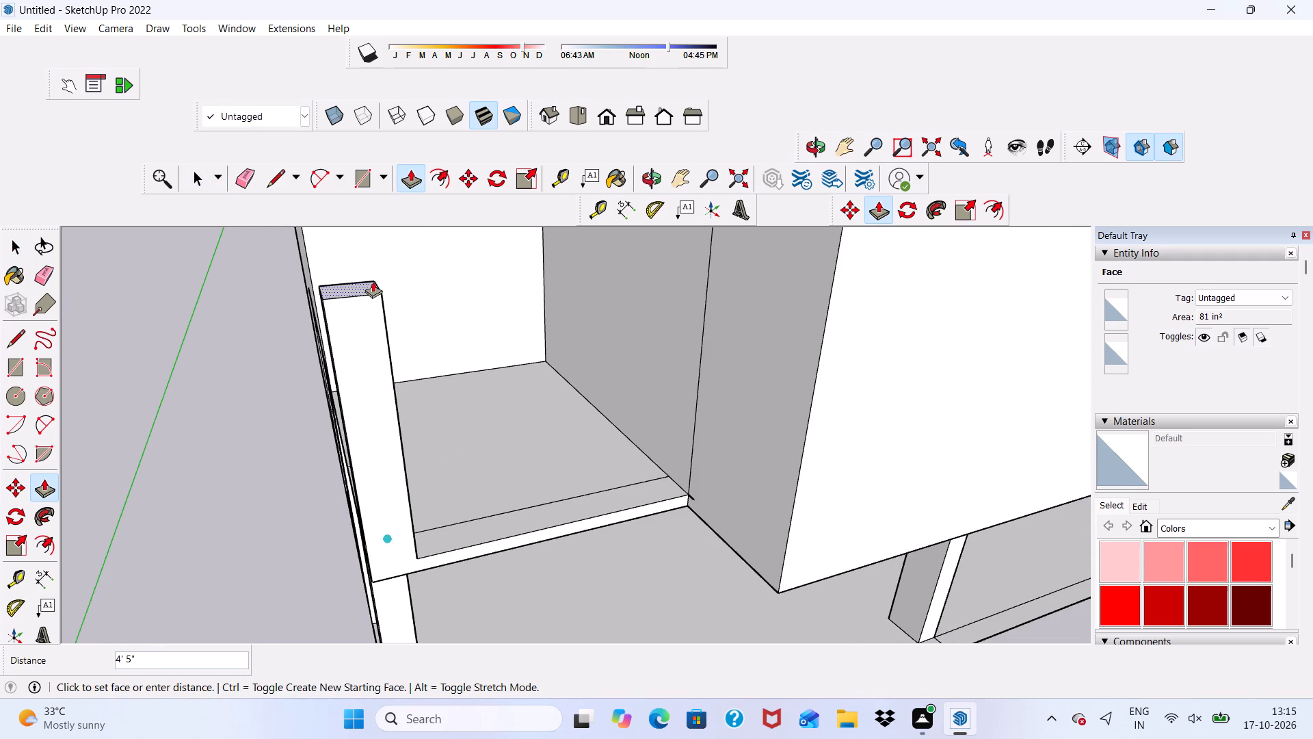
{"action": "type", "text": "10'"}
{"action": "key", "text": "Return"}
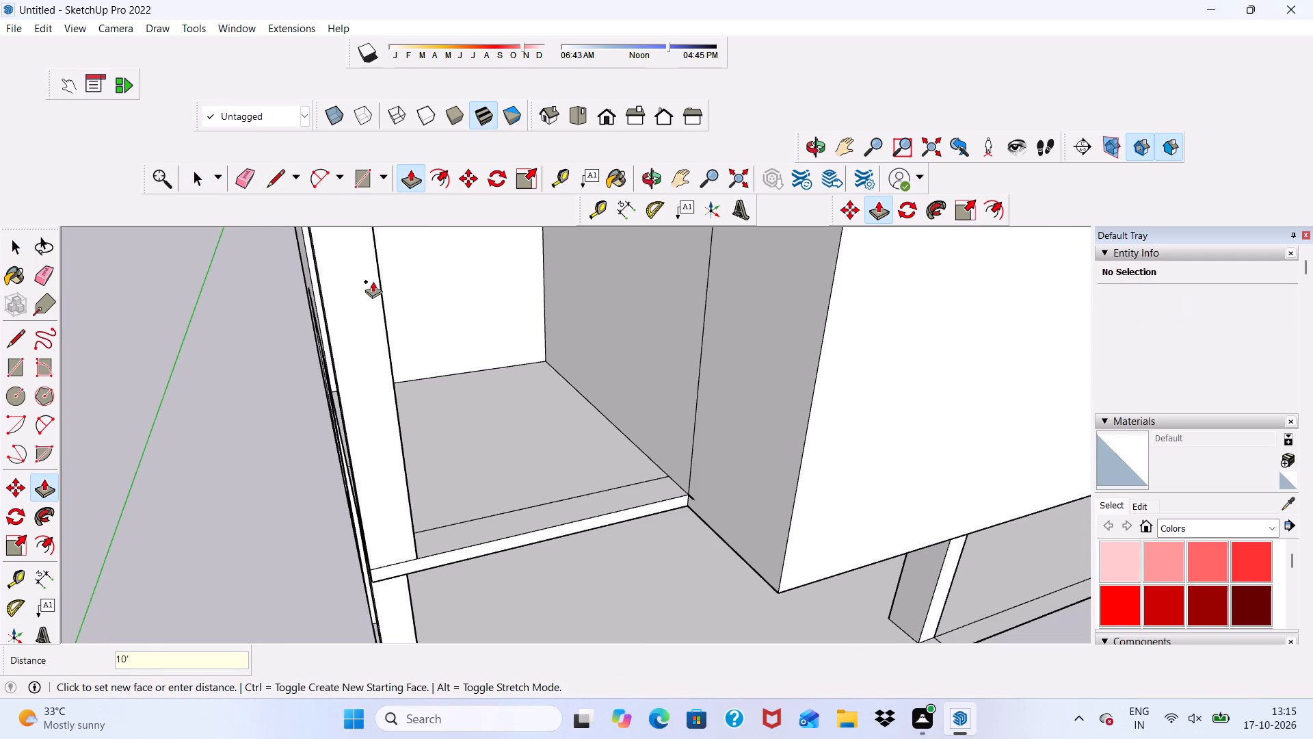
{"action": "key", "text": "space"}
Examine the new corner column between the side slabs from several angles.
{"action": "scroll", "coordinate": [283, 318], "scroll_direction": "down", "scroll_amount": 14}
{"action": "scroll", "coordinate": [490, 379], "scroll_direction": "up", "scroll_amount": 1}
{"action": "middle_click_drag", "start_coordinate": [524, 381], "coordinate": [620, 369]}
{"action": "scroll", "coordinate": [630, 390], "scroll_direction": "down", "scroll_amount": 3}
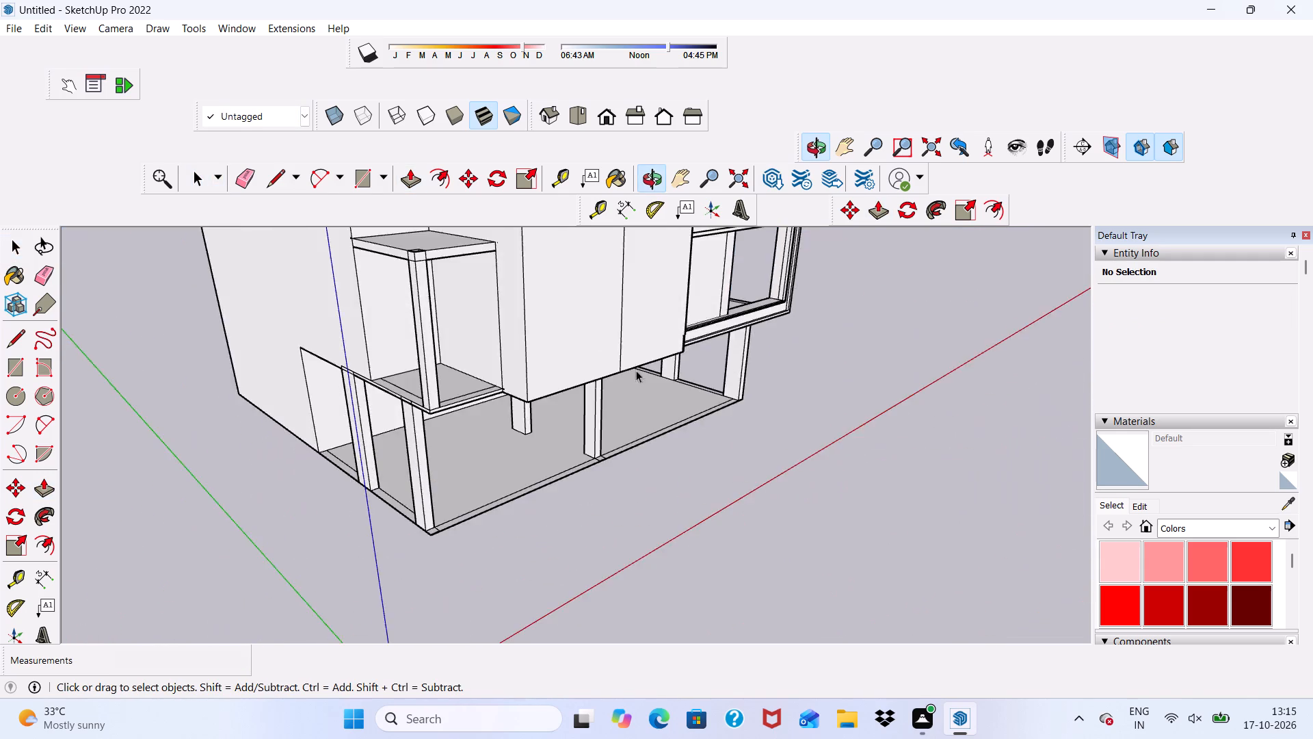
{"action": "scroll", "coordinate": [636, 370], "scroll_direction": "down", "scroll_amount": 8}
{"action": "middle_click_drag", "start_coordinate": [574, 368], "coordinate": [475, 338]}
{"action": "scroll", "coordinate": [559, 389], "scroll_direction": "up", "scroll_amount": 11}
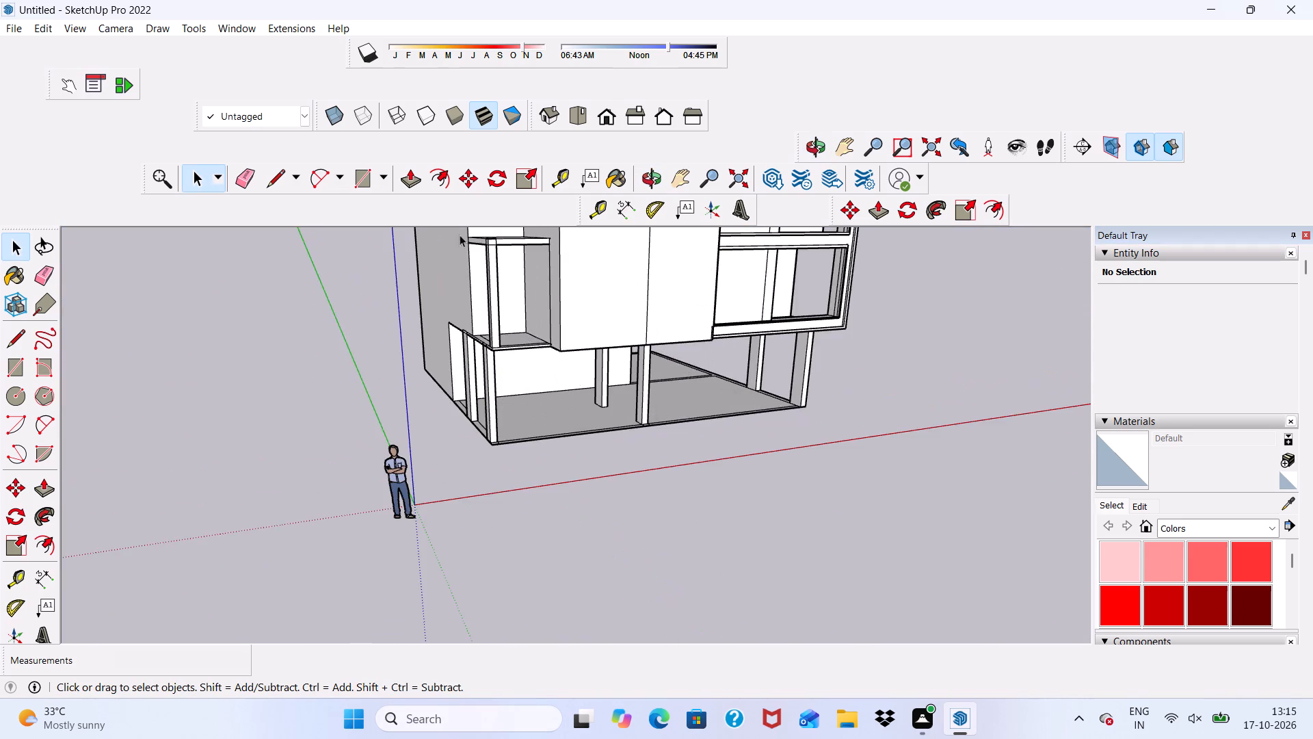
{"action": "scroll", "coordinate": [474, 263], "scroll_direction": "down", "scroll_amount": 4}
{"action": "middle_click_drag", "start_coordinate": [518, 347], "coordinate": [526, 460]}
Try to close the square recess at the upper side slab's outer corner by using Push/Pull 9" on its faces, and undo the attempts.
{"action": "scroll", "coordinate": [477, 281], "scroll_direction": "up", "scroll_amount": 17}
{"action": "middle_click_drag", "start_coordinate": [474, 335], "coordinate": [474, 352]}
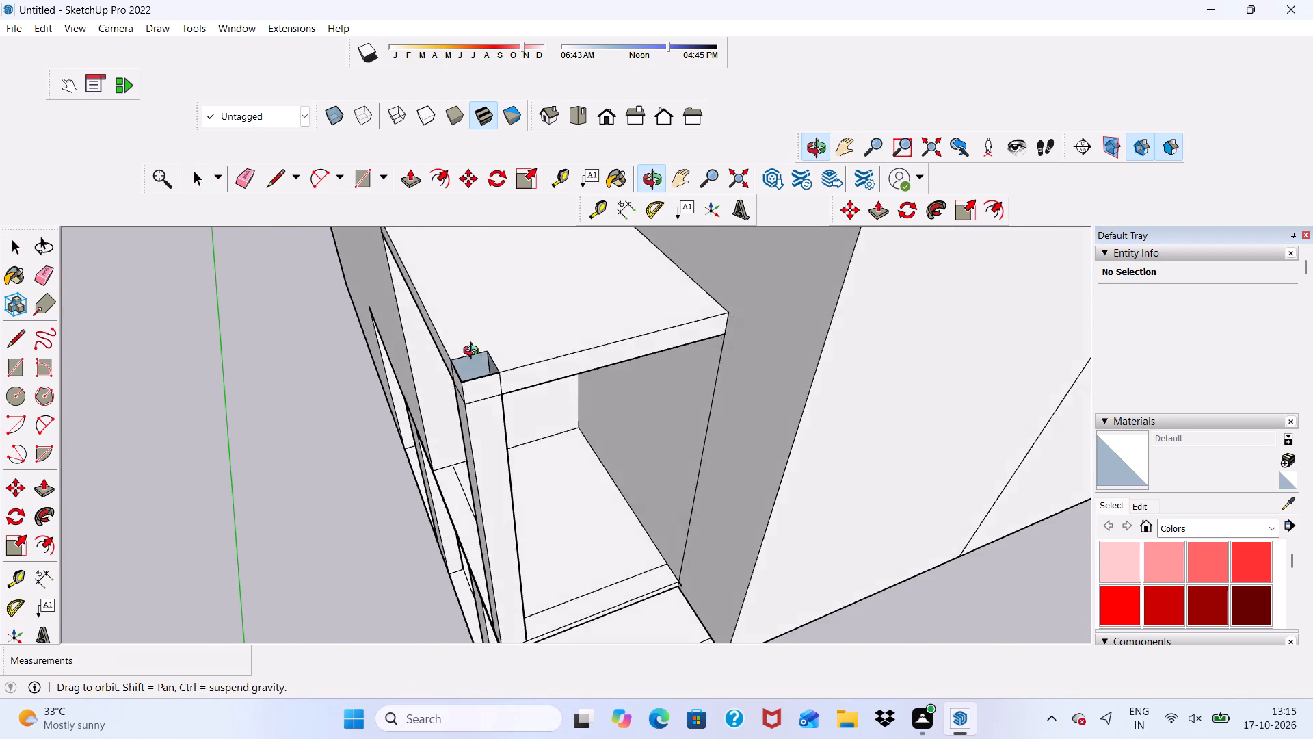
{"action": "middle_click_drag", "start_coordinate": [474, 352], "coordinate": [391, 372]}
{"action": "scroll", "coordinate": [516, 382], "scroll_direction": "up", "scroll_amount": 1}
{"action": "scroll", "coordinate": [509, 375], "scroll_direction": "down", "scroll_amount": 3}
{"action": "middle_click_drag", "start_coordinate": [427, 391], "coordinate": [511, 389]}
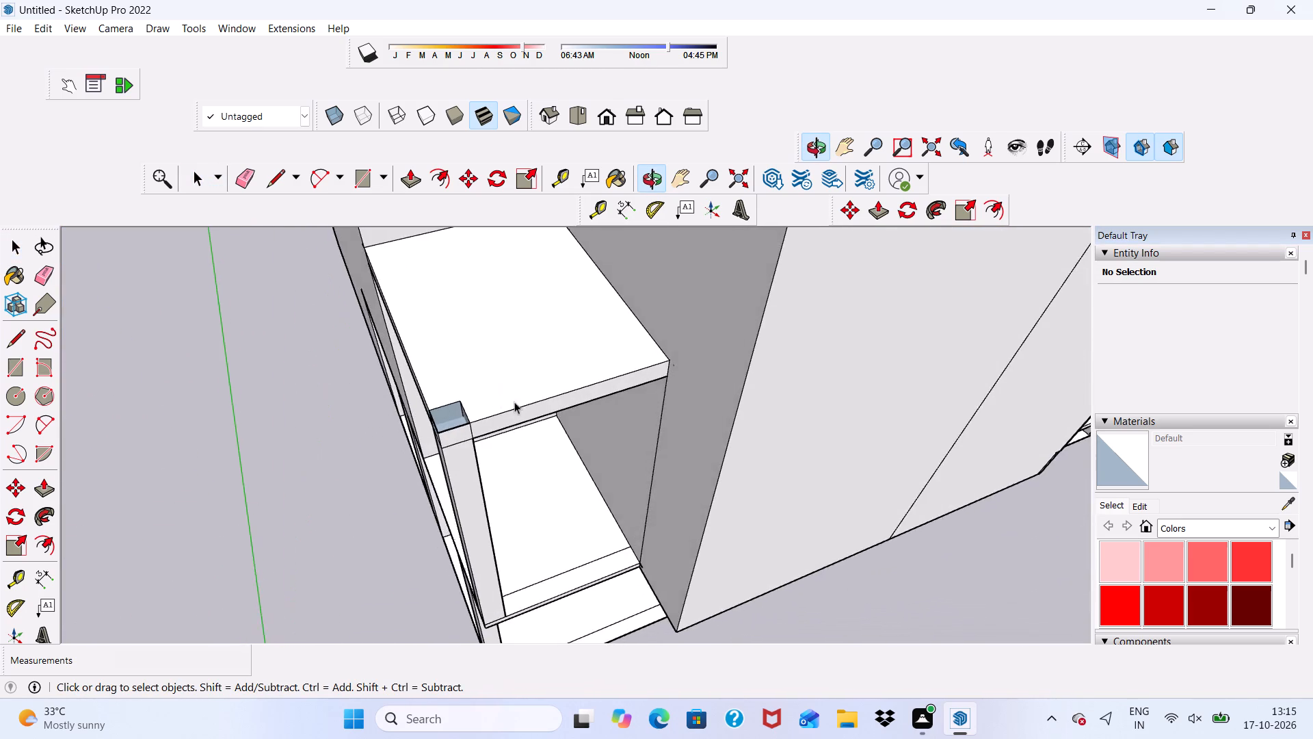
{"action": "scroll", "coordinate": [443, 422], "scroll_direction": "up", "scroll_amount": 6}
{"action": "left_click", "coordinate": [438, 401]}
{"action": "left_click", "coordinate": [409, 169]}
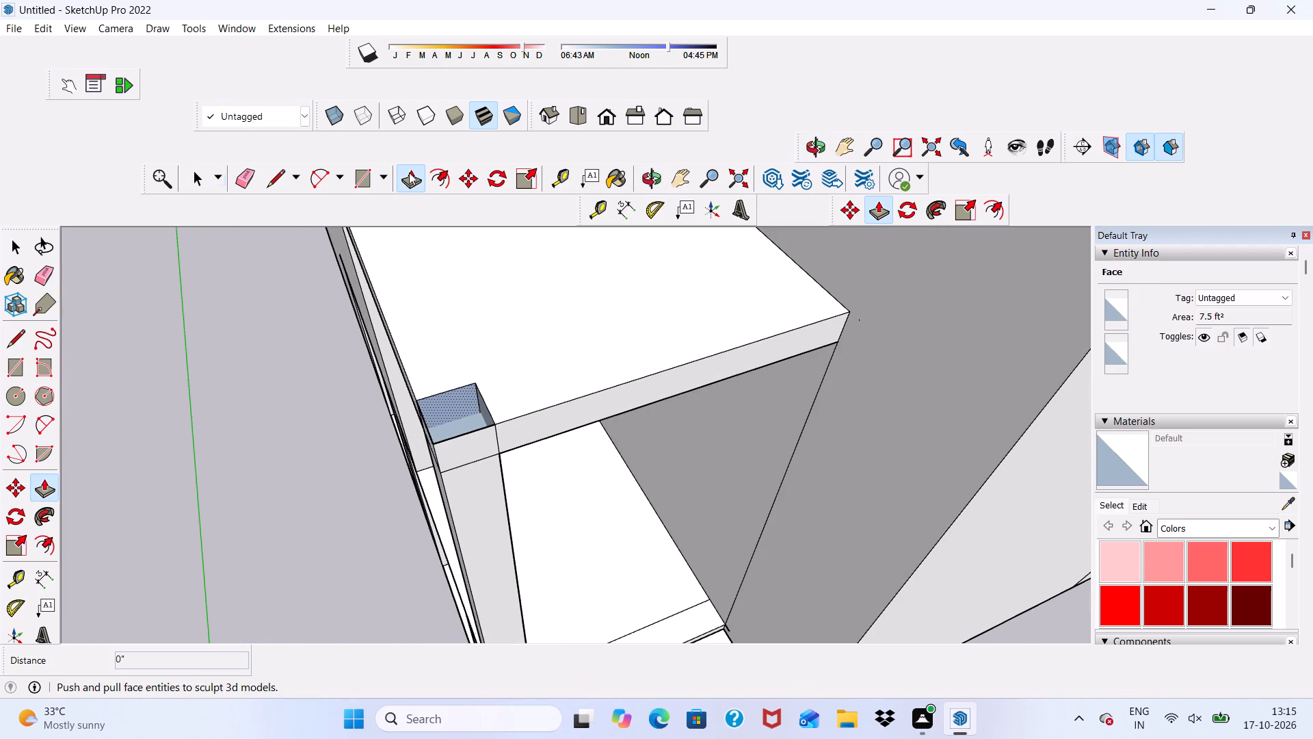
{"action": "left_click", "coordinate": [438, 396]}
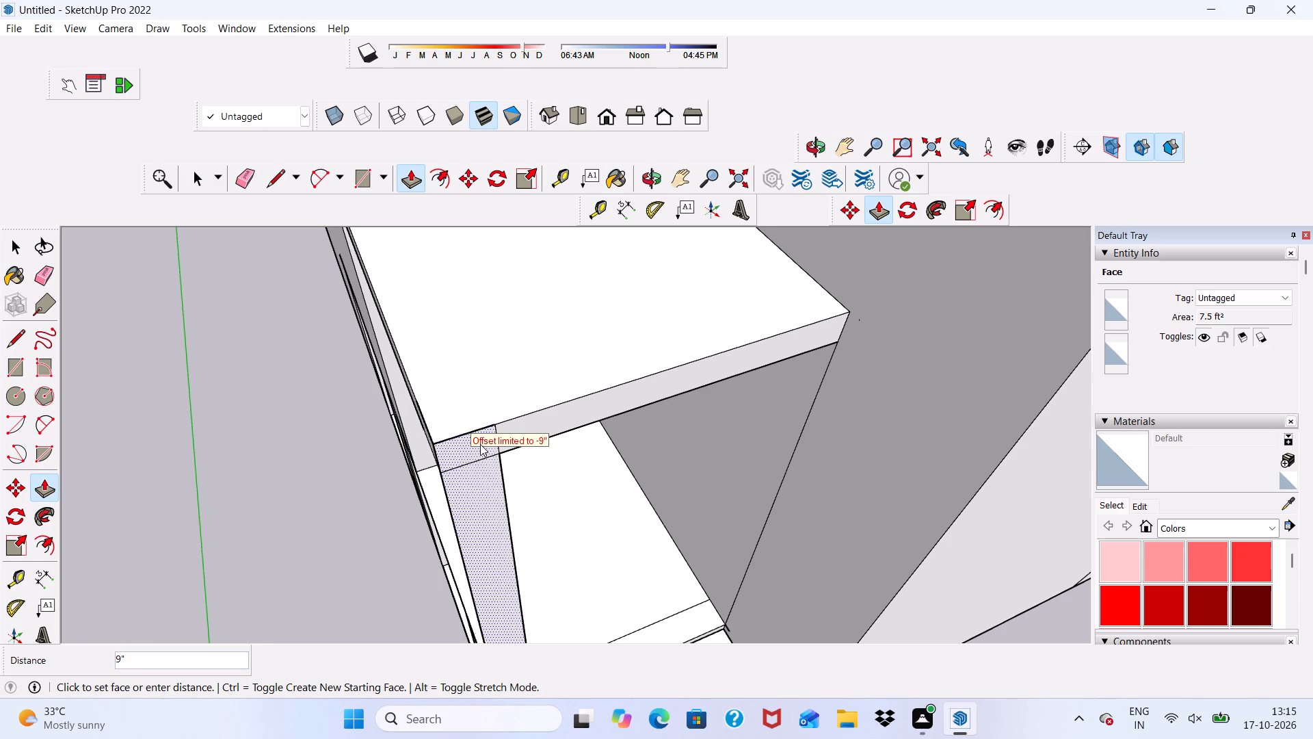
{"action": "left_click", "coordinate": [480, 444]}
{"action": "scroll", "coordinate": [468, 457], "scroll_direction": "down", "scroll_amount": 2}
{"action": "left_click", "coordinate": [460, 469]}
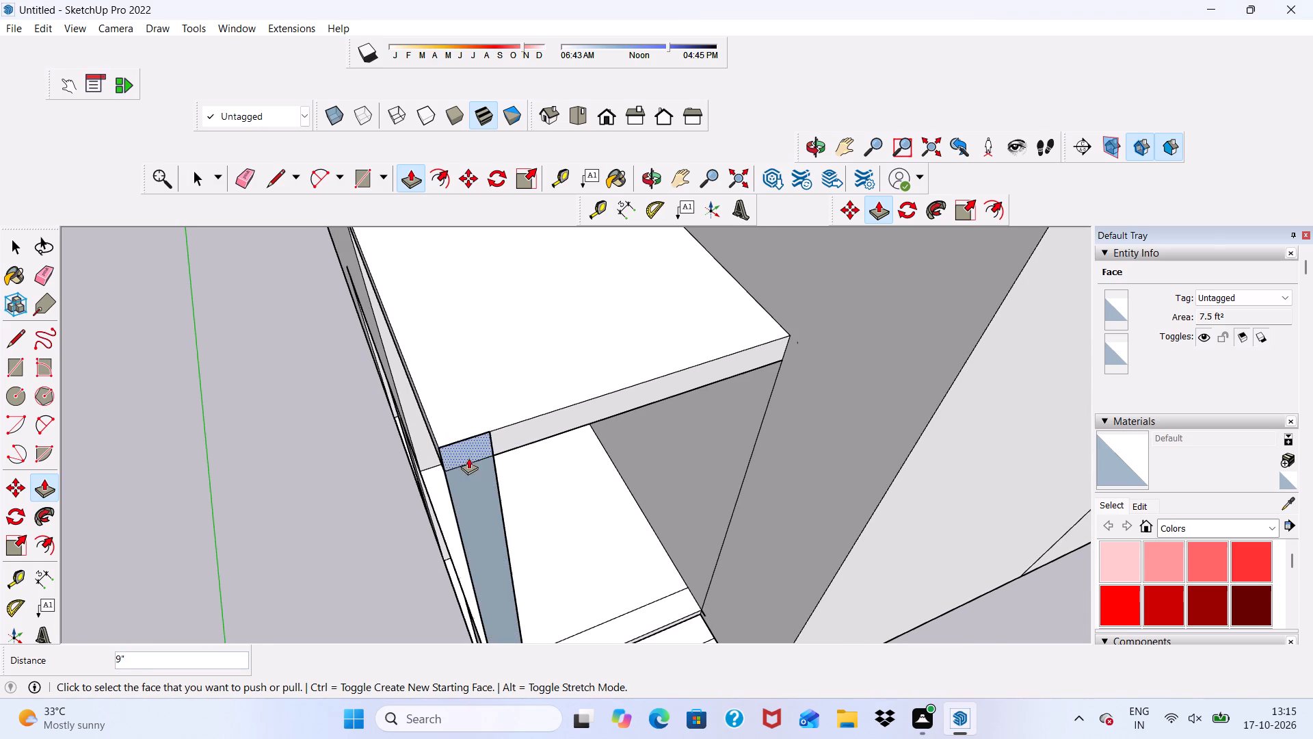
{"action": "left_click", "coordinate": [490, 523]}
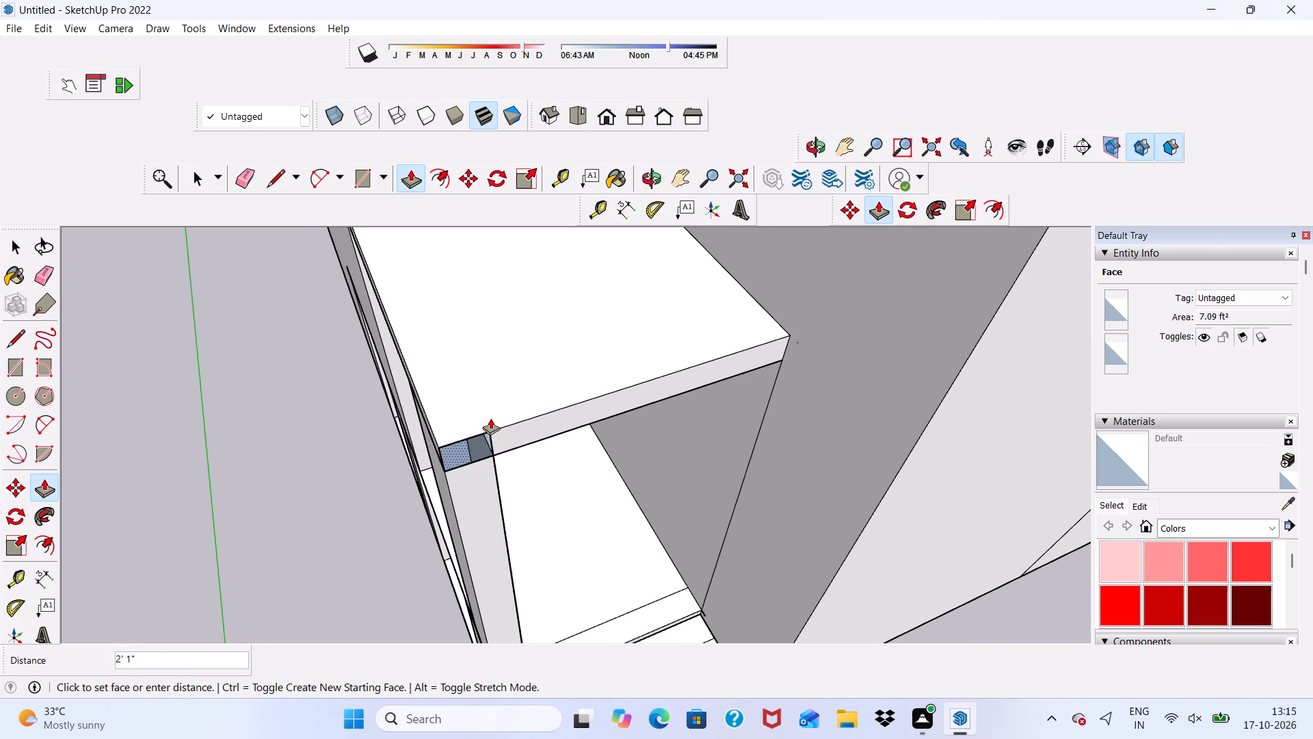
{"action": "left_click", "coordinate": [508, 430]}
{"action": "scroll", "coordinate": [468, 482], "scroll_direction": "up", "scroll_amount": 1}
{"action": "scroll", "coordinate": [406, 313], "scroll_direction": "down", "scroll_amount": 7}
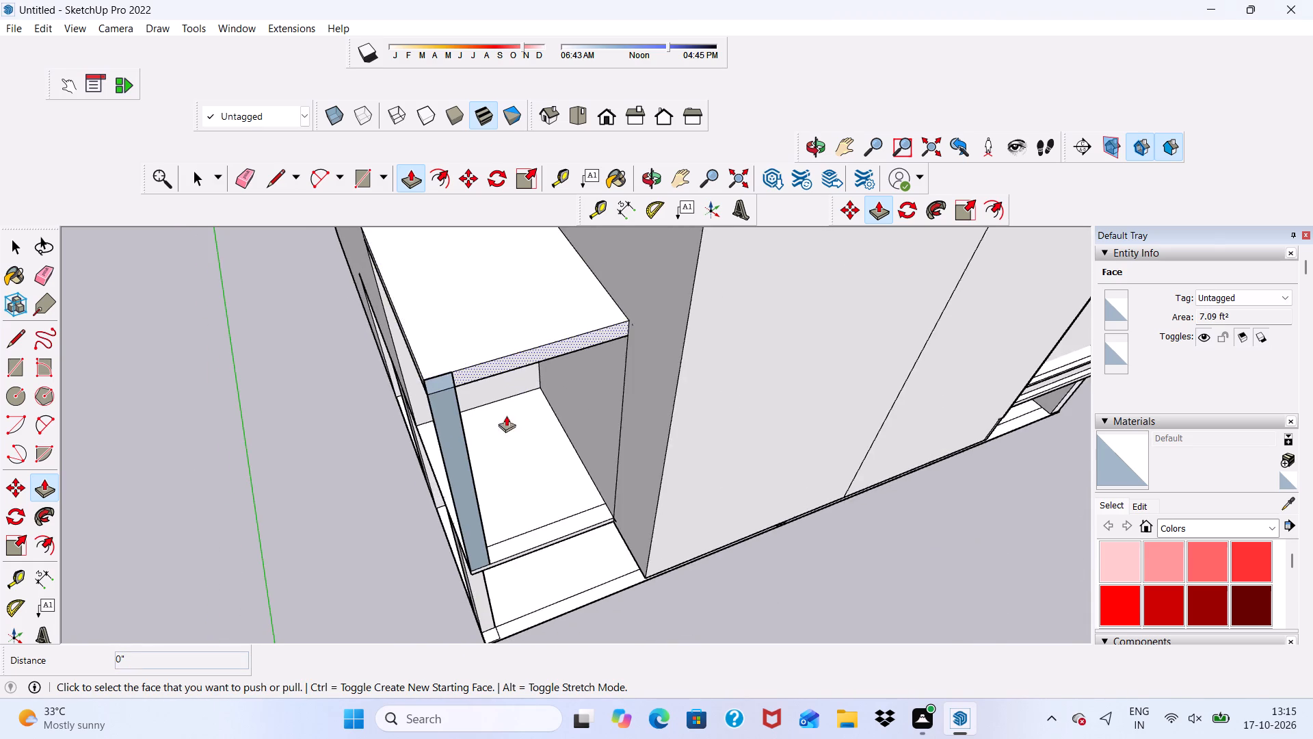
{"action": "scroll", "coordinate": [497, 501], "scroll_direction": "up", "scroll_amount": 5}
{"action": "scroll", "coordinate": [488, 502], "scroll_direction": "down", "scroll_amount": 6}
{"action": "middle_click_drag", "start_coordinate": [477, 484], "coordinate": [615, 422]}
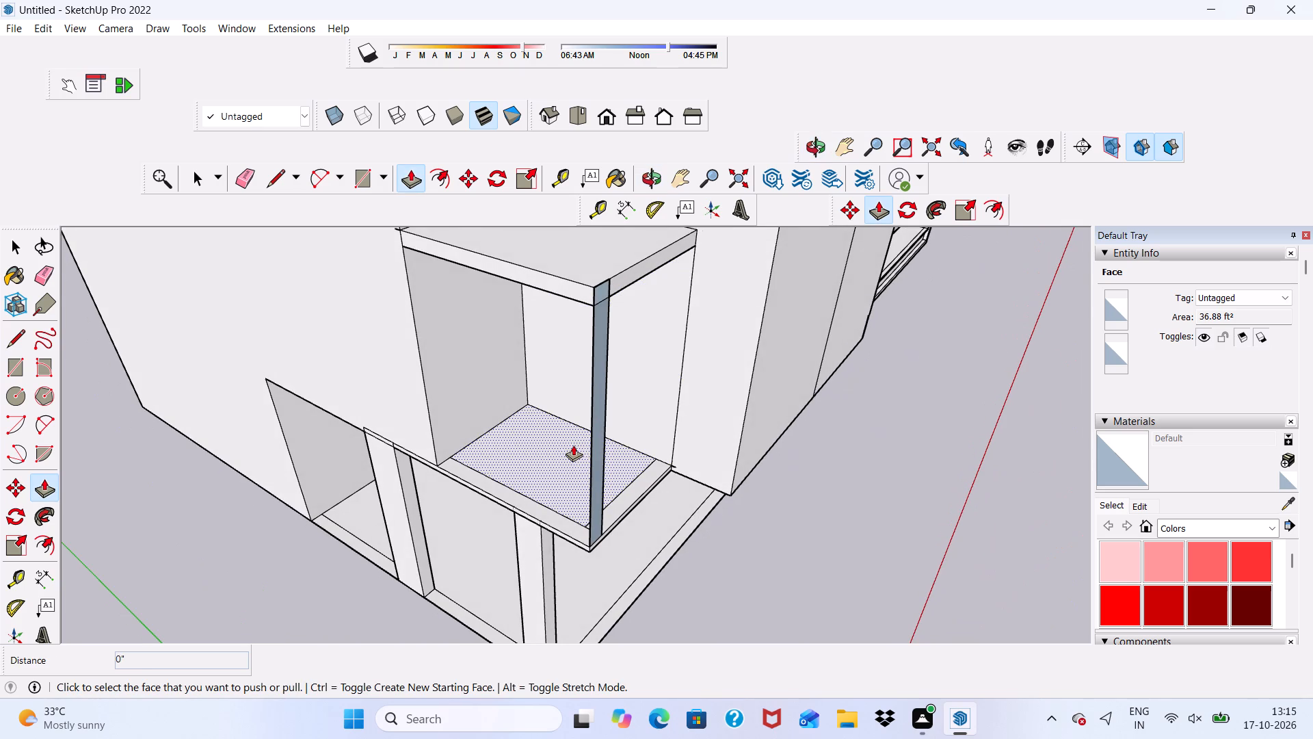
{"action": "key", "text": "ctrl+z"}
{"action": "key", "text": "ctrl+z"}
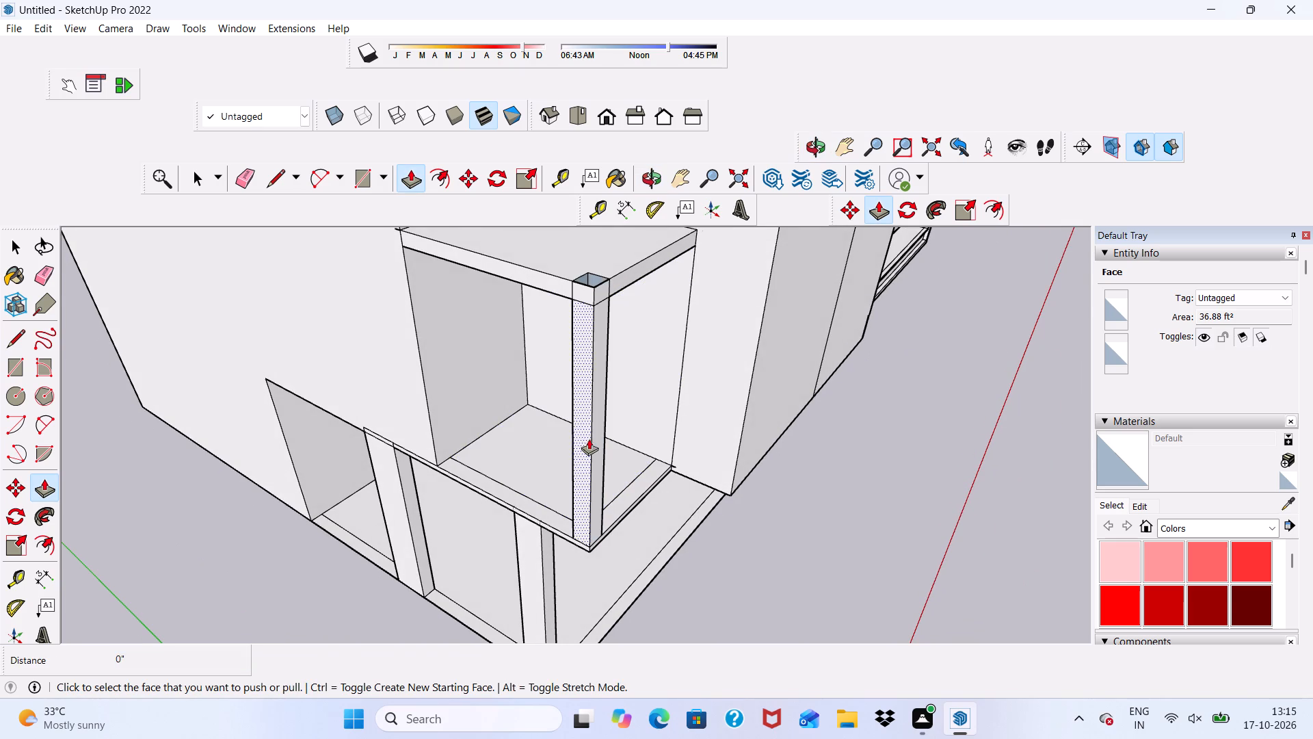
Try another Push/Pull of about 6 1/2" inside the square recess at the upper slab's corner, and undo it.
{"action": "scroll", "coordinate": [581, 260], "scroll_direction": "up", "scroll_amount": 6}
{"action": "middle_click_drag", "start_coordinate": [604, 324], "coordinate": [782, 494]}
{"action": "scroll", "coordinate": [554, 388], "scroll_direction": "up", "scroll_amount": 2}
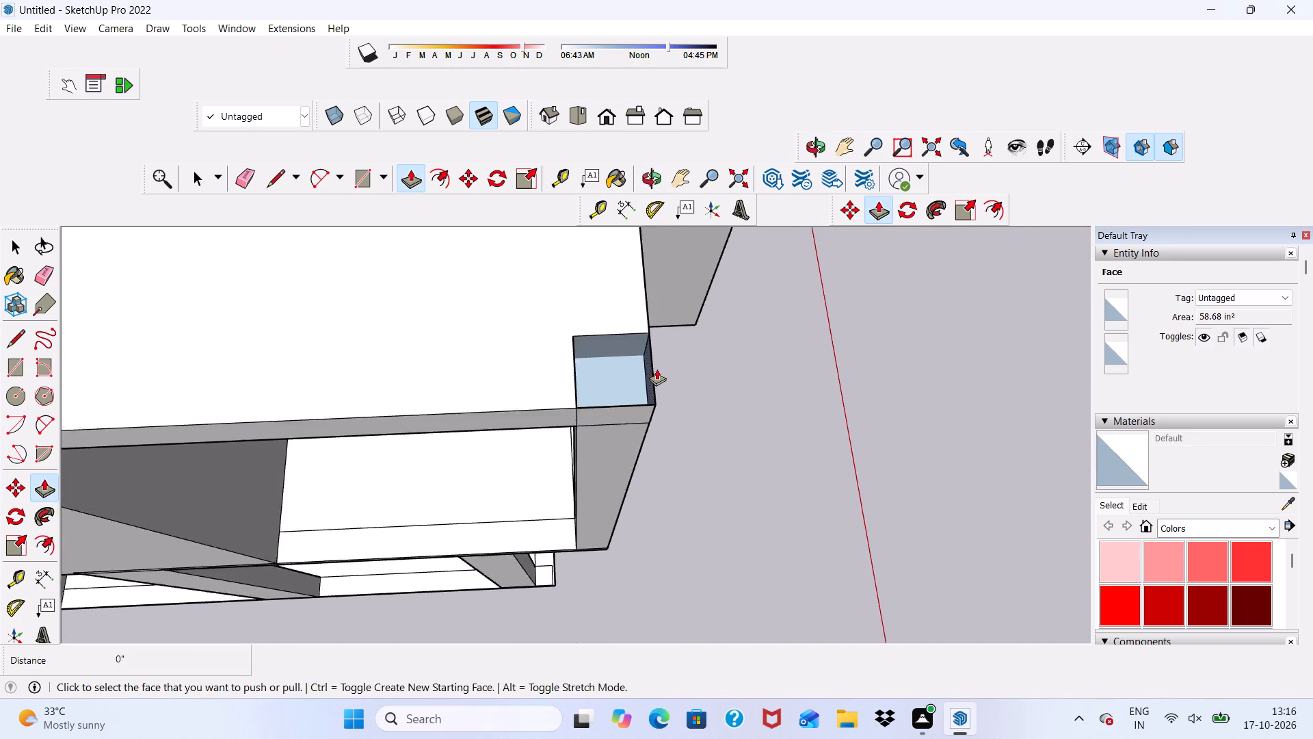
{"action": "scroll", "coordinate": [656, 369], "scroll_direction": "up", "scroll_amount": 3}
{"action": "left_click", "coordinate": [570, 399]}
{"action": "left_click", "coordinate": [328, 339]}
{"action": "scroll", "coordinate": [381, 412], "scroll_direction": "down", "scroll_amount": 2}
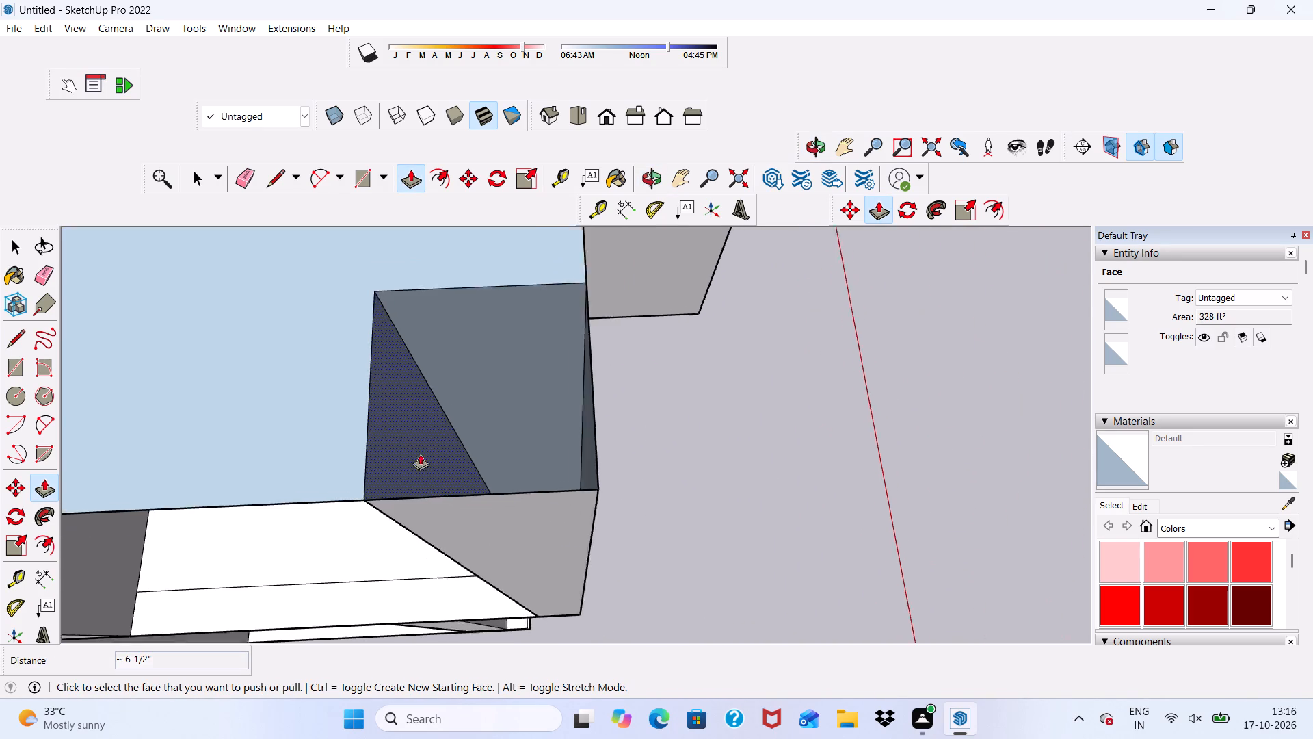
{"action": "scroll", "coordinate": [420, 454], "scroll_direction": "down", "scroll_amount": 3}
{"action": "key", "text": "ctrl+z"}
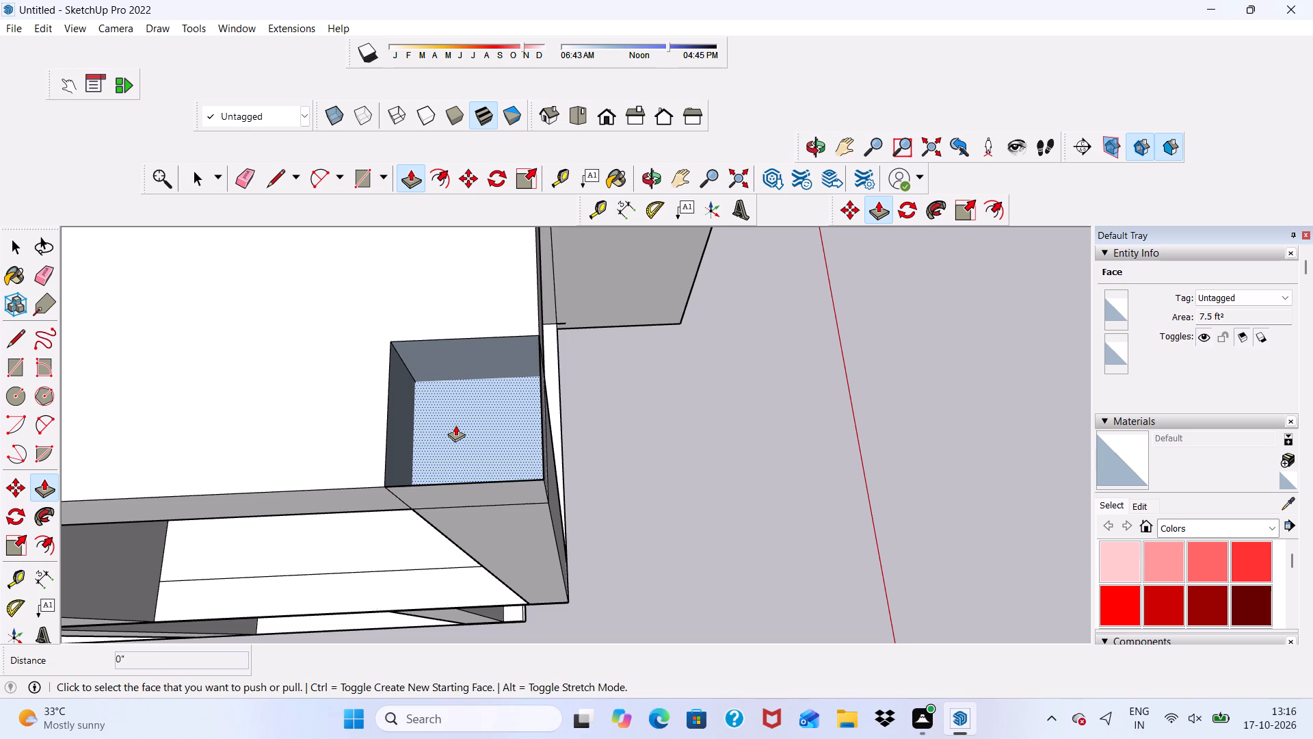
Push/Pull the bottom of the upper slab's square corner recess up about 6 11/16", flush with the slab's top.
{"action": "left_click", "coordinate": [456, 427]}
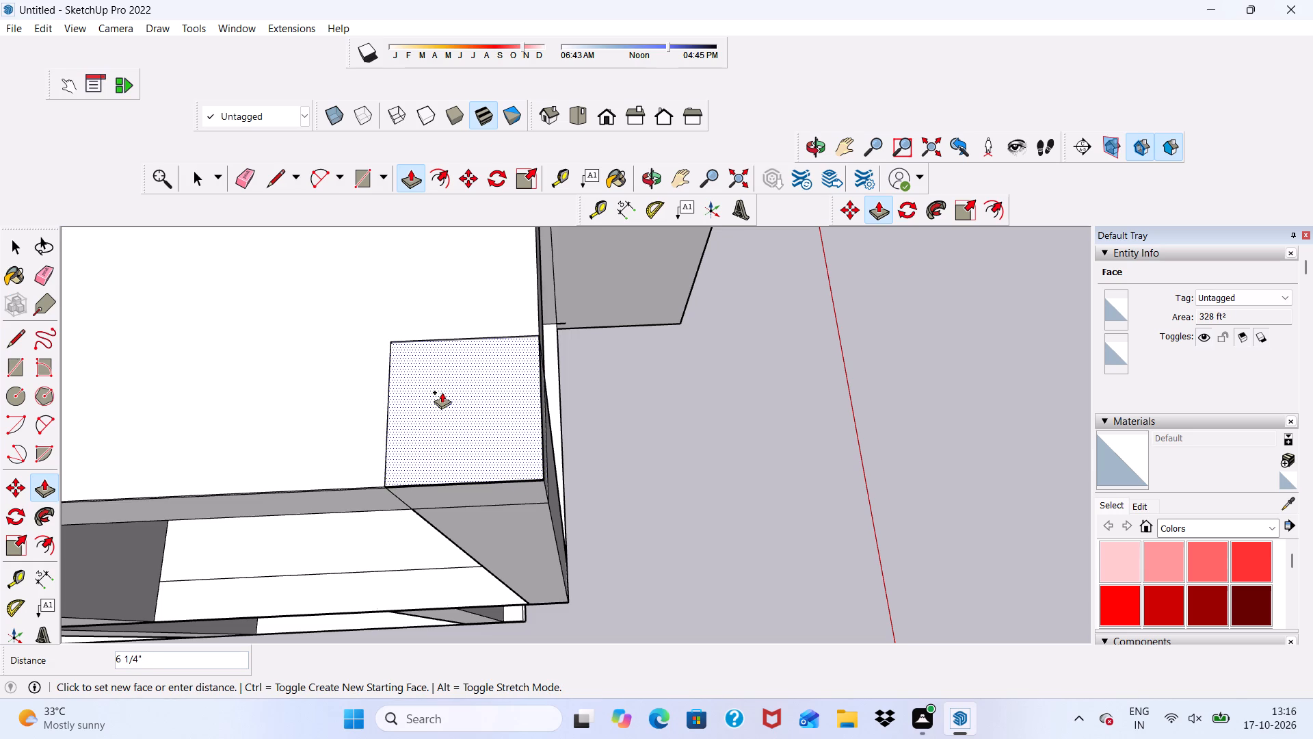
{"action": "left_click", "coordinate": [441, 389]}
{"action": "scroll", "coordinate": [440, 389], "scroll_direction": "down", "scroll_amount": 4}
{"action": "middle_click_drag", "start_coordinate": [471, 446], "coordinate": [348, 363]}
{"action": "scroll", "coordinate": [345, 367], "scroll_direction": "up", "scroll_amount": 1}
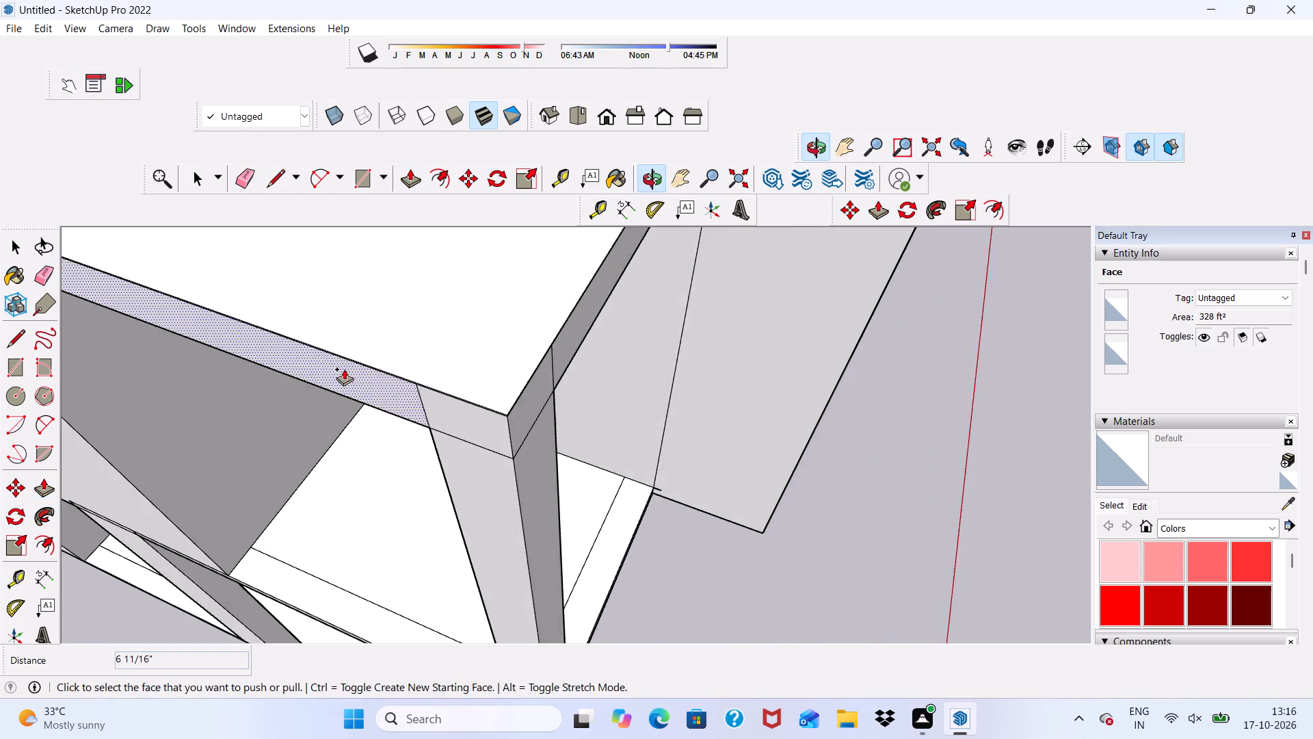
{"action": "scroll", "coordinate": [304, 348], "scroll_direction": "down", "scroll_amount": 9}
{"action": "middle_click_drag", "start_coordinate": [573, 418], "coordinate": [431, 320]}
{"action": "key", "text": "space"}
Examine the corner column, the side slabs and the front walls from several angles.
{"action": "scroll", "coordinate": [429, 340], "scroll_direction": "down", "scroll_amount": 5}
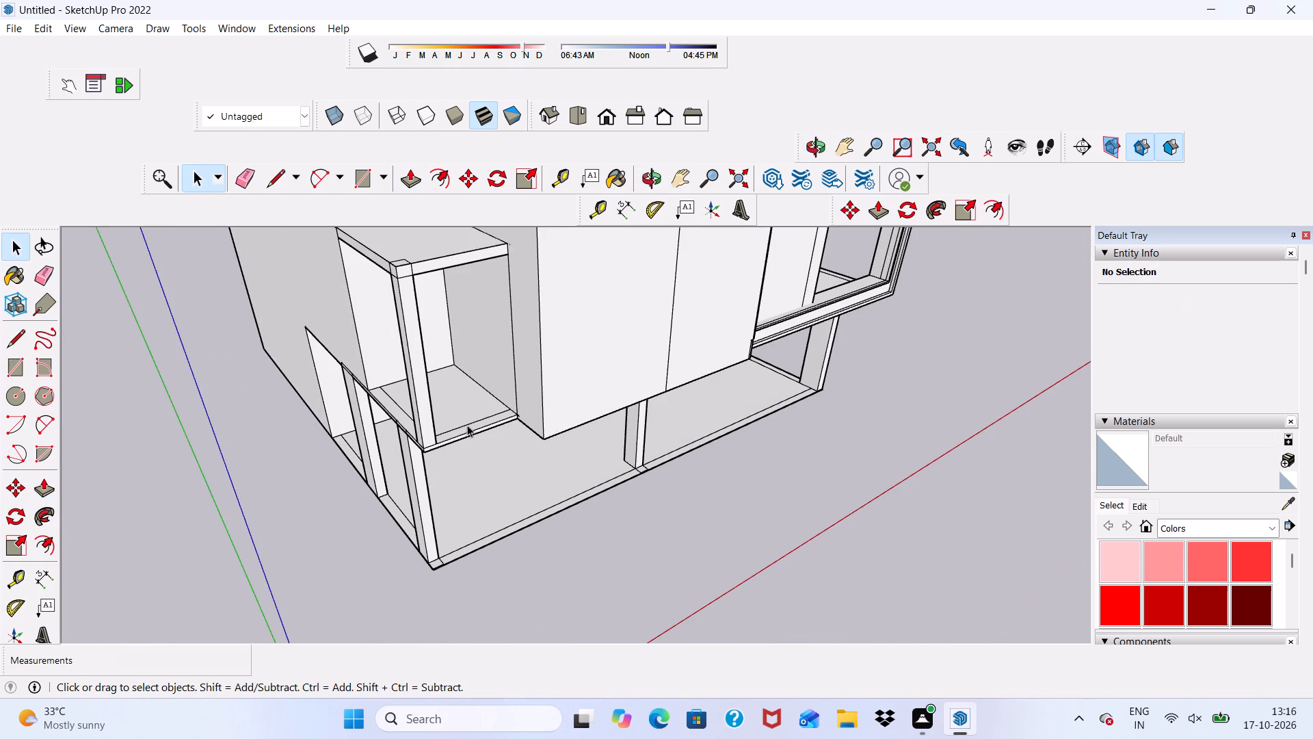
{"action": "scroll", "coordinate": [465, 413], "scroll_direction": "down", "scroll_amount": 10}
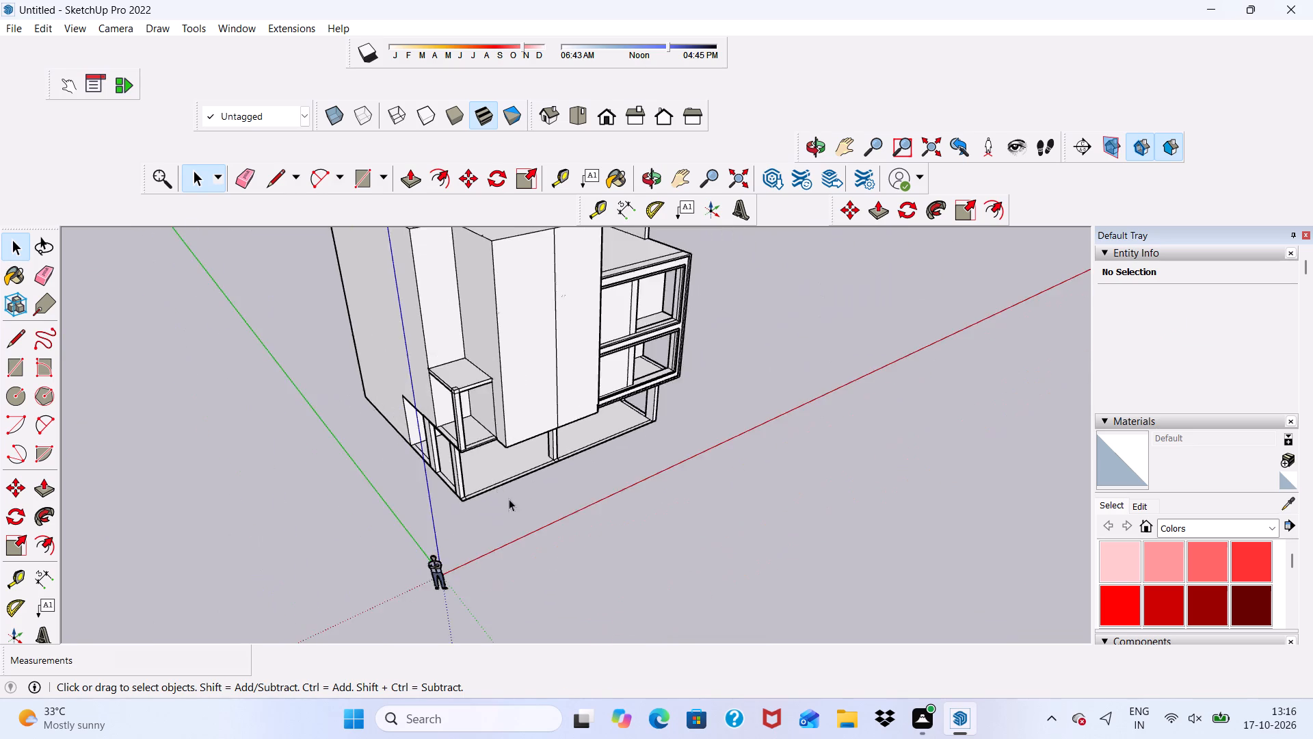
{"action": "middle_click_drag", "start_coordinate": [509, 499], "coordinate": [494, 360]}
{"action": "scroll", "coordinate": [494, 360], "scroll_direction": "up", "scroll_amount": 1}
{"action": "scroll", "coordinate": [405, 360], "scroll_direction": "down", "scroll_amount": 3}
{"action": "scroll", "coordinate": [481, 393], "scroll_direction": "up", "scroll_amount": 12}
{"action": "middle_click_drag", "start_coordinate": [442, 339], "coordinate": [494, 380]}
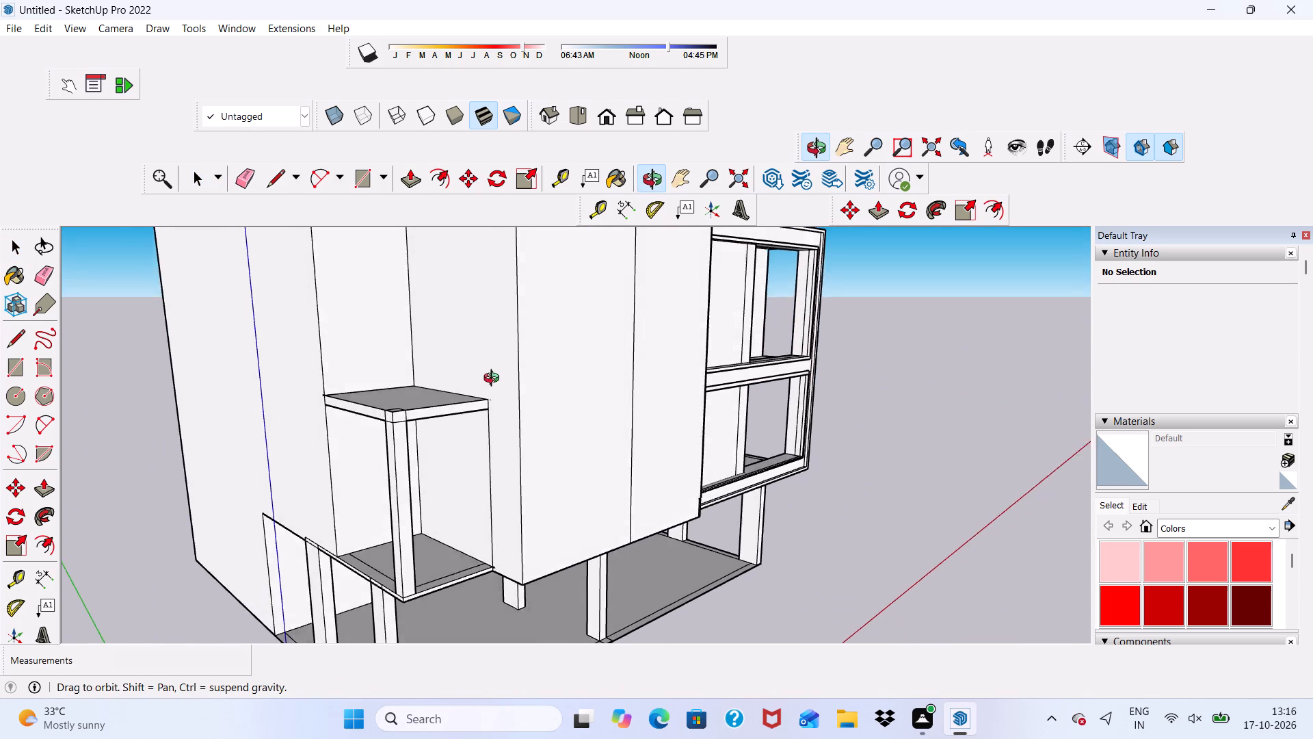
{"action": "middle_click_drag", "start_coordinate": [494, 380], "coordinate": [492, 391]}
{"action": "scroll", "coordinate": [488, 392], "scroll_direction": "up", "scroll_amount": 1}
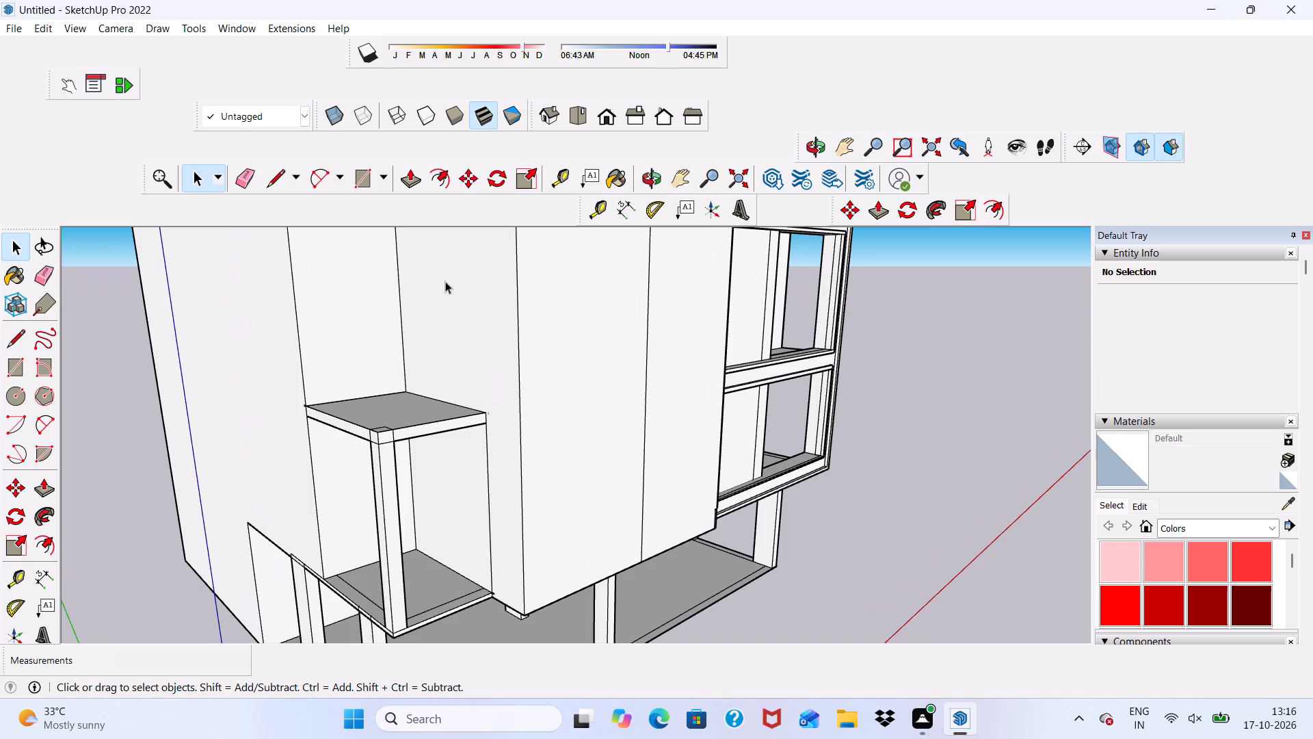
{"action": "scroll", "coordinate": [387, 547], "scroll_direction": "down", "scroll_amount": 1}
{"action": "middle_click_drag", "start_coordinate": [387, 547], "coordinate": [302, 461]}
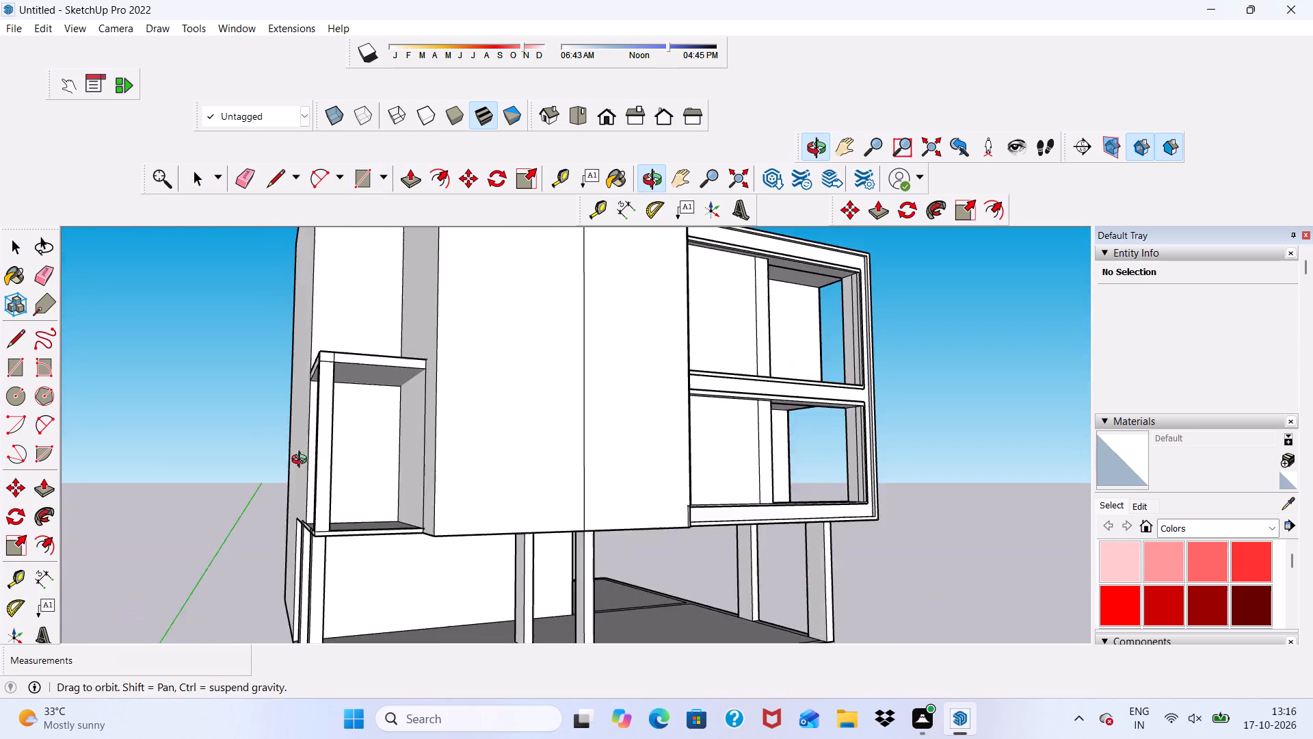
{"action": "middle_click_drag", "start_coordinate": [302, 461], "coordinate": [289, 405]}
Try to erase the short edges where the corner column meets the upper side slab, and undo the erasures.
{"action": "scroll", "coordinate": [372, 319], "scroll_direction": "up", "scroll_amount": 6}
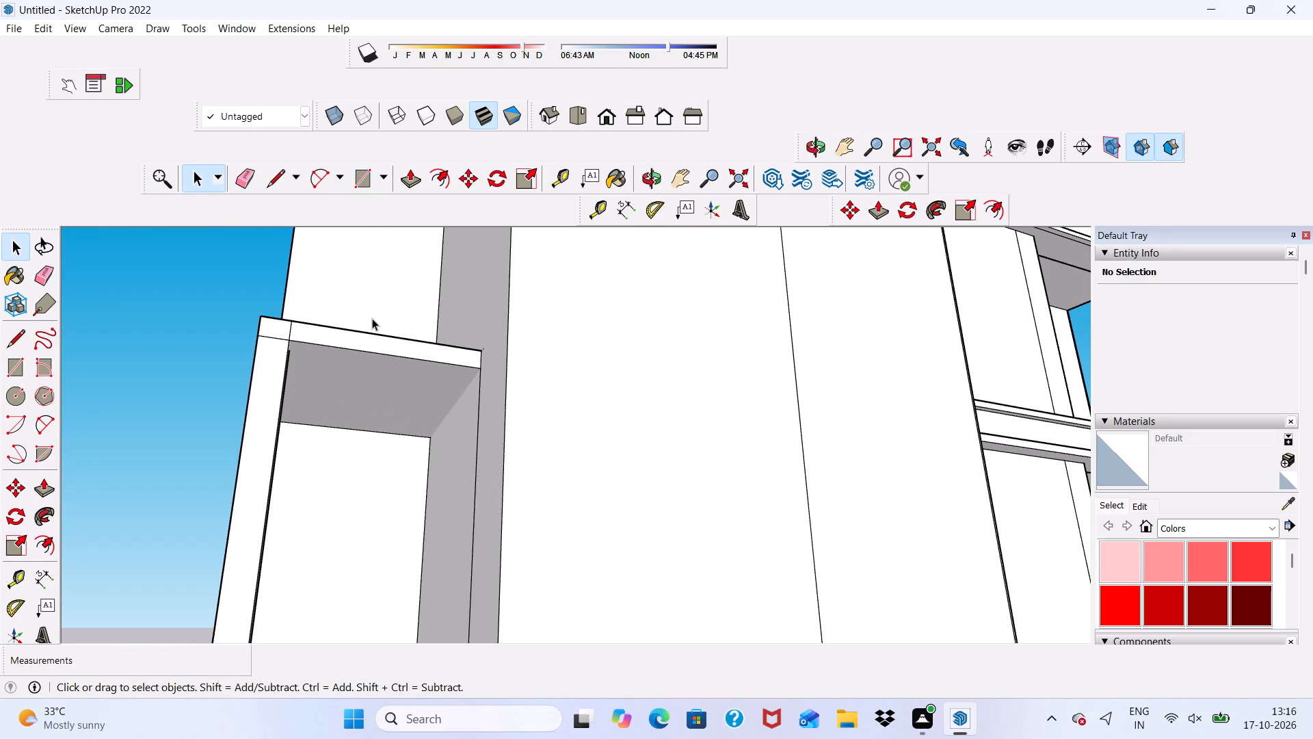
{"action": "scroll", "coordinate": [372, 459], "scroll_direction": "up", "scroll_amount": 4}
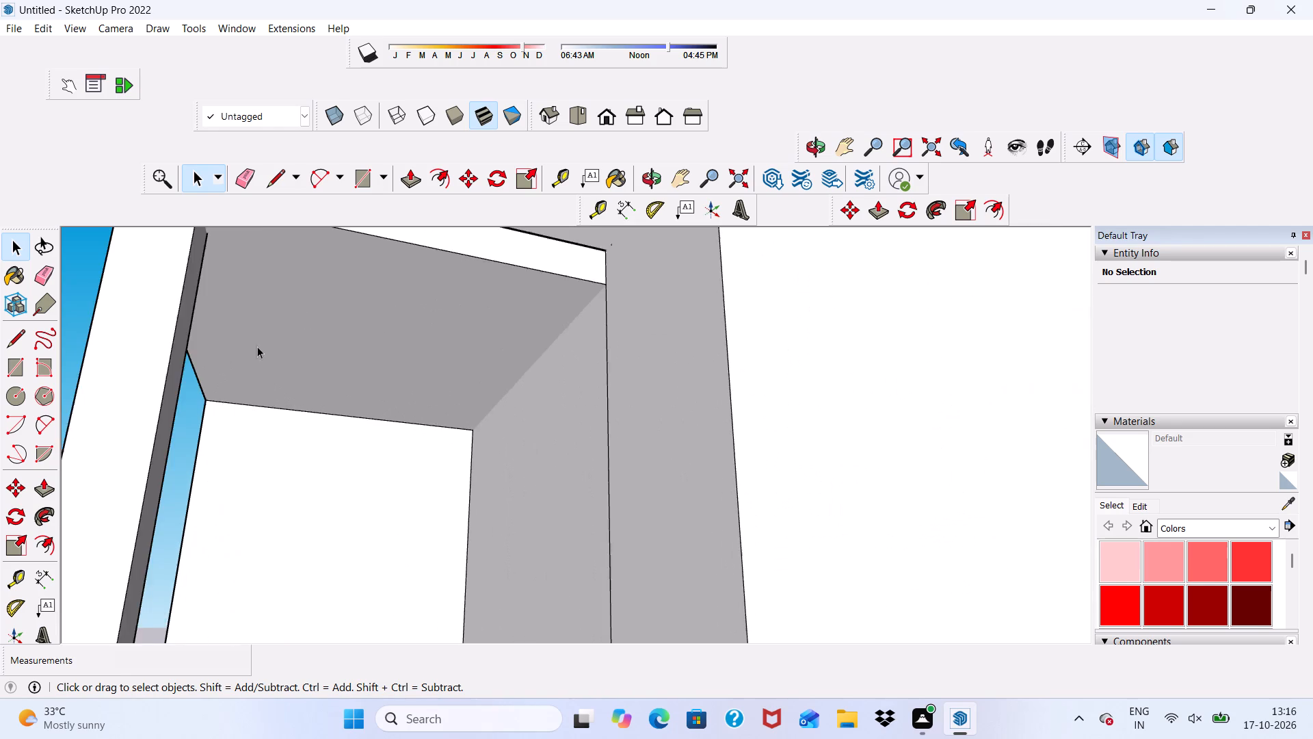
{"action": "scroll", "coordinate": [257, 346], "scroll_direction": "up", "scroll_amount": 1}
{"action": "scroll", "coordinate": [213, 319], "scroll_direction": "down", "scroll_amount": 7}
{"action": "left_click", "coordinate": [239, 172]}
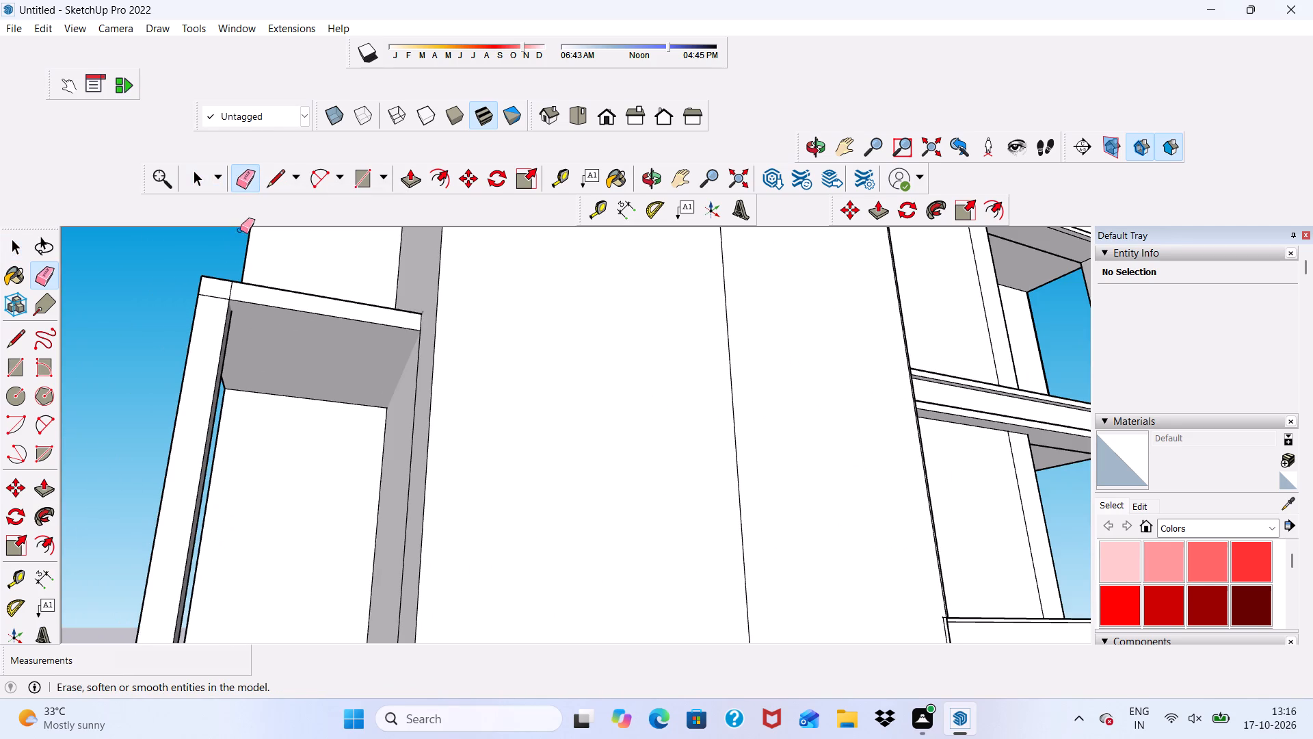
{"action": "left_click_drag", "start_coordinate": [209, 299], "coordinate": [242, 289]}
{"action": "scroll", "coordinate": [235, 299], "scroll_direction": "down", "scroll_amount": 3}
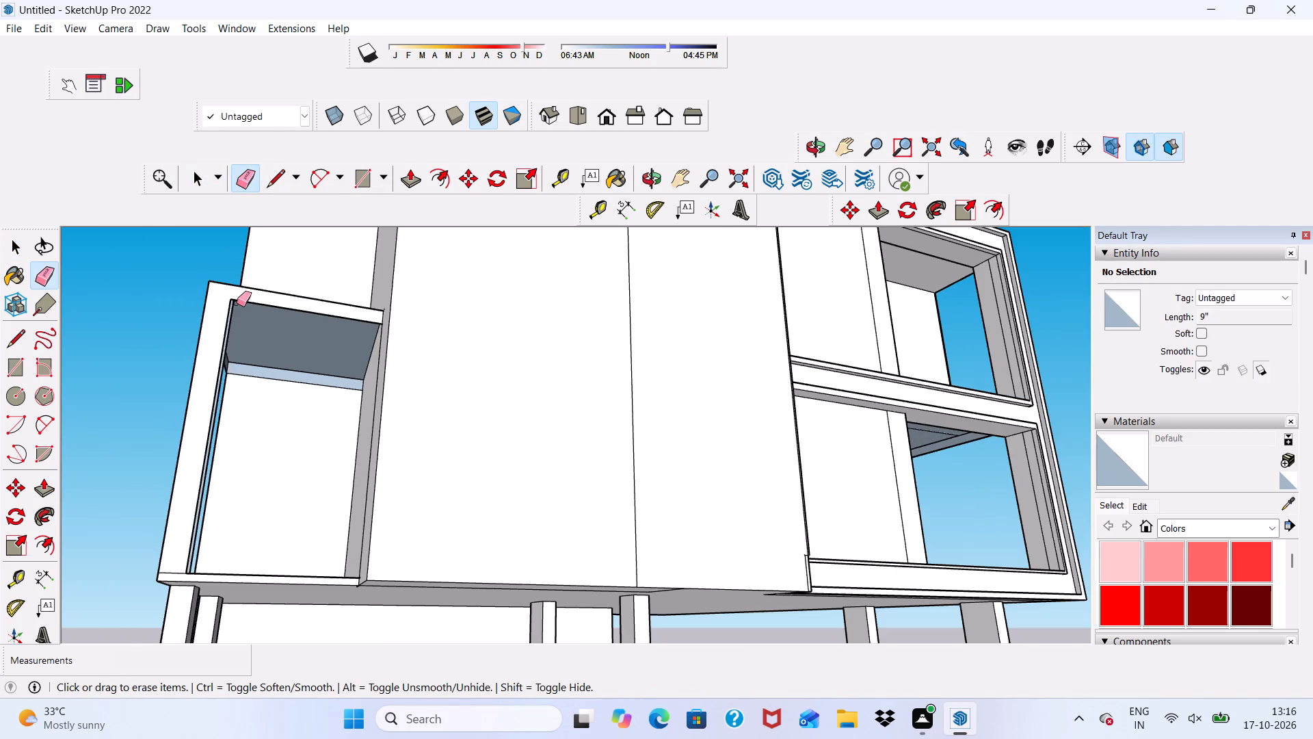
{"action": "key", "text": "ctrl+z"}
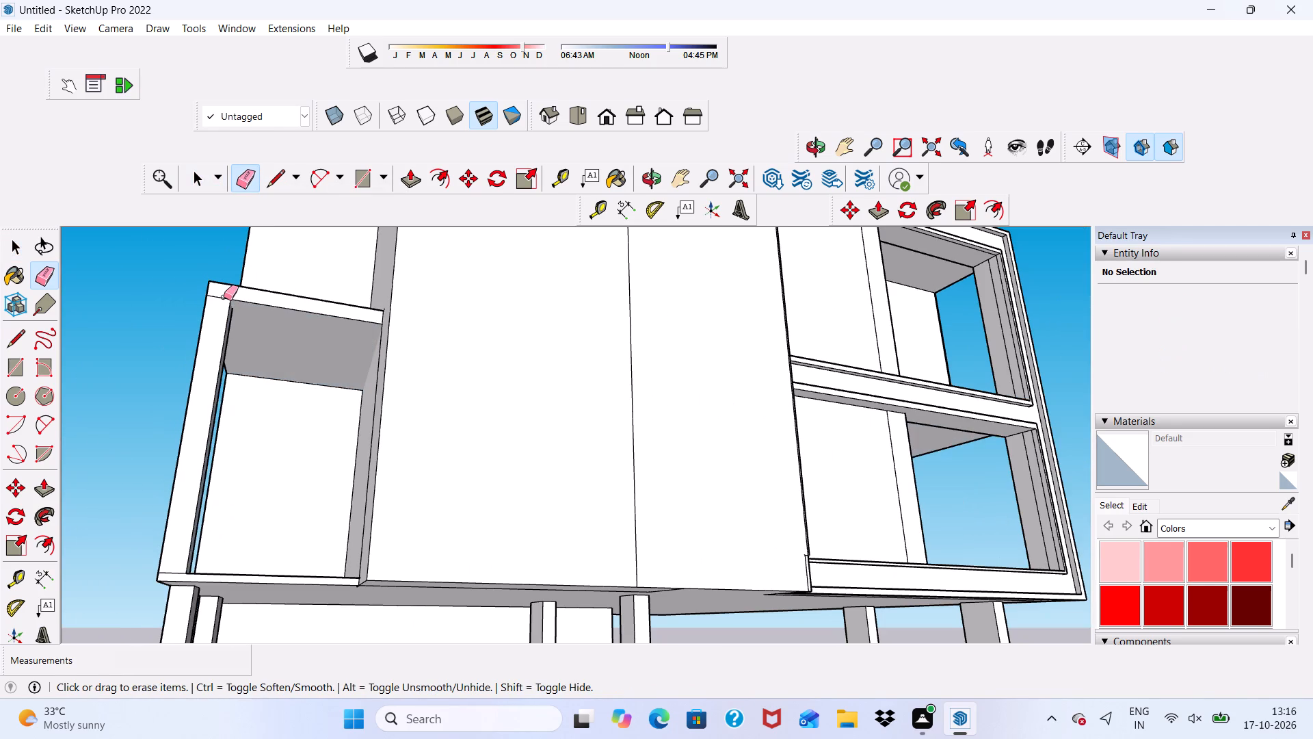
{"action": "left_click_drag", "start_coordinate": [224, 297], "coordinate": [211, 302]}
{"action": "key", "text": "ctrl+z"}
Examine the house from several angles and in the front, right, back and left standard views.
{"action": "middle_click_drag", "start_coordinate": [230, 292], "coordinate": [460, 320]}
{"action": "key", "text": "space"}
{"action": "scroll", "coordinate": [461, 320], "scroll_direction": "up", "scroll_amount": 1}
{"action": "scroll", "coordinate": [317, 321], "scroll_direction": "down", "scroll_amount": 12}
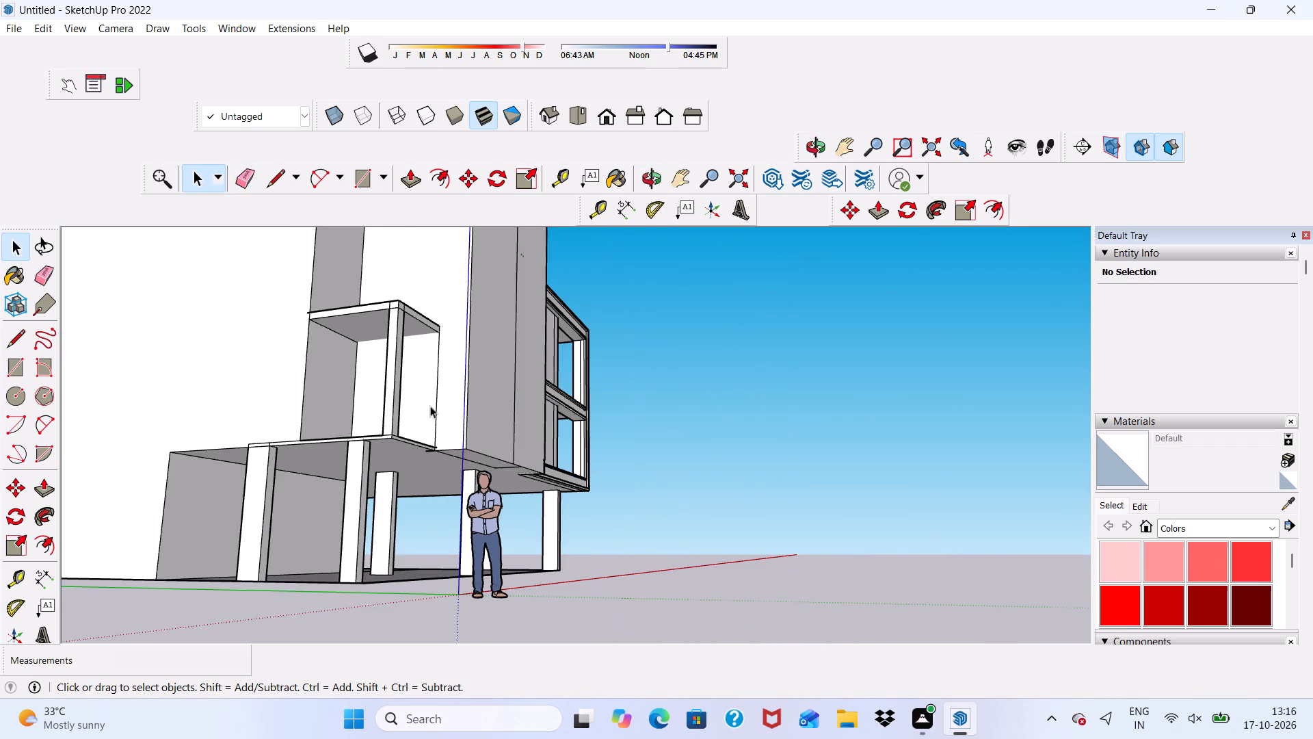
{"action": "middle_click_drag", "start_coordinate": [432, 409], "coordinate": [371, 500]}
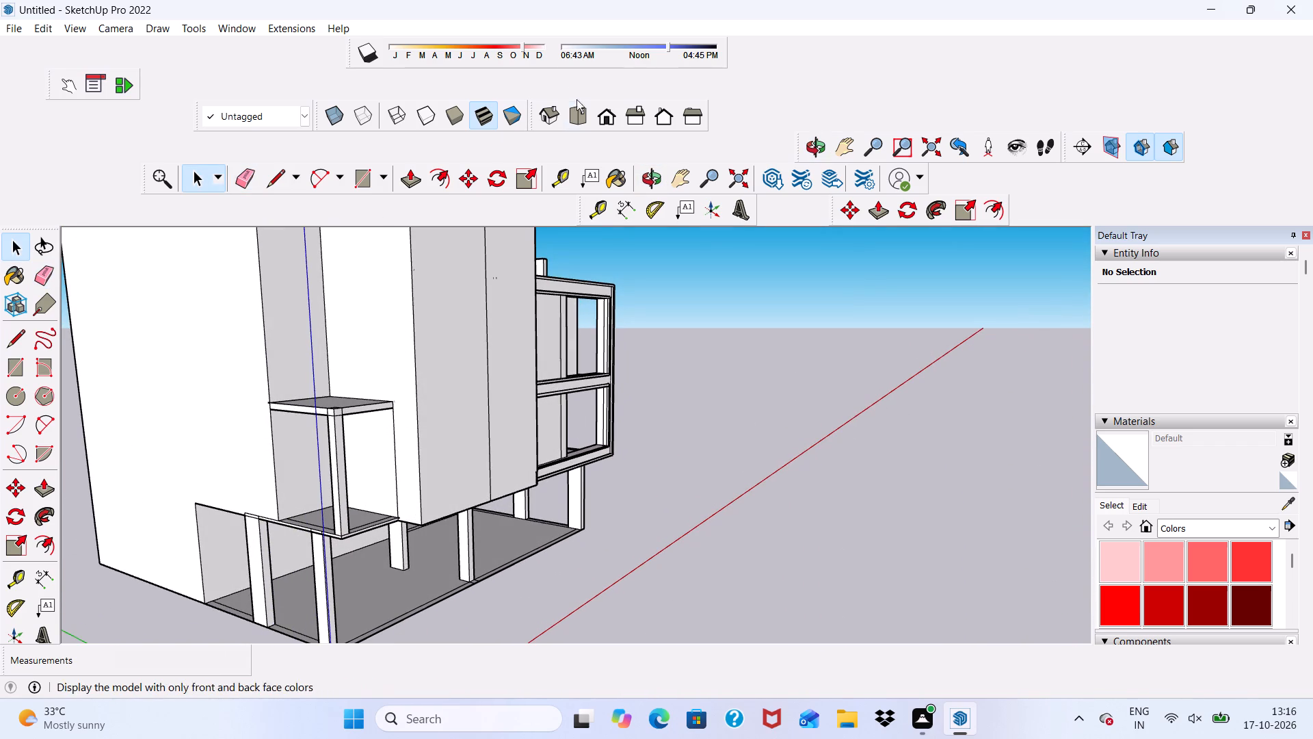
{"action": "left_click", "coordinate": [606, 114]}
{"action": "scroll", "coordinate": [602, 327], "scroll_direction": "up", "scroll_amount": 4}
{"action": "scroll", "coordinate": [555, 319], "scroll_direction": "down", "scroll_amount": 6}
{"action": "scroll", "coordinate": [451, 409], "scroll_direction": "down", "scroll_amount": 1}
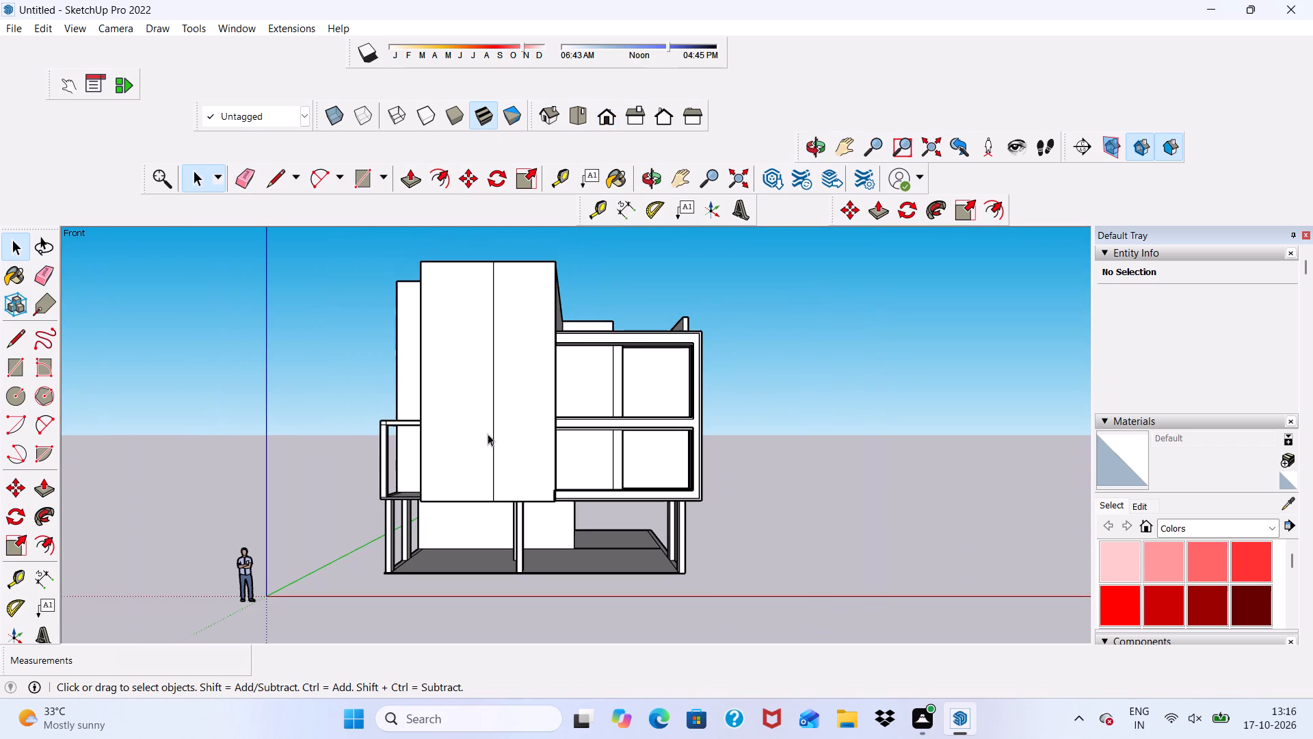
{"action": "scroll", "coordinate": [488, 434], "scroll_direction": "down", "scroll_amount": 1}
{"action": "scroll", "coordinate": [324, 449], "scroll_direction": "up", "scroll_amount": 7}
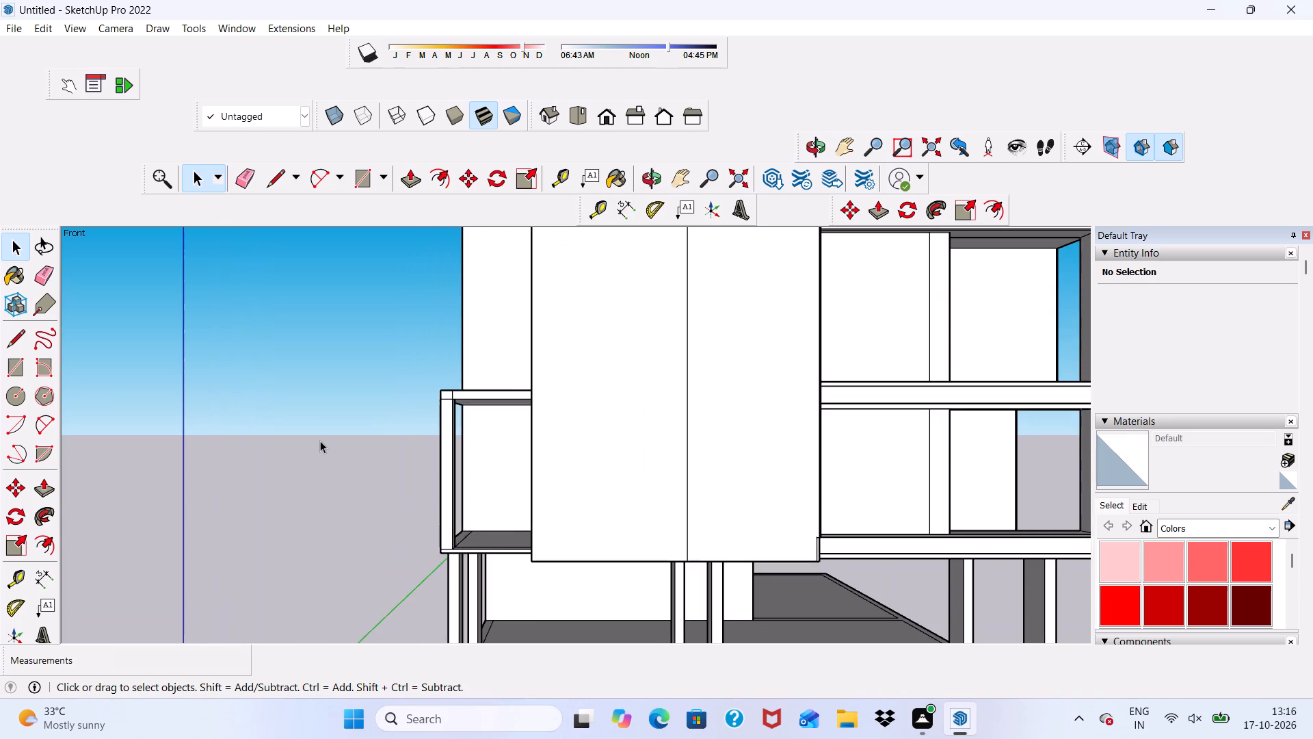
{"action": "middle_click_drag", "start_coordinate": [320, 441], "coordinate": [520, 504]}
{"action": "scroll", "coordinate": [513, 490], "scroll_direction": "up", "scroll_amount": 1}
{"action": "scroll", "coordinate": [505, 475], "scroll_direction": "down", "scroll_amount": 6}
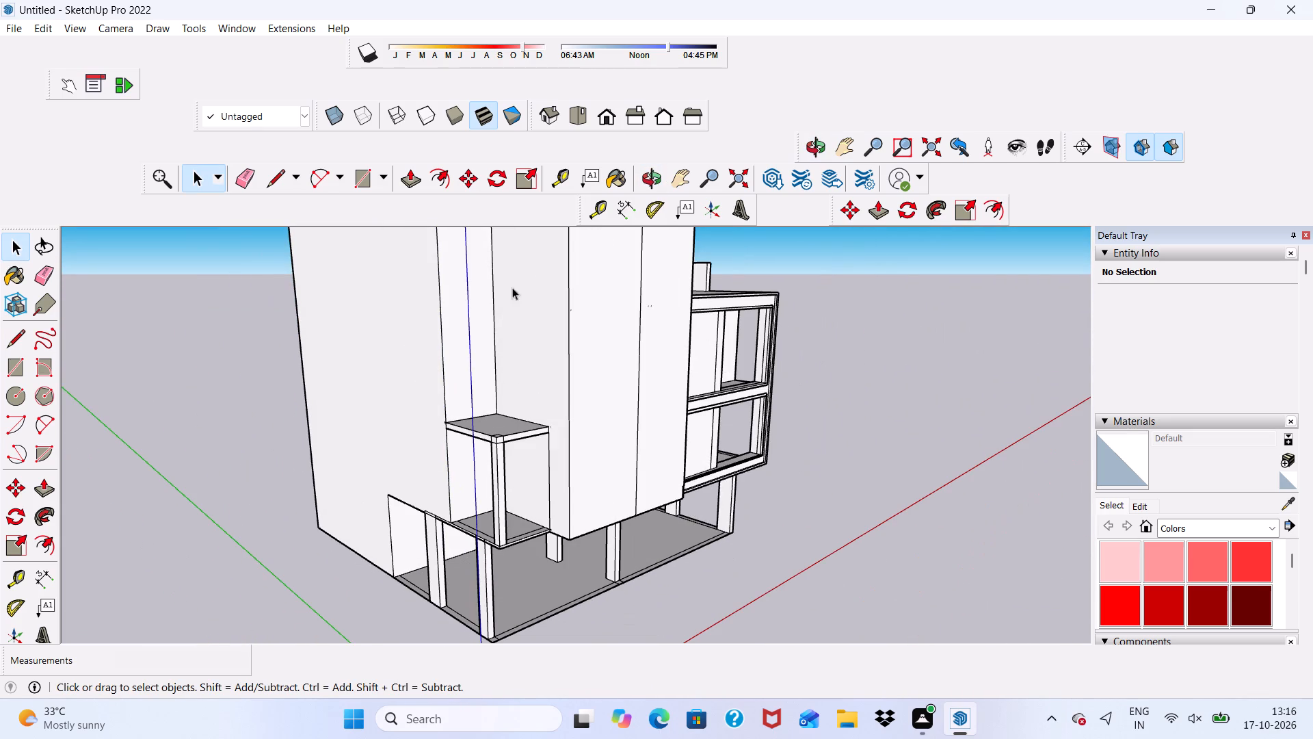
{"action": "left_click", "coordinate": [609, 120]}
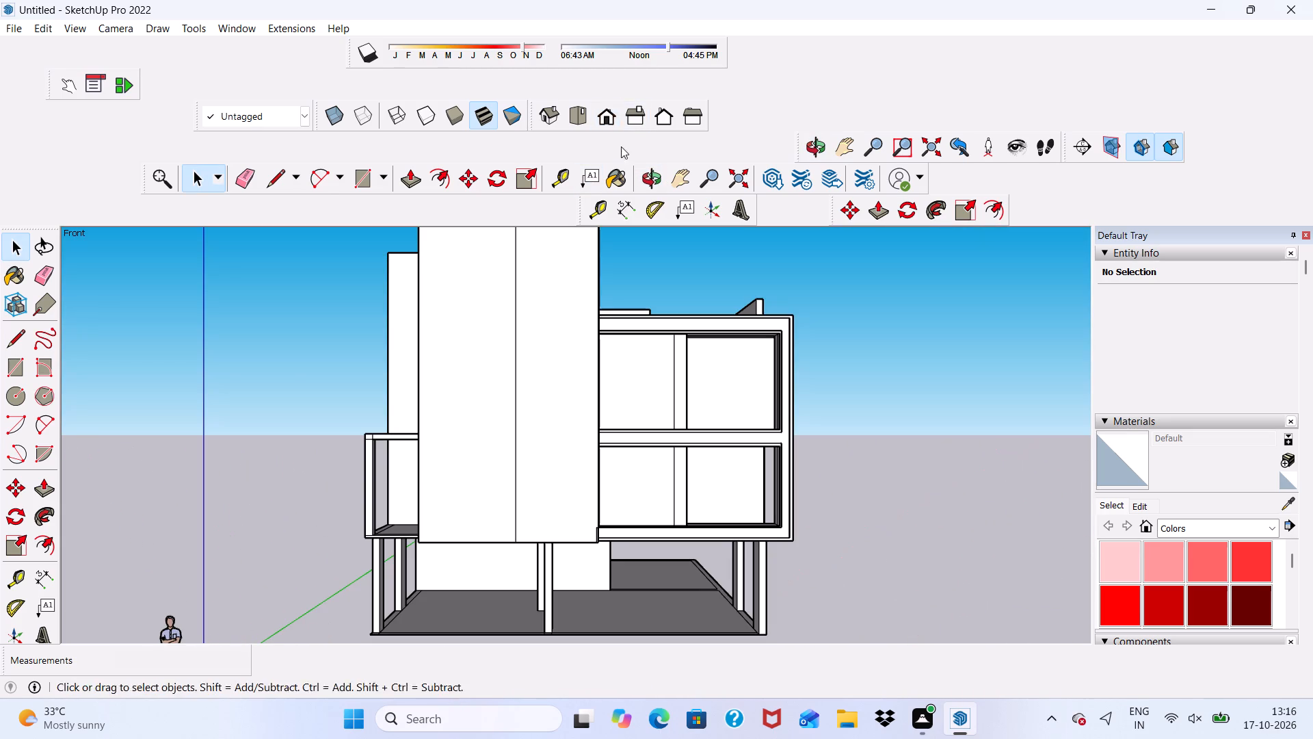
{"action": "left_click", "coordinate": [626, 117]}
{"action": "scroll", "coordinate": [612, 338], "scroll_direction": "down", "scroll_amount": 3}
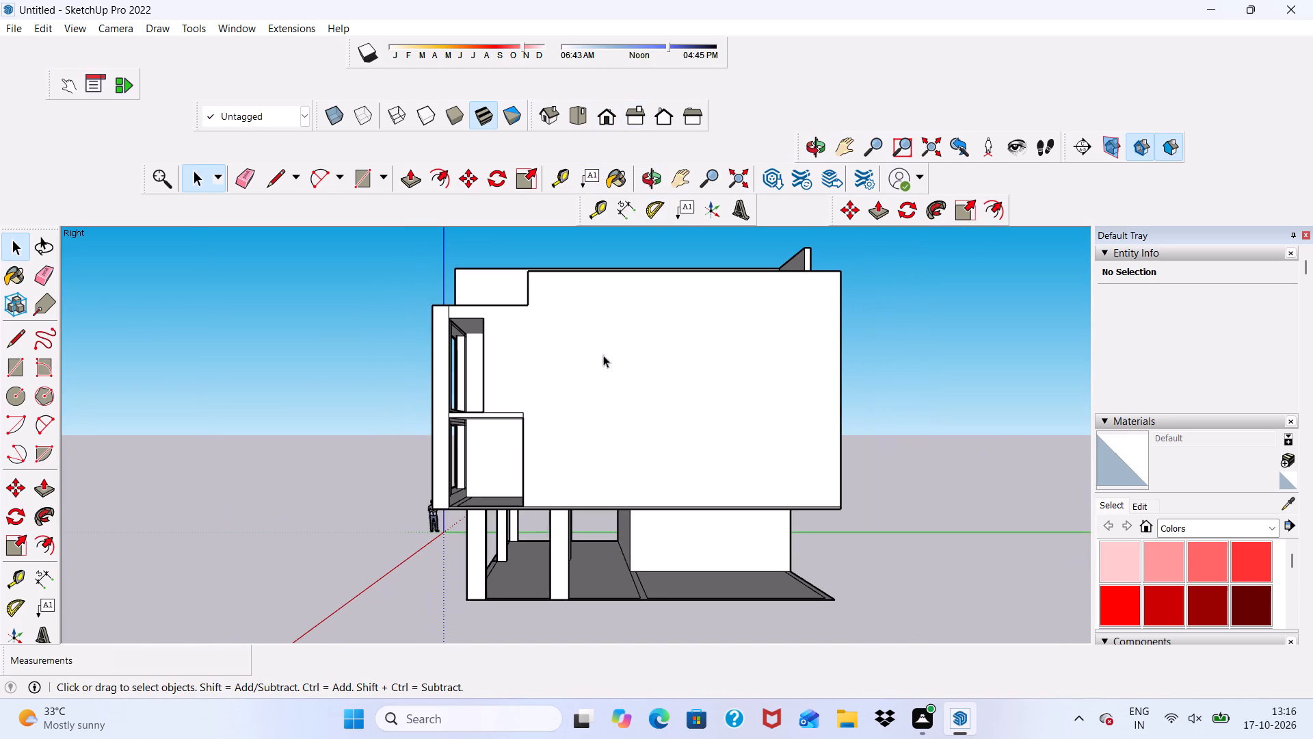
{"action": "left_click", "coordinate": [661, 114]}
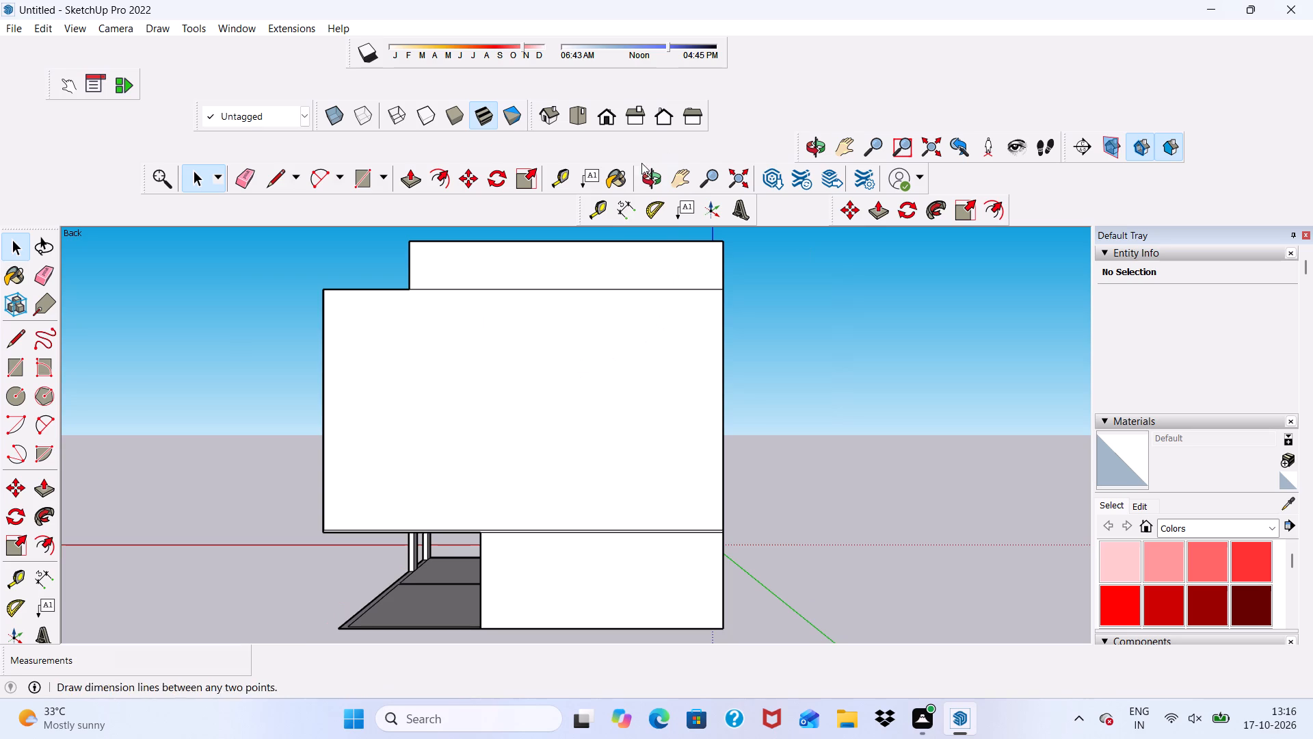
{"action": "left_click", "coordinate": [685, 109]}
{"action": "scroll", "coordinate": [663, 482], "scroll_direction": "up", "scroll_amount": 7}
{"action": "scroll", "coordinate": [645, 467], "scroll_direction": "down", "scroll_amount": 1}
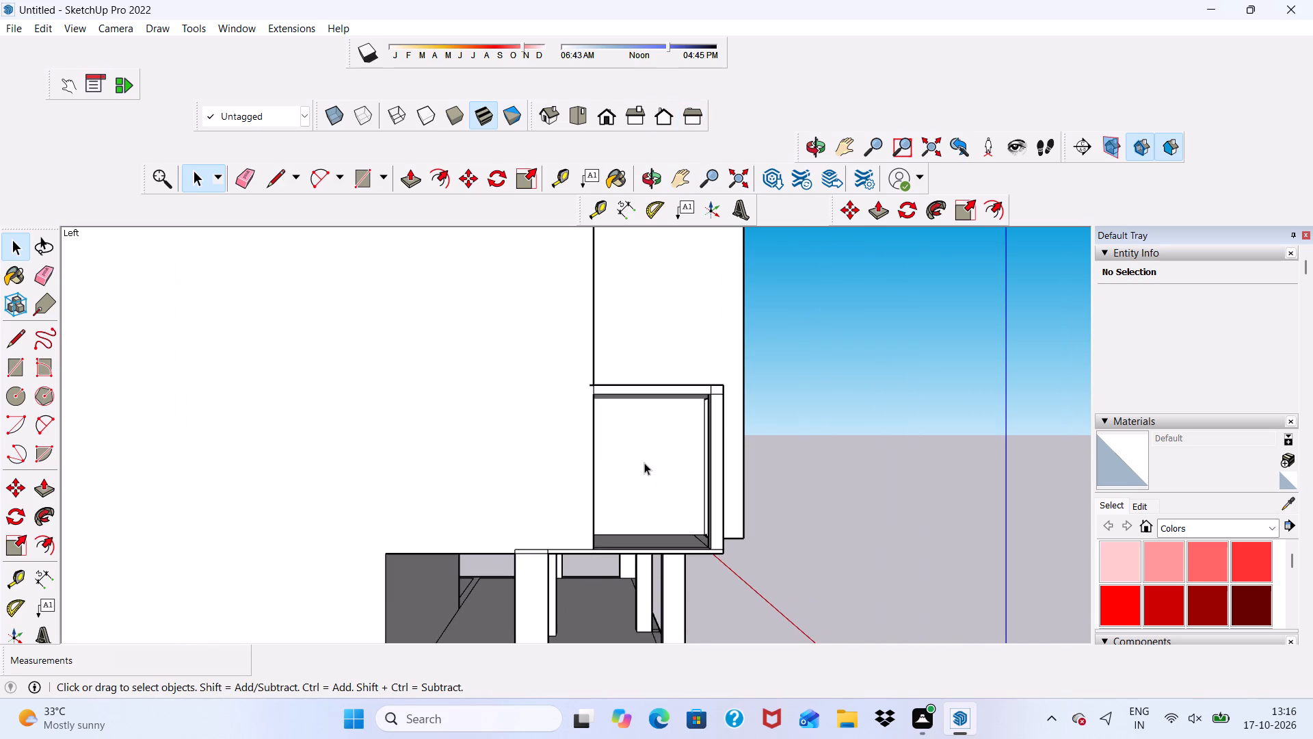
Examine the corner column, the side slabs and the front walls from several angles.
{"action": "scroll", "coordinate": [663, 471], "scroll_direction": "down", "scroll_amount": 2}
{"action": "middle_click_drag", "start_coordinate": [667, 474], "coordinate": [449, 503]}
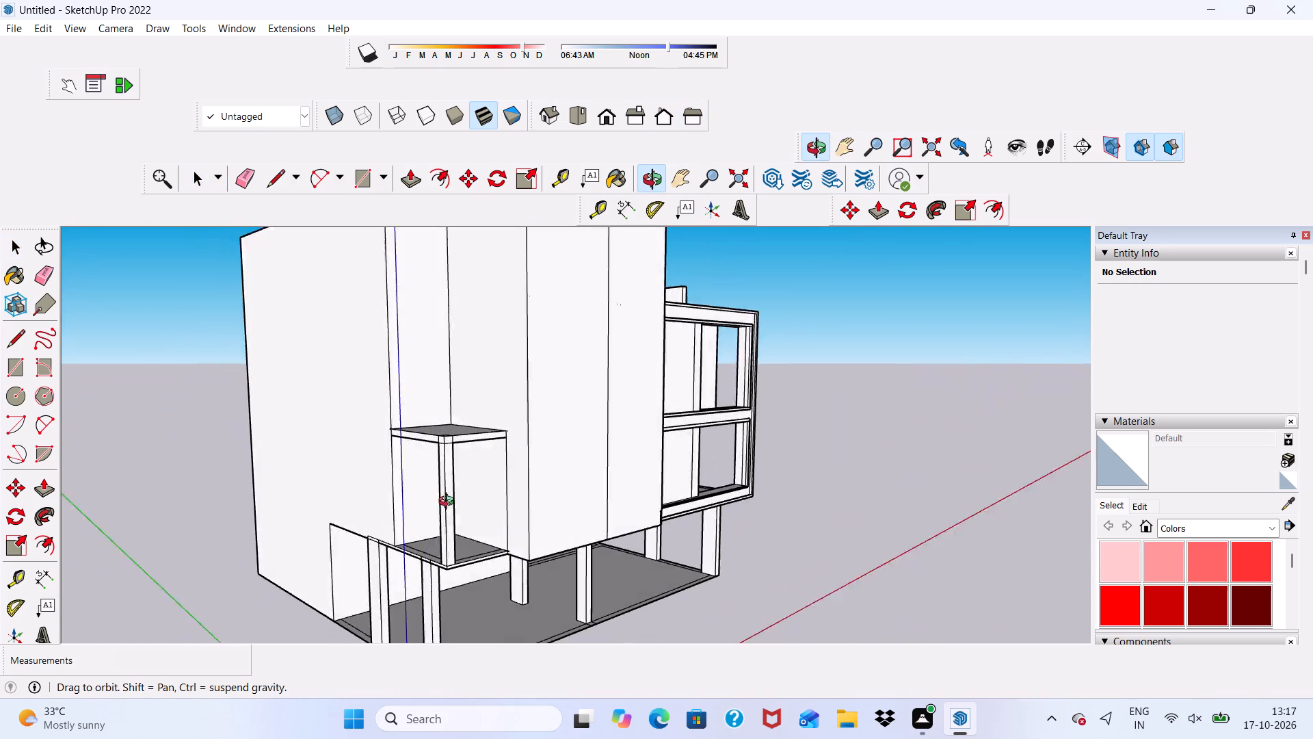
{"action": "middle_click_drag", "start_coordinate": [449, 503], "coordinate": [343, 525]}
{"action": "scroll", "coordinate": [386, 462], "scroll_direction": "up", "scroll_amount": 3}
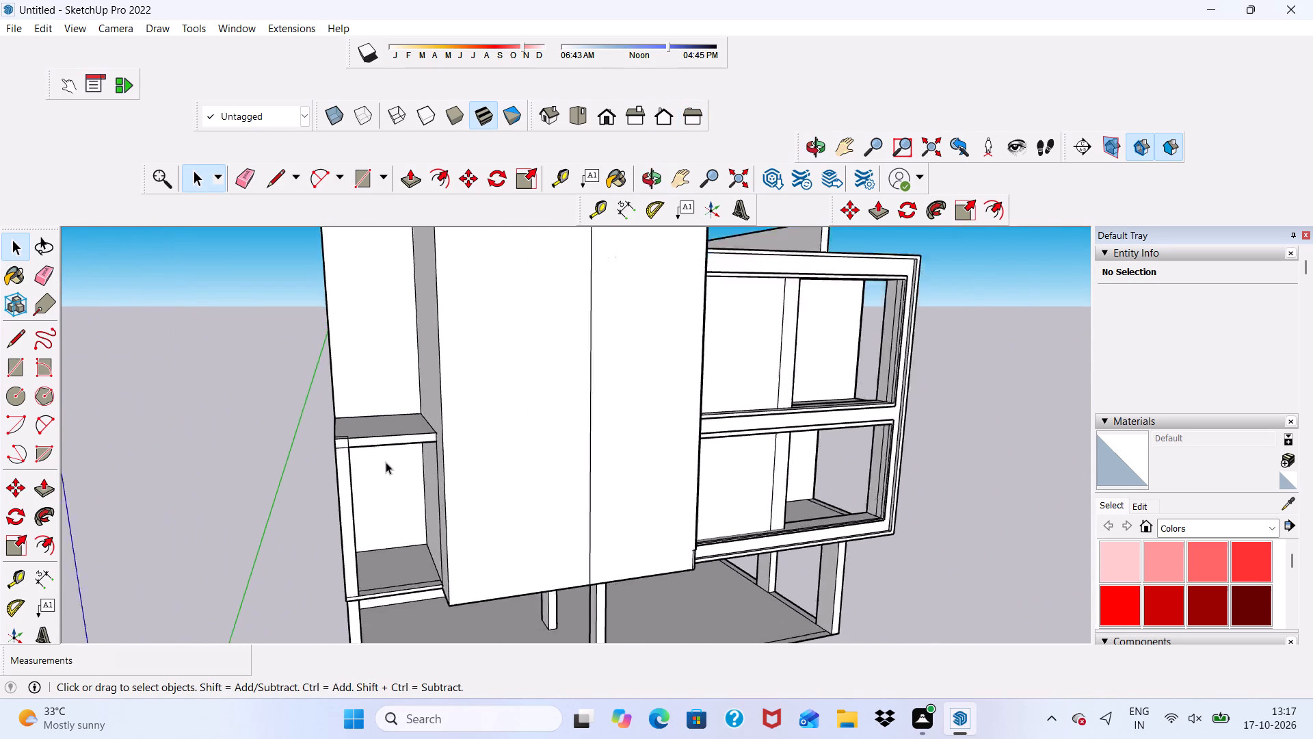
{"action": "scroll", "coordinate": [386, 462], "scroll_direction": "up", "scroll_amount": 3}
{"action": "scroll", "coordinate": [358, 461], "scroll_direction": "down", "scroll_amount": 1}
{"action": "middle_click_drag", "start_coordinate": [292, 459], "coordinate": [352, 374]}
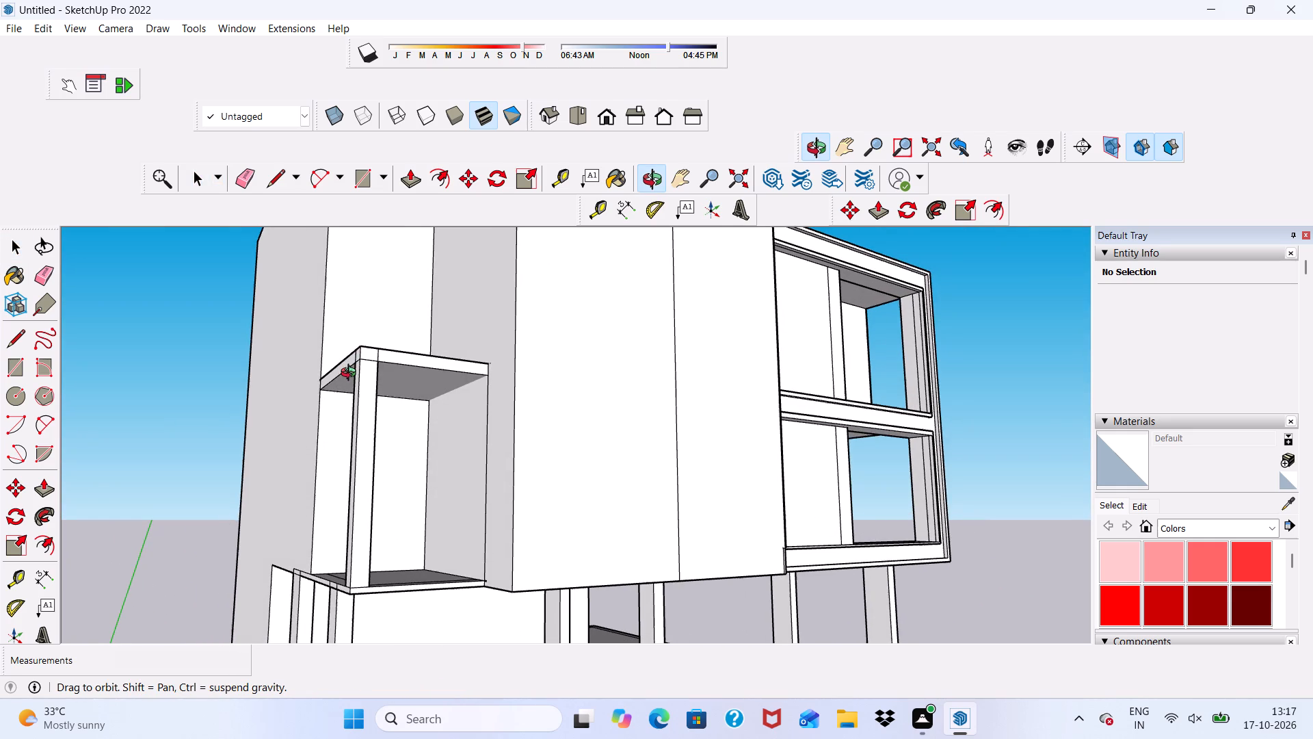
{"action": "middle_click_drag", "start_coordinate": [352, 374], "coordinate": [352, 374]}
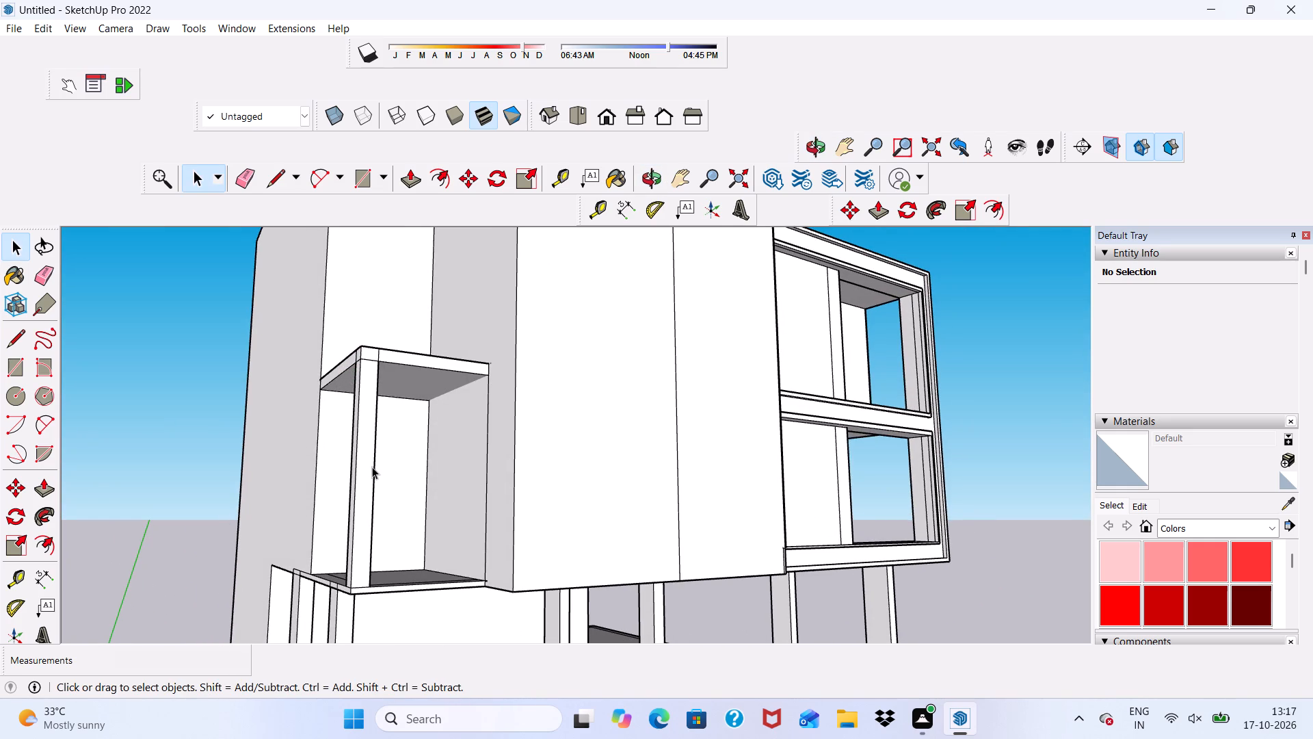
{"action": "scroll", "coordinate": [163, 454], "scroll_direction": "up", "scroll_amount": 5}
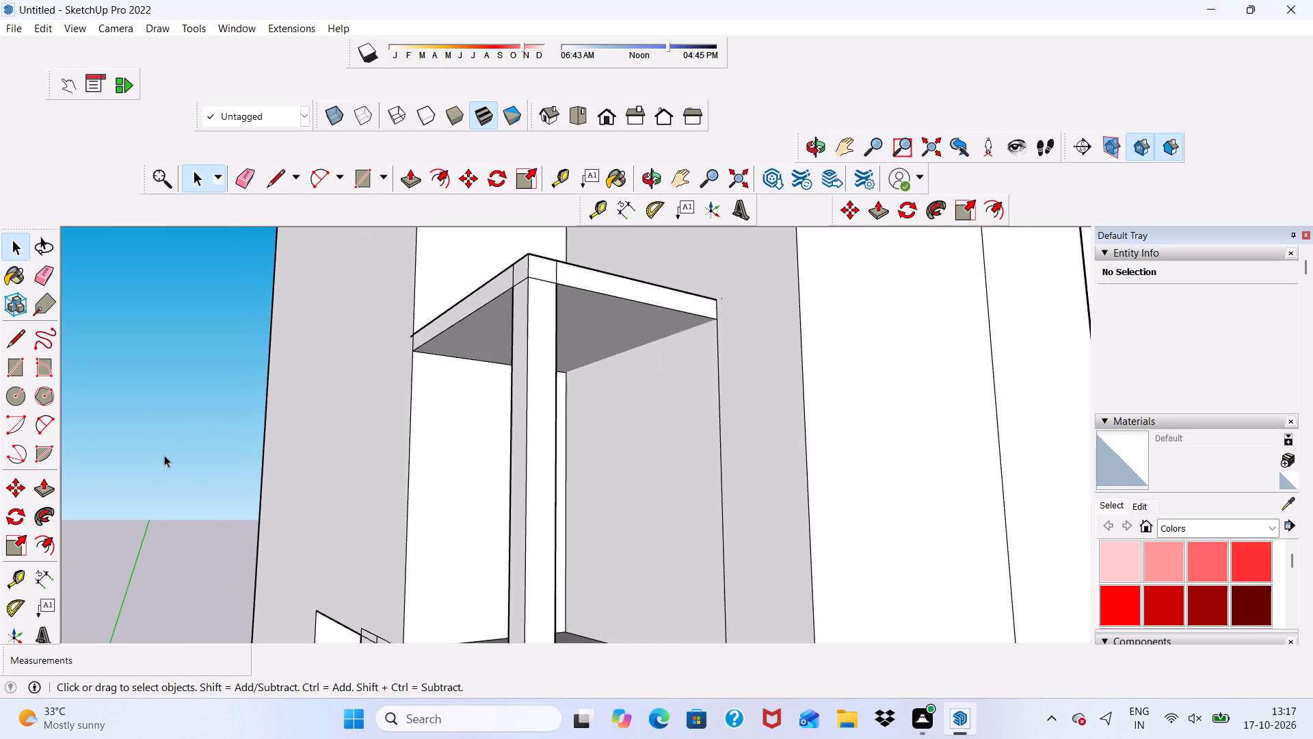
{"action": "scroll", "coordinate": [169, 463], "scroll_direction": "down", "scroll_amount": 1}
{"action": "middle_click_drag", "start_coordinate": [172, 463], "coordinate": [135, 427]}
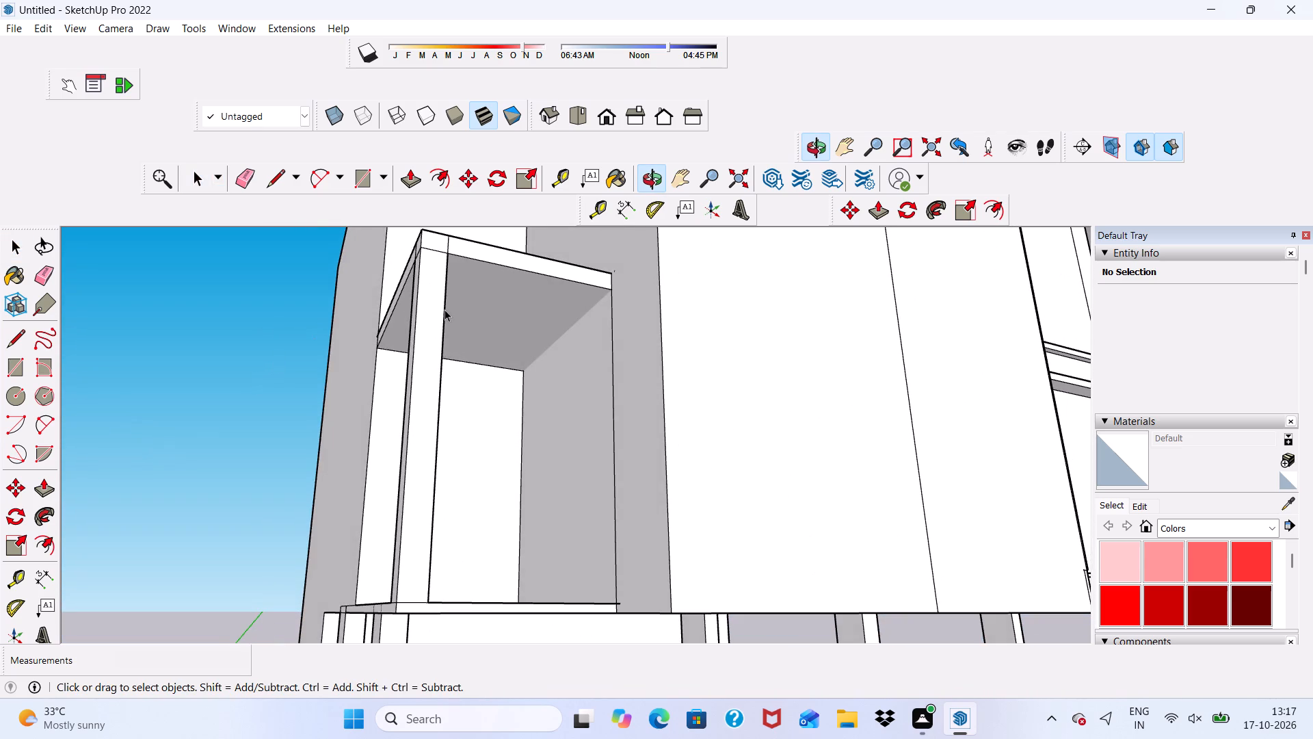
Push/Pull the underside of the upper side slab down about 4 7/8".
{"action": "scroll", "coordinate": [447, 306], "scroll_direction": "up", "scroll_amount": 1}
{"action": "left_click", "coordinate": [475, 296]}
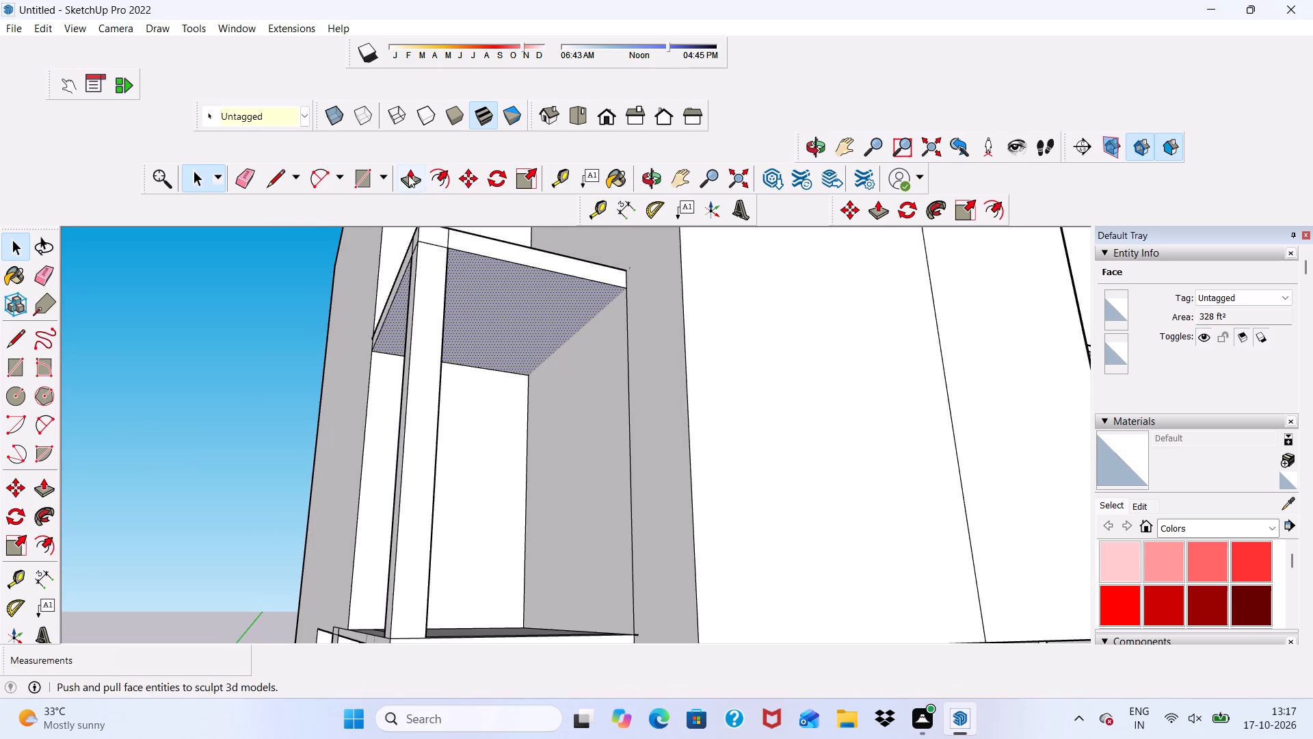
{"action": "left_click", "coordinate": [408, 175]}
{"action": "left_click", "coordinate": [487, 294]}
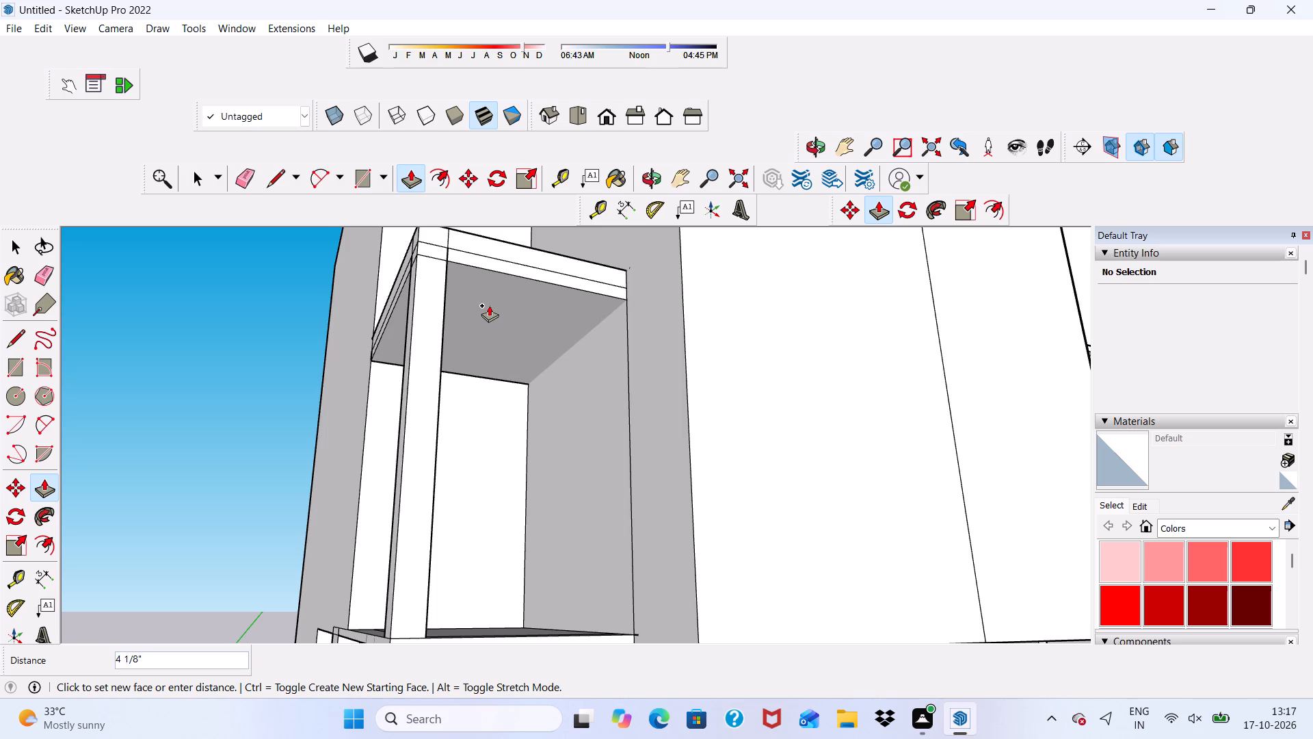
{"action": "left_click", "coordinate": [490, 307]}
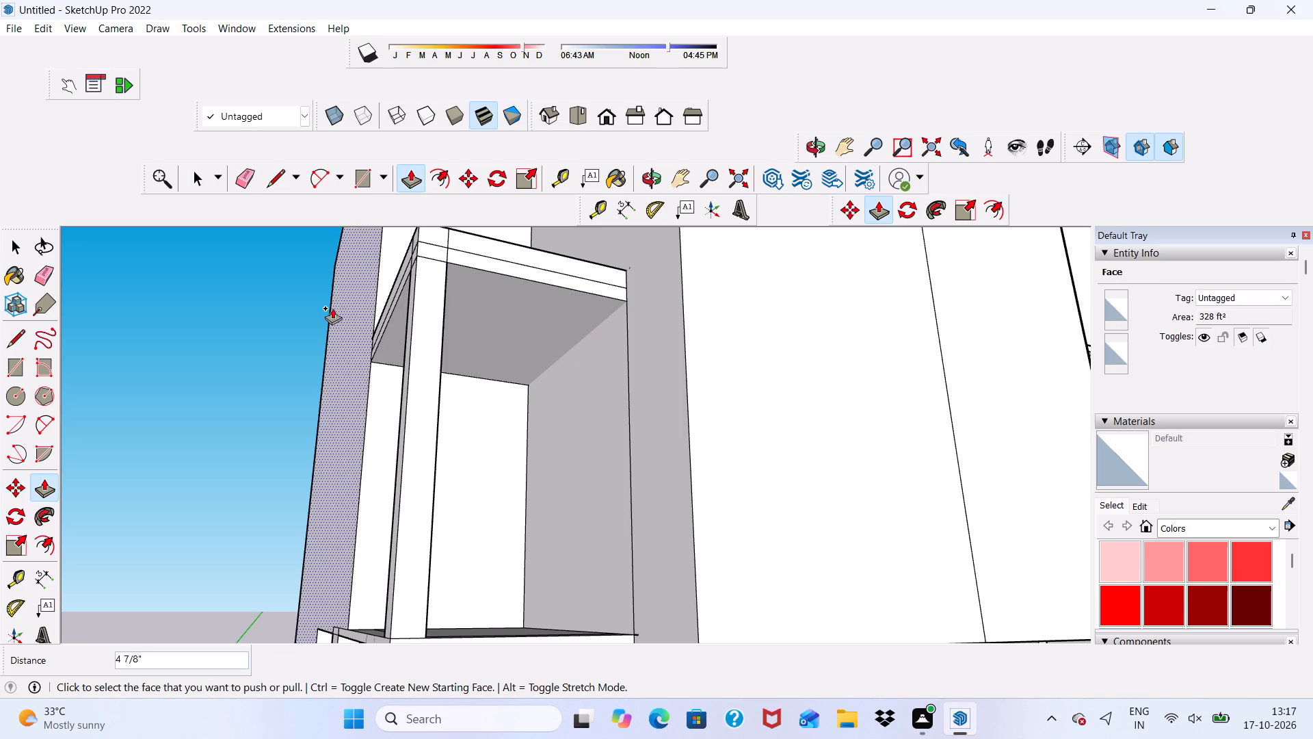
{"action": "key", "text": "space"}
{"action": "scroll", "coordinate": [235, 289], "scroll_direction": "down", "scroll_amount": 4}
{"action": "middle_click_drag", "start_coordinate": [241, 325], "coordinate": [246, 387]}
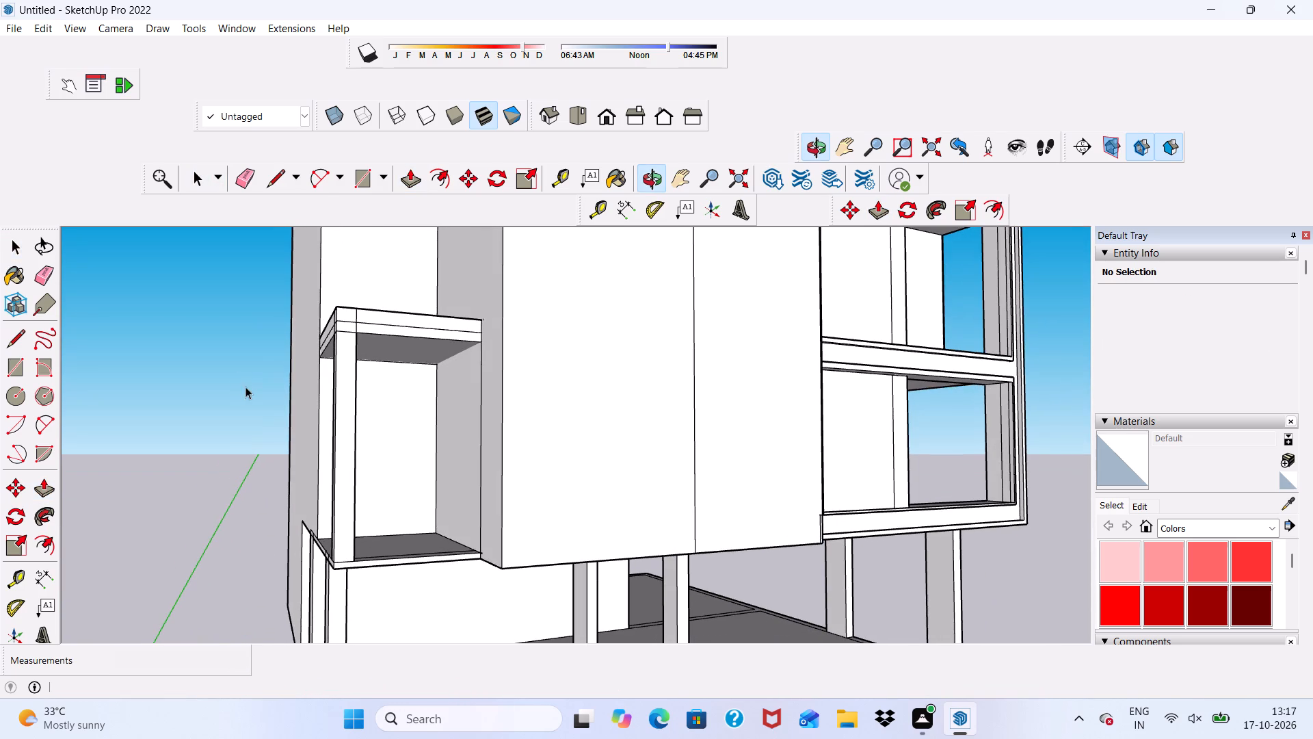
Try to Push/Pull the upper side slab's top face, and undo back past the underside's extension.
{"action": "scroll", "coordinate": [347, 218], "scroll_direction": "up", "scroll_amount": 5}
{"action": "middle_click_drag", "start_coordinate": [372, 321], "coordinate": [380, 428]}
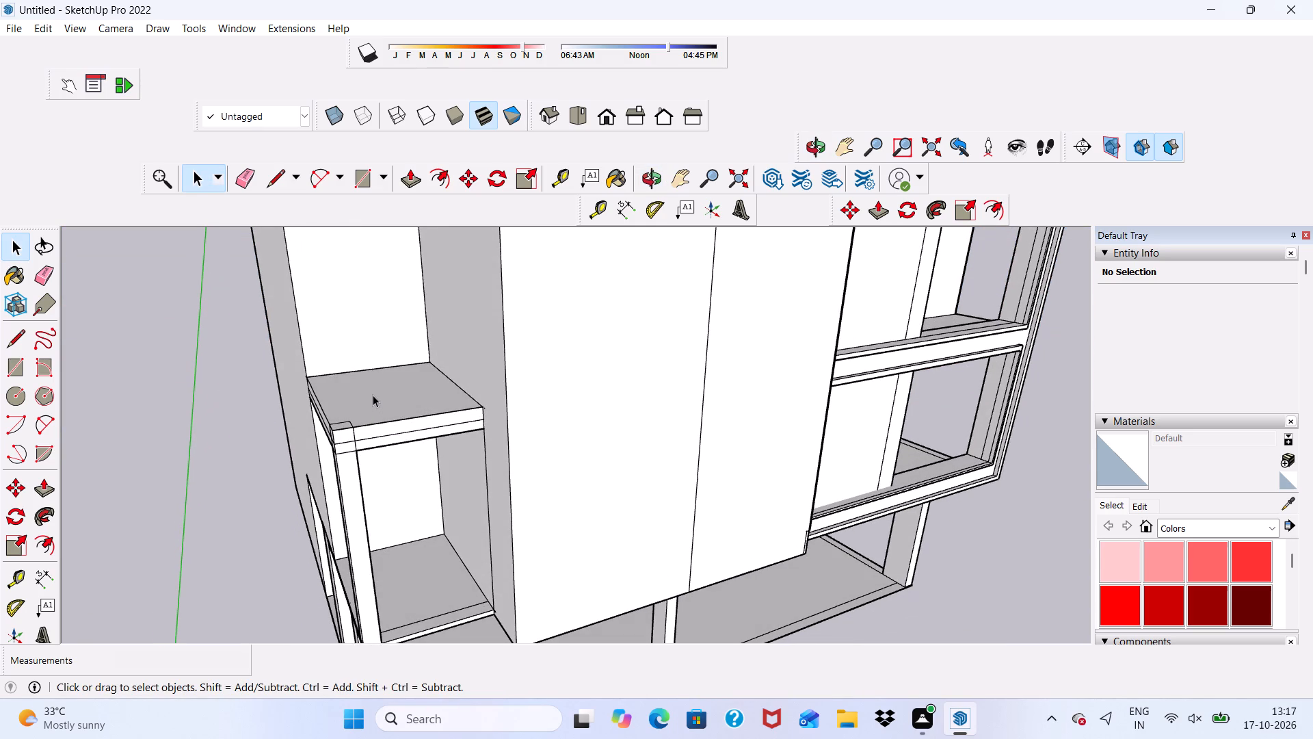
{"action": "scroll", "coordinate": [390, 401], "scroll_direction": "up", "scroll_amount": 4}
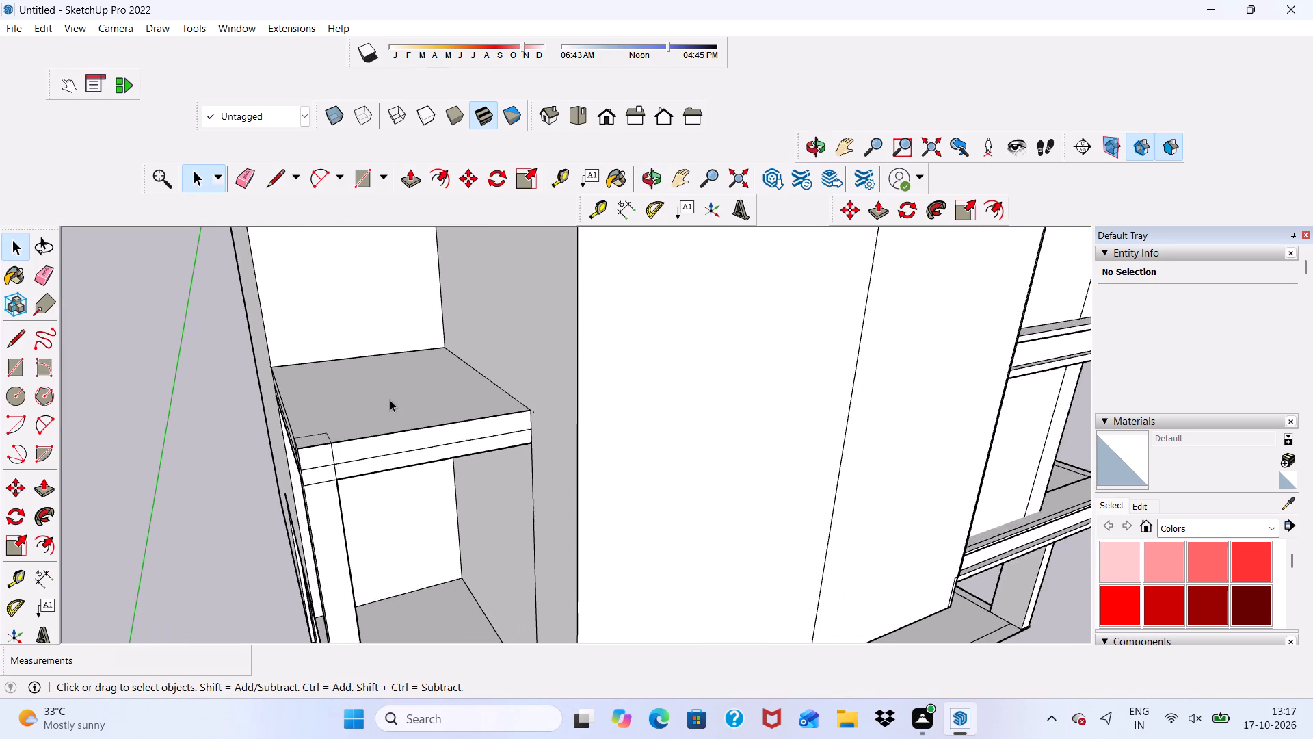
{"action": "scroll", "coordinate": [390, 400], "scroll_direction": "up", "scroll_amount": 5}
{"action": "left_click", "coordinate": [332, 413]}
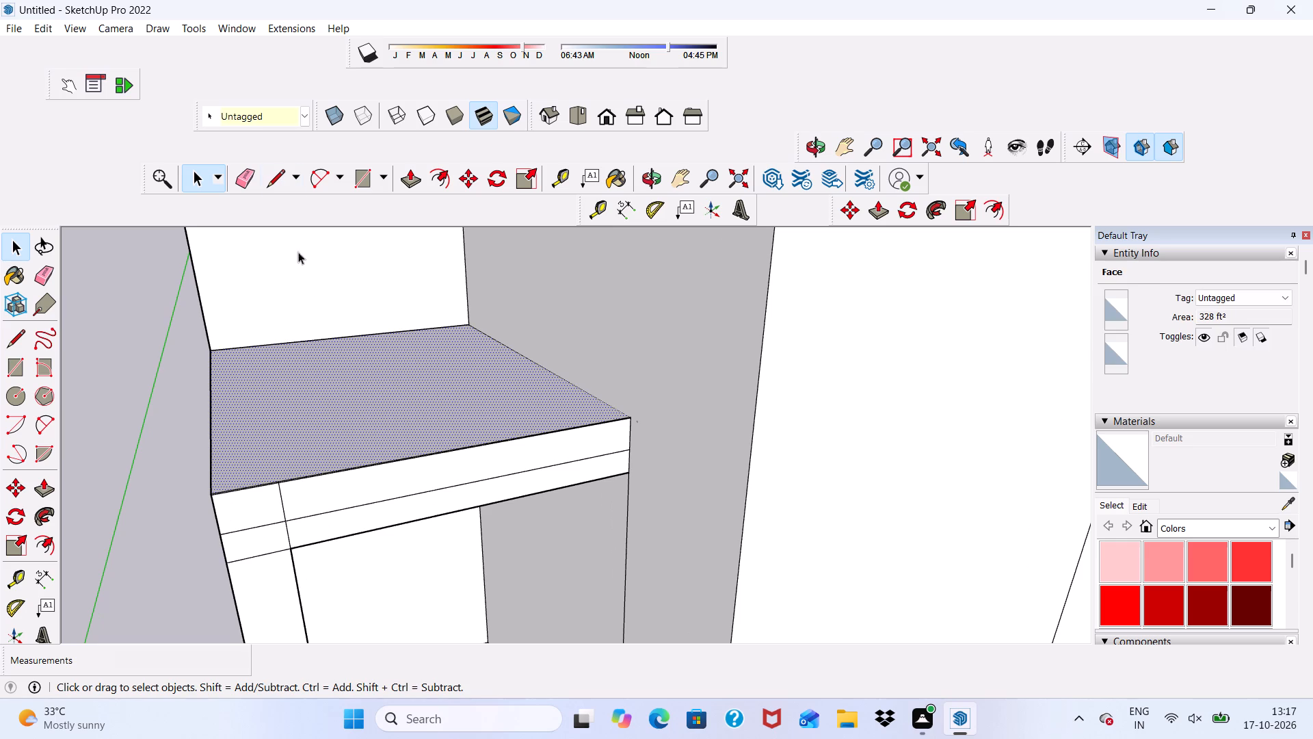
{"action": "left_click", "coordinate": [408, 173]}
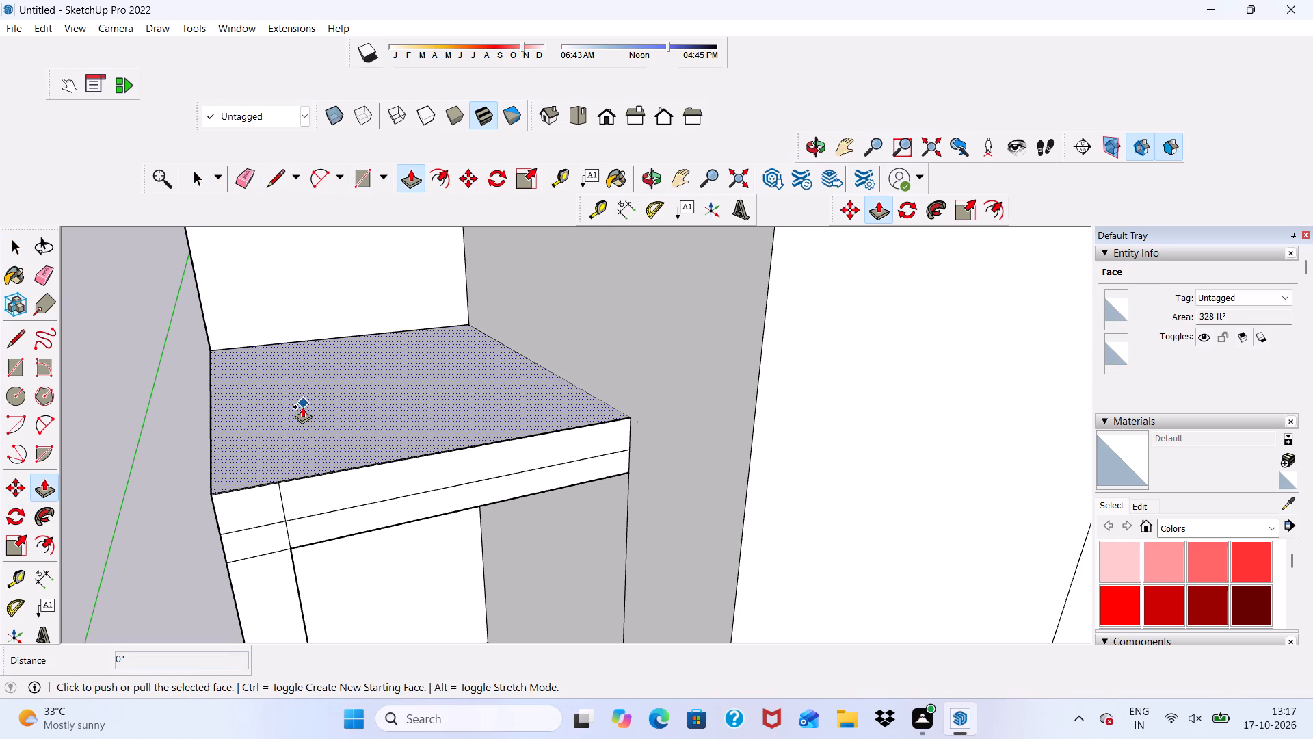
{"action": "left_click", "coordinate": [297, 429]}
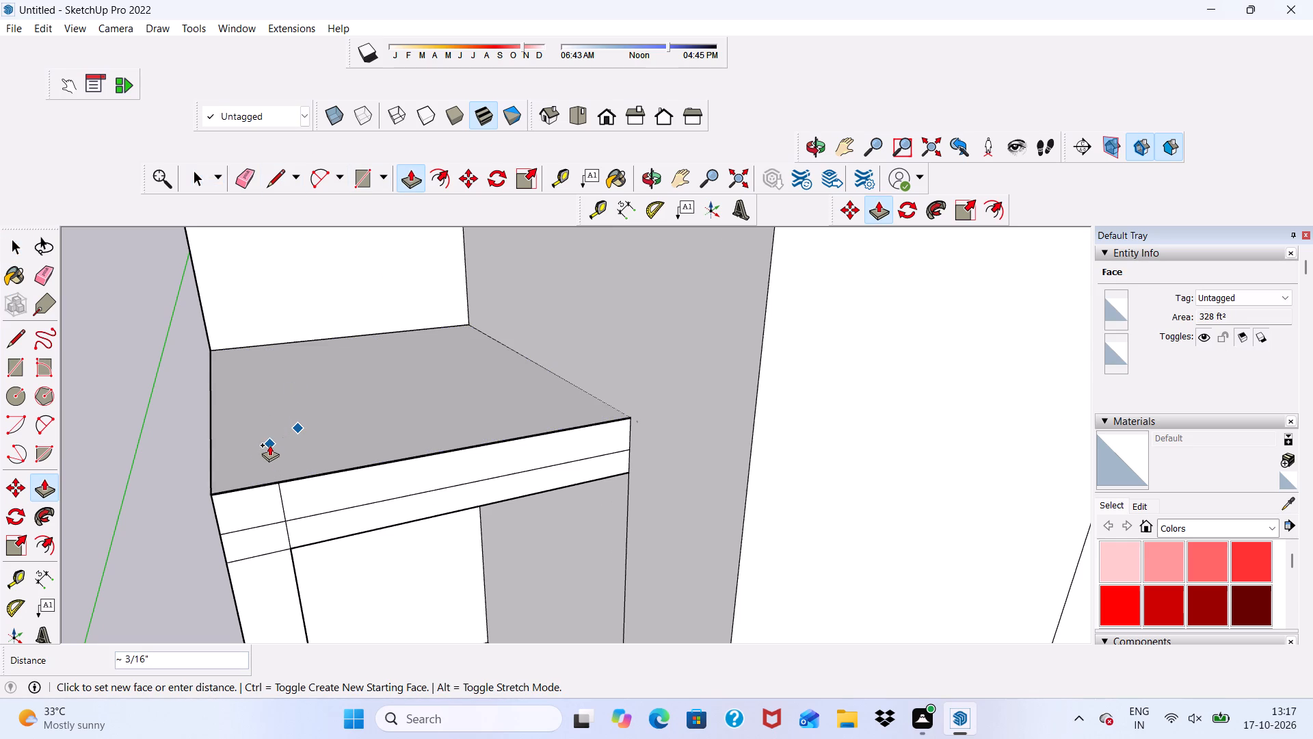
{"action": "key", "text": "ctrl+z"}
Push/Pull the underside of the upper side slab down about 4 13/16" beside the corner column.
{"action": "scroll", "coordinate": [282, 477], "scroll_direction": "down", "scroll_amount": 2}
{"action": "middle_click_drag", "start_coordinate": [282, 478], "coordinate": [228, 341]}
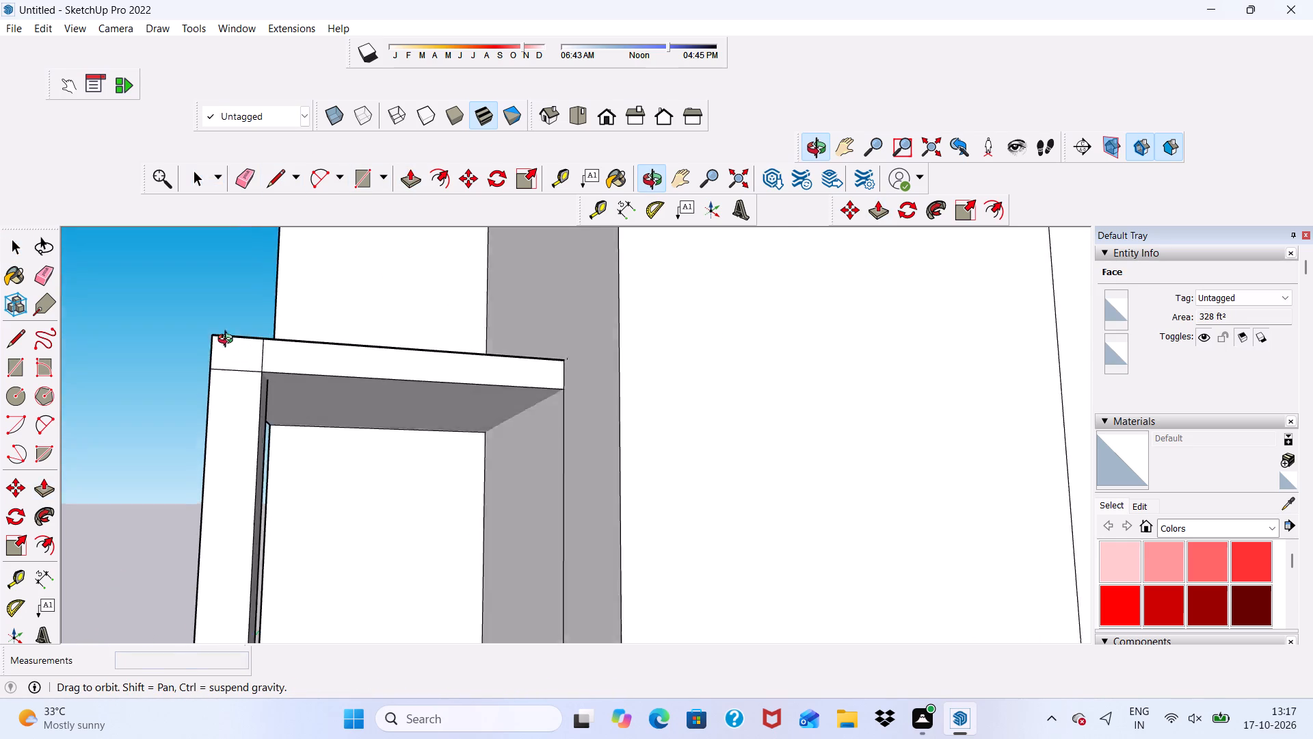
{"action": "middle_click_drag", "start_coordinate": [228, 341], "coordinate": [221, 337]}
{"action": "scroll", "coordinate": [328, 389], "scroll_direction": "up", "scroll_amount": 1}
{"action": "left_click", "coordinate": [327, 387]}
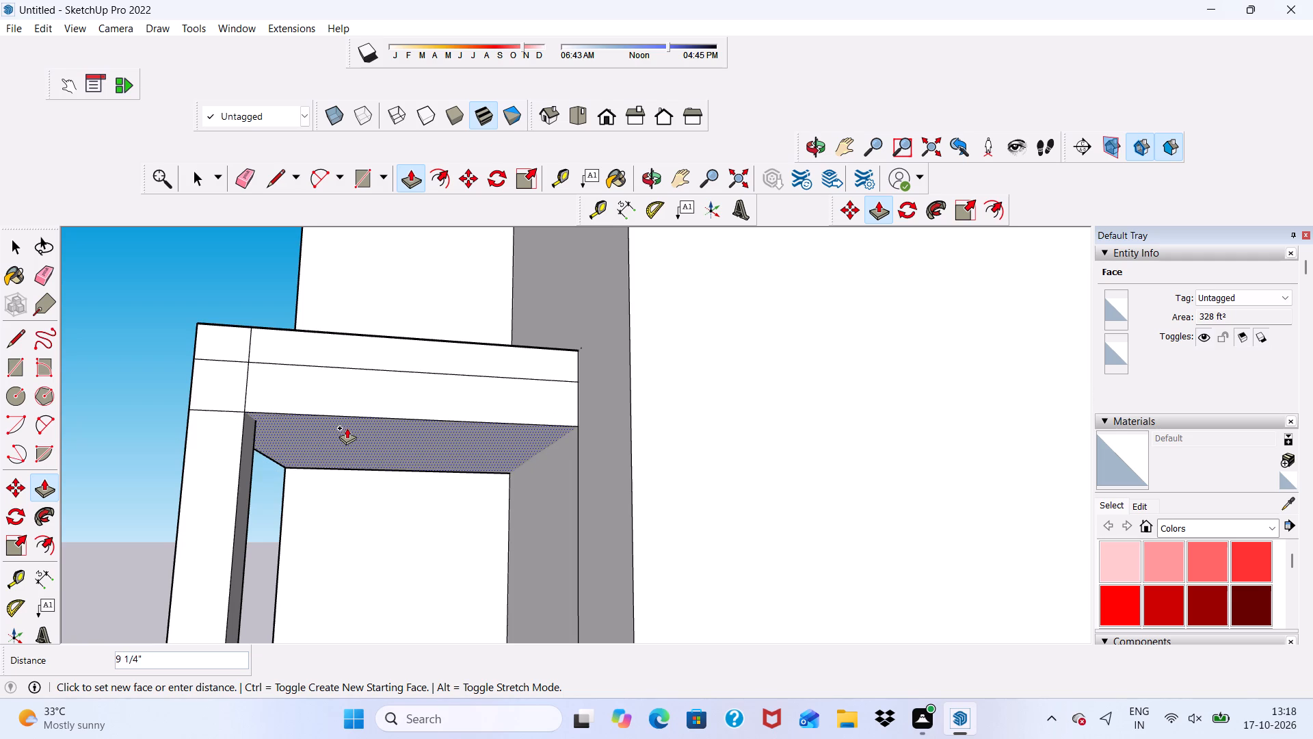
{"action": "scroll", "coordinate": [347, 428], "scroll_direction": "up", "scroll_amount": 1}
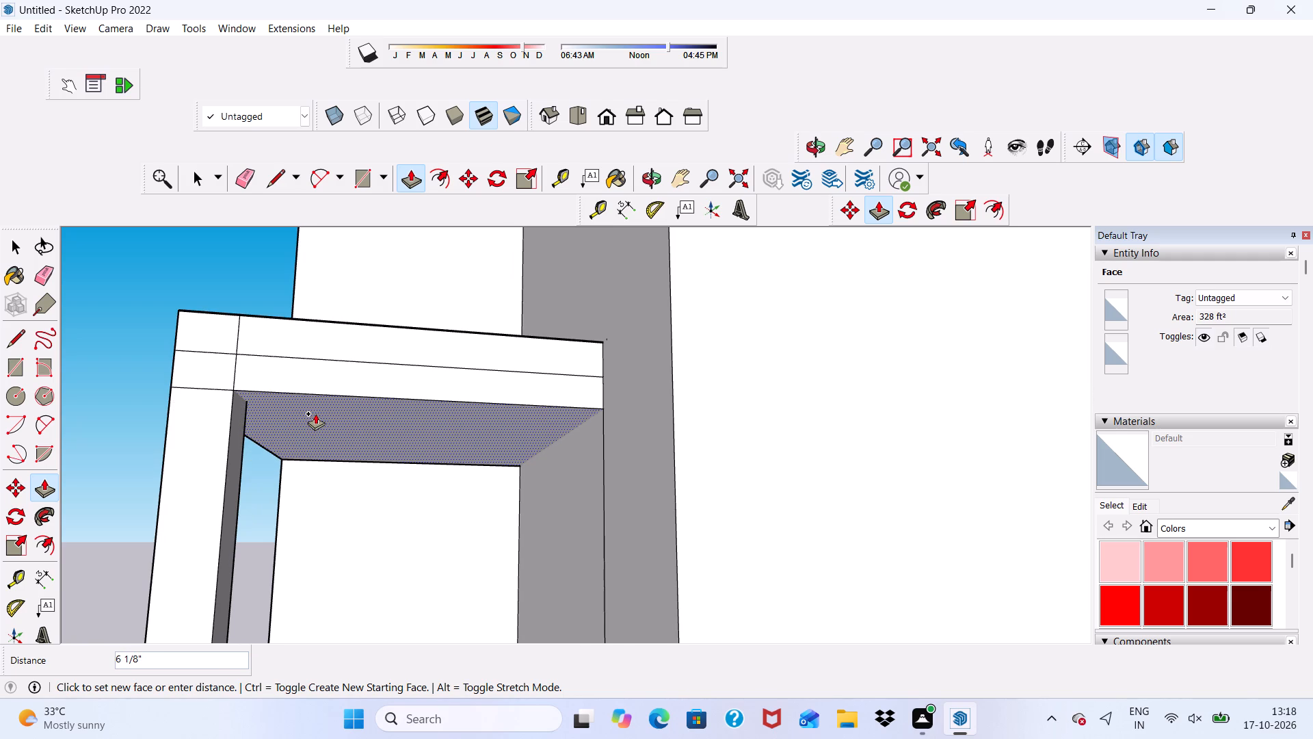
{"action": "left_click", "coordinate": [313, 407]}
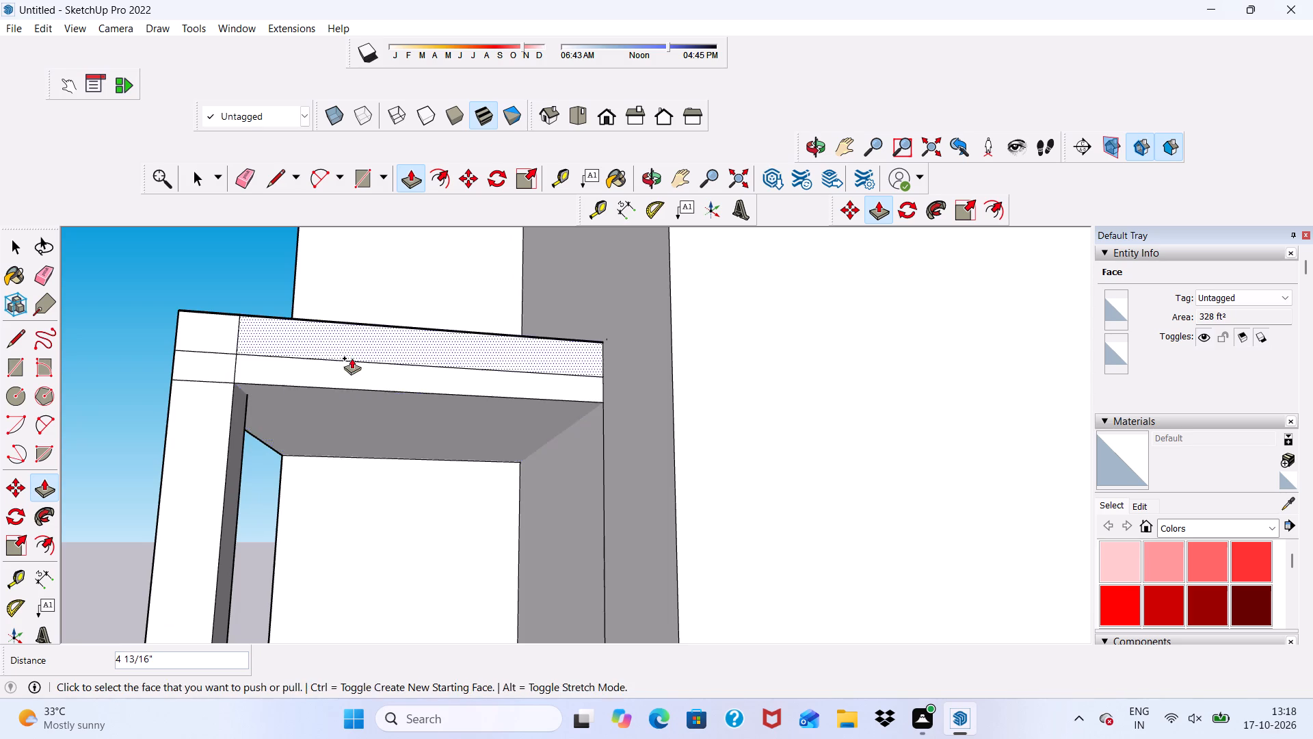
Push/Pull the top face of the upper side slab up about 4 13/16".
{"action": "middle_click_drag", "start_coordinate": [352, 361], "coordinate": [288, 545]}
{"action": "scroll", "coordinate": [278, 385], "scroll_direction": "up", "scroll_amount": 2}
{"action": "left_click", "coordinate": [271, 406]}
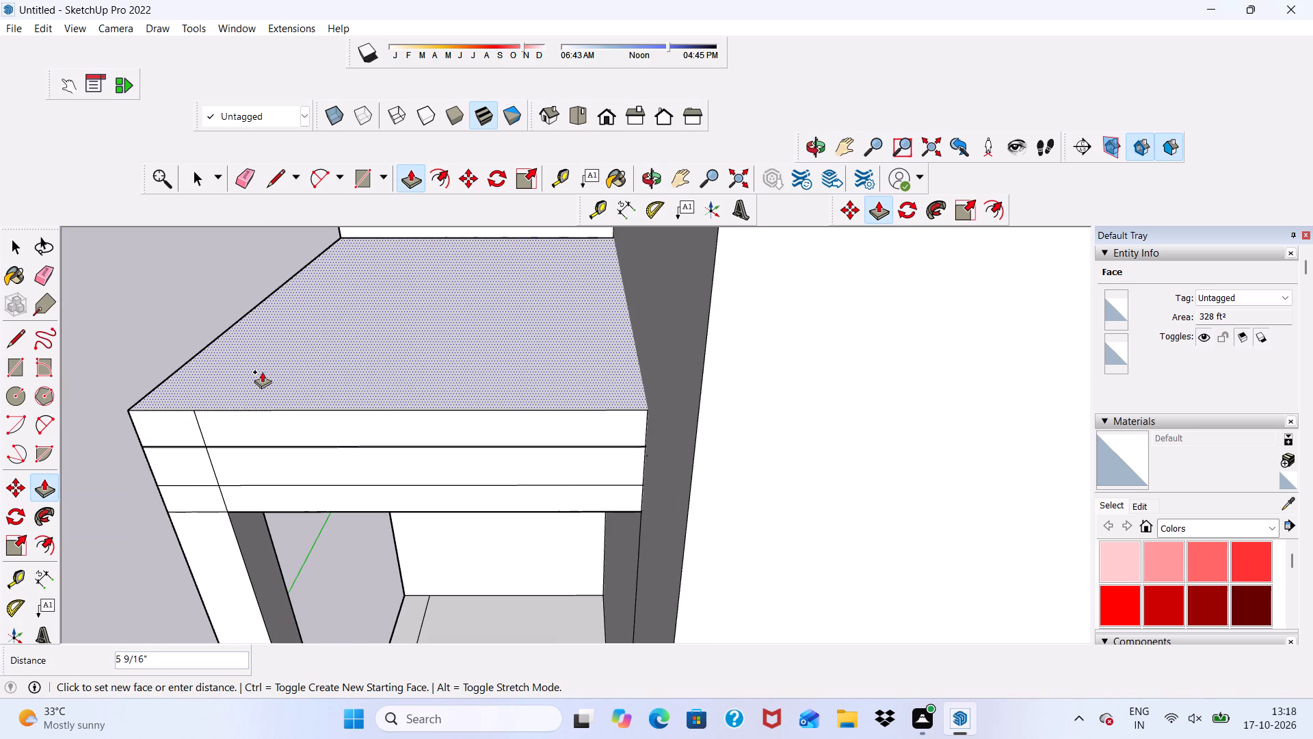
{"action": "left_click", "coordinate": [261, 379]}
Push/Pull the lowest strip of the upper slab's front edge, between the corner column and tall wall, inward about 2 5/8".
{"action": "scroll", "coordinate": [125, 408], "scroll_direction": "down", "scroll_amount": 3}
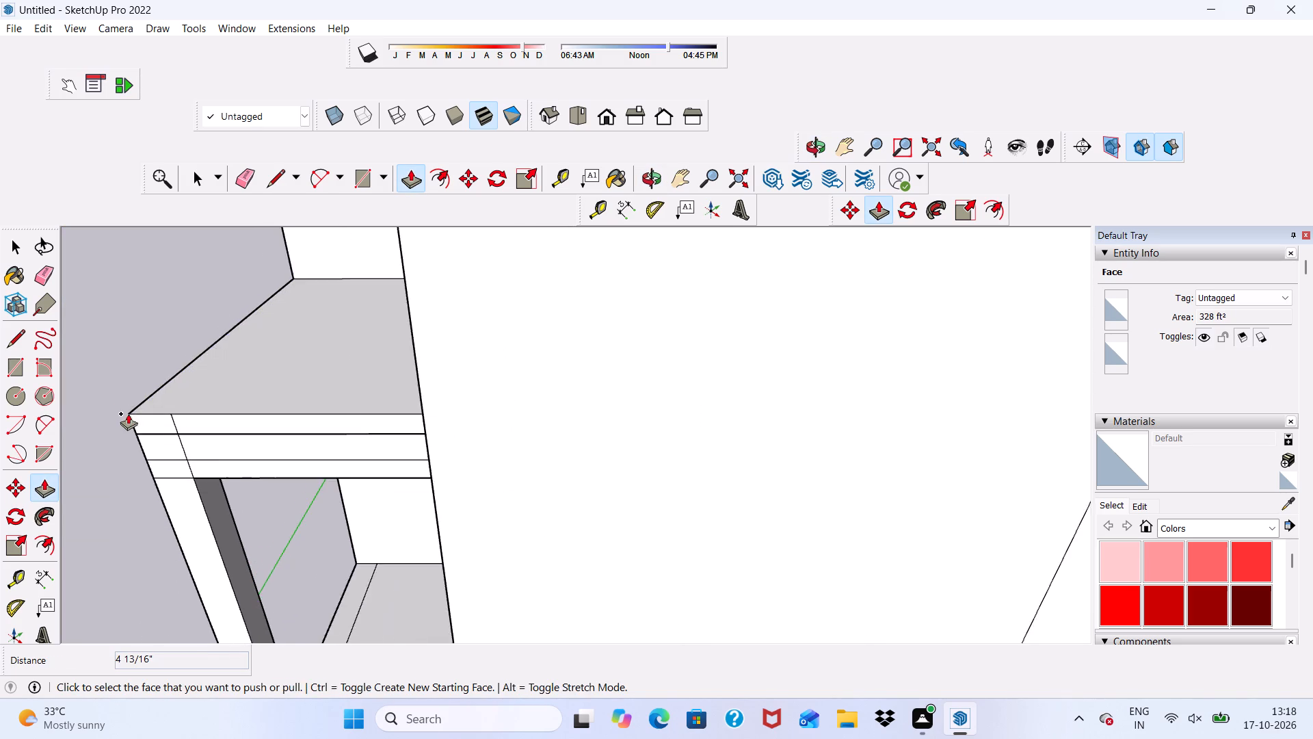
{"action": "middle_click_drag", "start_coordinate": [128, 413], "coordinate": [291, 326]}
{"action": "key", "text": "space"}
{"action": "scroll", "coordinate": [194, 519], "scroll_direction": "up", "scroll_amount": 6}
{"action": "middle_click_drag", "start_coordinate": [241, 437], "coordinate": [133, 452]}
{"action": "left_click", "coordinate": [197, 415]}
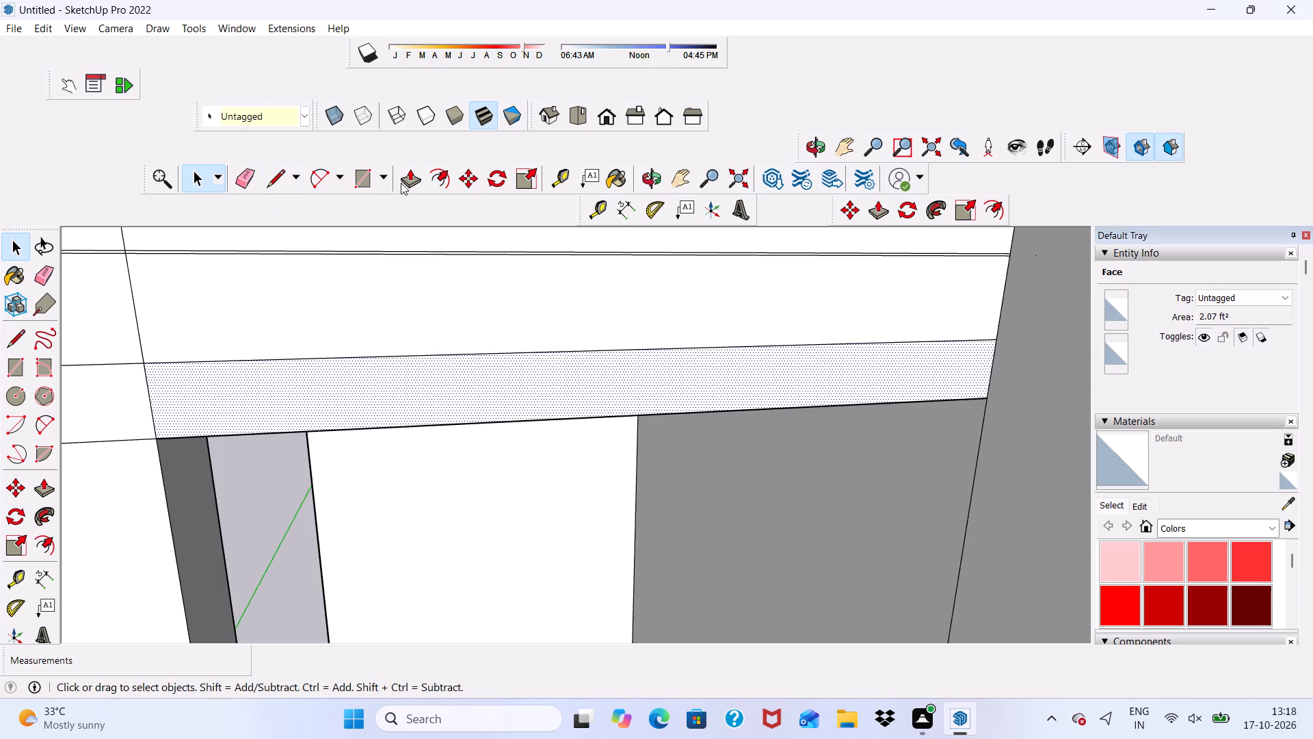
{"action": "left_click", "coordinate": [405, 172]}
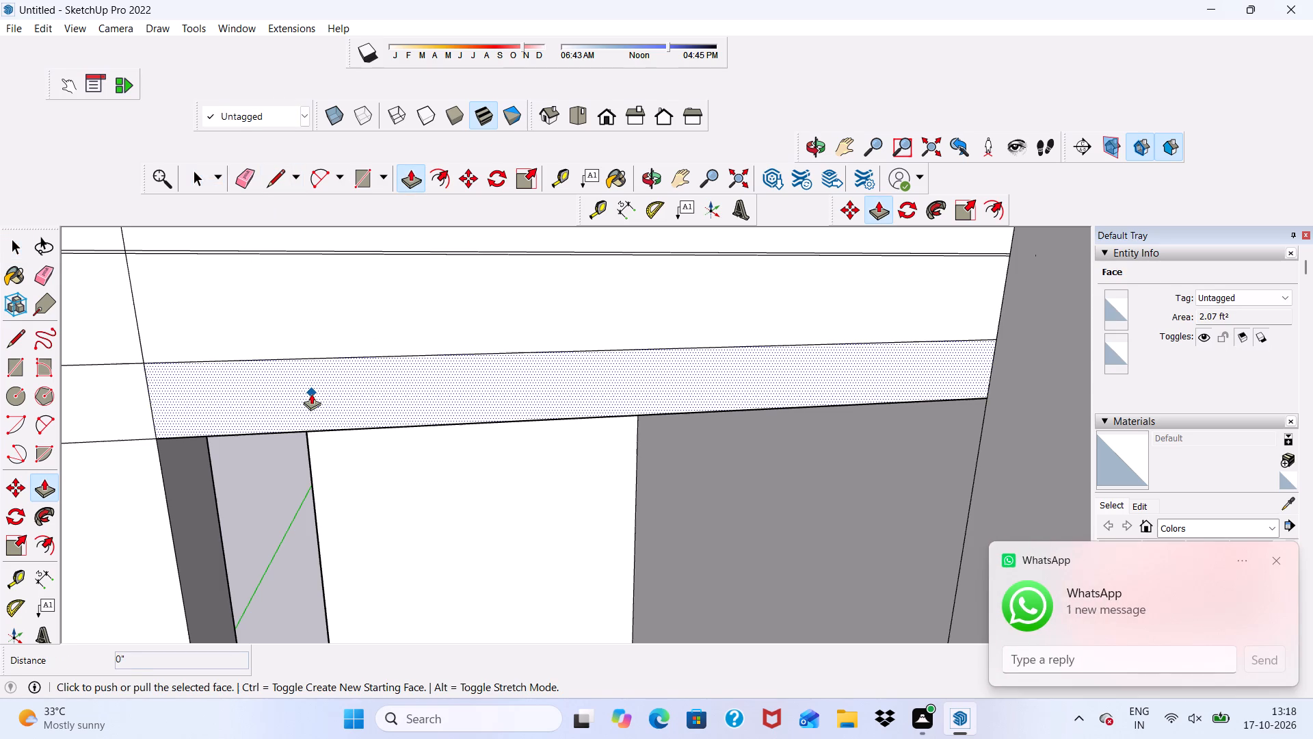
{"action": "left_click_drag", "start_coordinate": [311, 393], "coordinate": [315, 385]}
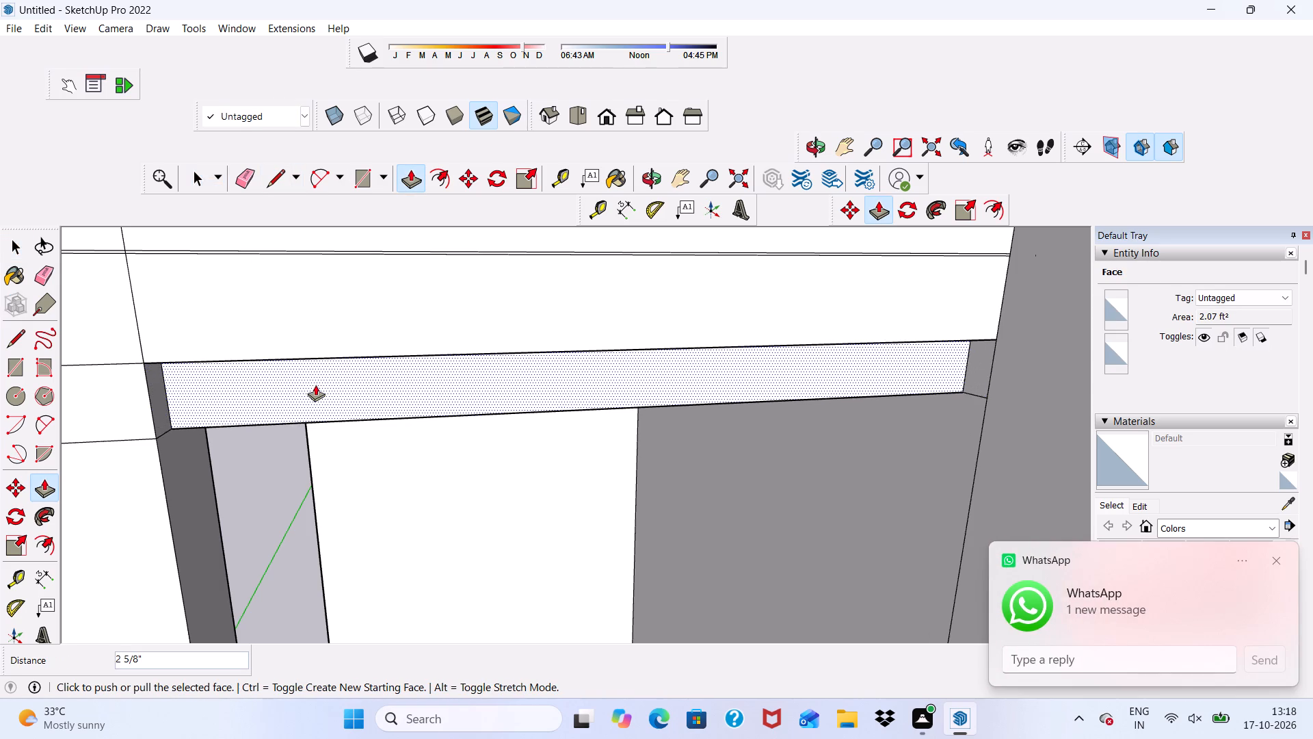
Push/Pull the matching lowest strip on the slab's other outer edge, around the corner column, inward about 3 1/2".
{"action": "scroll", "coordinate": [315, 385], "scroll_direction": "down", "scroll_amount": 8}
{"action": "middle_click_drag", "start_coordinate": [307, 426], "coordinate": [494, 392]}
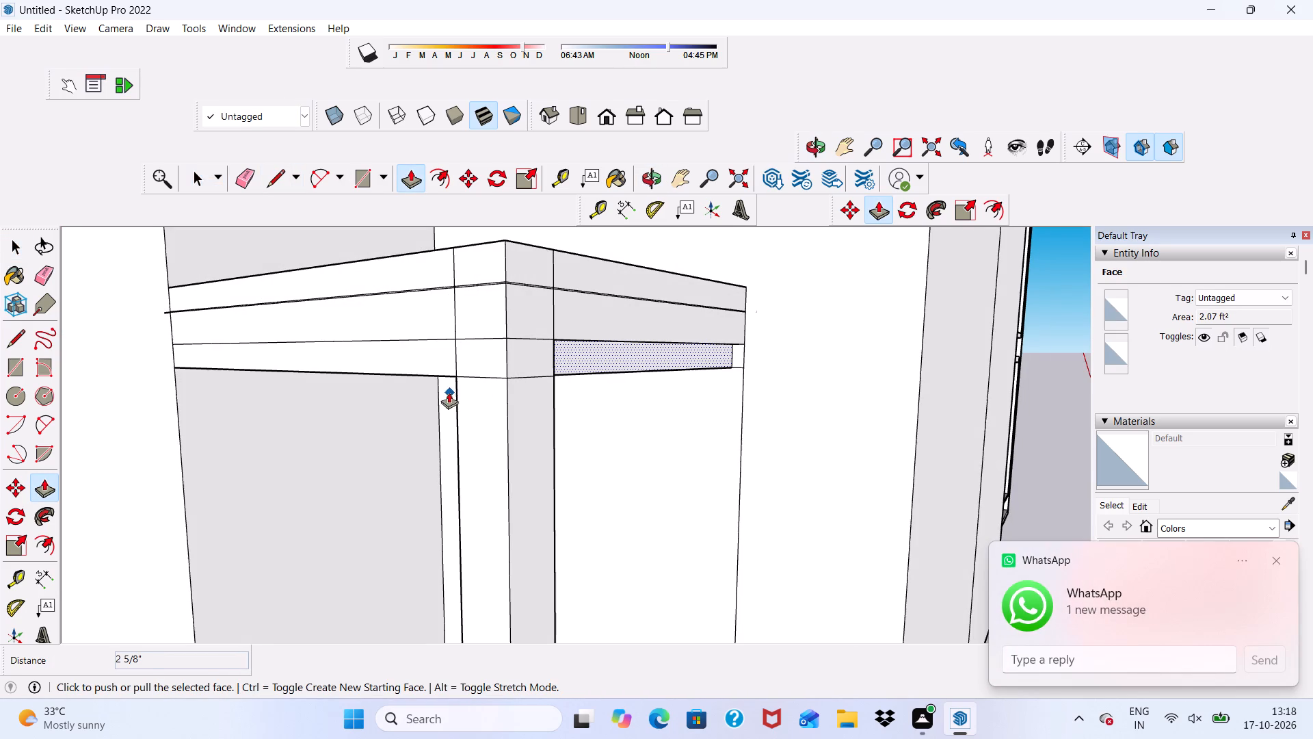
{"action": "key", "text": "space"}
{"action": "left_click", "coordinate": [402, 366]}
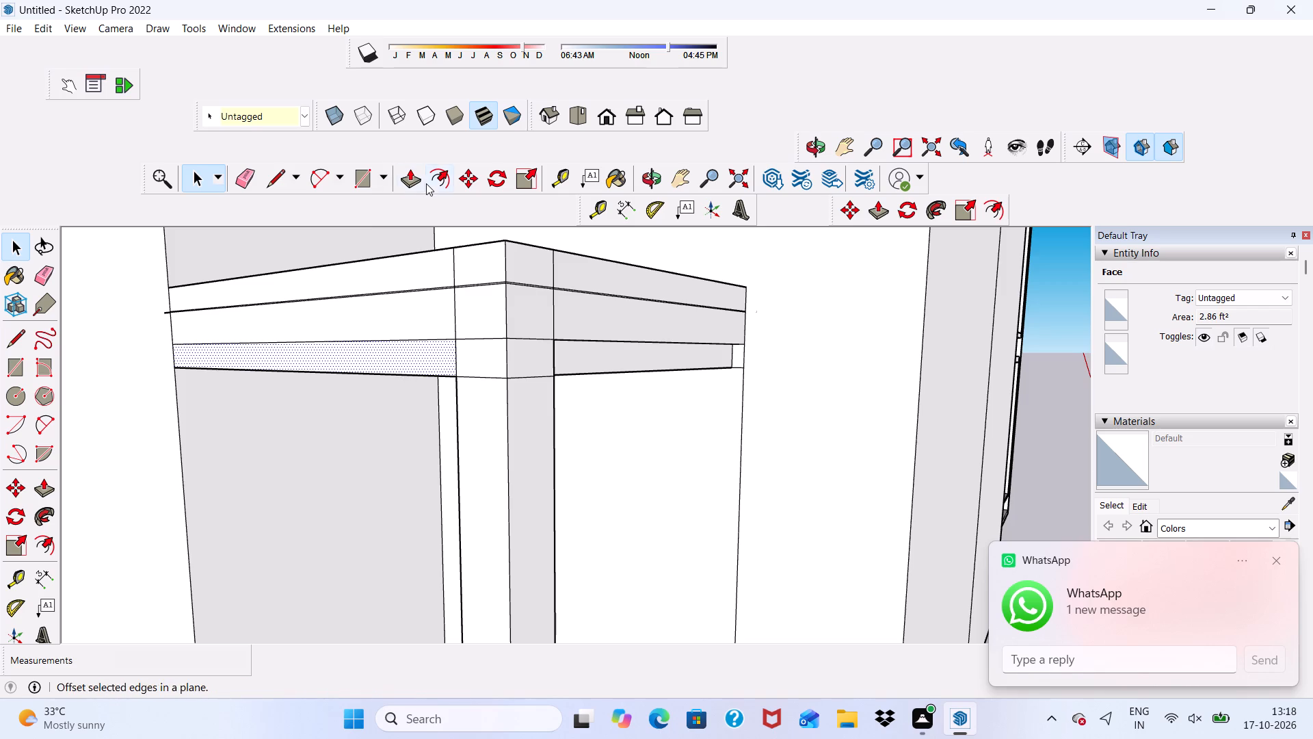
{"action": "left_click", "coordinate": [410, 172]}
{"action": "left_click_drag", "start_coordinate": [369, 349], "coordinate": [369, 350]}
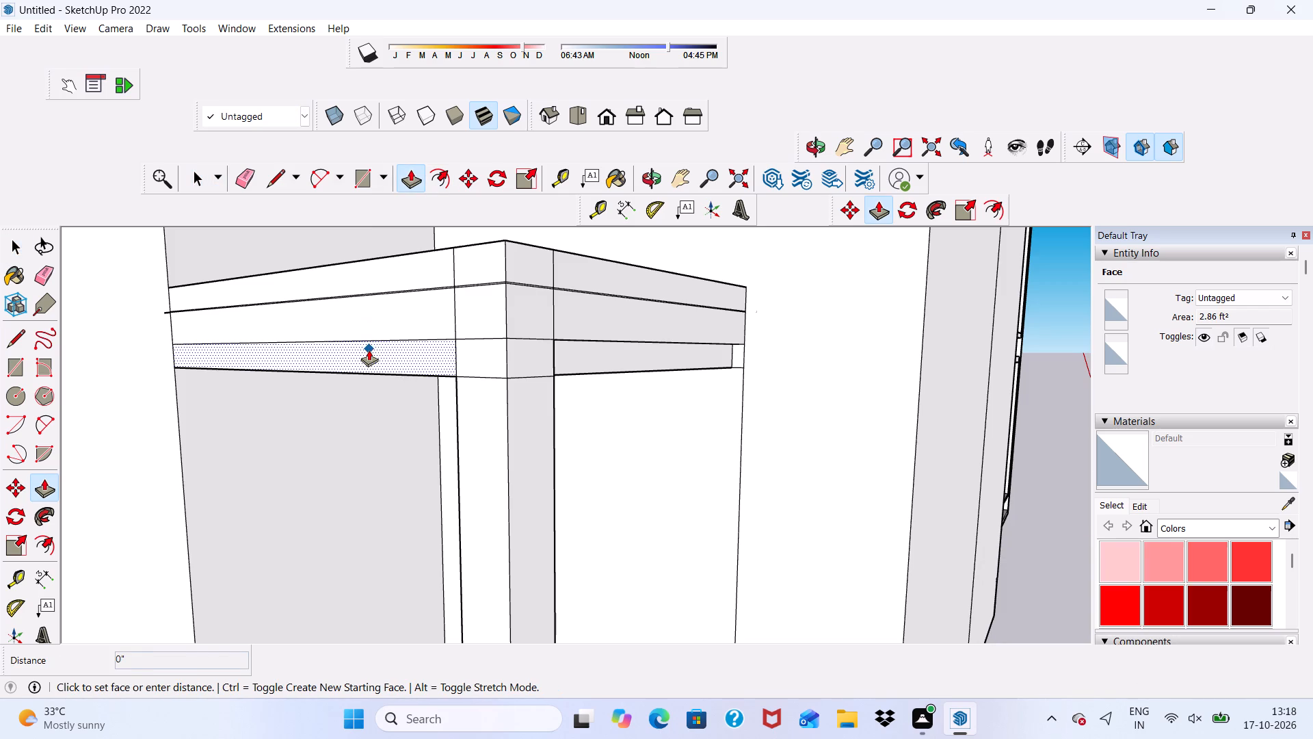
{"action": "left_click_drag", "start_coordinate": [369, 350], "coordinate": [388, 346]}
Erase the short bottom edge at the wall end of the recessed strip on the slab's outer side.
{"action": "scroll", "coordinate": [386, 335], "scroll_direction": "down", "scroll_amount": 5}
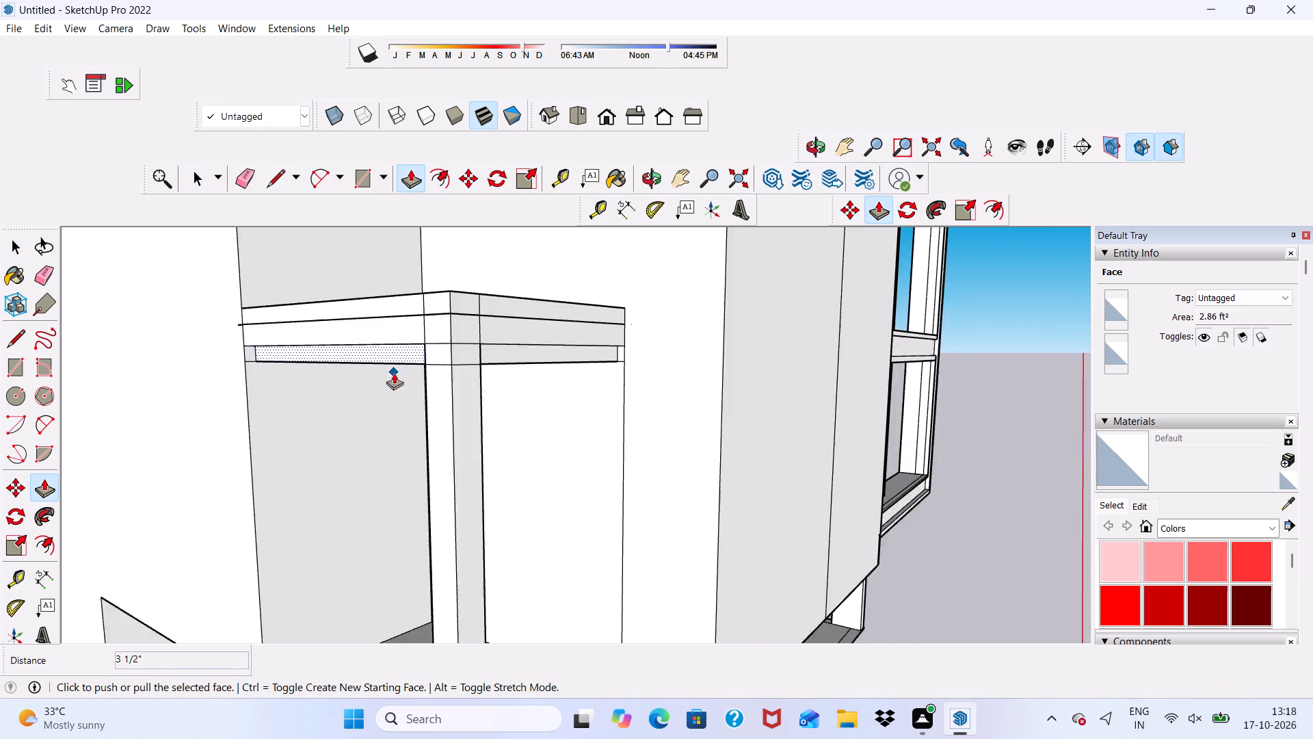
{"action": "scroll", "coordinate": [394, 373], "scroll_direction": "down", "scroll_amount": 2}
{"action": "middle_click_drag", "start_coordinate": [393, 368], "coordinate": [348, 346]}
{"action": "scroll", "coordinate": [250, 308], "scroll_direction": "up", "scroll_amount": 7}
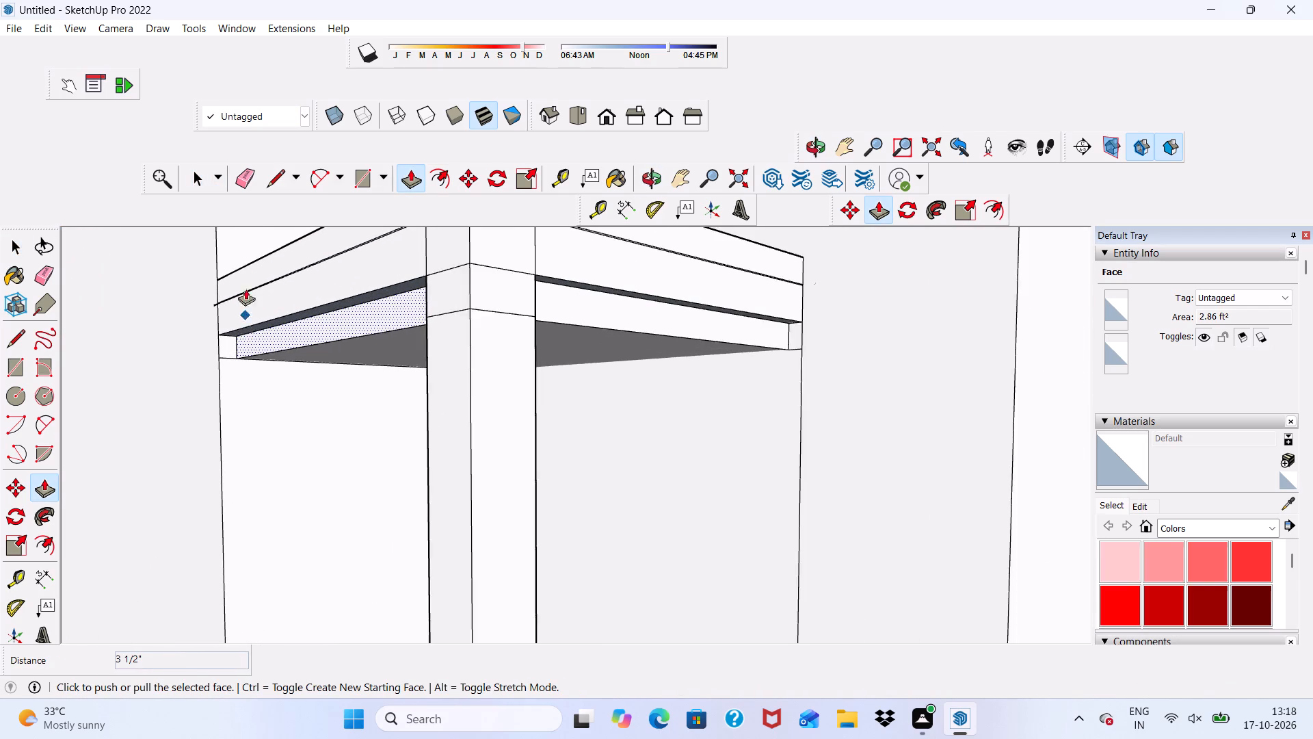
{"action": "scroll", "coordinate": [246, 289], "scroll_direction": "up", "scroll_amount": 2}
{"action": "left_click_drag", "start_coordinate": [241, 169], "coordinate": [243, 182]}
{"action": "scroll", "coordinate": [259, 369], "scroll_direction": "up", "scroll_amount": 8}
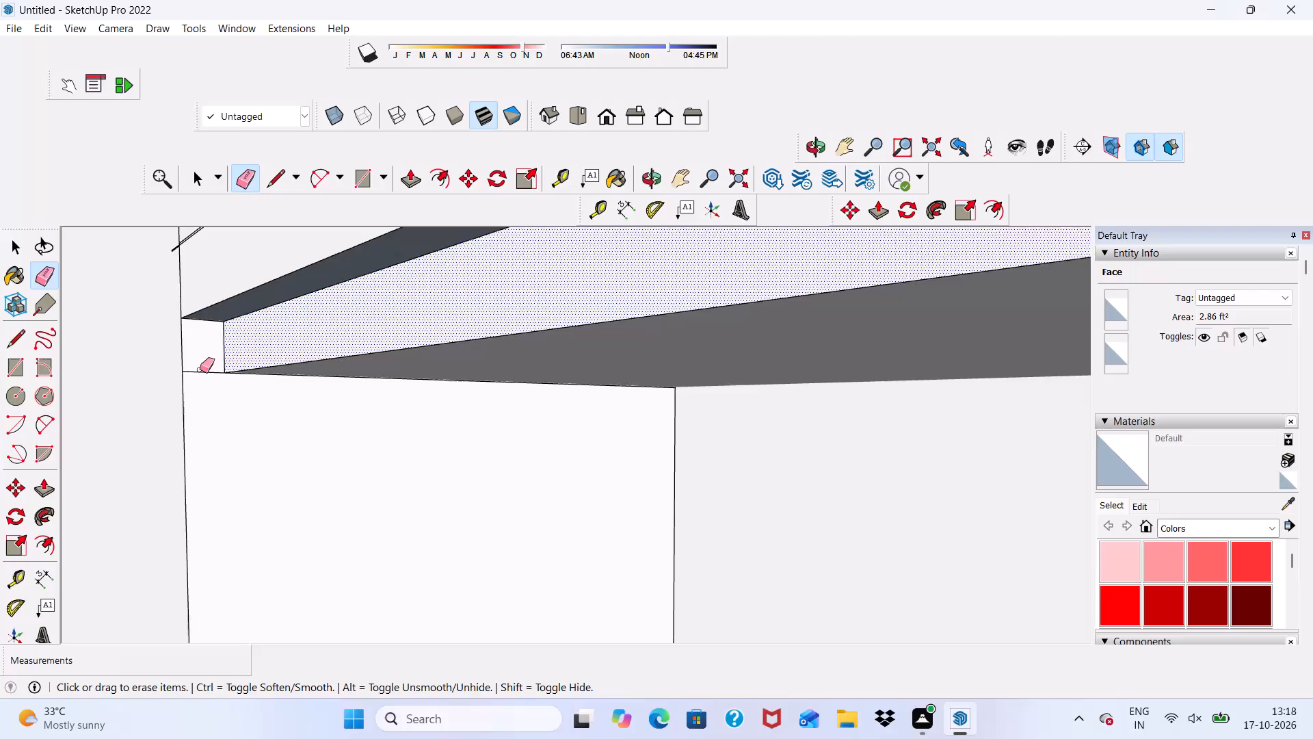
{"action": "left_click_drag", "start_coordinate": [200, 369], "coordinate": [204, 388]}
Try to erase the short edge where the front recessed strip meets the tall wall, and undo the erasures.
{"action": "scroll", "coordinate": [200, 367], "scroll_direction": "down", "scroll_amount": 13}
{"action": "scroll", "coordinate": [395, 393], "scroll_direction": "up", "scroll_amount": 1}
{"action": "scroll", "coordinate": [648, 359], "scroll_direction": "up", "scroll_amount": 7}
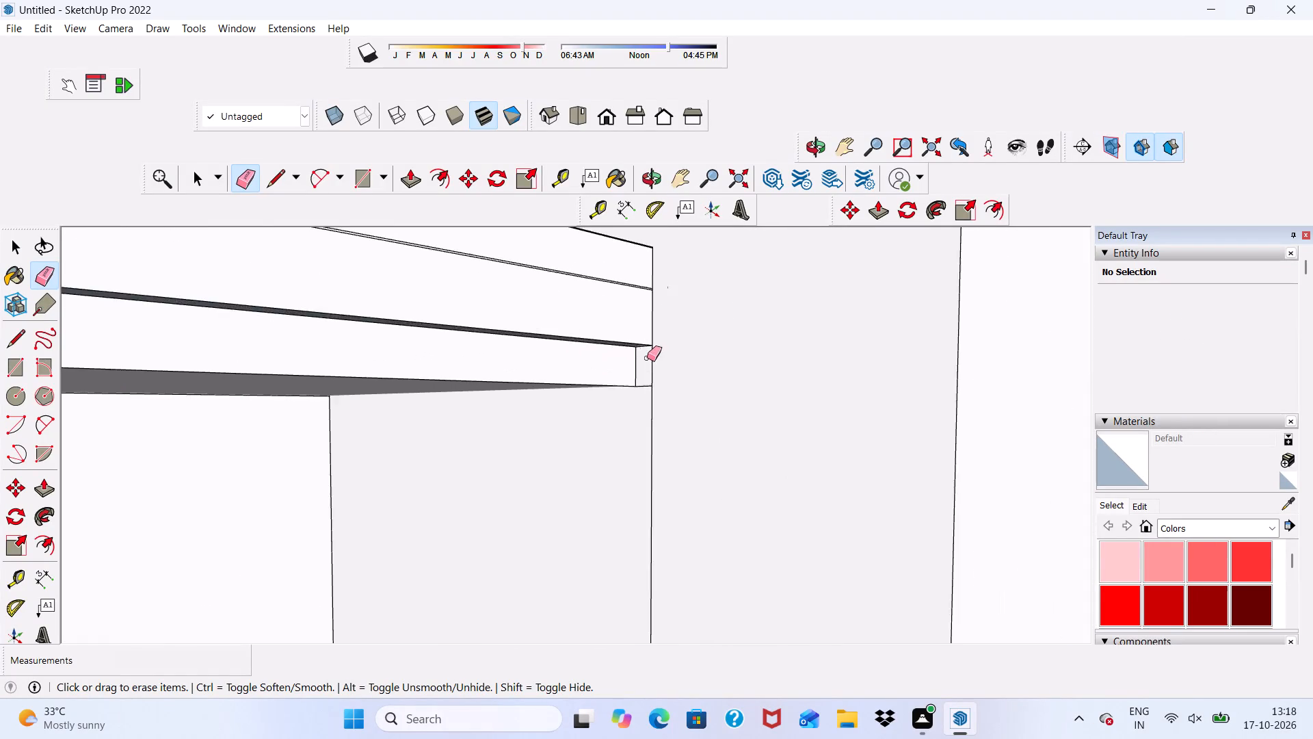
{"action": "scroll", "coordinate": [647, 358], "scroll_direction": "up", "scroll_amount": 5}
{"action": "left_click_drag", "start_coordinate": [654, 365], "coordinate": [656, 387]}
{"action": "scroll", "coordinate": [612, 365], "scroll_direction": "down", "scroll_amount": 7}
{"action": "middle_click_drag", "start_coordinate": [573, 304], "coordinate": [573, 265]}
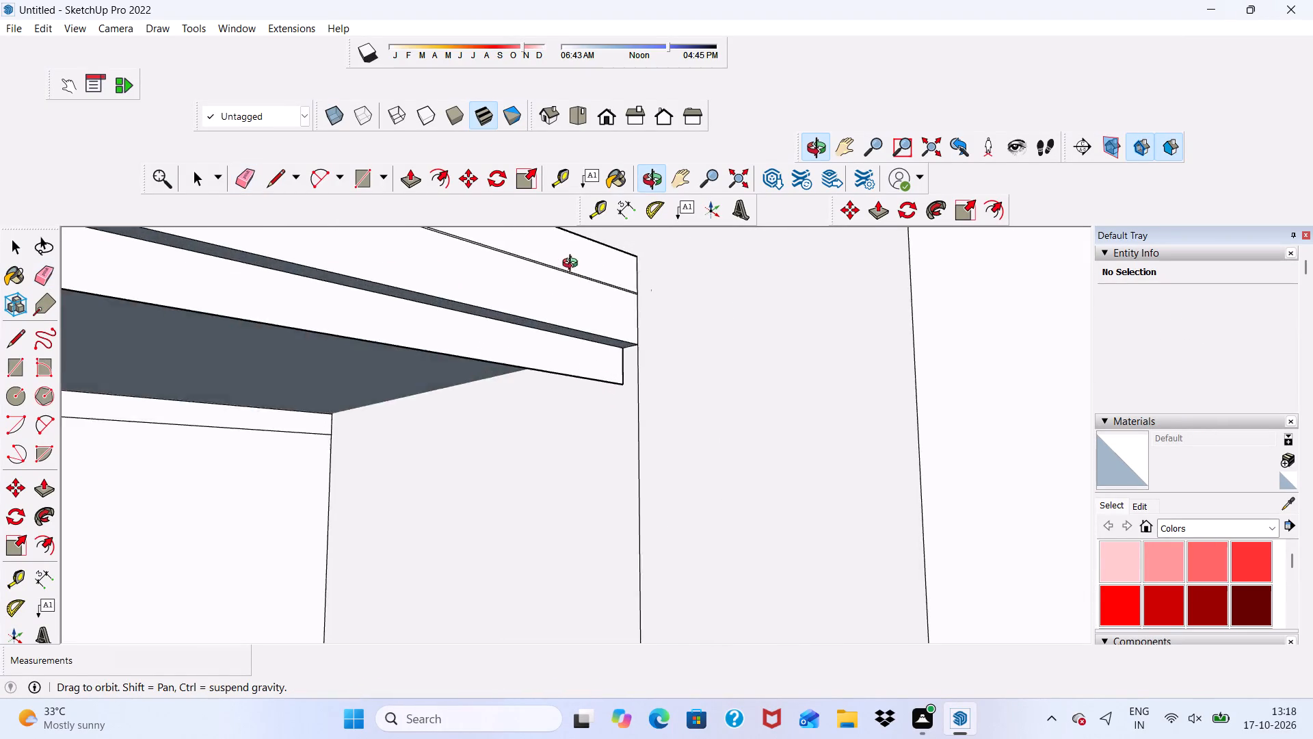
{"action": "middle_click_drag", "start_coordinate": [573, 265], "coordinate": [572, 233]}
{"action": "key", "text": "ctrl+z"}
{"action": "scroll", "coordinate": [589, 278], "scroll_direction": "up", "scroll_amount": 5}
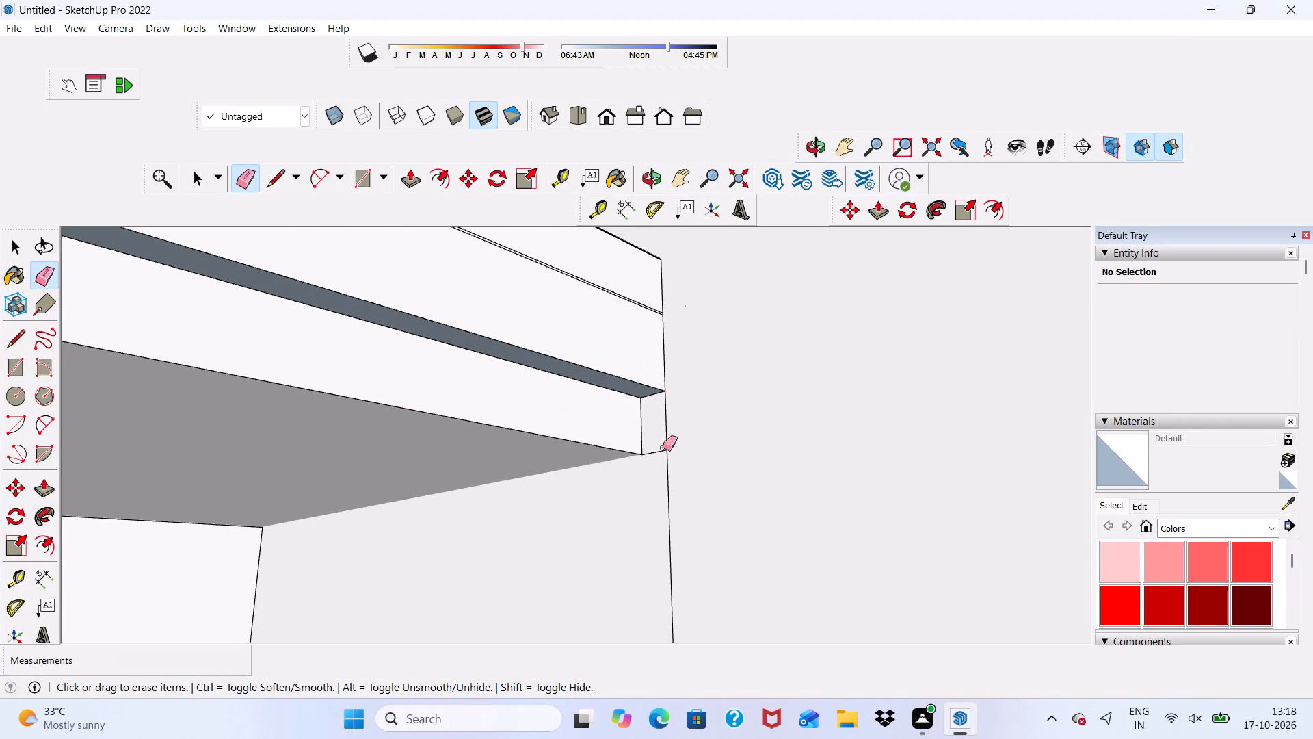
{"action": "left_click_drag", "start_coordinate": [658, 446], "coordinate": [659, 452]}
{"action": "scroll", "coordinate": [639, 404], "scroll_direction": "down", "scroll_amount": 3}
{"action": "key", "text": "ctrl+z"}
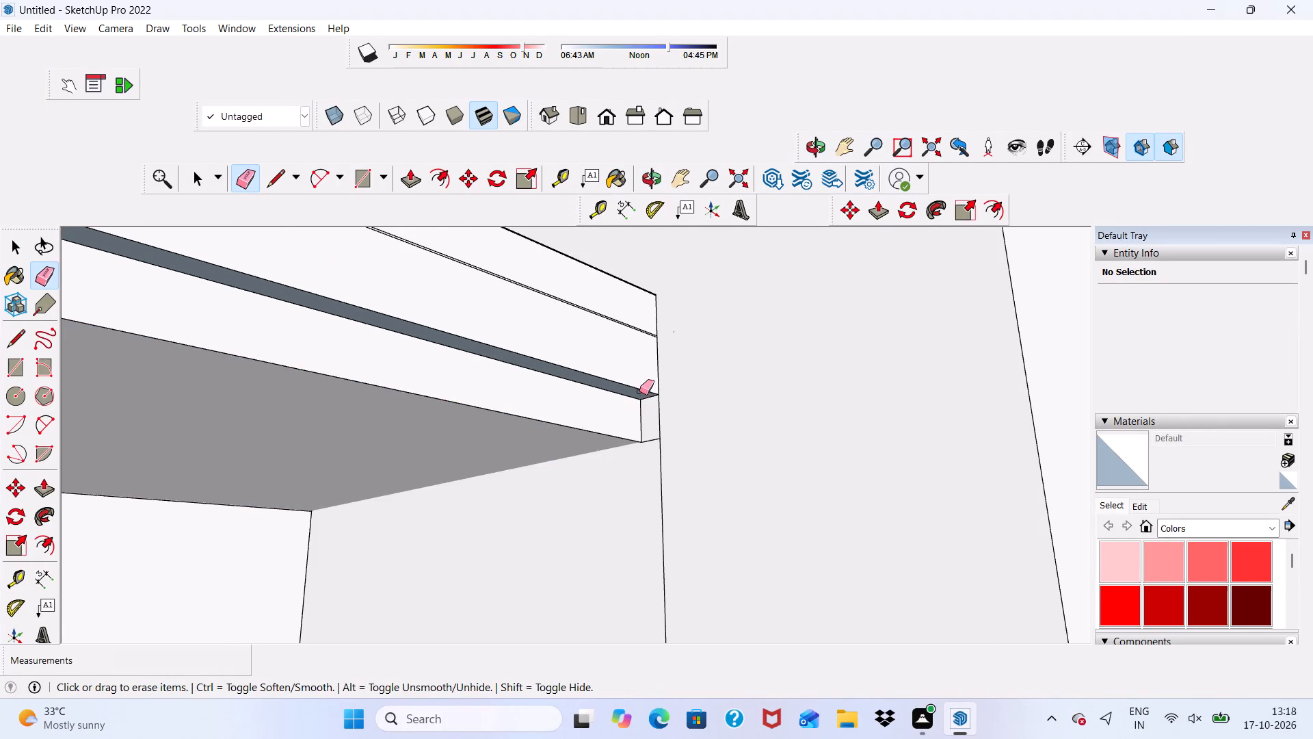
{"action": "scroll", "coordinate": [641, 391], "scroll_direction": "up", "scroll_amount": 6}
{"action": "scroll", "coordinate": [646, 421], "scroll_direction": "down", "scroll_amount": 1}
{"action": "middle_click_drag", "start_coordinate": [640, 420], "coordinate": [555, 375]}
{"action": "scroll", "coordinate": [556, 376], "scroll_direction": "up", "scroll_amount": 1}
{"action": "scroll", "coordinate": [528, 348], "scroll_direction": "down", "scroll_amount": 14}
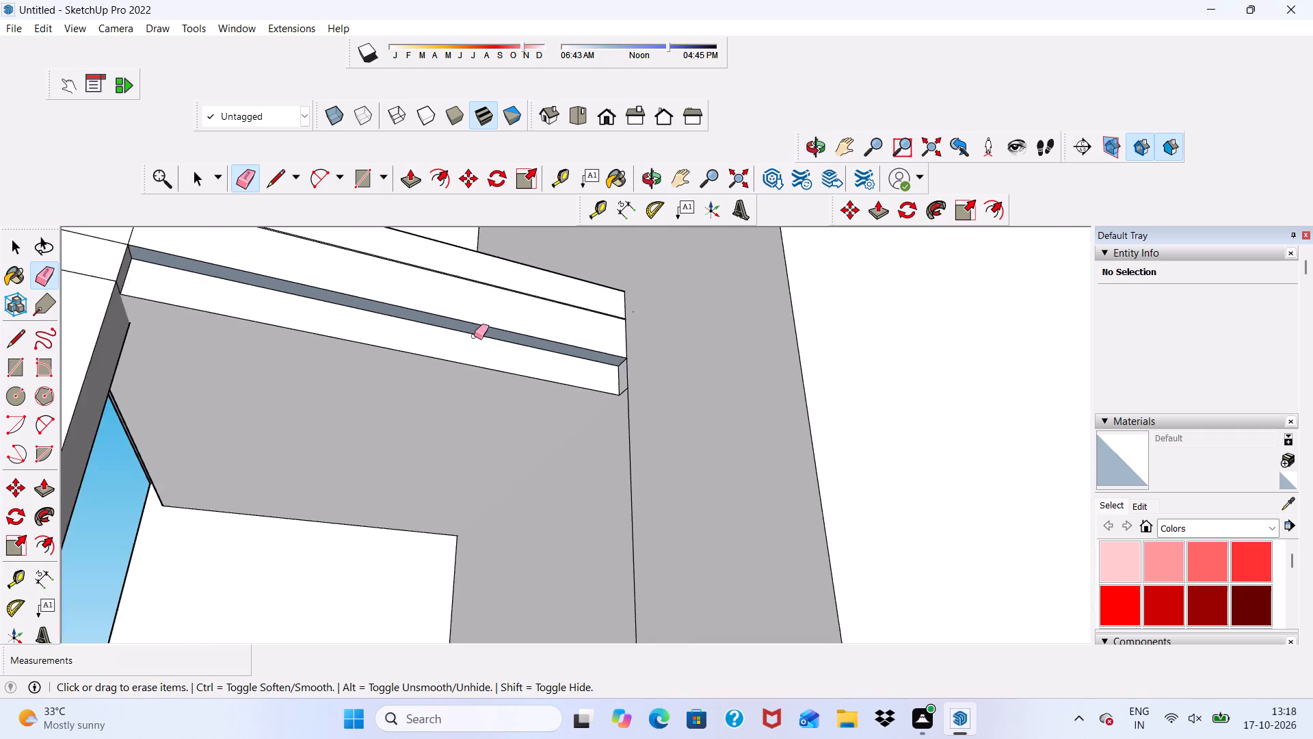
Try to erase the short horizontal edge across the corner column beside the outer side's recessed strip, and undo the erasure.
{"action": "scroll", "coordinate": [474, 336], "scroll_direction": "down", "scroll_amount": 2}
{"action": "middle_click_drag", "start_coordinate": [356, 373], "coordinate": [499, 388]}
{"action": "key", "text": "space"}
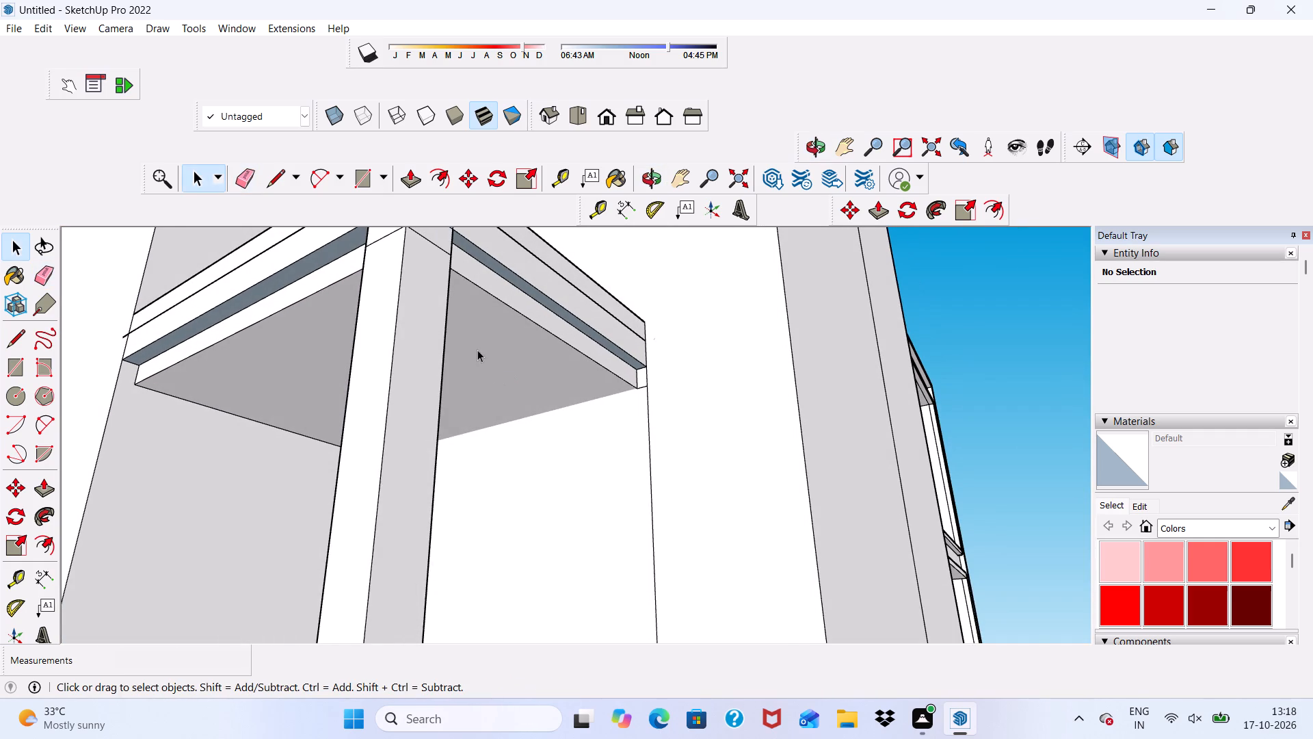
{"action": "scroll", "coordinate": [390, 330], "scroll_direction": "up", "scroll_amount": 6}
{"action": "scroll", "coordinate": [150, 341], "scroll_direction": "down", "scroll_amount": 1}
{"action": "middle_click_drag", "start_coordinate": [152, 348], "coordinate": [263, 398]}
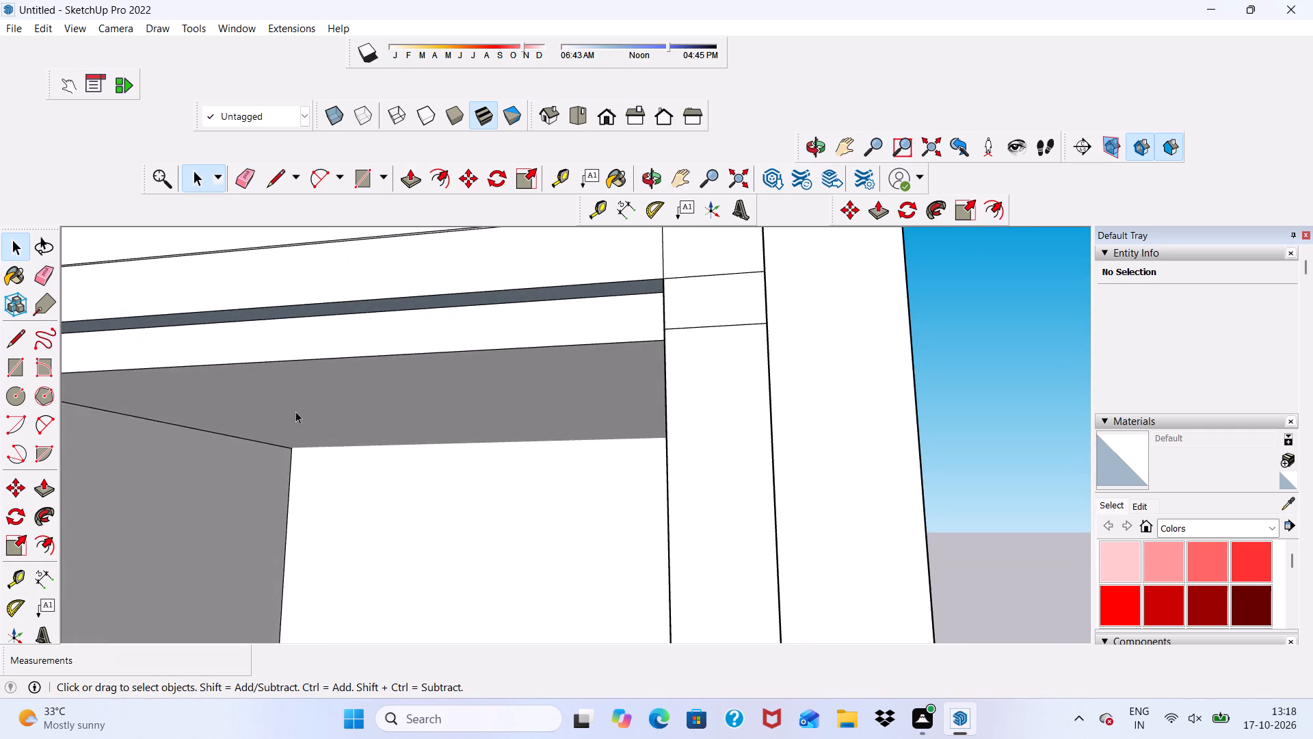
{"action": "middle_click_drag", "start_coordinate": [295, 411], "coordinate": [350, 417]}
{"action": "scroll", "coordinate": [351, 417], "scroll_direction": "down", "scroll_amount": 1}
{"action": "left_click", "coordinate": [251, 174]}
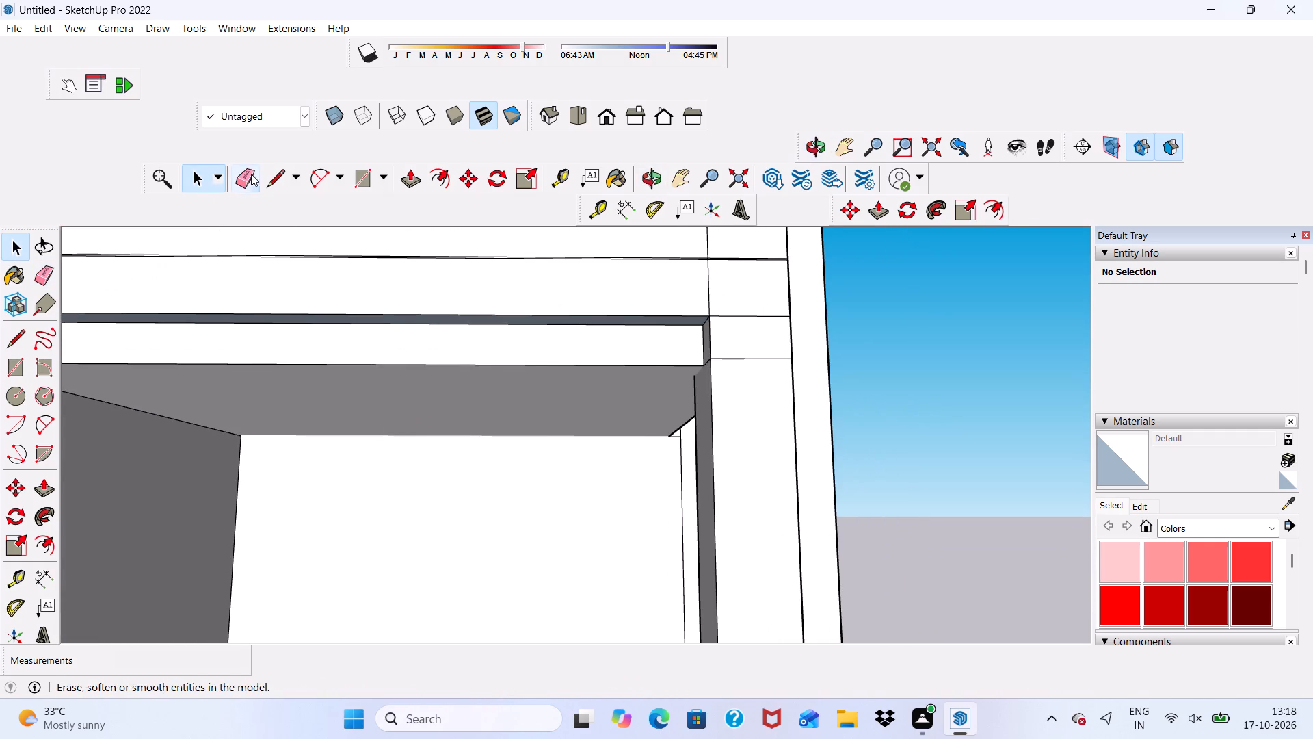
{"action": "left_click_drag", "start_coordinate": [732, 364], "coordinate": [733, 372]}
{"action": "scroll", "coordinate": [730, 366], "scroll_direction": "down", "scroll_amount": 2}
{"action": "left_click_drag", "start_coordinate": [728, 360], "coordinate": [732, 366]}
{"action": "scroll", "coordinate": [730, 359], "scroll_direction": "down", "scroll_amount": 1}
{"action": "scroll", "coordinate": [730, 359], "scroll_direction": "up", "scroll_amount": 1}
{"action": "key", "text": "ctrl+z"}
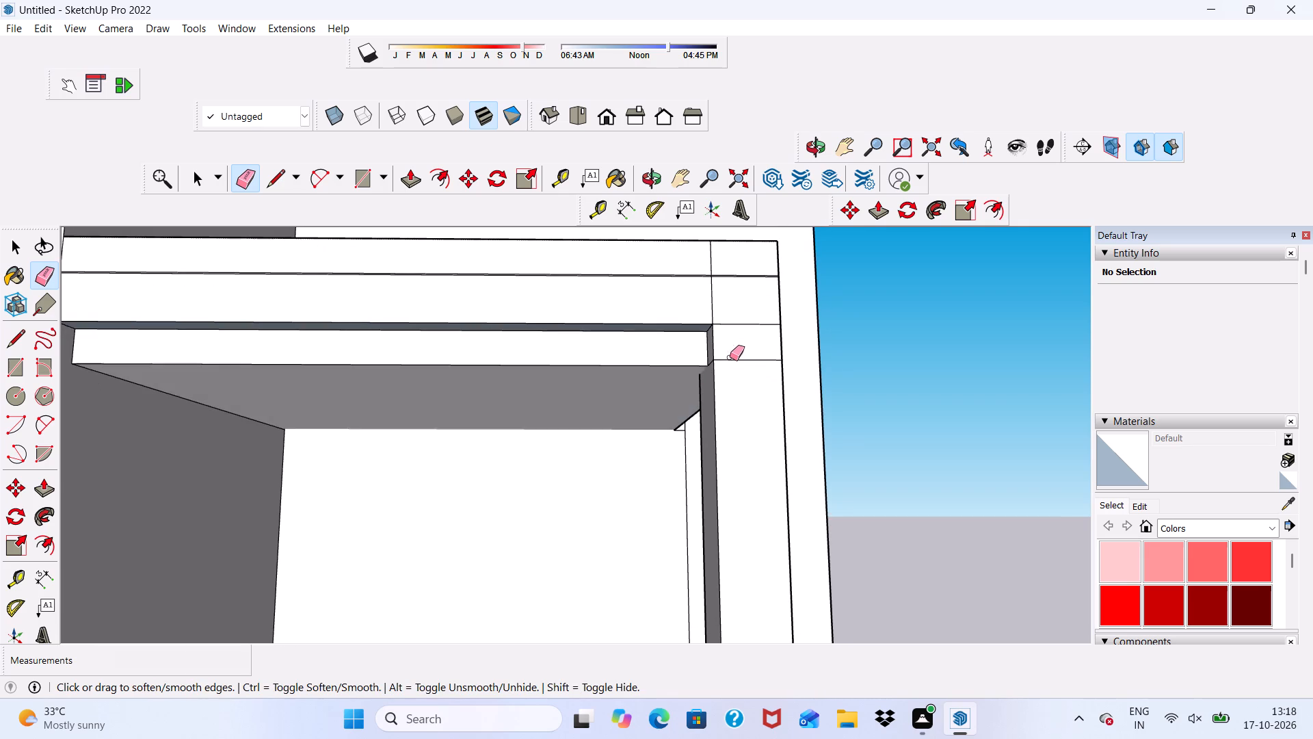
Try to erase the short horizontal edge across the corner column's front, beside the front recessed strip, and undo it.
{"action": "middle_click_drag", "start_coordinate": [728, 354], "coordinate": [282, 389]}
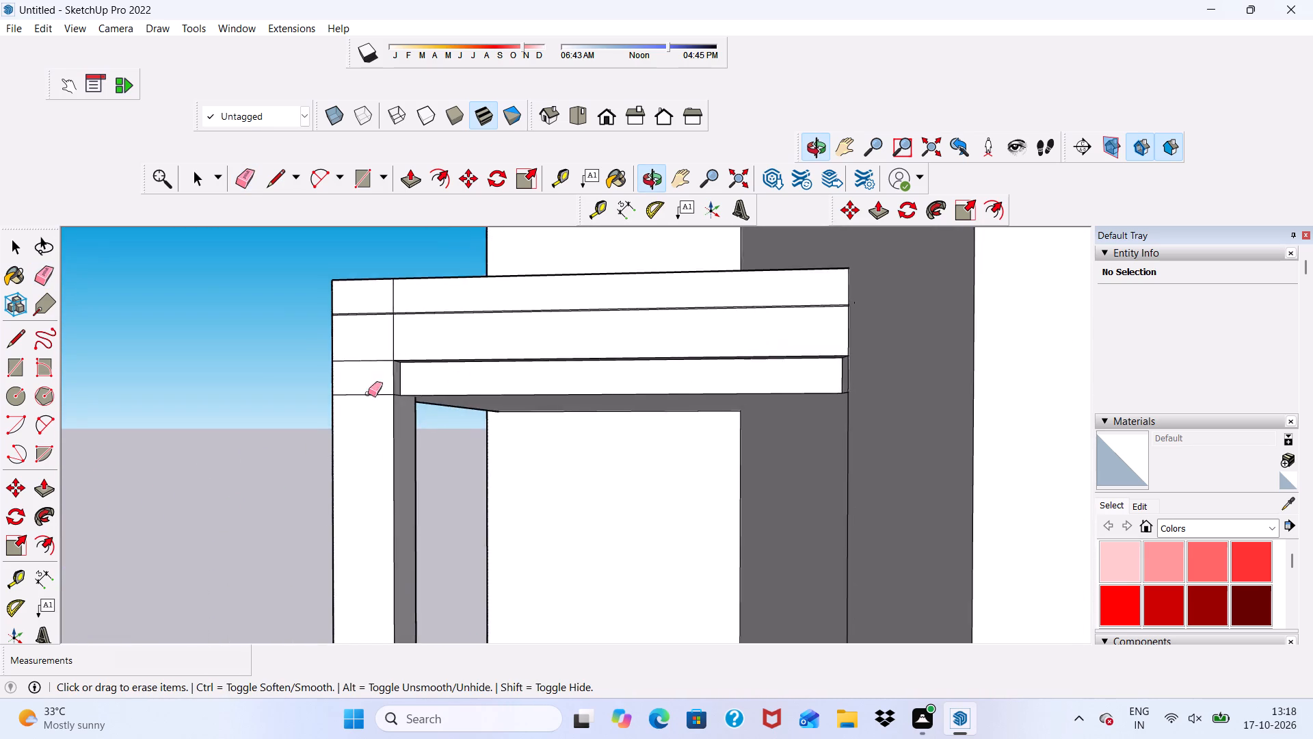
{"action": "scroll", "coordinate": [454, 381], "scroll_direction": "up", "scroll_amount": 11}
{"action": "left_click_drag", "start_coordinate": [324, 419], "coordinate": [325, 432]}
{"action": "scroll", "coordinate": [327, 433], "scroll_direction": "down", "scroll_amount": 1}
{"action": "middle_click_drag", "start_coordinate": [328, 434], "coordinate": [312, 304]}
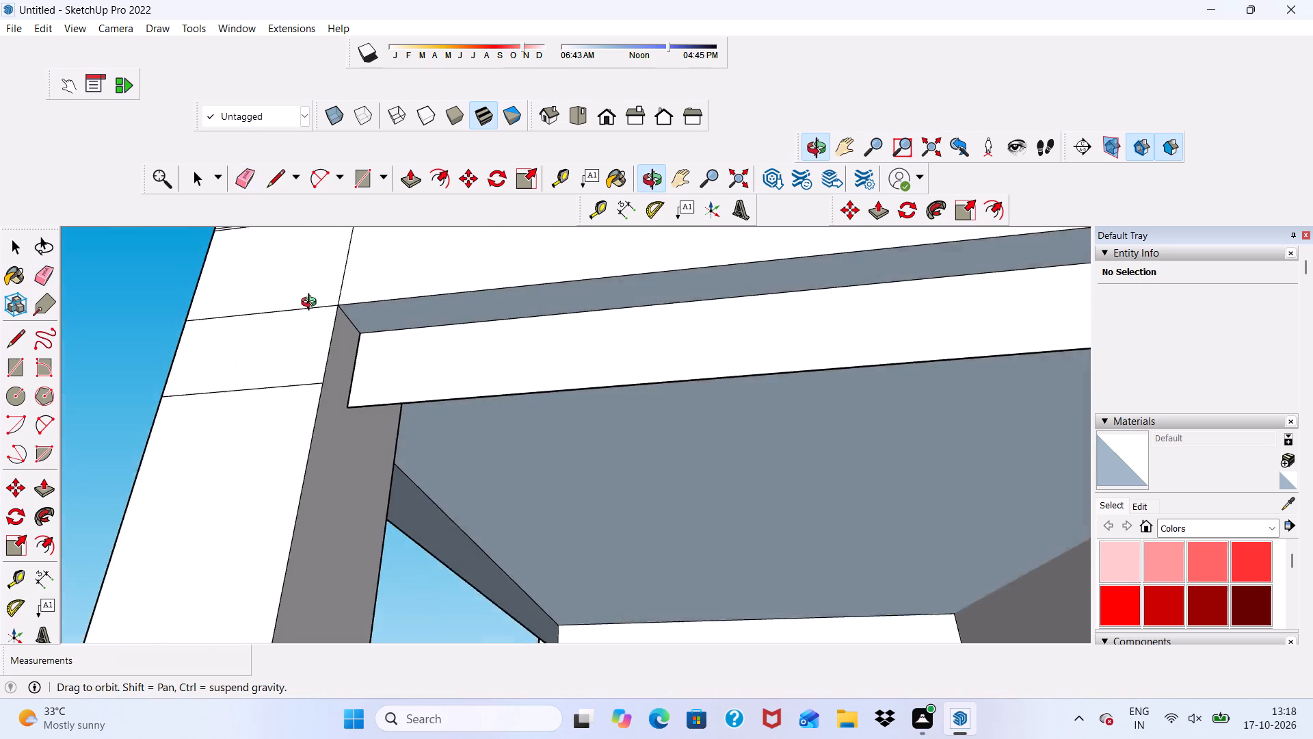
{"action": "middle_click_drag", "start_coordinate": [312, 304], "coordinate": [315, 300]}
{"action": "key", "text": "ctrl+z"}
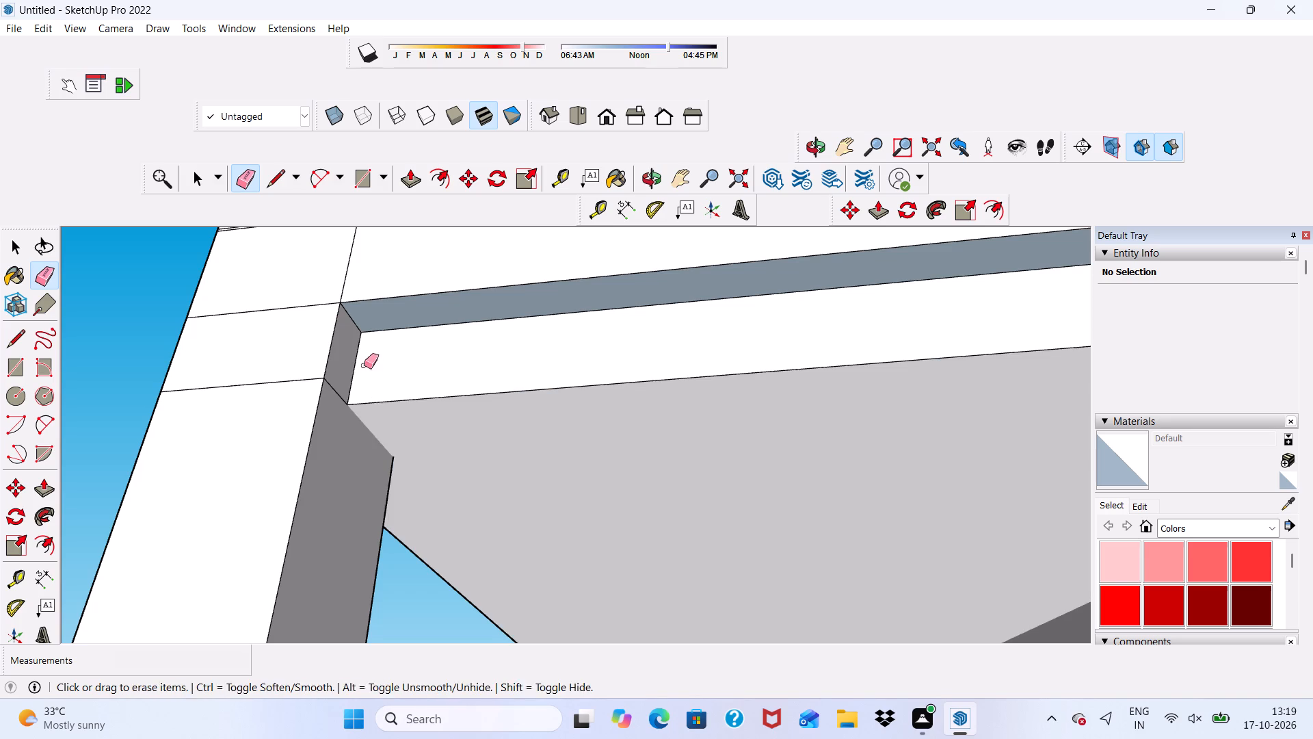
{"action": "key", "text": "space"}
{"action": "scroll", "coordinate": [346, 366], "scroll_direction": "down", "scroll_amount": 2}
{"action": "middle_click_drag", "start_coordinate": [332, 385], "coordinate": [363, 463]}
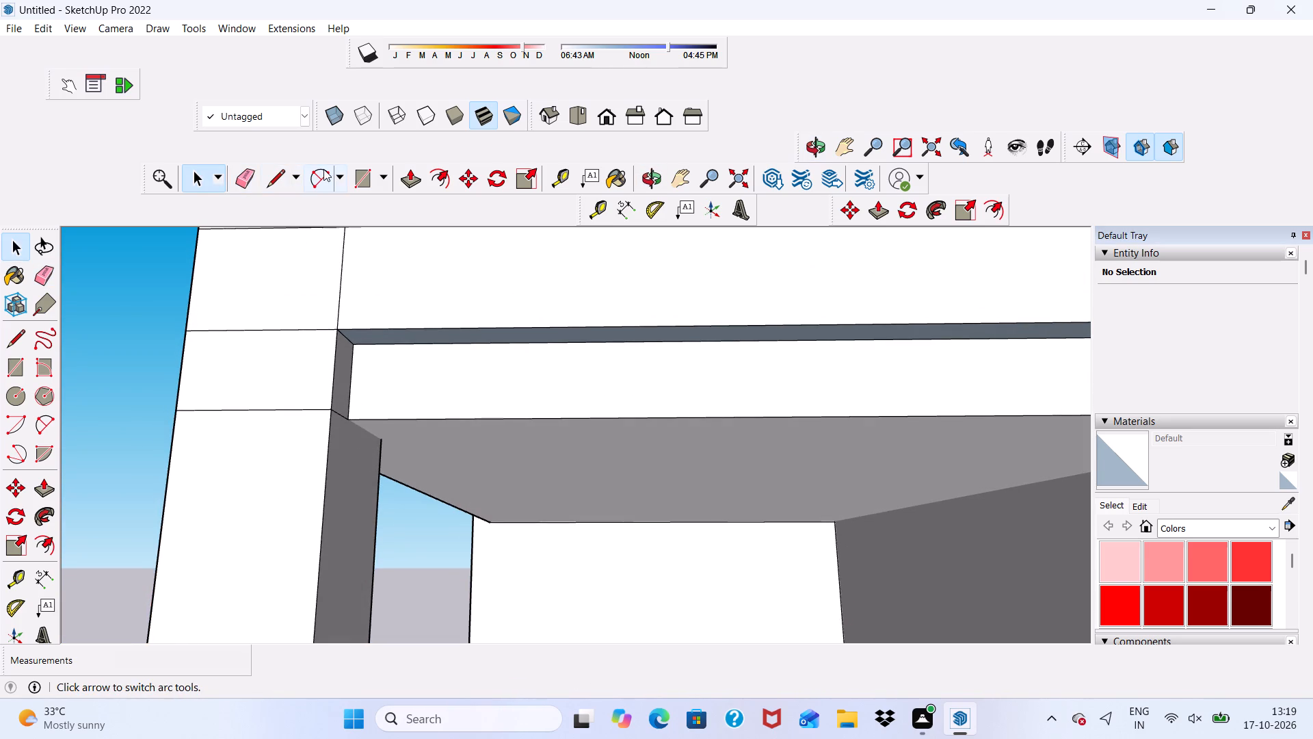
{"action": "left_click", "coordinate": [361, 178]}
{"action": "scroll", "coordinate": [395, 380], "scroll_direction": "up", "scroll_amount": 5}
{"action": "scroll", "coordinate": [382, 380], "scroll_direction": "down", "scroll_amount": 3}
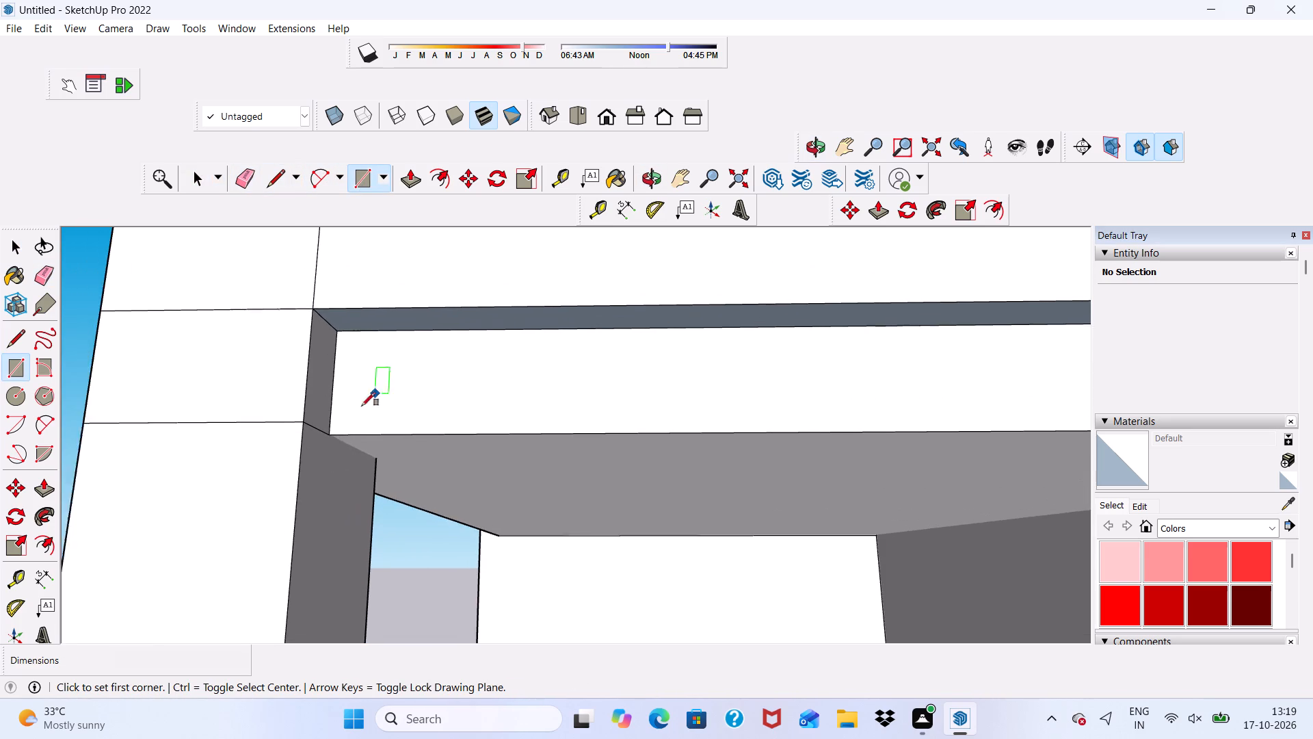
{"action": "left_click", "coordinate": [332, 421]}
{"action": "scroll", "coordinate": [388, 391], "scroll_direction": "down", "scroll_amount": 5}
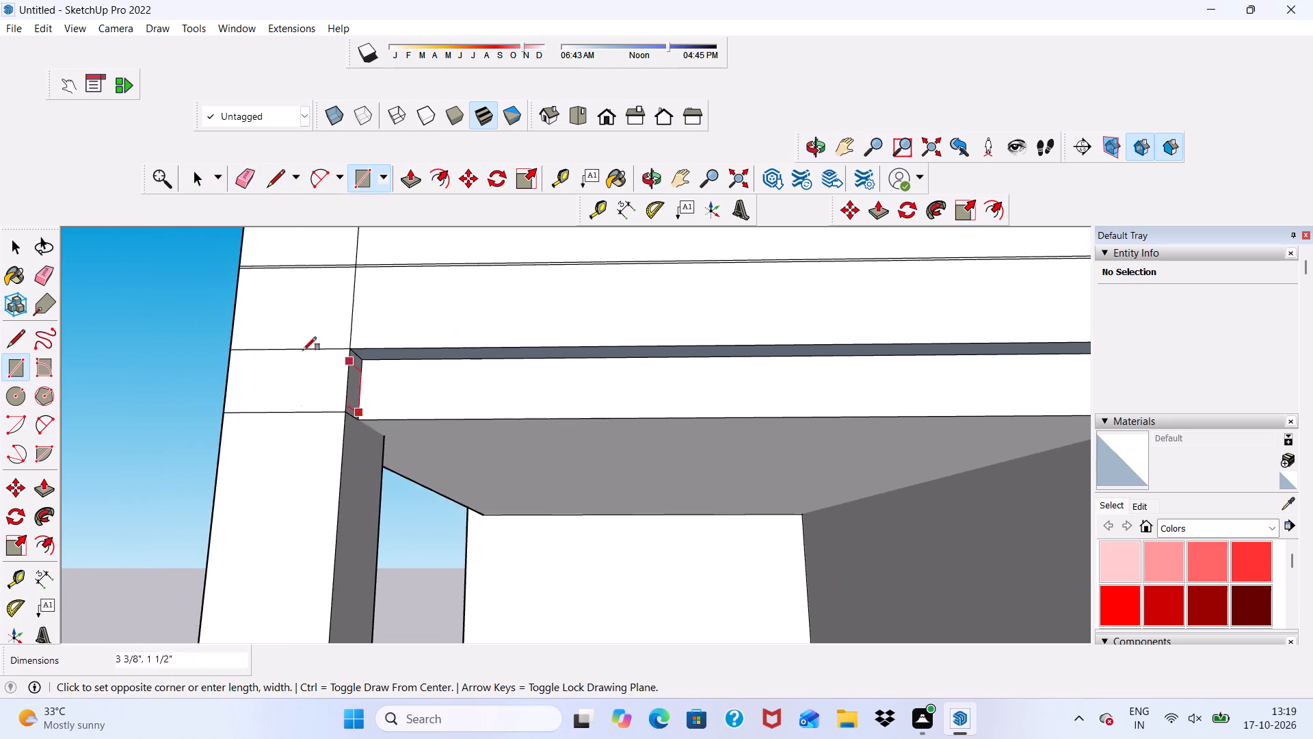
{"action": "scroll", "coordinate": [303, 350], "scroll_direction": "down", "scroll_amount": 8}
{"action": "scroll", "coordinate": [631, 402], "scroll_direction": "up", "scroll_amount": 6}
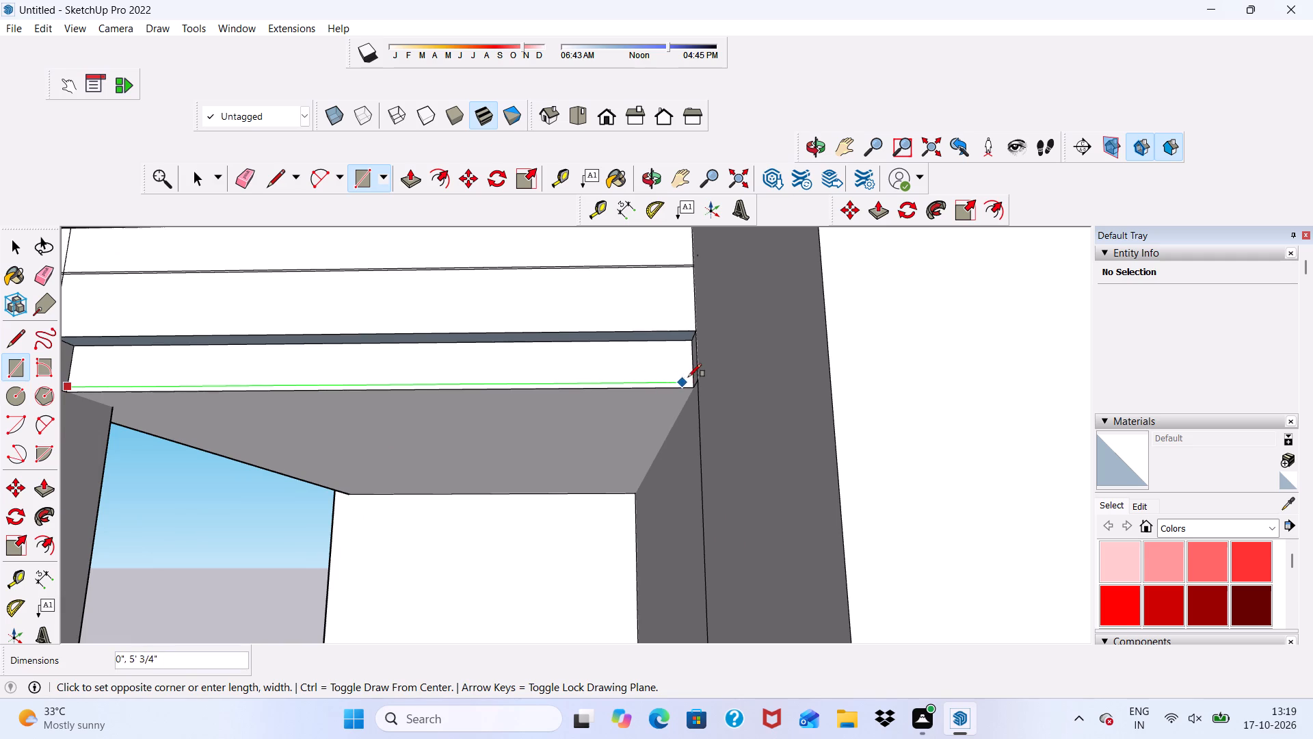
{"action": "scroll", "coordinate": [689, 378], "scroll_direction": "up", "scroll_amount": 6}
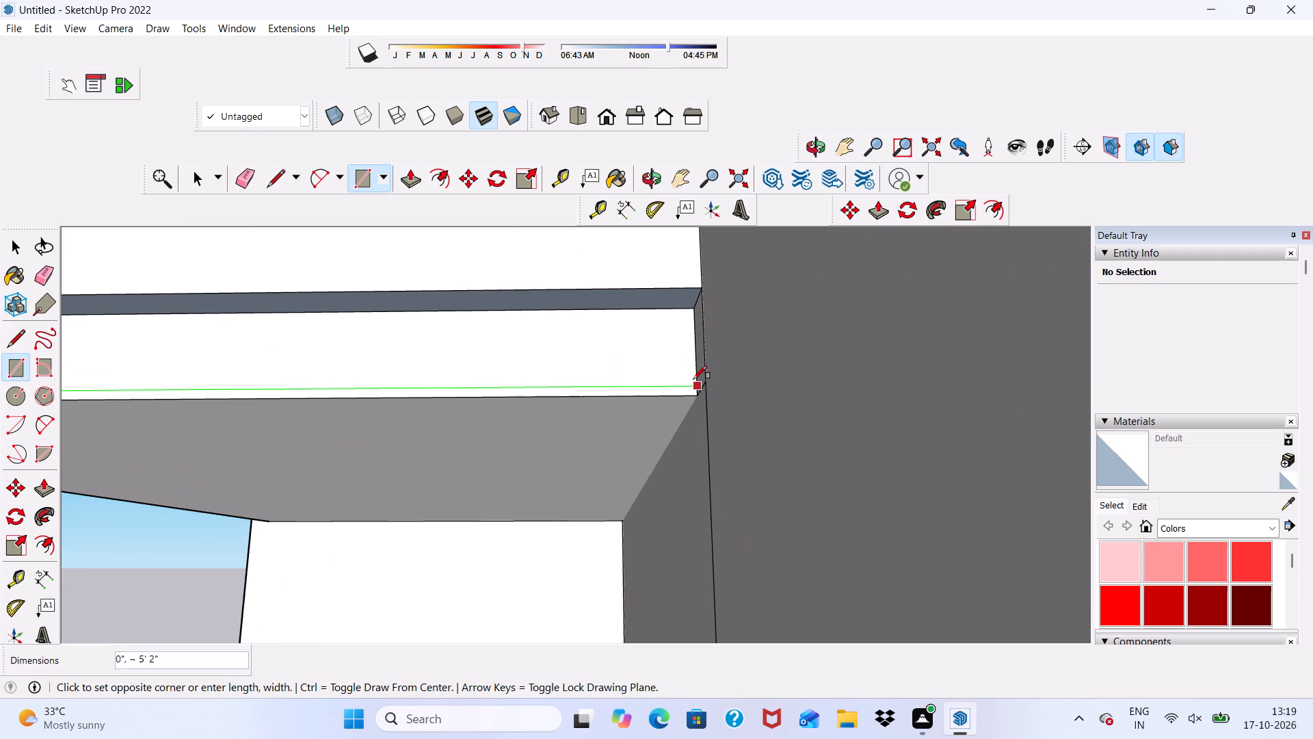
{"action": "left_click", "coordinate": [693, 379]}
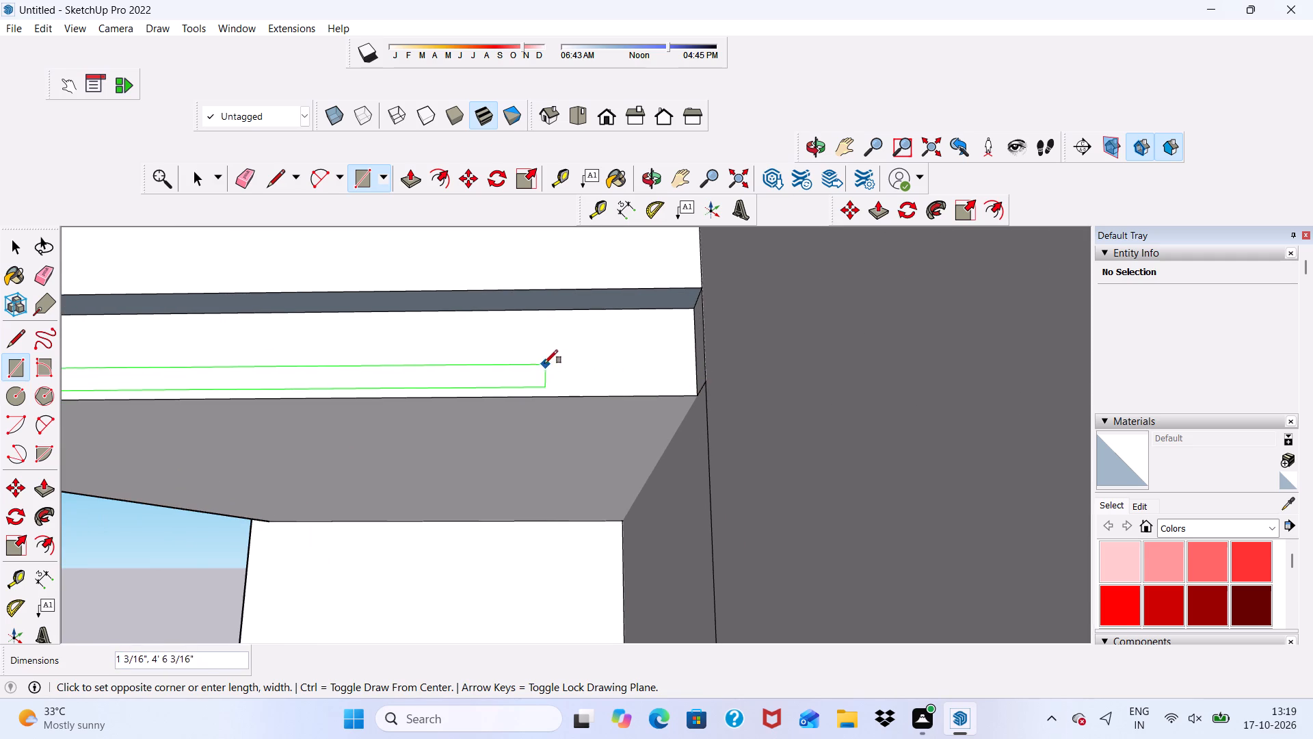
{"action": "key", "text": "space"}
Draw a rectangle about 5' 2" by 2 5/8" across the open bottom of the front recess, from column to tall wall.
{"action": "left_click", "coordinate": [360, 174]}
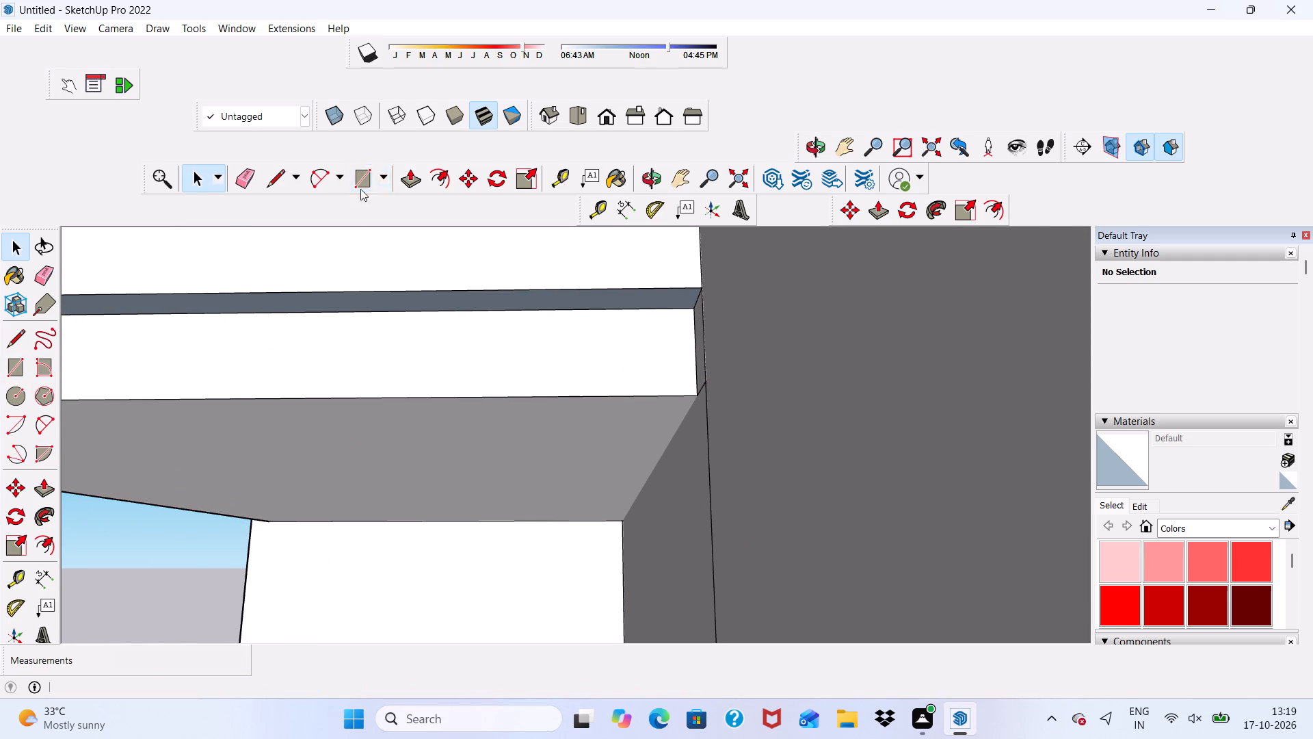
{"action": "scroll", "coordinate": [361, 315], "scroll_direction": "down", "scroll_amount": 13}
{"action": "scroll", "coordinate": [161, 380], "scroll_direction": "up", "scroll_amount": 7}
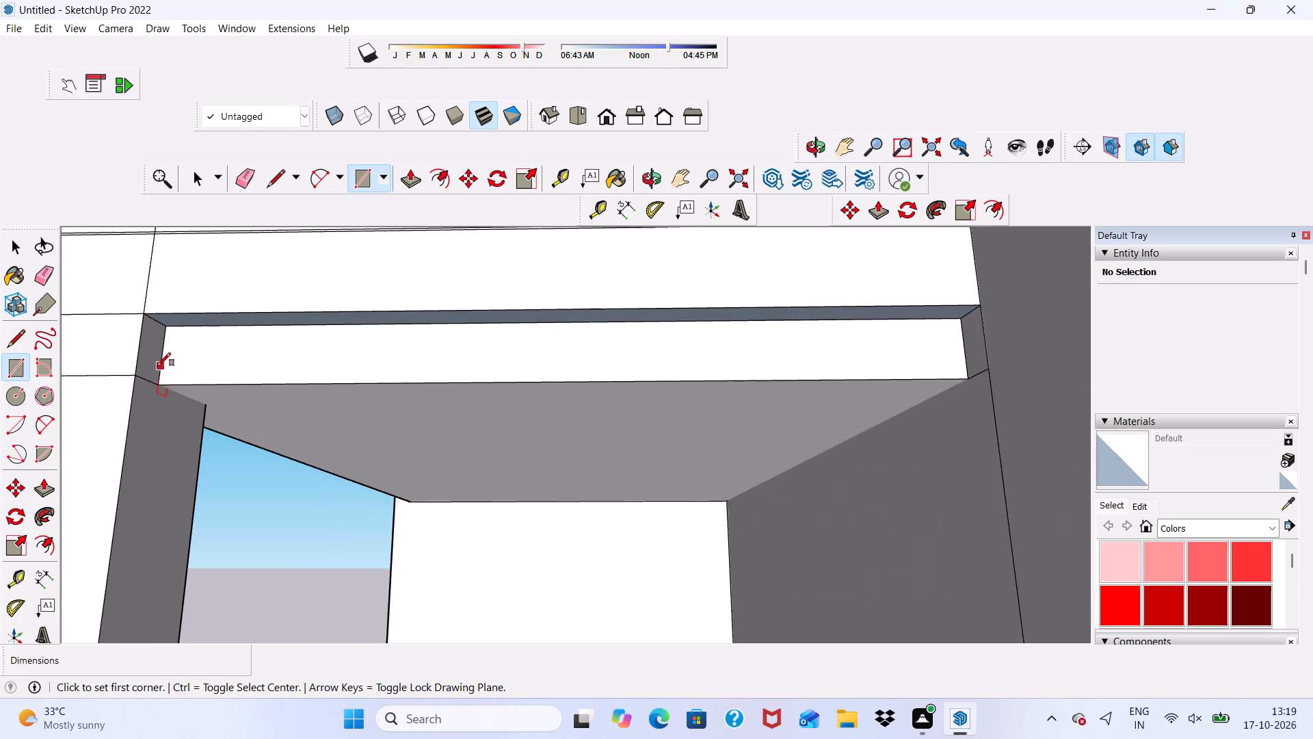
{"action": "scroll", "coordinate": [157, 366], "scroll_direction": "up", "scroll_amount": 4}
{"action": "left_click", "coordinate": [159, 391]}
{"action": "scroll", "coordinate": [233, 374], "scroll_direction": "down", "scroll_amount": 5}
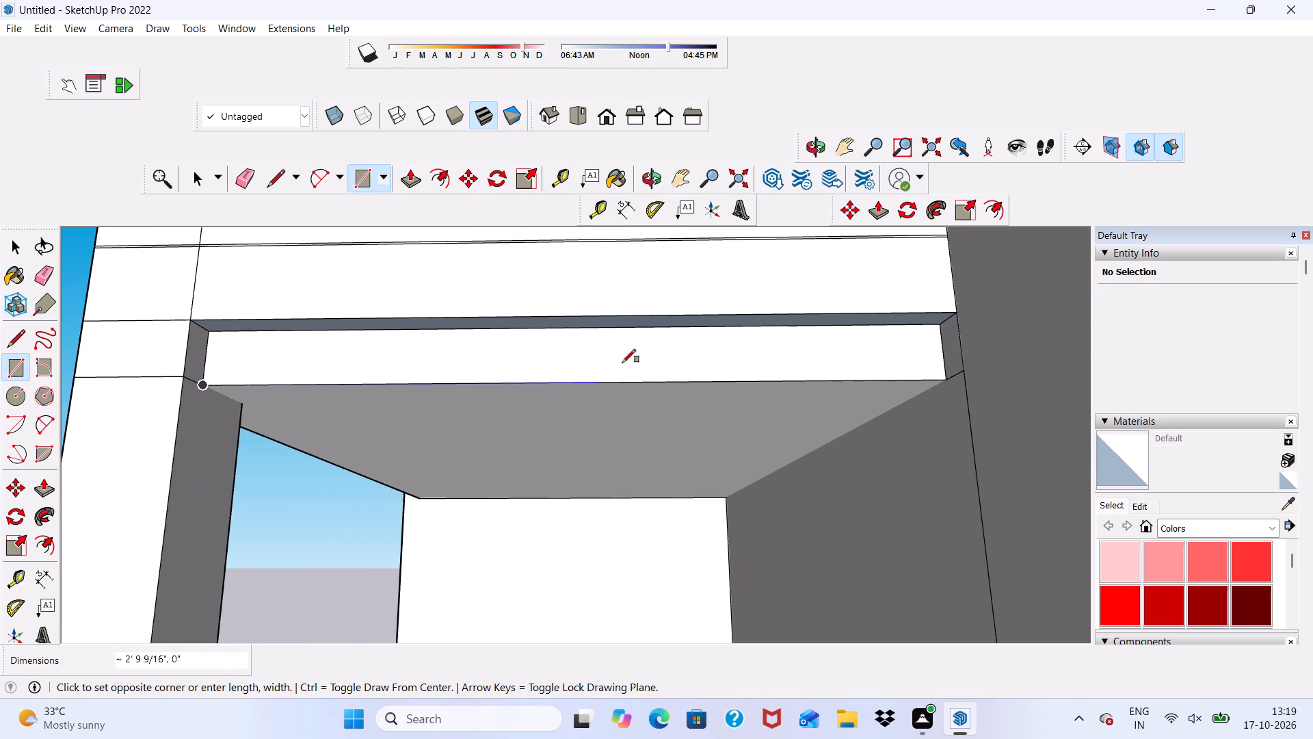
{"action": "scroll", "coordinate": [9, 450], "scroll_direction": "down", "scroll_amount": 12}
{"action": "scroll", "coordinate": [647, 390], "scroll_direction": "up", "scroll_amount": 4}
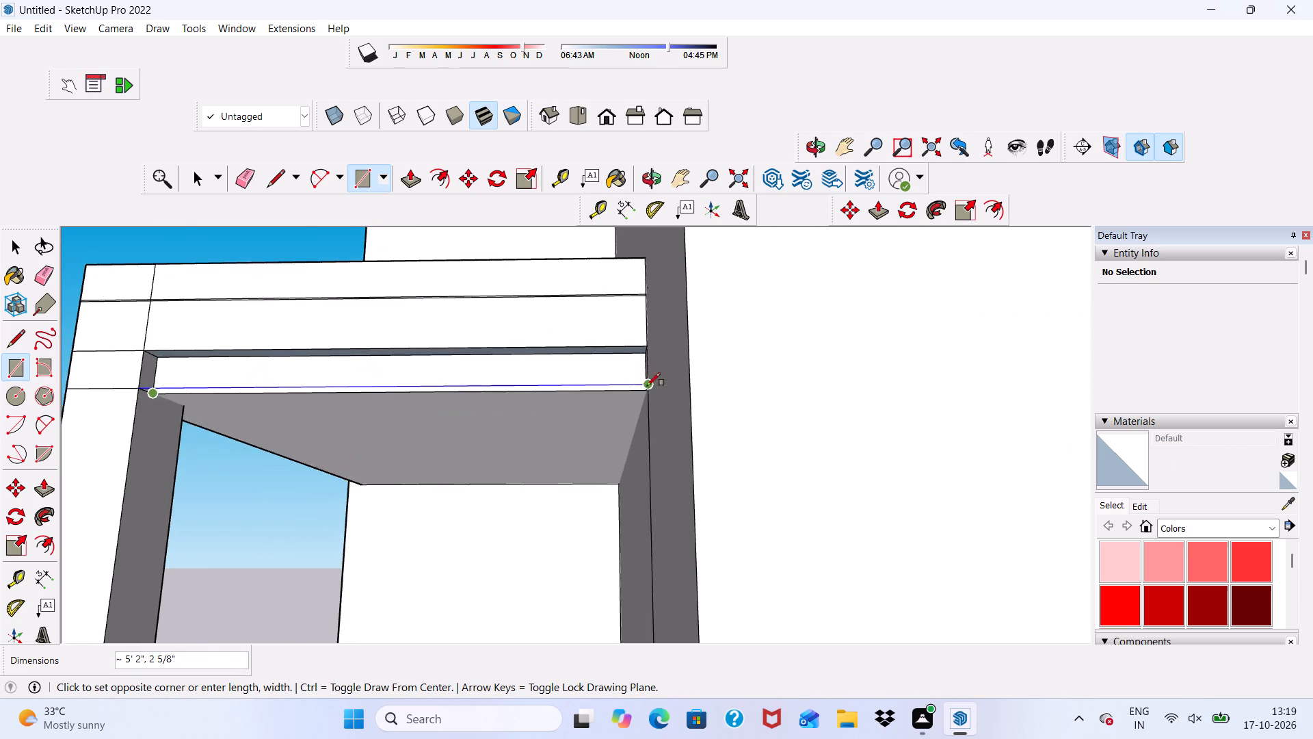
{"action": "scroll", "coordinate": [639, 373], "scroll_direction": "up", "scroll_amount": 5}
{"action": "left_click", "coordinate": [651, 391]}
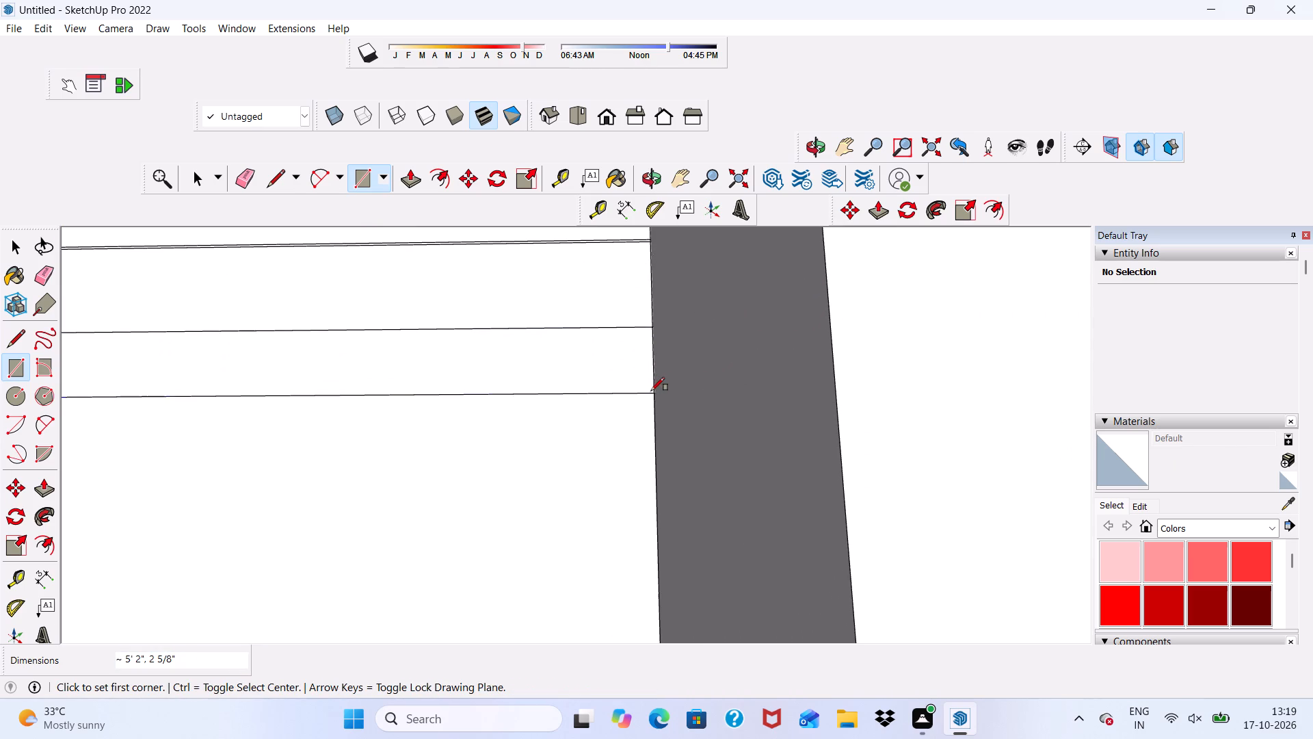
Delete the large face filling the front opening below the upper slab.
{"action": "key", "text": "space"}
{"action": "left_click", "coordinate": [525, 508]}
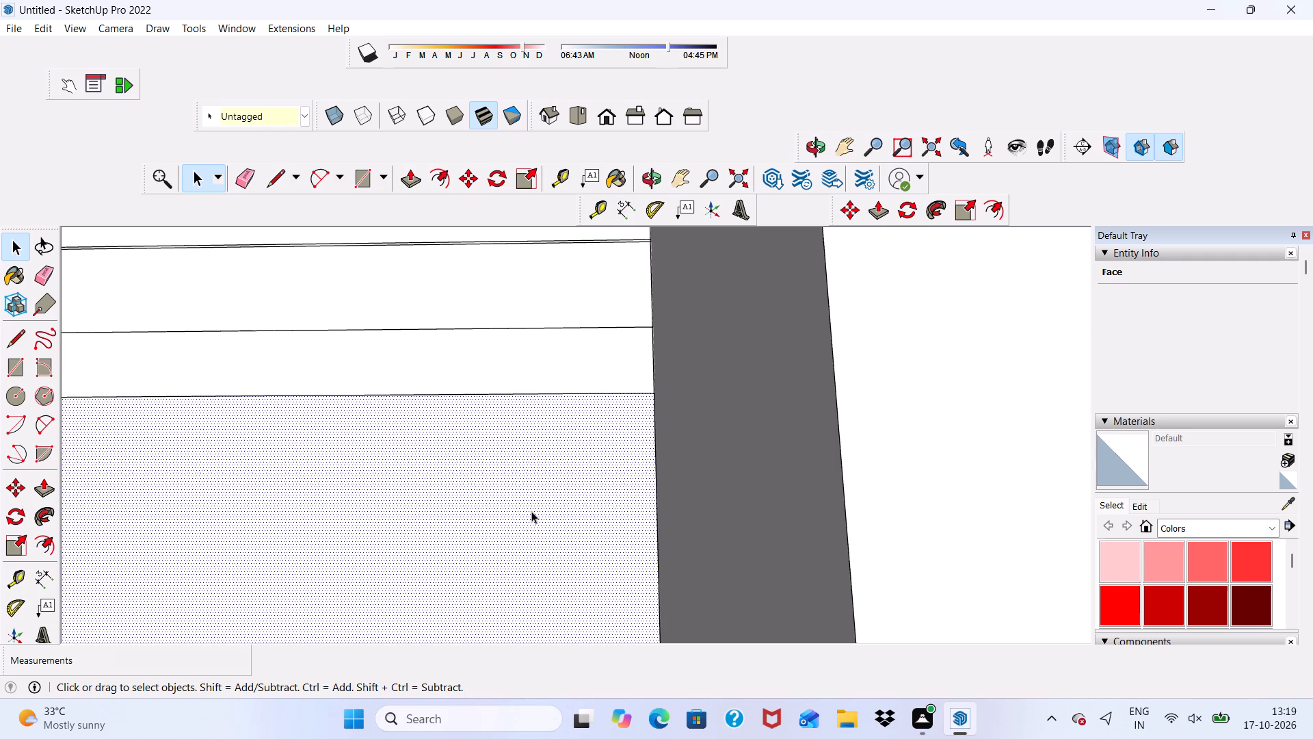
{"action": "key", "text": "Delete"}
Draw a rectangle about 5' 2" by 7/8" along the bottom of the slab's front face, from column to tall wall.
{"action": "scroll", "coordinate": [546, 70], "scroll_direction": "down", "scroll_amount": 9}
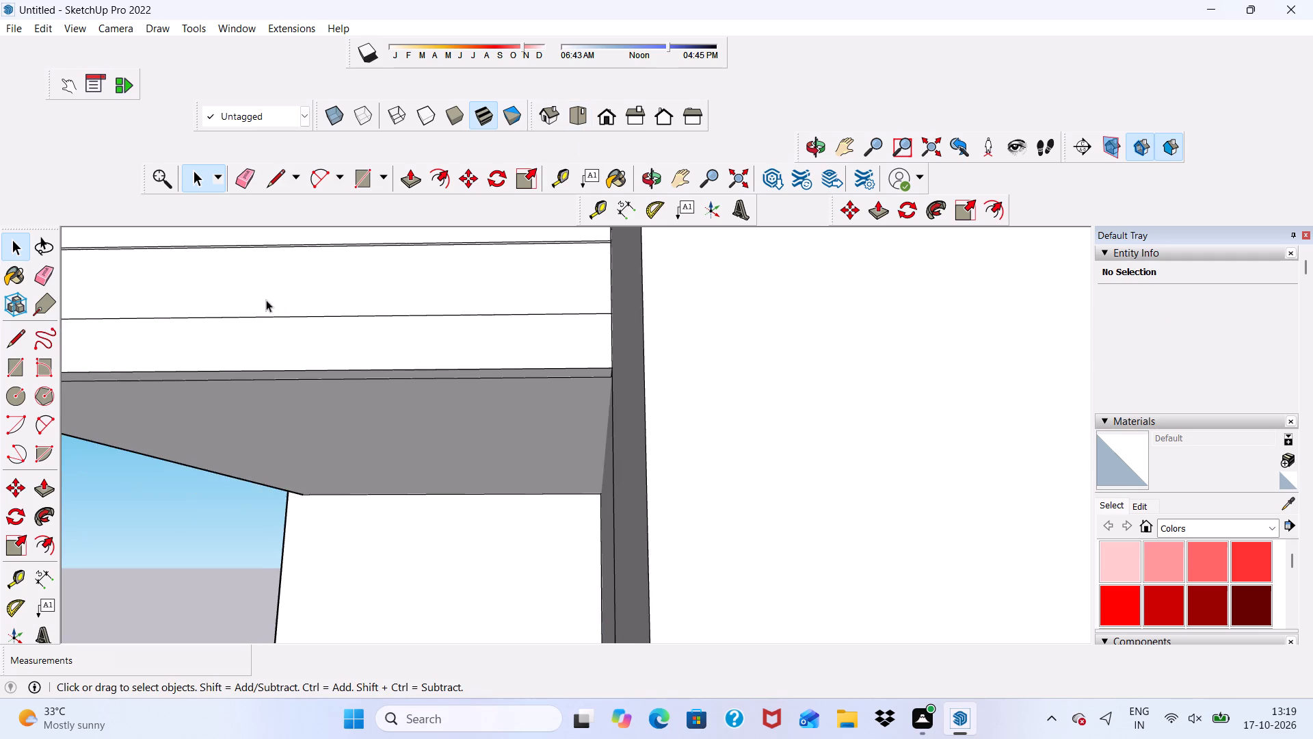
{"action": "scroll", "coordinate": [266, 300], "scroll_direction": "down", "scroll_amount": 11}
{"action": "scroll", "coordinate": [283, 153], "scroll_direction": "up", "scroll_amount": 3}
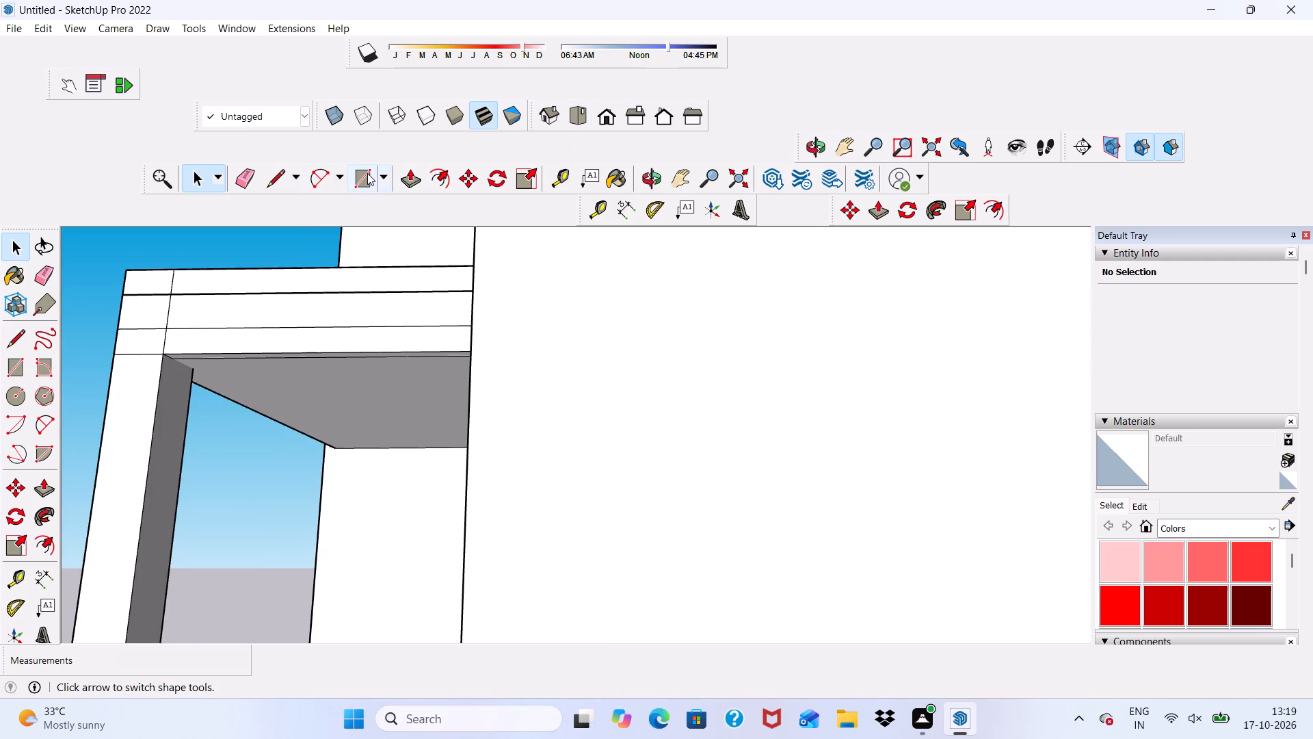
{"action": "left_click", "coordinate": [367, 173]}
{"action": "scroll", "coordinate": [159, 315], "scroll_direction": "up", "scroll_amount": 15}
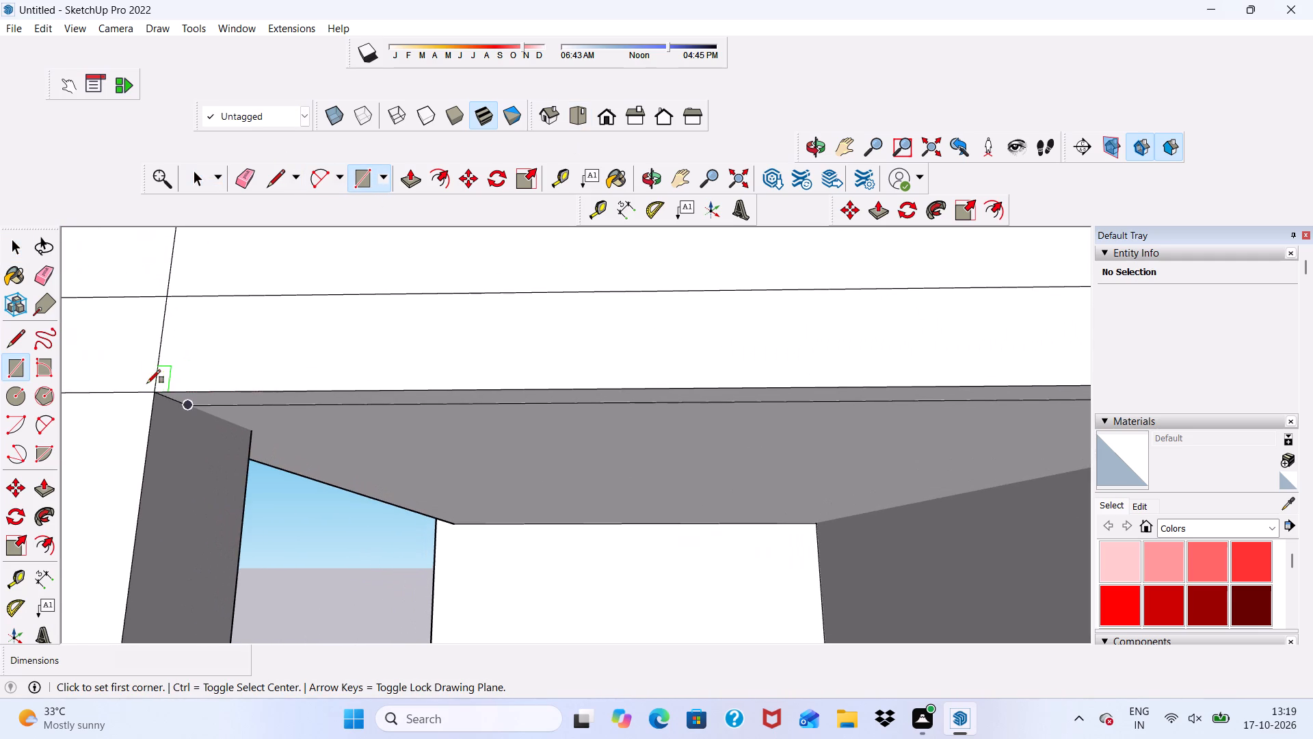
{"action": "left_click", "coordinate": [155, 389]}
{"action": "scroll", "coordinate": [255, 382], "scroll_direction": "down", "scroll_amount": 4}
{"action": "scroll", "coordinate": [586, 389], "scroll_direction": "down", "scroll_amount": 4}
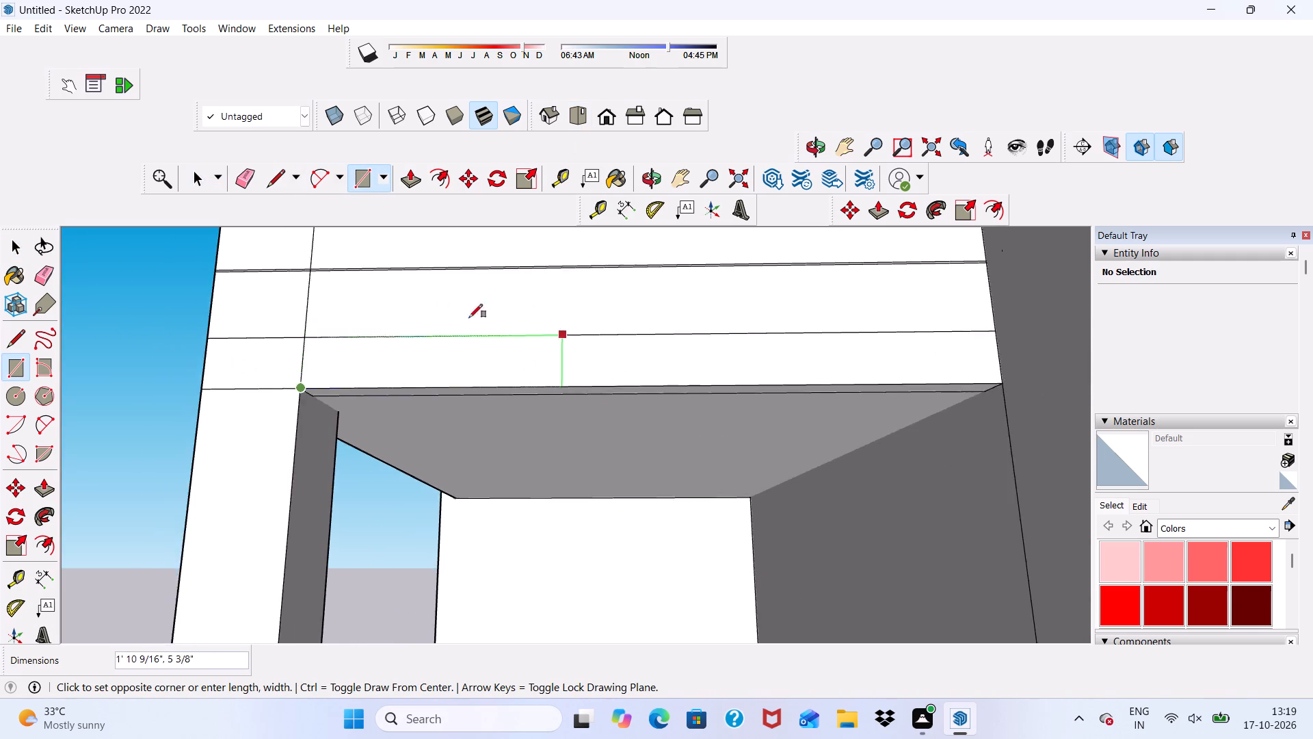
{"action": "scroll", "coordinate": [469, 317], "scroll_direction": "down", "scroll_amount": 3}
{"action": "scroll", "coordinate": [797, 361], "scroll_direction": "up", "scroll_amount": 7}
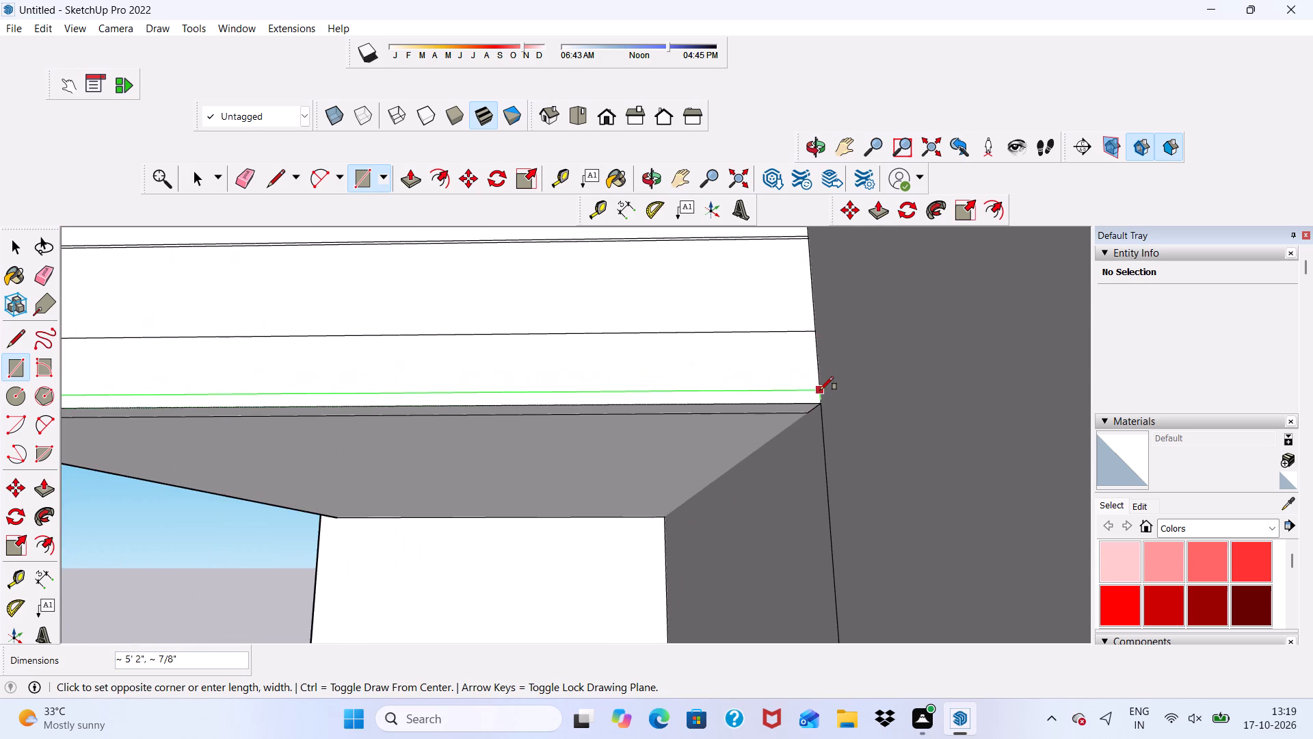
{"action": "left_click", "coordinate": [820, 390]}
Delete the large face covering the front opening beneath the thin strip.
{"action": "key", "text": "space"}
{"action": "left_click", "coordinate": [719, 455]}
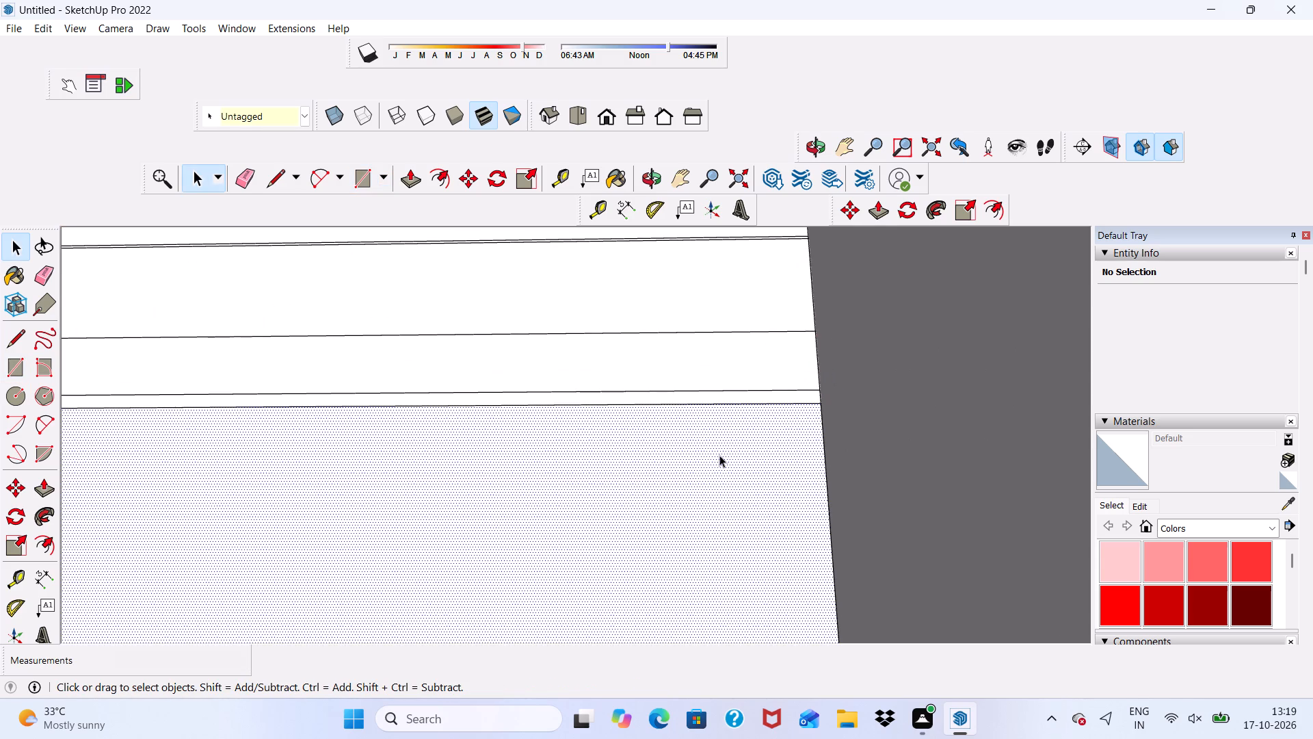
{"action": "key", "text": "Delete"}
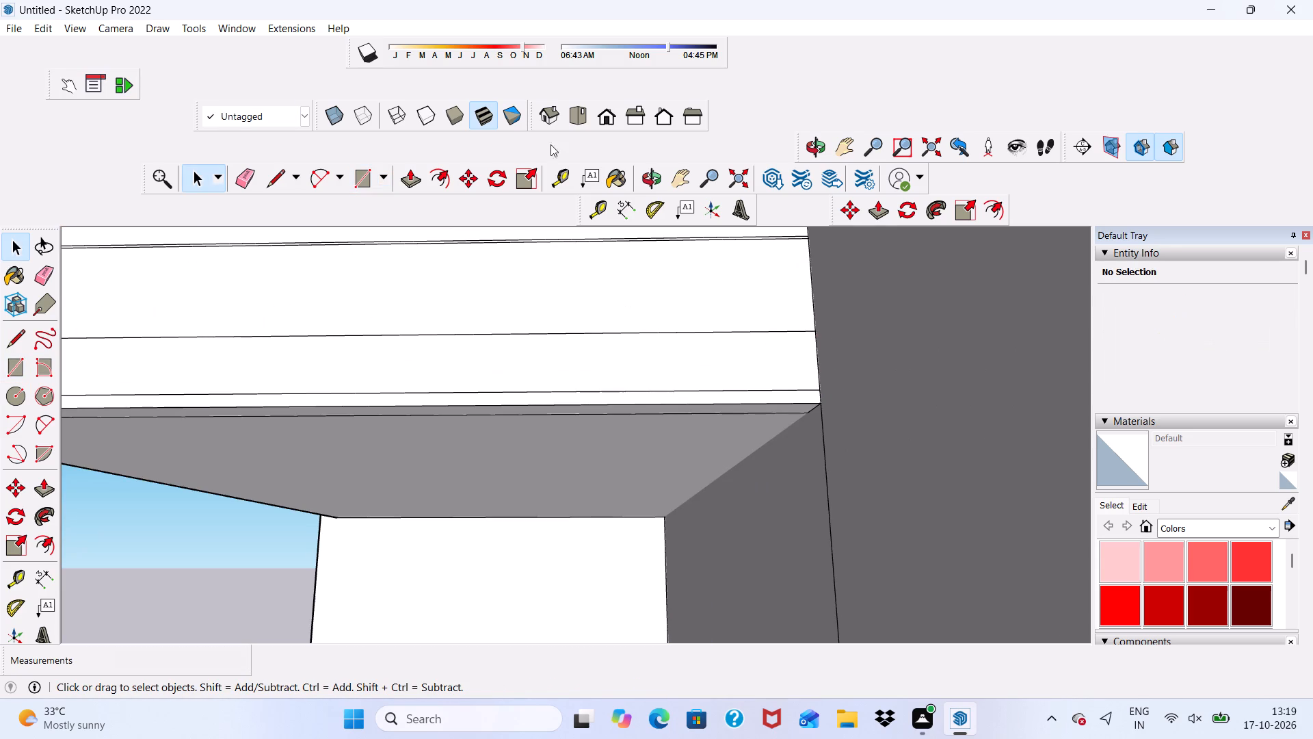
Push/Pull the thin strip along the slab's front bottom edge outward 2" to form a projecting ledge.
{"action": "left_click", "coordinate": [404, 173]}
{"action": "scroll", "coordinate": [424, 390], "scroll_direction": "up", "scroll_amount": 1}
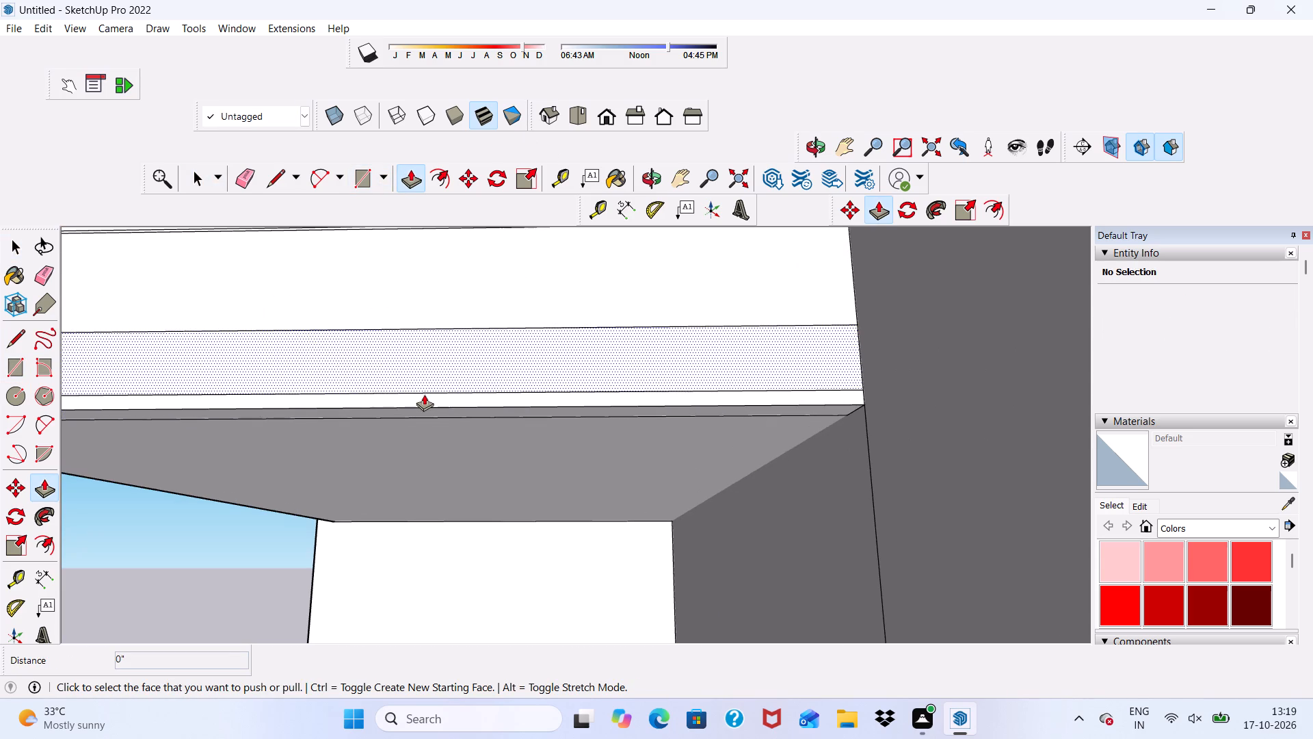
{"action": "left_click", "coordinate": [424, 395]}
{"action": "scroll", "coordinate": [401, 376], "scroll_direction": "down", "scroll_amount": 2}
{"action": "middle_click_drag", "start_coordinate": [401, 376], "coordinate": [295, 582]}
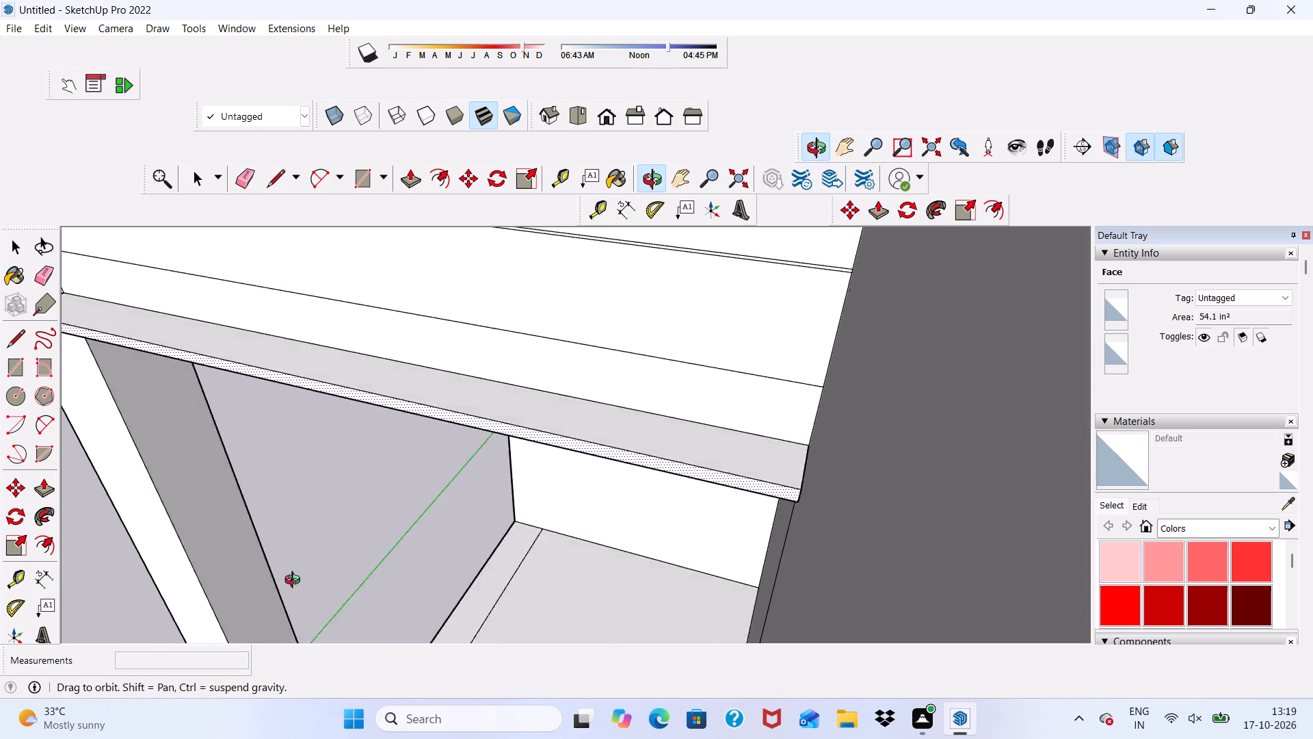
{"action": "middle_click_drag", "start_coordinate": [295, 582], "coordinate": [411, 495]}
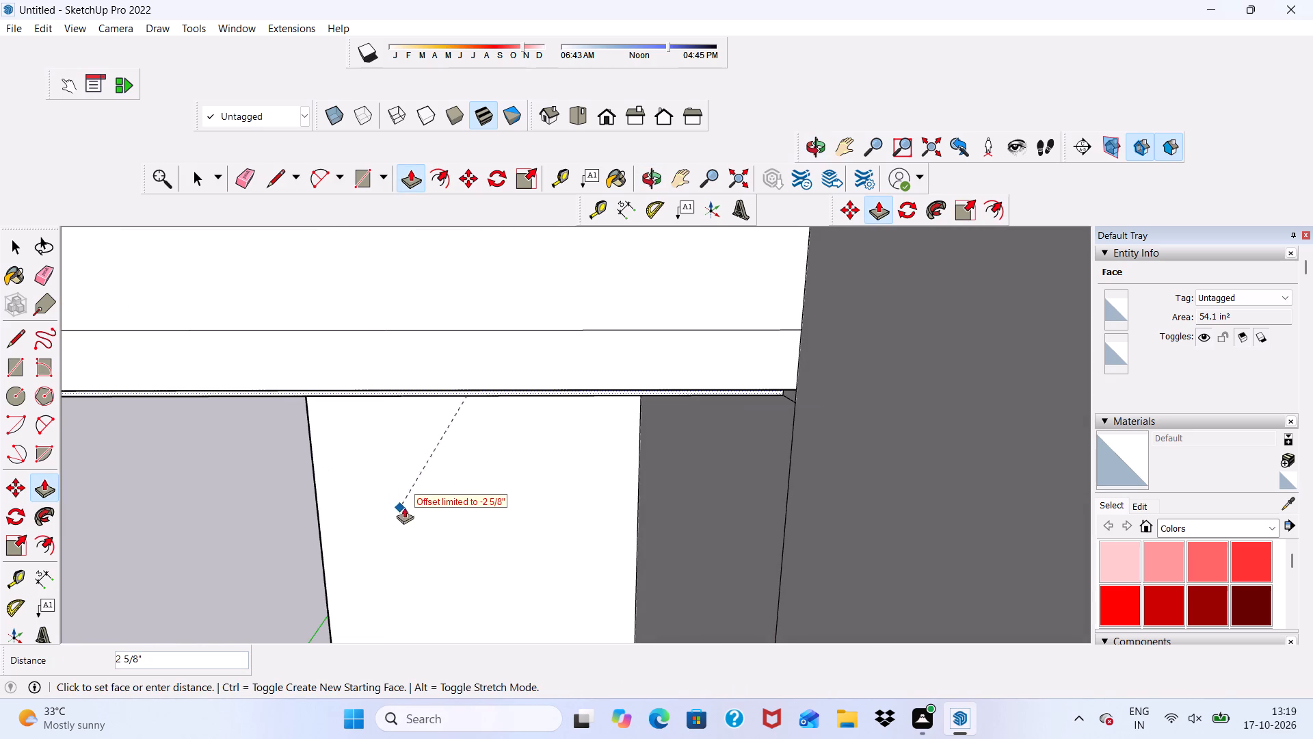
{"action": "scroll", "coordinate": [594, 319], "scroll_direction": "up", "scroll_amount": 1}
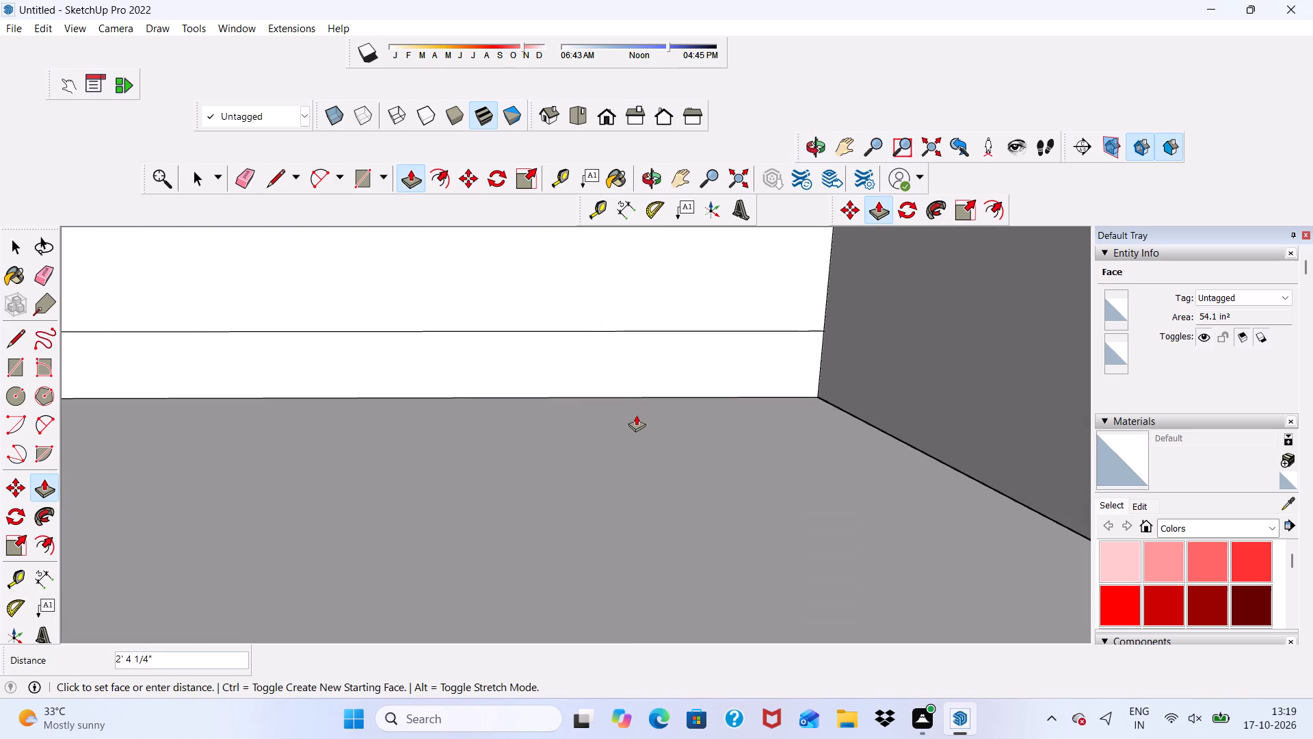
{"action": "type", "text": "2\""}
{"action": "key", "text": "Return"}
Push/Pull the ledge's column-side end face about 9" so the ledge reaches the corner column's outer edge.
{"action": "scroll", "coordinate": [137, 246], "scroll_direction": "down", "scroll_amount": 7}
{"action": "scroll", "coordinate": [386, 463], "scroll_direction": "up", "scroll_amount": 2}
{"action": "scroll", "coordinate": [380, 444], "scroll_direction": "down", "scroll_amount": 3}
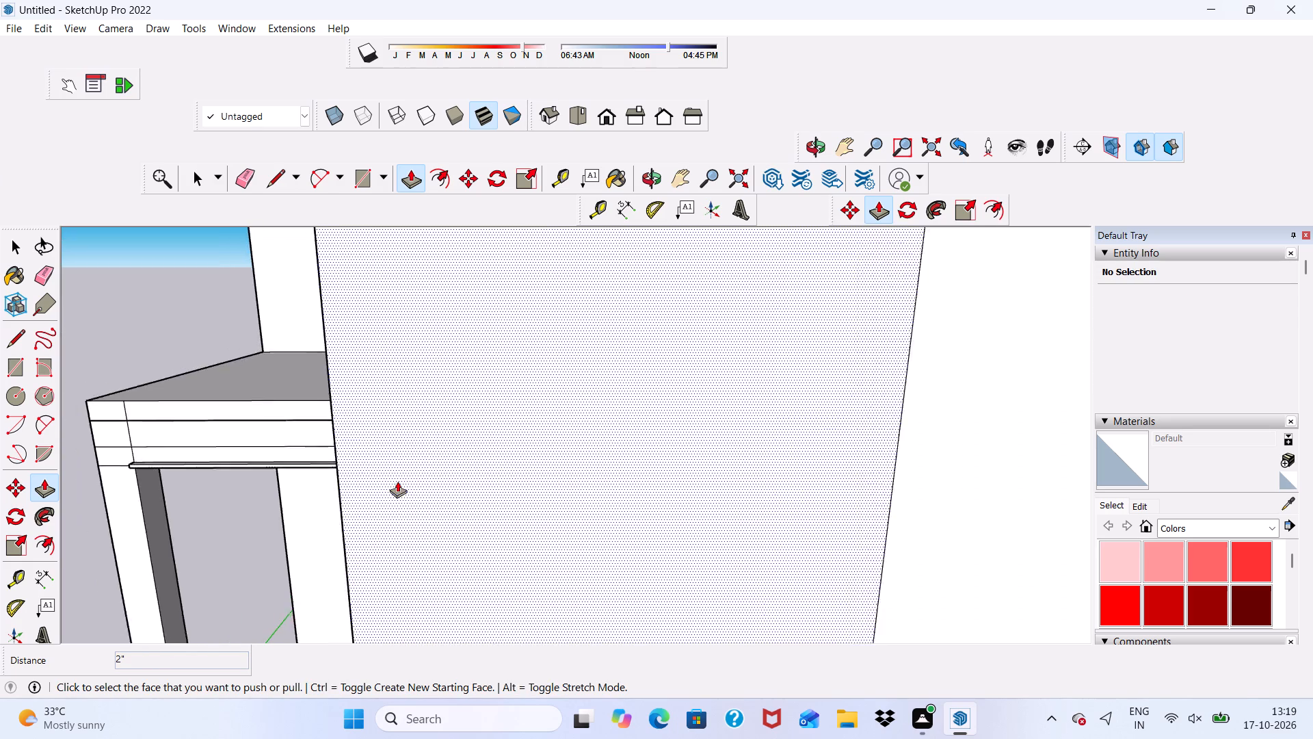
{"action": "scroll", "coordinate": [397, 481], "scroll_direction": "down", "scroll_amount": 2}
{"action": "middle_click_drag", "start_coordinate": [368, 471], "coordinate": [663, 495]}
{"action": "scroll", "coordinate": [379, 441], "scroll_direction": "up", "scroll_amount": 2}
{"action": "scroll", "coordinate": [378, 385], "scroll_direction": "down", "scroll_amount": 6}
{"action": "scroll", "coordinate": [395, 584], "scroll_direction": "up", "scroll_amount": 4}
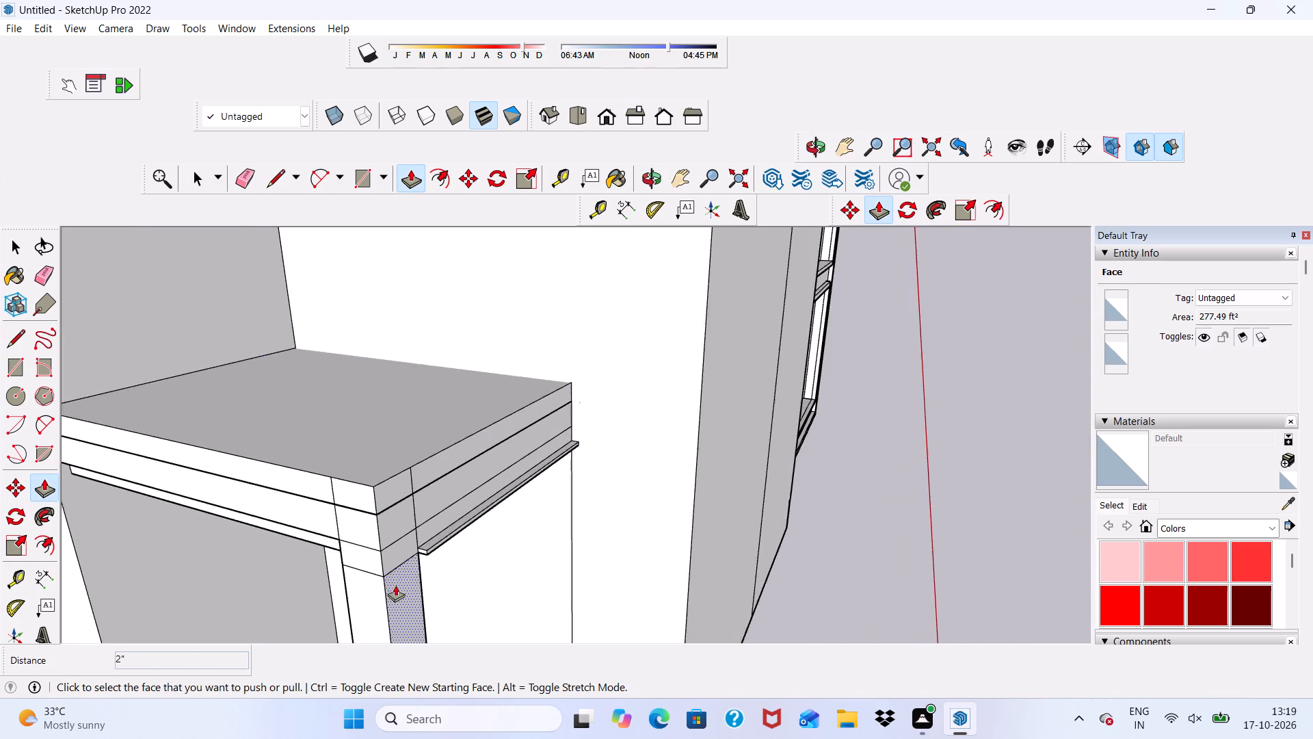
{"action": "scroll", "coordinate": [395, 585], "scroll_direction": "up", "scroll_amount": 8}
{"action": "scroll", "coordinate": [414, 553], "scroll_direction": "down", "scroll_amount": 2}
{"action": "scroll", "coordinate": [416, 550], "scroll_direction": "up", "scroll_amount": 10}
{"action": "left_click", "coordinate": [432, 537]}
{"action": "scroll", "coordinate": [330, 571], "scroll_direction": "down", "scroll_amount": 3}
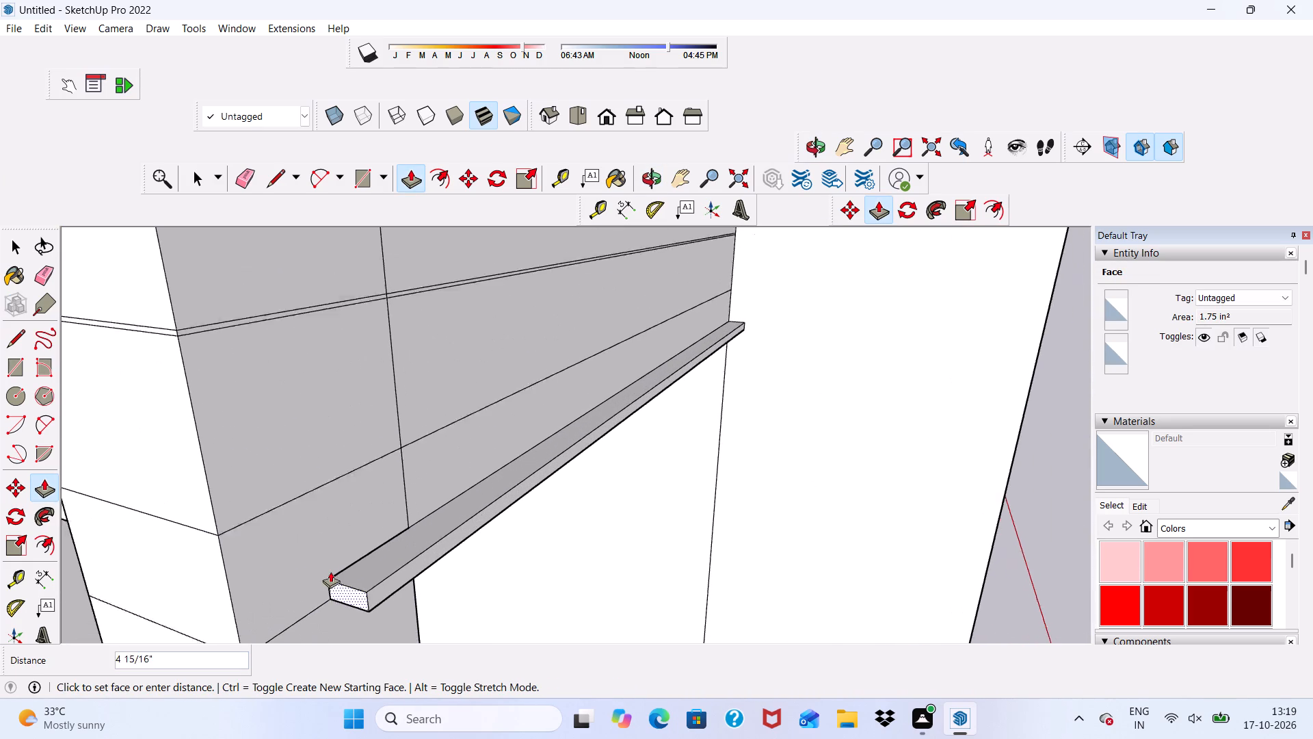
{"action": "scroll", "coordinate": [330, 571], "scroll_direction": "down", "scroll_amount": 3}
{"action": "scroll", "coordinate": [265, 617], "scroll_direction": "up", "scroll_amount": 2}
{"action": "left_click", "coordinate": [269, 600]}
{"action": "scroll", "coordinate": [252, 595], "scroll_direction": "down", "scroll_amount": 3}
{"action": "middle_click_drag", "start_coordinate": [251, 597], "coordinate": [319, 571]}
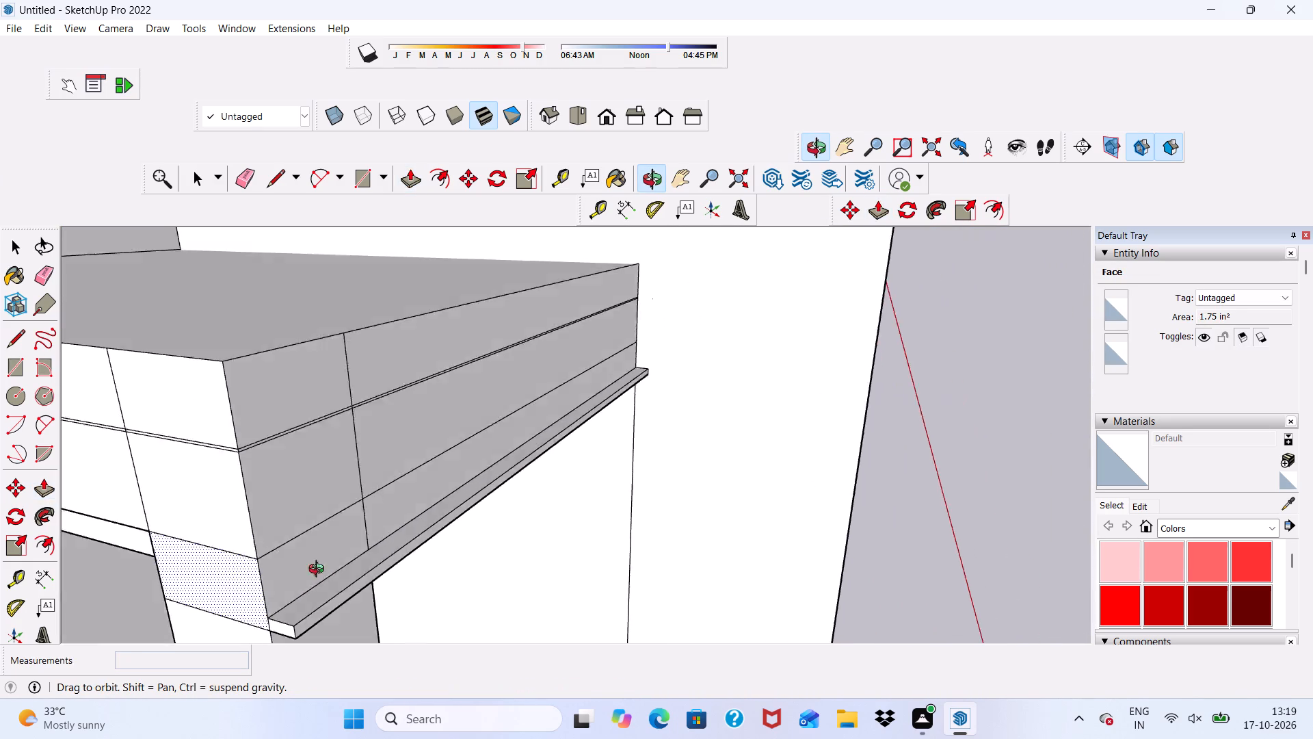
{"action": "middle_click_drag", "start_coordinate": [319, 571], "coordinate": [457, 502]}
{"action": "scroll", "coordinate": [438, 467], "scroll_direction": "down", "scroll_amount": 6}
{"action": "scroll", "coordinate": [412, 526], "scroll_direction": "up", "scroll_amount": 9}
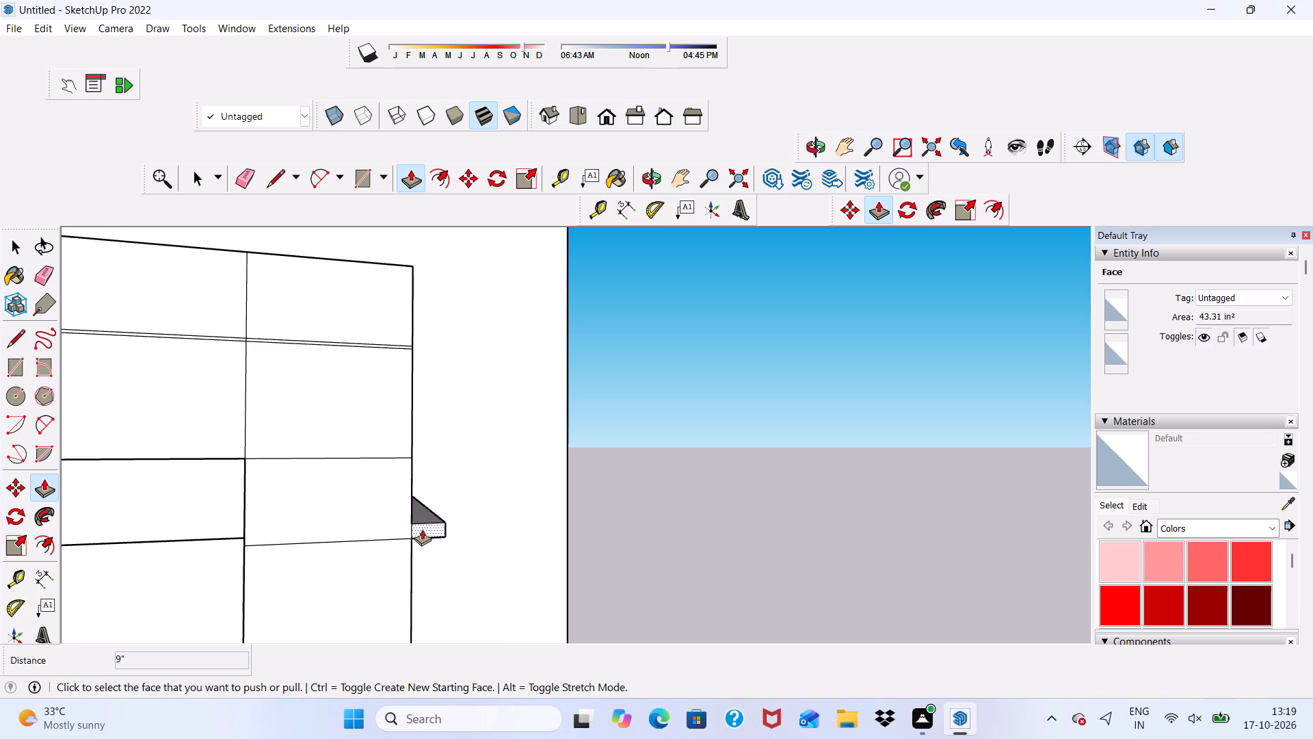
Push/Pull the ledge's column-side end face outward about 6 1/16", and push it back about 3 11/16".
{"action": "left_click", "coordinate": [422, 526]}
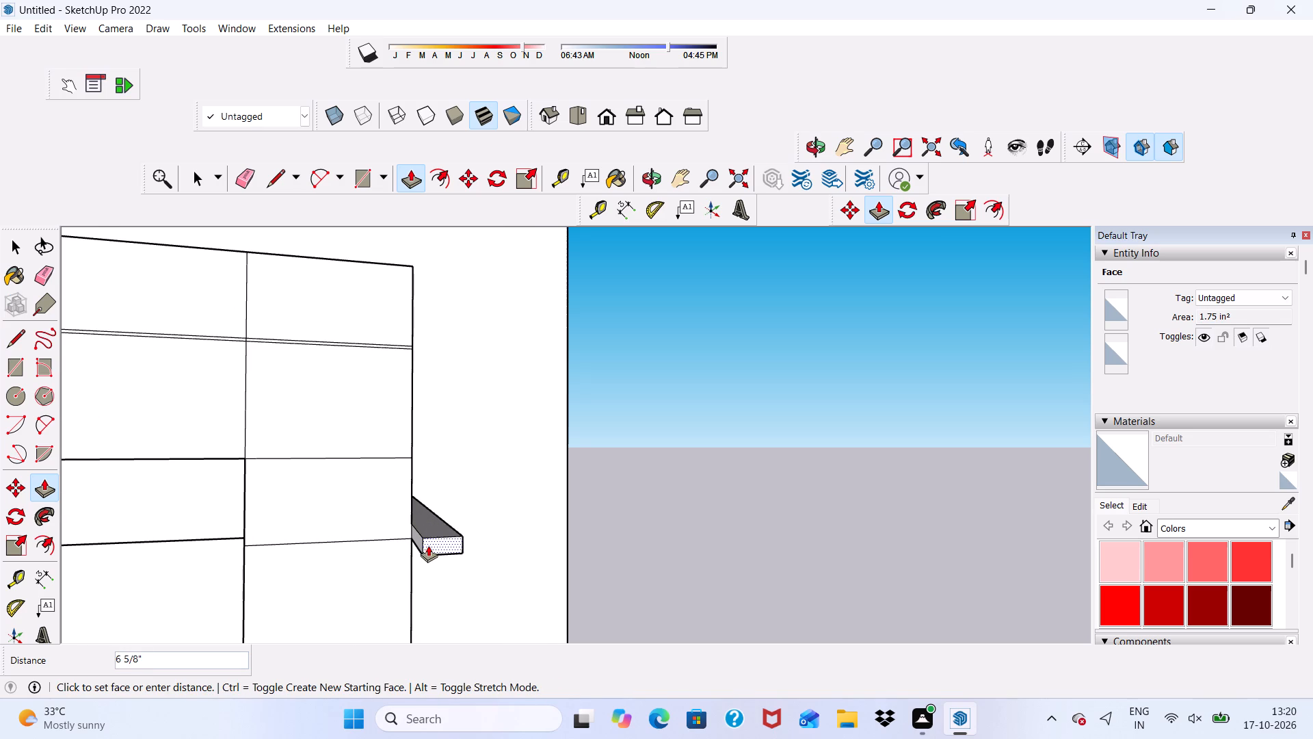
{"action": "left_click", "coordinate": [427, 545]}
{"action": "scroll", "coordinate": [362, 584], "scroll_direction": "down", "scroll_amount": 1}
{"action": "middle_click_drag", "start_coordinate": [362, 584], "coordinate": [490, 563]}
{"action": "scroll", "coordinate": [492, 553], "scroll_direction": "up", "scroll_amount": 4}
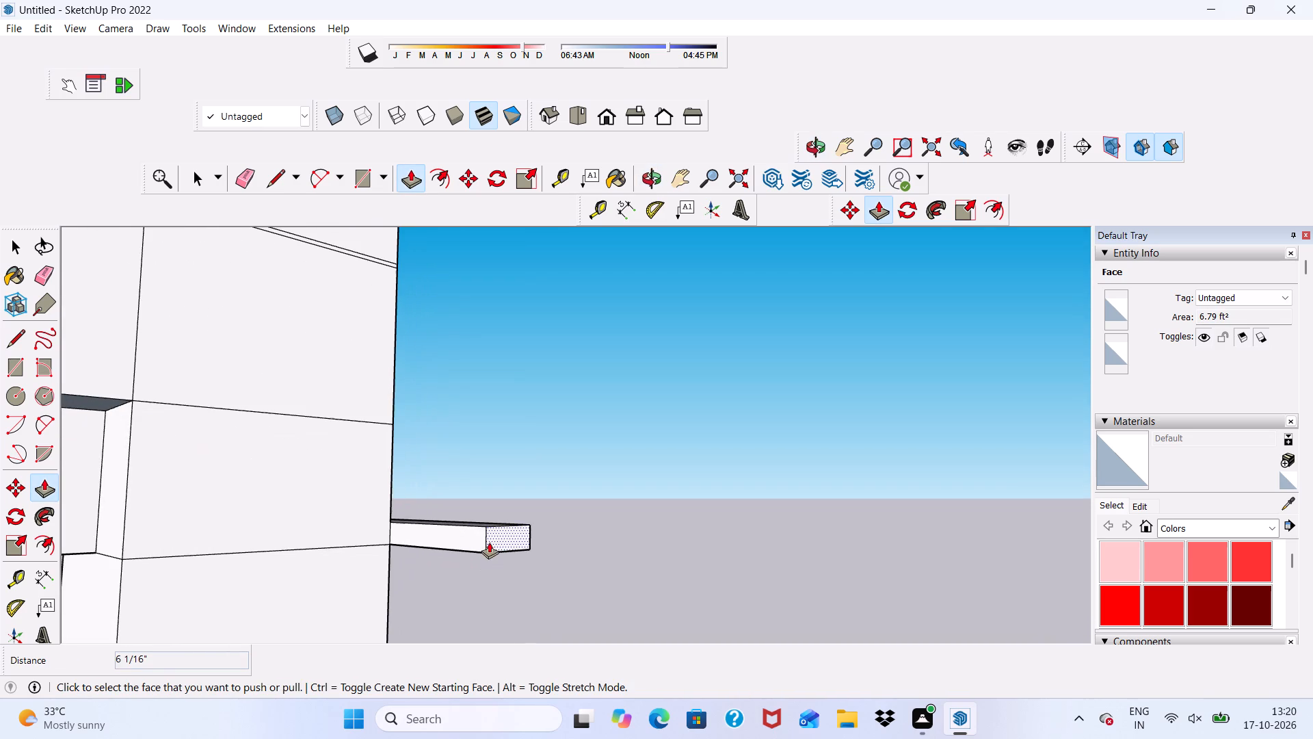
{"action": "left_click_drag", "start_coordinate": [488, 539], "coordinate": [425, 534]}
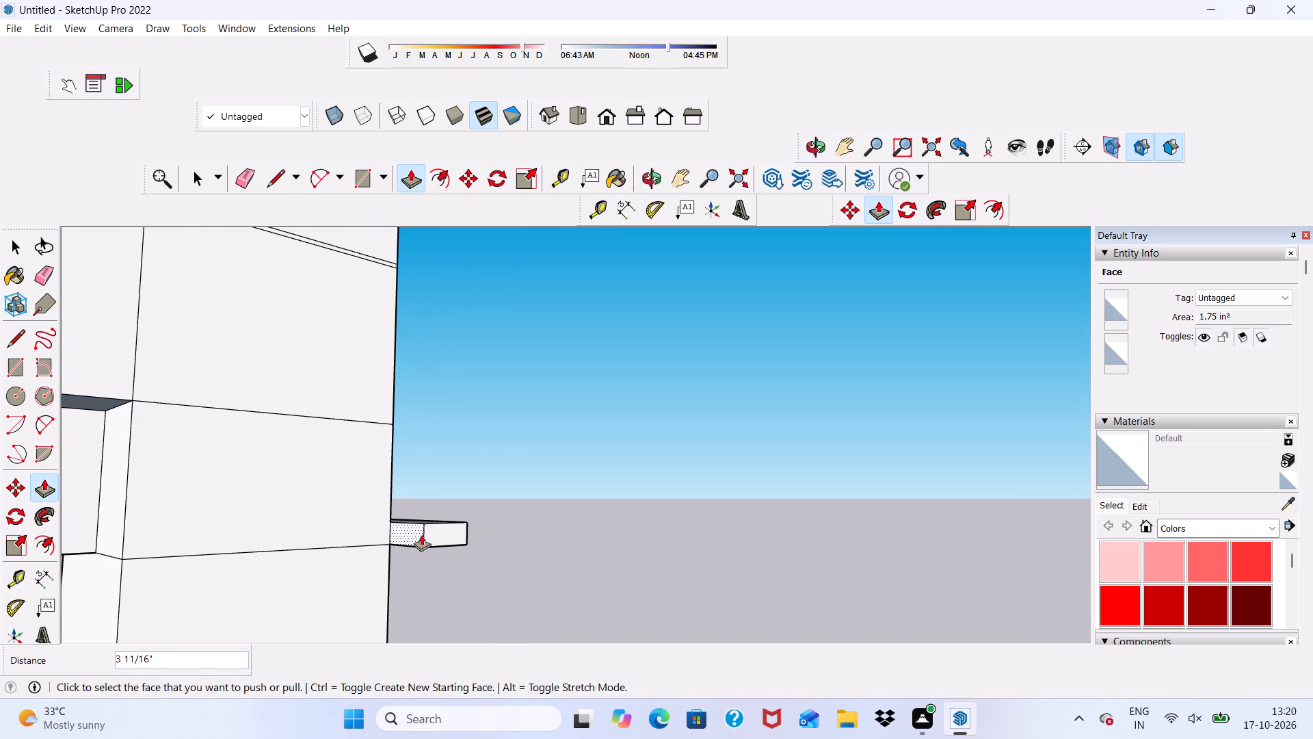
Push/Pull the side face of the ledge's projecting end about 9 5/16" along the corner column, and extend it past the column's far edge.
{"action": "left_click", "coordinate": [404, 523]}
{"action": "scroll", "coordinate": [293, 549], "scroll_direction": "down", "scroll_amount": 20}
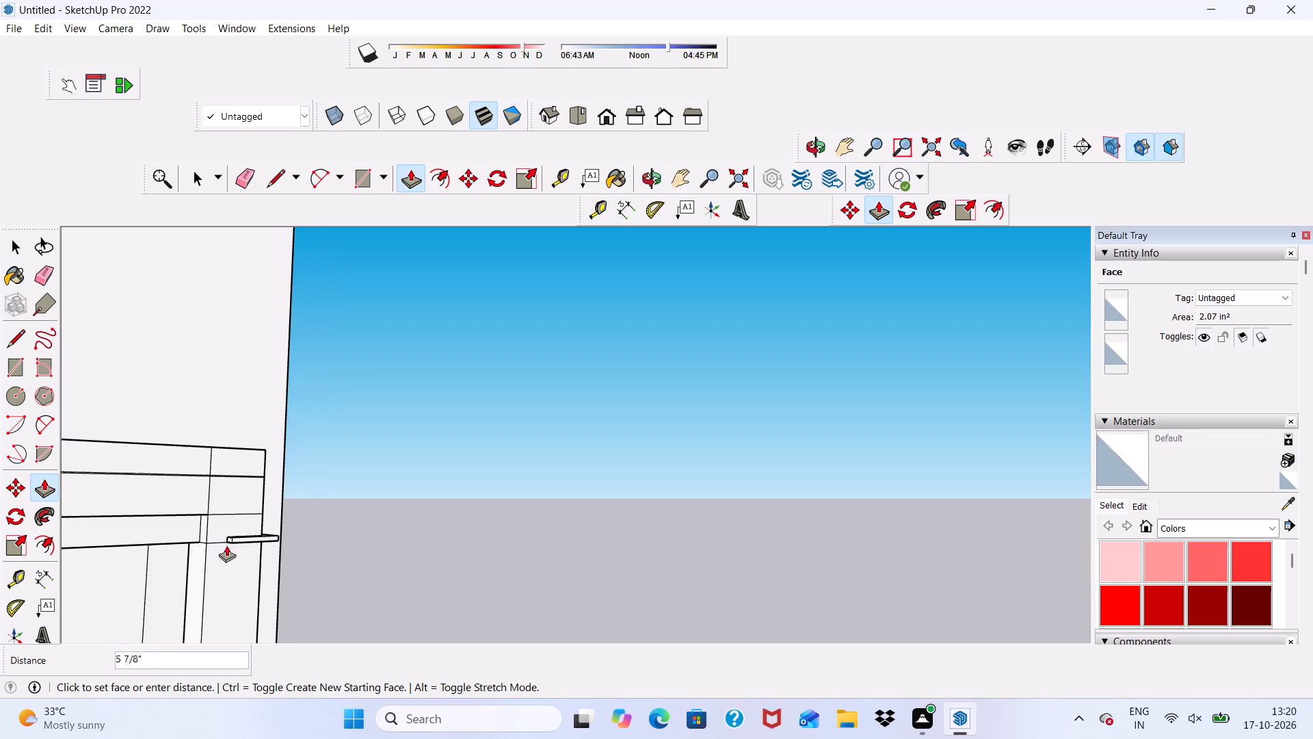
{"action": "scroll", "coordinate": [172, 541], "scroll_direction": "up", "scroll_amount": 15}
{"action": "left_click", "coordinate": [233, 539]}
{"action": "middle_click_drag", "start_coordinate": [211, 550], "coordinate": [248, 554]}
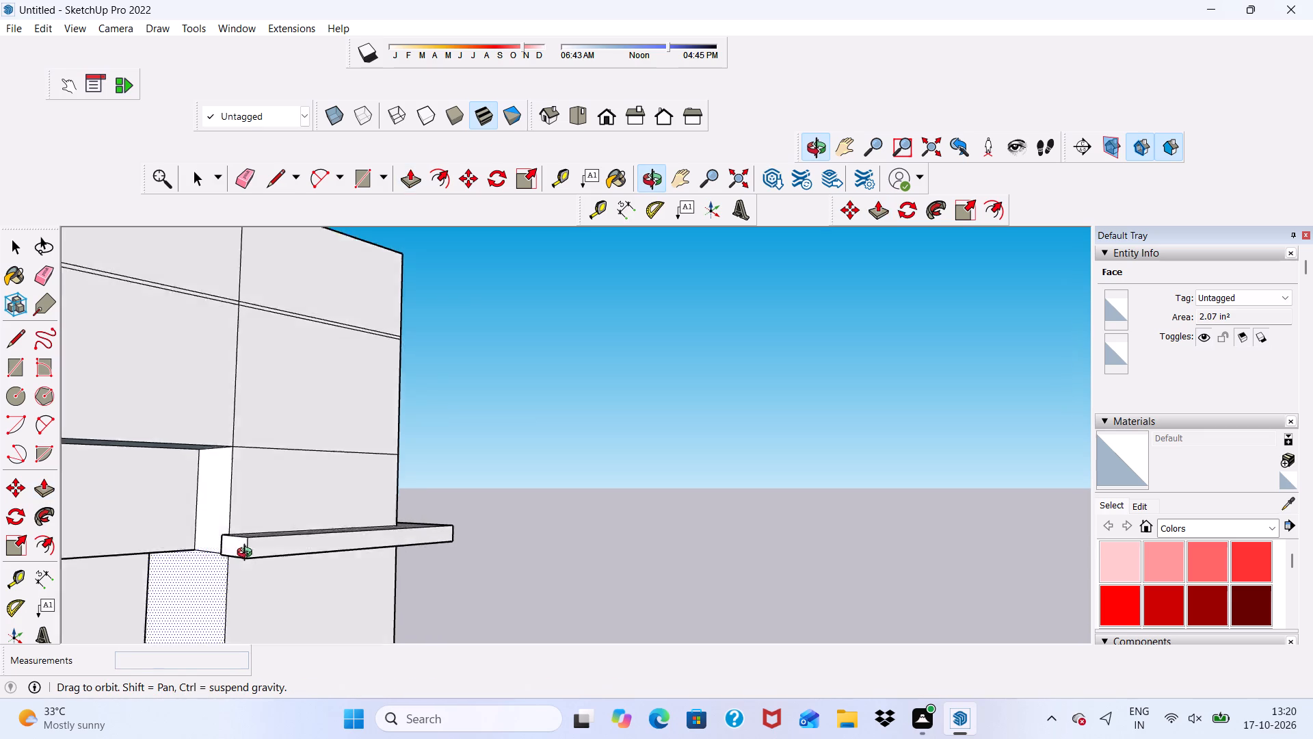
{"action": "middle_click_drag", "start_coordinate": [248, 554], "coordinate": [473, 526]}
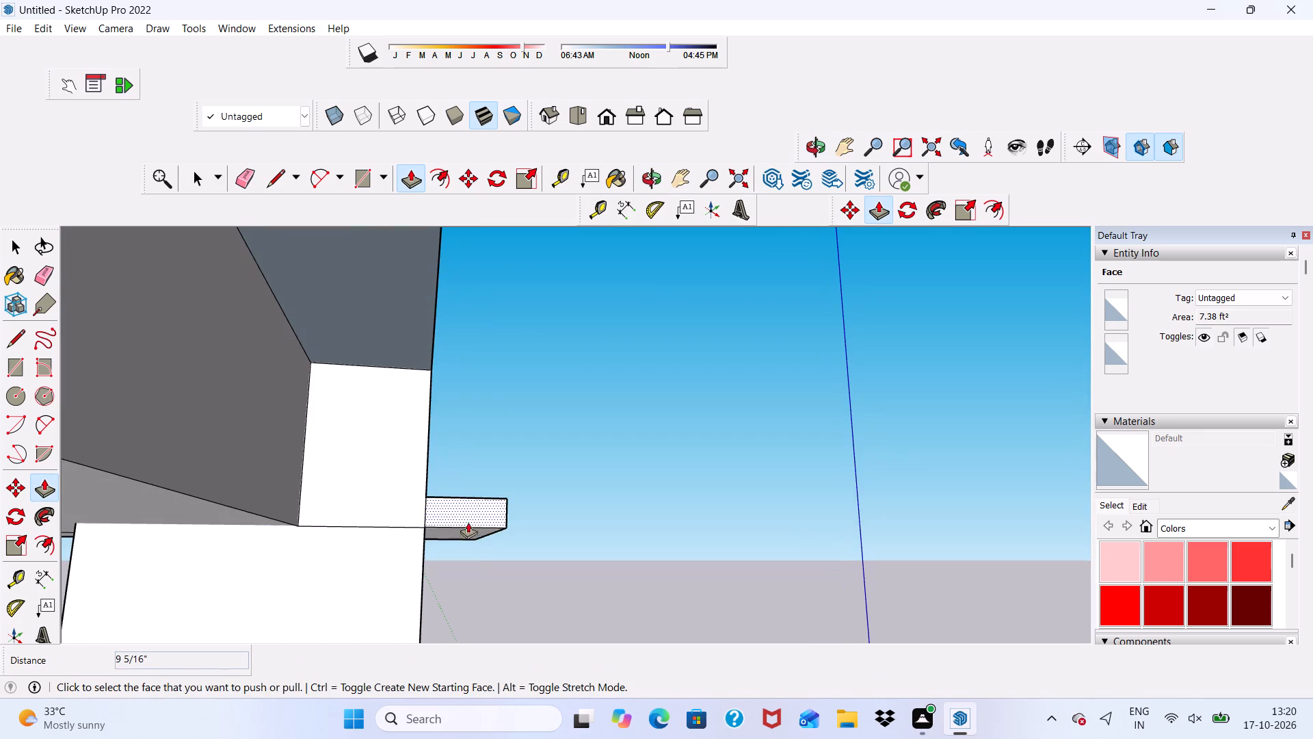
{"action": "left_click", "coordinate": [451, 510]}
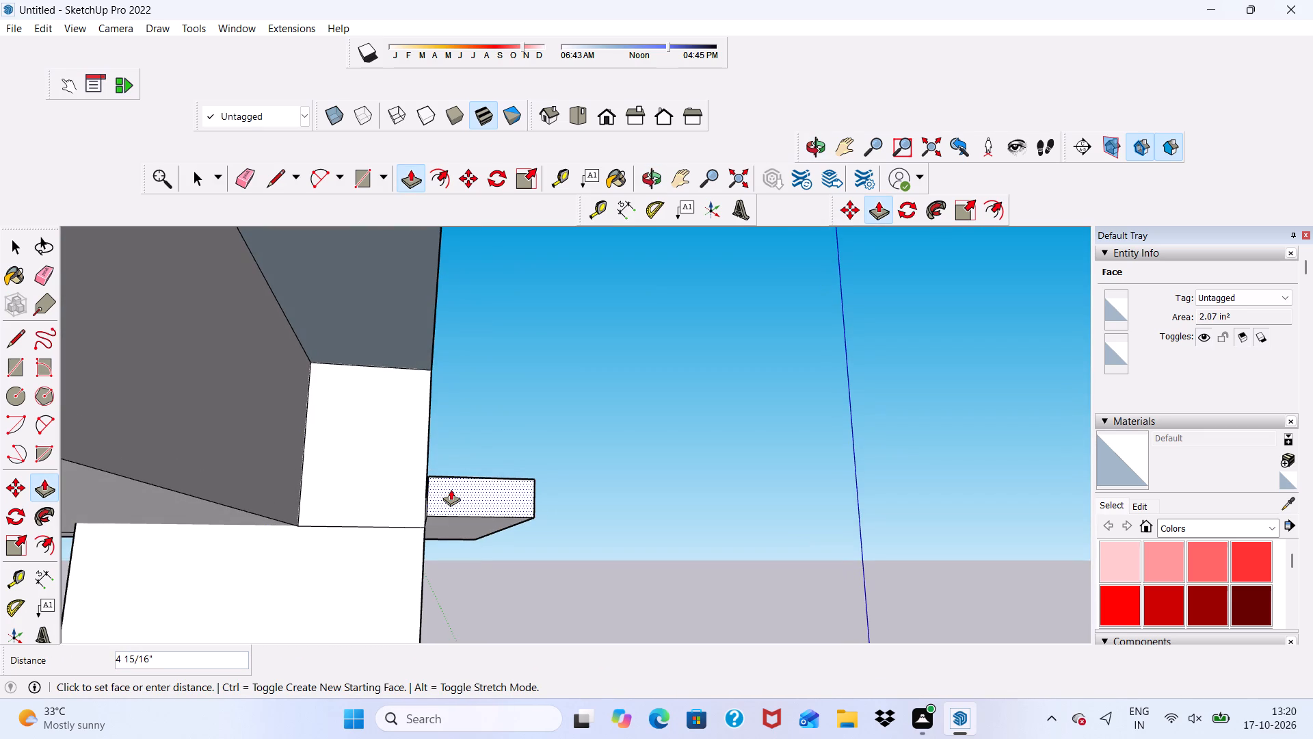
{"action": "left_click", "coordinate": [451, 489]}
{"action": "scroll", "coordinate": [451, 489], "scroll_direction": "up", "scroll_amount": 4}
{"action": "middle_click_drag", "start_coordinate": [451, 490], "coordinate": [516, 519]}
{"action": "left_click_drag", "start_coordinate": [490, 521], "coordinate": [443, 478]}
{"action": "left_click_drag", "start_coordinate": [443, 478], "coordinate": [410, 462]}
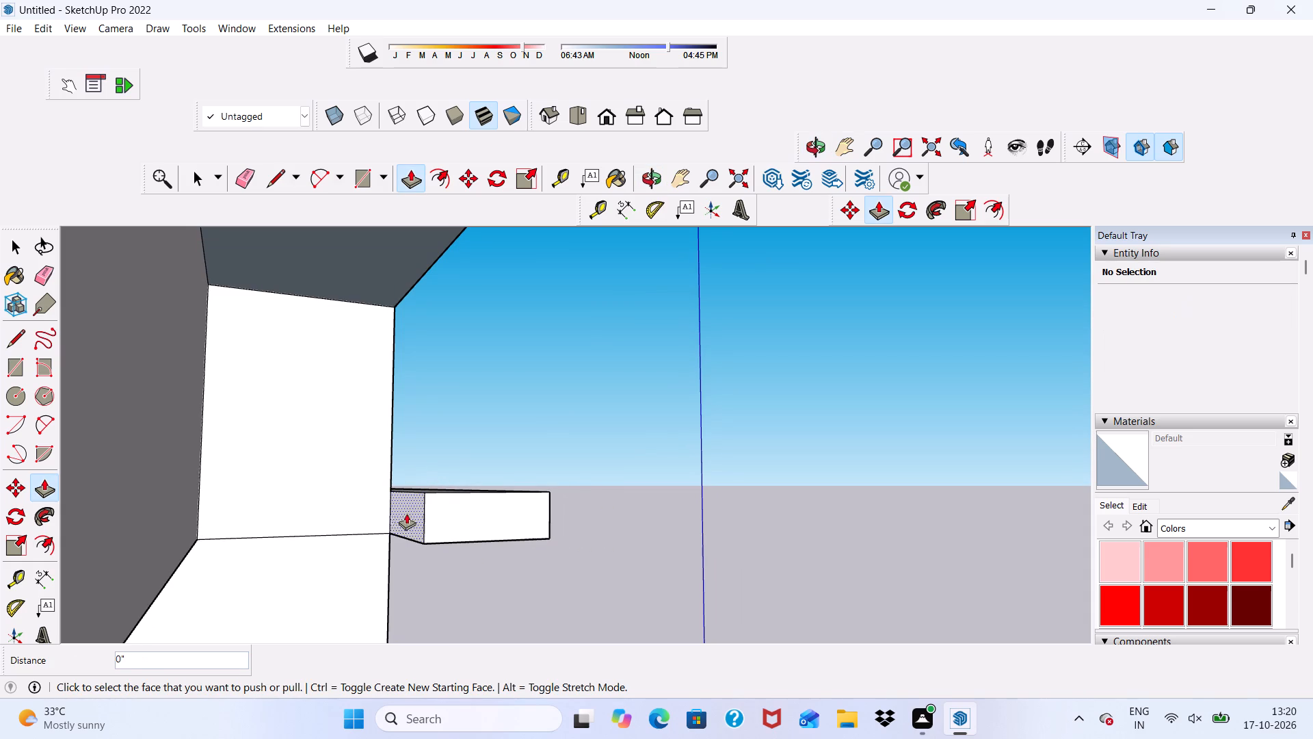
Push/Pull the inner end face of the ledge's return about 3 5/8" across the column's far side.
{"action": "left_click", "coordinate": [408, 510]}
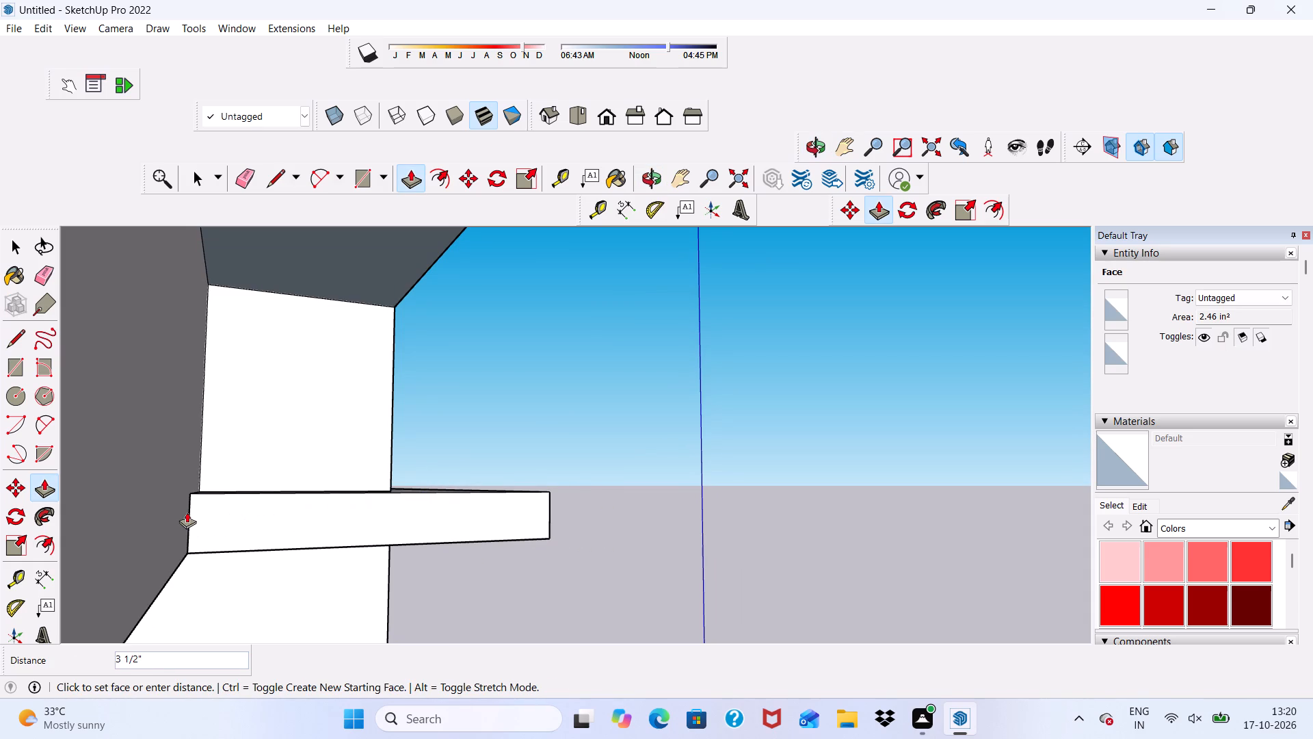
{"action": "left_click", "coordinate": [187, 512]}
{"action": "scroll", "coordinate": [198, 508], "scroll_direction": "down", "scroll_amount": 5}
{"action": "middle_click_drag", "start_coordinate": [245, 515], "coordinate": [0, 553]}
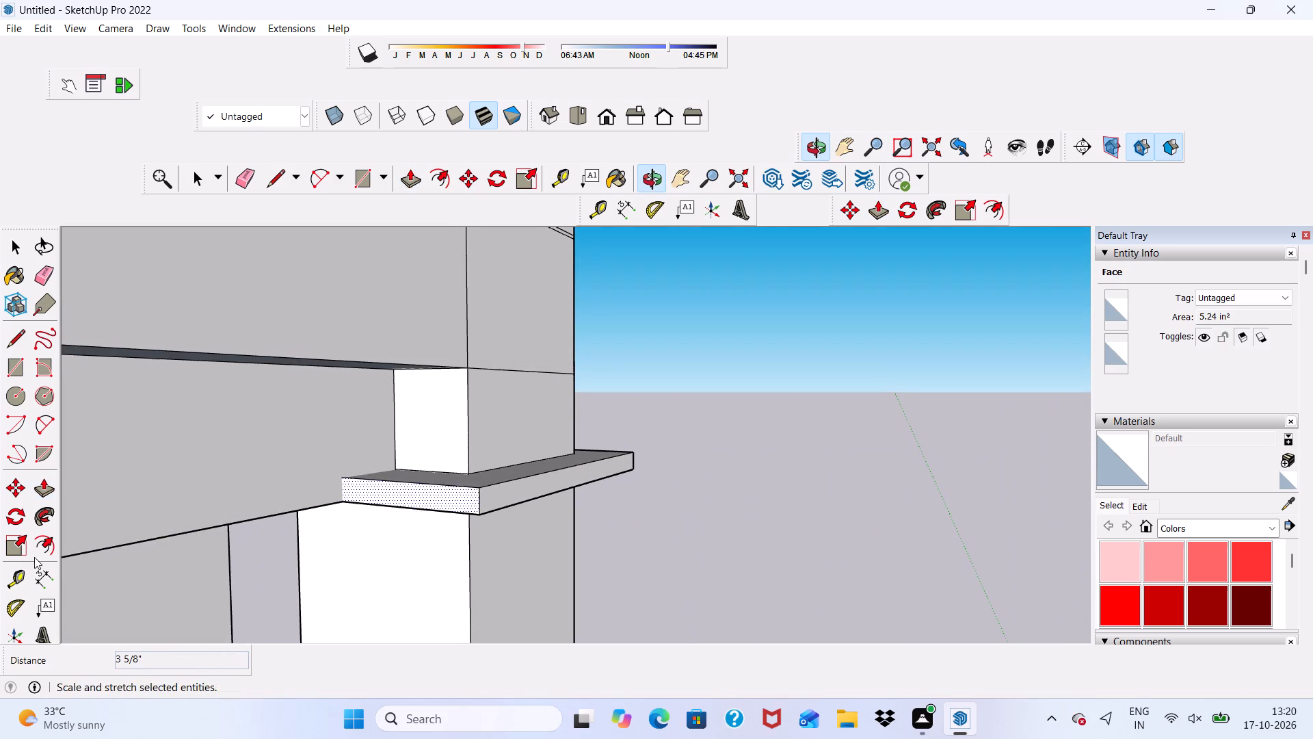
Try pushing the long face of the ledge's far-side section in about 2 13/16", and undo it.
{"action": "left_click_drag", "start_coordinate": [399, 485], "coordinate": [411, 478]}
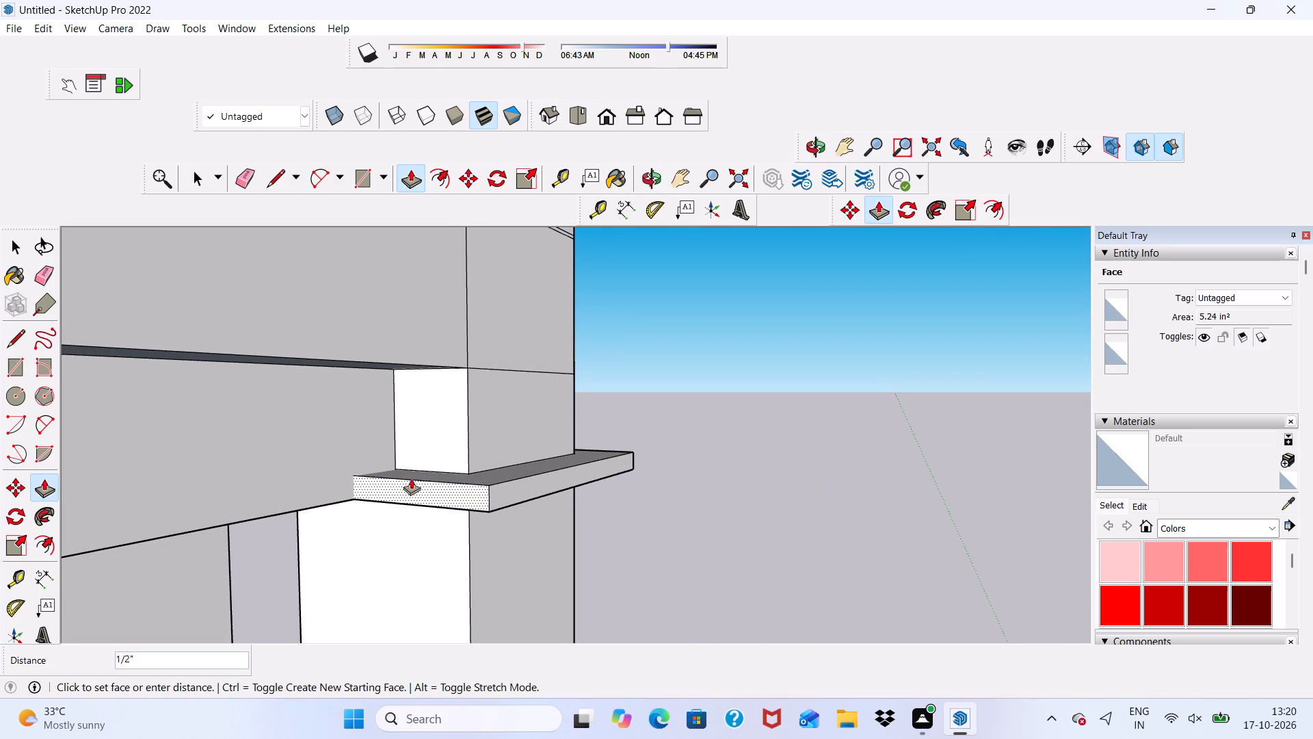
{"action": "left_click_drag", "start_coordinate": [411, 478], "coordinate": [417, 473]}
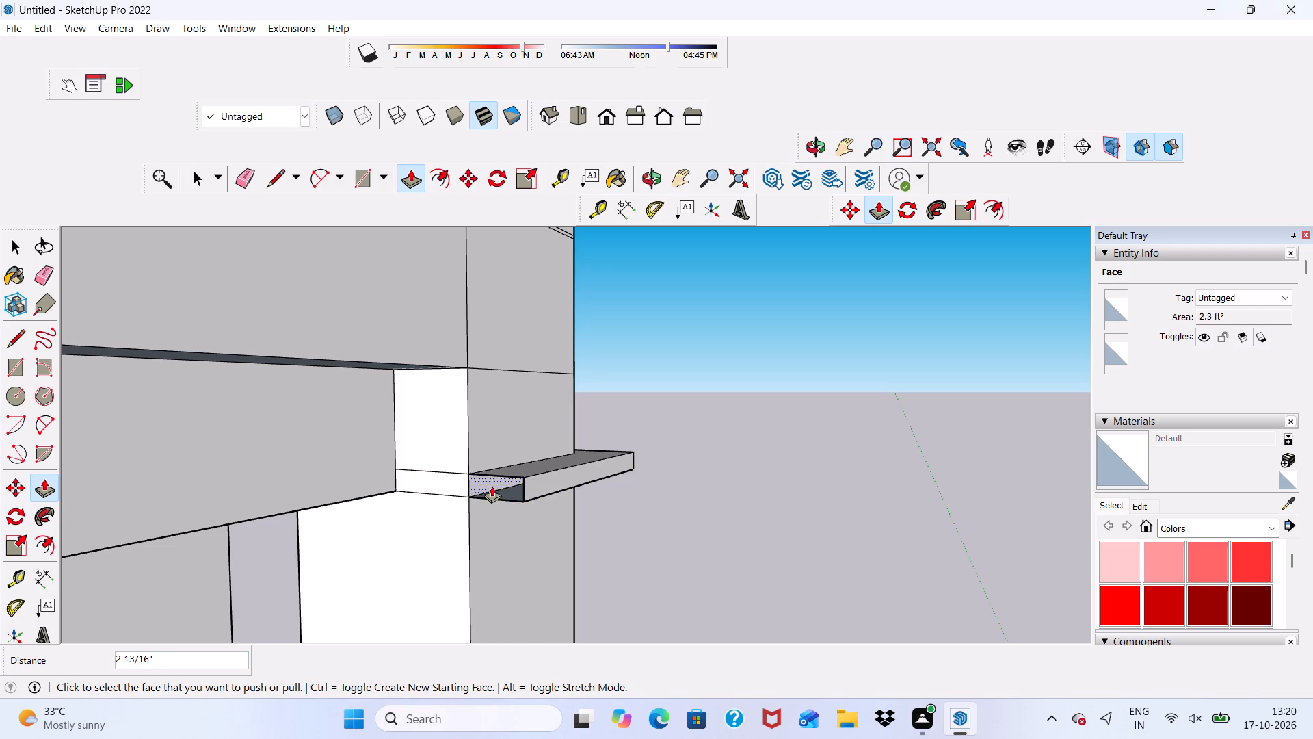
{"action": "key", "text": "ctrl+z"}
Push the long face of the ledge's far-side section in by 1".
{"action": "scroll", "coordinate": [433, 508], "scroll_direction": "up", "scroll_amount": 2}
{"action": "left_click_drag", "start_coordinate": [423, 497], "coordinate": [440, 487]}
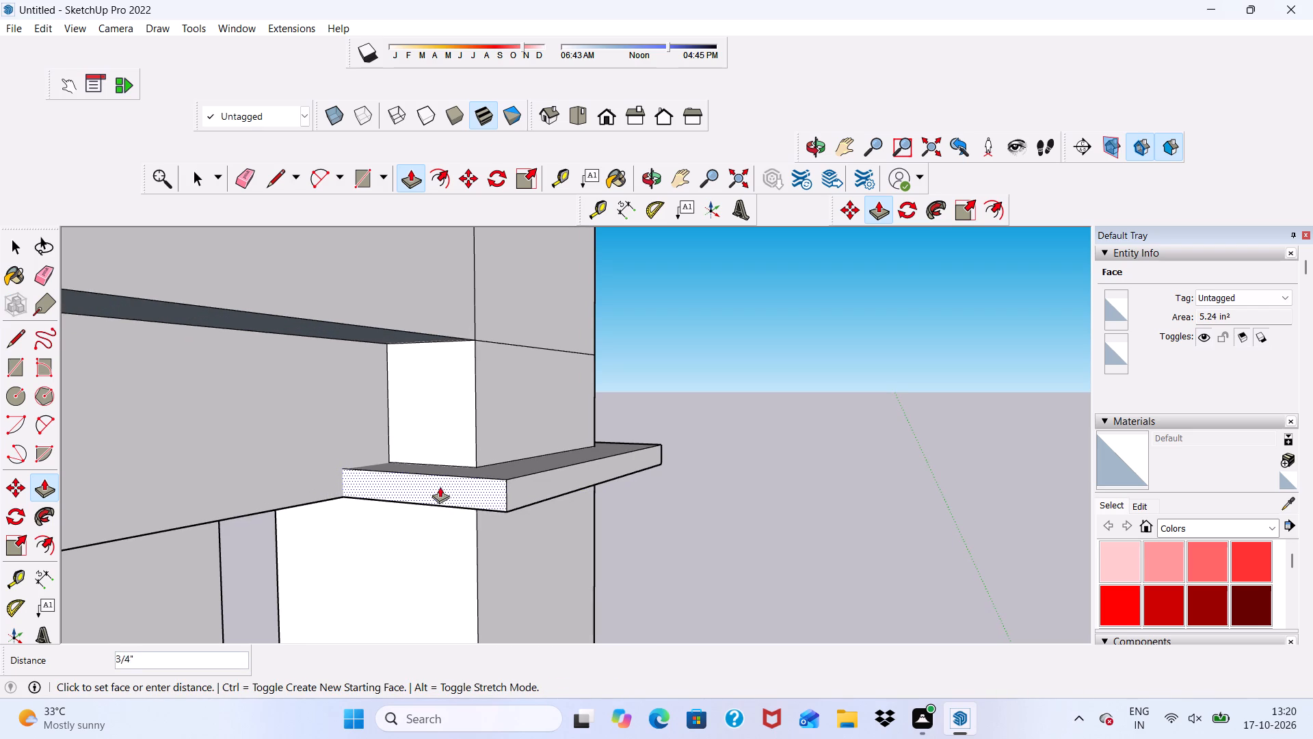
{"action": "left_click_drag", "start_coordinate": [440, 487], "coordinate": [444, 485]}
Examine the wrap-around ledge, corner column and side slab from several angles against the rest of the house.
{"action": "scroll", "coordinate": [427, 485], "scroll_direction": "down", "scroll_amount": 5}
{"action": "middle_click_drag", "start_coordinate": [429, 503], "coordinate": [217, 504]}
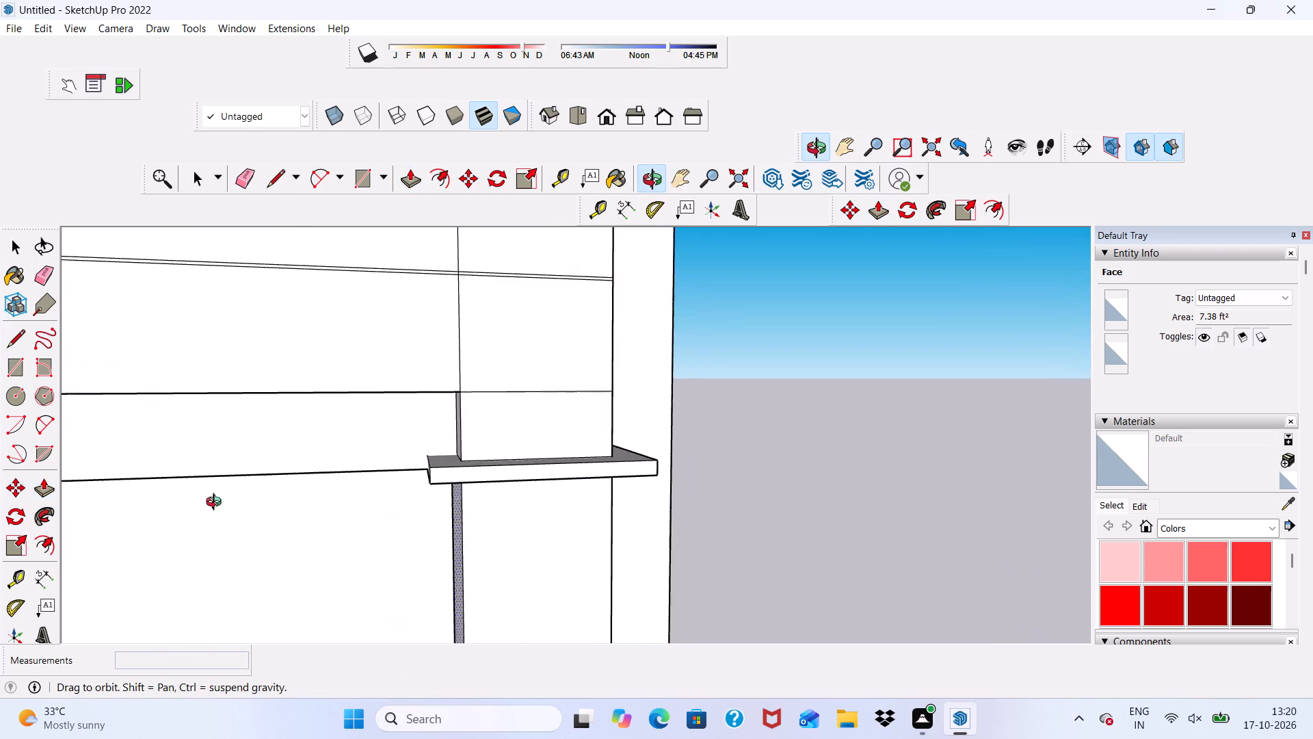
{"action": "middle_click_drag", "start_coordinate": [217, 504], "coordinate": [318, 496]}
{"action": "scroll", "coordinate": [405, 482], "scroll_direction": "down", "scroll_amount": 8}
{"action": "middle_click_drag", "start_coordinate": [490, 485], "coordinate": [79, 505]}
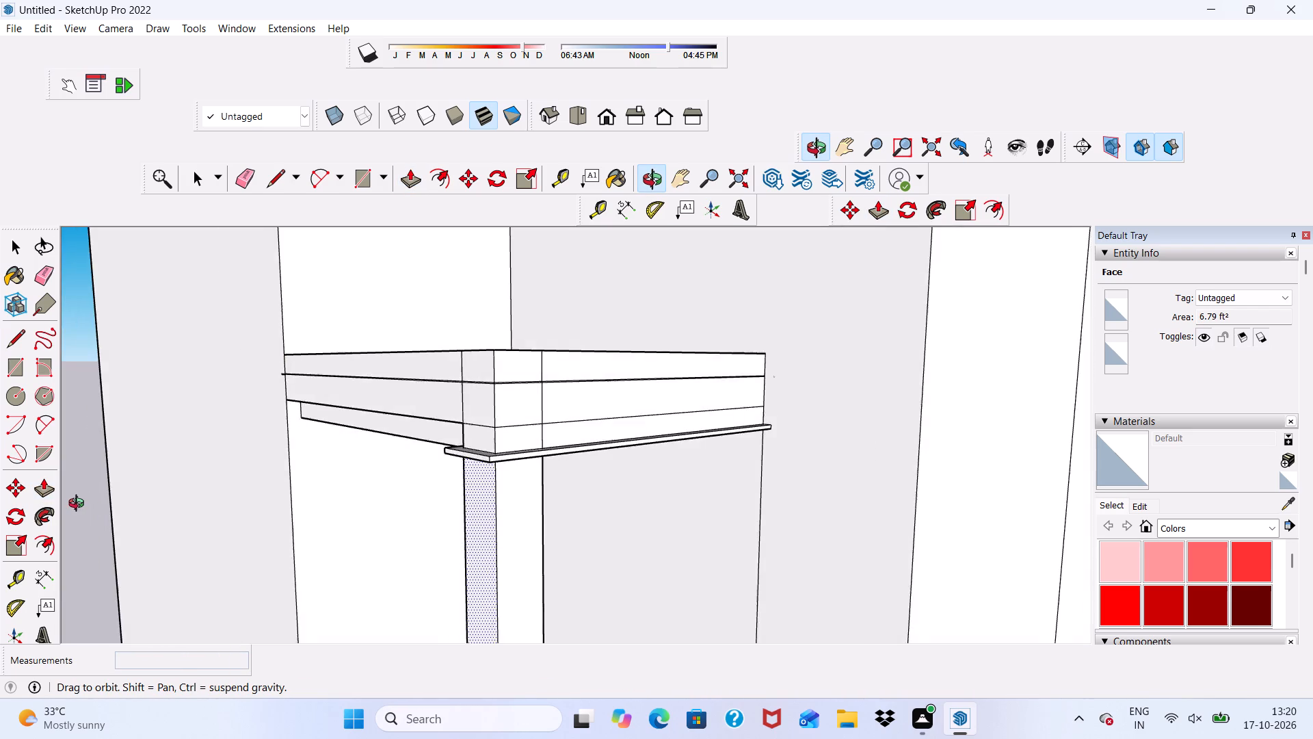
{"action": "middle_click_drag", "start_coordinate": [79, 505], "coordinate": [481, 504]}
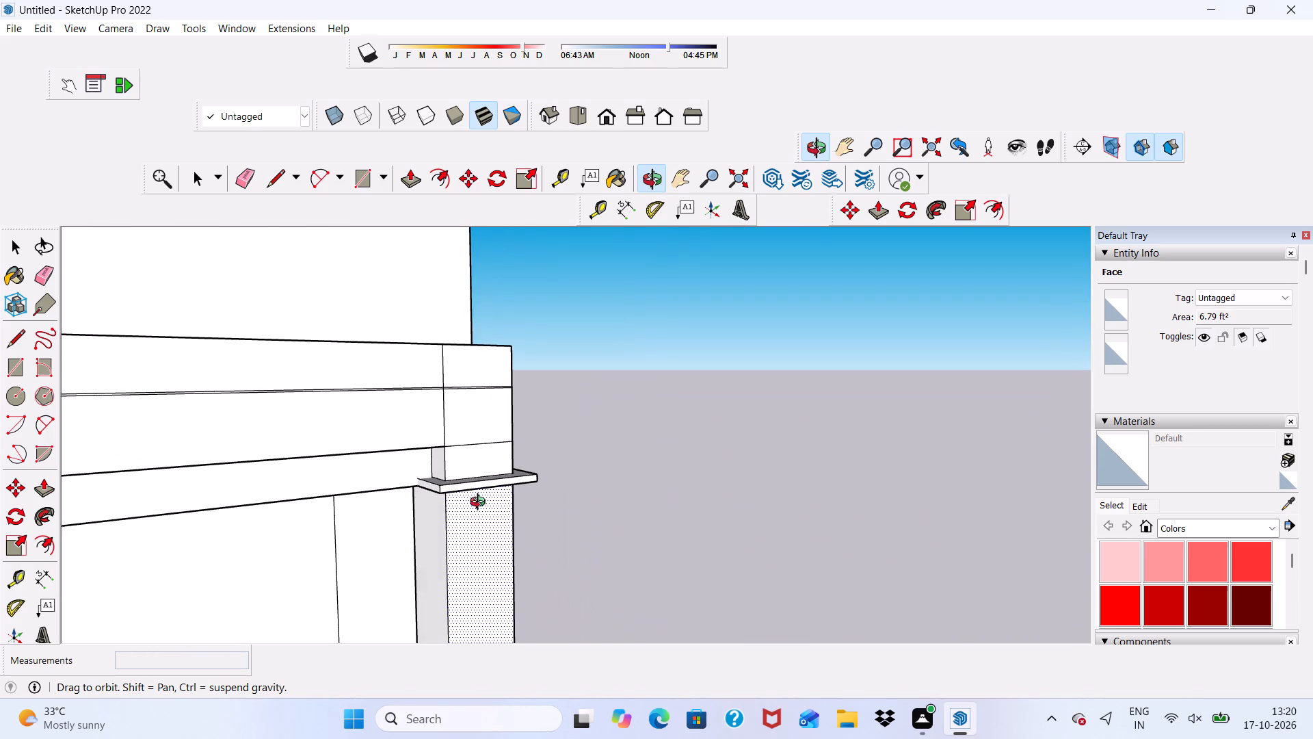
{"action": "middle_click_drag", "start_coordinate": [481, 504], "coordinate": [481, 504]}
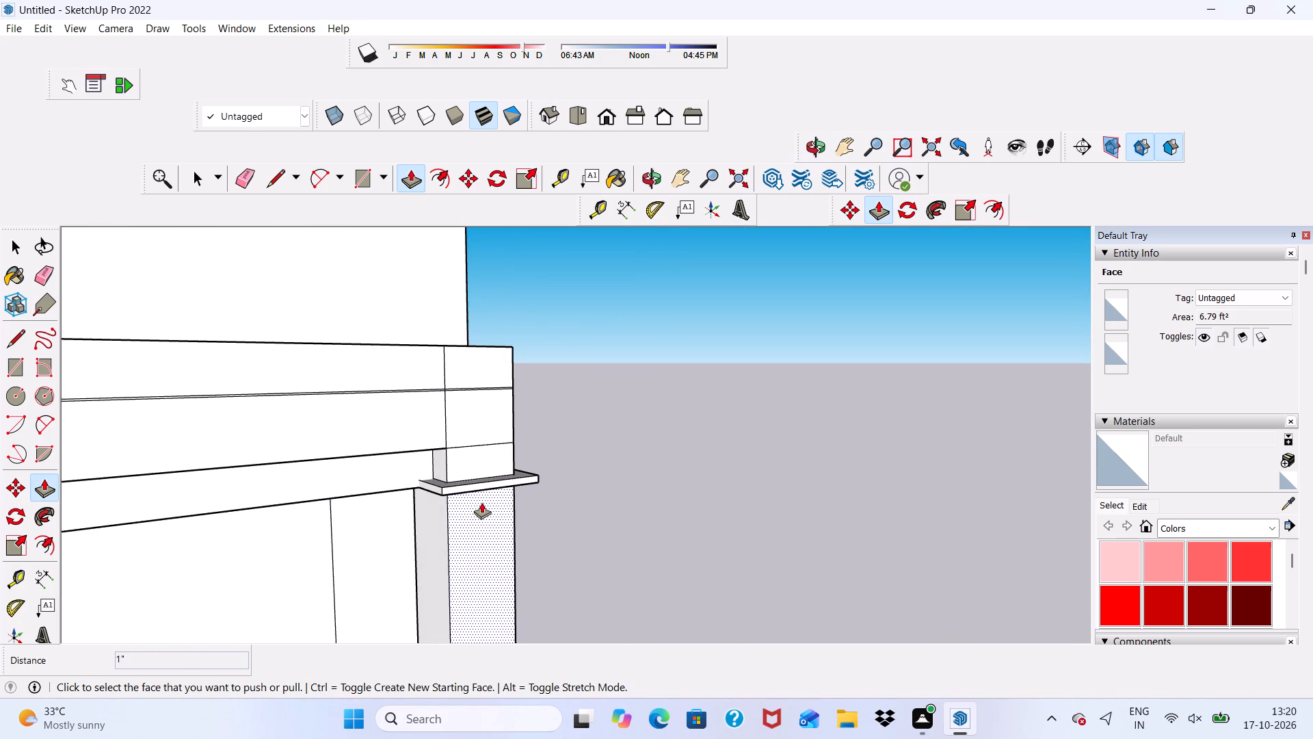
{"action": "scroll", "coordinate": [481, 502], "scroll_direction": "down", "scroll_amount": 6}
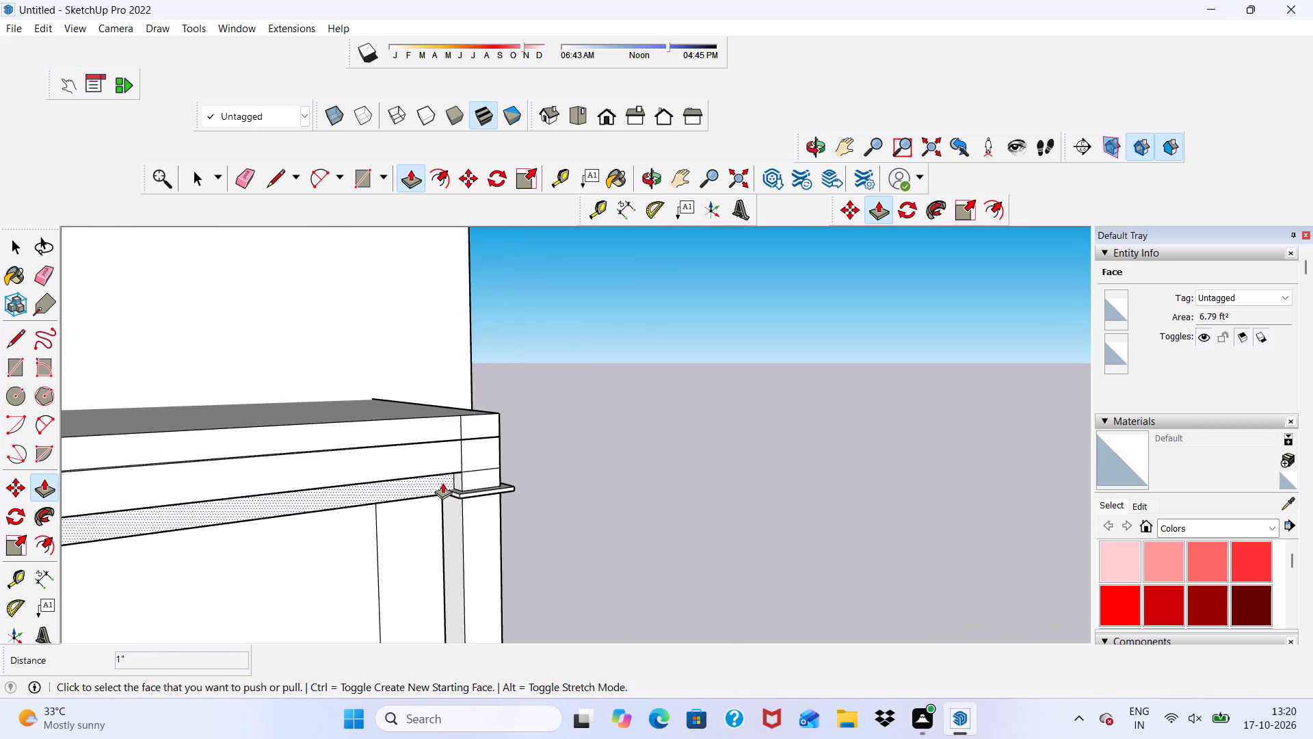
{"action": "scroll", "coordinate": [443, 482], "scroll_direction": "up", "scroll_amount": 1}
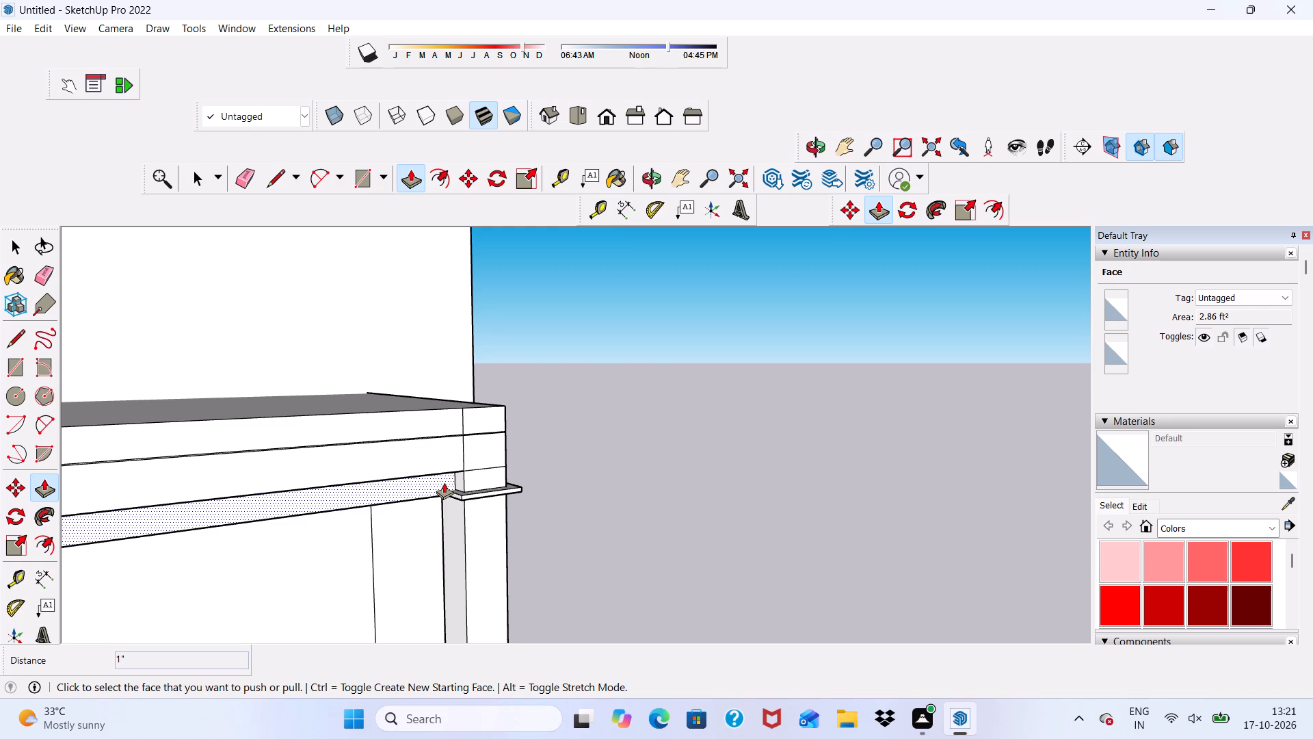
{"action": "scroll", "coordinate": [715, 587], "scroll_direction": "down", "scroll_amount": 4}
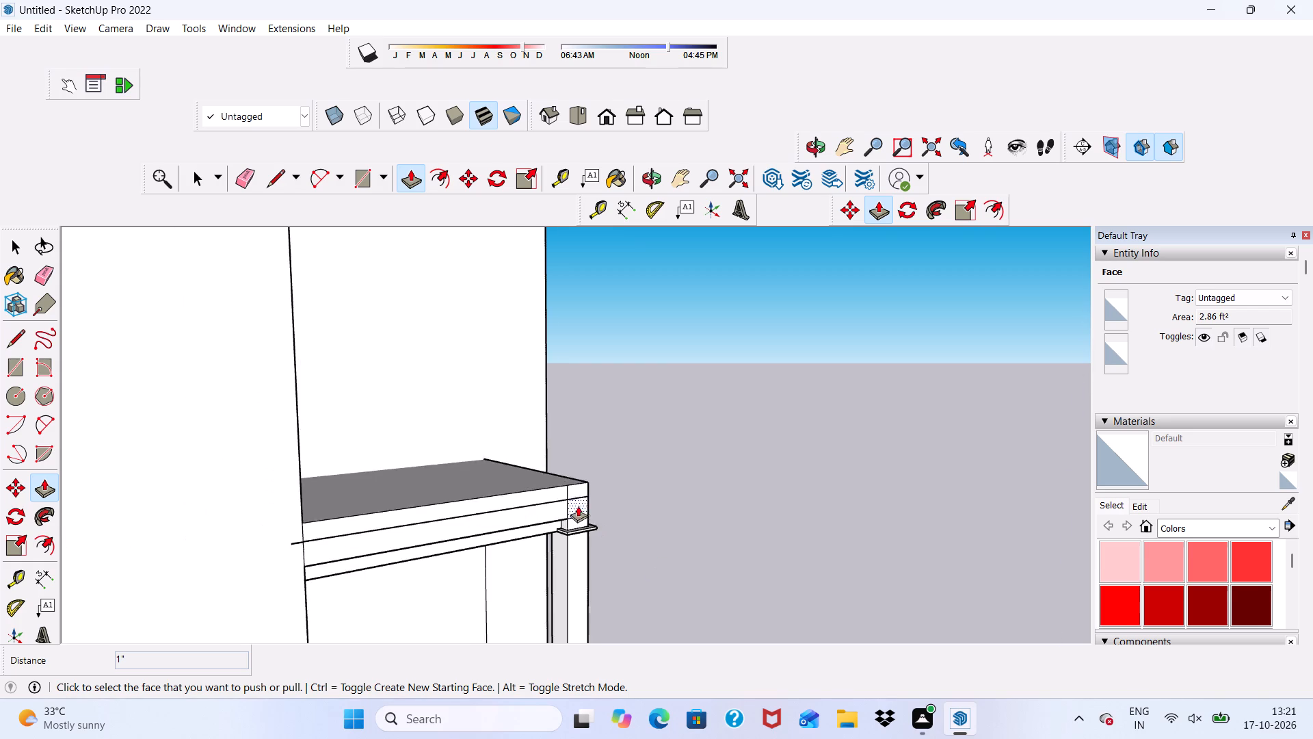
{"action": "scroll", "coordinate": [578, 506], "scroll_direction": "down", "scroll_amount": 1}
{"action": "middle_click_drag", "start_coordinate": [576, 516], "coordinate": [191, 521]}
{"action": "scroll", "coordinate": [461, 461], "scroll_direction": "up", "scroll_amount": 13}
{"action": "scroll", "coordinate": [291, 458], "scroll_direction": "down", "scroll_amount": 7}
{"action": "middle_click_drag", "start_coordinate": [481, 473], "coordinate": [345, 479]}
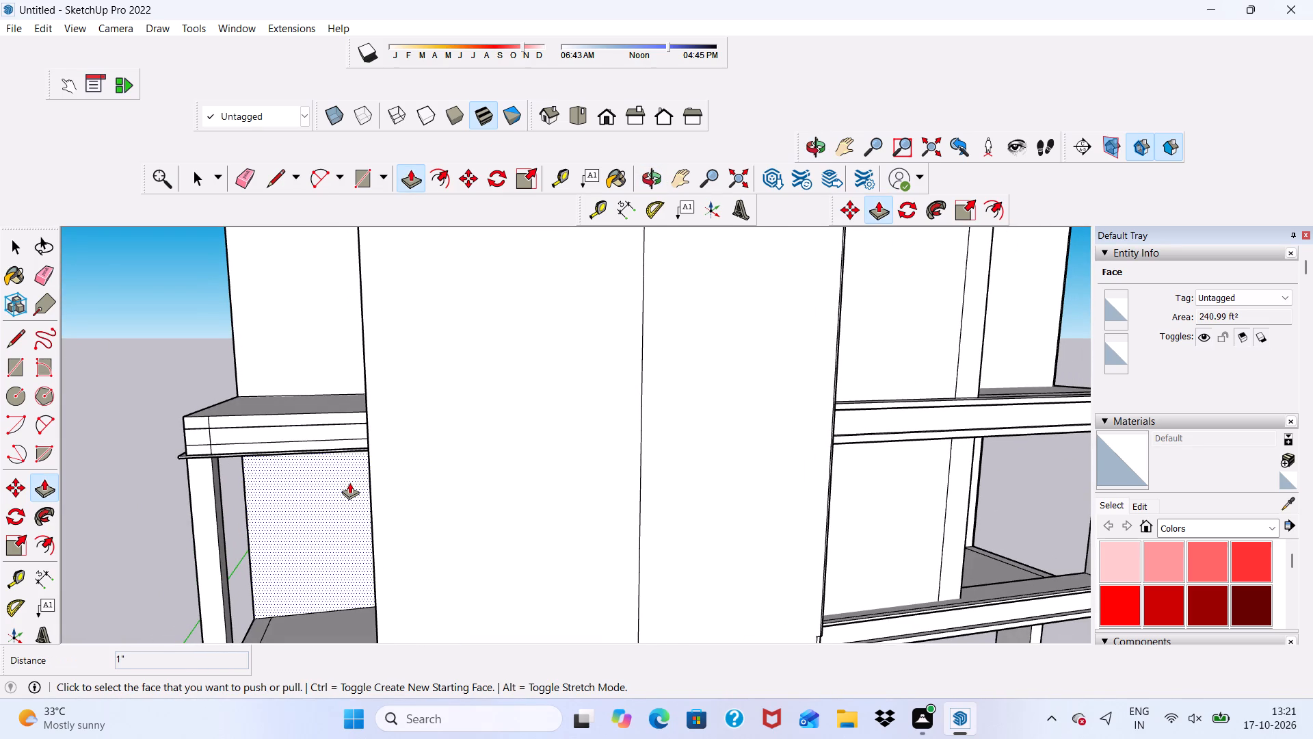
Undo the wrap-around ledge and the deletion of the large face covering the front opening beneath the slab.
{"action": "key", "text": "ctrl+z"}
{"action": "key", "text": "ctrl+z"}
{"action": "key", "text": "ctrl+z"}
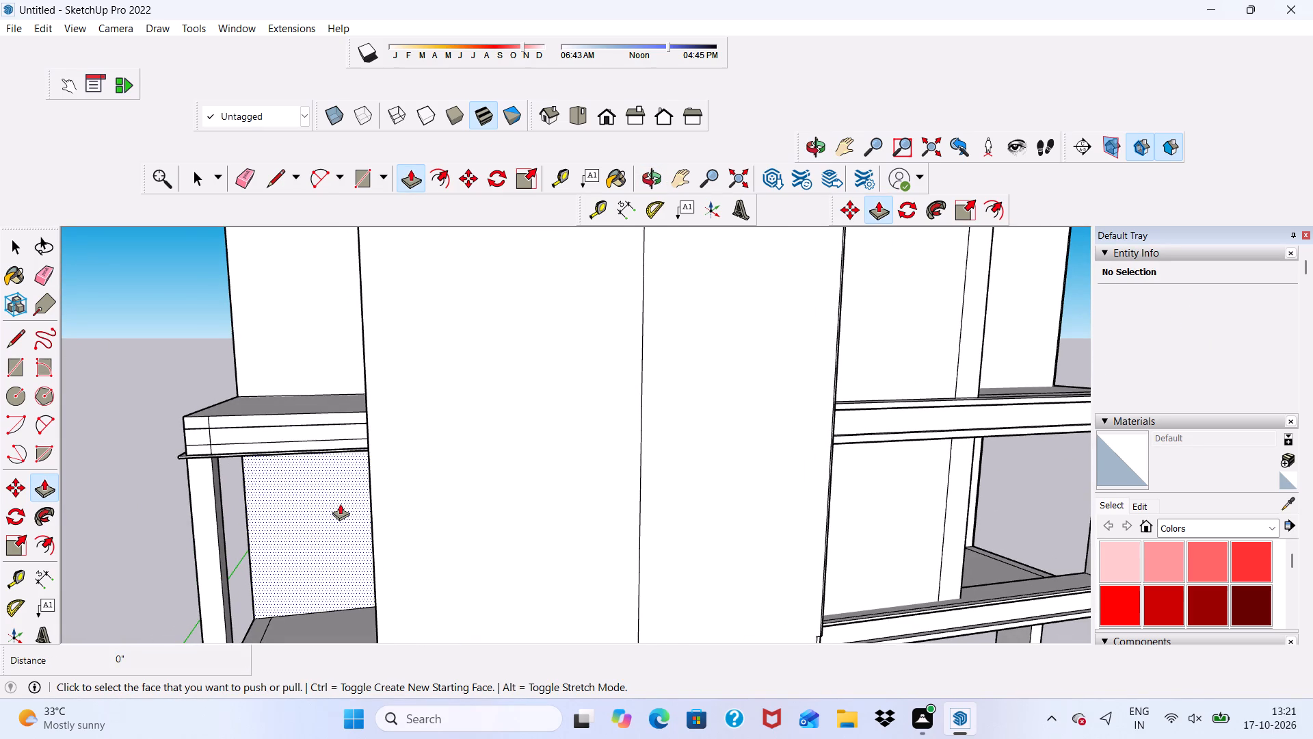
{"action": "key", "text": "ctrl+z"}
{"action": "key", "text": "ctrl+z"}
{"action": "key", "text": "ctrl+z"}
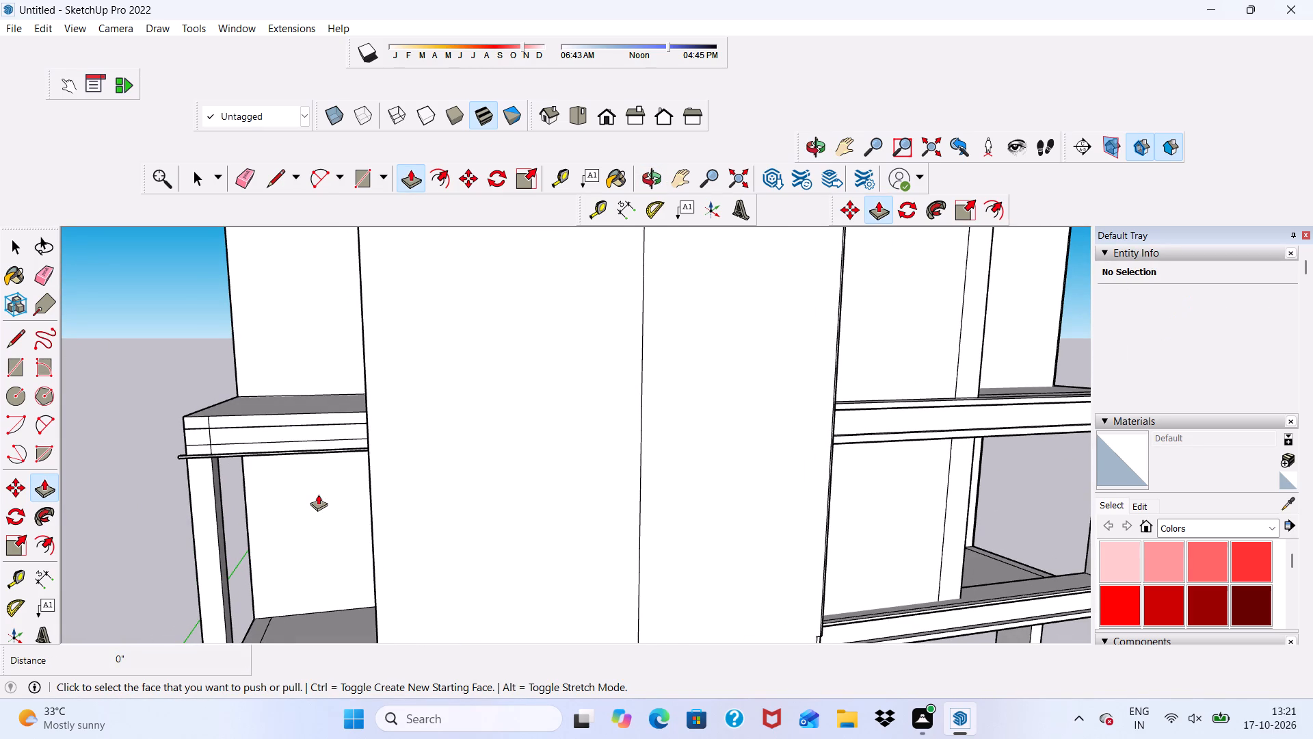
{"action": "key", "text": "ctrl+z"}
{"action": "key", "text": "ctrl+z"}
{"action": "key", "text": "ctrl+z"}
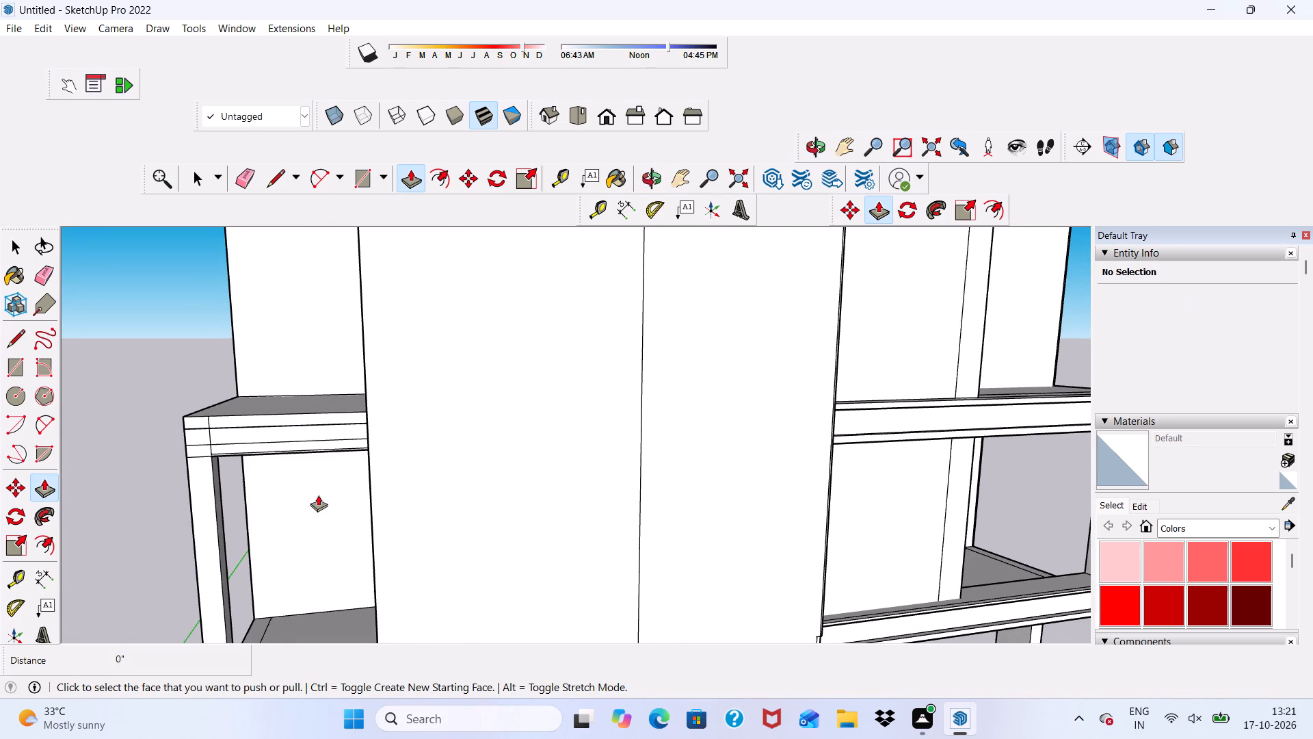
{"action": "key", "text": "ctrl+z"}
{"action": "key", "text": "ctrl+z"}
{"action": "left_click", "coordinate": [319, 496]}
{"action": "key", "text": "ctrl+z"}
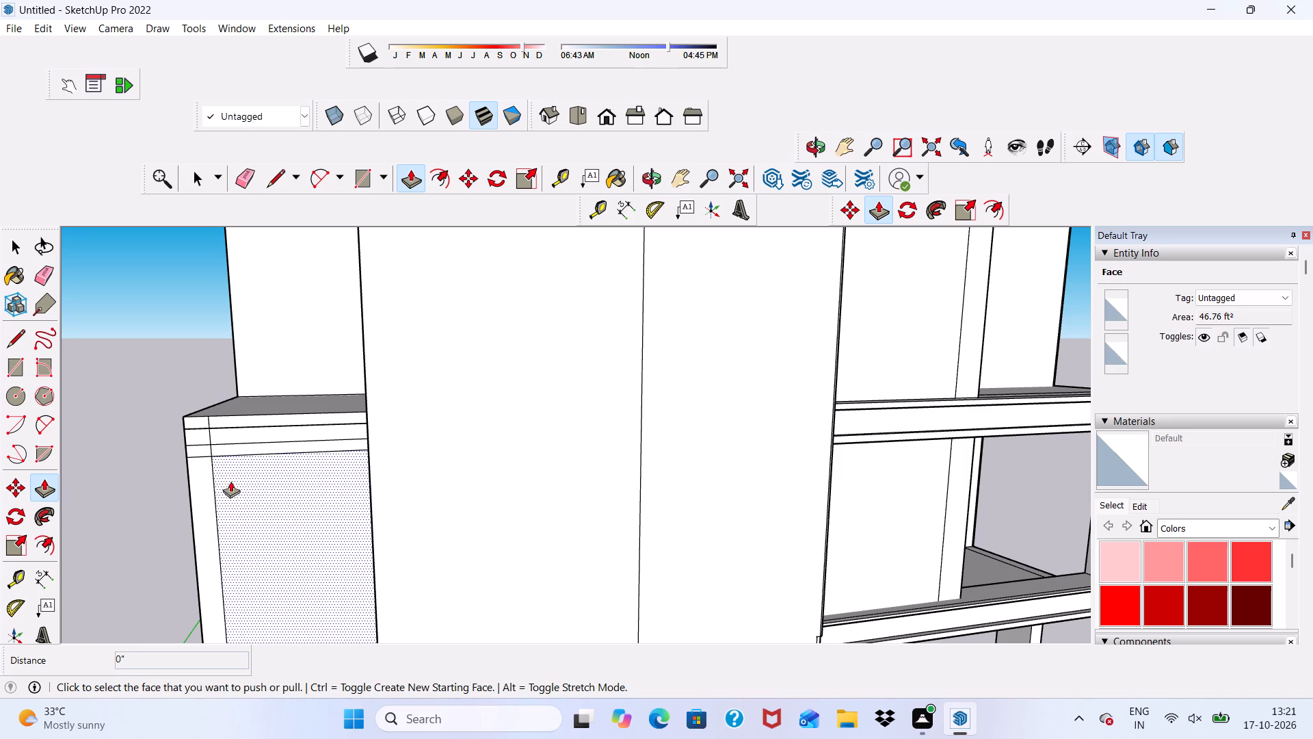
Undo the earlier slab edits, including its closed front recess and added upper bands, back to the single thin side slab.
{"action": "key", "text": "space"}
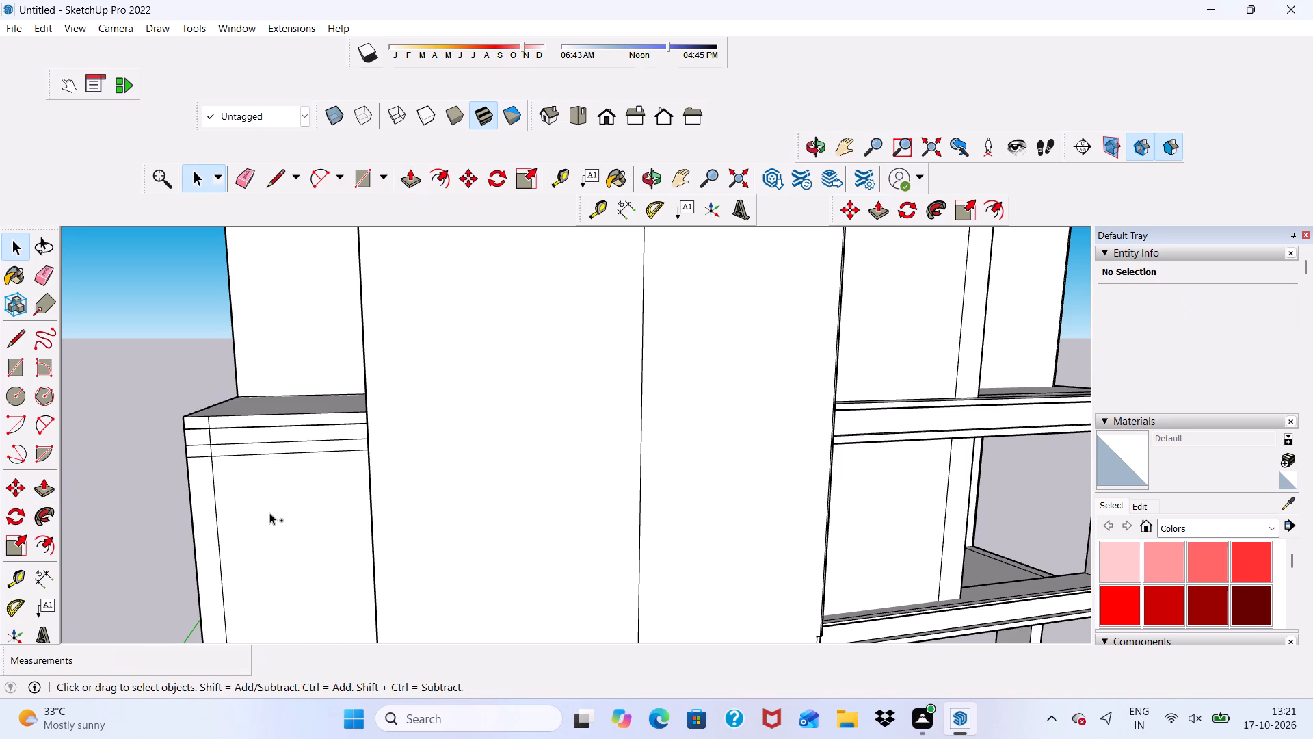
{"action": "key", "text": "ctrl+z"}
{"action": "scroll", "coordinate": [238, 388], "scroll_direction": "up", "scroll_amount": 4}
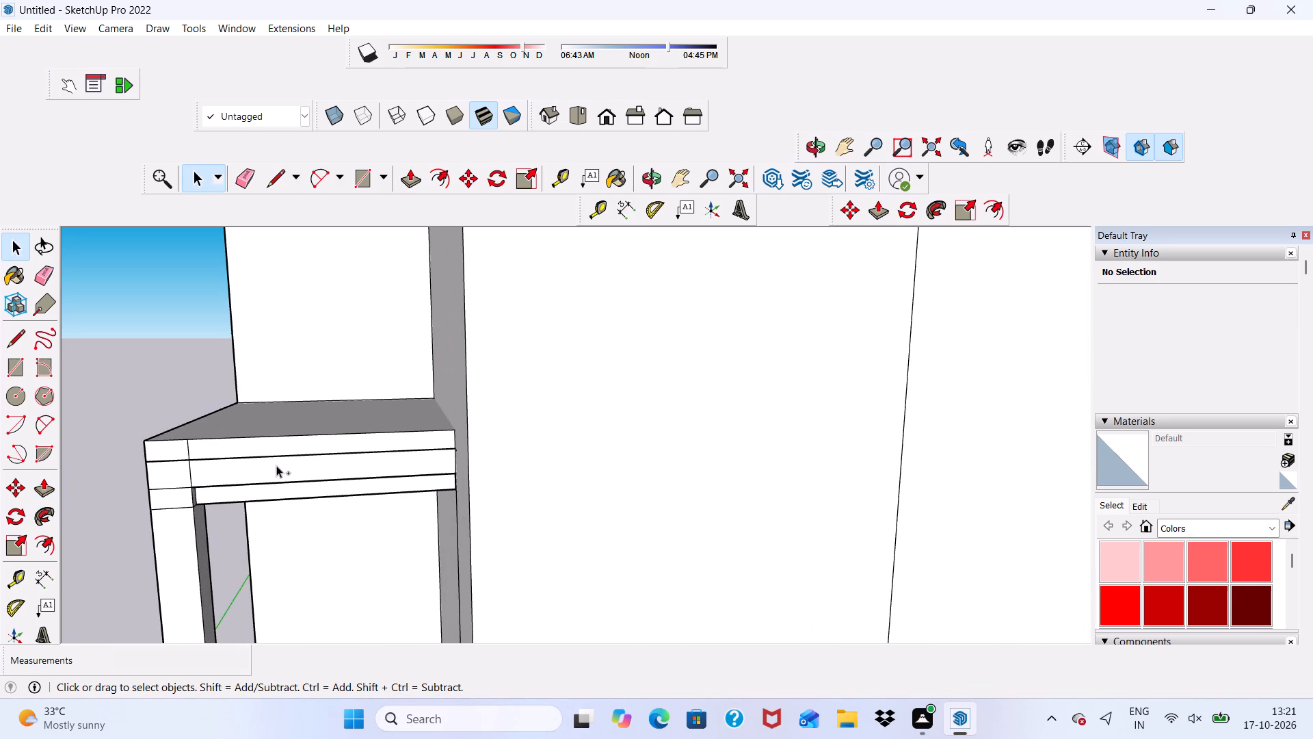
{"action": "key", "text": "ctrl+z"}
{"action": "key", "text": "ctrl+z"}
{"action": "key", "text": "ctrl+z"}
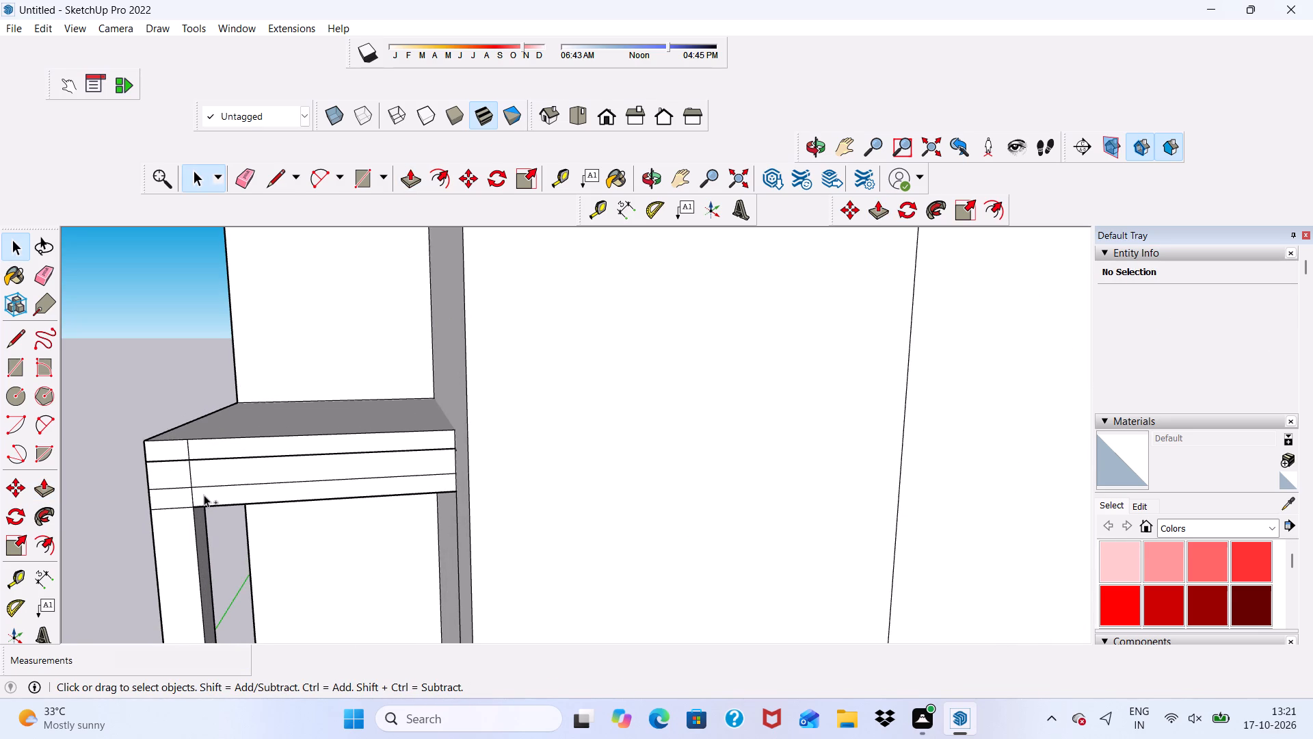
{"action": "key", "text": "ctrl+z"}
{"action": "key", "text": "ctrl+z"}
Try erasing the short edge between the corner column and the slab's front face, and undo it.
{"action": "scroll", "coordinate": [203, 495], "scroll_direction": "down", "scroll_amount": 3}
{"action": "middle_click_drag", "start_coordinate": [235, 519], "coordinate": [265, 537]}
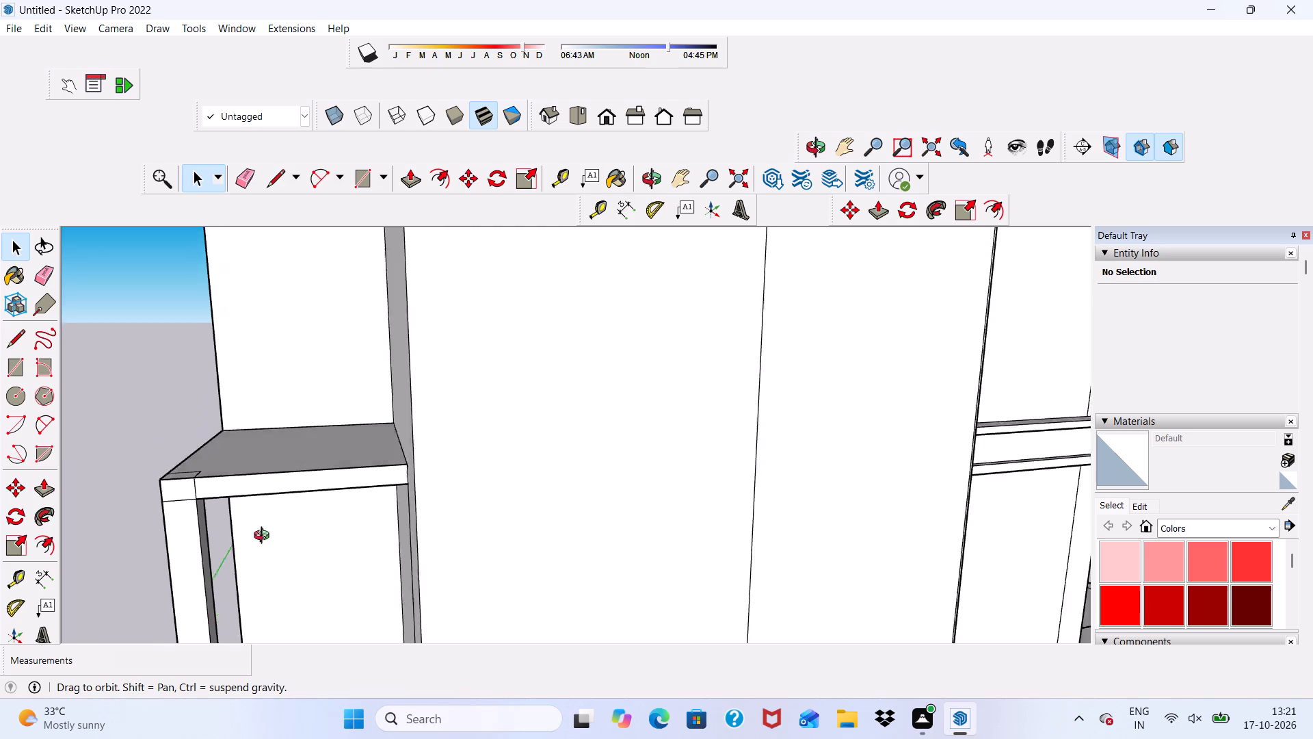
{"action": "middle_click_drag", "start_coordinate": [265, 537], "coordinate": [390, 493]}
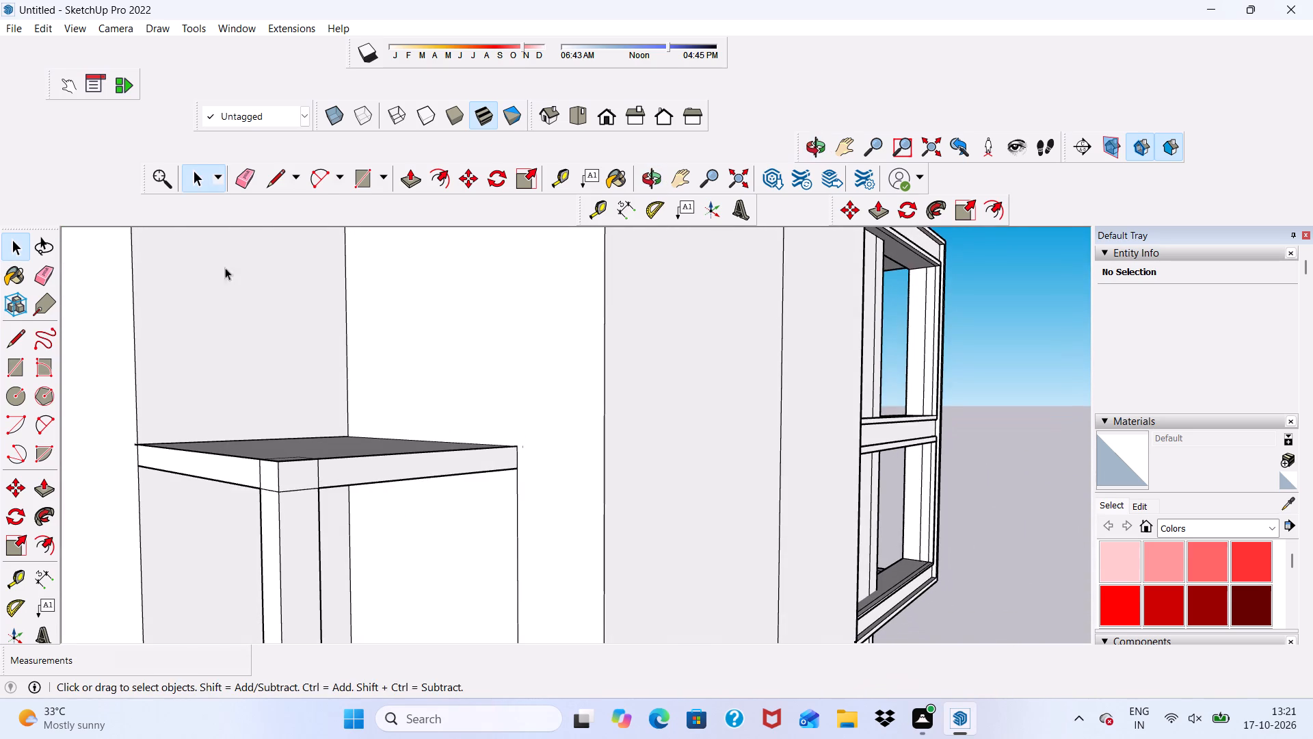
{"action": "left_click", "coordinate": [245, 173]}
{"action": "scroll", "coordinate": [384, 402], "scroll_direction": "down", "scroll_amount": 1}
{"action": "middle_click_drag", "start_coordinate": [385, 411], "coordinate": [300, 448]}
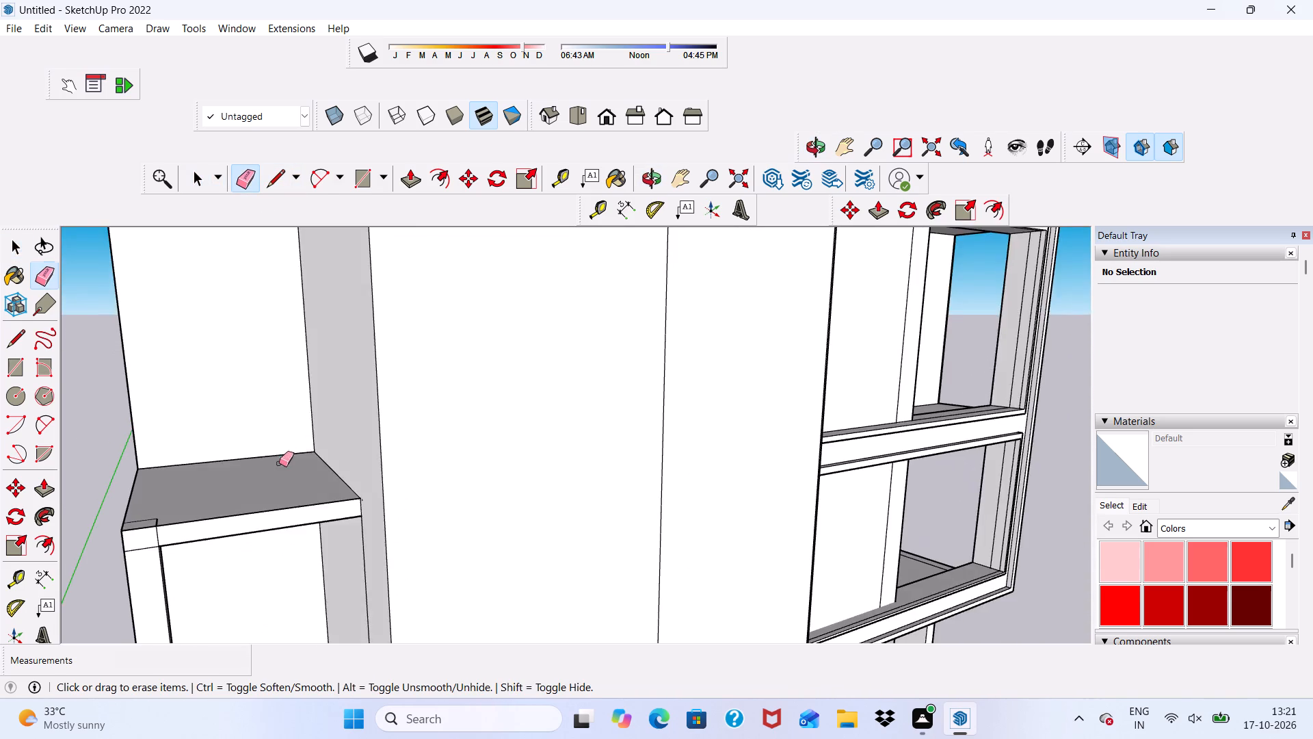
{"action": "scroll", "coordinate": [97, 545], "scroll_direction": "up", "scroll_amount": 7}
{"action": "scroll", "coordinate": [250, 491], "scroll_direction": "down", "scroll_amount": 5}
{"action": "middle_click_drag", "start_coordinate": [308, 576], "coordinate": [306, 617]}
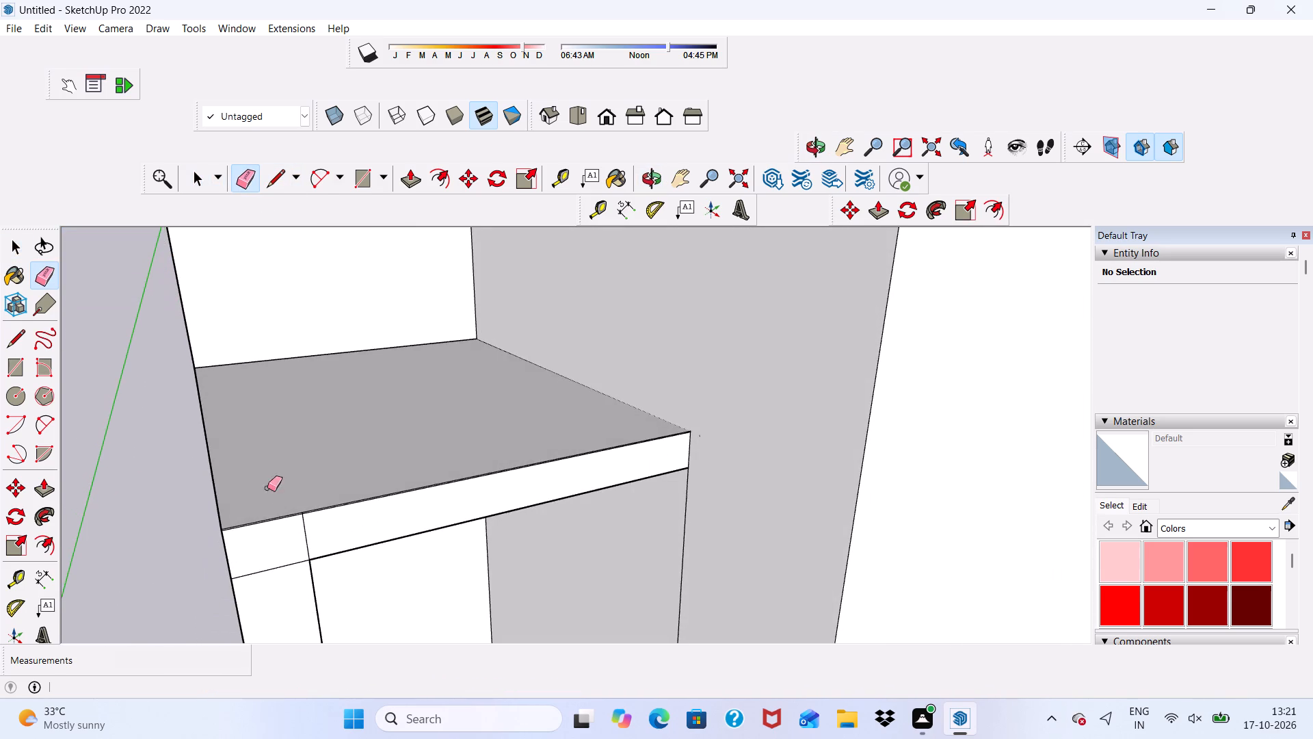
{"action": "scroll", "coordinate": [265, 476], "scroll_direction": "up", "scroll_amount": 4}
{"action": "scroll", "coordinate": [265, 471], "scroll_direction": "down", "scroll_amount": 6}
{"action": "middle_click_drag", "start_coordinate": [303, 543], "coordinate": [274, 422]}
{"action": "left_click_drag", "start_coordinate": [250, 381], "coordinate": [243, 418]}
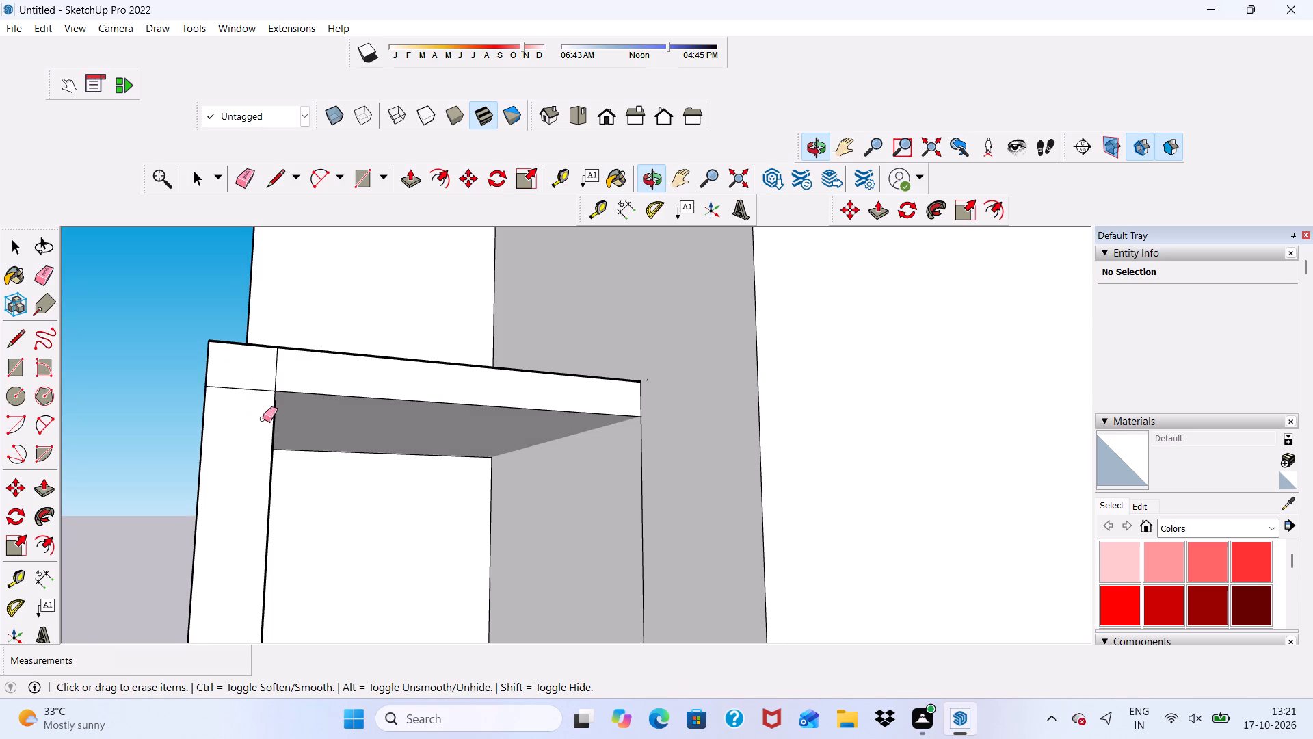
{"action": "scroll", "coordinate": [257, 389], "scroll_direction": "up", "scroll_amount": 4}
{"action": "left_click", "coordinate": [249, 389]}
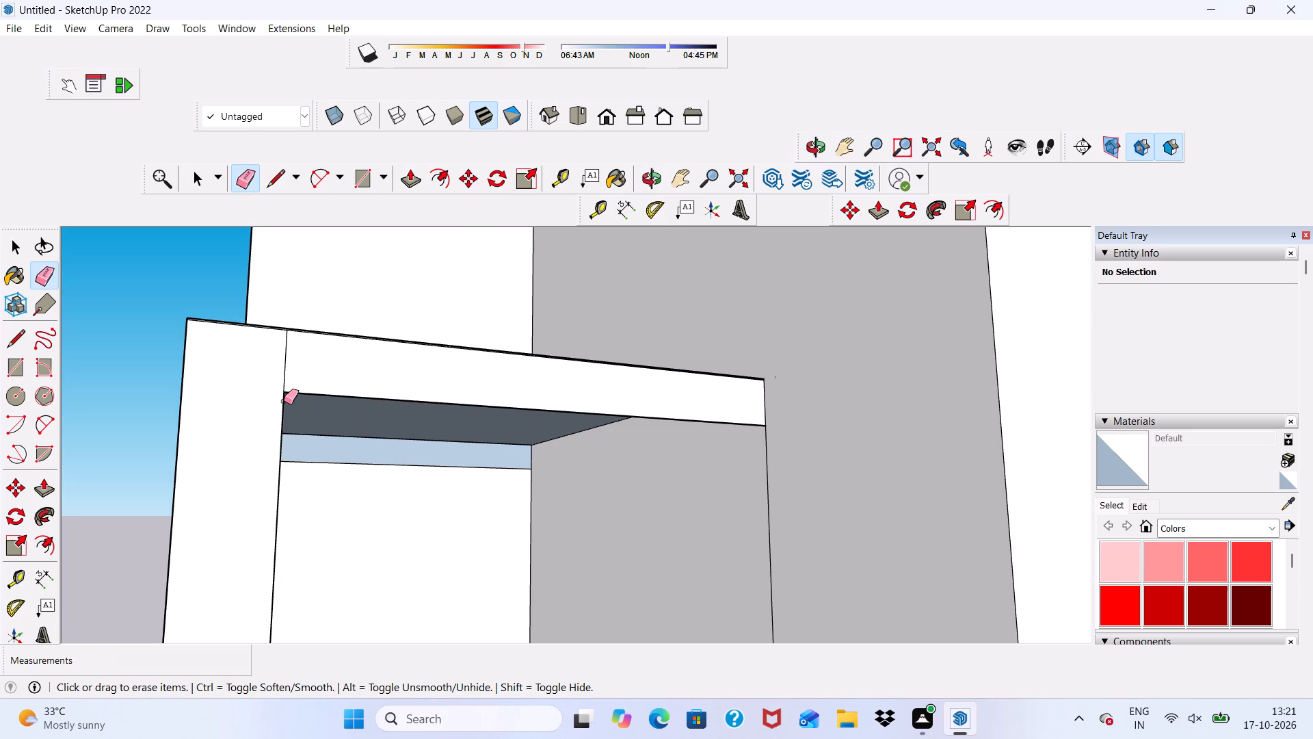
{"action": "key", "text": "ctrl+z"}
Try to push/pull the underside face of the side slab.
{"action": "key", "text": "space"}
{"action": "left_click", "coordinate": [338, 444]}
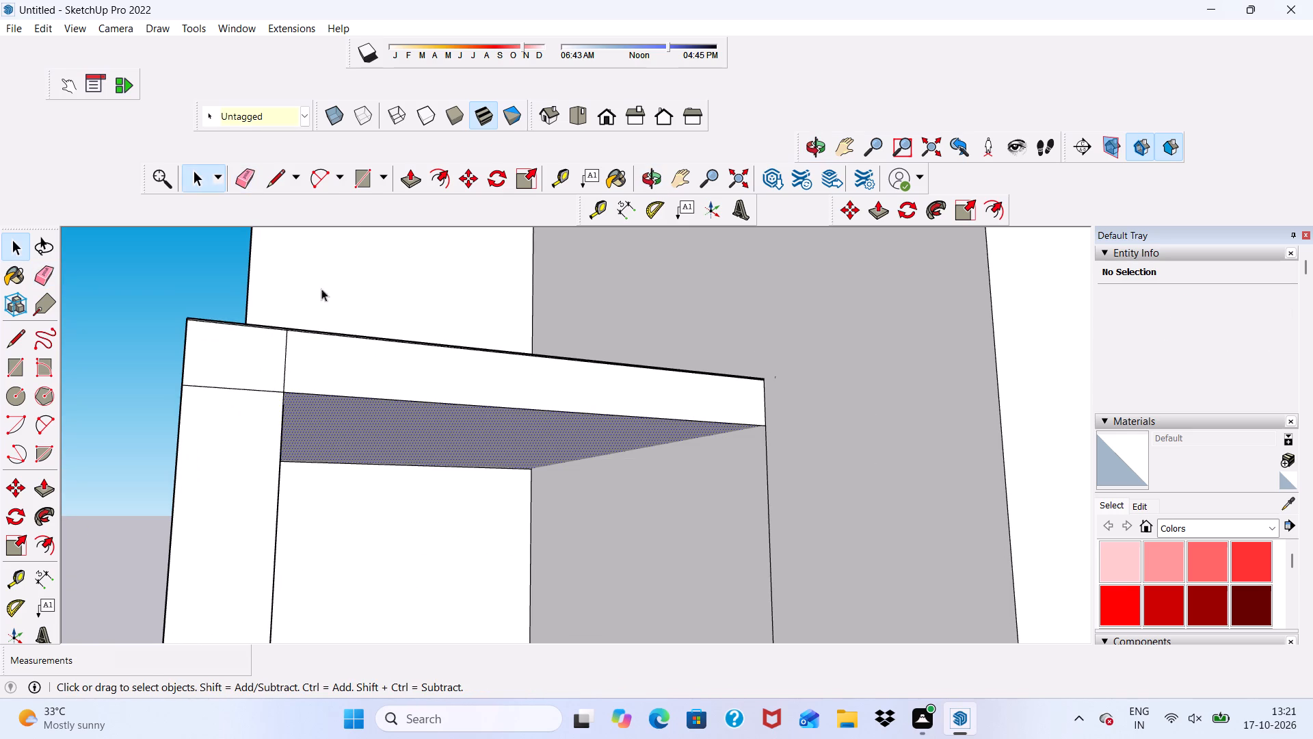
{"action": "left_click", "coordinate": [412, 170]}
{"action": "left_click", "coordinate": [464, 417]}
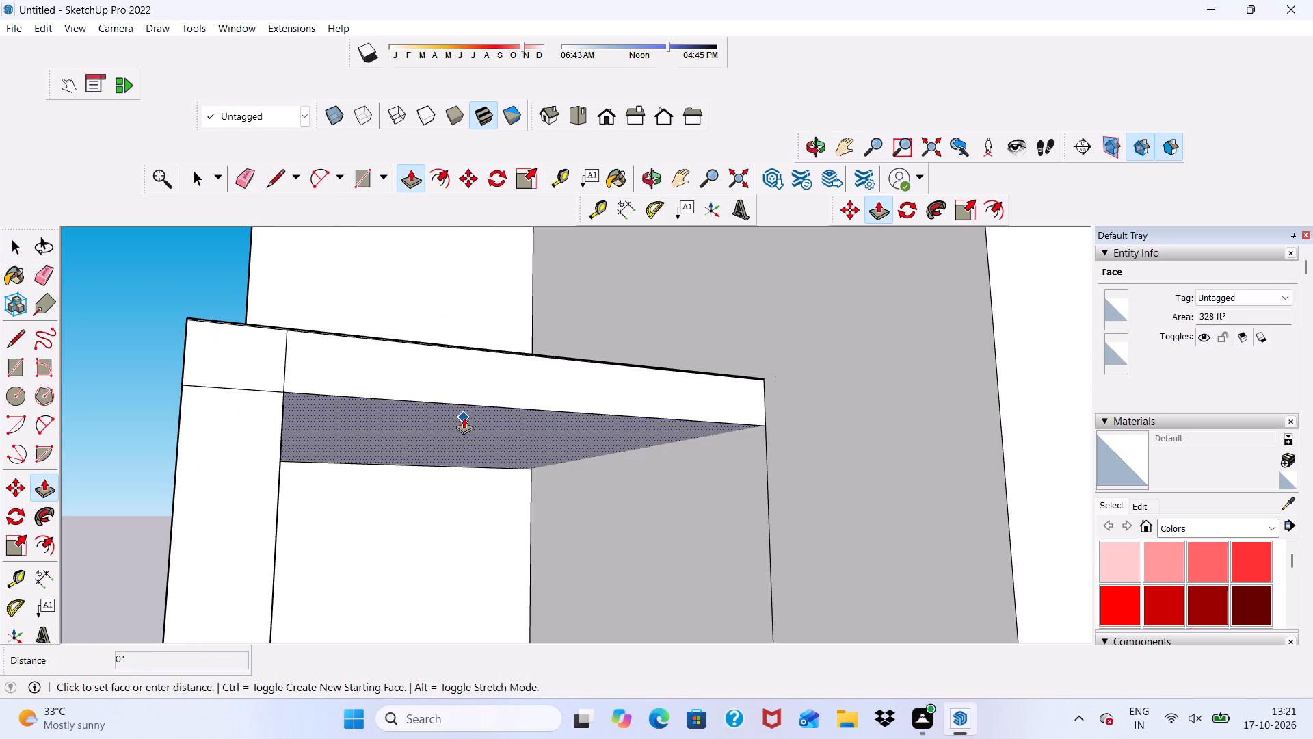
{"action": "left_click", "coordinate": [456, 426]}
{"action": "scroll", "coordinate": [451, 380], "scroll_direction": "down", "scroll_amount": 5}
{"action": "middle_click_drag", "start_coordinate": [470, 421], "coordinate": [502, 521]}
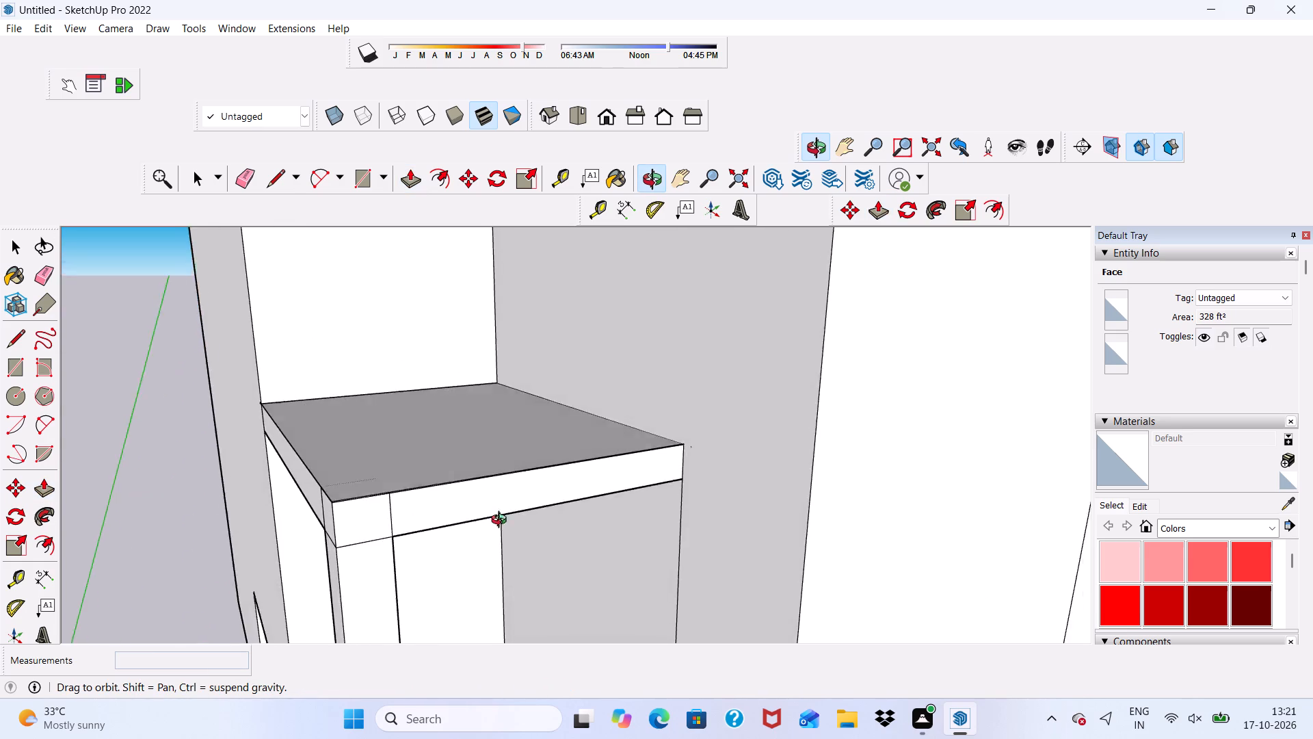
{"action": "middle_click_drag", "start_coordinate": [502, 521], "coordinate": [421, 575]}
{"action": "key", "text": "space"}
Examine the side slab and its corner column from above, below and against the rest of the house.
{"action": "middle_click_drag", "start_coordinate": [393, 487], "coordinate": [393, 446]}
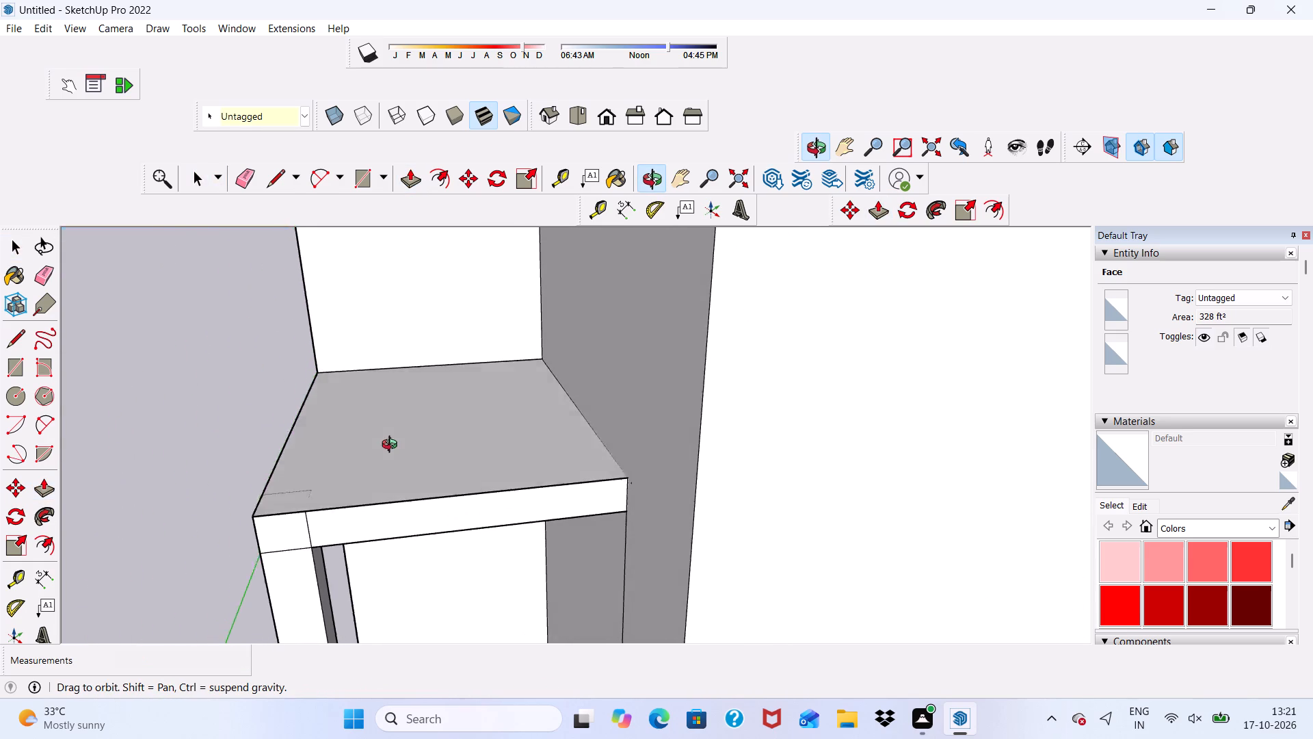
{"action": "middle_click_drag", "start_coordinate": [393, 446], "coordinate": [432, 413]}
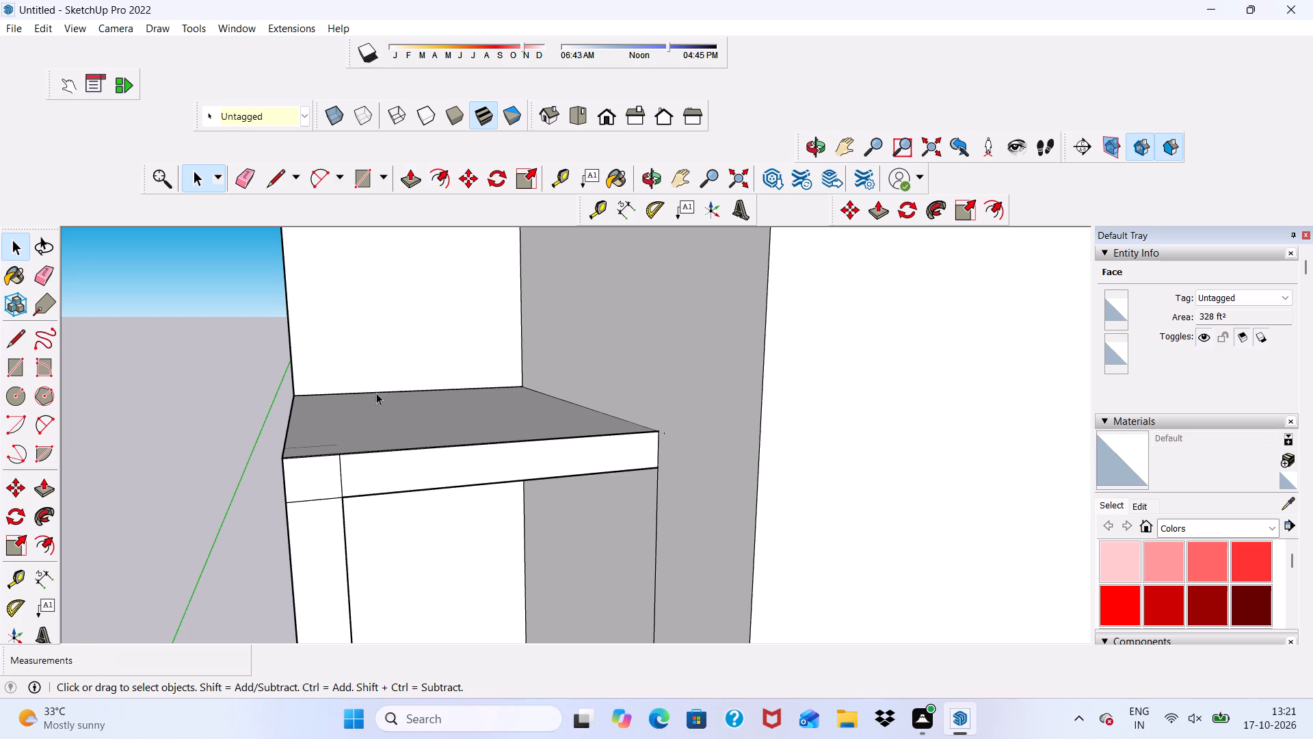
{"action": "left_click", "coordinate": [364, 177]}
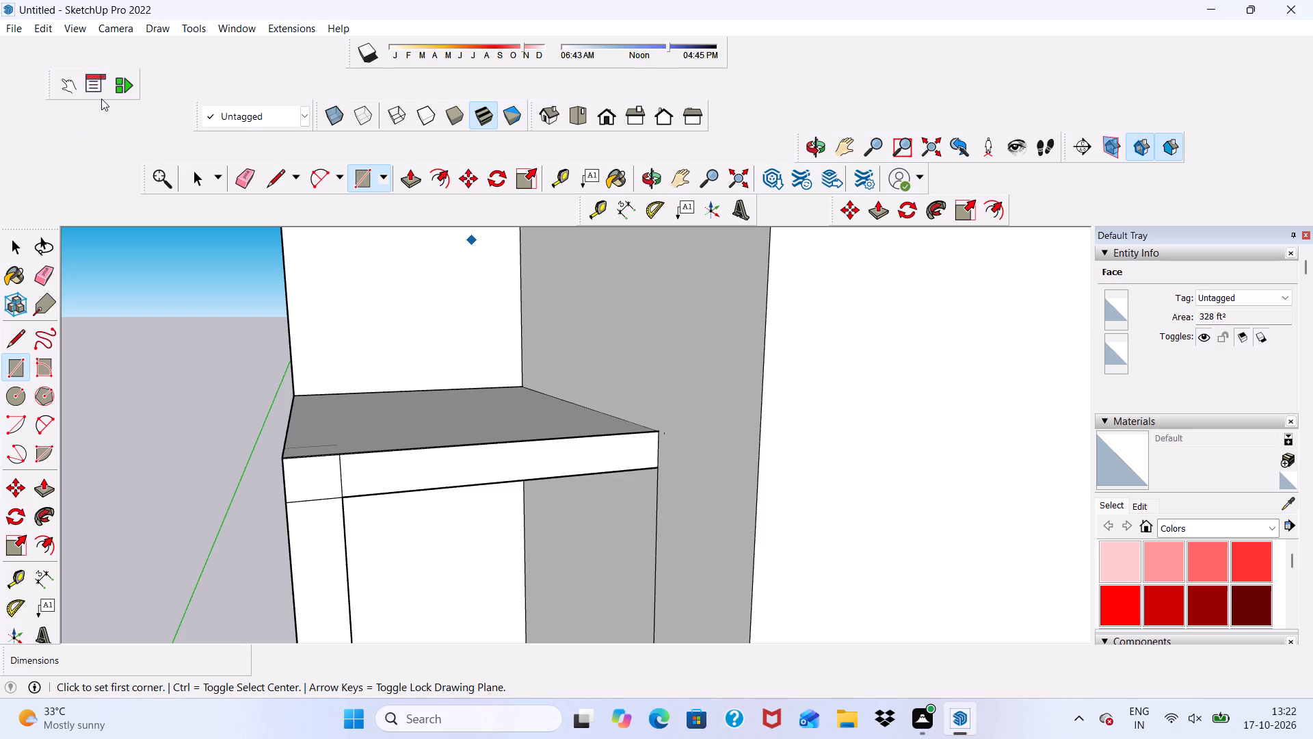
{"action": "scroll", "coordinate": [129, 74], "scroll_direction": "down", "scroll_amount": 5}
{"action": "scroll", "coordinate": [373, 520], "scroll_direction": "up", "scroll_amount": 7}
{"action": "scroll", "coordinate": [361, 482], "scroll_direction": "down", "scroll_amount": 11}
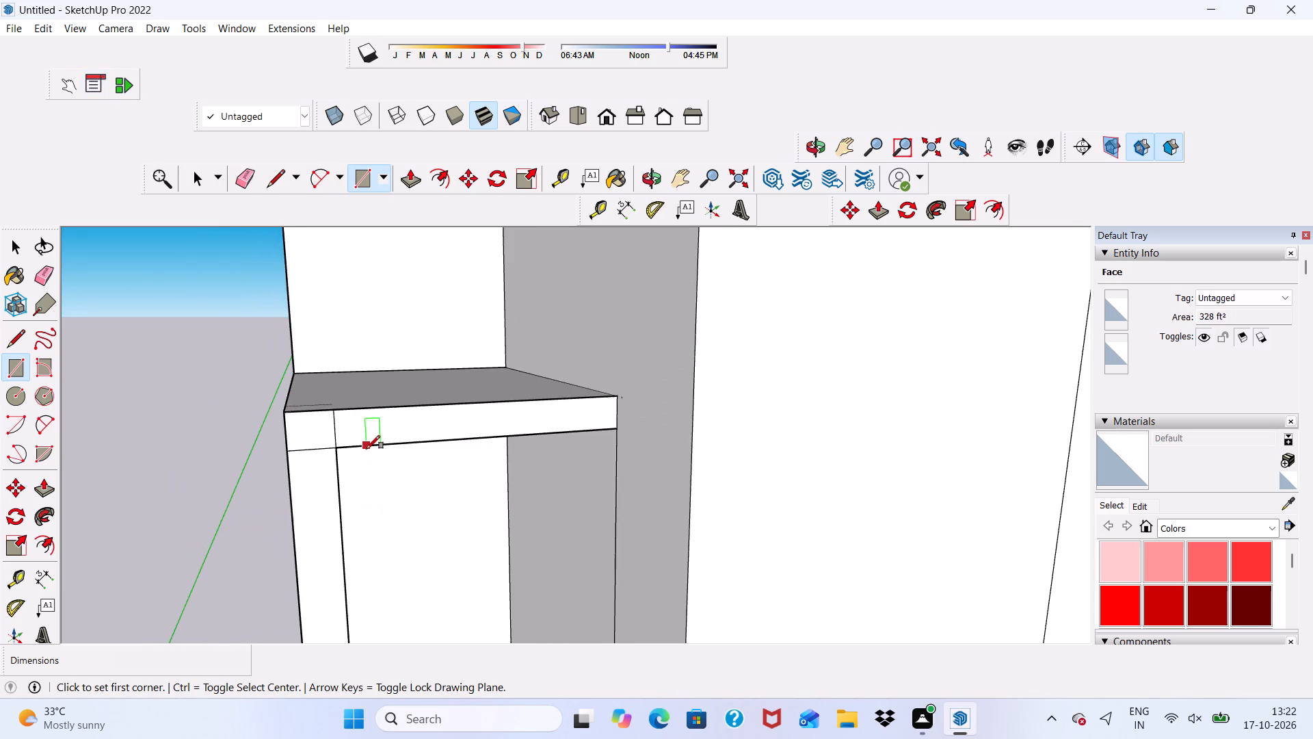
{"action": "middle_click_drag", "start_coordinate": [384, 469], "coordinate": [280, 530]}
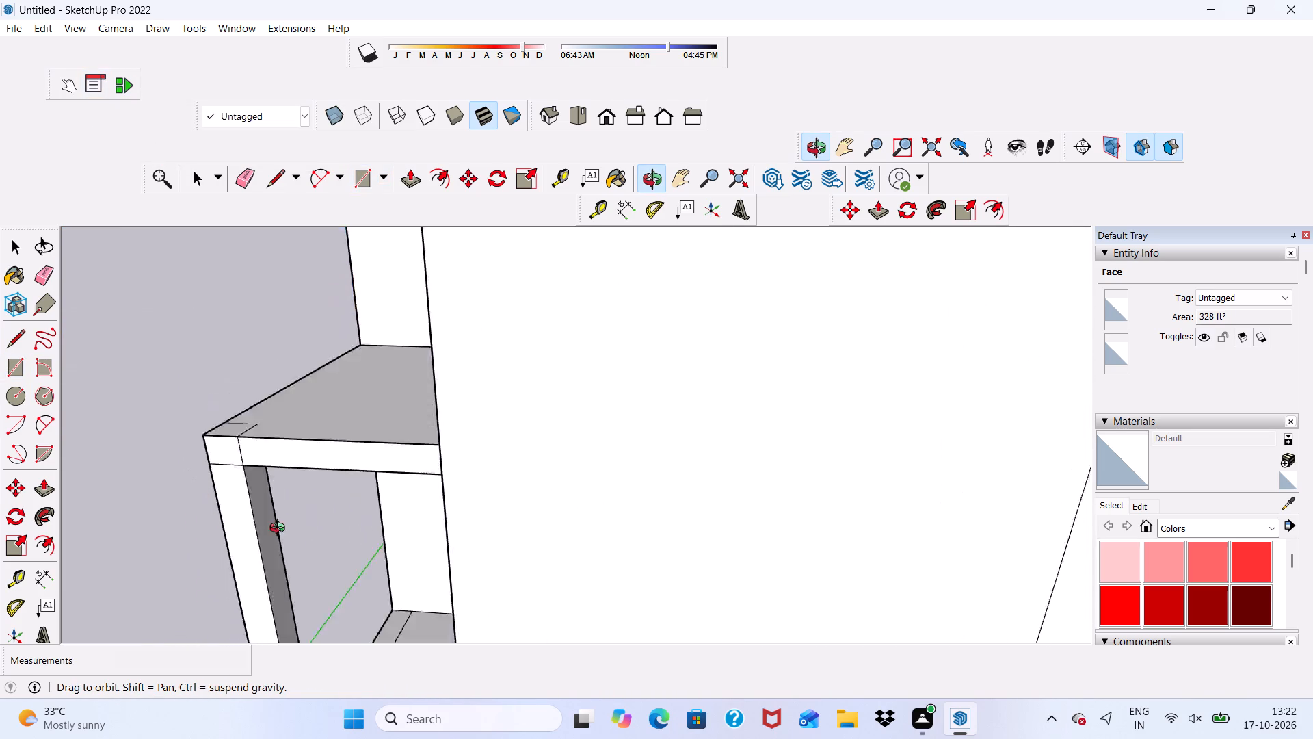
{"action": "middle_click_drag", "start_coordinate": [280, 530], "coordinate": [460, 534]}
{"action": "scroll", "coordinate": [406, 443], "scroll_direction": "up", "scroll_amount": 1}
{"action": "scroll", "coordinate": [377, 464], "scroll_direction": "down", "scroll_amount": 10}
{"action": "middle_click_drag", "start_coordinate": [370, 510], "coordinate": [339, 411]}
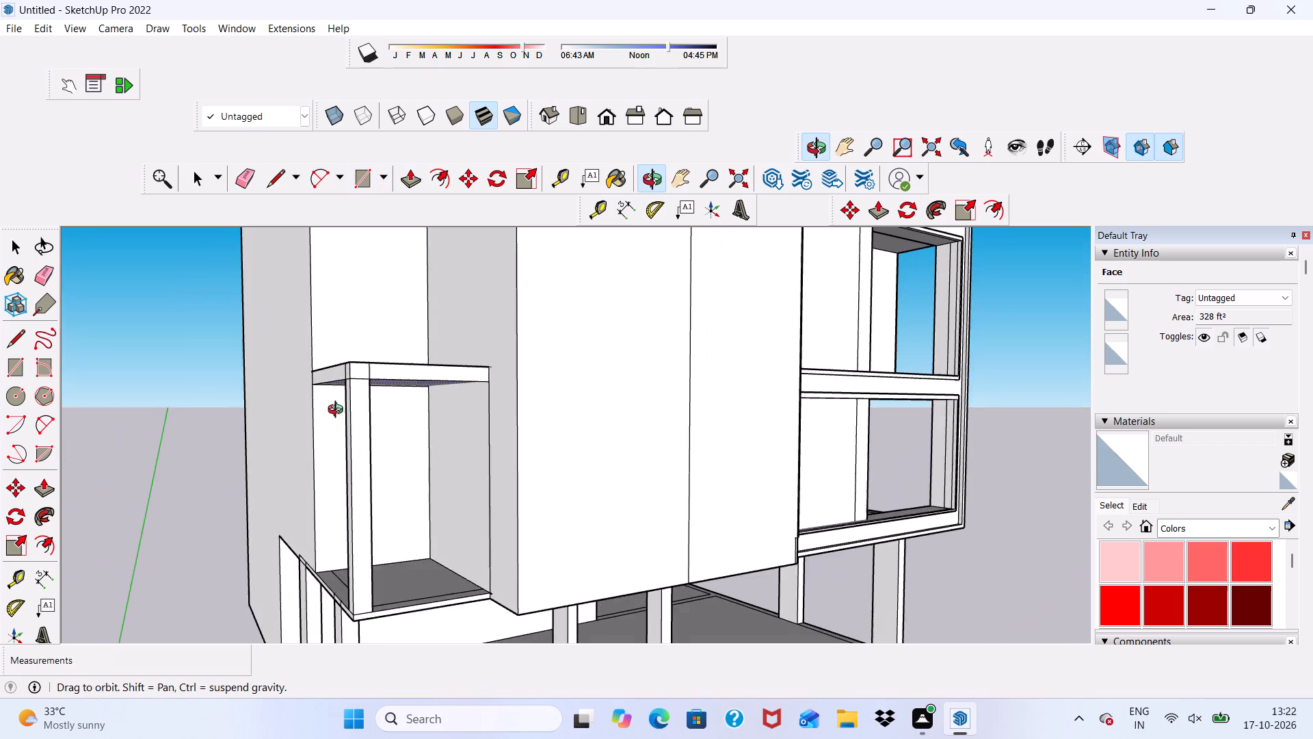
{"action": "middle_click_drag", "start_coordinate": [339, 411], "coordinate": [344, 438]}
{"action": "scroll", "coordinate": [353, 446], "scroll_direction": "up", "scroll_amount": 5}
{"action": "scroll", "coordinate": [364, 389], "scroll_direction": "up", "scroll_amount": 5}
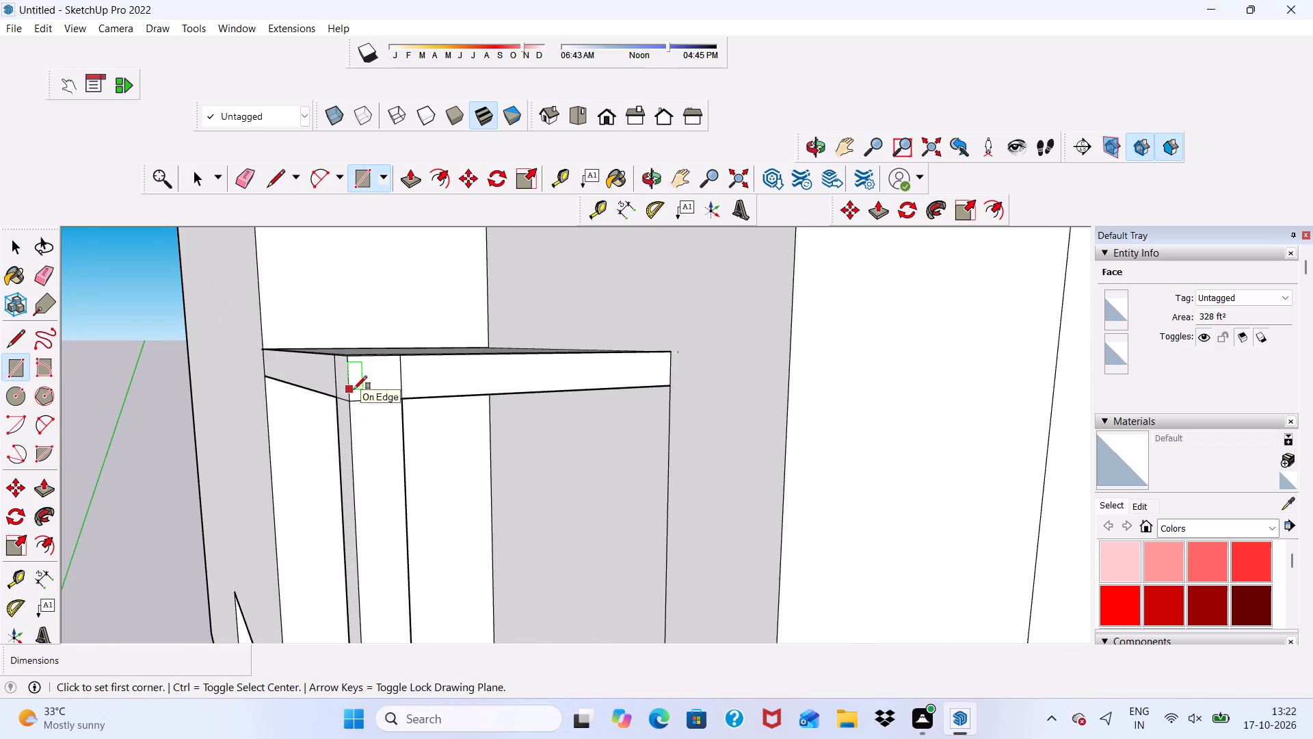
{"action": "key", "text": "space"}
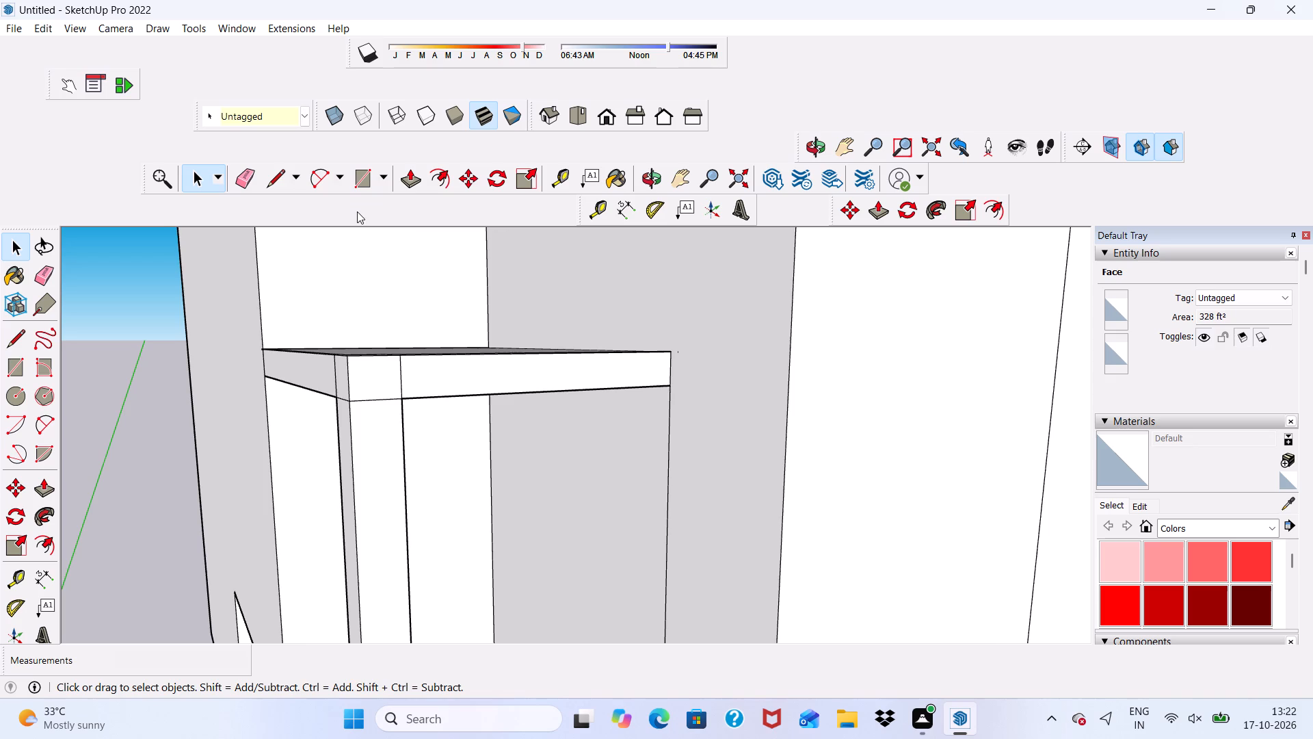
{"action": "scroll", "coordinate": [356, 235], "scroll_direction": "down", "scroll_amount": 8}
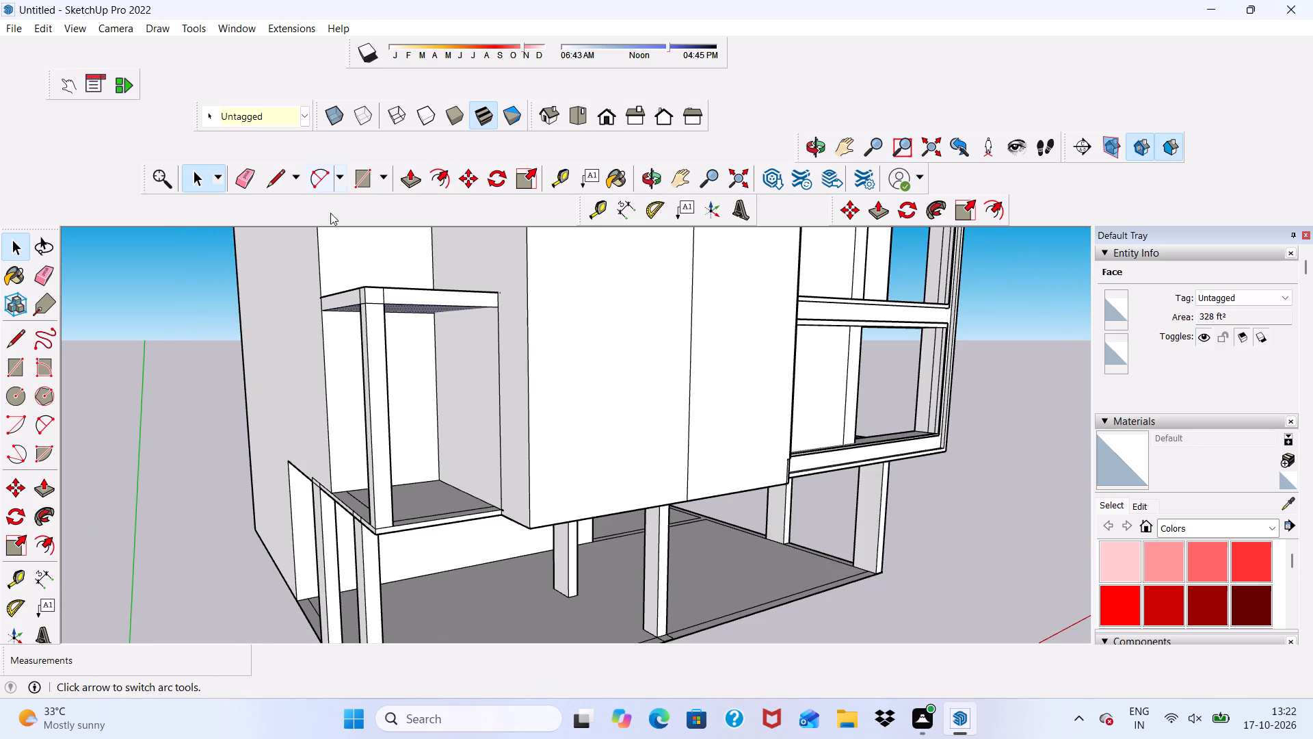
{"action": "scroll", "coordinate": [345, 320], "scroll_direction": "up", "scroll_amount": 5}
{"action": "scroll", "coordinate": [372, 284], "scroll_direction": "down", "scroll_amount": 1}
{"action": "middle_click_drag", "start_coordinate": [373, 284], "coordinate": [349, 387]}
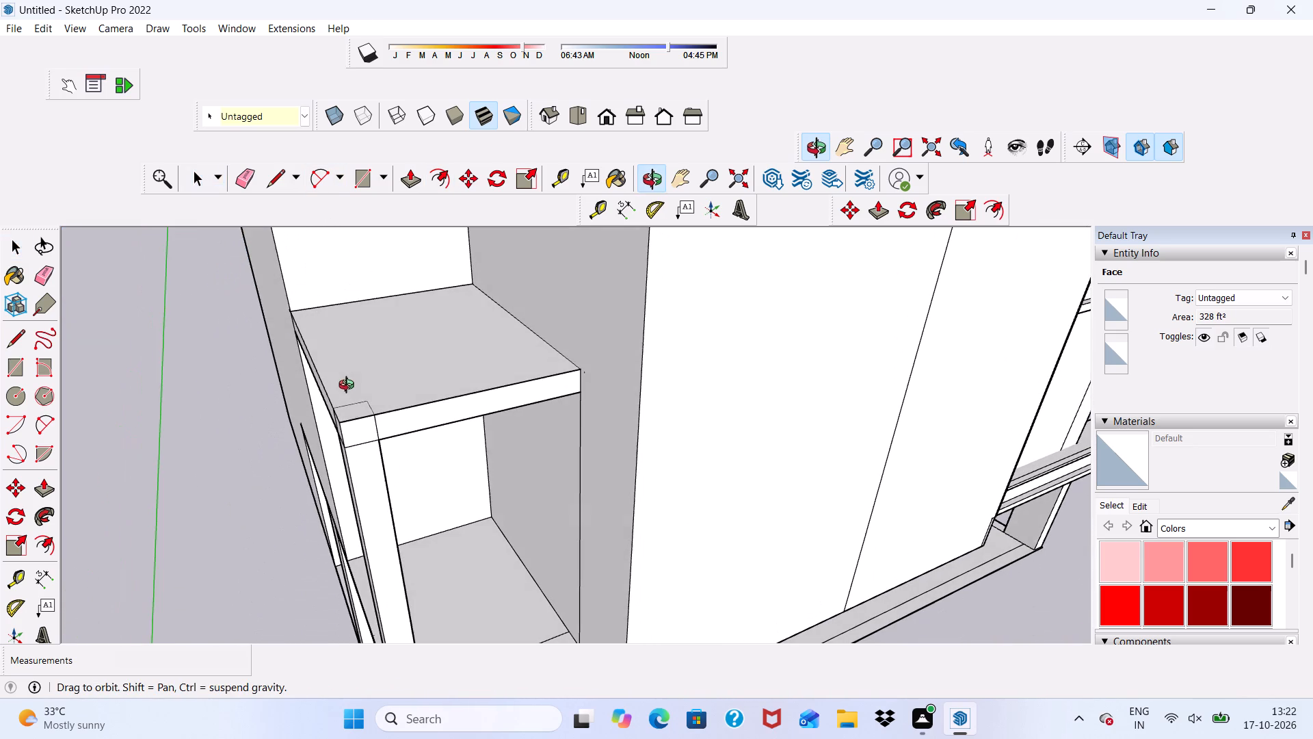
{"action": "middle_click_drag", "start_coordinate": [349, 387], "coordinate": [349, 387]}
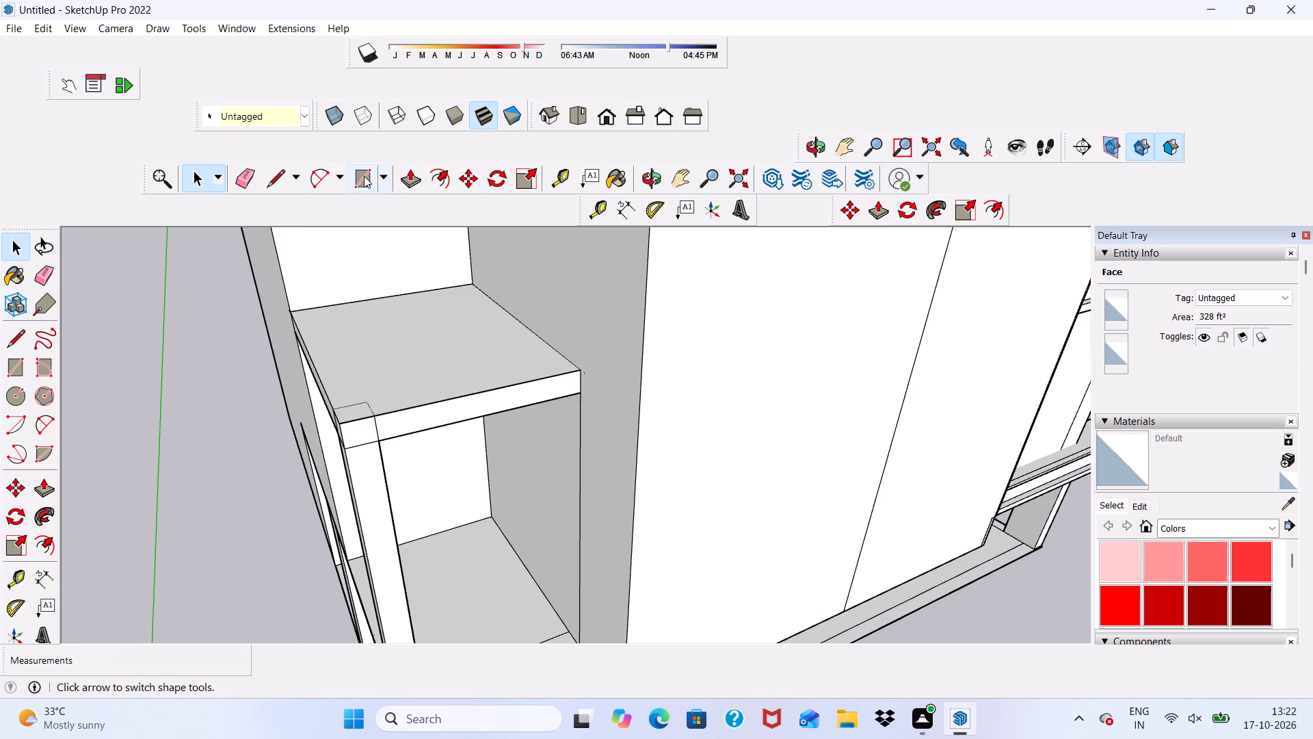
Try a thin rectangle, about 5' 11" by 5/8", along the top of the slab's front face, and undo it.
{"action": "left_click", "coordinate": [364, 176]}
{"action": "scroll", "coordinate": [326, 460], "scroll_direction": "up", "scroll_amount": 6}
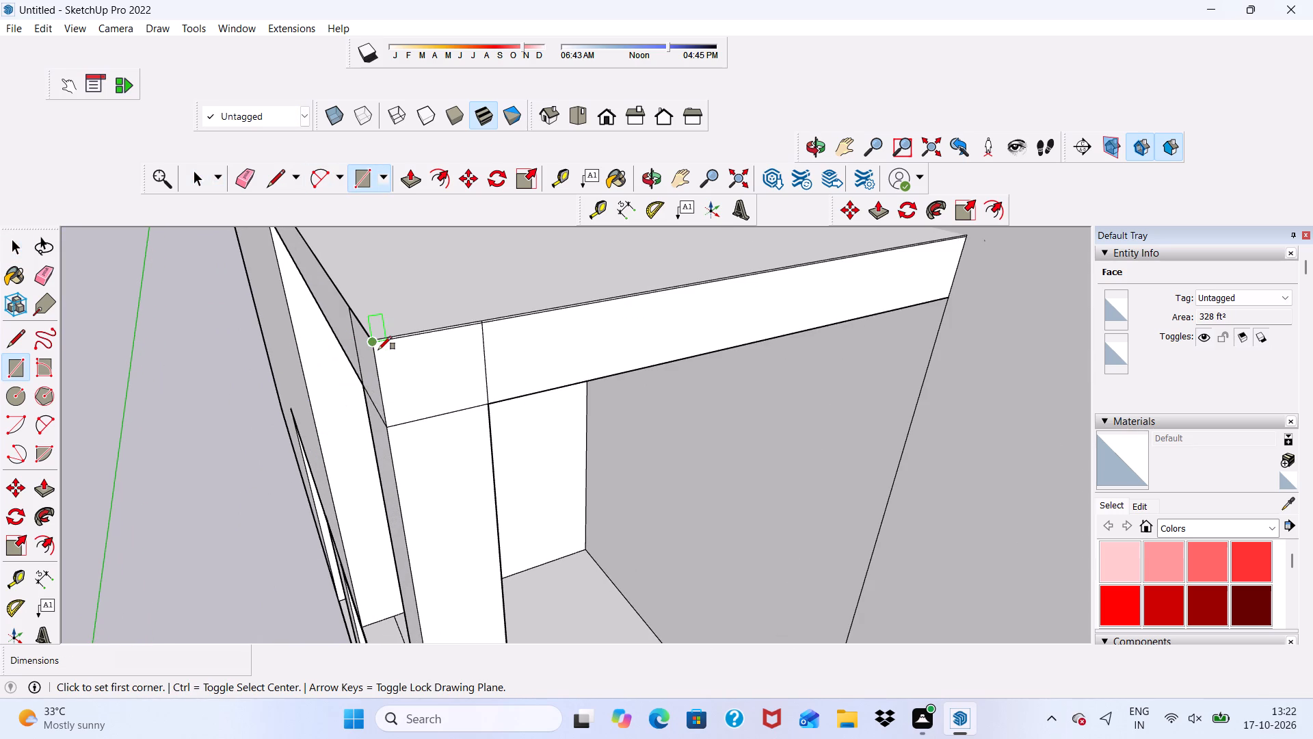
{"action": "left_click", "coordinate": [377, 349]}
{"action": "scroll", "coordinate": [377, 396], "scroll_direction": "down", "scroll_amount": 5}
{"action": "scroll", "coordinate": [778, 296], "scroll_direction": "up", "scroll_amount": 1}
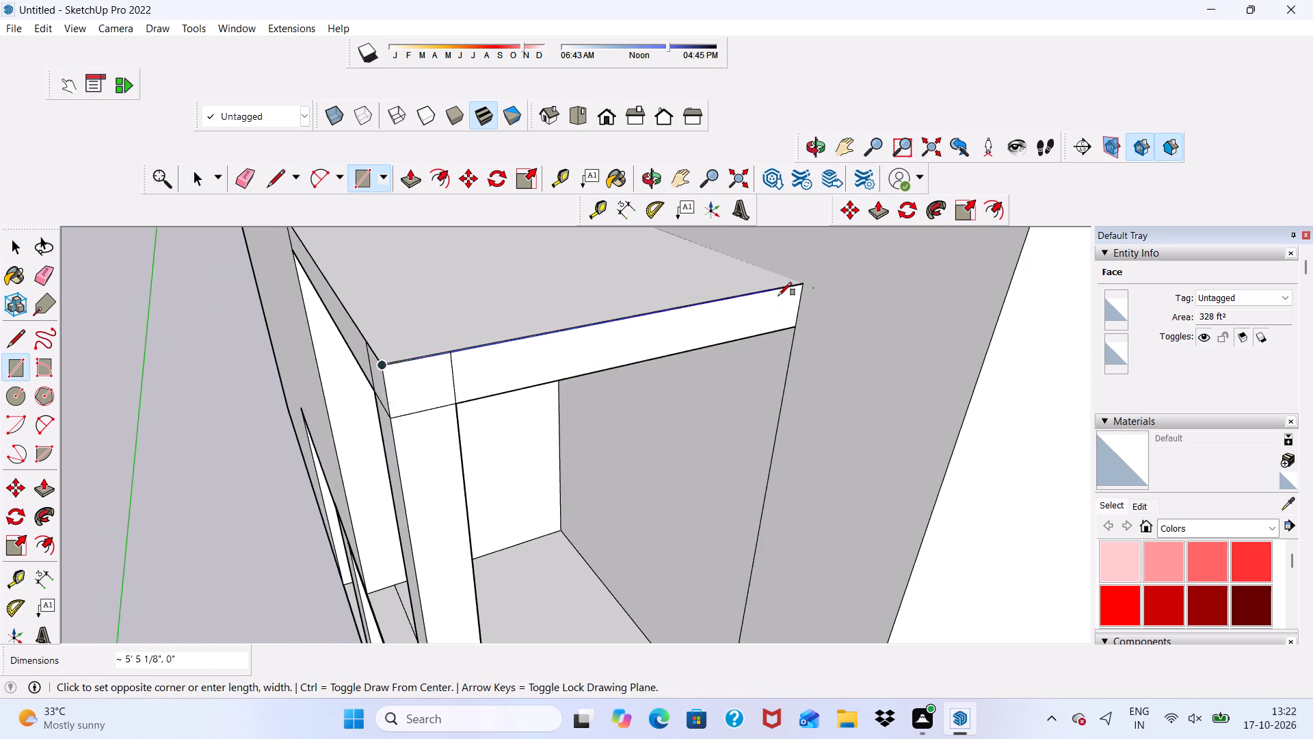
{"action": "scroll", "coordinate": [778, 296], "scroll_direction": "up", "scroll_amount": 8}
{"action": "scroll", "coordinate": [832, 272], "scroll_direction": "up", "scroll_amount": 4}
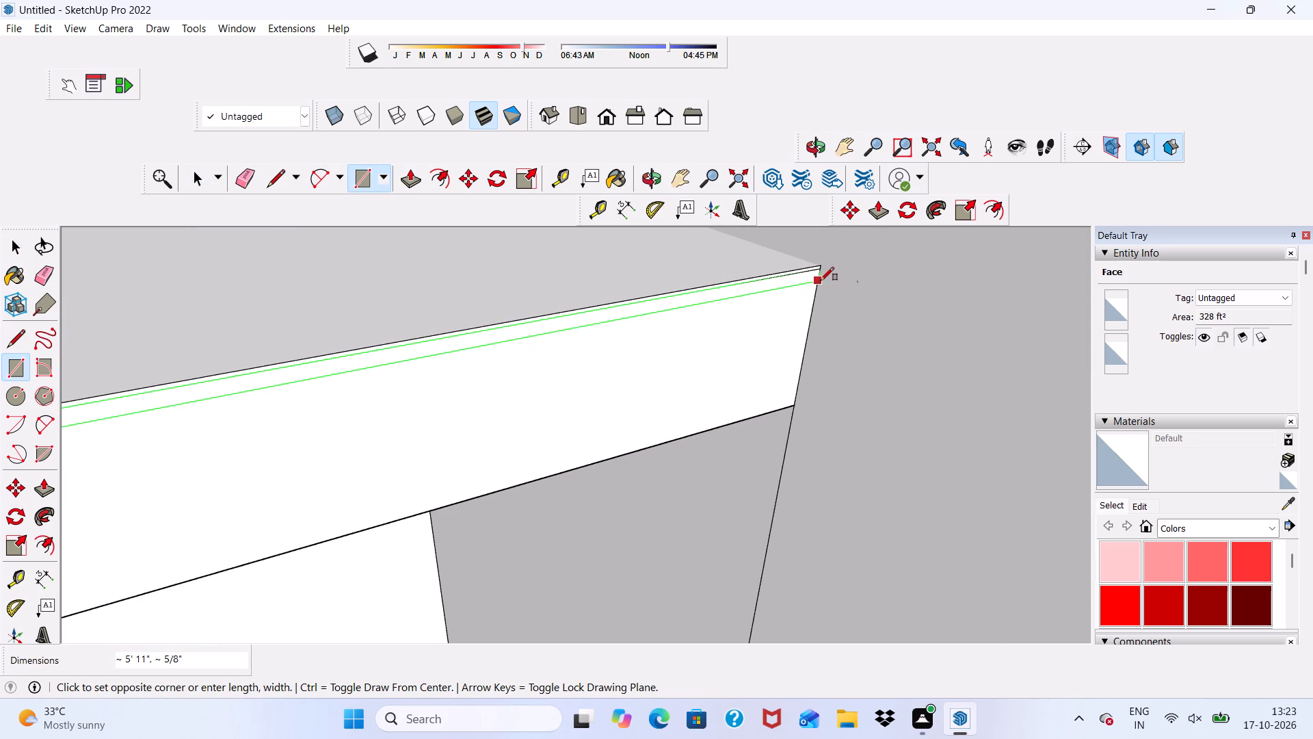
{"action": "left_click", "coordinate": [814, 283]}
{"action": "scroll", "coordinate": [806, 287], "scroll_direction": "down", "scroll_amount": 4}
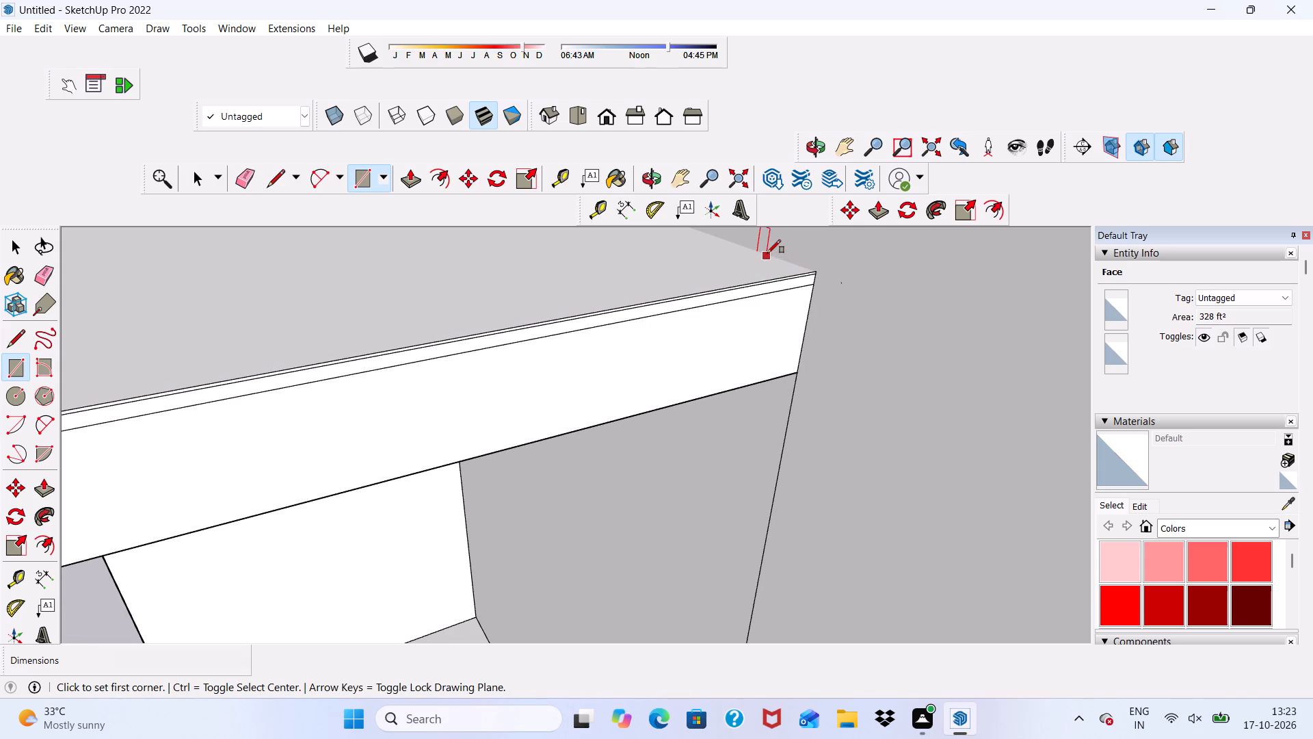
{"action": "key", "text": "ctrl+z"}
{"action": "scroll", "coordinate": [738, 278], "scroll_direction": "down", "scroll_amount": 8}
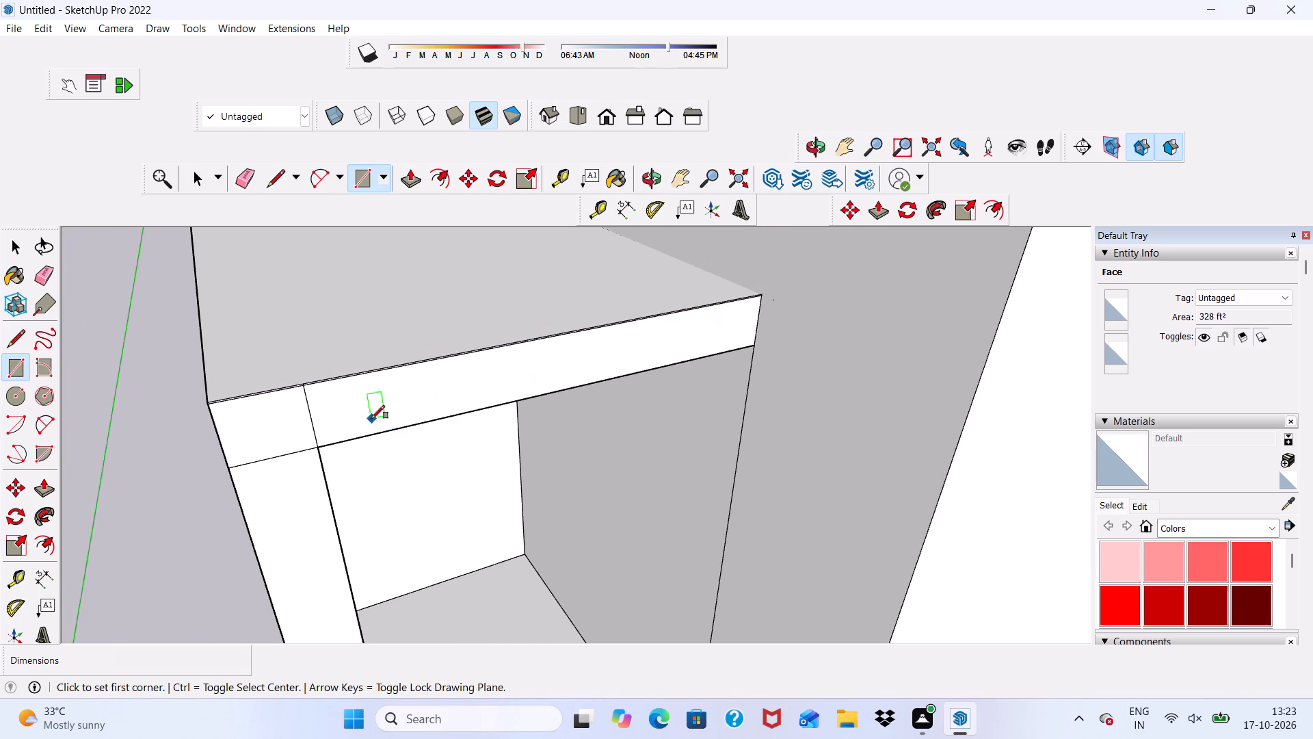
Draw a rectangle about 5' 11" by 1 1/16" along the top of the slab's front face, from the column corner to the wall.
{"action": "scroll", "coordinate": [241, 417], "scroll_direction": "up", "scroll_amount": 7}
{"action": "left_click", "coordinate": [179, 396]}
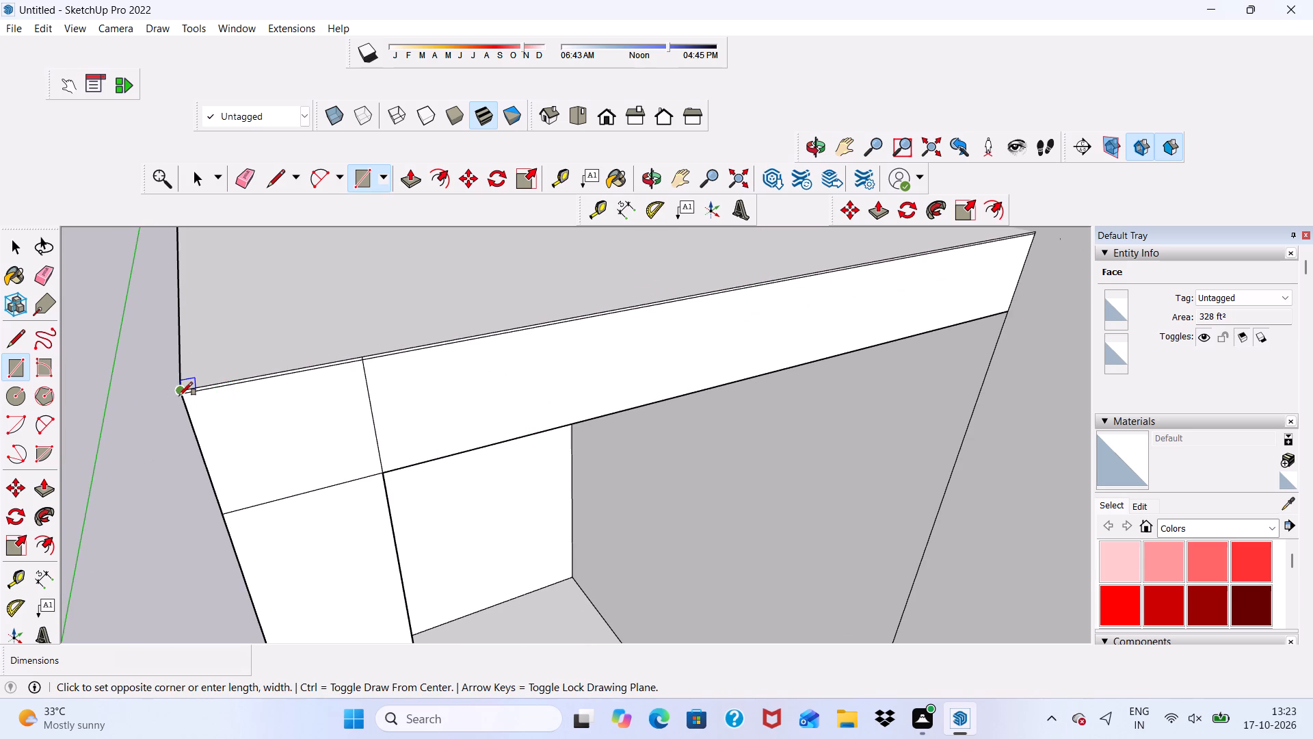
{"action": "scroll", "coordinate": [177, 402], "scroll_direction": "down", "scroll_amount": 5}
{"action": "scroll", "coordinate": [565, 346], "scroll_direction": "up", "scroll_amount": 10}
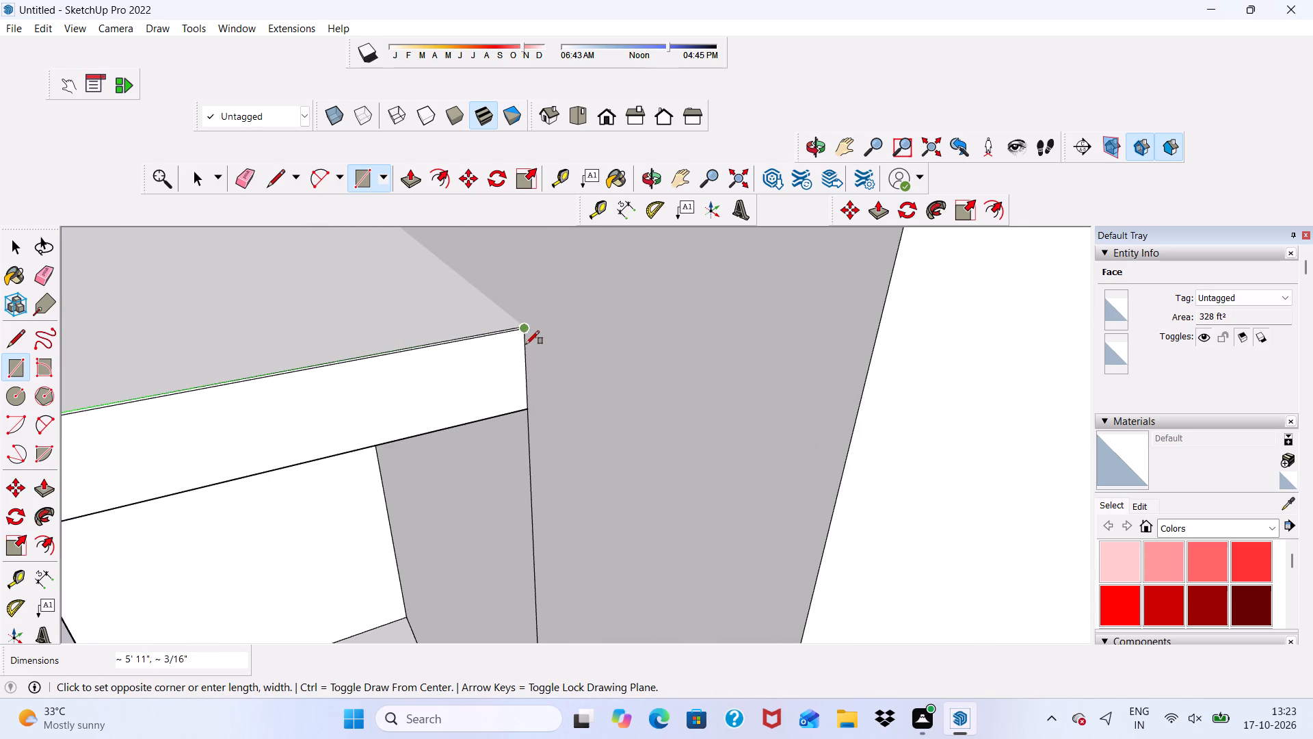
{"action": "scroll", "coordinate": [527, 345], "scroll_direction": "up", "scroll_amount": 3}
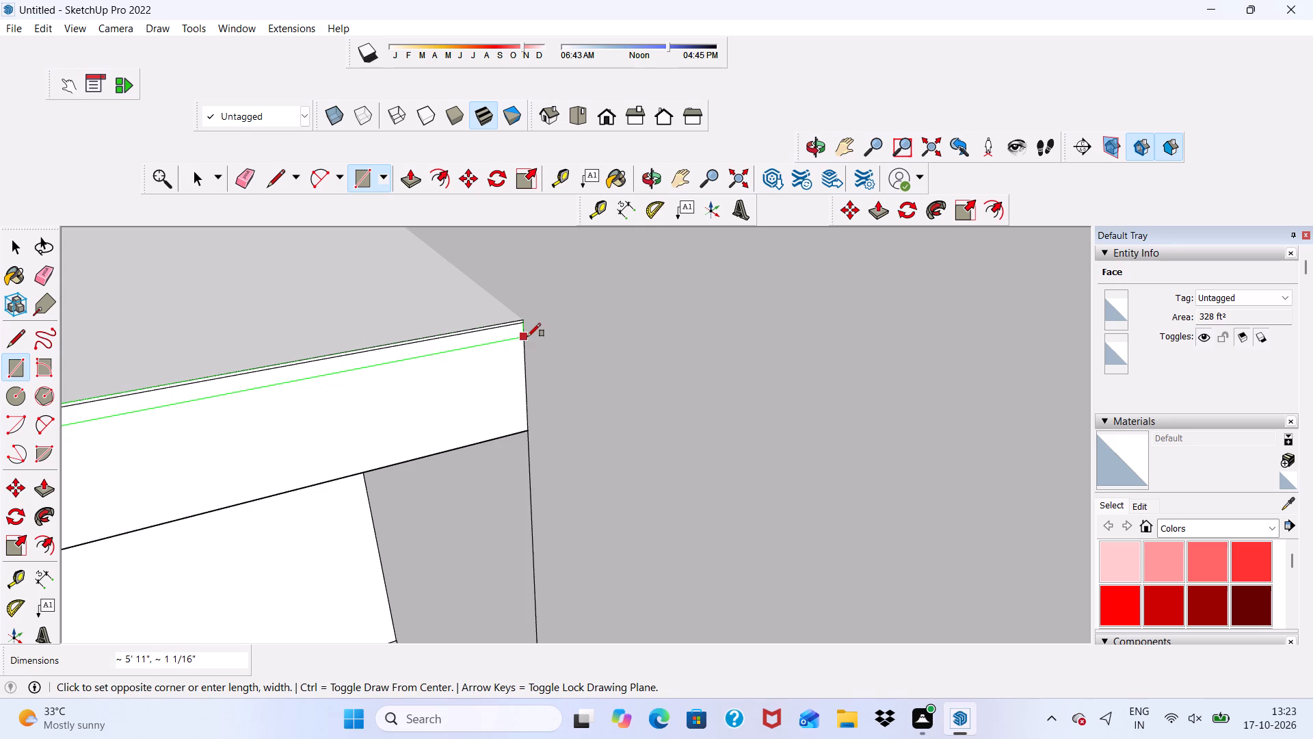
{"action": "left_click", "coordinate": [527, 337]}
{"action": "key", "text": "space"}
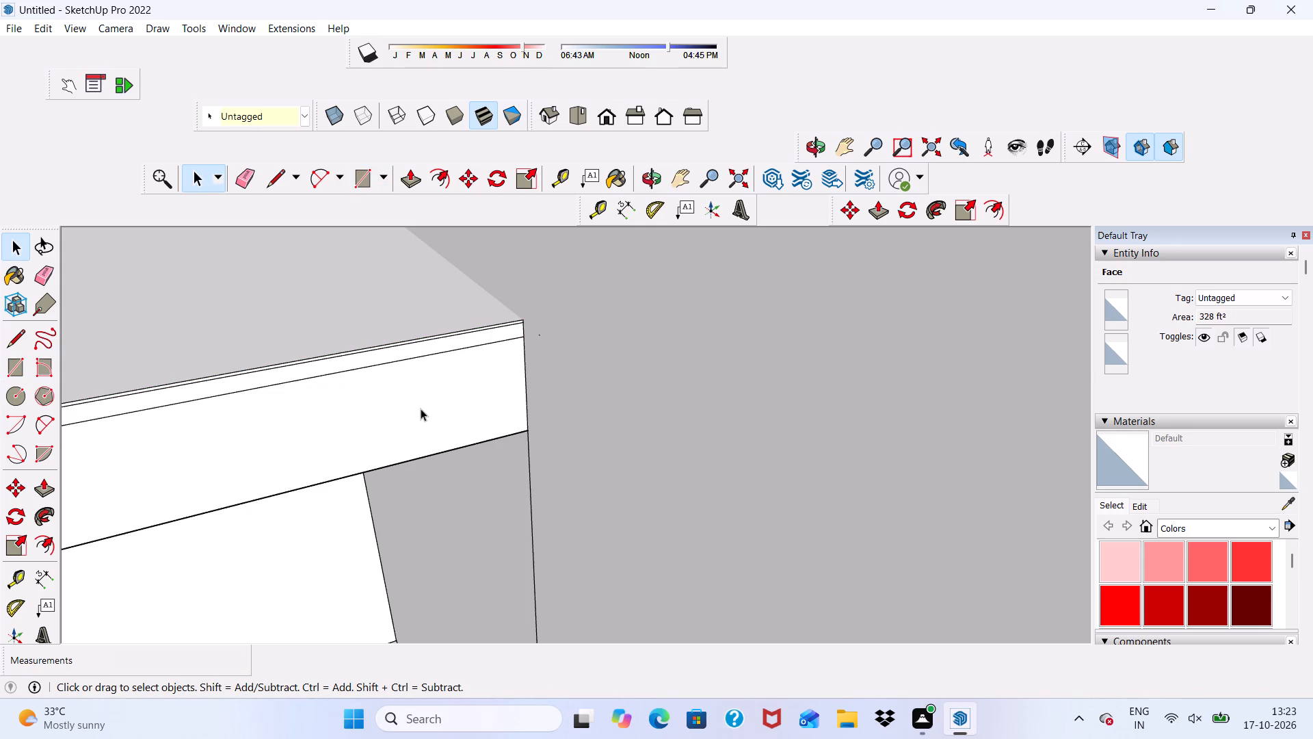
Push/pull the thin strip between the column and the wall on the slab's front face outward by 3".
{"action": "scroll", "coordinate": [420, 348], "scroll_direction": "up", "scroll_amount": 2}
{"action": "left_click", "coordinate": [421, 348]}
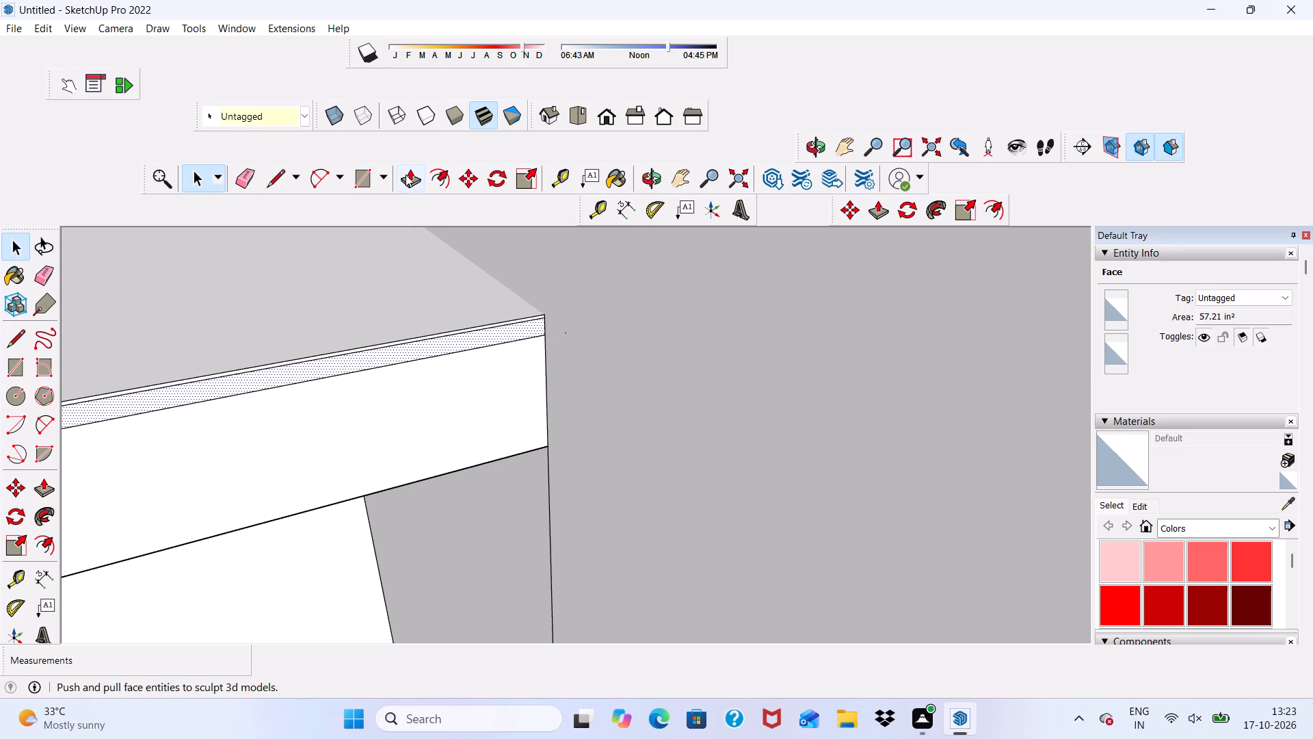
{"action": "left_click", "coordinate": [406, 174]}
{"action": "left_click", "coordinate": [416, 346]}
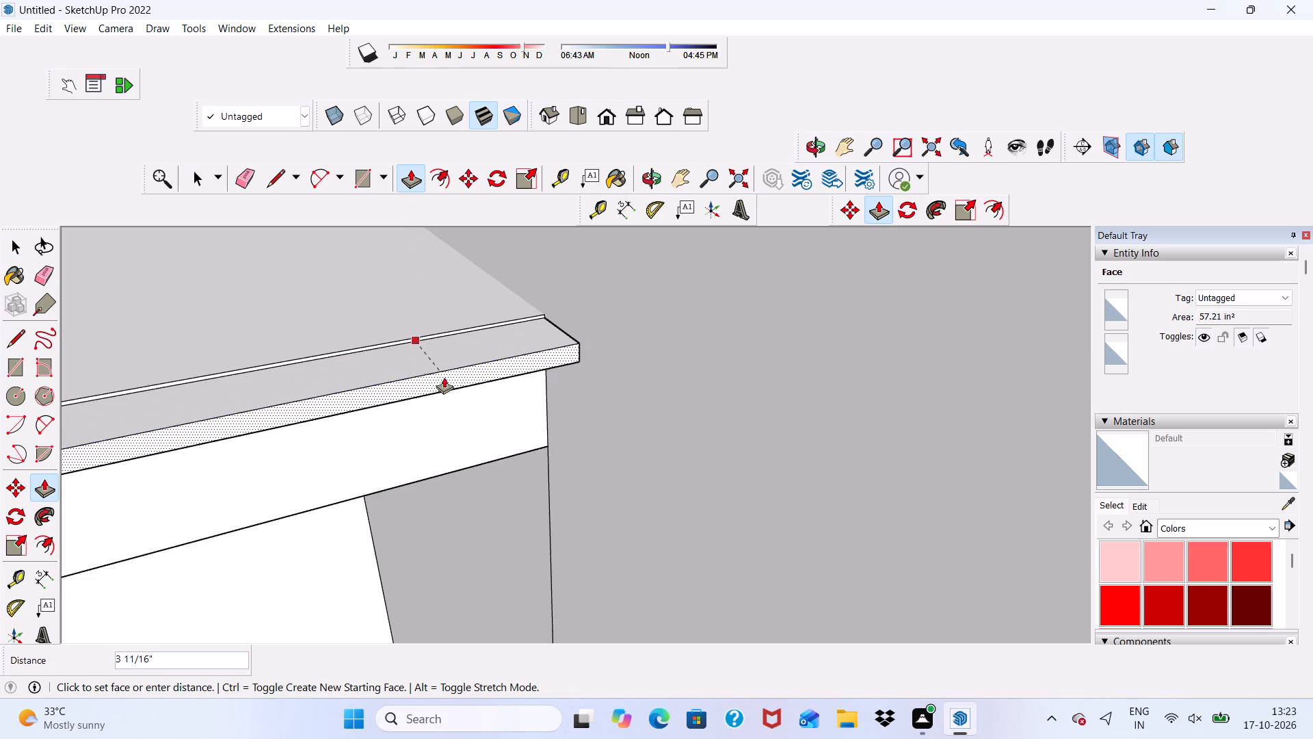
{"action": "key", "text": "3"}
{"action": "key", "text": "shift+quotedbl"}
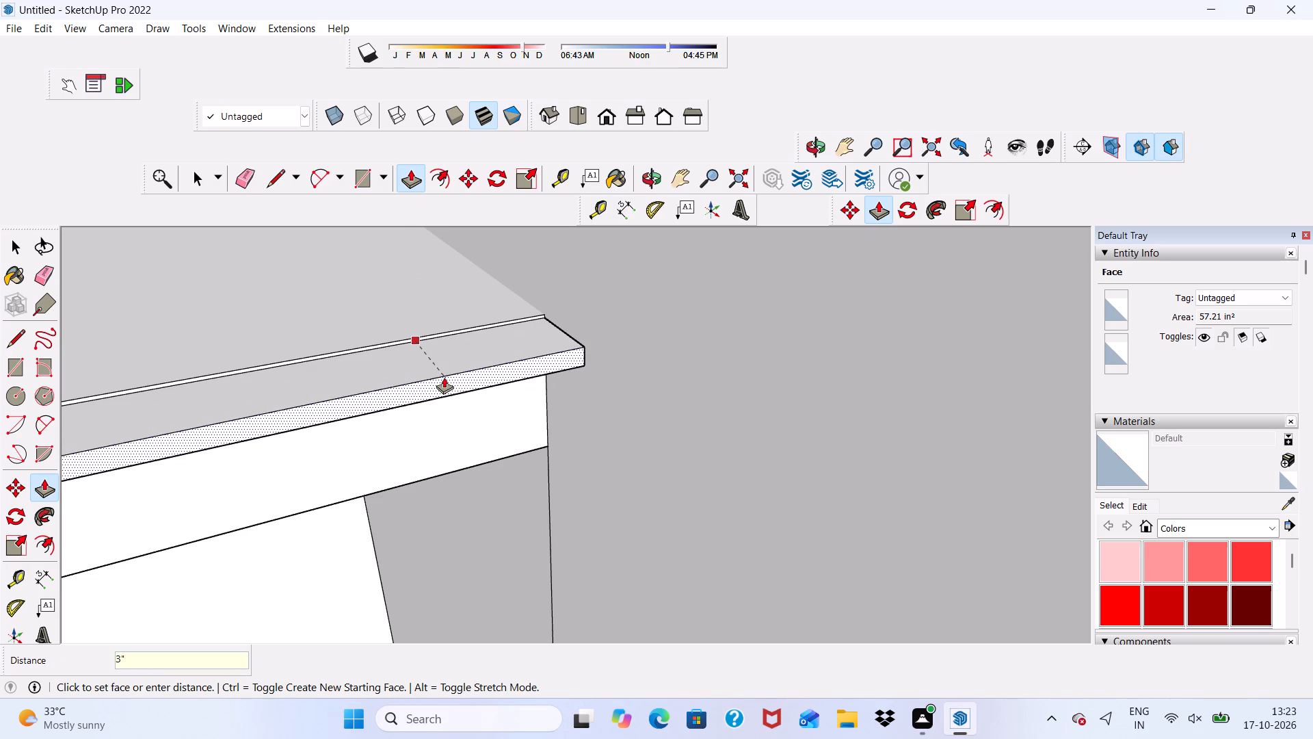
{"action": "key", "text": "Return"}
Extend the front ledge's column-side end by about 10 9/16", slightly past the slab's outer corner.
{"action": "scroll", "coordinate": [434, 320], "scroll_direction": "down", "scroll_amount": 13}
{"action": "middle_click_drag", "start_coordinate": [570, 365], "coordinate": [869, 291]}
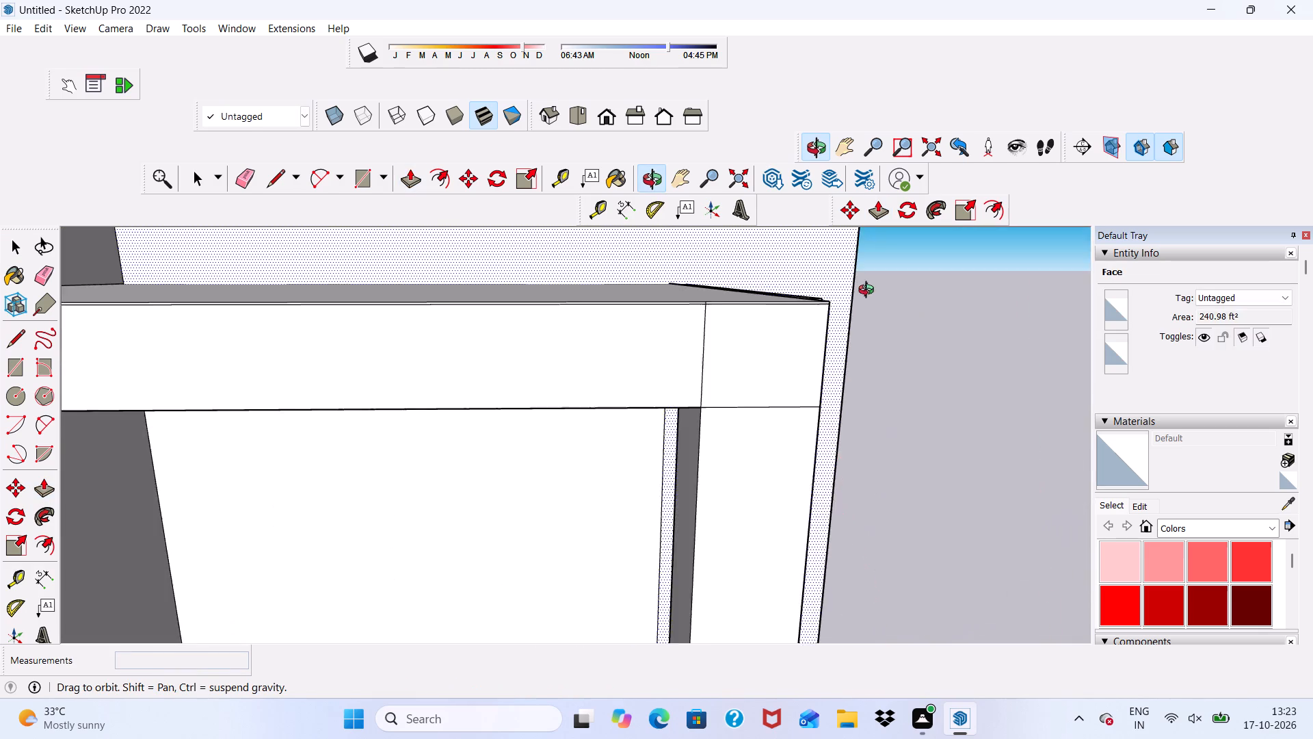
{"action": "middle_click_drag", "start_coordinate": [869, 291], "coordinate": [851, 329]}
{"action": "scroll", "coordinate": [758, 468], "scroll_direction": "up", "scroll_amount": 6}
{"action": "scroll", "coordinate": [728, 407], "scroll_direction": "down", "scroll_amount": 4}
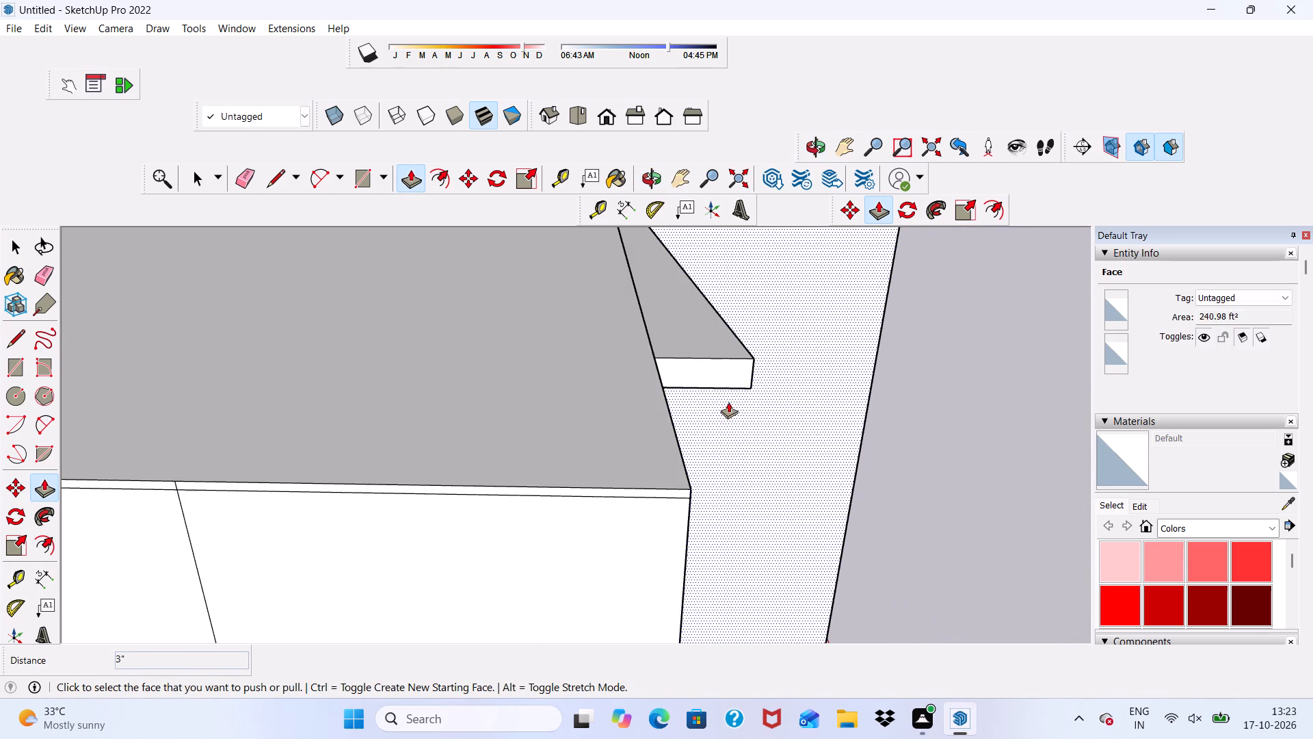
{"action": "left_click", "coordinate": [722, 390]}
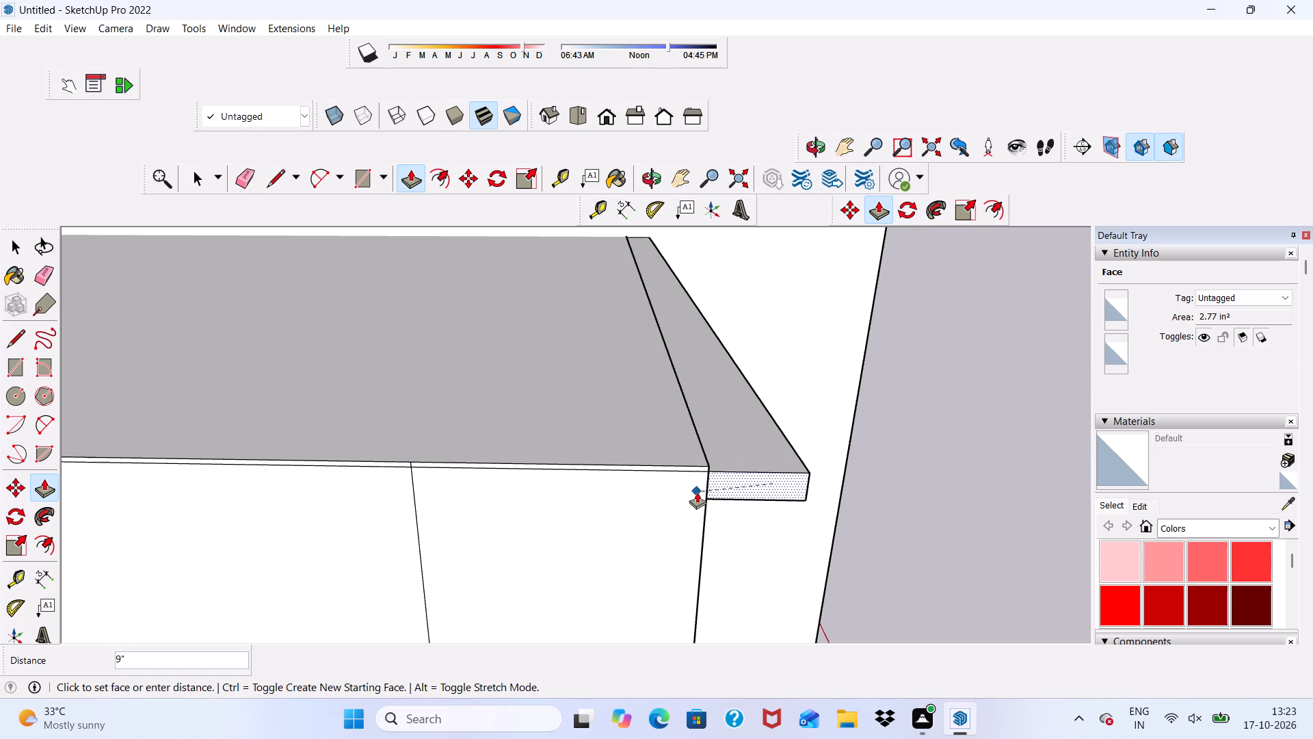
{"action": "scroll", "coordinate": [712, 426], "scroll_direction": "down", "scroll_amount": 4}
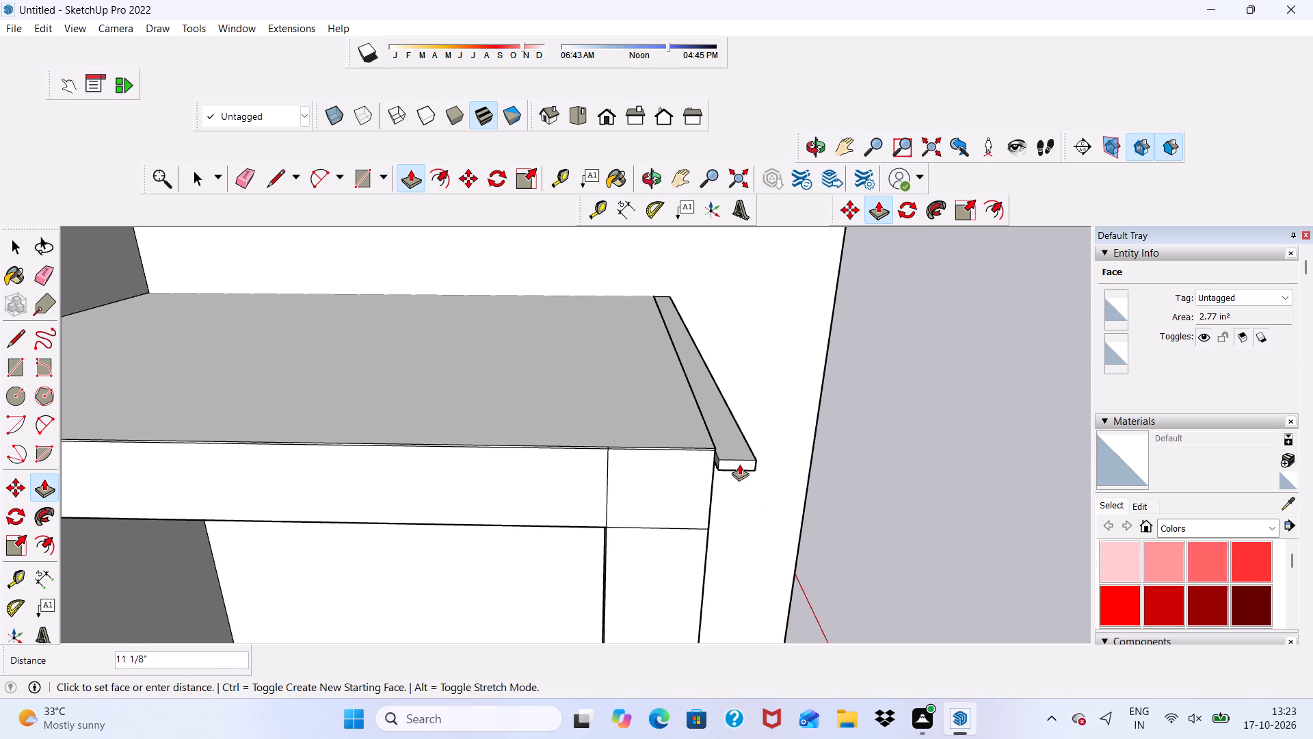
{"action": "left_click", "coordinate": [739, 464]}
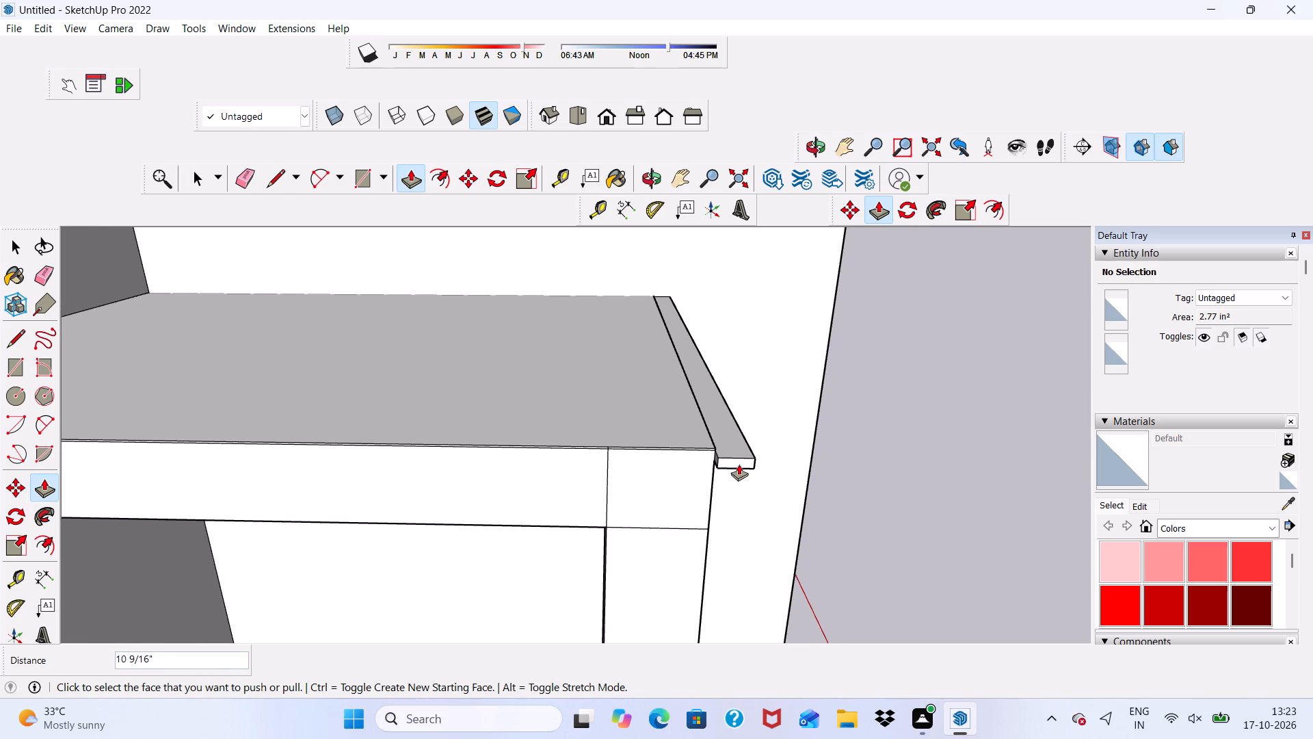
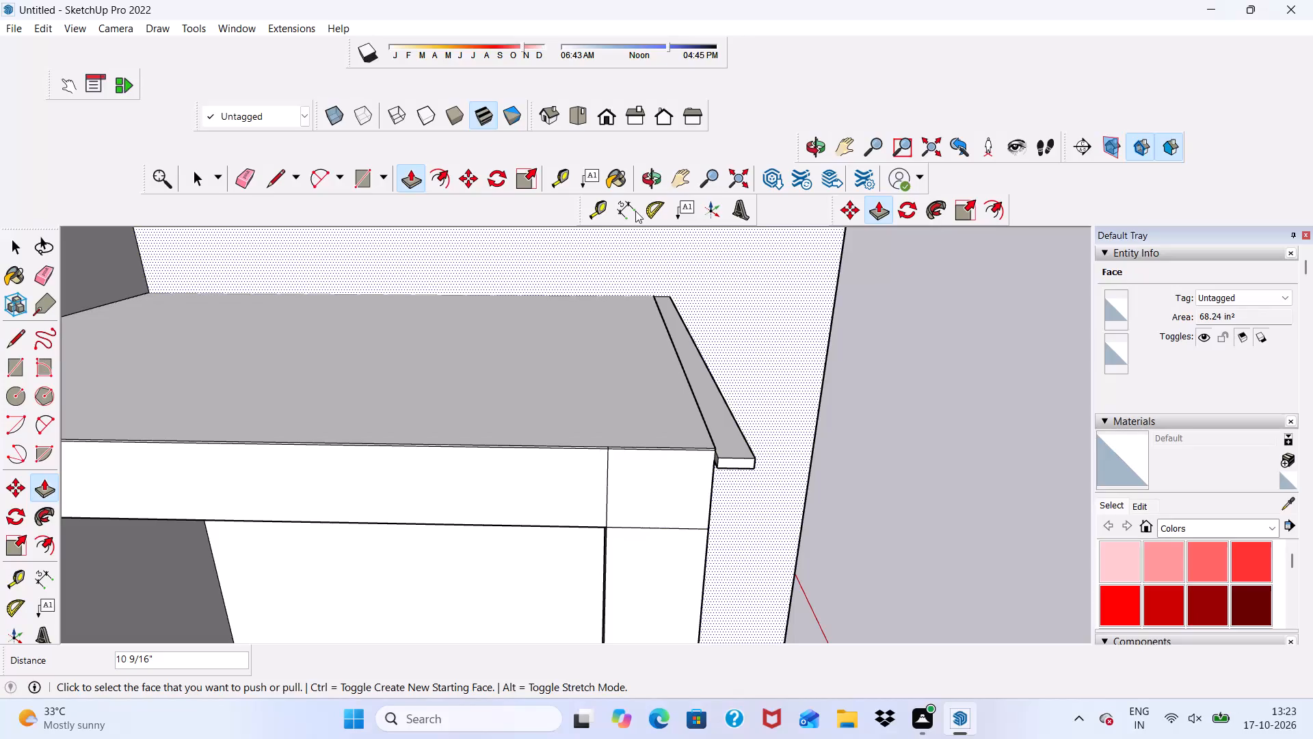
Push/pull the ledge's small return face at the column corner 7' 10 11/16" along the adjoining slab face to the wall.
{"action": "scroll", "coordinate": [635, 211], "scroll_direction": "up", "scroll_amount": 1}
{"action": "scroll", "coordinate": [686, 454], "scroll_direction": "up", "scroll_amount": 7}
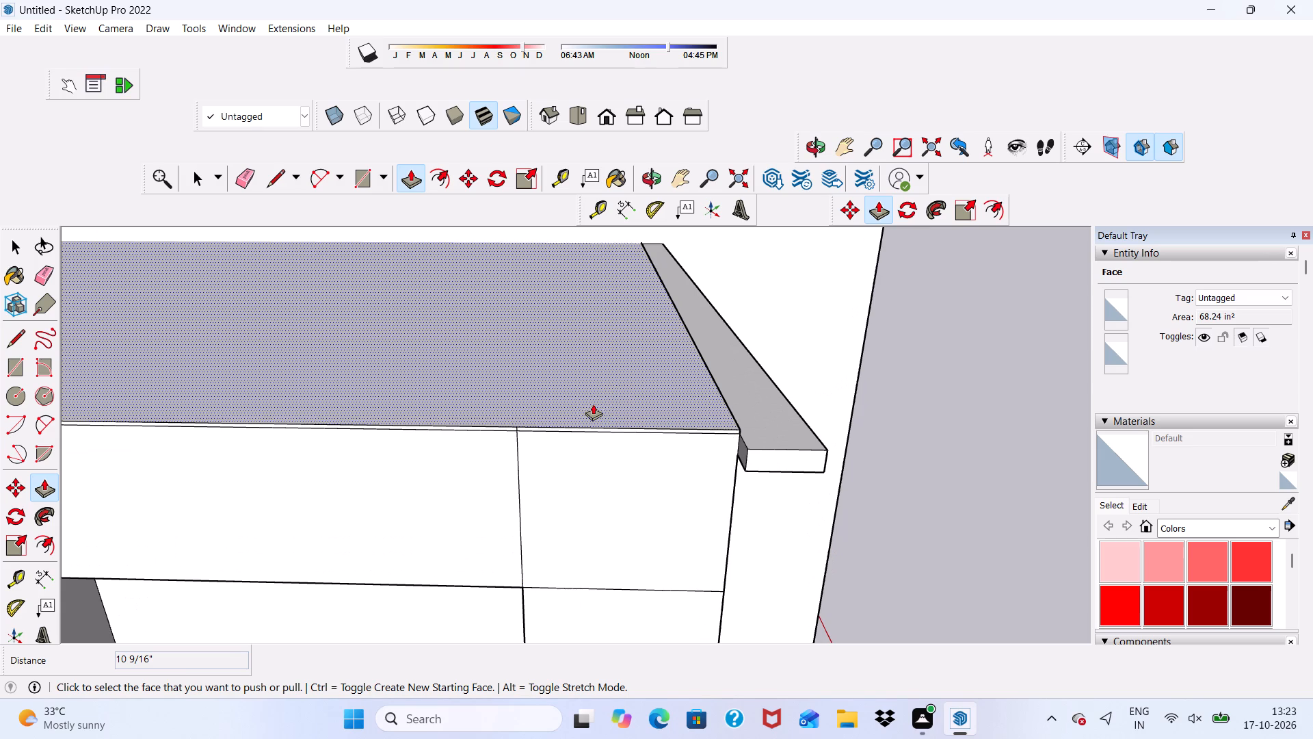
{"action": "scroll", "coordinate": [743, 452], "scroll_direction": "up", "scroll_amount": 4}
{"action": "left_click", "coordinate": [745, 447]}
{"action": "scroll", "coordinate": [705, 443], "scroll_direction": "down", "scroll_amount": 5}
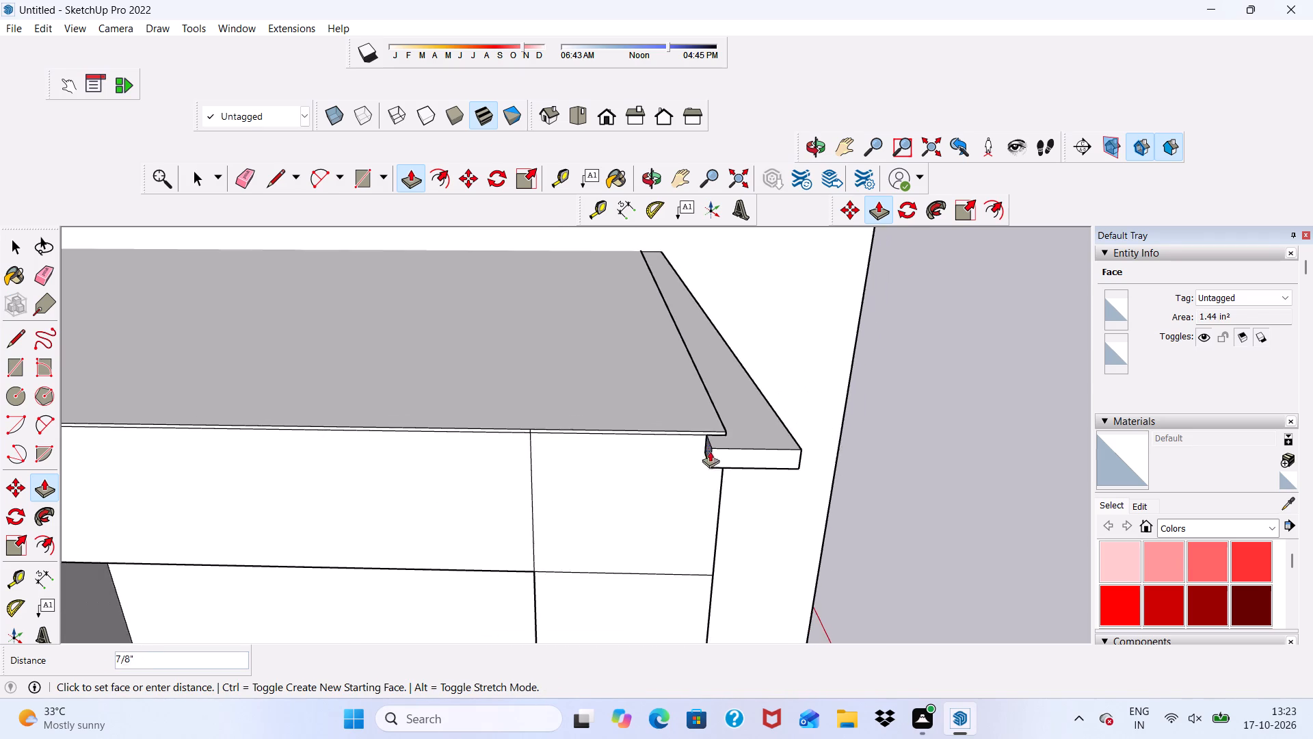
{"action": "scroll", "coordinate": [710, 451], "scroll_direction": "down", "scroll_amount": 13}
{"action": "scroll", "coordinate": [474, 479], "scroll_direction": "up", "scroll_amount": 5}
{"action": "scroll", "coordinate": [385, 399], "scroll_direction": "down", "scroll_amount": 5}
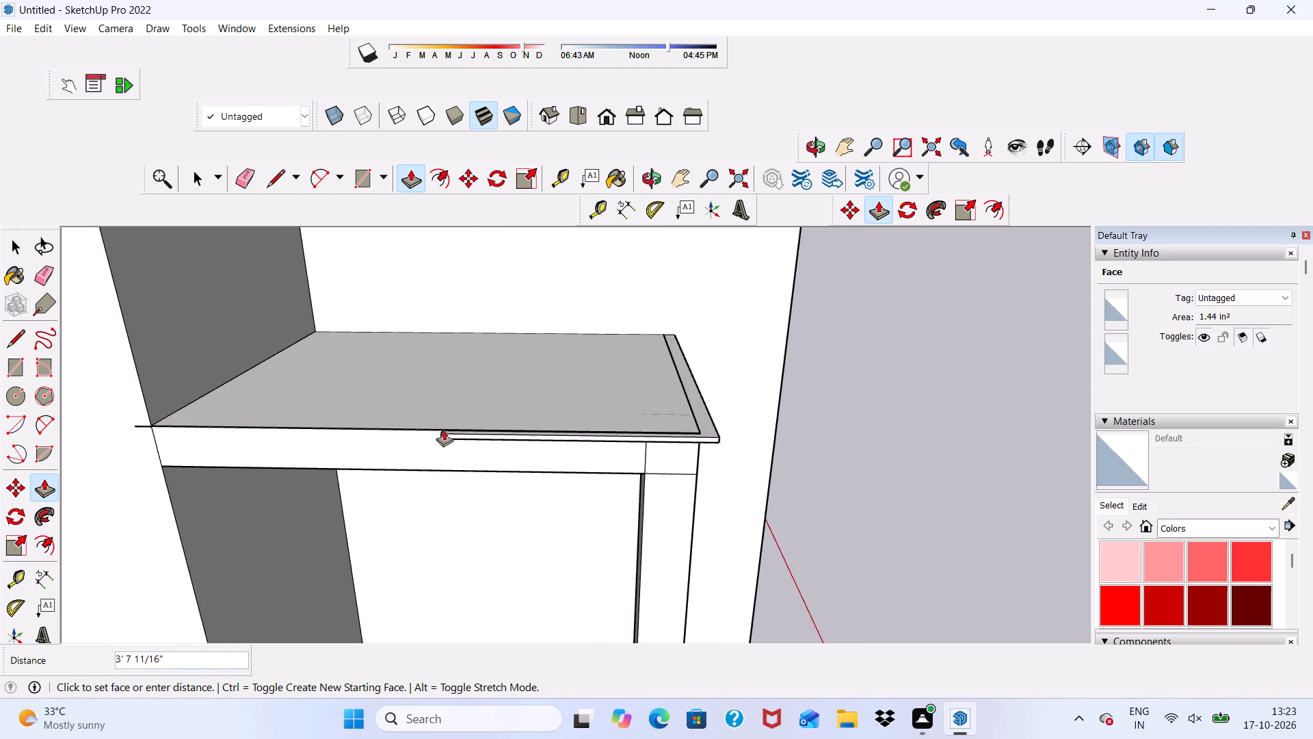
{"action": "scroll", "coordinate": [444, 430], "scroll_direction": "down", "scroll_amount": 8}
{"action": "scroll", "coordinate": [457, 499], "scroll_direction": "up", "scroll_amount": 1}
{"action": "scroll", "coordinate": [288, 484], "scroll_direction": "up", "scroll_amount": 5}
{"action": "scroll", "coordinate": [321, 427], "scroll_direction": "up", "scroll_amount": 10}
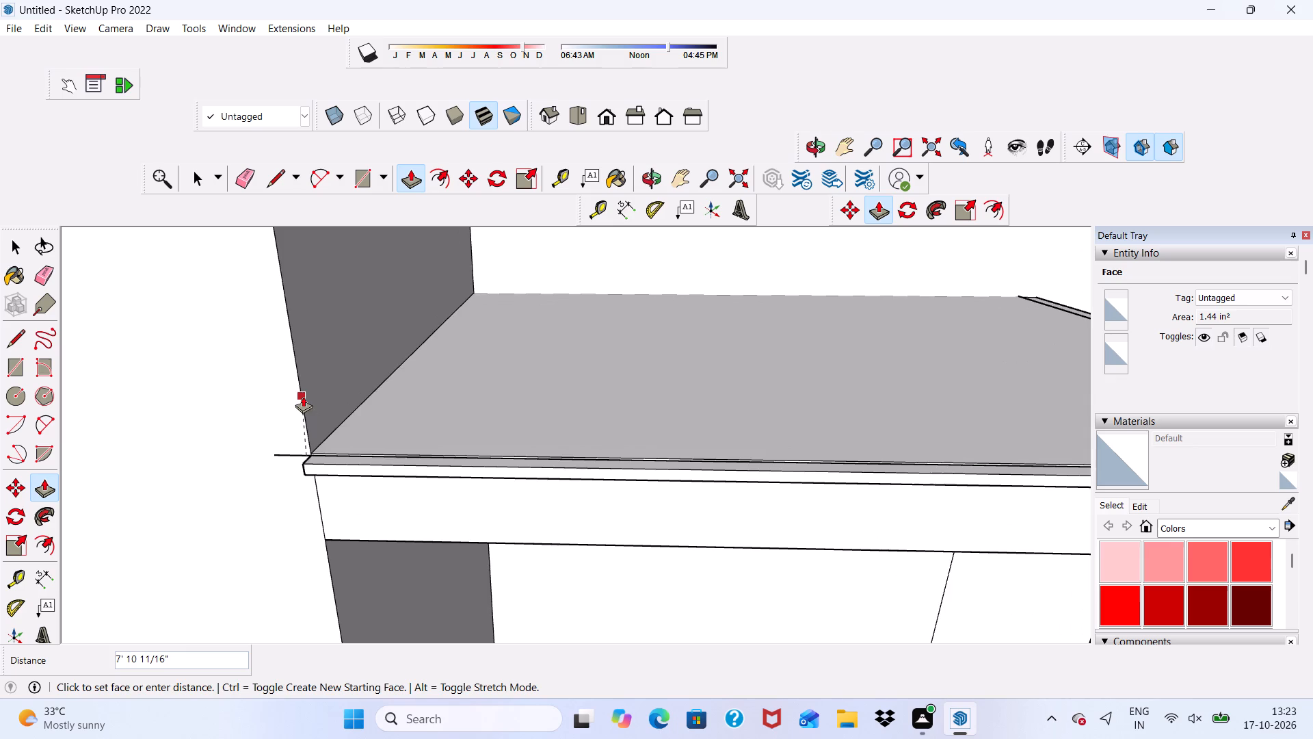
{"action": "left_click", "coordinate": [303, 396]}
Push/pull the long outer face of the newly extended ledge outward by about 3/4".
{"action": "scroll", "coordinate": [309, 400], "scroll_direction": "down", "scroll_amount": 6}
{"action": "middle_click_drag", "start_coordinate": [364, 439], "coordinate": [362, 288]}
{"action": "scroll", "coordinate": [369, 287], "scroll_direction": "up", "scroll_amount": 1}
{"action": "scroll", "coordinate": [377, 312], "scroll_direction": "down", "scroll_amount": 5}
{"action": "middle_click_drag", "start_coordinate": [644, 369], "coordinate": [596, 386]}
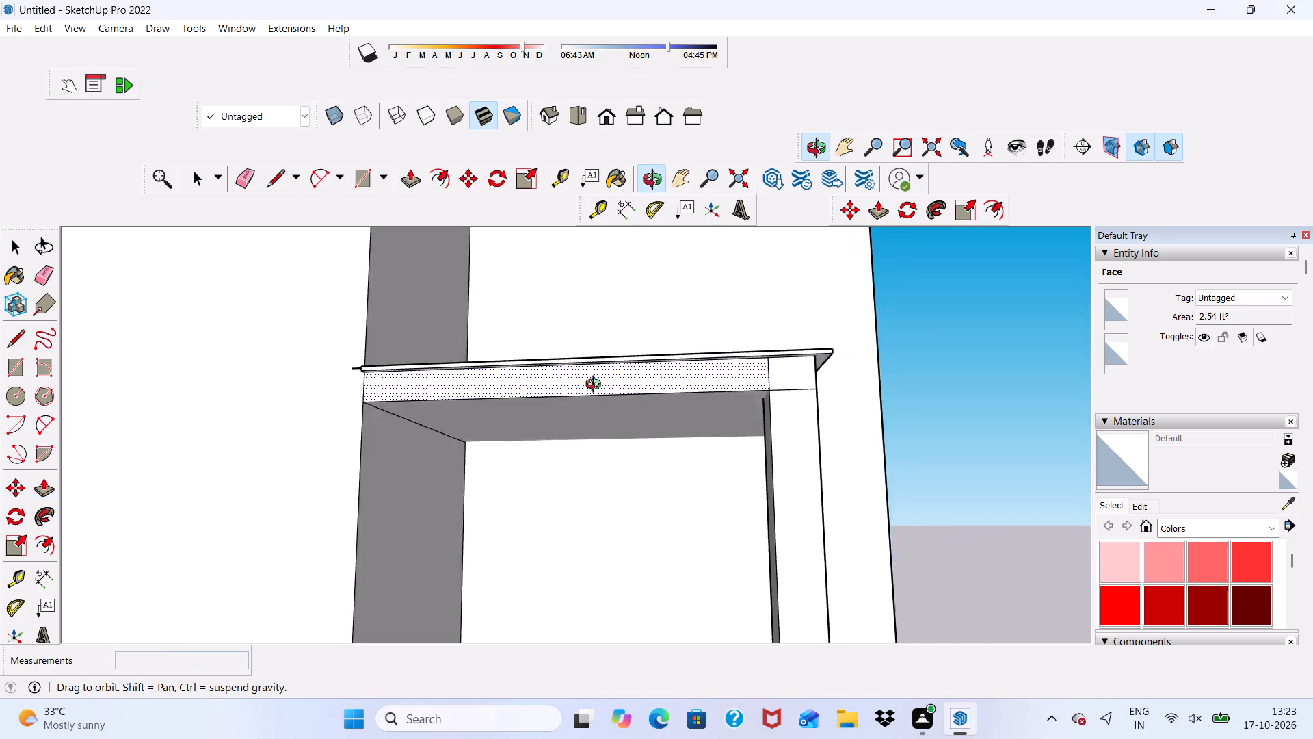
{"action": "middle_click_drag", "start_coordinate": [596, 386], "coordinate": [397, 450]}
{"action": "middle_click_drag", "start_coordinate": [533, 398], "coordinate": [565, 475]}
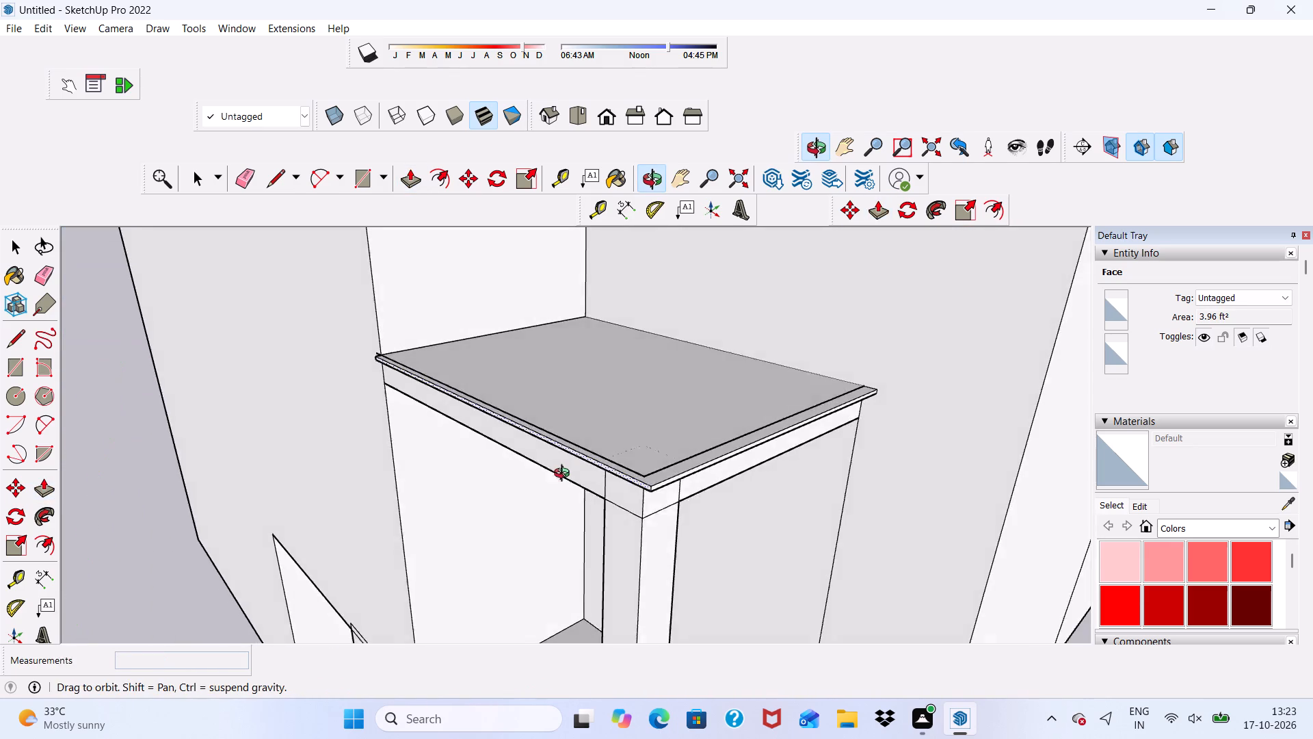
{"action": "middle_click_drag", "start_coordinate": [565, 475], "coordinate": [565, 478]}
{"action": "scroll", "coordinate": [570, 500], "scroll_direction": "up", "scroll_amount": 6}
{"action": "scroll", "coordinate": [582, 430], "scroll_direction": "up", "scroll_amount": 1}
{"action": "left_click", "coordinate": [585, 408]}
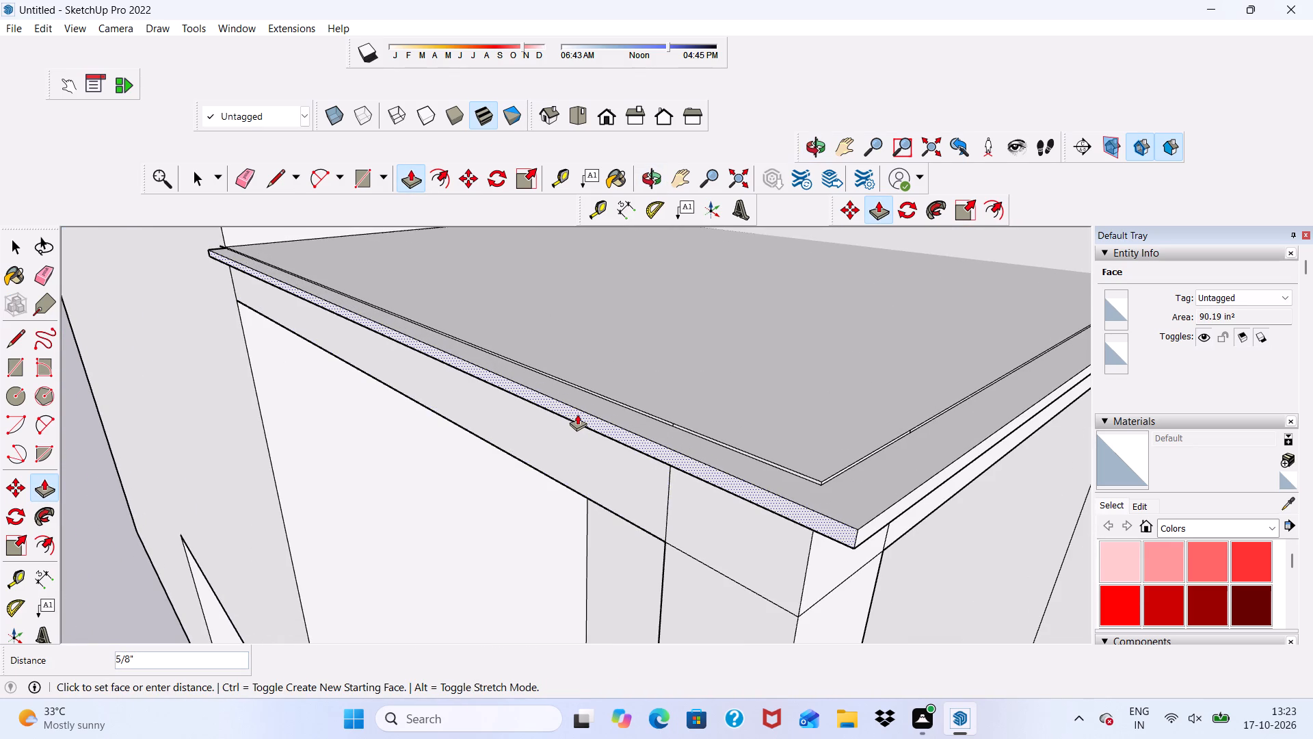
{"action": "left_click", "coordinate": [577, 414]}
Push/pull the outer face of the other ledge, on the far side of the column corner, by about 5/8".
{"action": "scroll", "coordinate": [537, 389], "scroll_direction": "down", "scroll_amount": 7}
{"action": "middle_click_drag", "start_coordinate": [596, 476], "coordinate": [523, 493]}
{"action": "scroll", "coordinate": [509, 488], "scroll_direction": "up", "scroll_amount": 3}
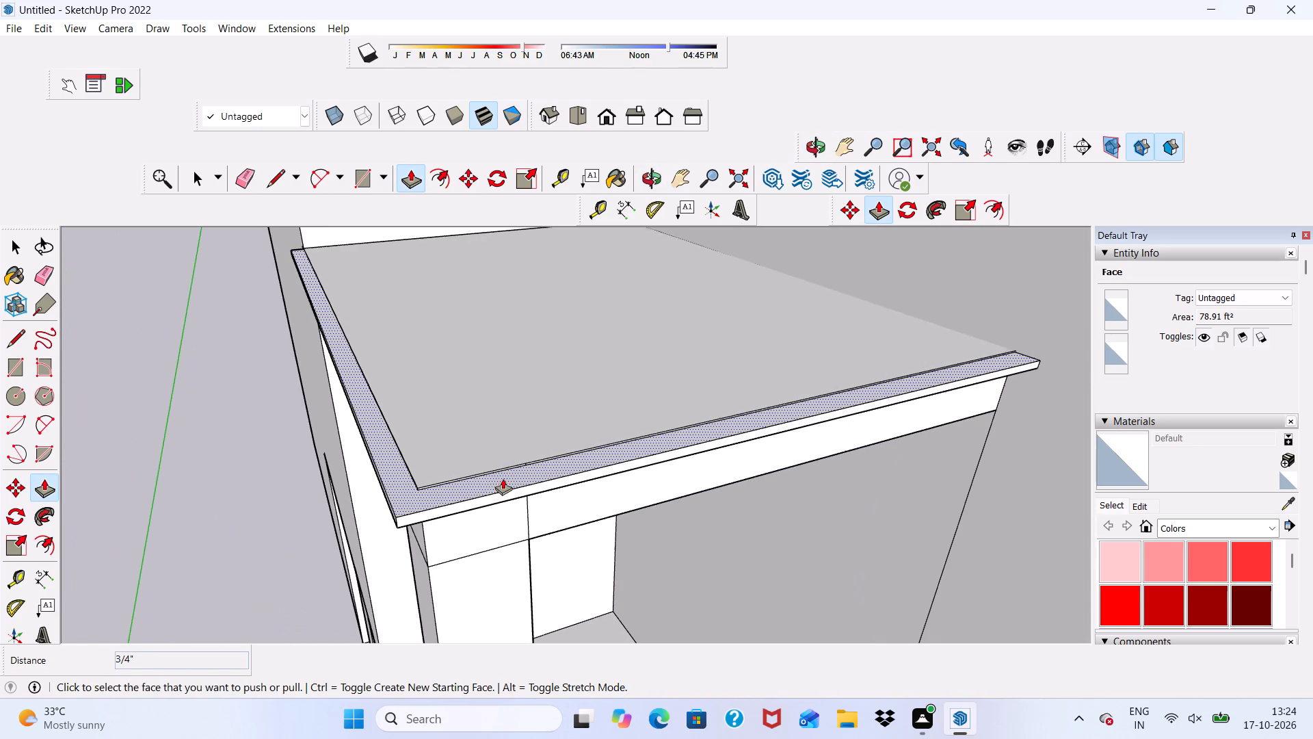
{"action": "left_click", "coordinate": [509, 490]}
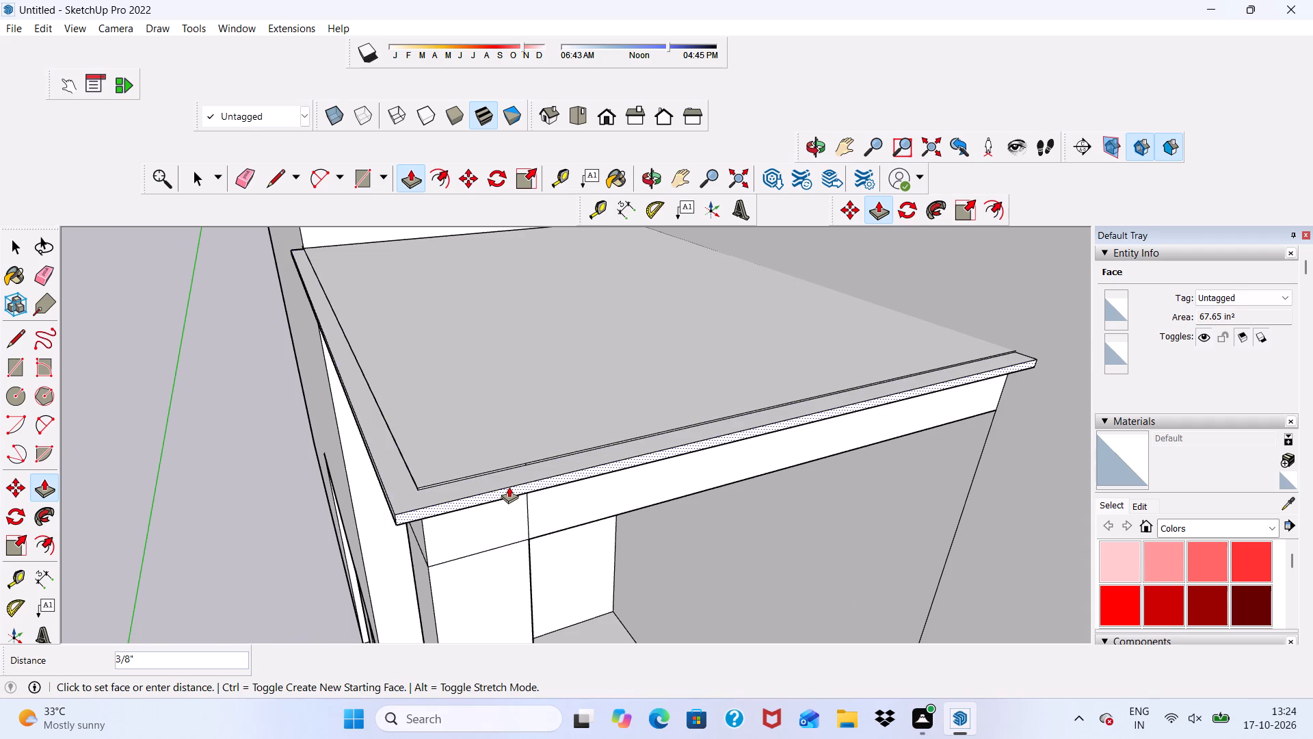
{"action": "scroll", "coordinate": [503, 472], "scroll_direction": "down", "scroll_amount": 6}
{"action": "middle_click_drag", "start_coordinate": [531, 502], "coordinate": [516, 428]}
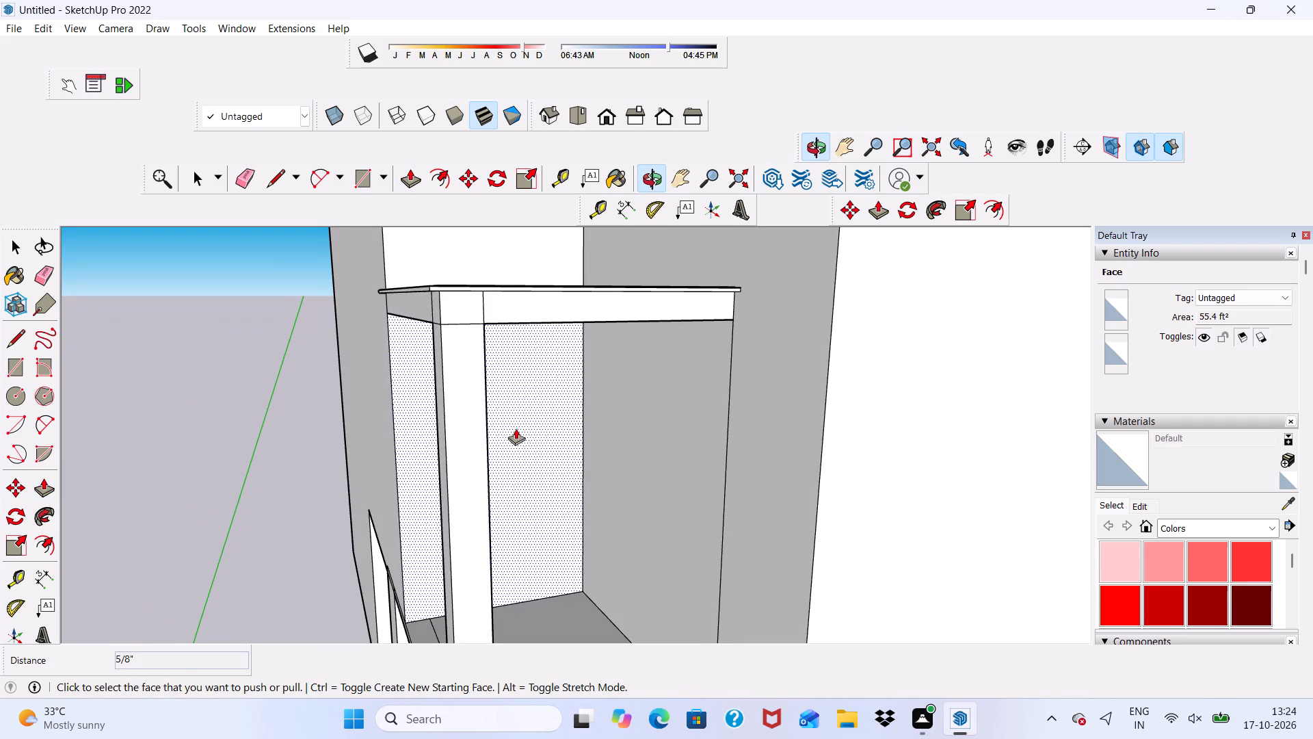
{"action": "key", "text": "space"}
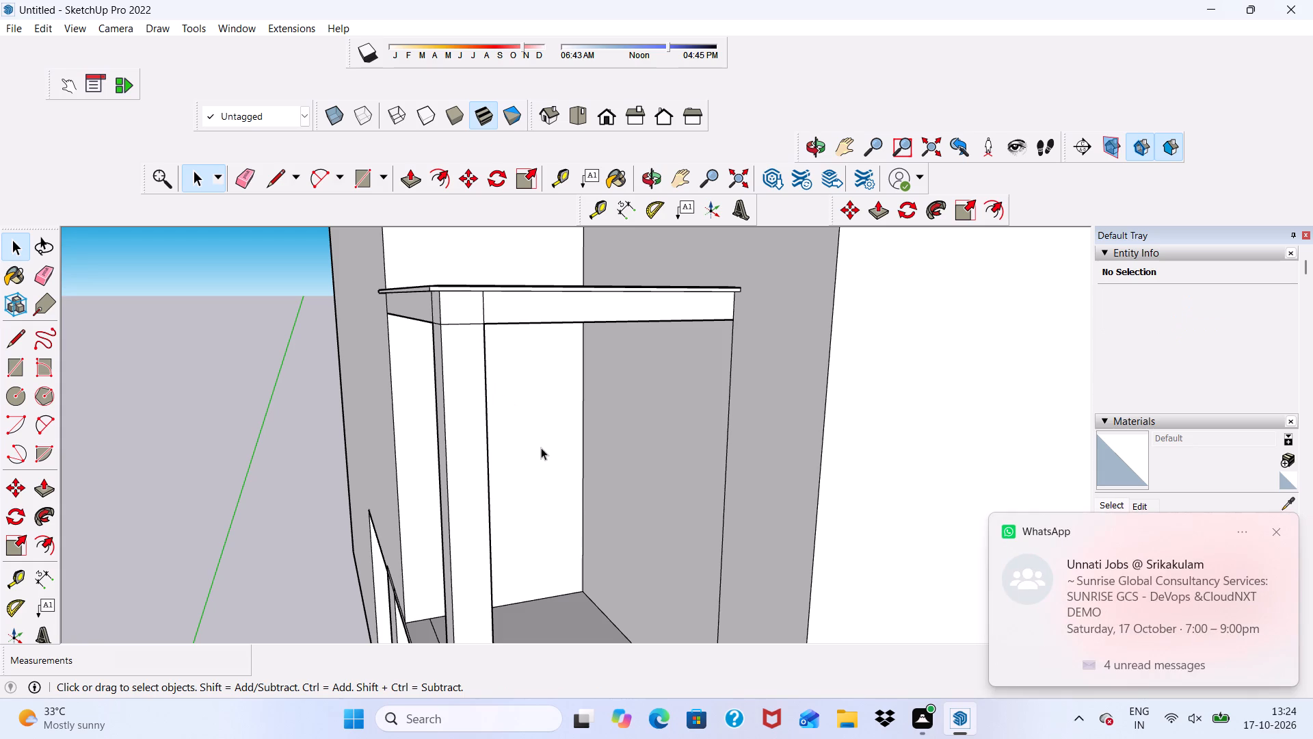
Draw a rectangle about 7' 10 11/16" by 1 1/16" along the bottom of the slab face, from the wall to the column's outer corner.
{"action": "scroll", "coordinate": [381, 175], "scroll_direction": "down", "scroll_amount": 1}
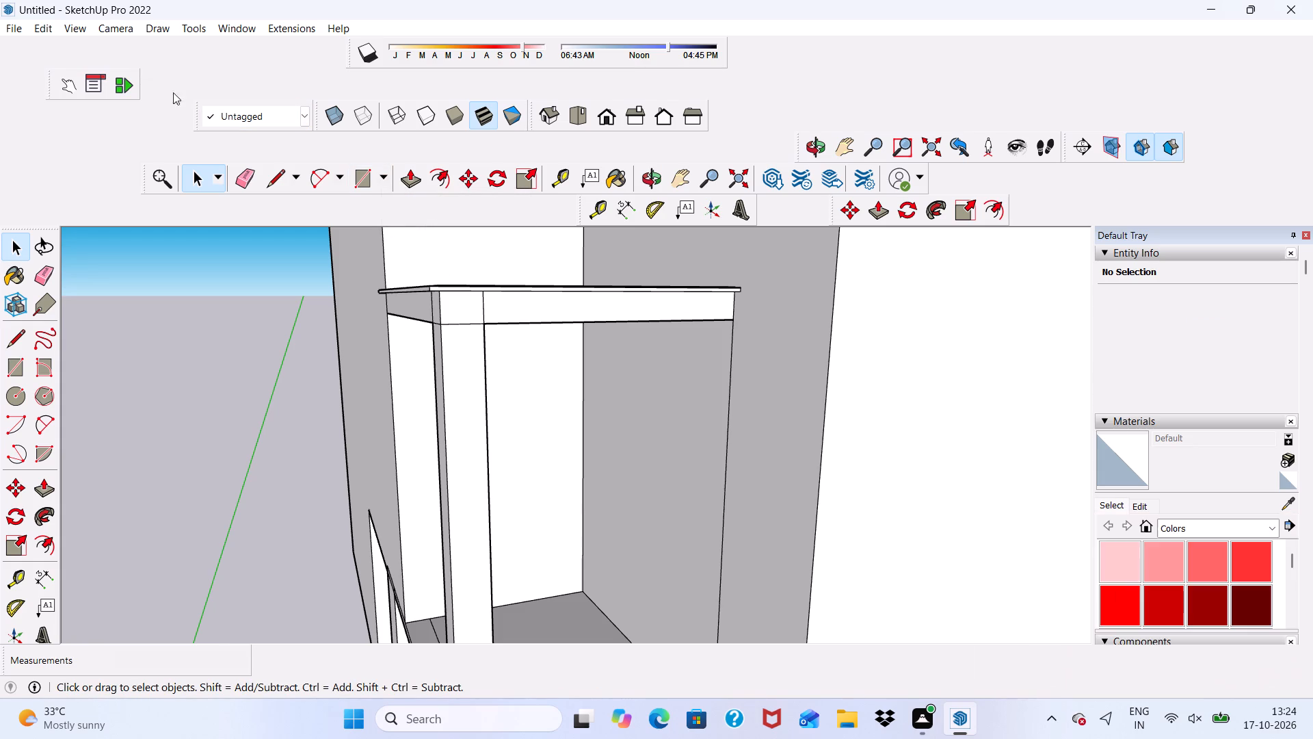
{"action": "scroll", "coordinate": [181, 110], "scroll_direction": "down", "scroll_amount": 5}
{"action": "scroll", "coordinate": [411, 44], "scroll_direction": "up", "scroll_amount": 1}
{"action": "scroll", "coordinate": [601, 474], "scroll_direction": "down", "scroll_amount": 1}
{"action": "middle_click_drag", "start_coordinate": [508, 461], "coordinate": [643, 501]}
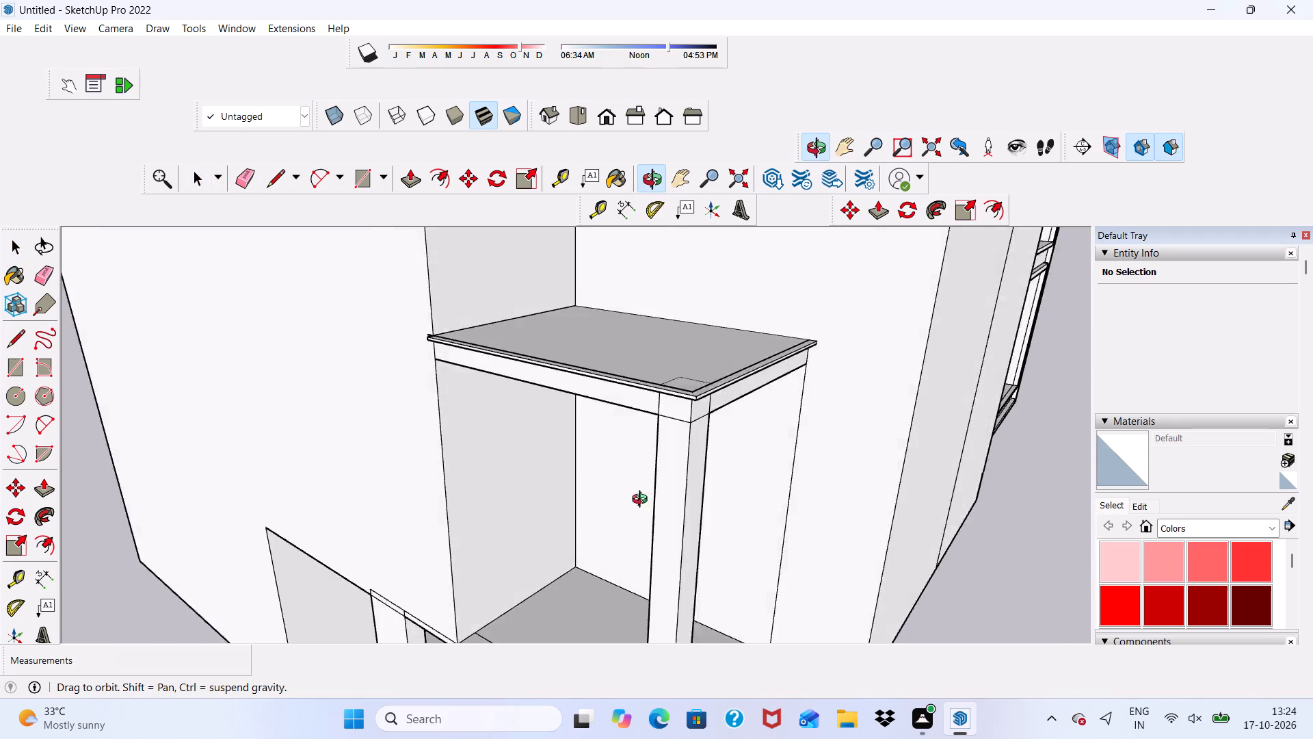
{"action": "middle_click_drag", "start_coordinate": [643, 501], "coordinate": [659, 552]}
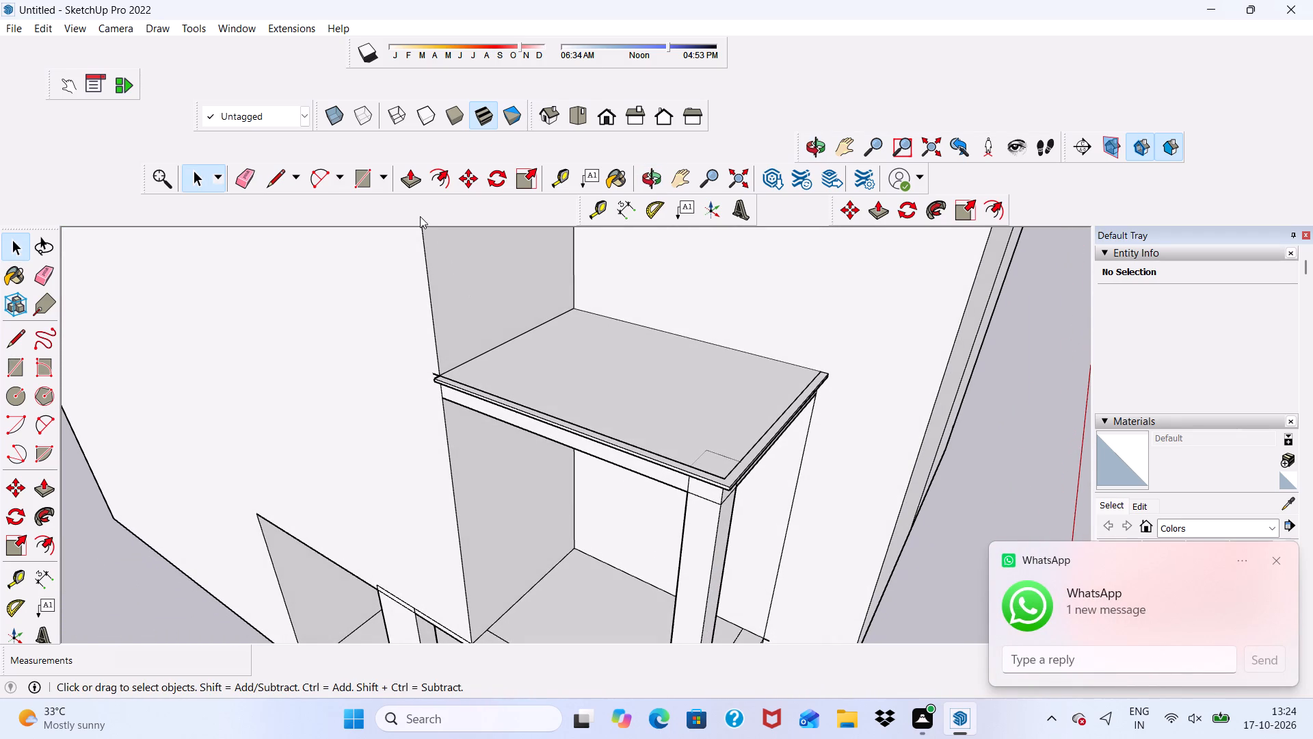
{"action": "left_click", "coordinate": [367, 179]}
{"action": "scroll", "coordinate": [527, 352], "scroll_direction": "down", "scroll_amount": 1}
{"action": "middle_click_drag", "start_coordinate": [534, 363], "coordinate": [545, 255]}
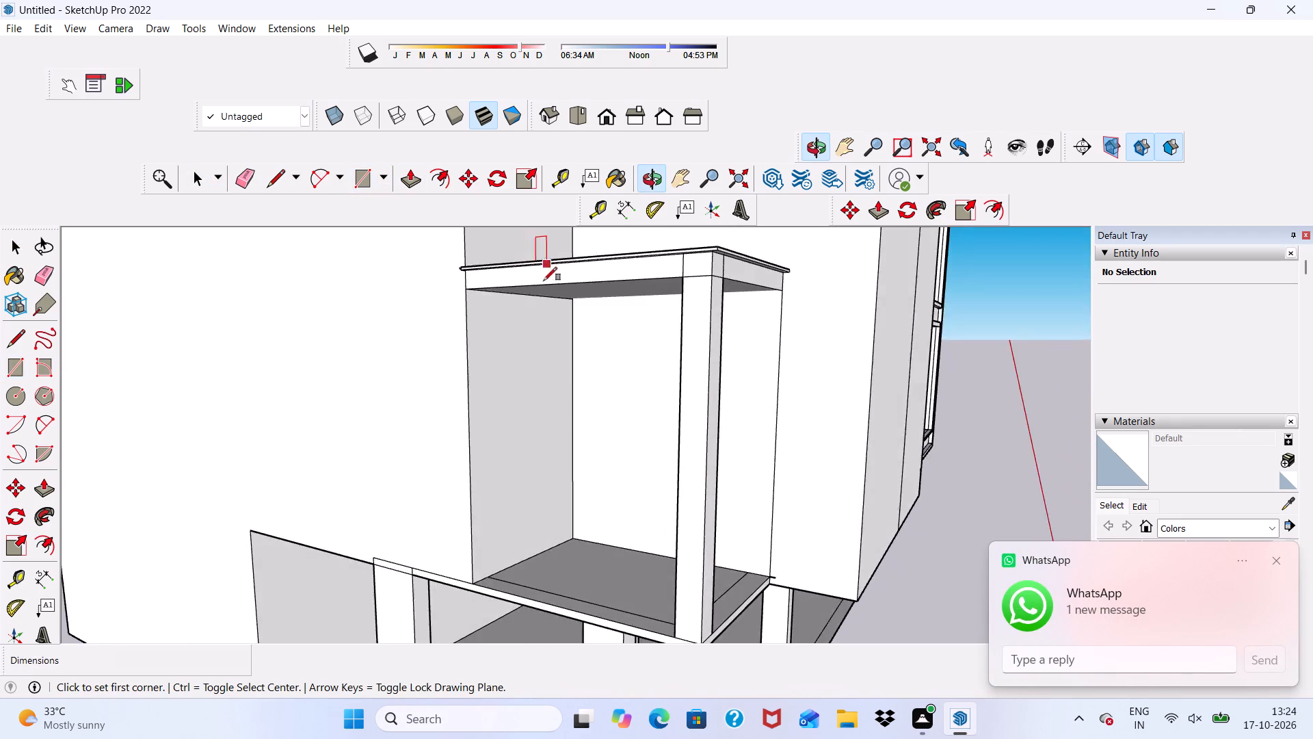
{"action": "scroll", "coordinate": [485, 288], "scroll_direction": "up", "scroll_amount": 20}
{"action": "scroll", "coordinate": [485, 288], "scroll_direction": "up", "scroll_amount": 1}
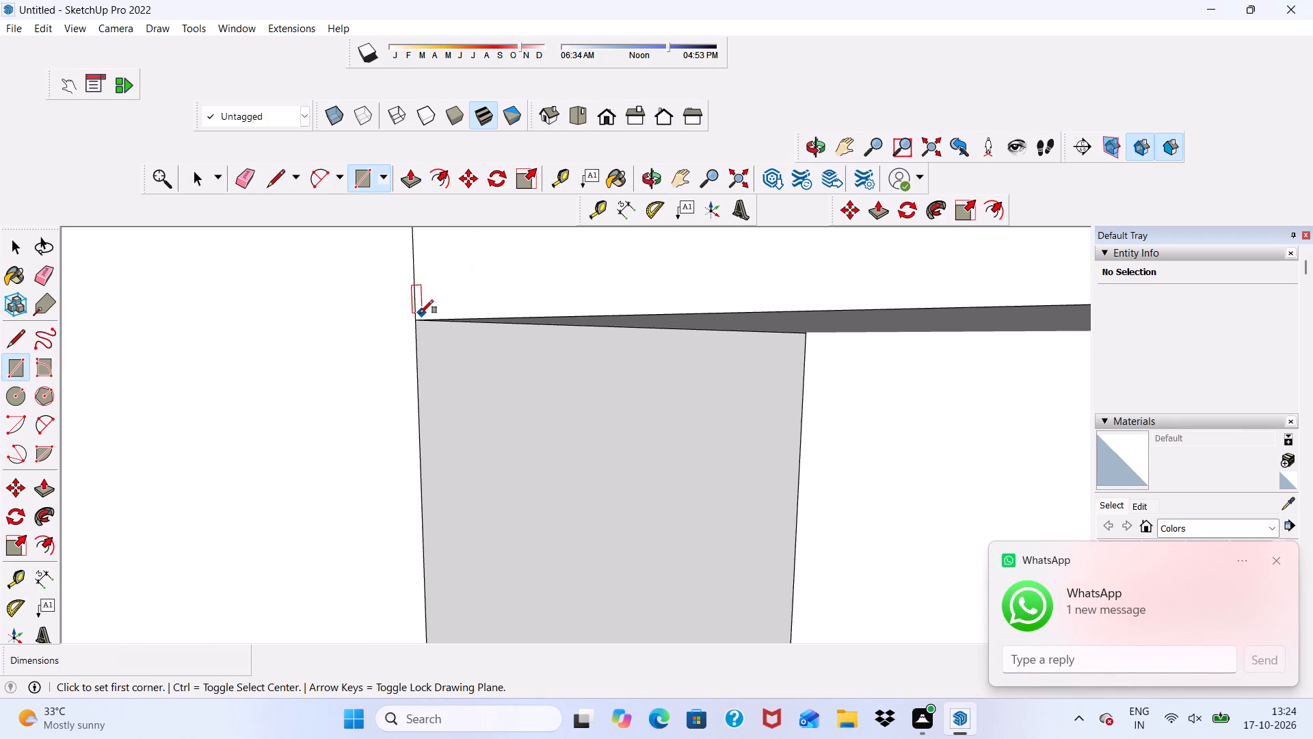
{"action": "left_click", "coordinate": [419, 313]}
{"action": "scroll", "coordinate": [358, 307], "scroll_direction": "down", "scroll_amount": 17}
{"action": "scroll", "coordinate": [439, 290], "scroll_direction": "down", "scroll_amount": 4}
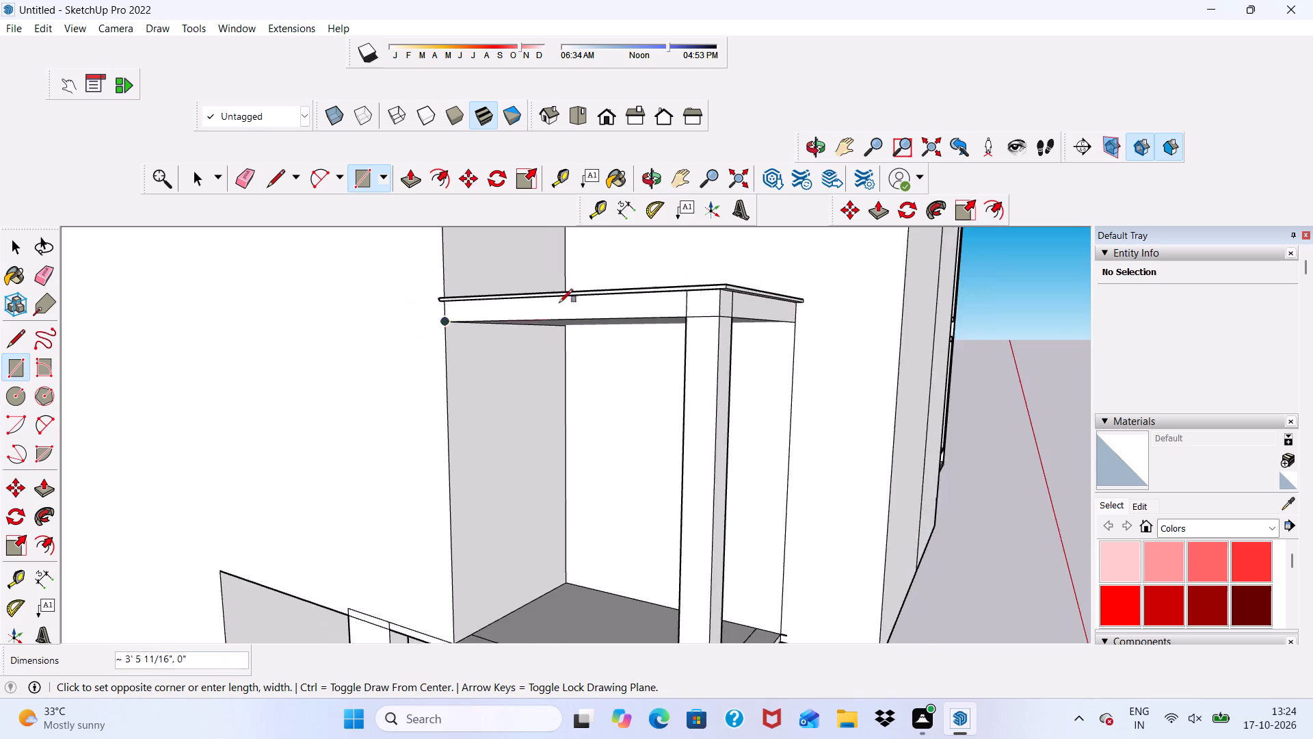
{"action": "scroll", "coordinate": [566, 281], "scroll_direction": "up", "scroll_amount": 4}
{"action": "scroll", "coordinate": [773, 322], "scroll_direction": "up", "scroll_amount": 5}
{"action": "scroll", "coordinate": [838, 322], "scroll_direction": "up", "scroll_amount": 3}
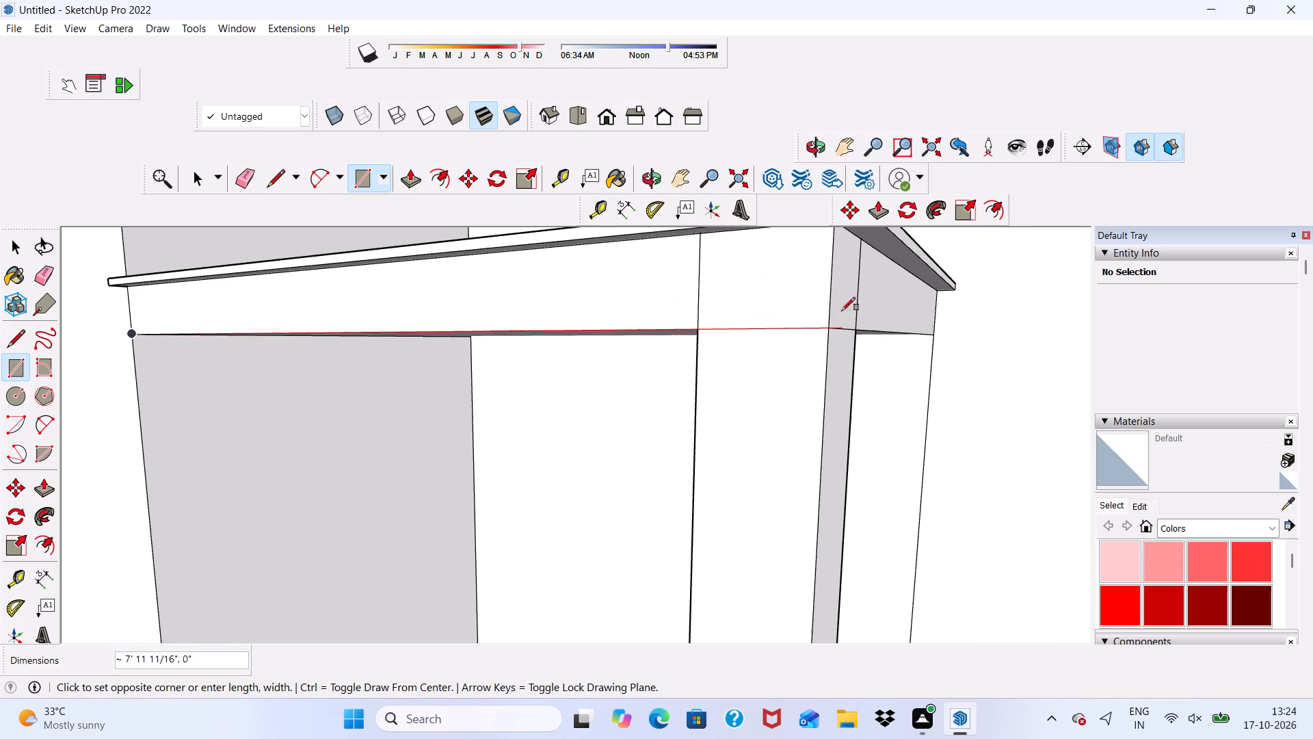
{"action": "scroll", "coordinate": [828, 302], "scroll_direction": "up", "scroll_amount": 2}
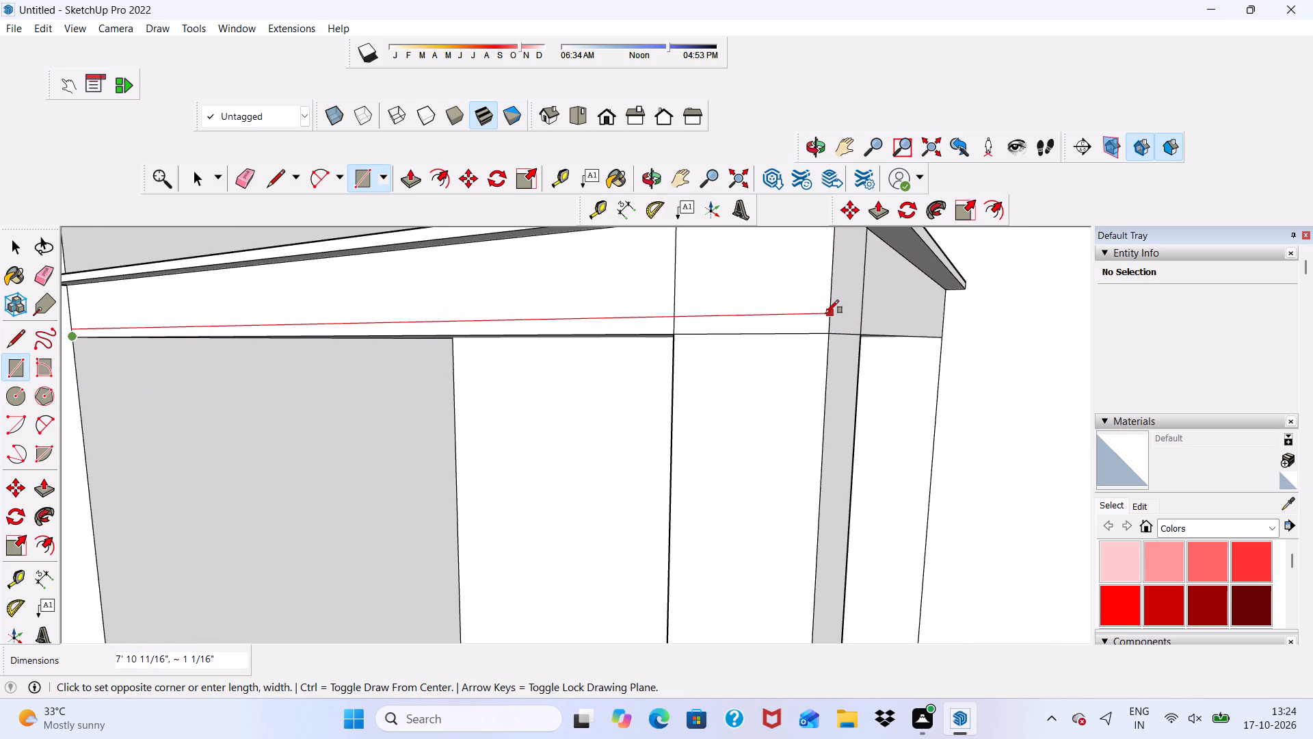
{"action": "left_click", "coordinate": [825, 313]}
Delete the face filling the opening below the slab between the wall and the column.
{"action": "key", "text": "space"}
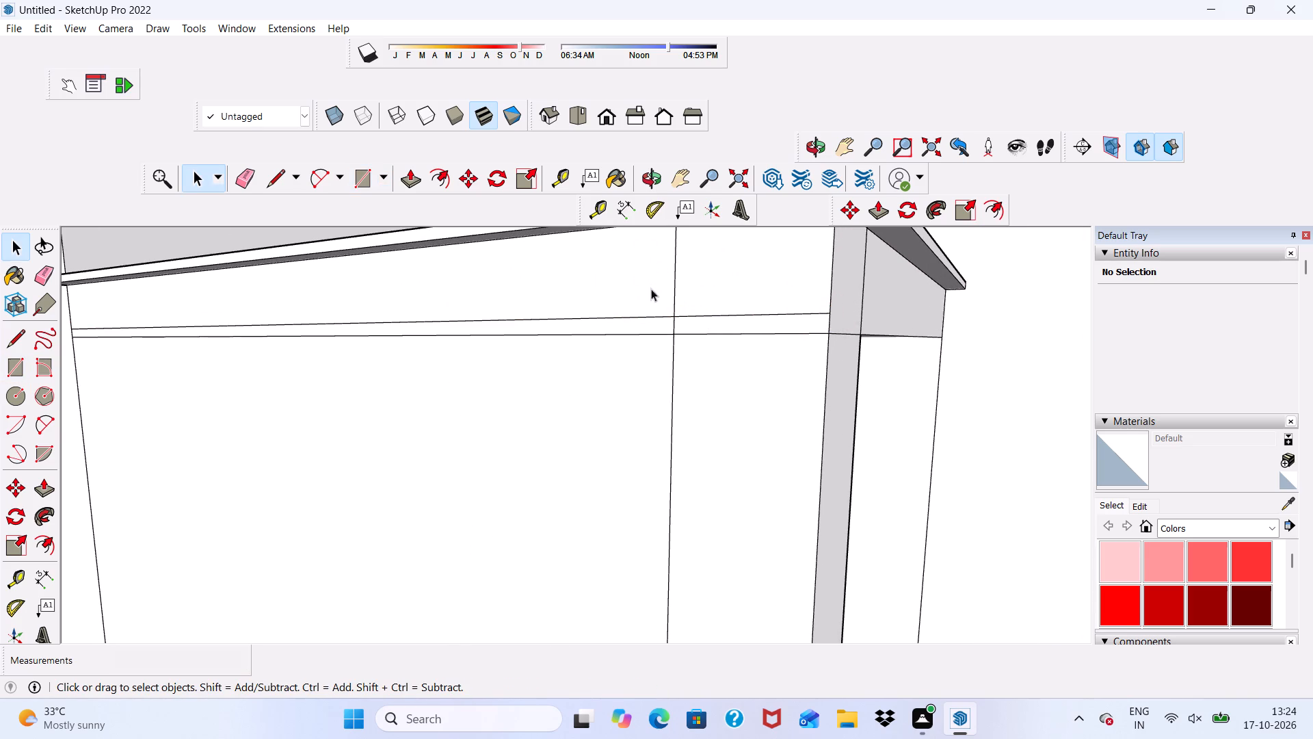
{"action": "left_click", "coordinate": [453, 562]}
{"action": "key", "text": "Delete"}
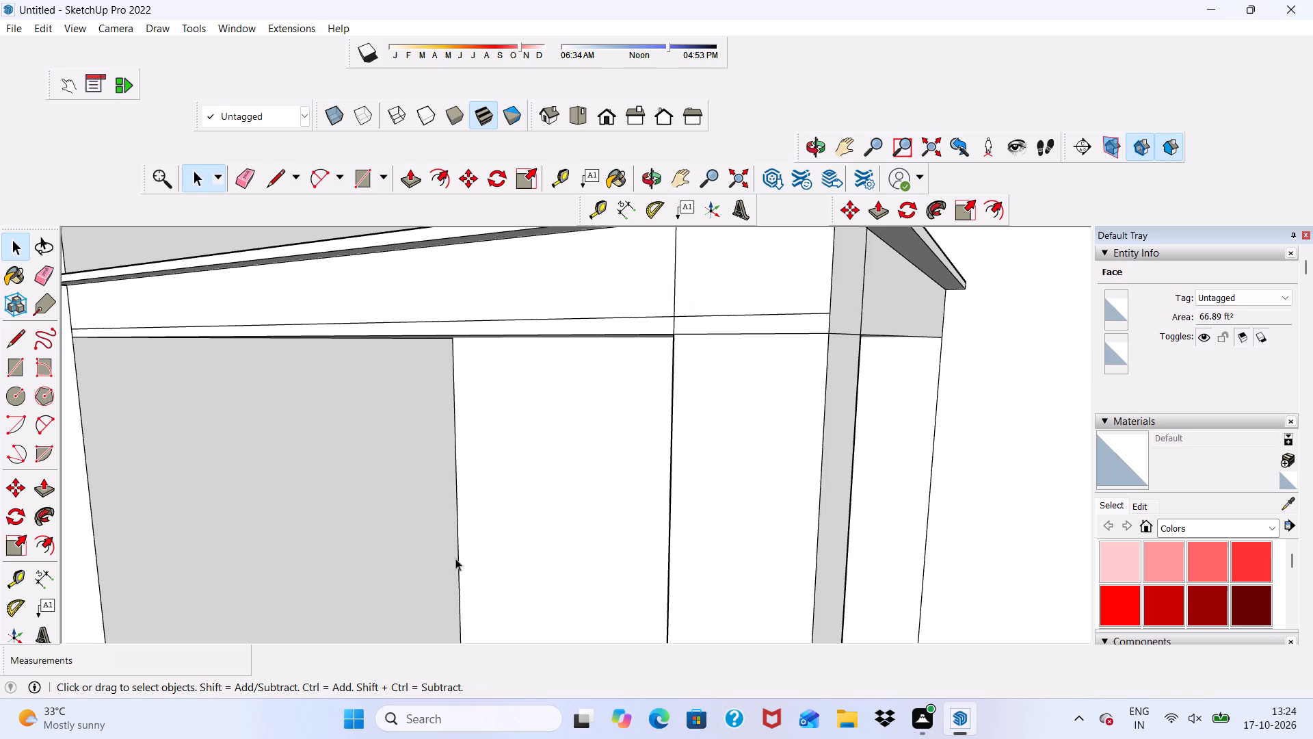
Push/pull the thin bottom strip between the wall and the column outward by about 2 5/16".
{"action": "left_click", "coordinate": [414, 174]}
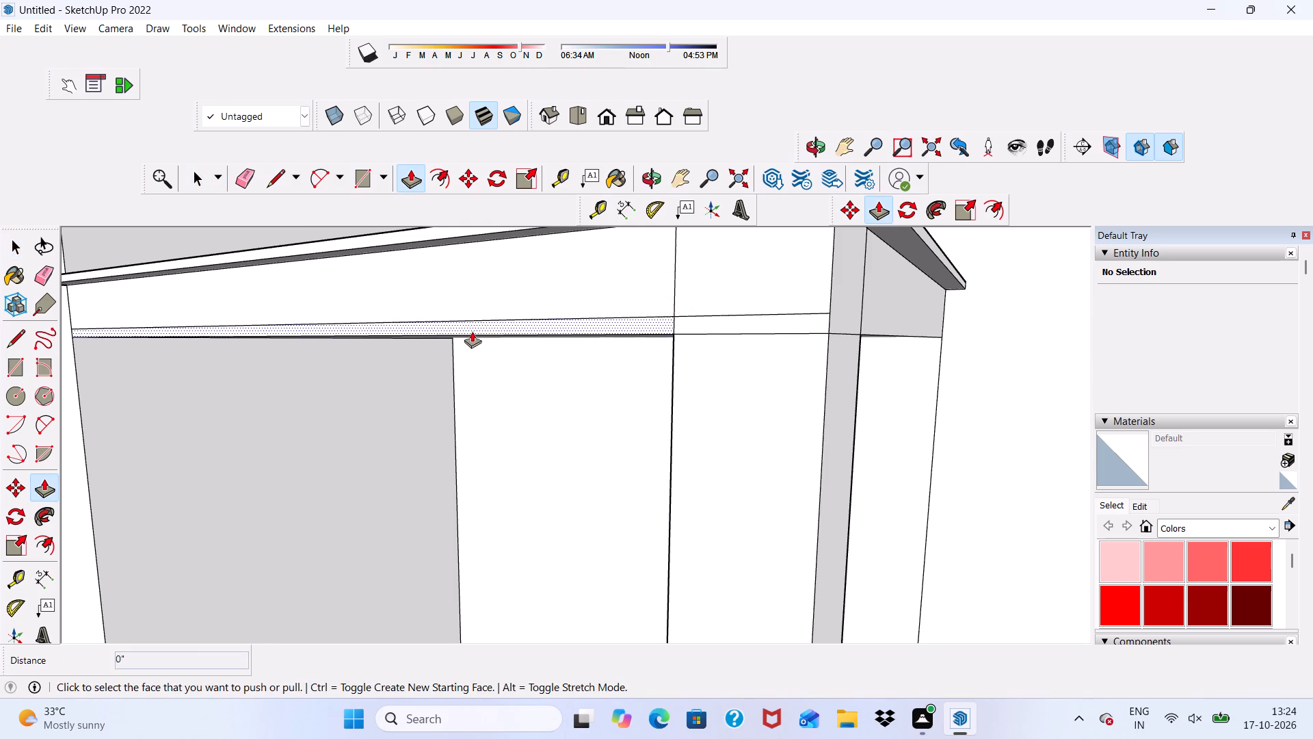
{"action": "scroll", "coordinate": [470, 334], "scroll_direction": "up", "scroll_amount": 4}
{"action": "left_click", "coordinate": [466, 326]}
{"action": "scroll", "coordinate": [402, 319], "scroll_direction": "down", "scroll_amount": 9}
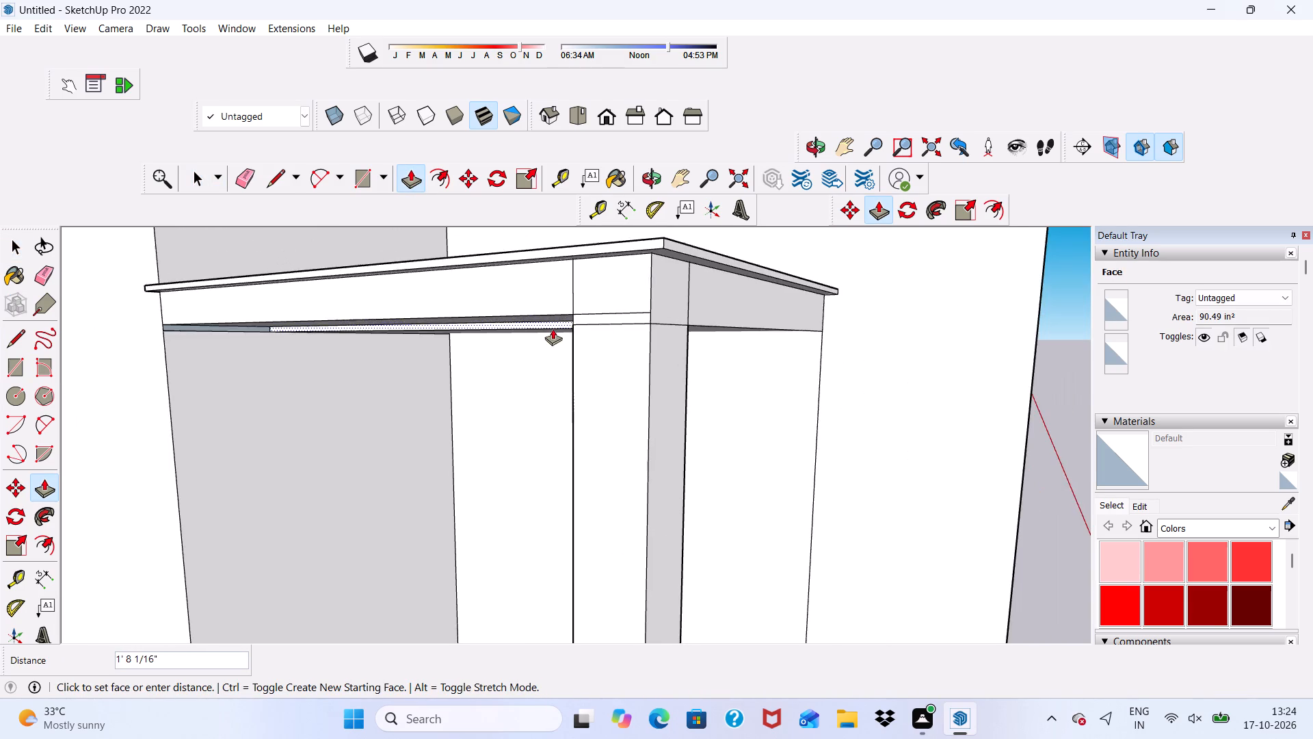
{"action": "middle_click_drag", "start_coordinate": [553, 339], "coordinate": [525, 352]}
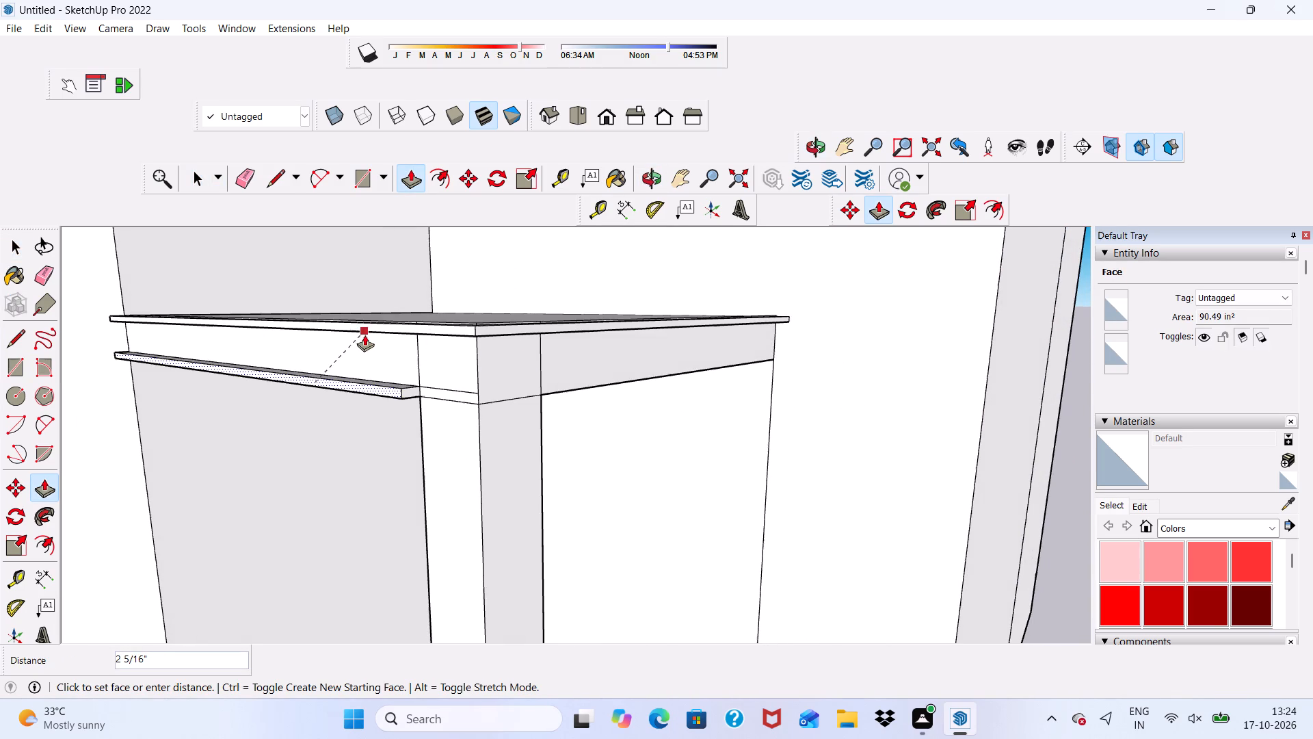
{"action": "left_click", "coordinate": [376, 328]}
Push/pull the strip's short column section outward by 2 5/16", flush with the rest of the lower ledge.
{"action": "scroll", "coordinate": [441, 391], "scroll_direction": "up", "scroll_amount": 4}
{"action": "left_click", "coordinate": [441, 391]}
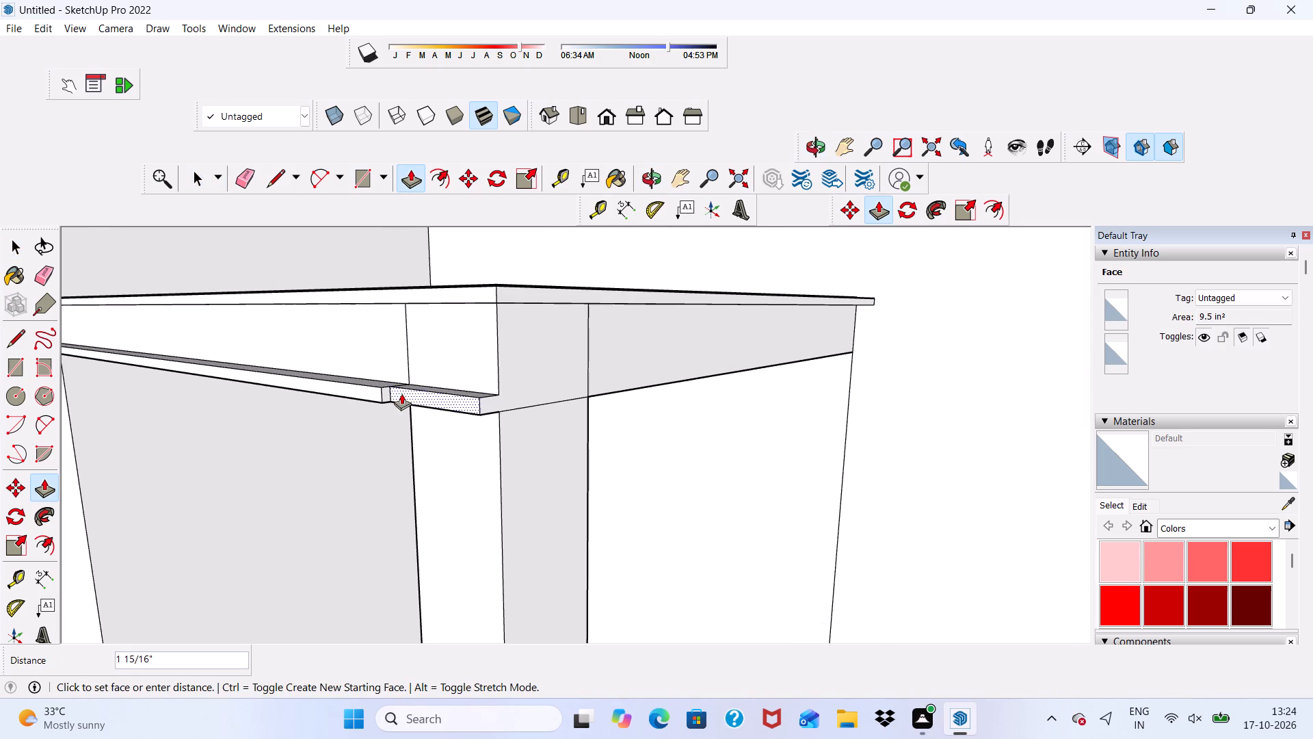
{"action": "left_click", "coordinate": [370, 386]}
{"action": "scroll", "coordinate": [496, 393], "scroll_direction": "down", "scroll_amount": 1}
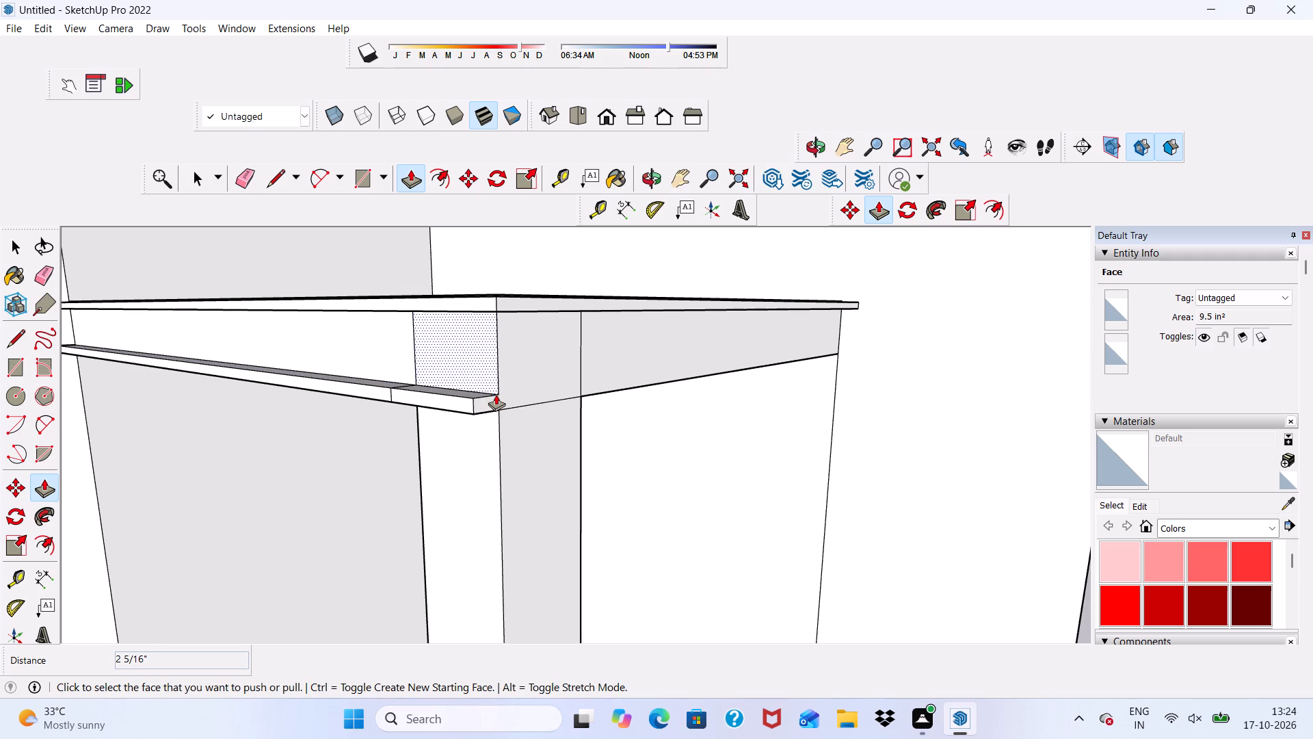
Draw a vertical line of about 1 1/16" at the column's corner edge to close off the lower ledge's end face.
{"action": "scroll", "coordinate": [475, 400], "scroll_direction": "up", "scroll_amount": 6}
{"action": "middle_click_drag", "start_coordinate": [496, 398], "coordinate": [451, 430]}
{"action": "key", "text": "space"}
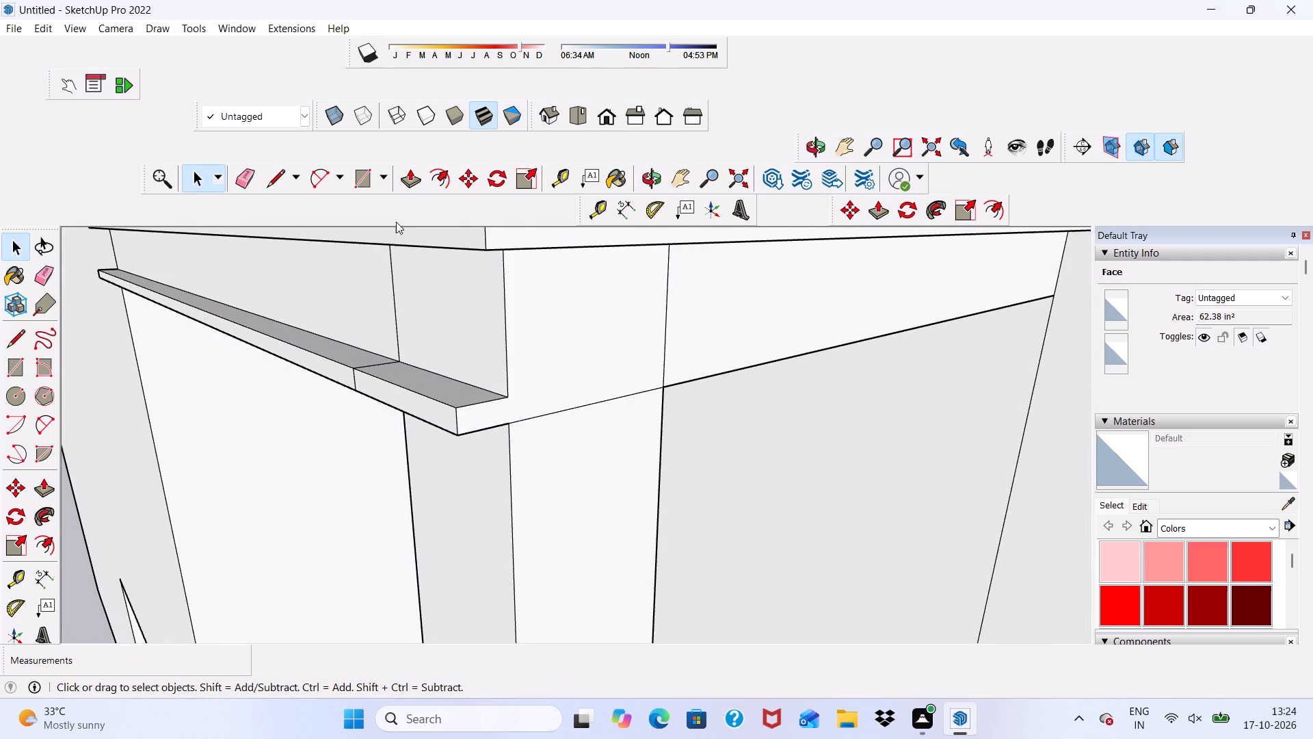
{"action": "left_click", "coordinate": [269, 177]}
{"action": "scroll", "coordinate": [553, 402], "scroll_direction": "up", "scroll_amount": 6}
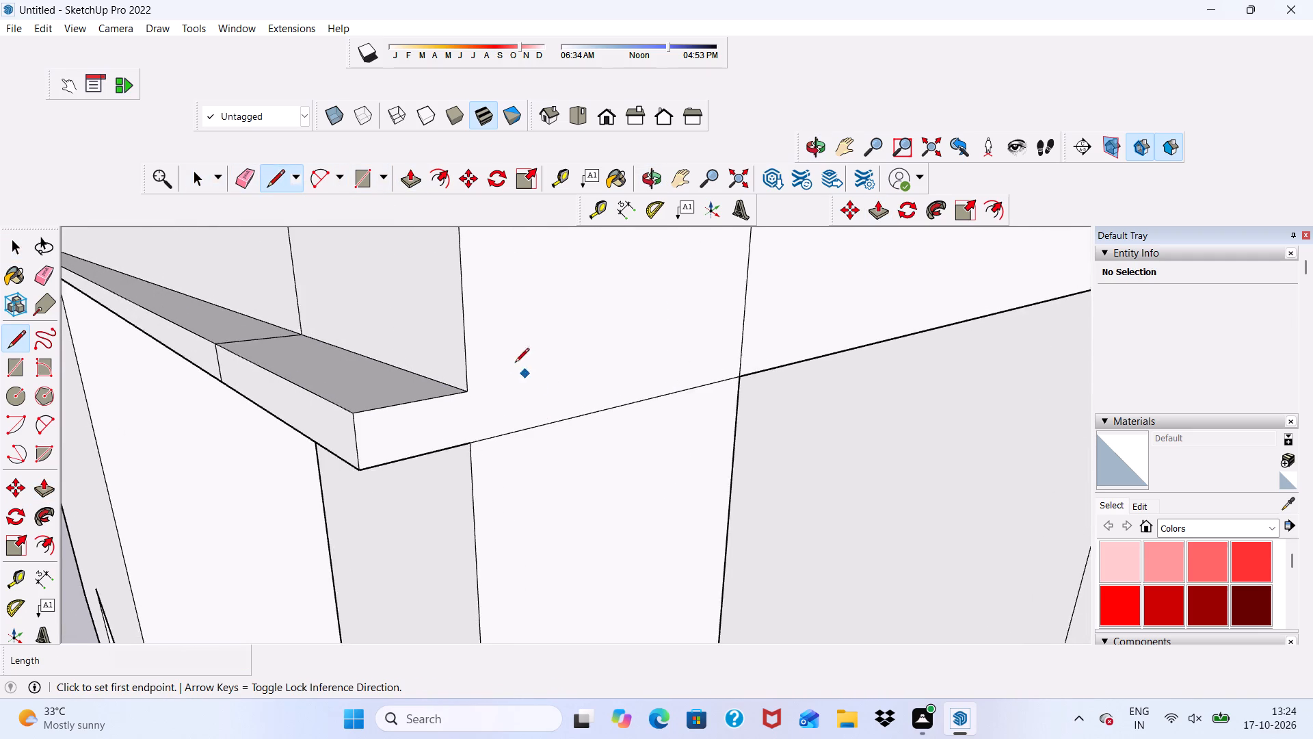
{"action": "scroll", "coordinate": [512, 396], "scroll_direction": "up", "scroll_amount": 8}
{"action": "left_click", "coordinate": [429, 385]}
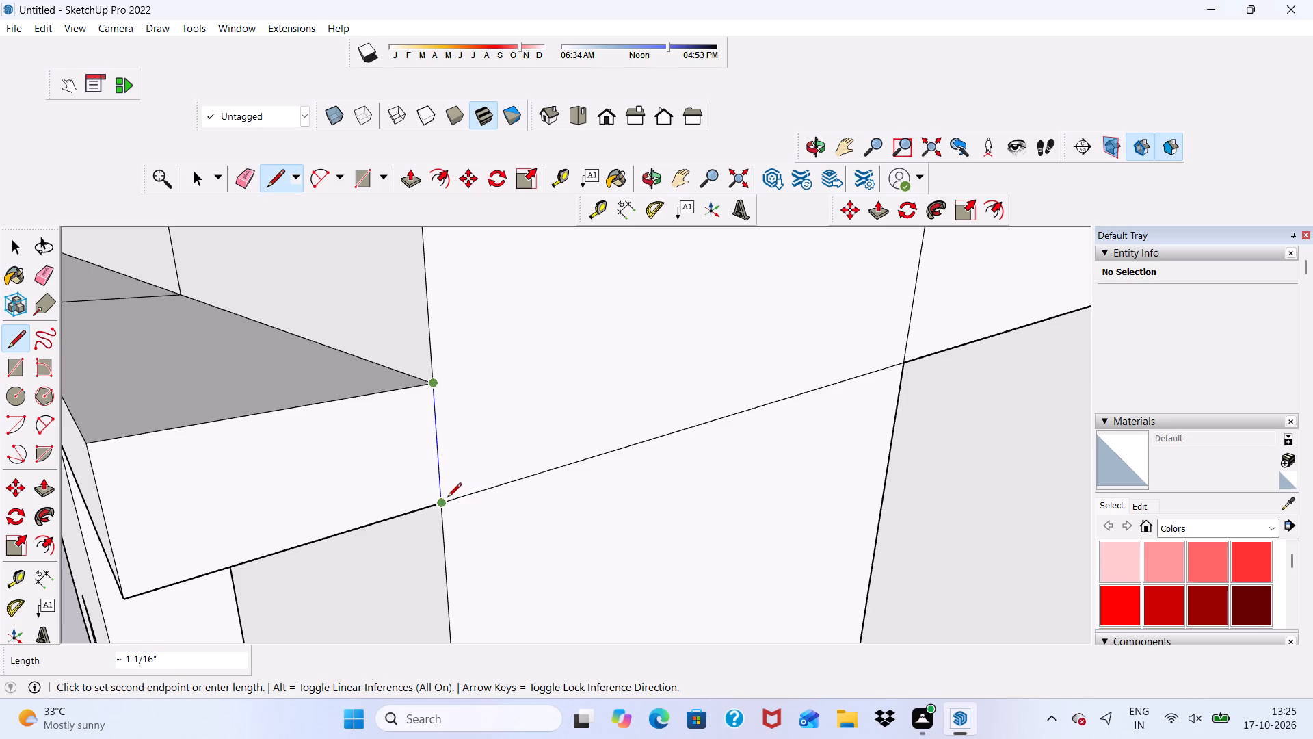
{"action": "left_click", "coordinate": [447, 498]}
{"action": "key", "text": "space"}
Push/pull the lower ledge's end face about 11/16" outward past the column corner.
{"action": "left_click", "coordinate": [412, 473]}
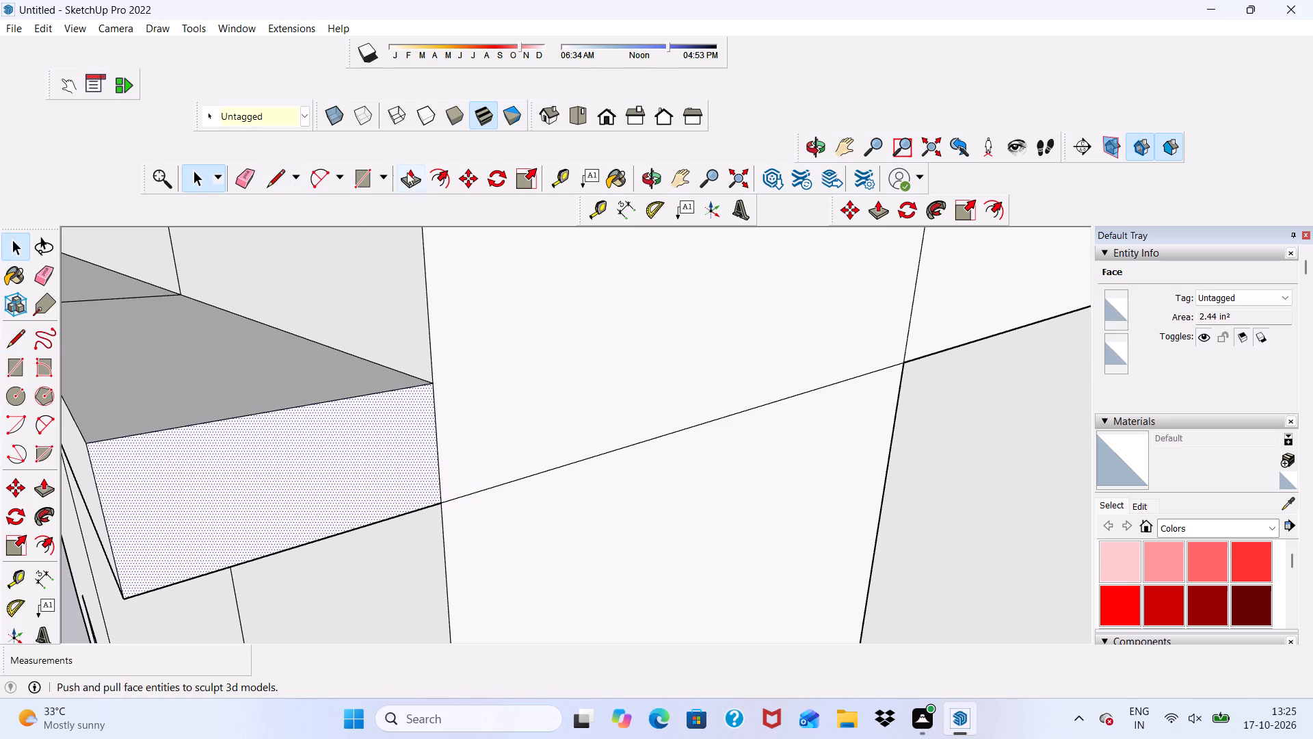
{"action": "left_click_drag", "start_coordinate": [404, 175], "coordinate": [412, 188]}
{"action": "left_click", "coordinate": [347, 485]}
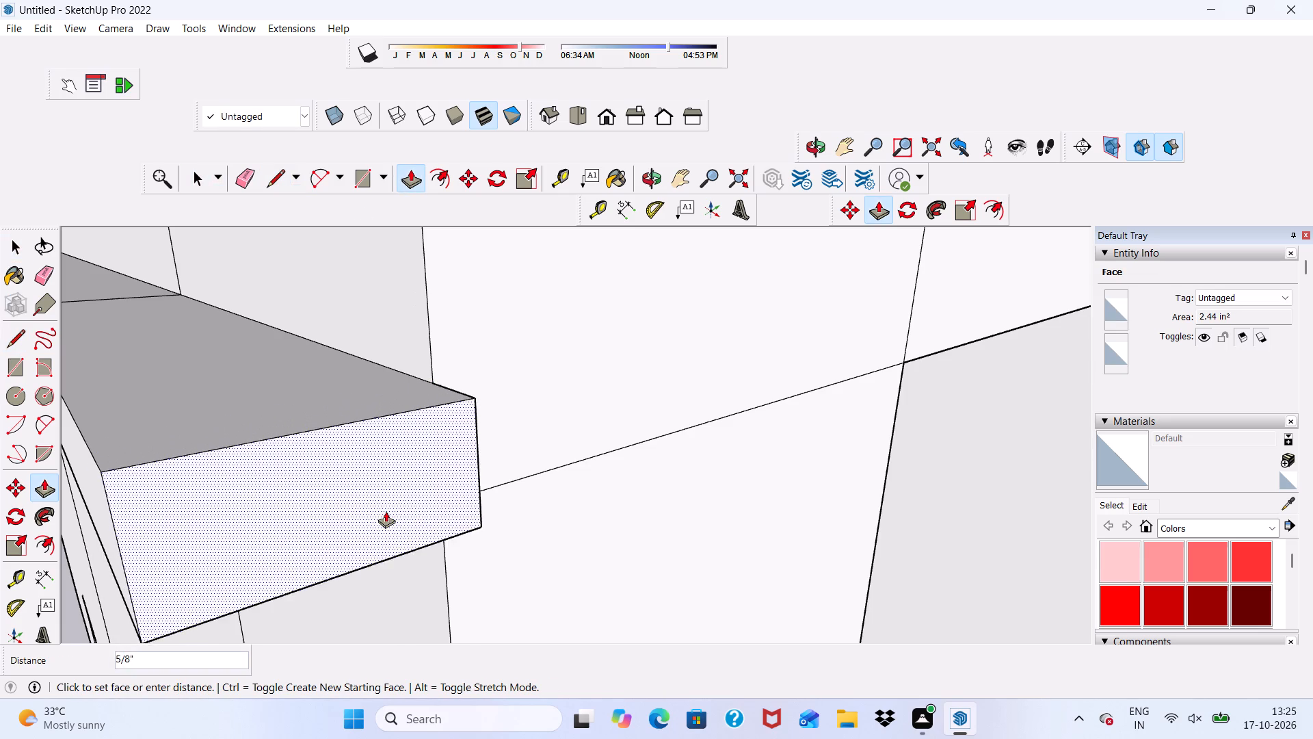
{"action": "left_click", "coordinate": [390, 515]}
Push/pull the lower ledge's small side face 5' 11 1/16" along the slab's bottom edge to its far end.
{"action": "scroll", "coordinate": [460, 513], "scroll_direction": "down", "scroll_amount": 1}
{"action": "middle_click_drag", "start_coordinate": [472, 518], "coordinate": [196, 527]}
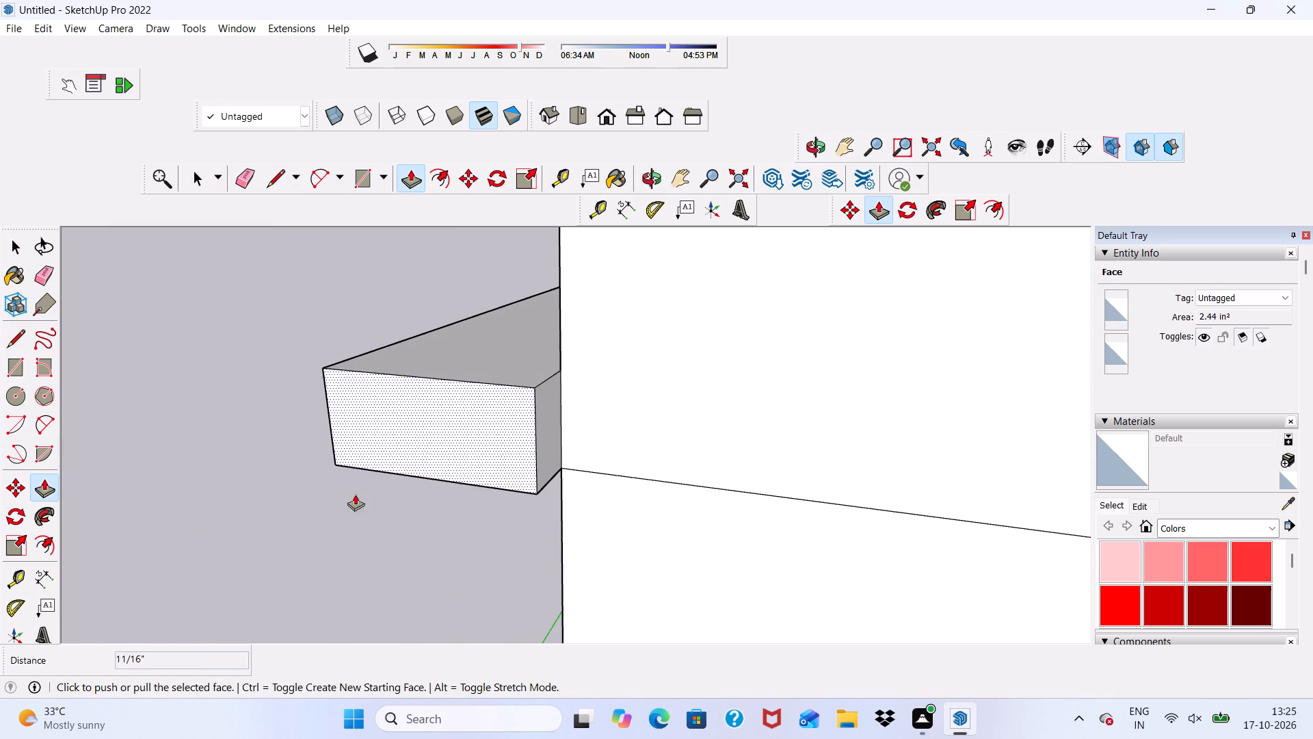
{"action": "key", "text": "space"}
{"action": "left_click", "coordinate": [246, 385]}
{"action": "scroll", "coordinate": [513, 409], "scroll_direction": "up", "scroll_amount": 5}
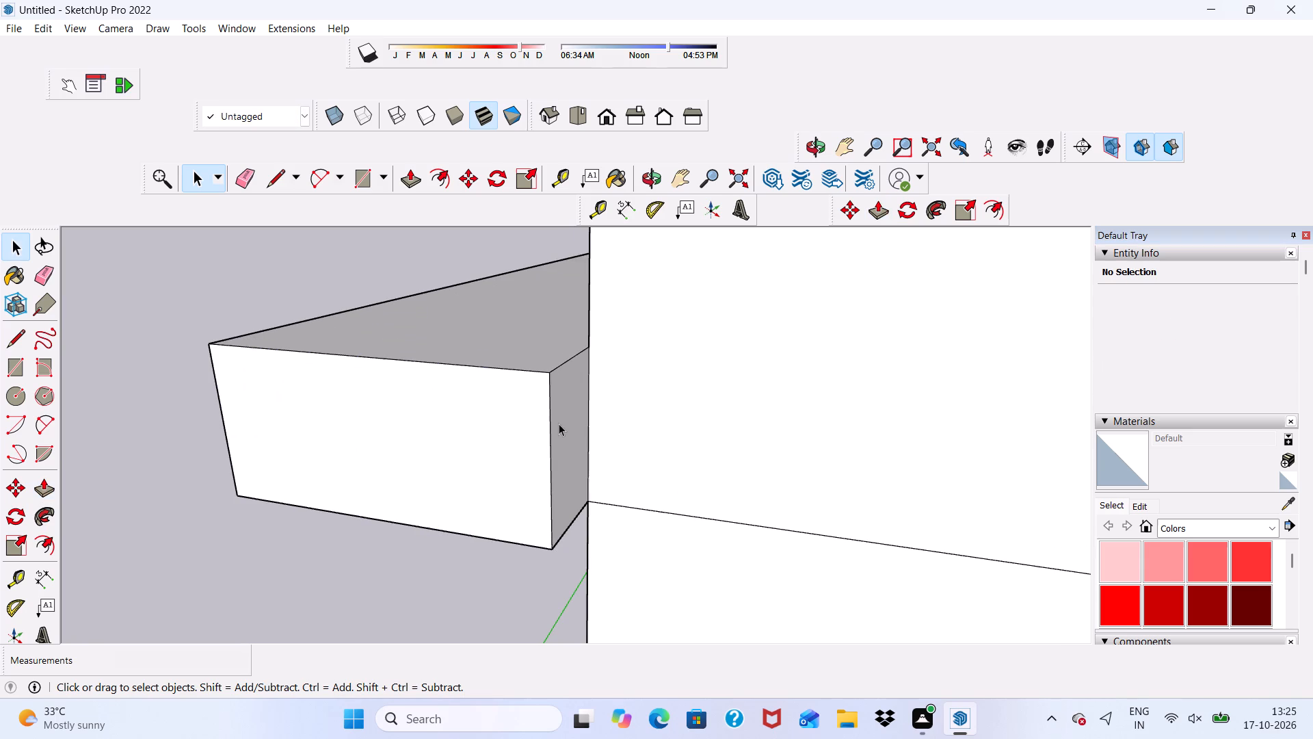
{"action": "left_click", "coordinate": [566, 428]}
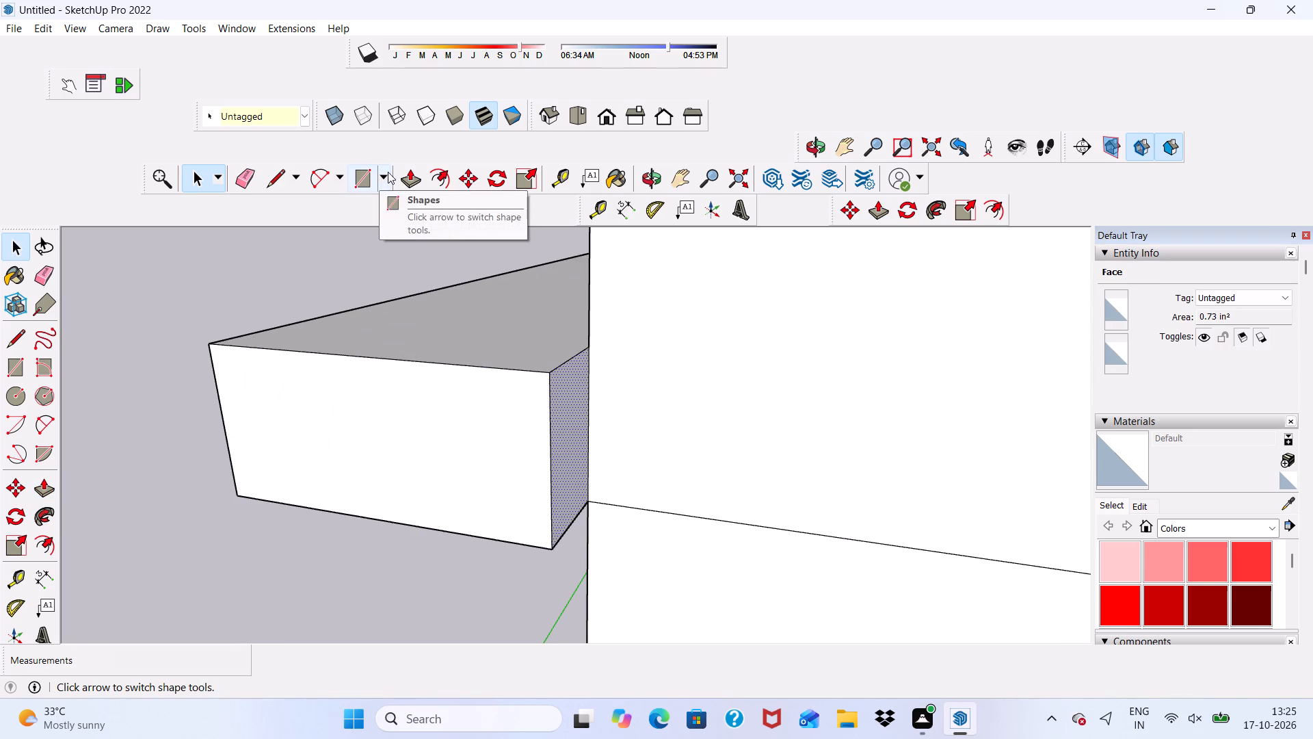
{"action": "left_click", "coordinate": [406, 176]}
{"action": "scroll", "coordinate": [570, 443], "scroll_direction": "up", "scroll_amount": 2}
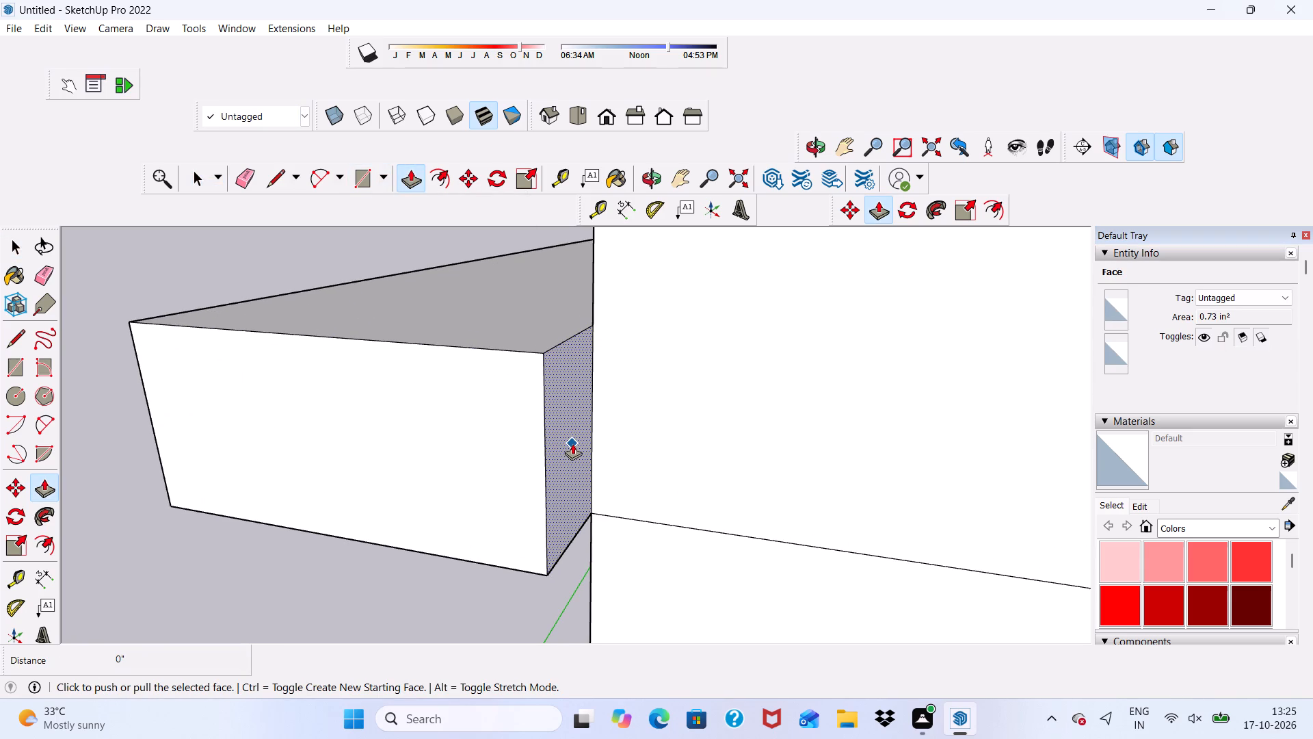
{"action": "left_click", "coordinate": [572, 443]}
{"action": "scroll", "coordinate": [669, 458], "scroll_direction": "down", "scroll_amount": 11}
{"action": "scroll", "coordinate": [468, 430], "scroll_direction": "down", "scroll_amount": 6}
{"action": "scroll", "coordinate": [542, 448], "scroll_direction": "down", "scroll_amount": 6}
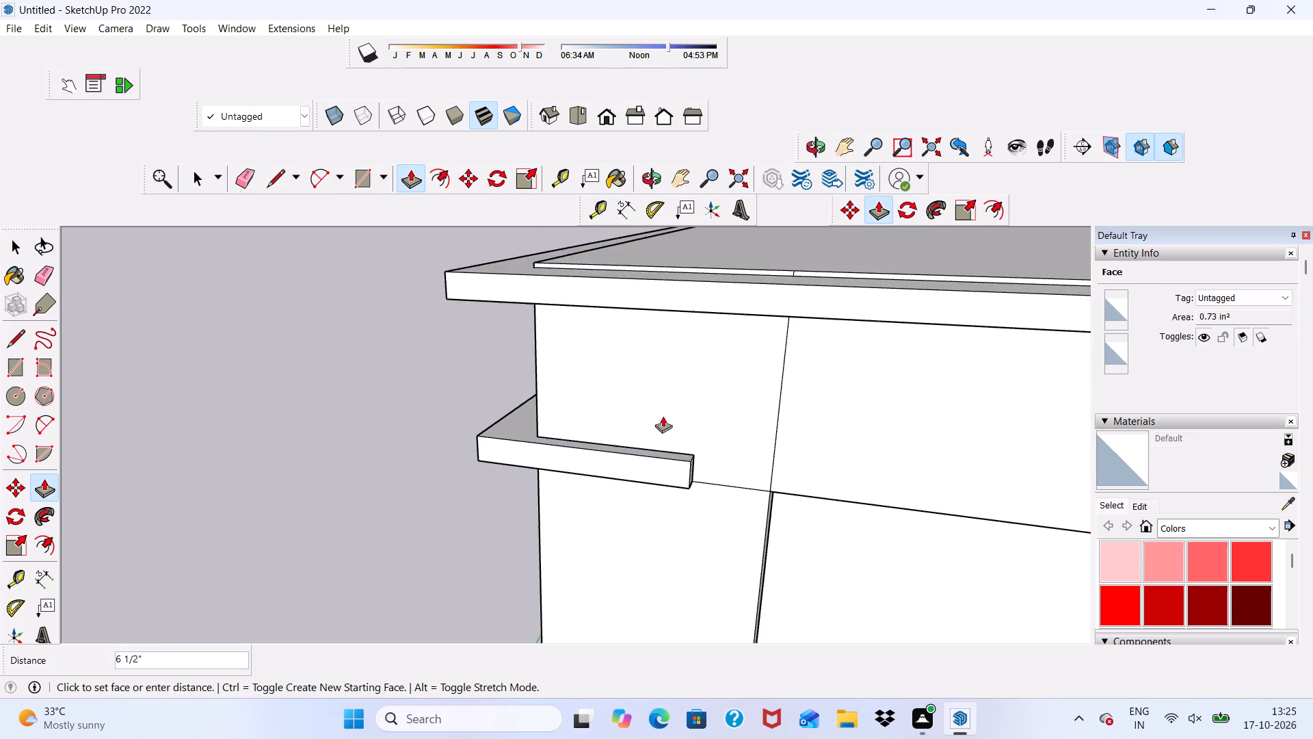
{"action": "scroll", "coordinate": [663, 416], "scroll_direction": "down", "scroll_amount": 4}
{"action": "scroll", "coordinate": [634, 468], "scroll_direction": "up", "scroll_amount": 6}
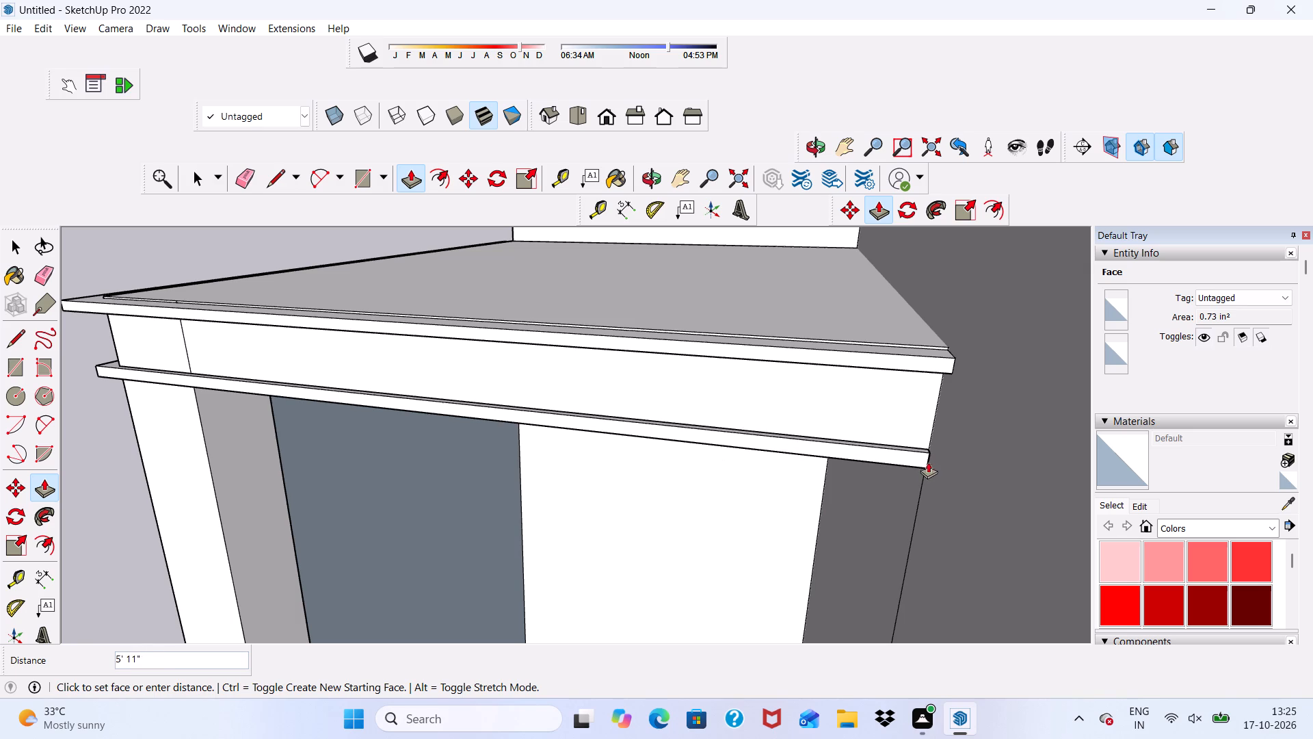
{"action": "left_click", "coordinate": [929, 464]}
Erase the seam lines across the lower ledge's top, outer face and underside beside the corner column.
{"action": "scroll", "coordinate": [604, 417], "scroll_direction": "down", "scroll_amount": 7}
{"action": "middle_click_drag", "start_coordinate": [540, 433], "coordinate": [812, 424]}
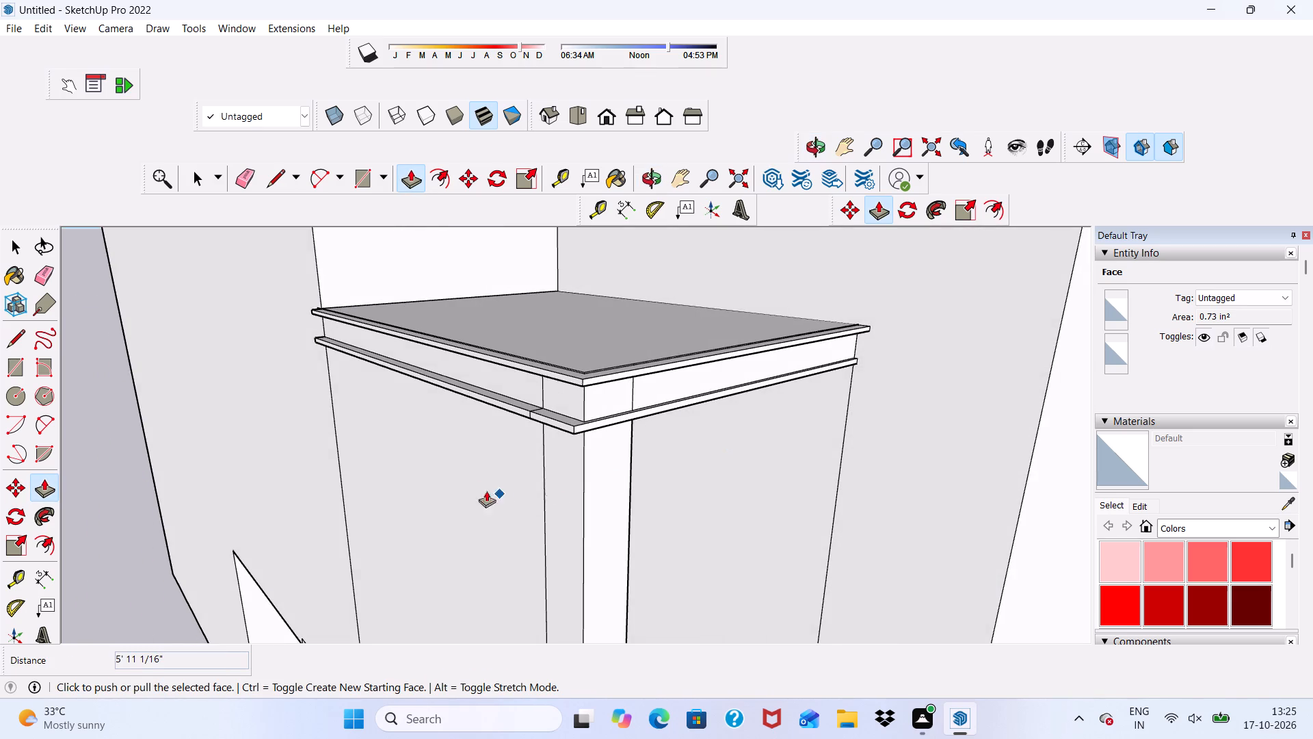
{"action": "scroll", "coordinate": [560, 421], "scroll_direction": "up", "scroll_amount": 6}
{"action": "key", "text": "space"}
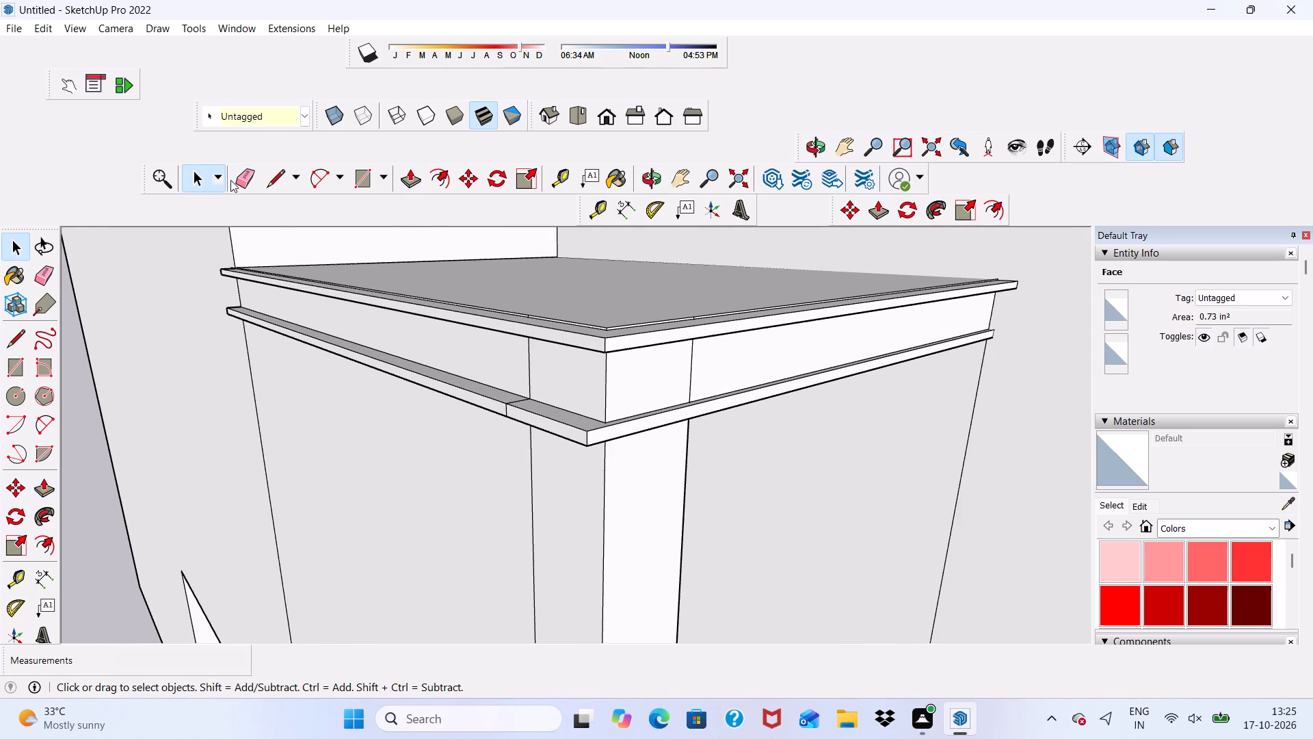
{"action": "left_click", "coordinate": [239, 180]}
{"action": "scroll", "coordinate": [589, 377], "scroll_direction": "up", "scroll_amount": 14}
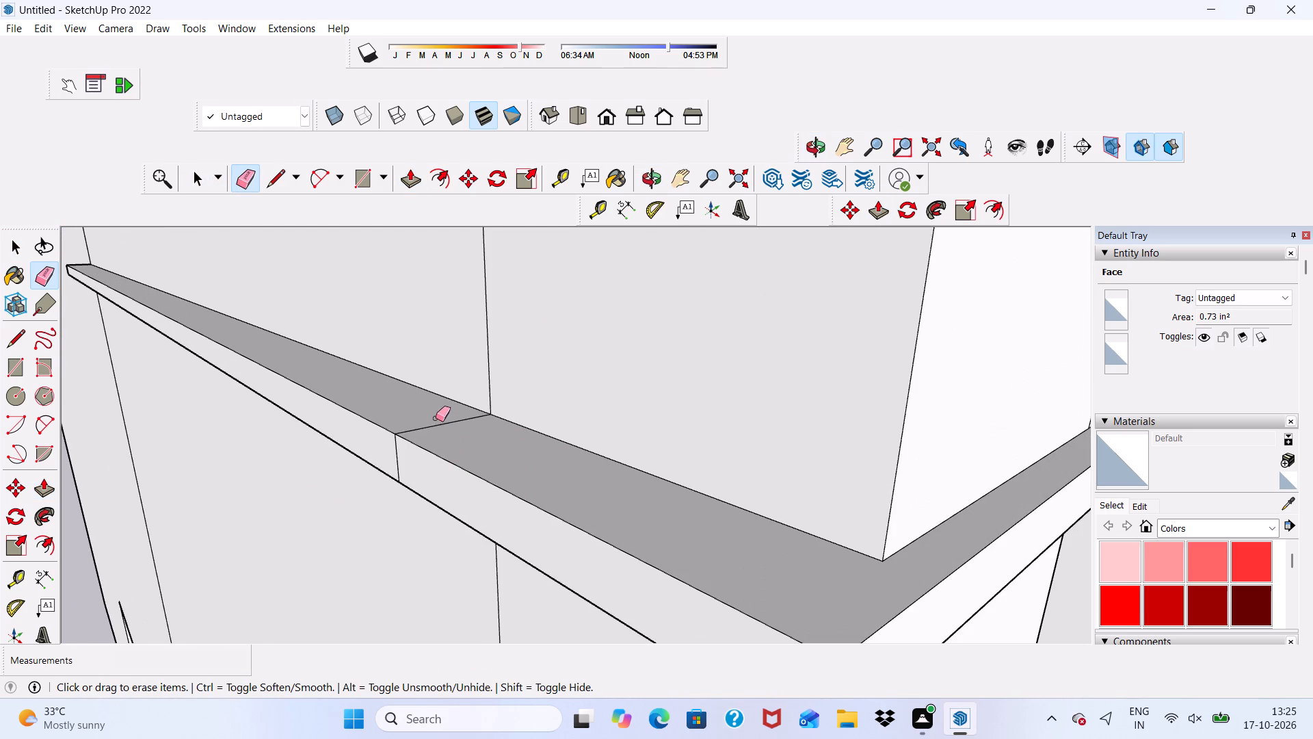
{"action": "left_click_drag", "start_coordinate": [434, 417], "coordinate": [448, 429]}
{"action": "scroll", "coordinate": [413, 463], "scroll_direction": "up", "scroll_amount": 4}
{"action": "left_click", "coordinate": [389, 449]}
{"action": "middle_click_drag", "start_coordinate": [404, 475], "coordinate": [416, 462]}
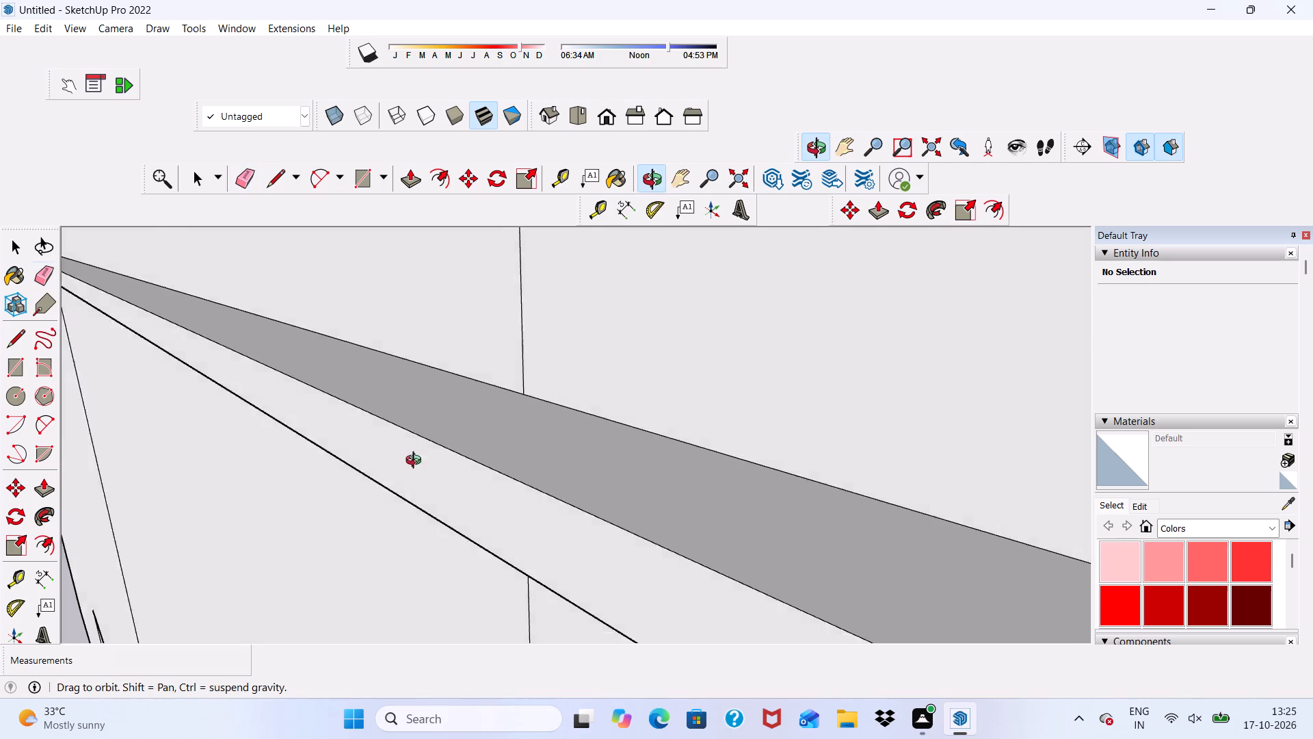
{"action": "middle_click_drag", "start_coordinate": [416, 462], "coordinate": [477, 315]}
{"action": "left_click_drag", "start_coordinate": [439, 435], "coordinate": [441, 447]}
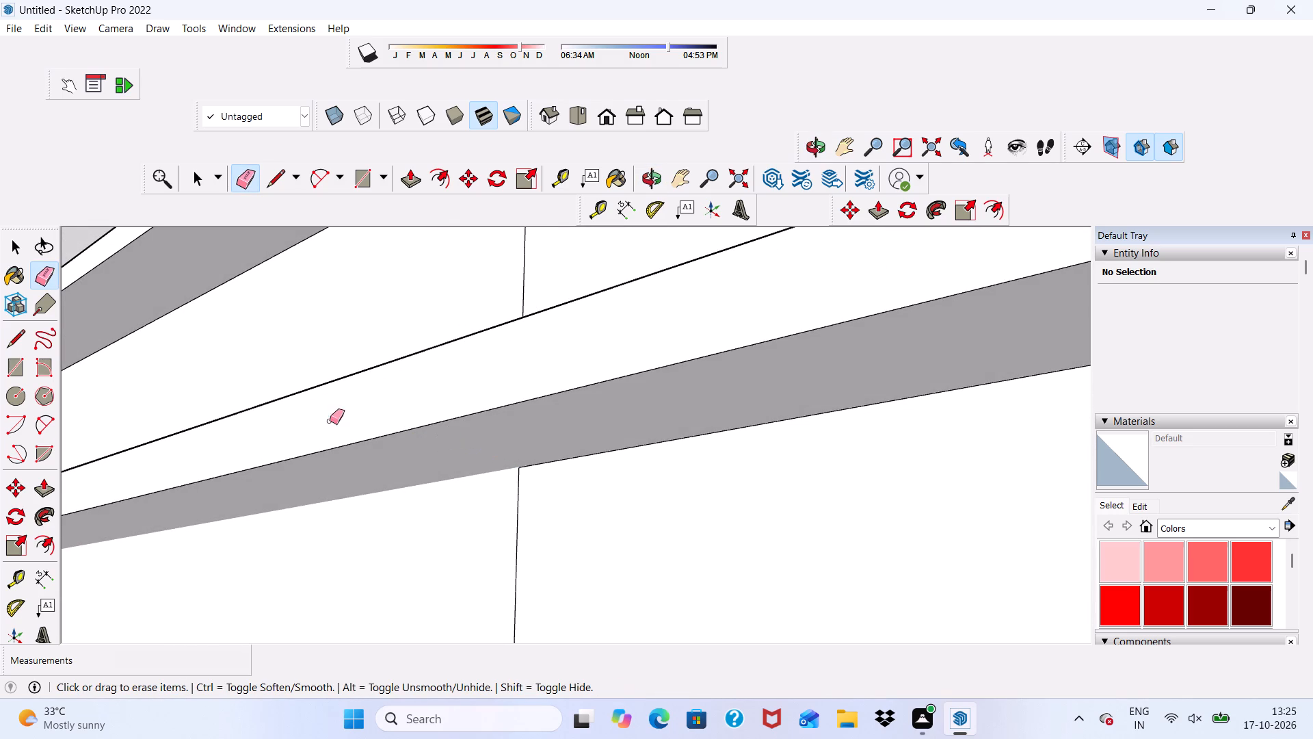
Erase the vertical column lines between the two ledges on both faces of the slab's edge.
{"action": "scroll", "coordinate": [319, 427], "scroll_direction": "down", "scroll_amount": 11}
{"action": "middle_click_drag", "start_coordinate": [373, 474], "coordinate": [294, 584]}
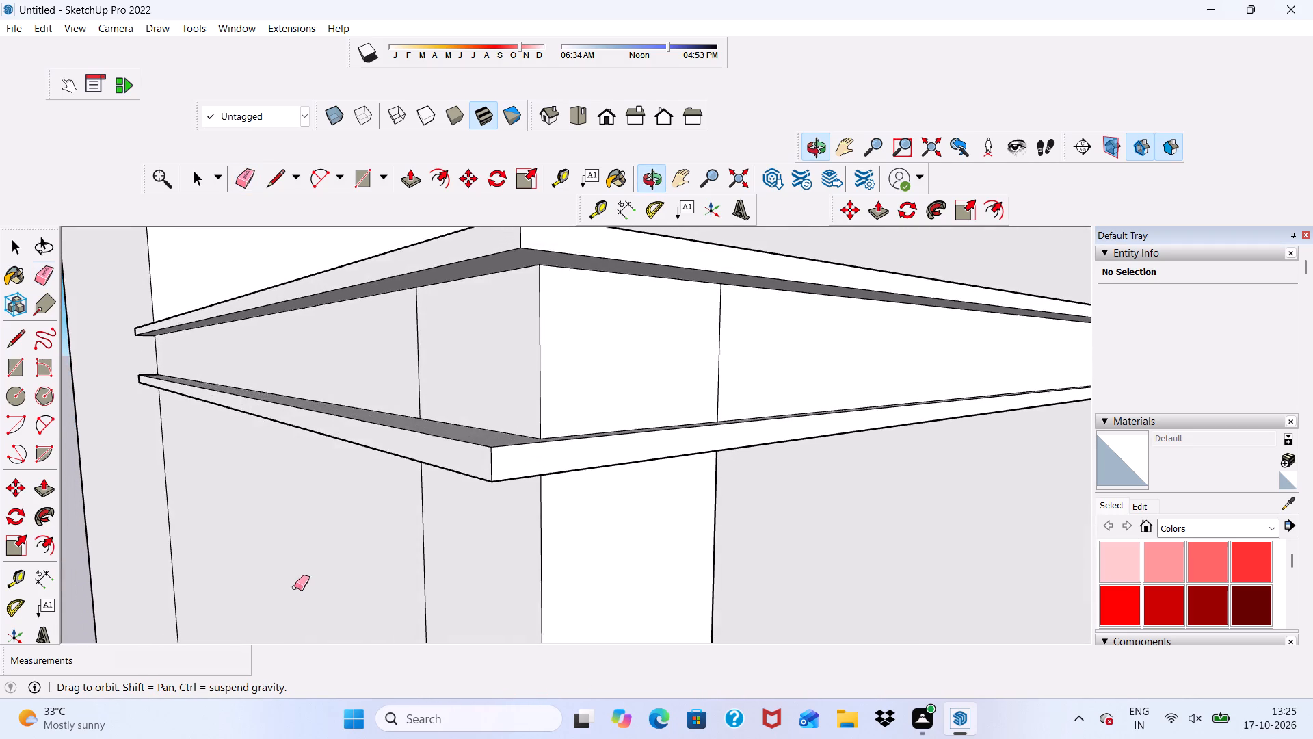
{"action": "scroll", "coordinate": [329, 512], "scroll_direction": "down", "scroll_amount": 5}
{"action": "middle_click_drag", "start_coordinate": [384, 519], "coordinate": [470, 529]}
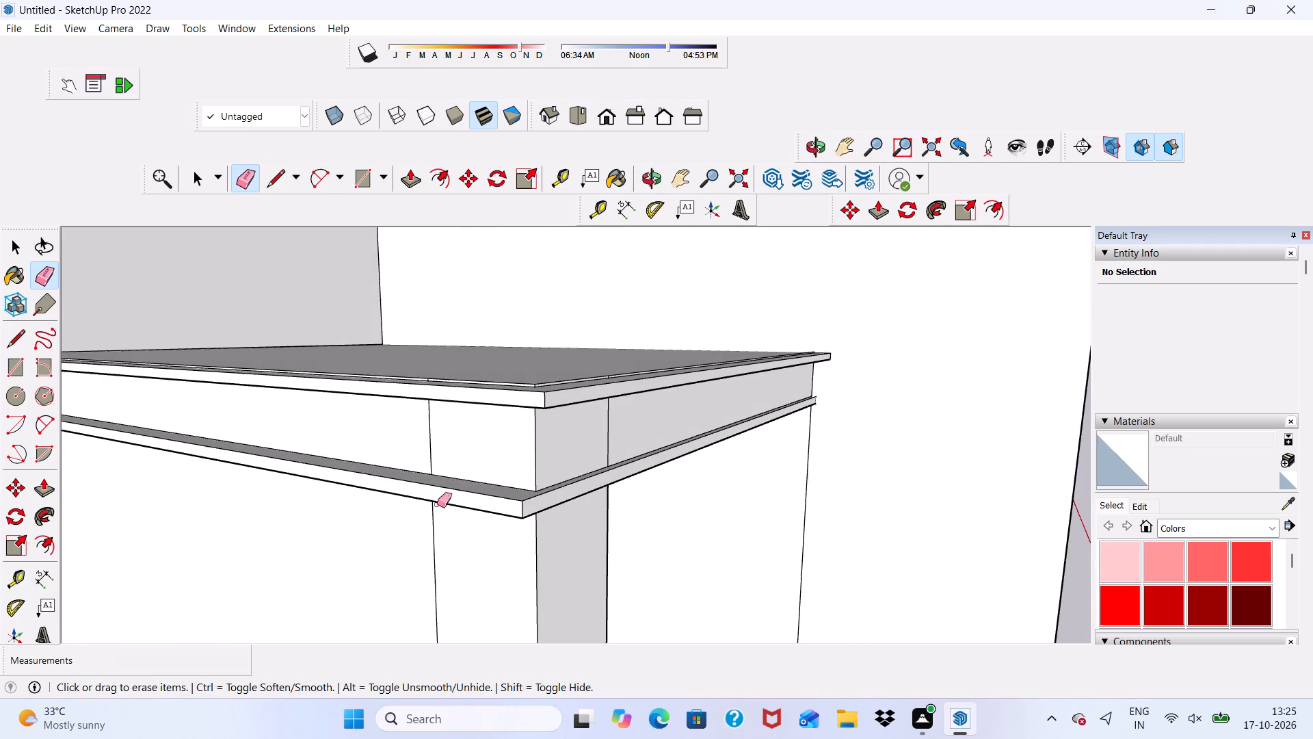
{"action": "scroll", "coordinate": [448, 467], "scroll_direction": "up", "scroll_amount": 6}
{"action": "left_click", "coordinate": [414, 424]}
{"action": "left_click", "coordinate": [410, 415]}
{"action": "left_click", "coordinate": [412, 410]}
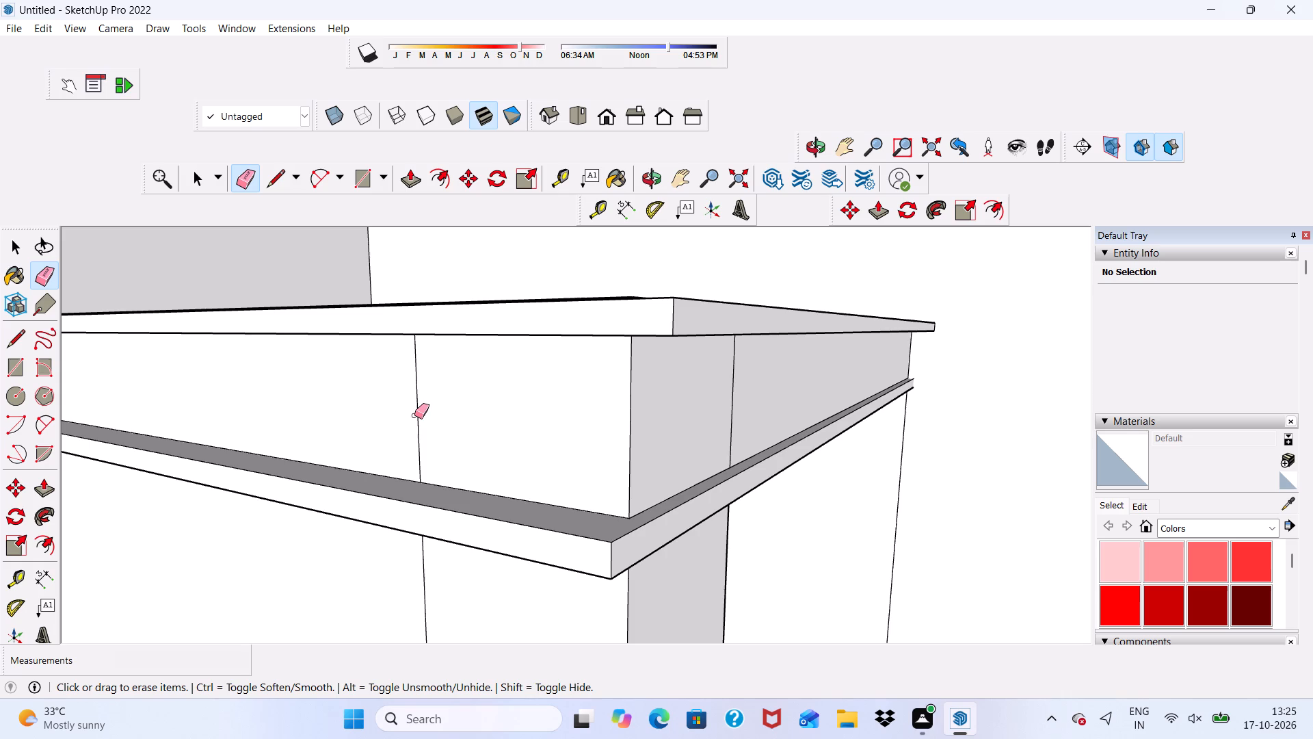
{"action": "left_click_drag", "start_coordinate": [414, 415], "coordinate": [421, 425]}
{"action": "scroll", "coordinate": [289, 432], "scroll_direction": "down", "scroll_amount": 6}
{"action": "middle_click_drag", "start_coordinate": [452, 500], "coordinate": [328, 511]}
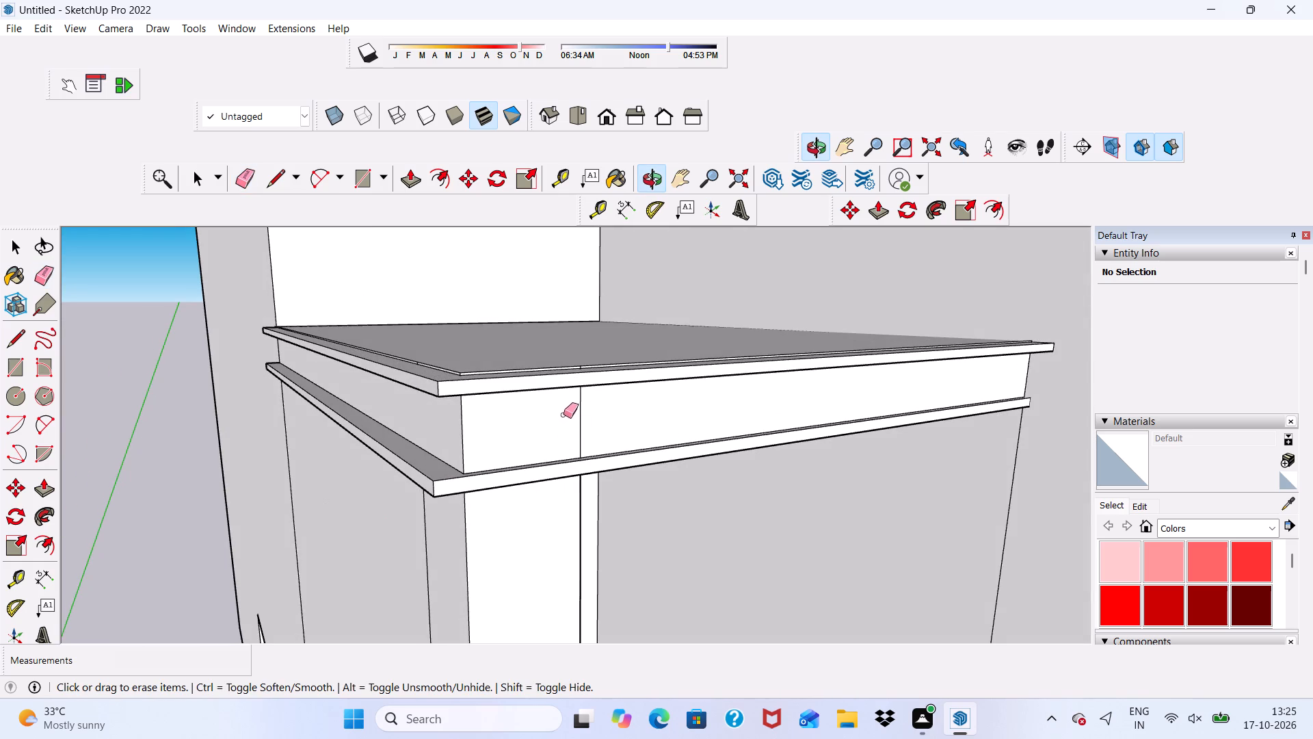
{"action": "left_click_drag", "start_coordinate": [572, 413], "coordinate": [588, 413]}
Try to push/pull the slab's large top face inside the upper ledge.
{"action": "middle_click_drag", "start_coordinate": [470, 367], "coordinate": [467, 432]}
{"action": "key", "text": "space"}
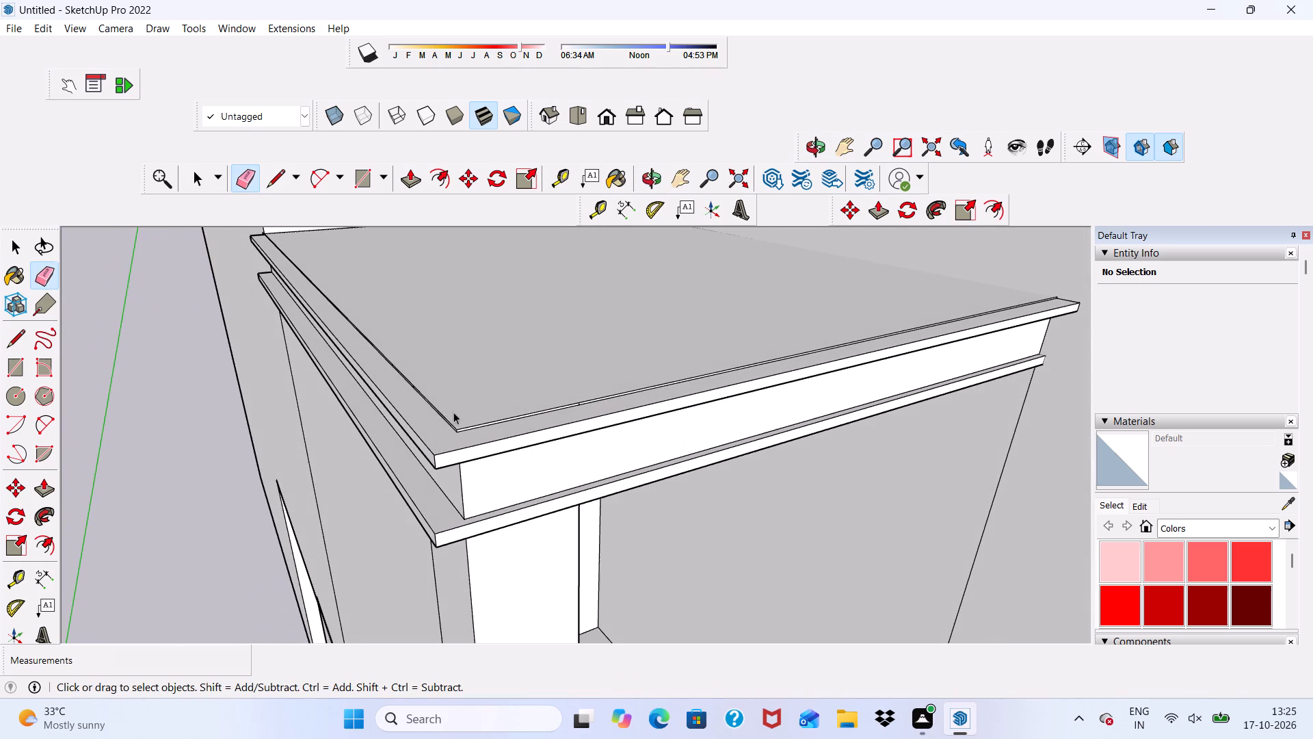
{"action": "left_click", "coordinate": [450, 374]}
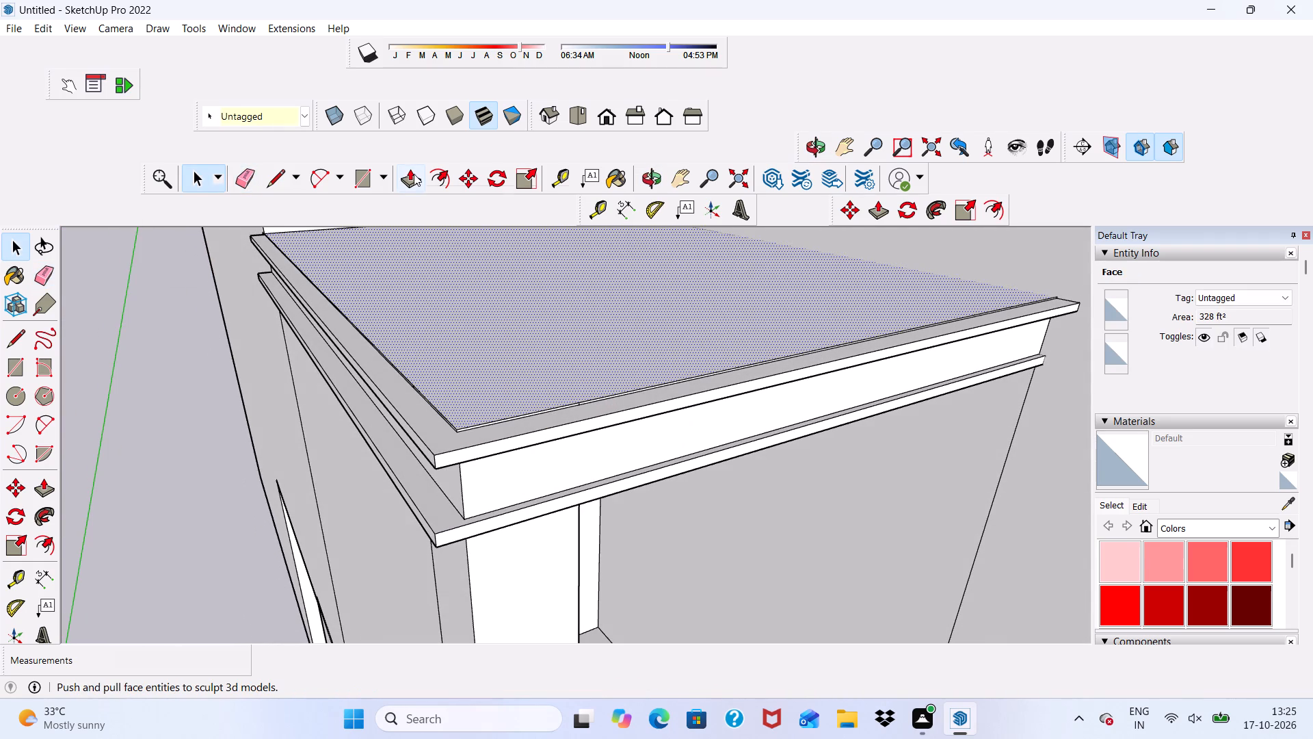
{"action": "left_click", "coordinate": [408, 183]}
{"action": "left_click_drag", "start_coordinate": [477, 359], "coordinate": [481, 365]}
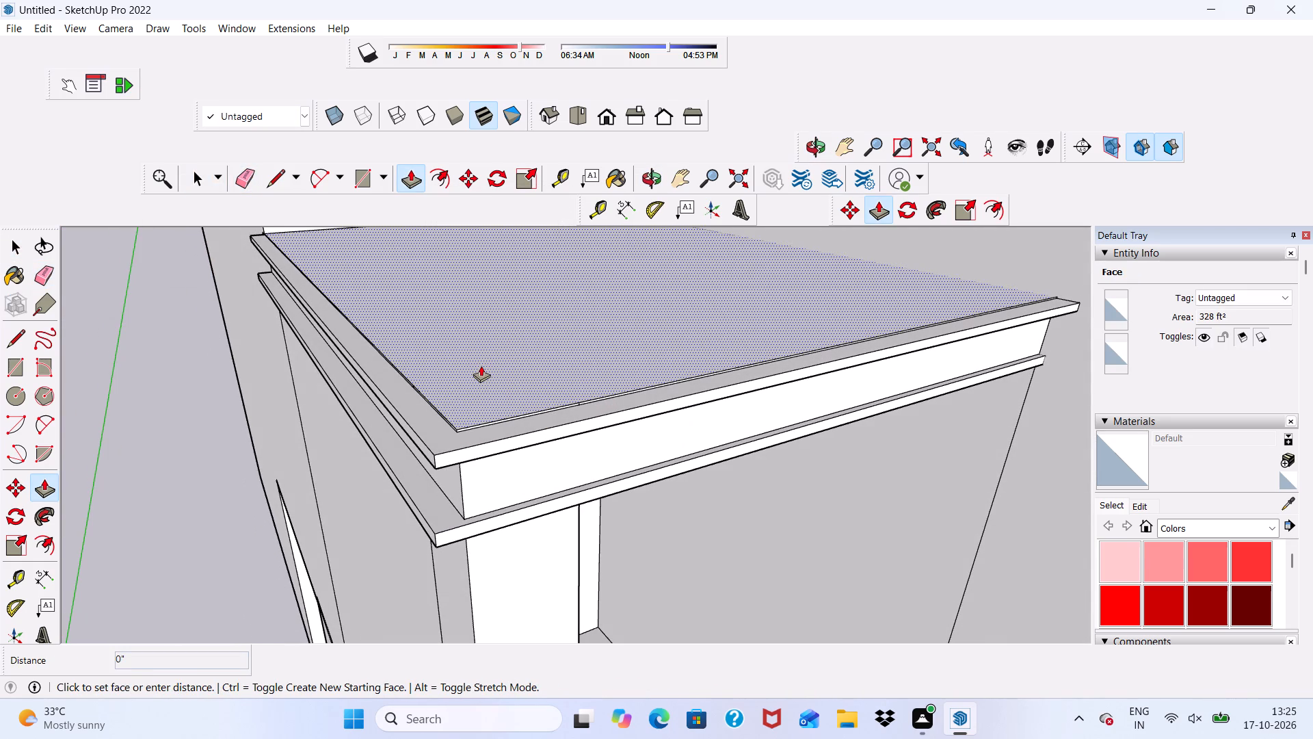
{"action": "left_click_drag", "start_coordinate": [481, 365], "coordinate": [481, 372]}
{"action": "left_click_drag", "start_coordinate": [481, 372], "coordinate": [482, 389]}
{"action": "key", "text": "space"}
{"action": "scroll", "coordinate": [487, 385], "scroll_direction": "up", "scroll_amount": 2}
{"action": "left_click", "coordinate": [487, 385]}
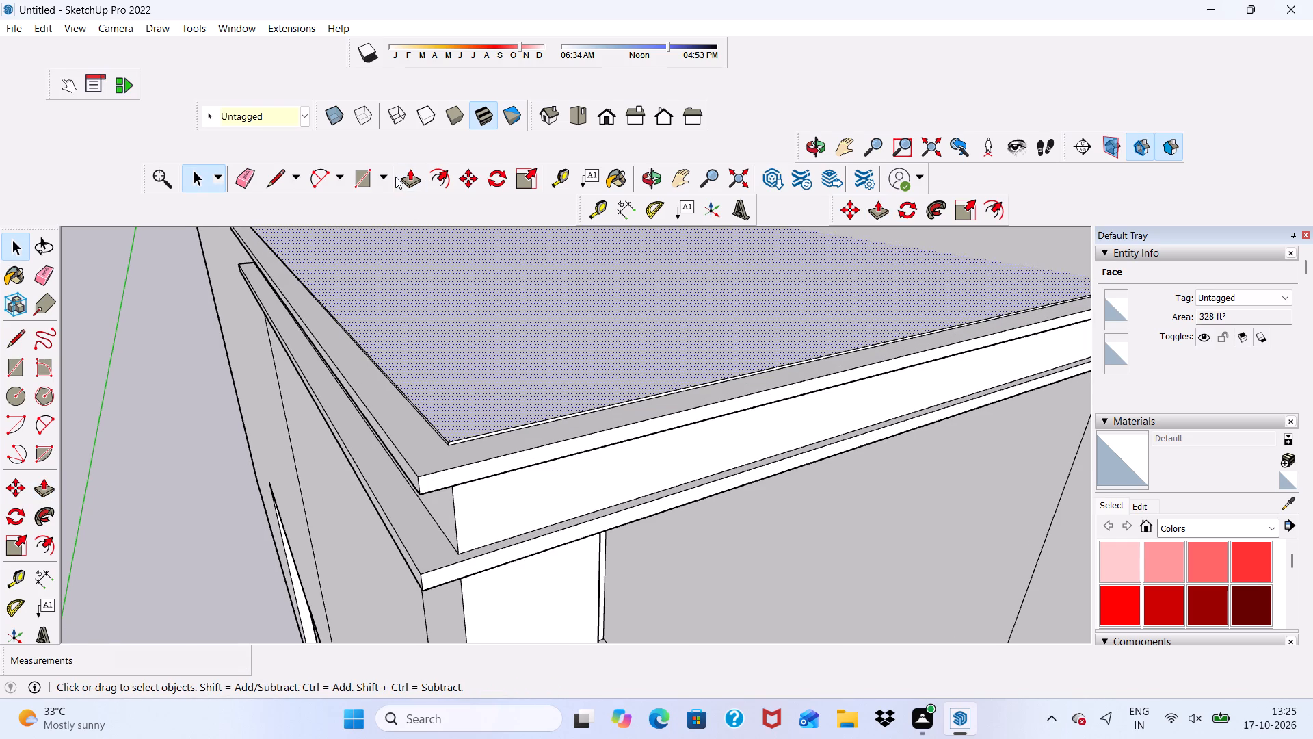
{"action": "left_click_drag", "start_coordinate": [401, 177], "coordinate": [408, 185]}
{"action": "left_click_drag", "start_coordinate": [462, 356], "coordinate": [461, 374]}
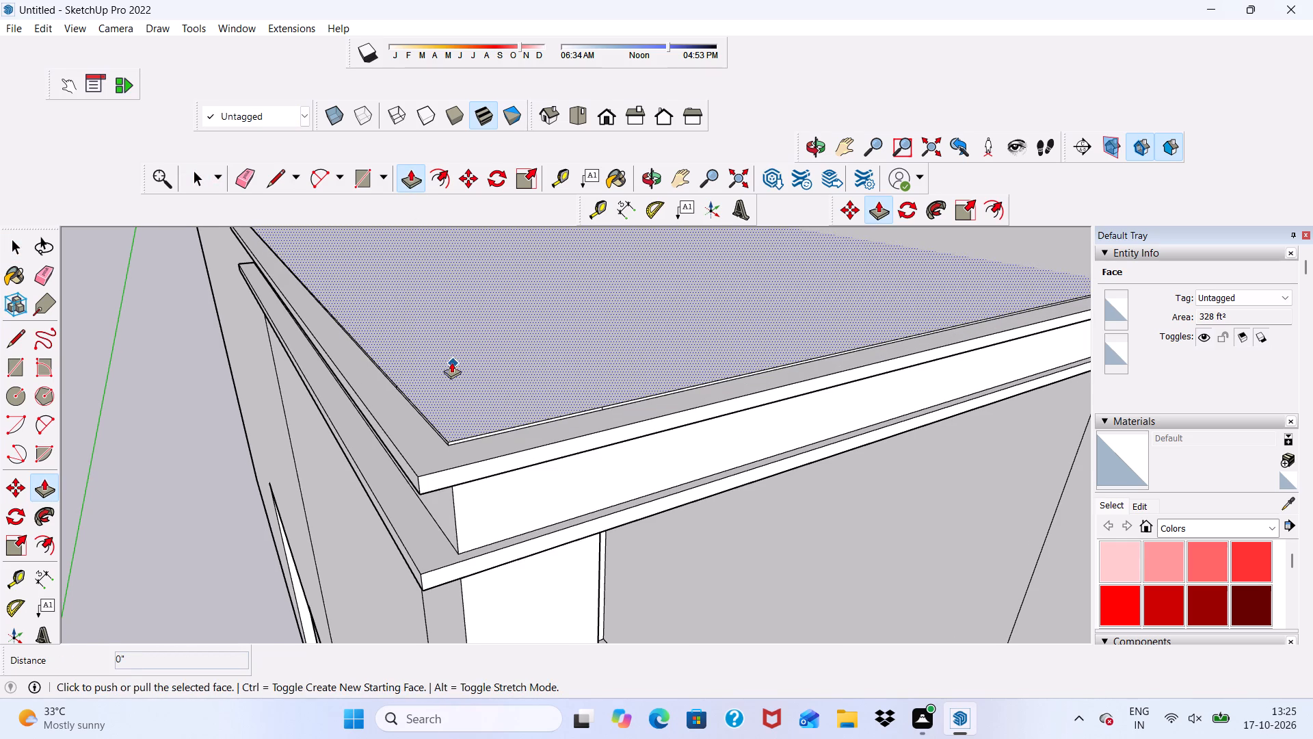
Examine the slab's ledges, the corner column and the slab's top face from several sides of the house.
{"action": "scroll", "coordinate": [461, 376], "scroll_direction": "down", "scroll_amount": 6}
{"action": "middle_click_drag", "start_coordinate": [531, 491], "coordinate": [579, 383]}
{"action": "scroll", "coordinate": [579, 383], "scroll_direction": "up", "scroll_amount": 1}
{"action": "scroll", "coordinate": [563, 406], "scroll_direction": "down", "scroll_amount": 5}
{"action": "key", "text": "space"}
{"action": "middle_click_drag", "start_coordinate": [492, 489], "coordinate": [603, 452]}
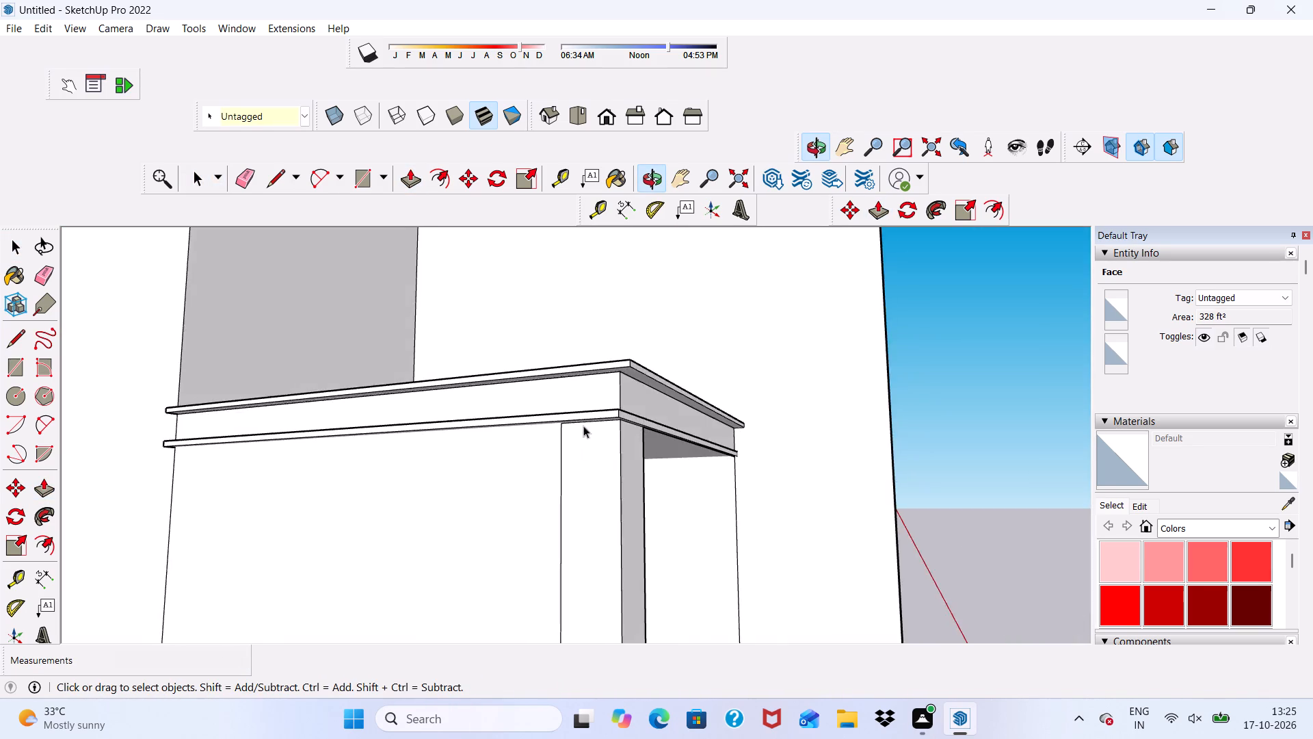
{"action": "scroll", "coordinate": [573, 413], "scroll_direction": "down", "scroll_amount": 10}
{"action": "middle_click_drag", "start_coordinate": [626, 491], "coordinate": [437, 639]}
{"action": "scroll", "coordinate": [353, 502], "scroll_direction": "down", "scroll_amount": 7}
{"action": "middle_click_drag", "start_coordinate": [321, 465], "coordinate": [321, 458]}
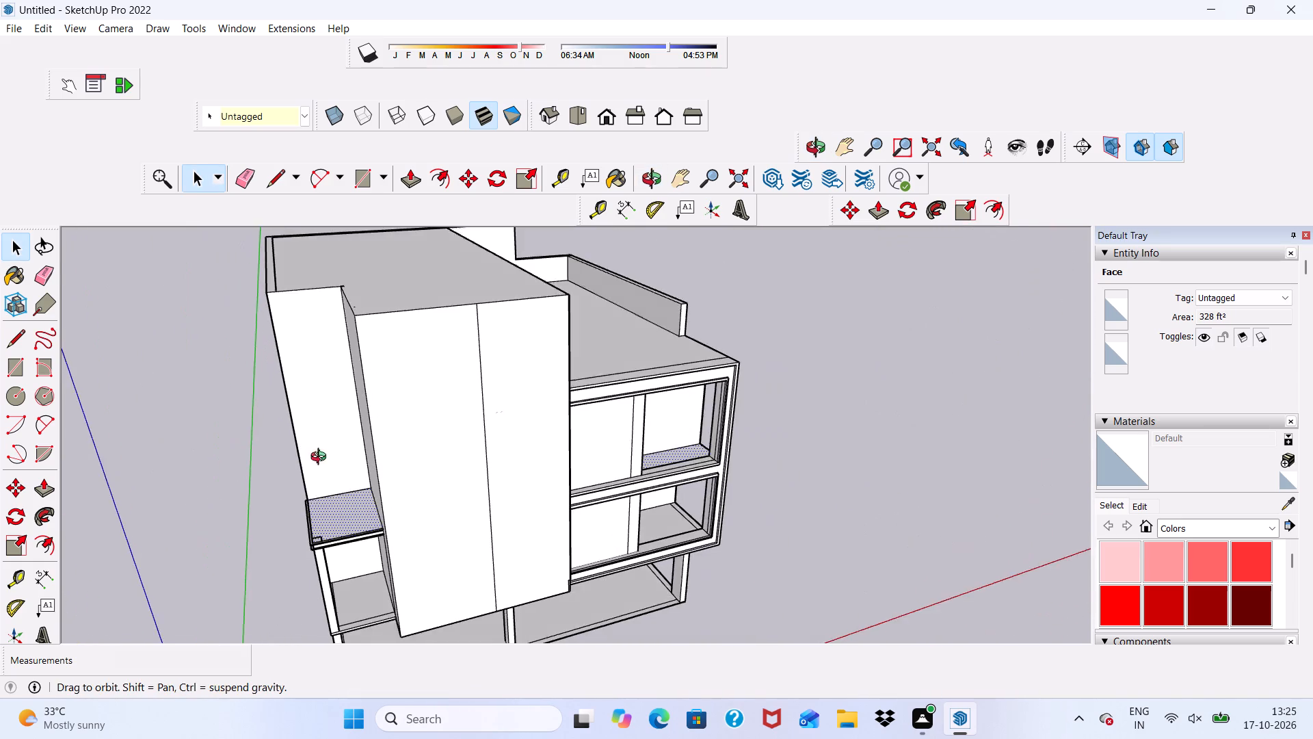
{"action": "middle_click_drag", "start_coordinate": [321, 458], "coordinate": [325, 429]}
{"action": "scroll", "coordinate": [202, 664], "scroll_direction": "up", "scroll_amount": 5}
{"action": "scroll", "coordinate": [299, 494], "scroll_direction": "up", "scroll_amount": 11}
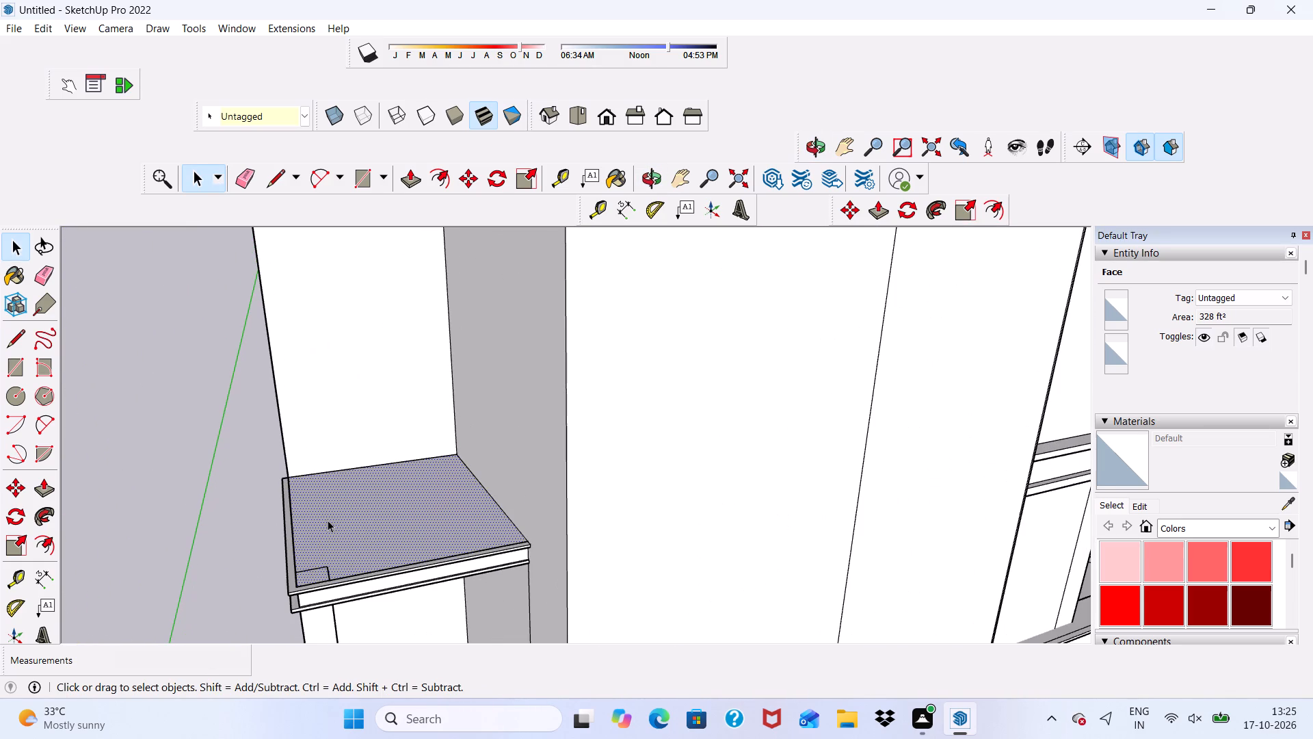
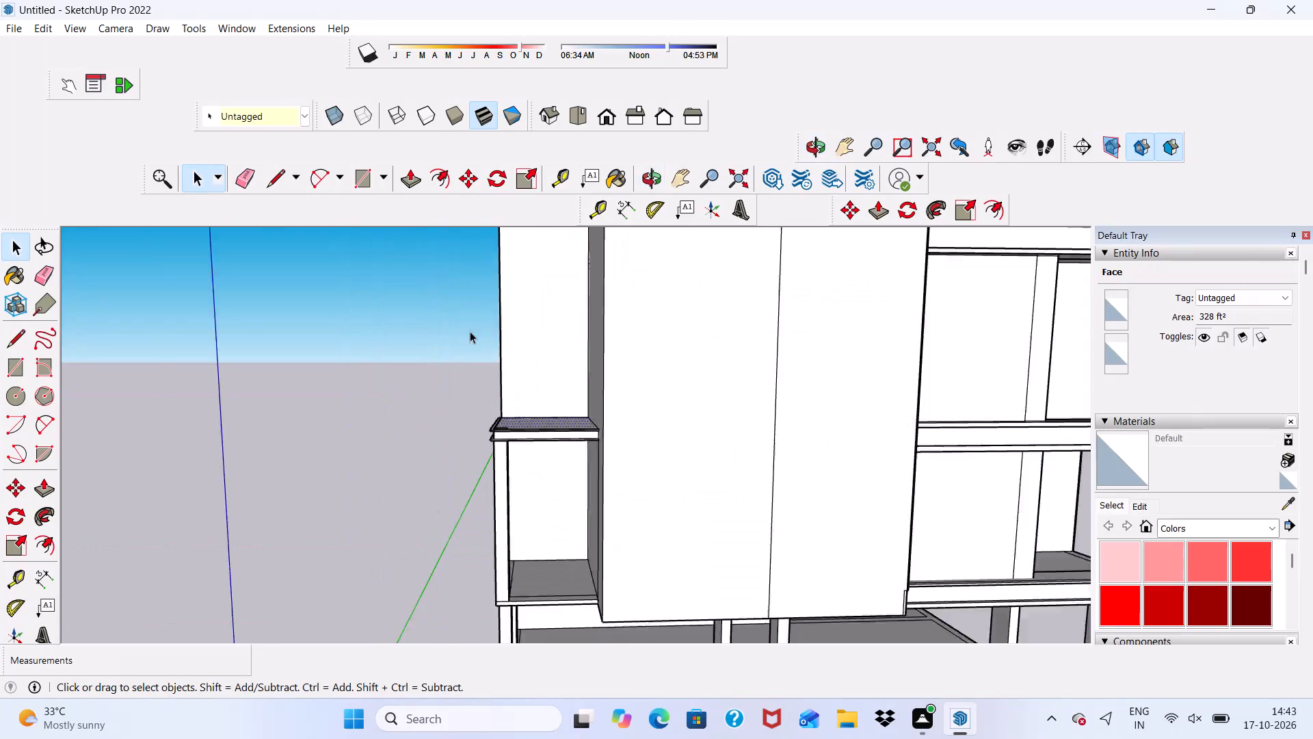
Examine the upper side slab's ledges and top face from above and below.
{"action": "middle_click_drag", "start_coordinate": [516, 459], "coordinate": [600, 478]}
{"action": "left_click", "coordinate": [274, 404]}
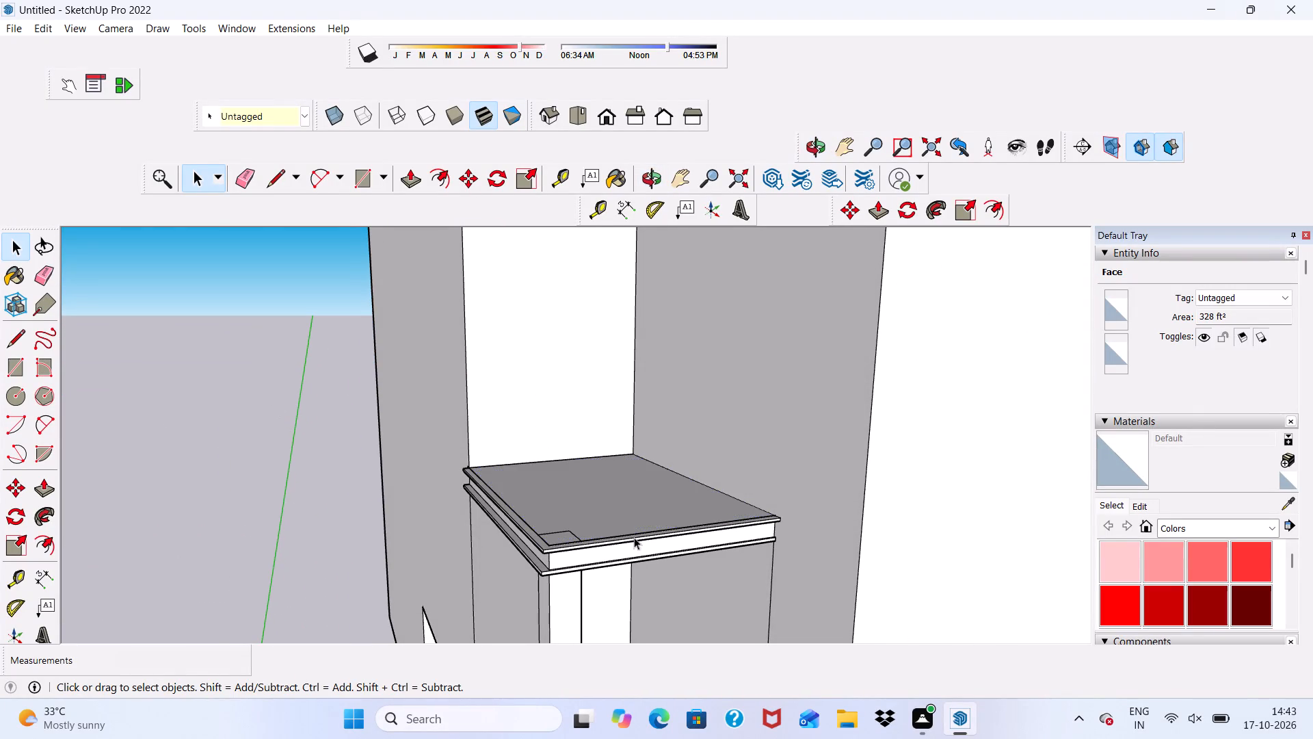
{"action": "scroll", "coordinate": [634, 547], "scroll_direction": "up", "scroll_amount": 5}
{"action": "scroll", "coordinate": [590, 436], "scroll_direction": "down", "scroll_amount": 9}
{"action": "middle_click_drag", "start_coordinate": [592, 447], "coordinate": [526, 352]}
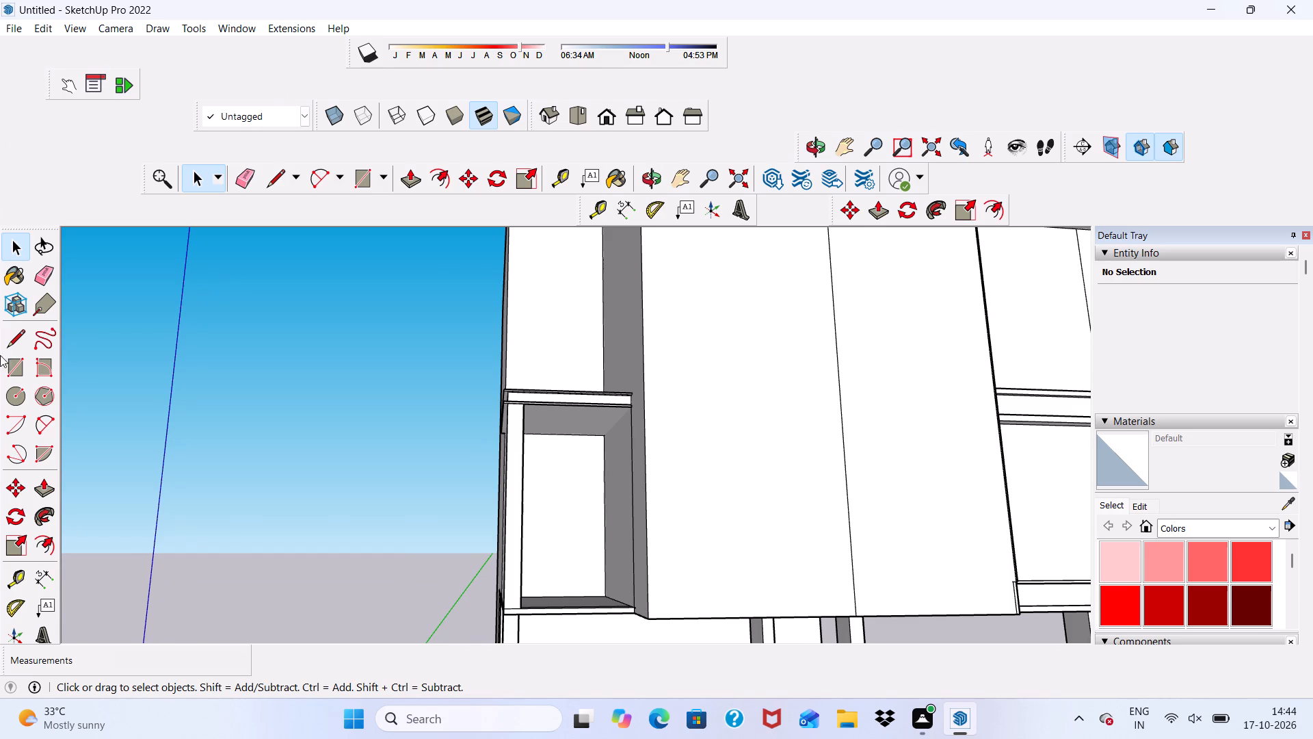
{"action": "scroll", "coordinate": [447, 608], "scroll_direction": "down", "scroll_amount": 2}
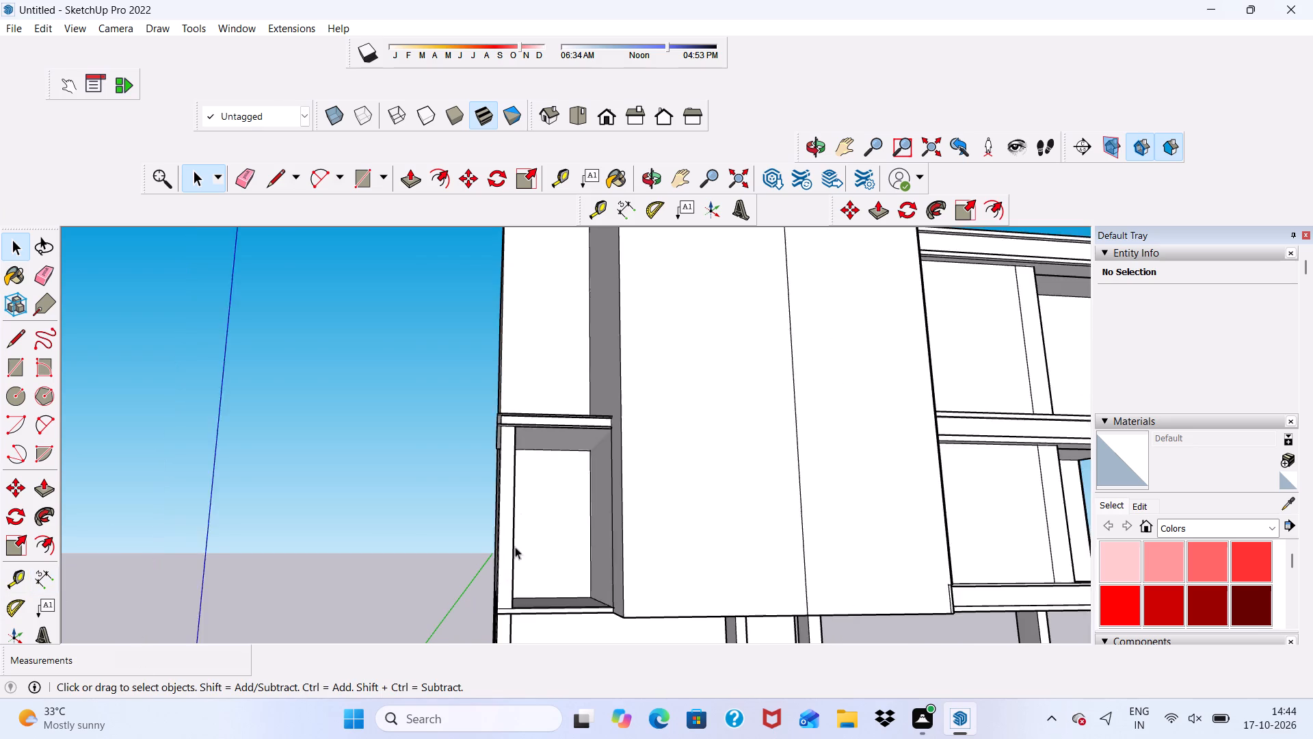
{"action": "scroll", "coordinate": [515, 547], "scroll_direction": "down", "scroll_amount": 3}
{"action": "middle_click_drag", "start_coordinate": [640, 452], "coordinate": [638, 534]}
{"action": "scroll", "coordinate": [583, 373], "scroll_direction": "up", "scroll_amount": 5}
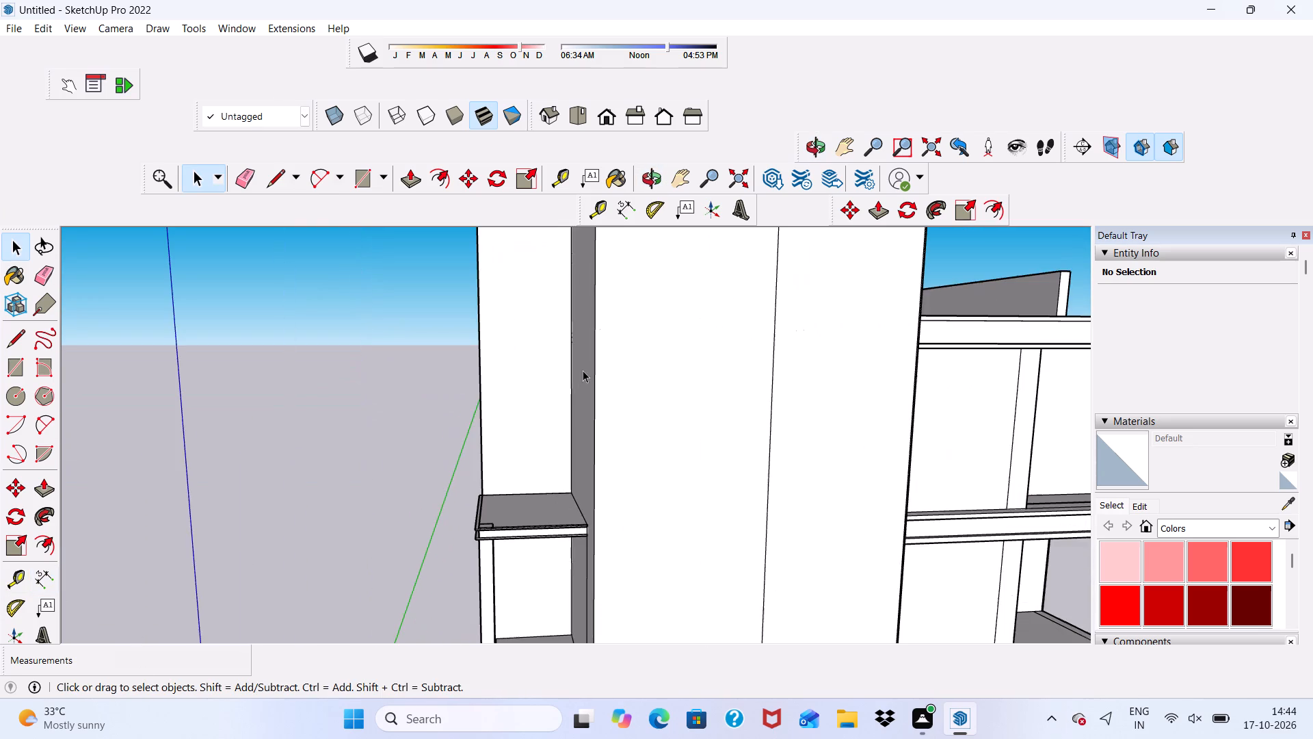
{"action": "scroll", "coordinate": [467, 541], "scroll_direction": "up", "scroll_amount": 7}
{"action": "scroll", "coordinate": [481, 431], "scroll_direction": "down", "scroll_amount": 5}
{"action": "middle_click_drag", "start_coordinate": [490, 441], "coordinate": [492, 562]}
{"action": "scroll", "coordinate": [490, 564], "scroll_direction": "up", "scroll_amount": 12}
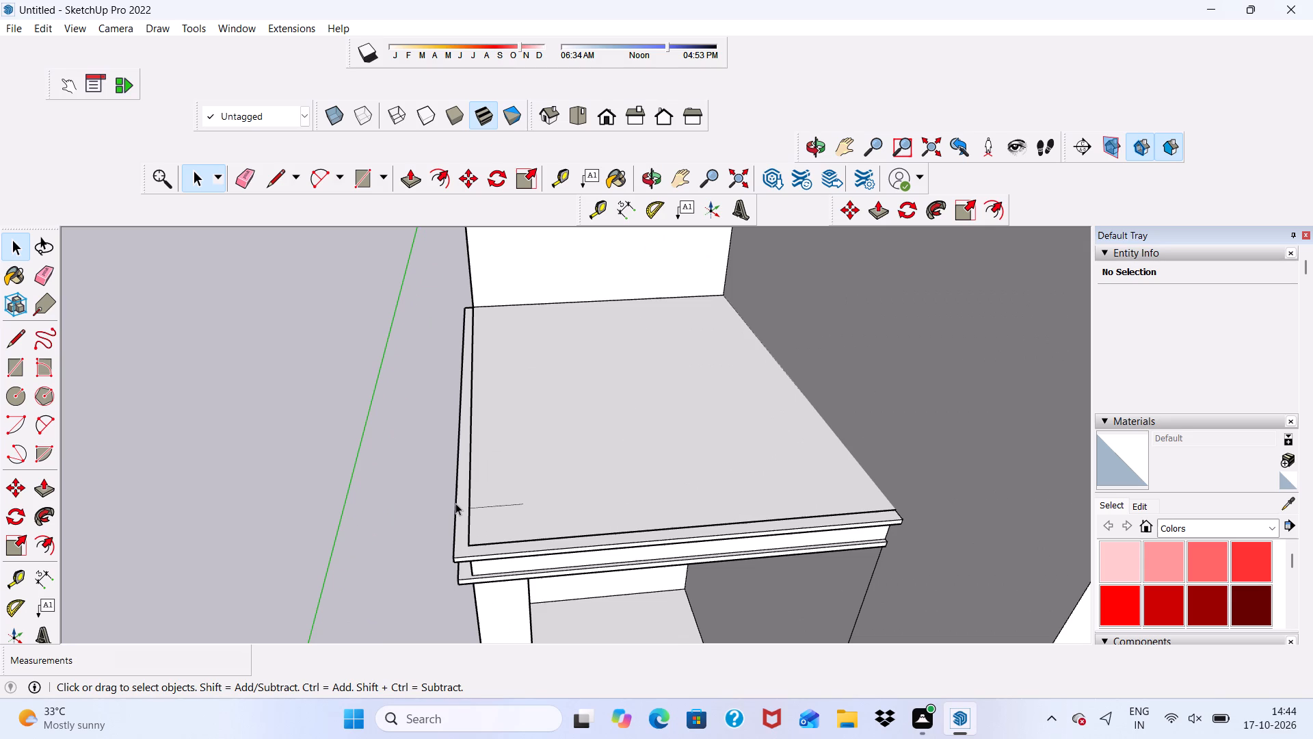
{"action": "scroll", "coordinate": [592, 396], "scroll_direction": "down", "scroll_amount": 2}
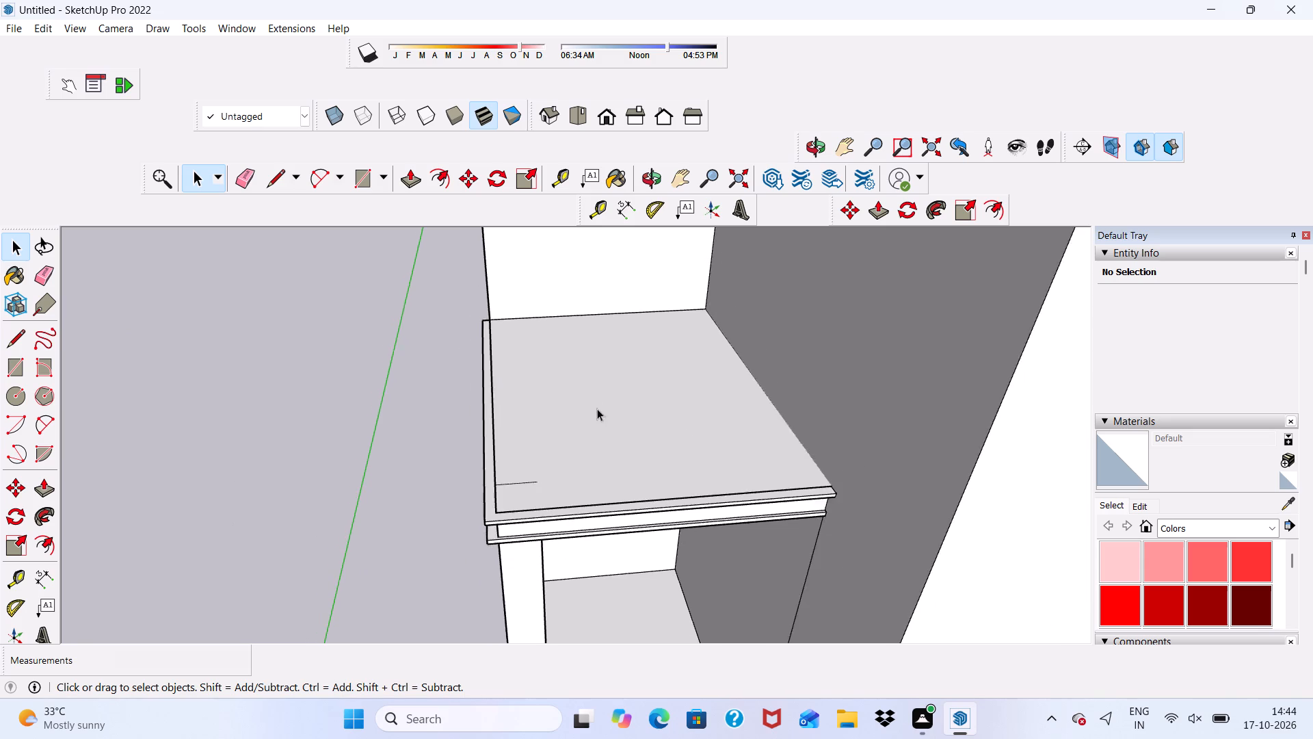
Draw a rectangle about 10 7/16" by 8 13/16" on the slab's top face, at the outer corner inside the upper ledge.
{"action": "middle_click_drag", "start_coordinate": [629, 458], "coordinate": [728, 391]}
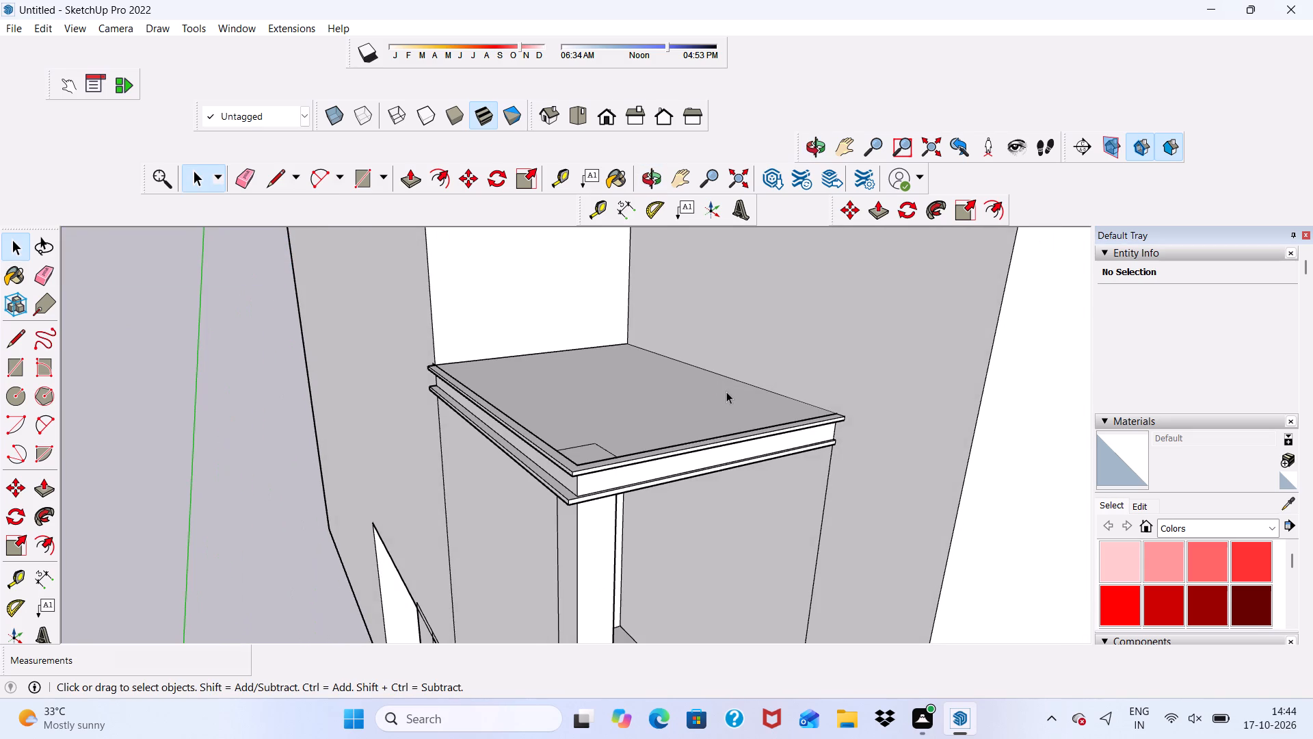
{"action": "middle_click_drag", "start_coordinate": [650, 423], "coordinate": [622, 452]}
{"action": "left_click", "coordinate": [563, 473]}
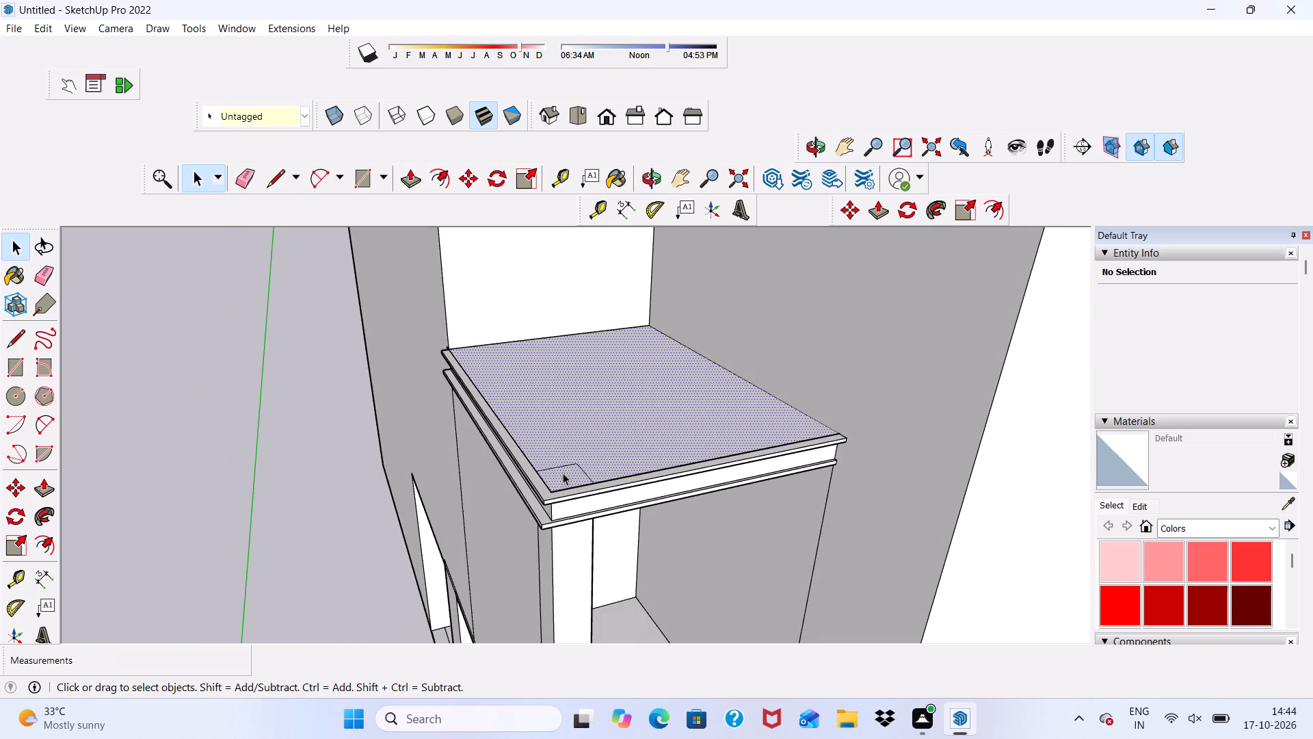
{"action": "left_click", "coordinate": [364, 179]}
{"action": "scroll", "coordinate": [574, 482], "scroll_direction": "up", "scroll_amount": 2}
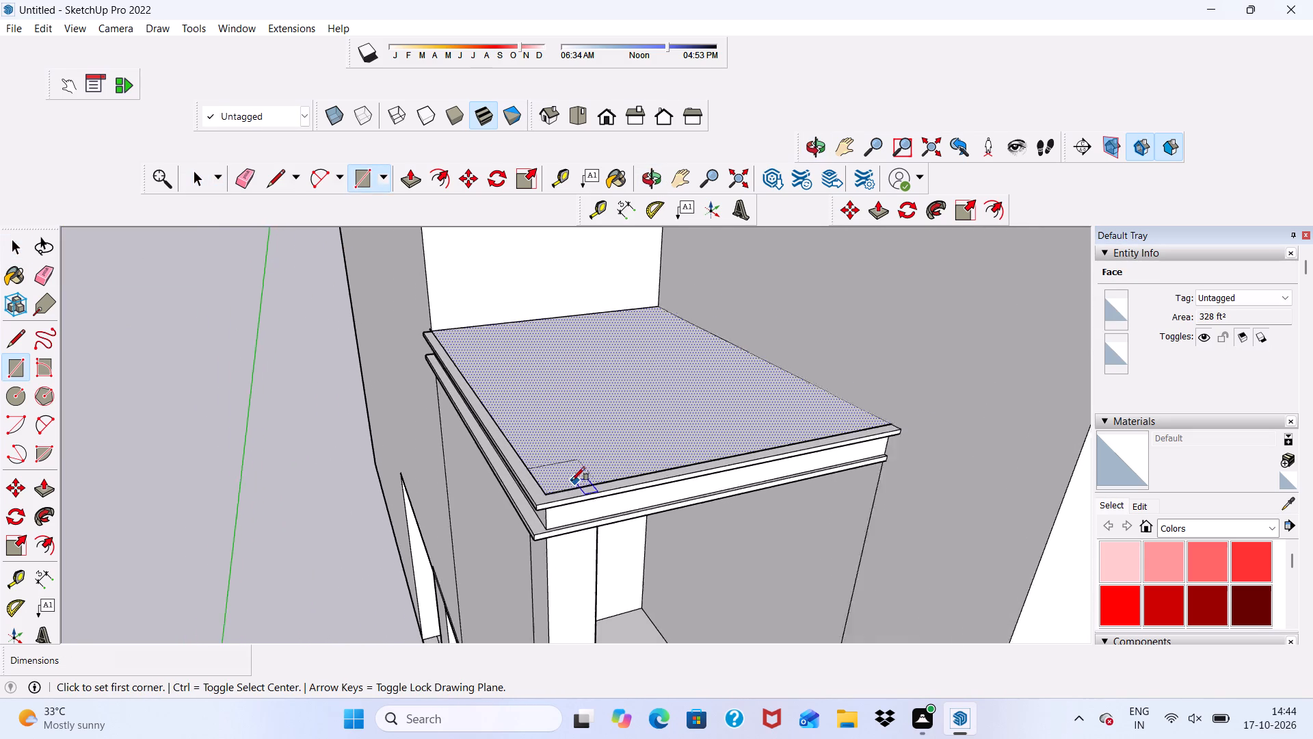
{"action": "scroll", "coordinate": [572, 480], "scroll_direction": "up", "scroll_amount": 7}
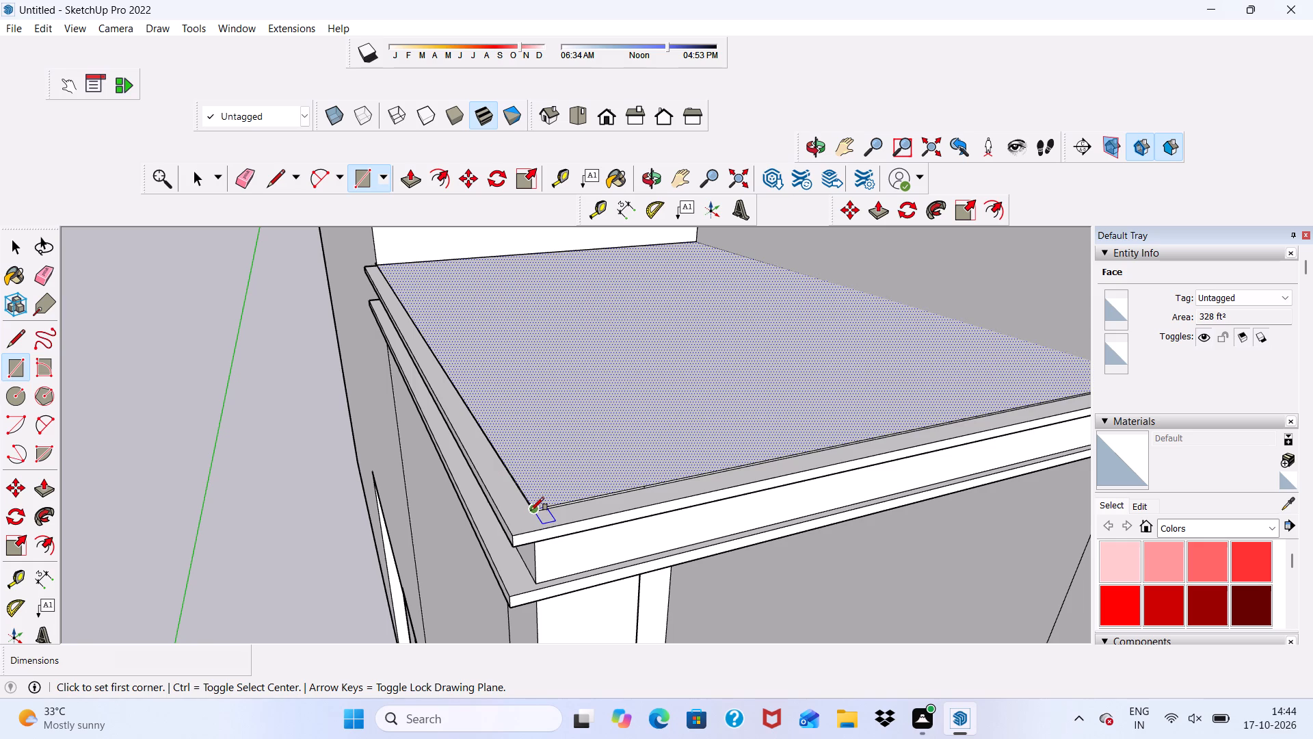
{"action": "left_click", "coordinate": [531, 510]}
{"action": "left_click", "coordinate": [589, 432]}
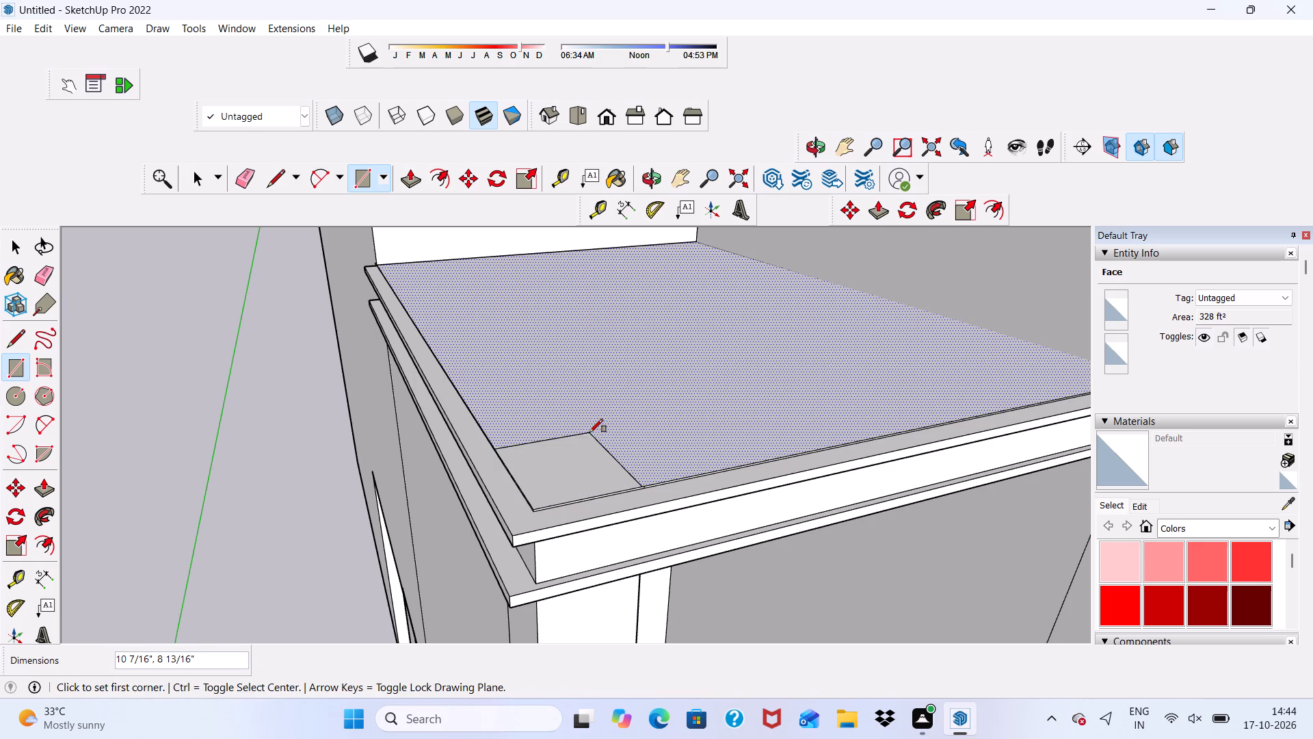
Push/pull the small corner rectangle up 10' into a column standing on the slab.
{"action": "key", "text": "space"}
{"action": "left_click", "coordinate": [564, 448]}
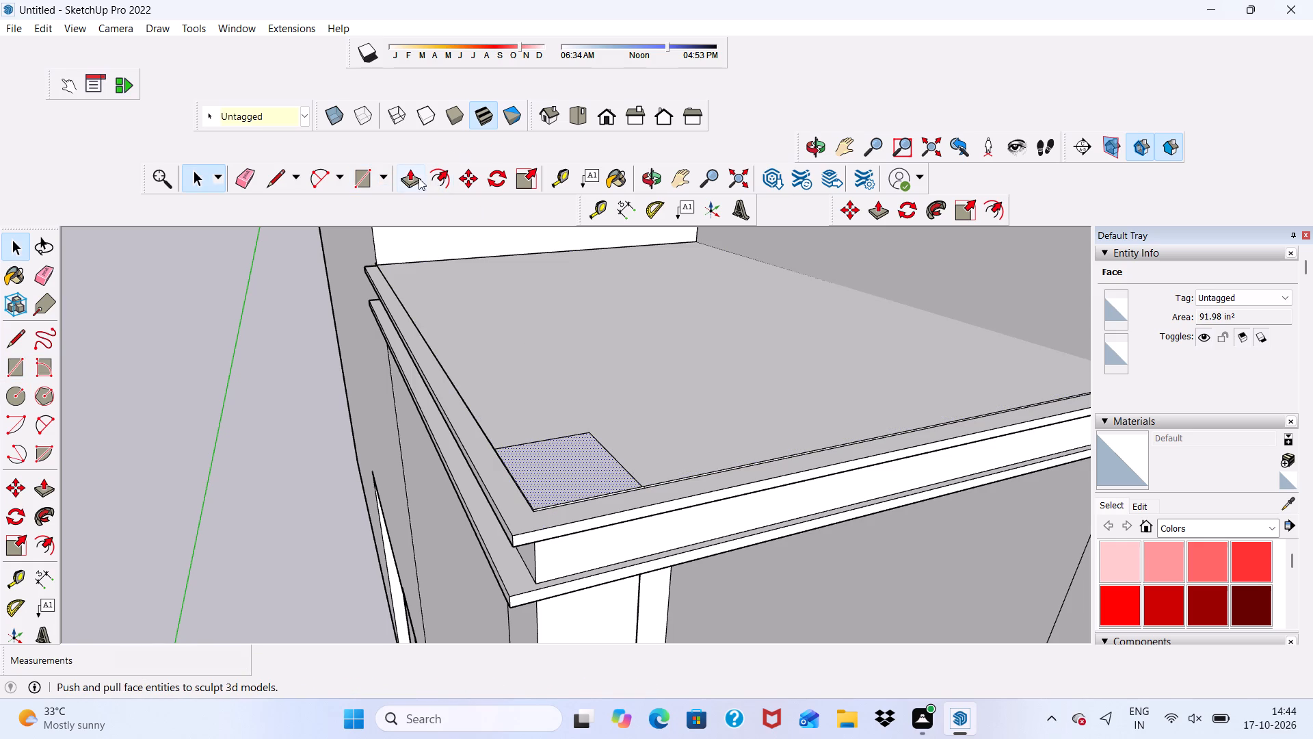
{"action": "left_click", "coordinate": [405, 176]}
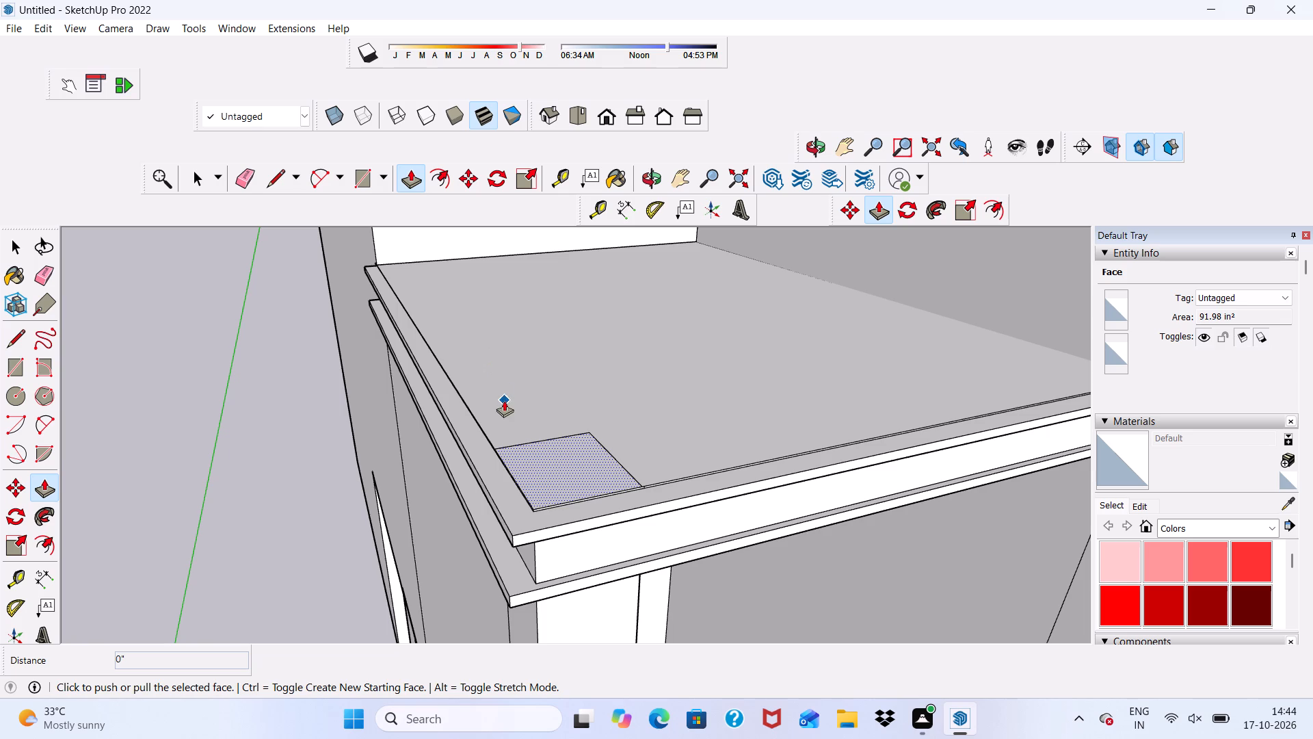
{"action": "left_click", "coordinate": [560, 468]}
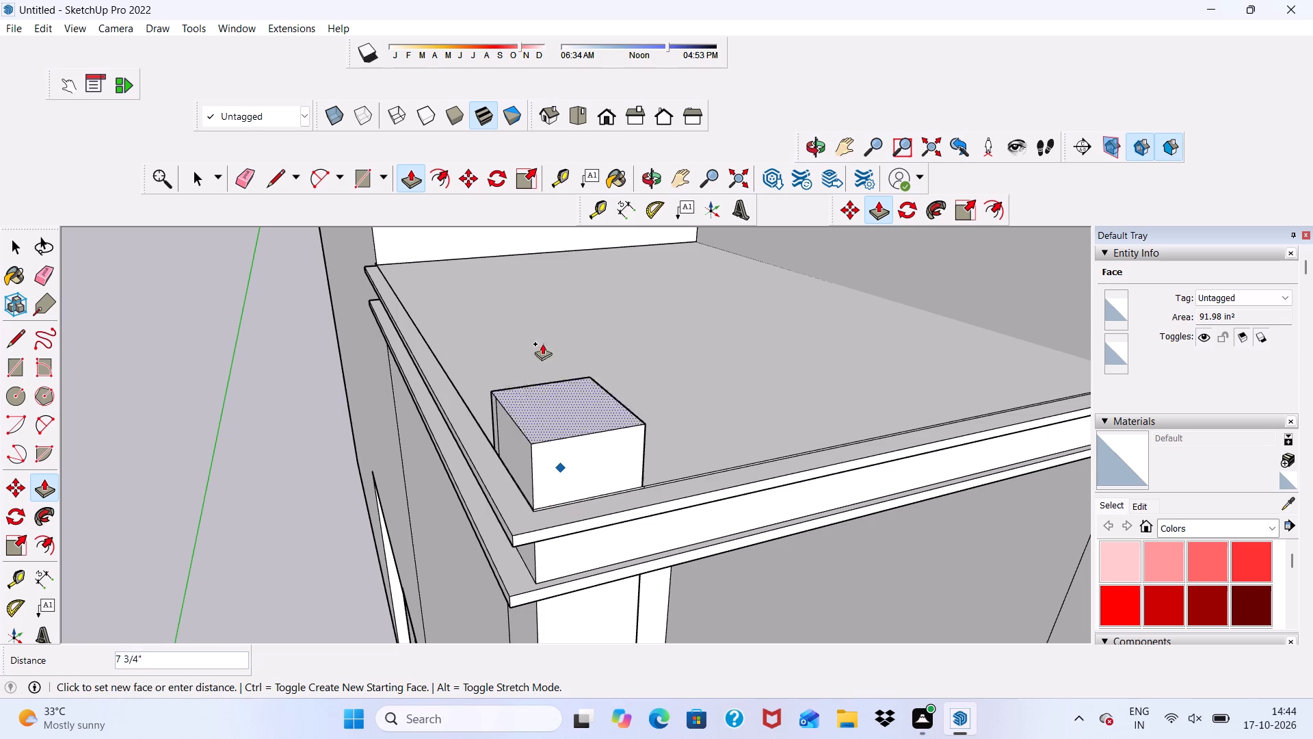
{"action": "type", "text": "10'"}
{"action": "key", "text": "Return"}
{"action": "scroll", "coordinate": [509, 359], "scroll_direction": "down", "scroll_amount": 3}
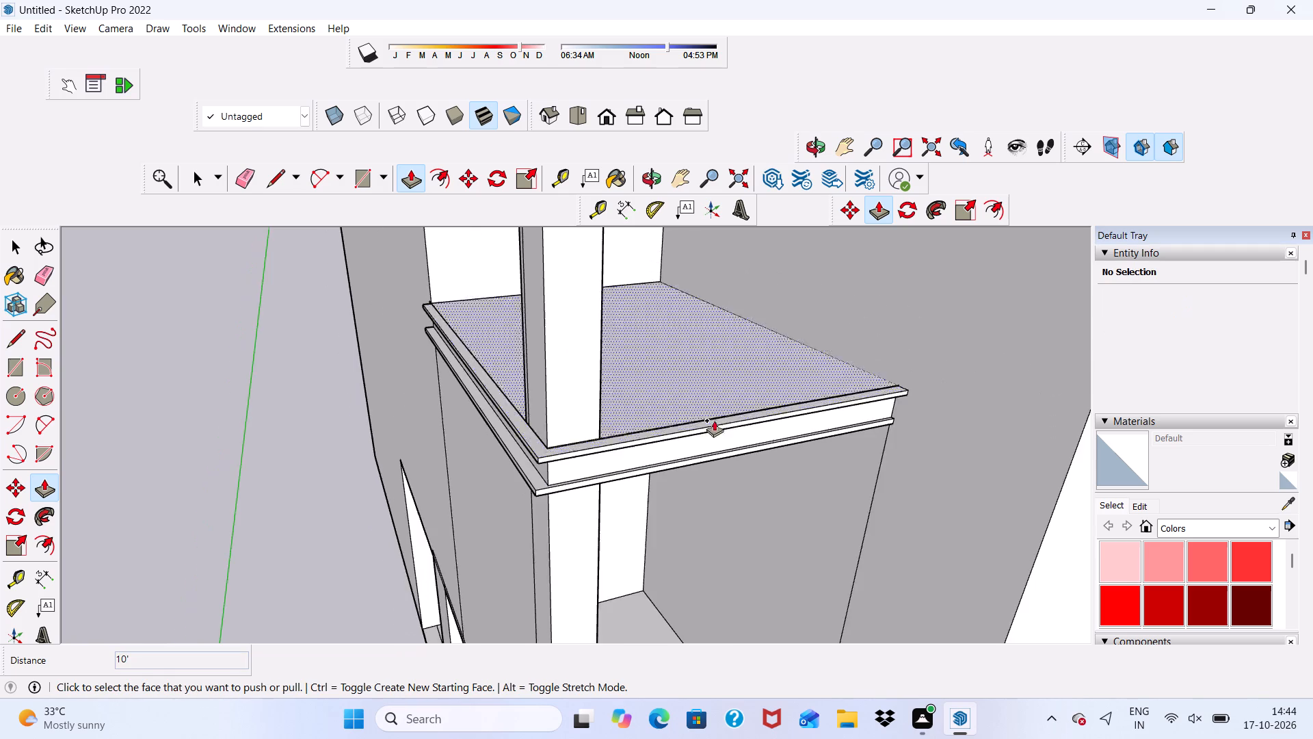
{"action": "scroll", "coordinate": [714, 420], "scroll_direction": "down", "scroll_amount": 20}
{"action": "scroll", "coordinate": [714, 420], "scroll_direction": "down", "scroll_amount": 3}
{"action": "middle_click_drag", "start_coordinate": [704, 373], "coordinate": [572, 374]}
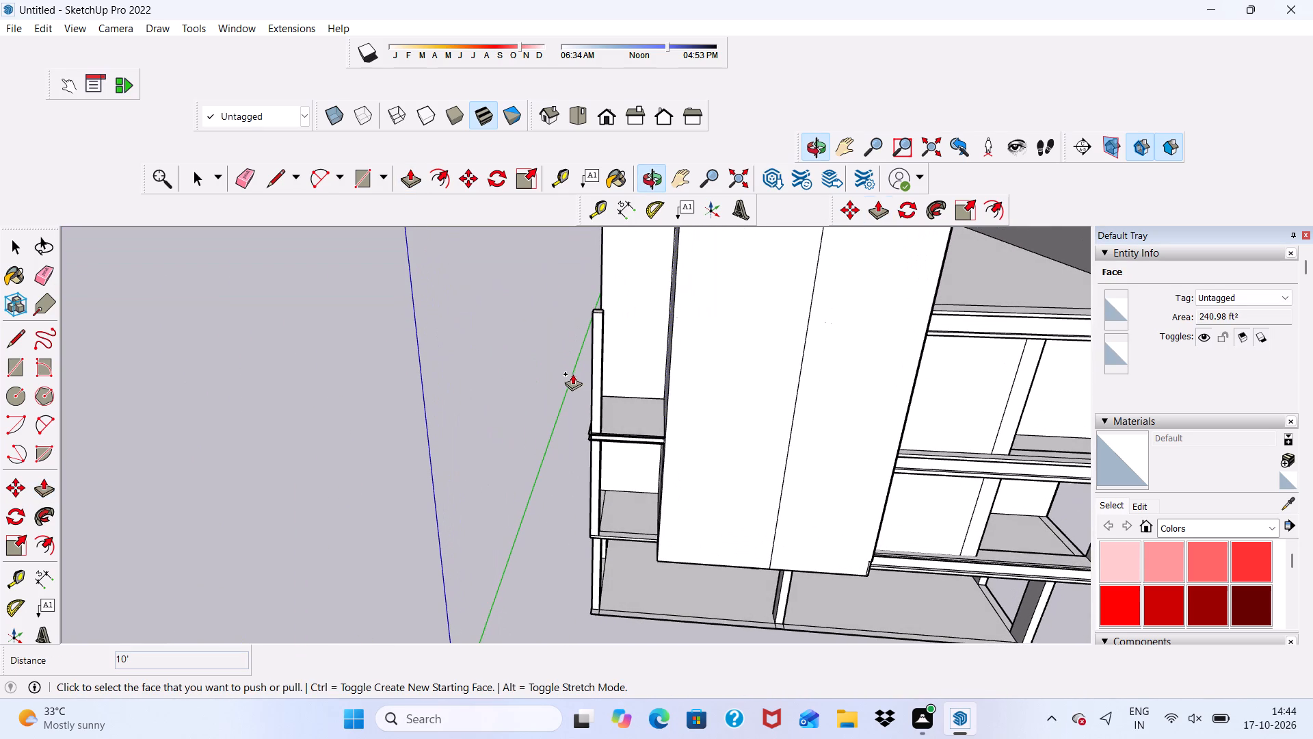
{"action": "scroll", "coordinate": [600, 337], "scroll_direction": "down", "scroll_amount": 3}
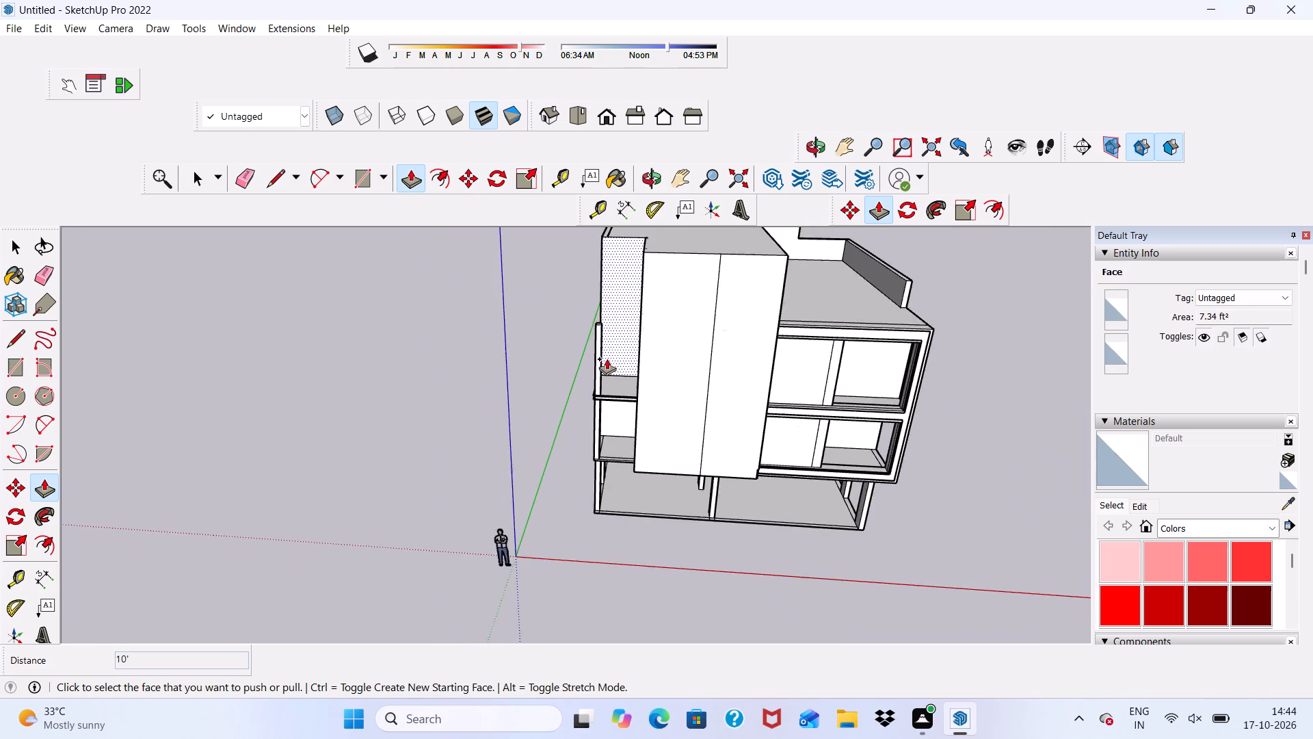
{"action": "scroll", "coordinate": [607, 359], "scroll_direction": "down", "scroll_amount": 6}
{"action": "middle_click_drag", "start_coordinate": [624, 387], "coordinate": [676, 302]}
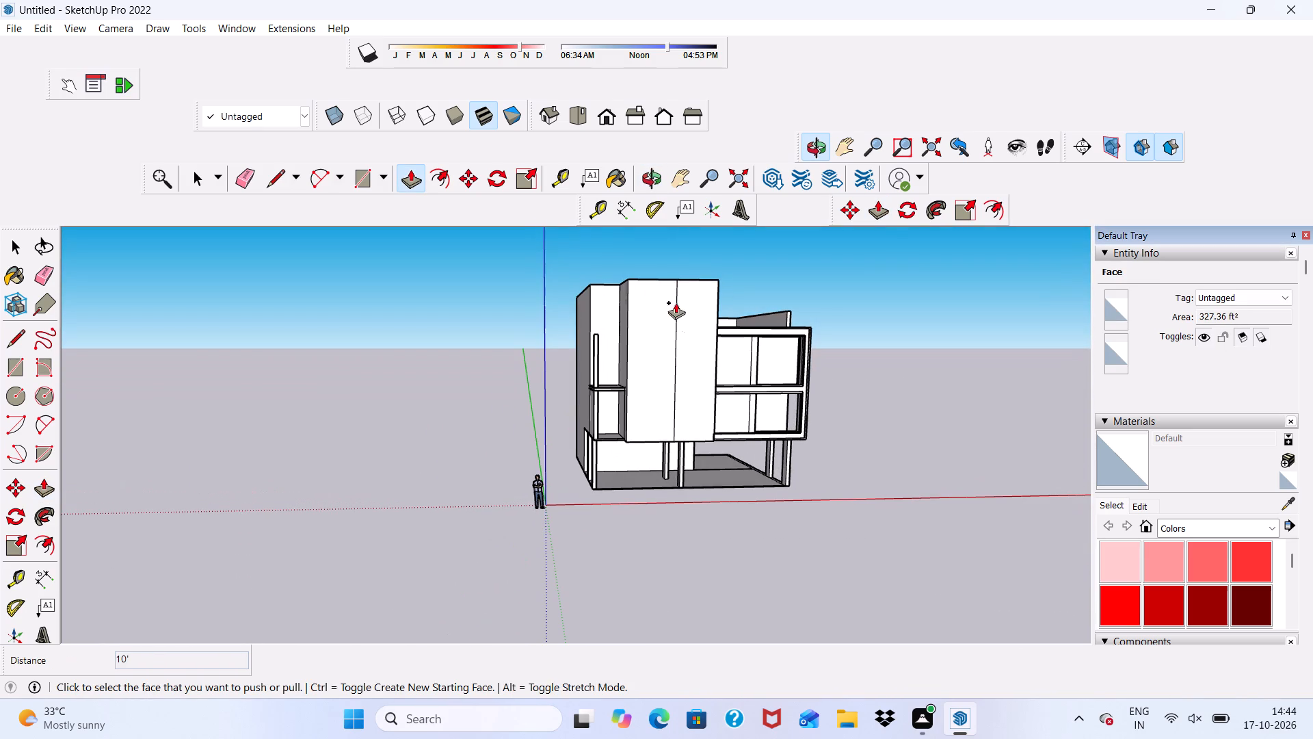
{"action": "key", "text": "space"}
Draw a strip rectangle about 5' 11" wide across the full width of the recessed wall, slightly above the new column's top.
{"action": "scroll", "coordinate": [525, 279], "scroll_direction": "up", "scroll_amount": 5}
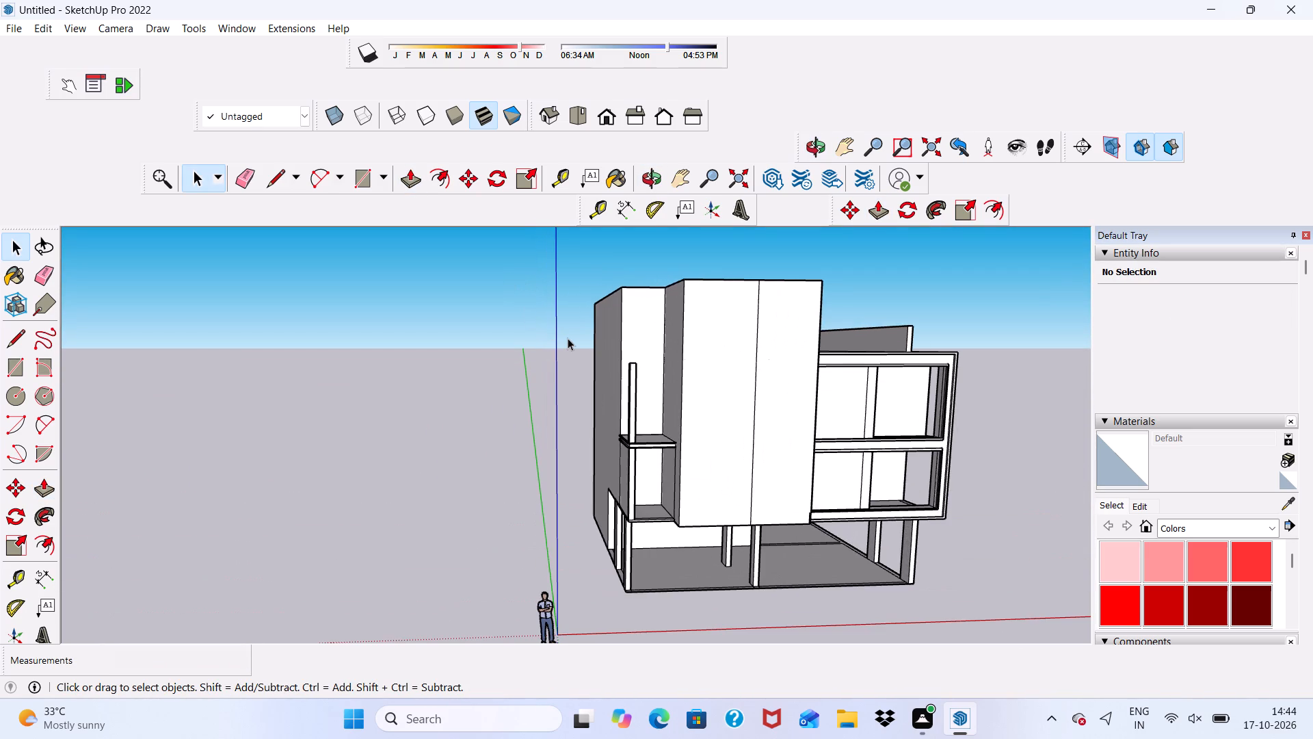
{"action": "scroll", "coordinate": [568, 338], "scroll_direction": "up", "scroll_amount": 5}
{"action": "middle_click_drag", "start_coordinate": [581, 351], "coordinate": [603, 398]}
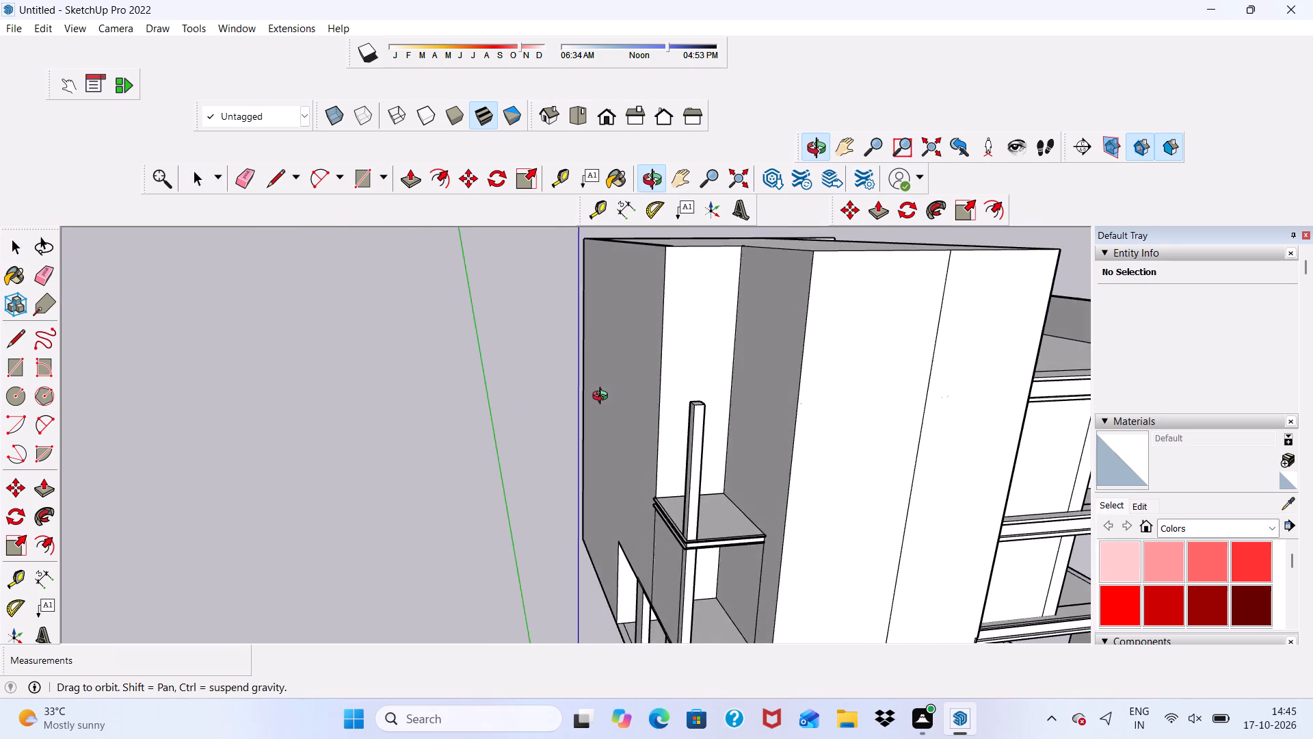
{"action": "middle_click_drag", "start_coordinate": [603, 398], "coordinate": [563, 398]}
{"action": "left_click", "coordinate": [360, 182]}
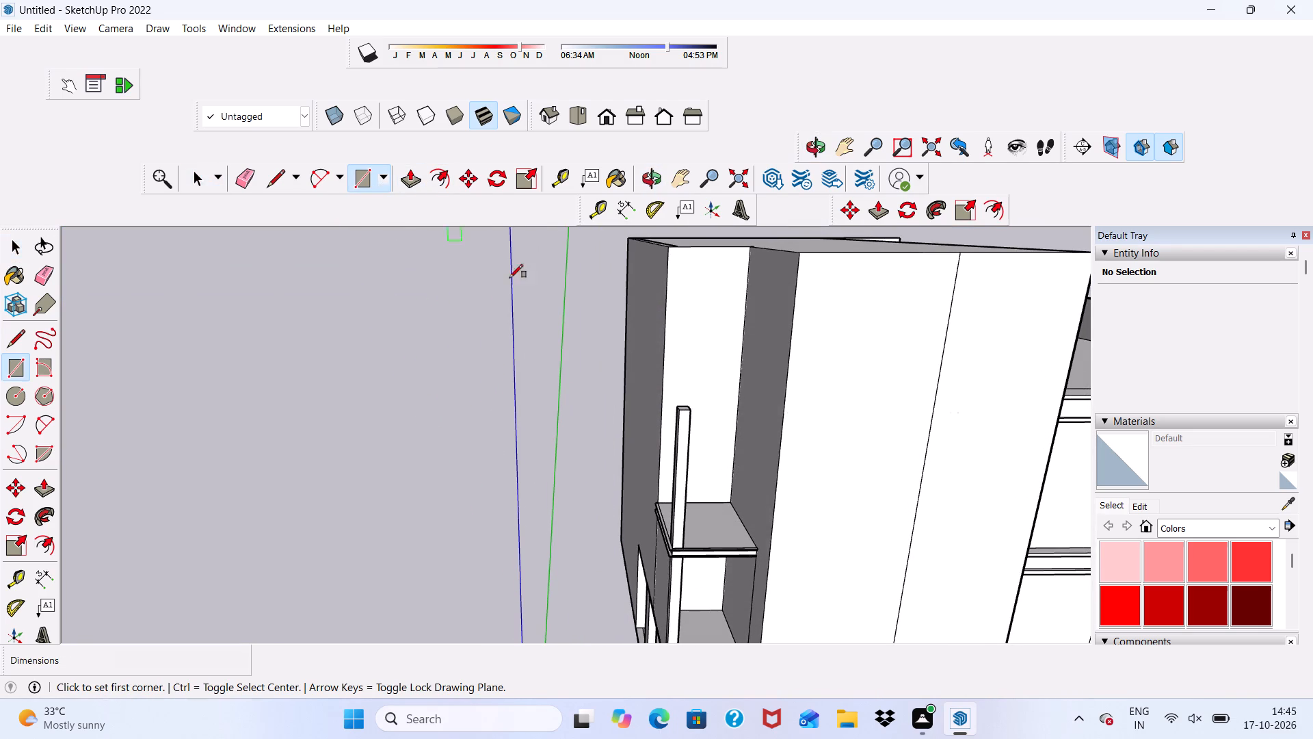
{"action": "scroll", "coordinate": [734, 365], "scroll_direction": "up", "scroll_amount": 4}
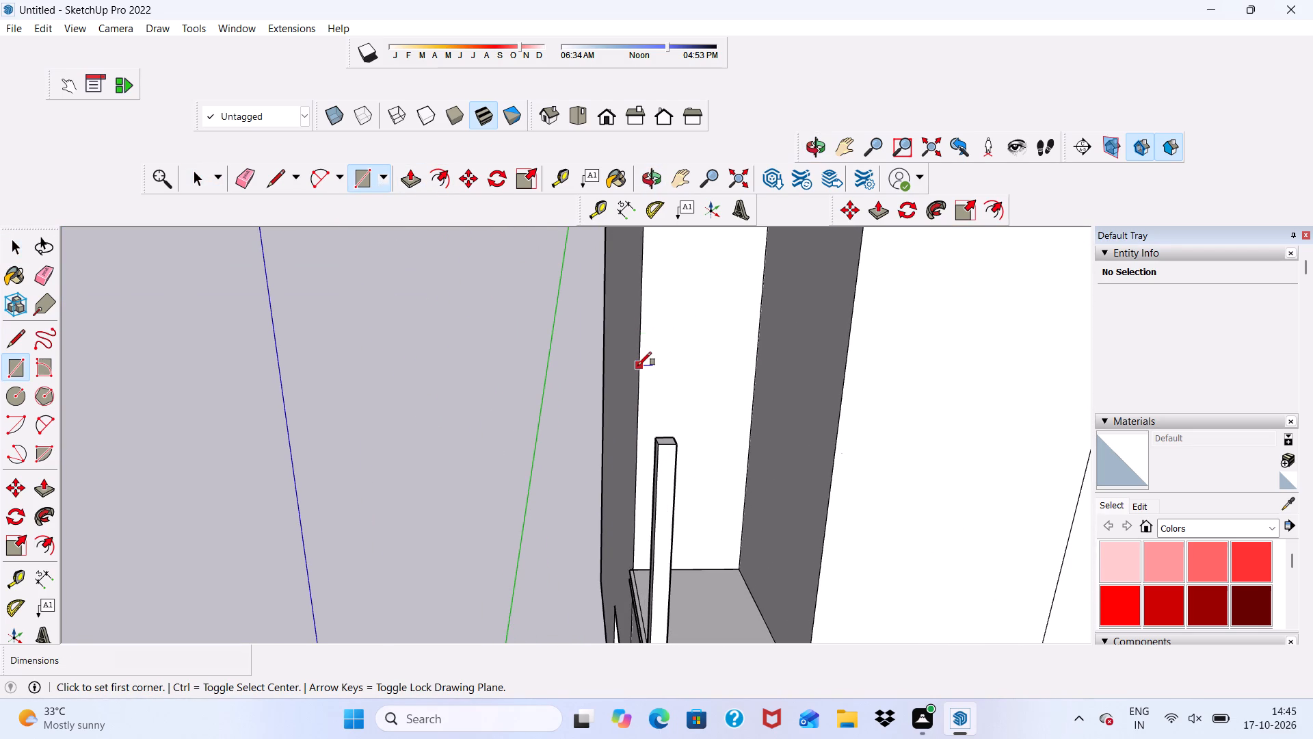
{"action": "left_click", "coordinate": [638, 365]}
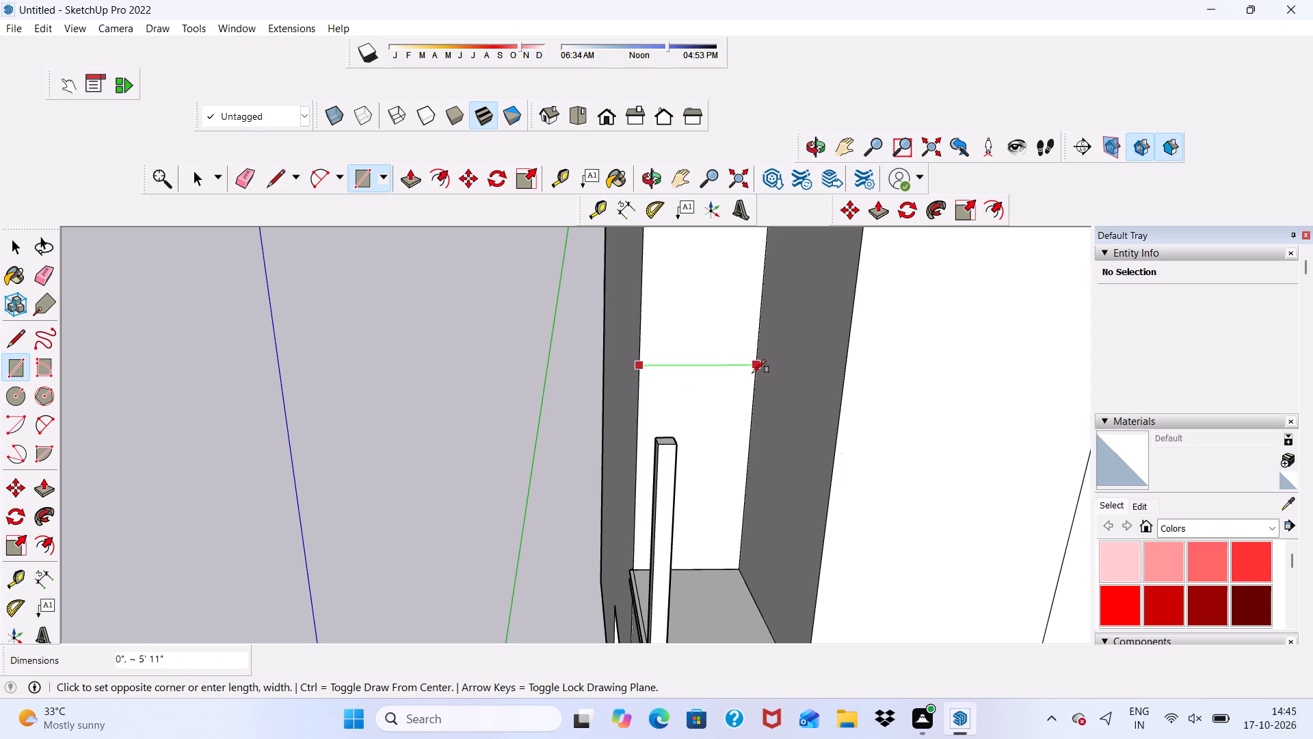
{"action": "left_click", "coordinate": [754, 379]}
{"action": "key", "text": "space"}
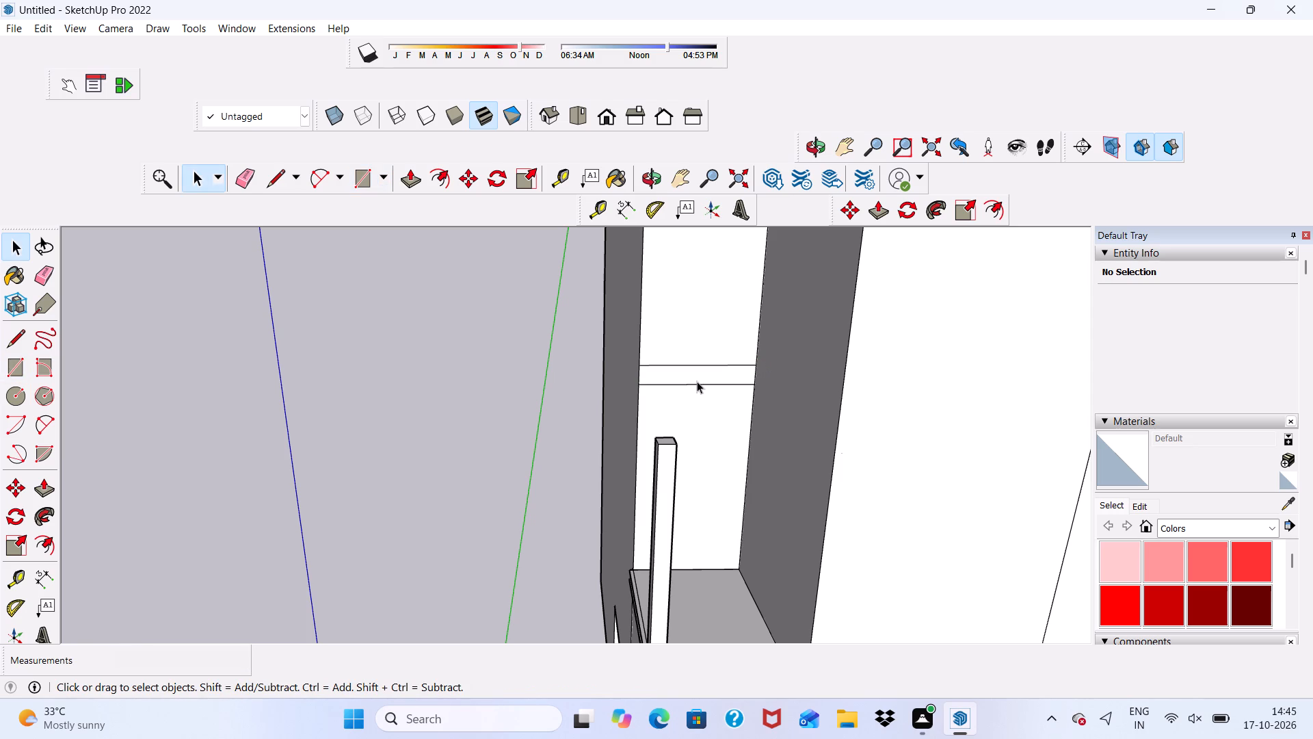
Push/pull the wall strip outward about 7' 10 11/16" as a slab over the new column.
{"action": "left_click", "coordinate": [697, 381]}
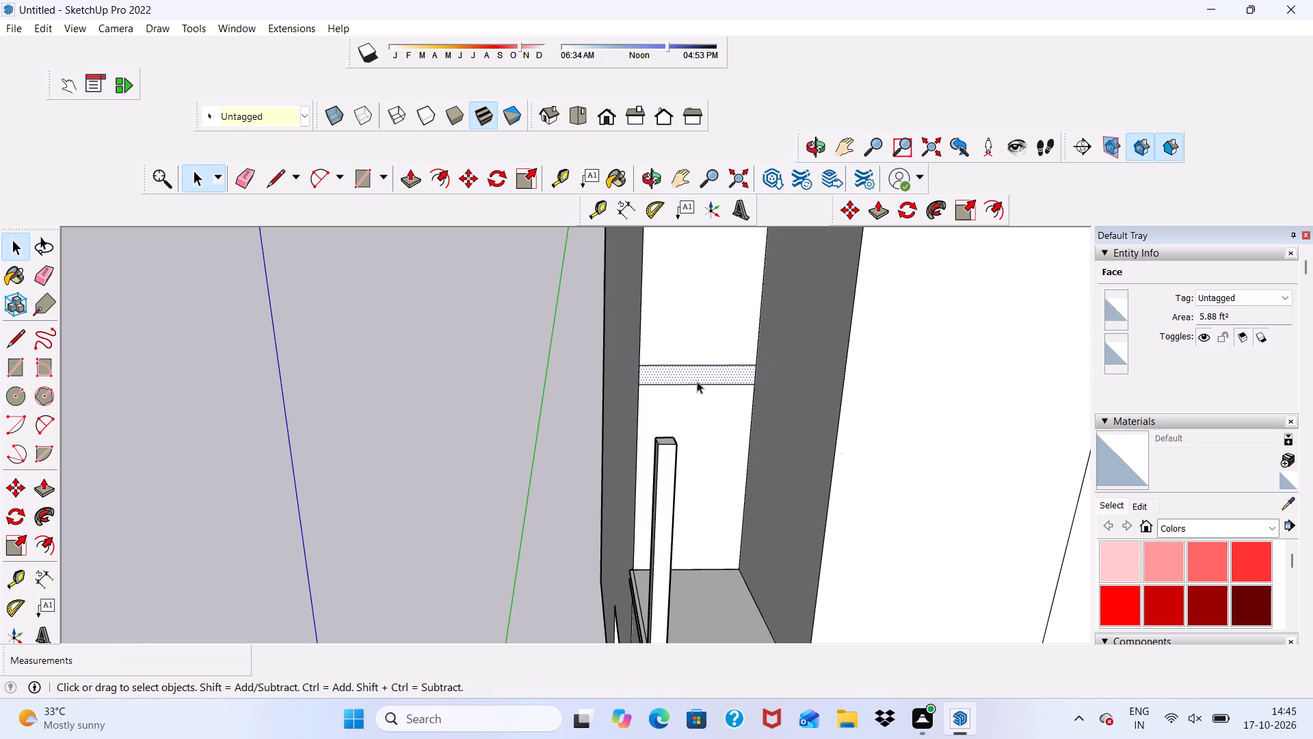
{"action": "left_click", "coordinate": [408, 174]}
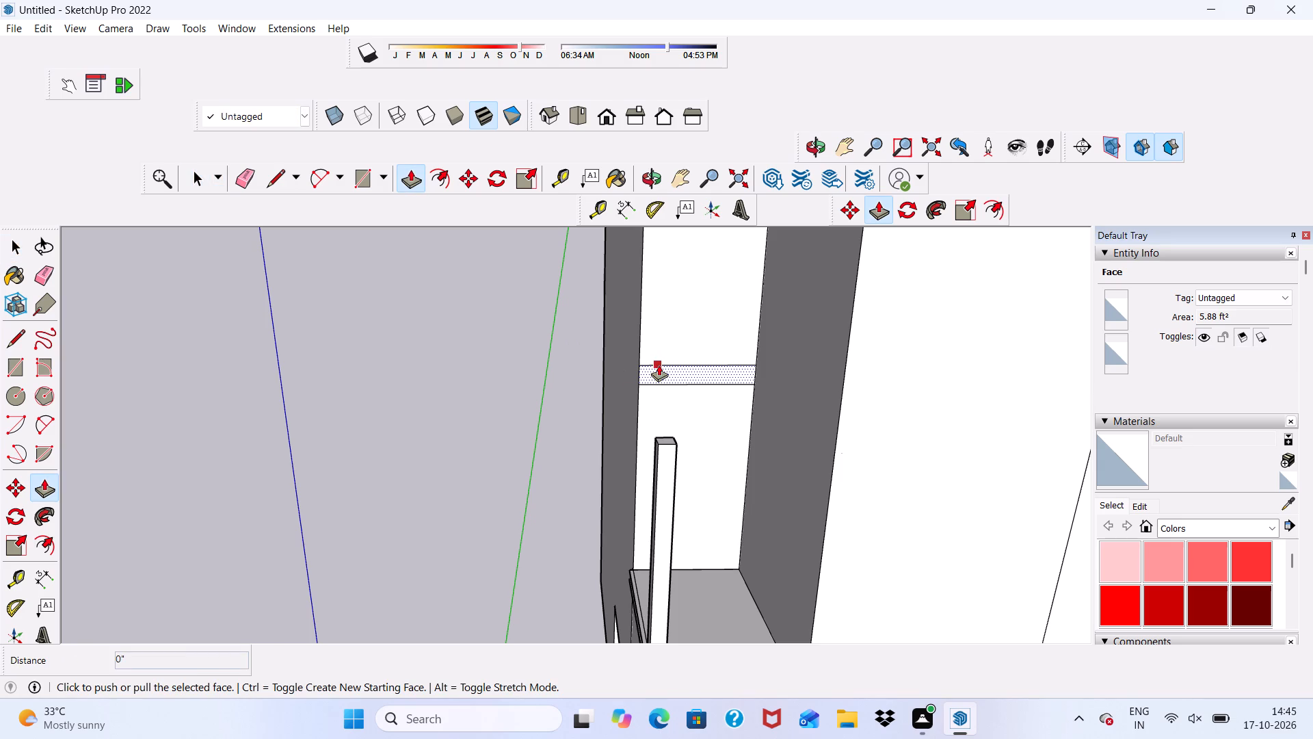
{"action": "left_click", "coordinate": [659, 365]}
{"action": "left_click", "coordinate": [661, 441]}
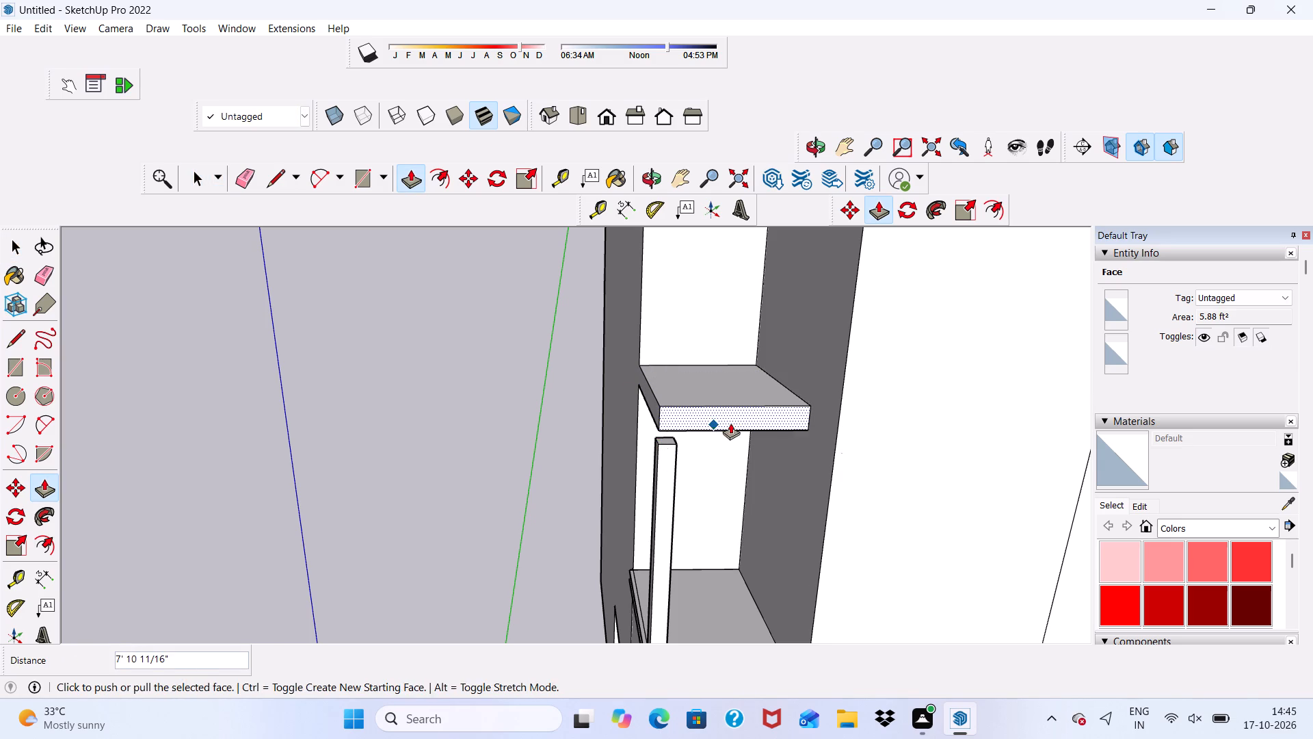
Push/pull the new slab's underside down about 6 13/16" to meet the column's top.
{"action": "middle_click_drag", "start_coordinate": [732, 423], "coordinate": [819, 482]}
{"action": "scroll", "coordinate": [655, 465], "scroll_direction": "up", "scroll_amount": 6}
{"action": "middle_click_drag", "start_coordinate": [786, 436], "coordinate": [837, 352]}
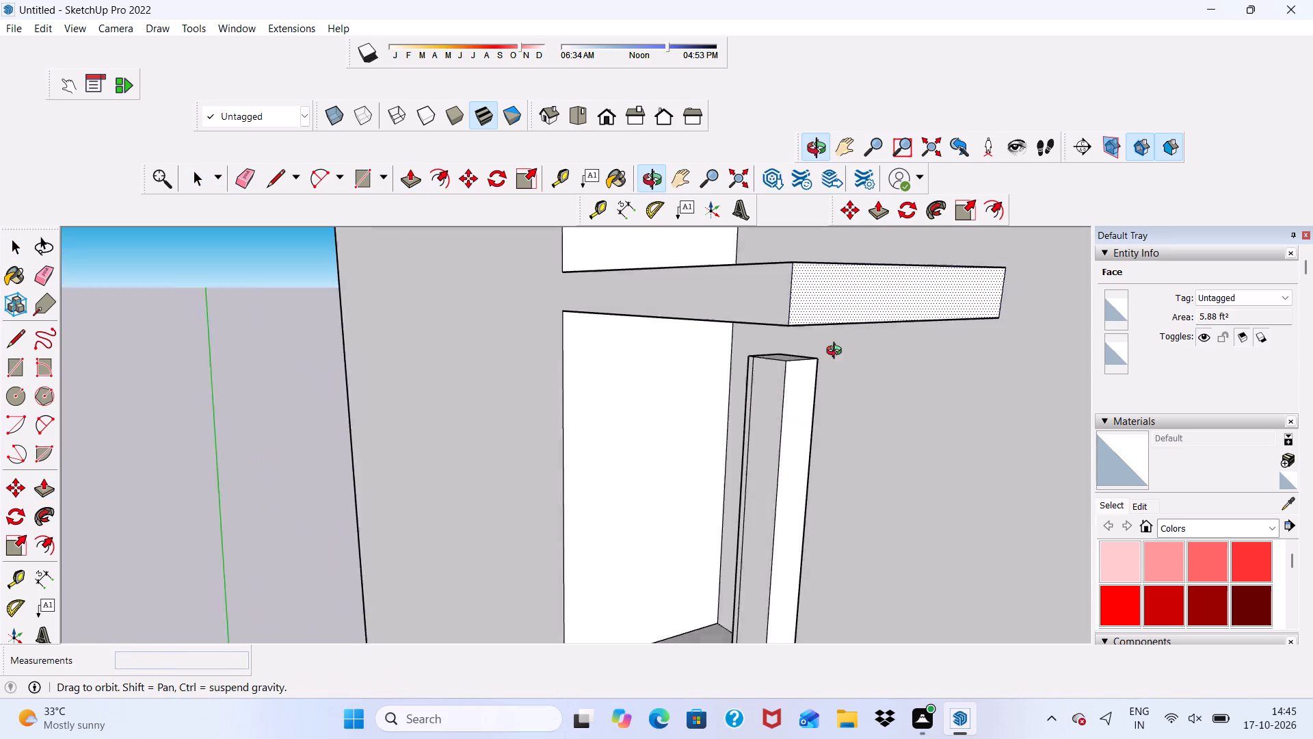
{"action": "middle_click_drag", "start_coordinate": [837, 352], "coordinate": [873, 380]}
{"action": "scroll", "coordinate": [687, 343], "scroll_direction": "down", "scroll_amount": 2}
{"action": "middle_click_drag", "start_coordinate": [730, 379], "coordinate": [765, 288]}
{"action": "key", "text": "space"}
{"action": "scroll", "coordinate": [667, 302], "scroll_direction": "down", "scroll_amount": 3}
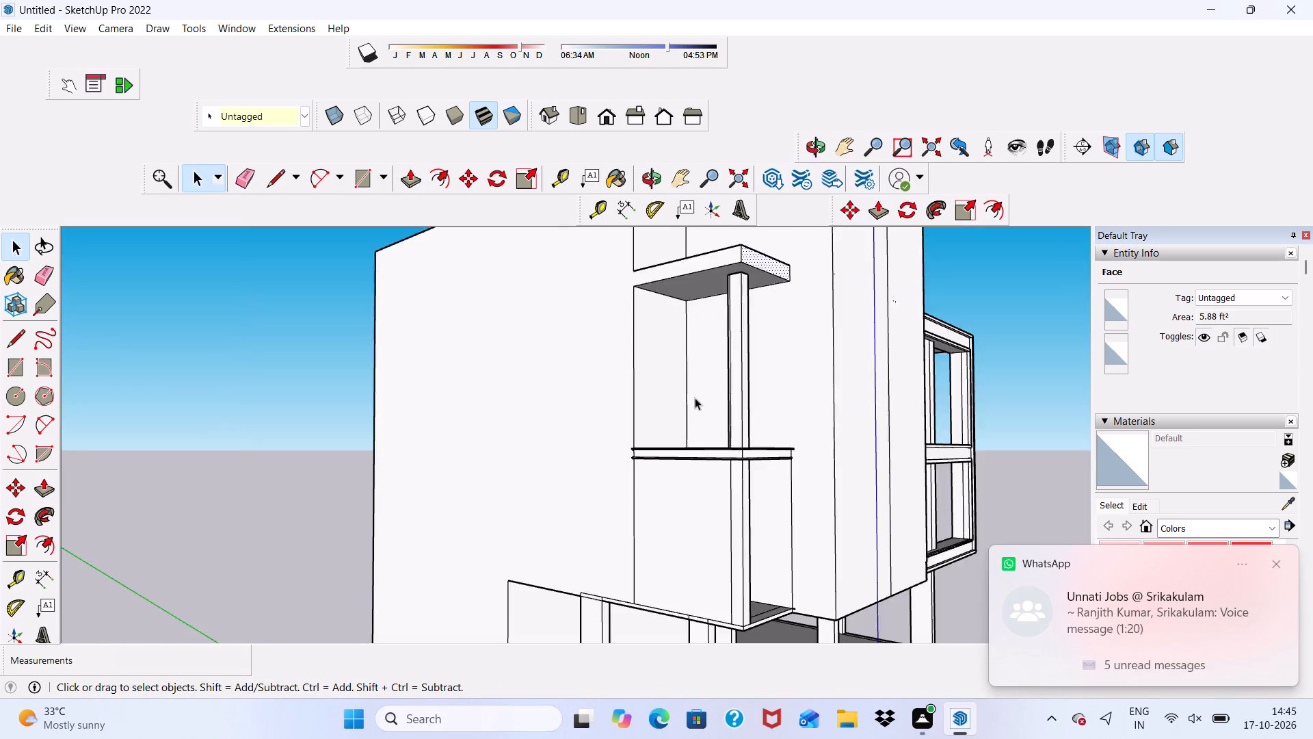
{"action": "scroll", "coordinate": [695, 398], "scroll_direction": "down", "scroll_amount": 6}
{"action": "middle_click_drag", "start_coordinate": [689, 374], "coordinate": [818, 375]}
{"action": "scroll", "coordinate": [728, 346], "scroll_direction": "up", "scroll_amount": 10}
{"action": "left_click", "coordinate": [718, 309]}
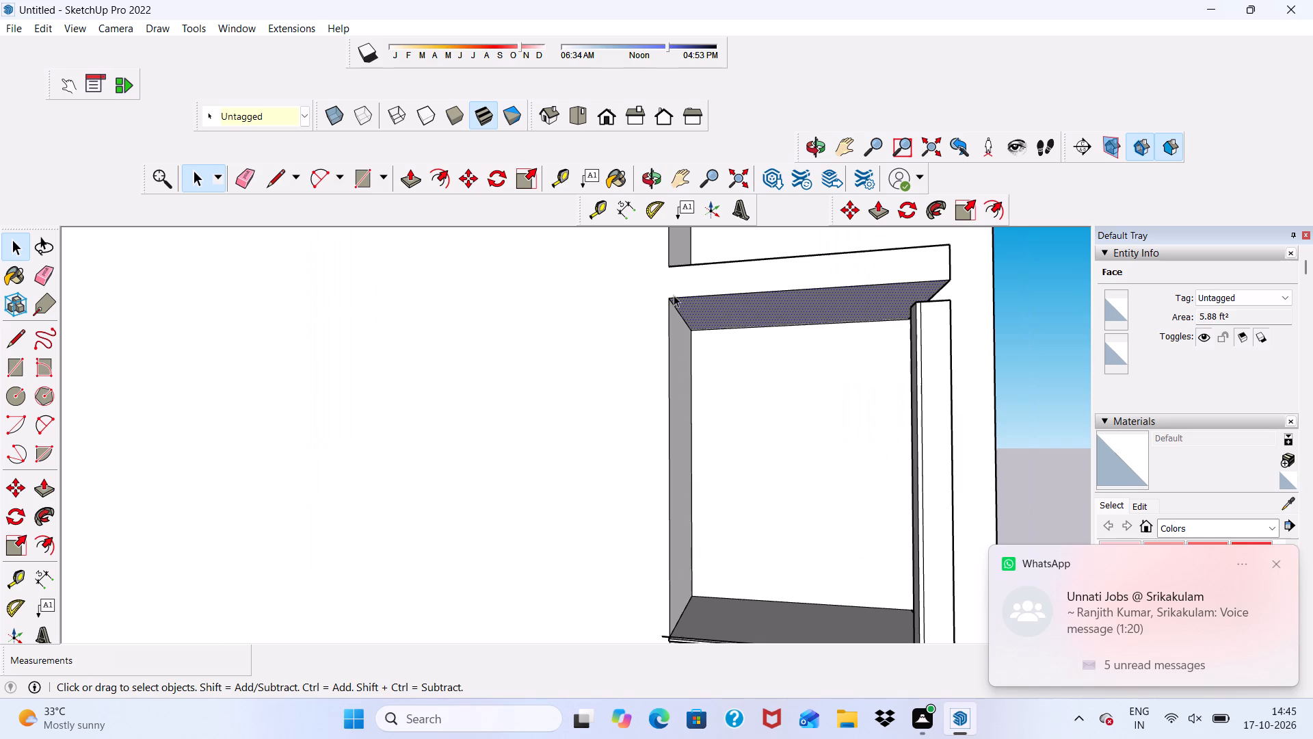
{"action": "left_click", "coordinate": [407, 177]}
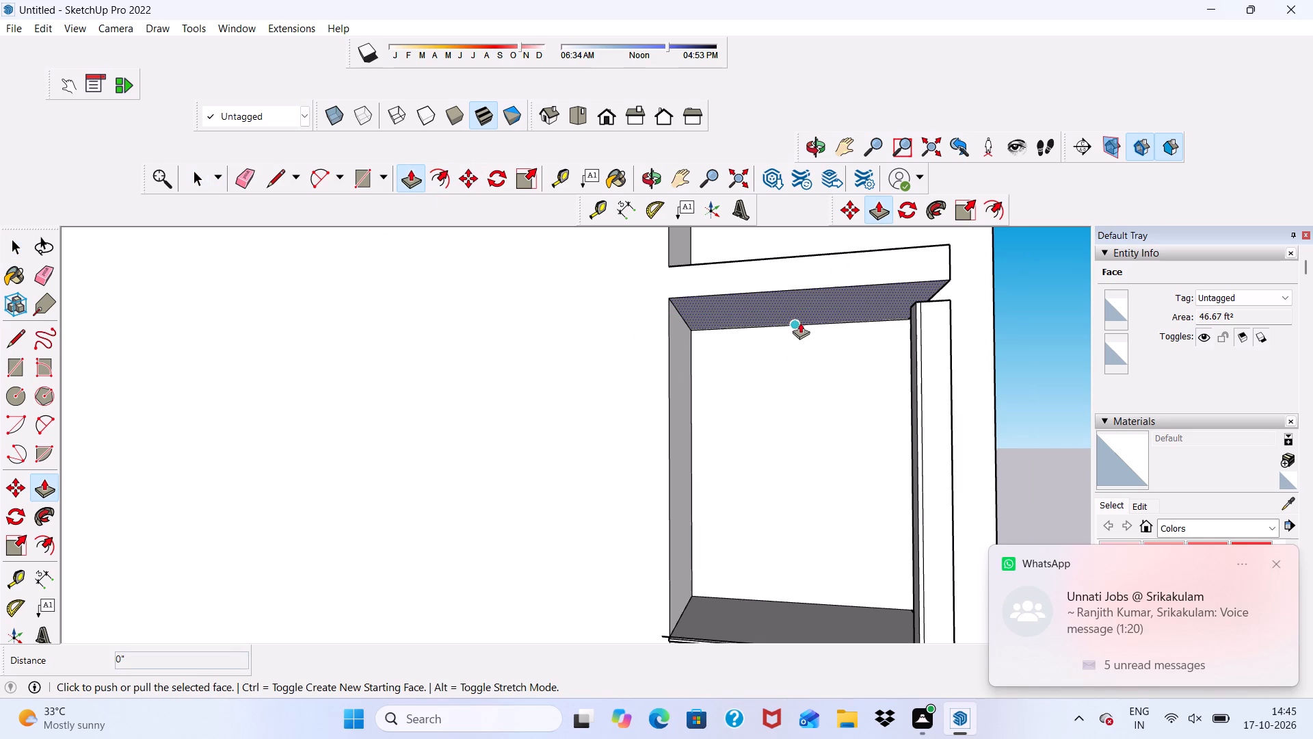
{"action": "left_click", "coordinate": [804, 297]}
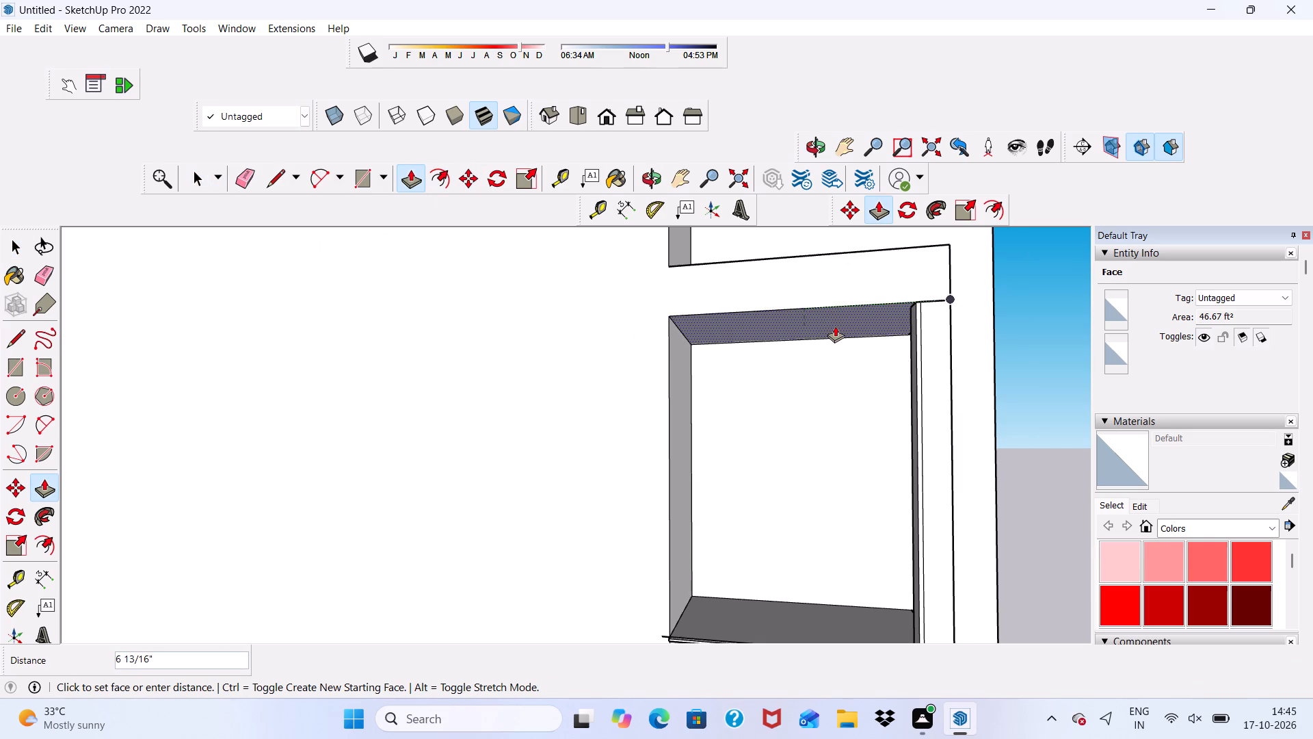
{"action": "left_click", "coordinate": [835, 325]}
Push/pull the new covering slab's top face downward to make the slab thinner.
{"action": "scroll", "coordinate": [846, 333], "scroll_direction": "down", "scroll_amount": 5}
{"action": "middle_click_drag", "start_coordinate": [892, 365], "coordinate": [709, 418]}
{"action": "key", "text": "space"}
{"action": "scroll", "coordinate": [658, 337], "scroll_direction": "down", "scroll_amount": 6}
{"action": "middle_click_drag", "start_coordinate": [700, 416], "coordinate": [636, 454]}
{"action": "scroll", "coordinate": [606, 385], "scroll_direction": "up", "scroll_amount": 4}
{"action": "left_click", "coordinate": [621, 403]}
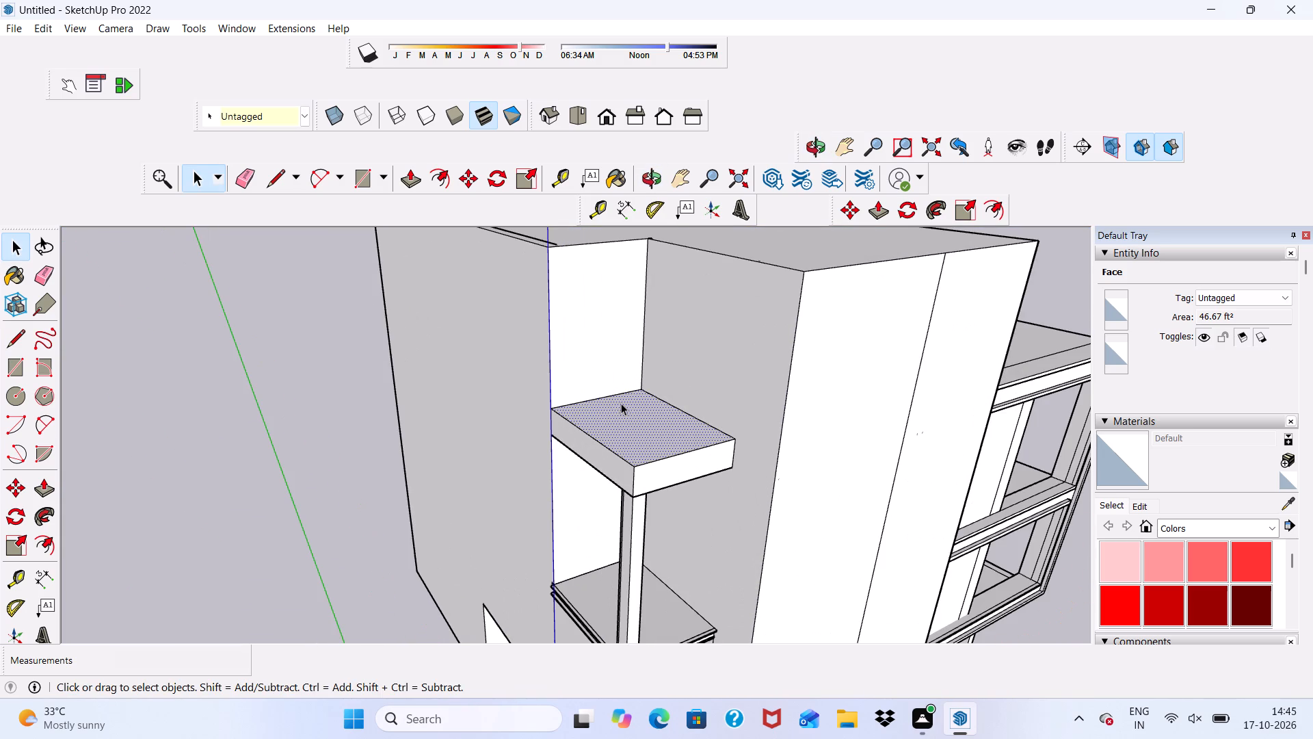
{"action": "left_click", "coordinate": [290, 307]}
{"action": "left_click", "coordinate": [660, 425]}
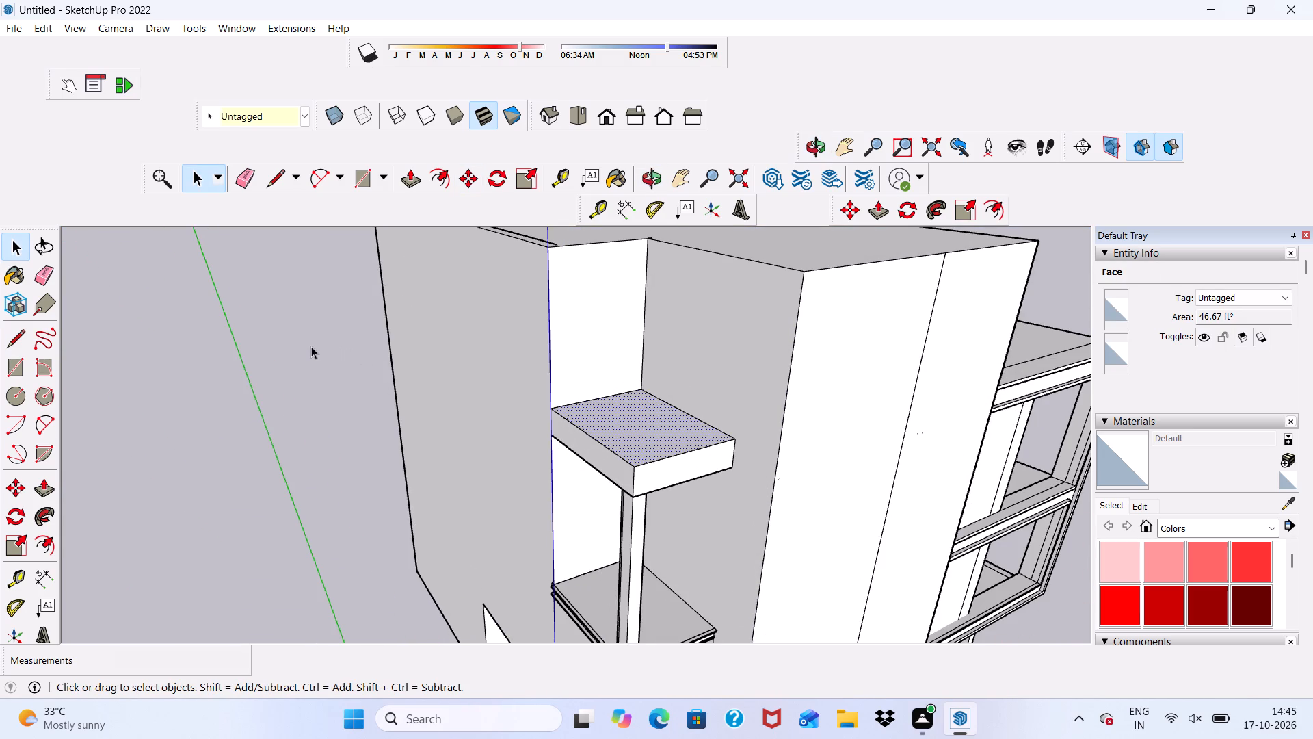
{"action": "left_click", "coordinate": [311, 346]}
{"action": "scroll", "coordinate": [356, 381], "scroll_direction": "down", "scroll_amount": 5}
{"action": "middle_click_drag", "start_coordinate": [709, 494], "coordinate": [596, 450]}
{"action": "scroll", "coordinate": [496, 385], "scroll_direction": "up", "scroll_amount": 10}
{"action": "left_click", "coordinate": [586, 440]}
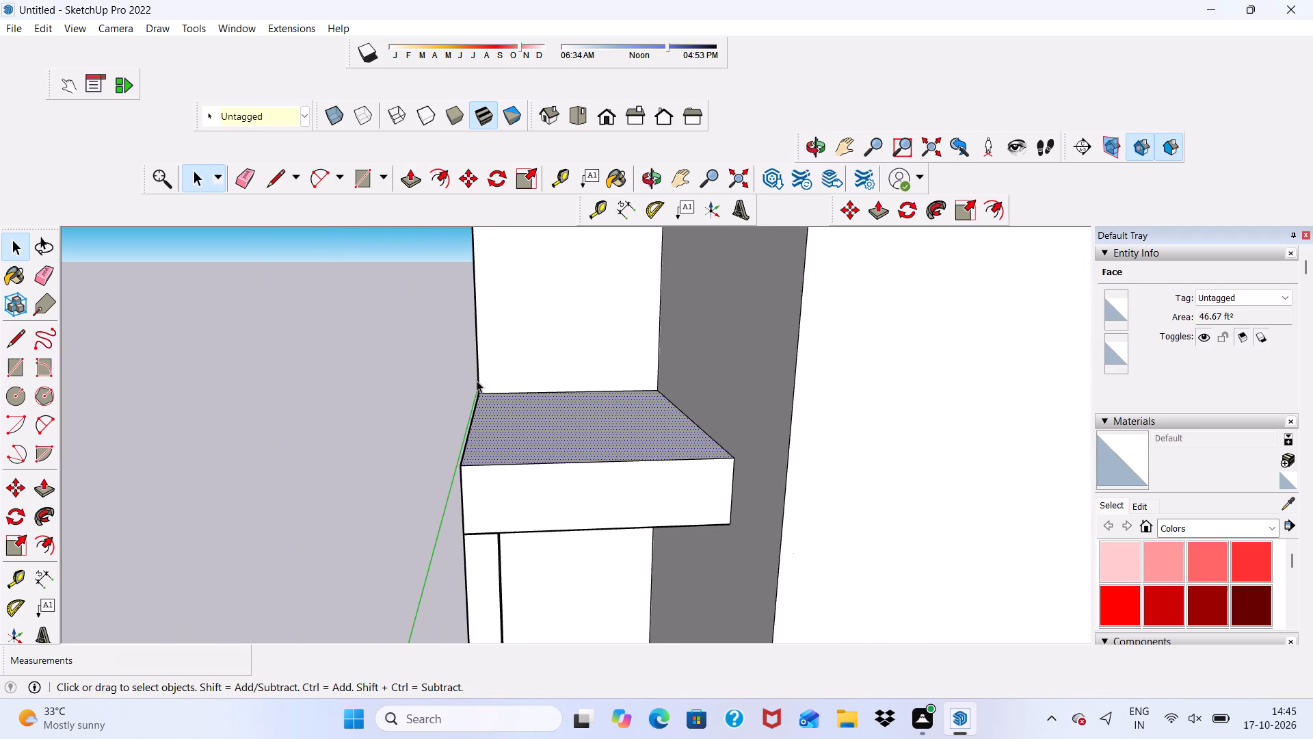
{"action": "left_click", "coordinate": [405, 180]}
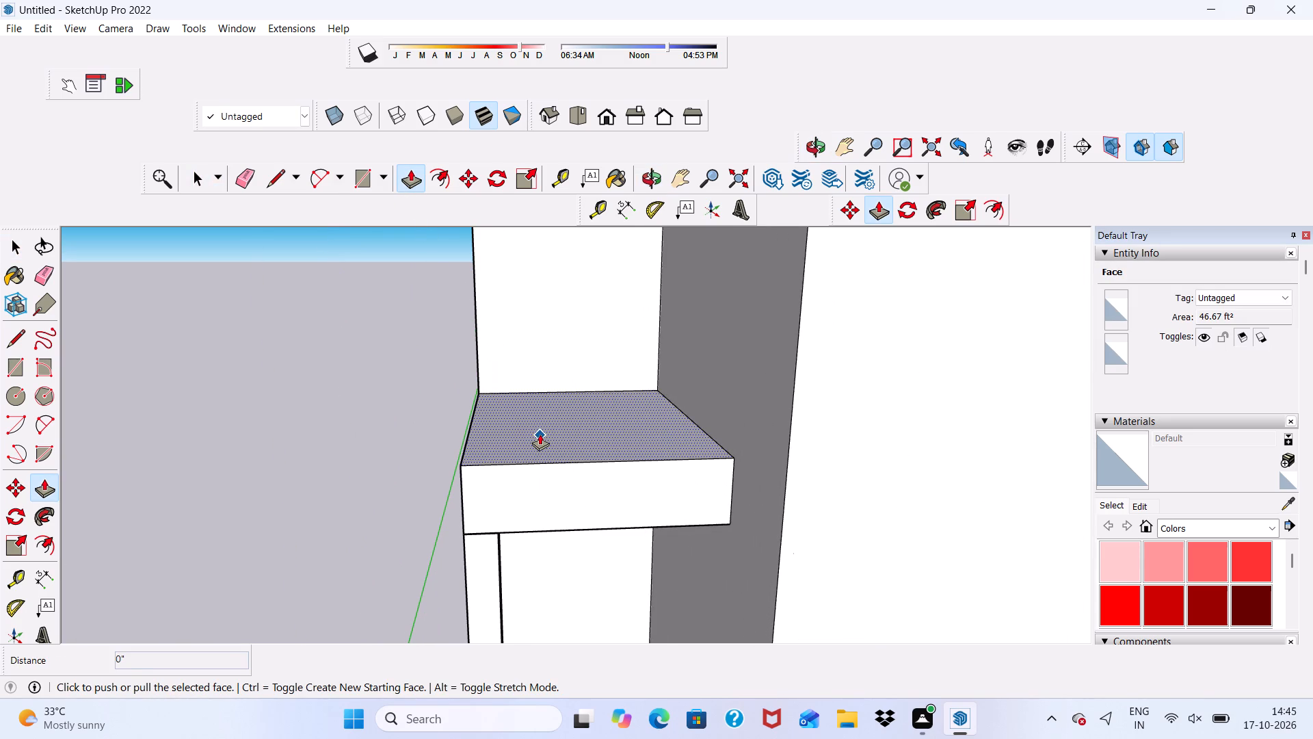
{"action": "left_click_drag", "start_coordinate": [540, 434], "coordinate": [537, 459]}
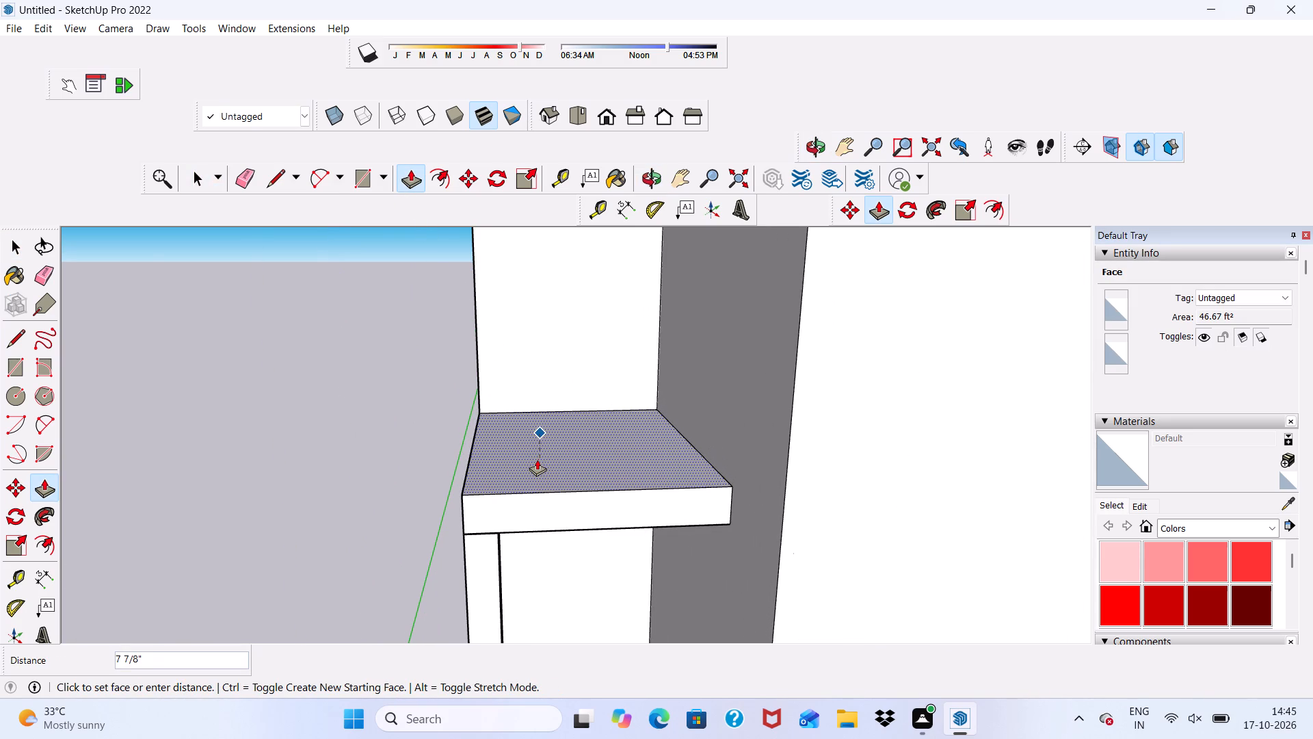
{"action": "left_click_drag", "start_coordinate": [537, 459], "coordinate": [535, 470]}
{"action": "key", "text": "space"}
Push/pull the covering slab's outer end face, using the ledged slab below as the alignment reference.
{"action": "left_click", "coordinate": [543, 519]}
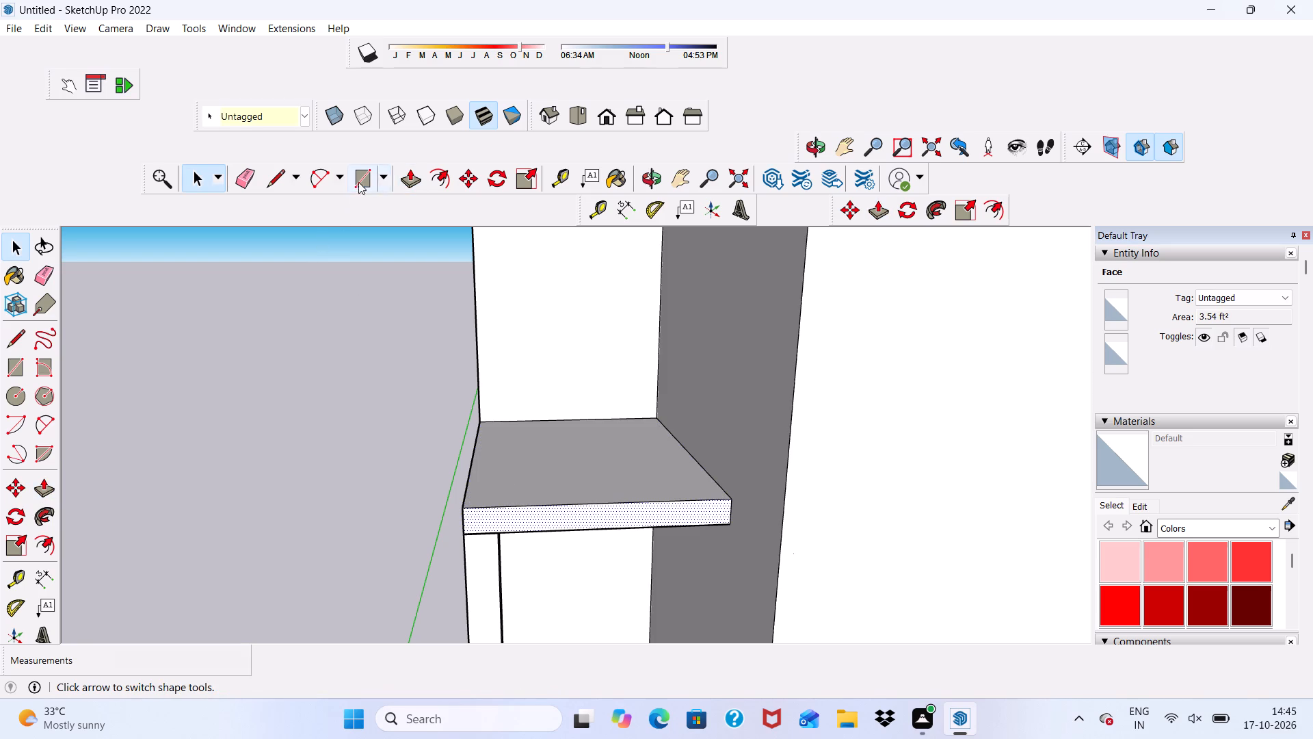
{"action": "left_click", "coordinate": [408, 177]}
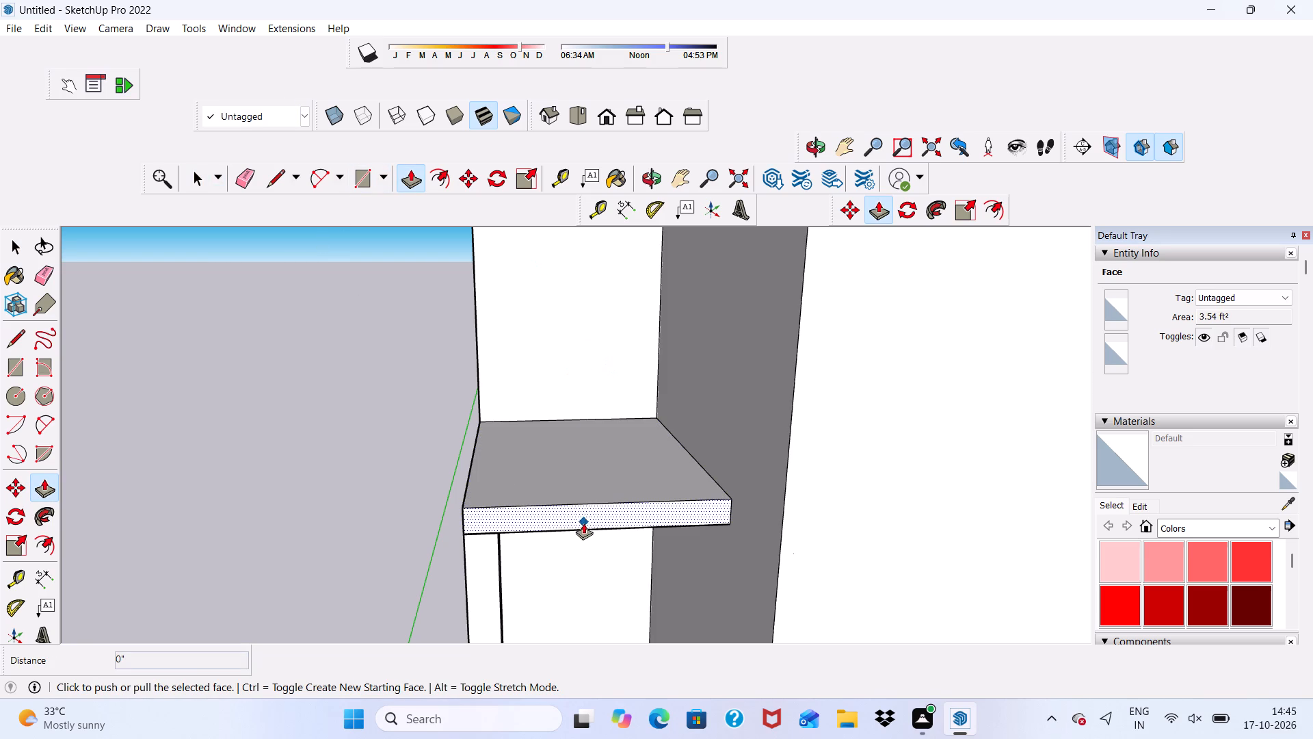
{"action": "left_click", "coordinate": [583, 514]}
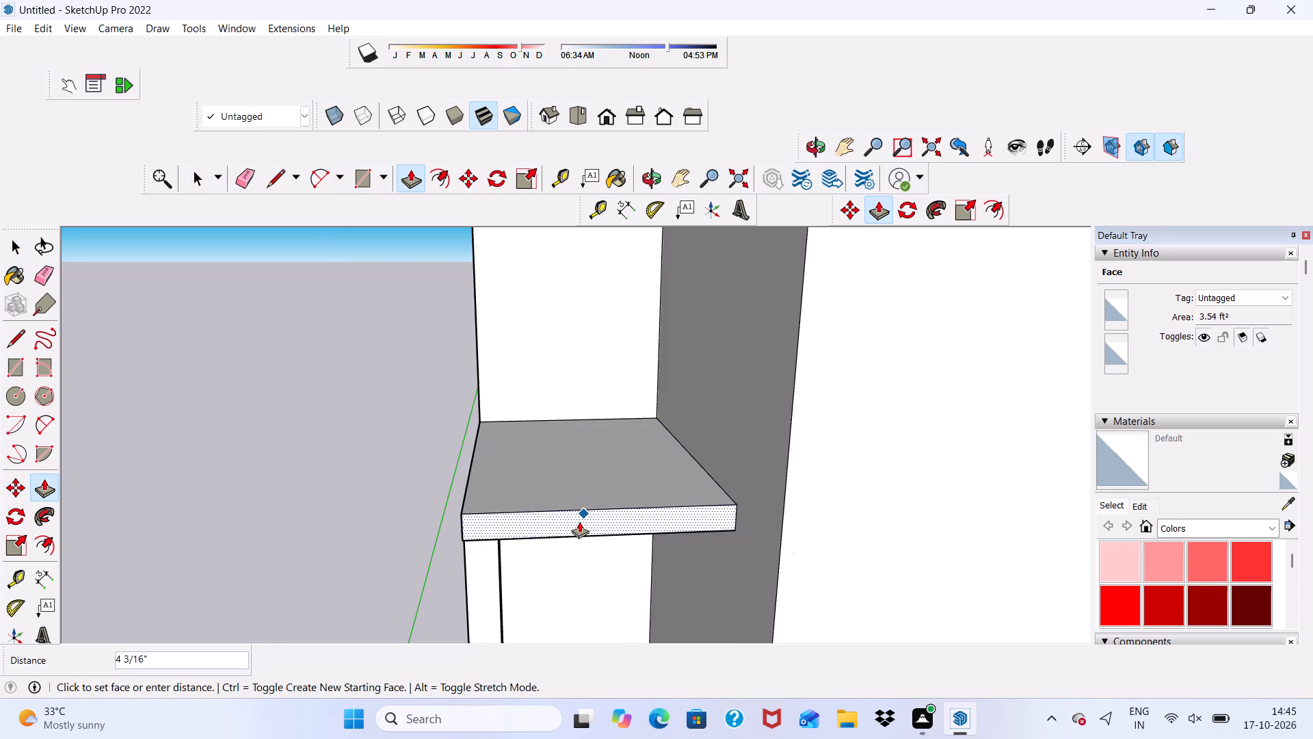
{"action": "scroll", "coordinate": [578, 520], "scroll_direction": "down", "scroll_amount": 4}
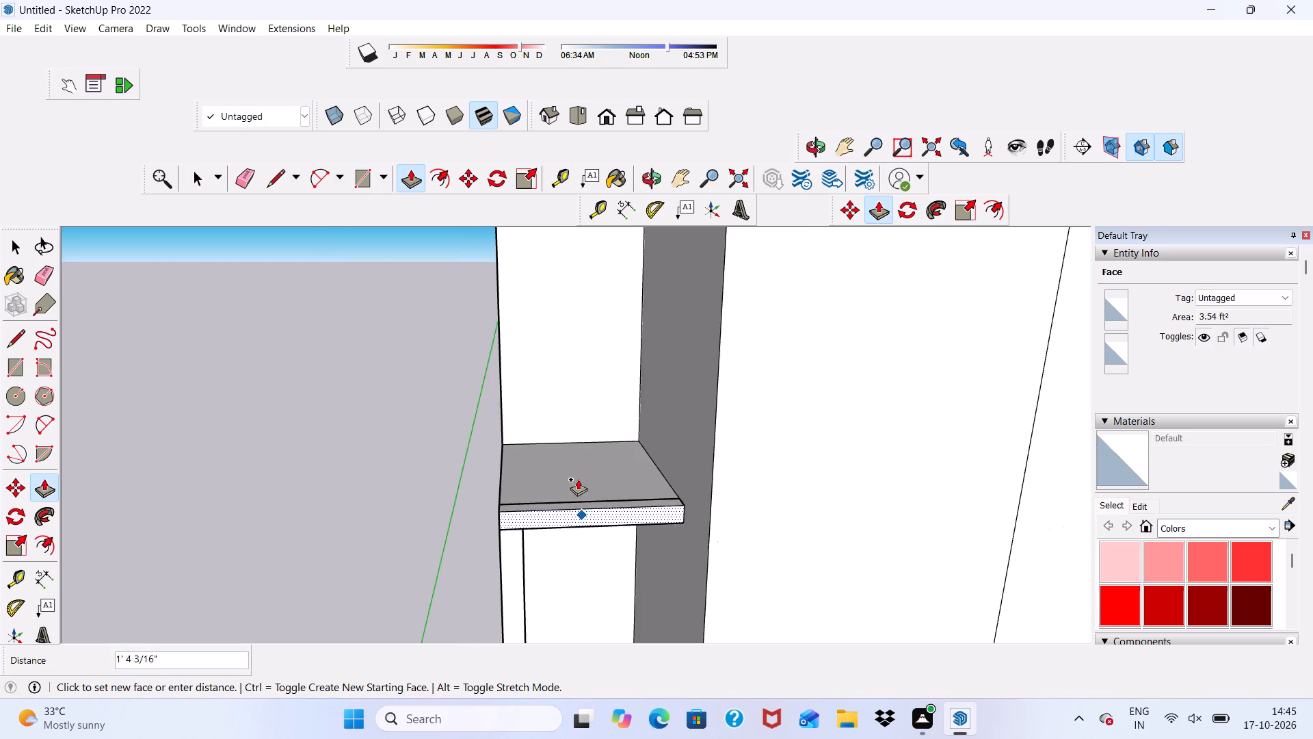
{"action": "scroll", "coordinate": [578, 475], "scroll_direction": "down", "scroll_amount": 9}
{"action": "scroll", "coordinate": [546, 632], "scroll_direction": "up", "scroll_amount": 5}
{"action": "scroll", "coordinate": [640, 578], "scroll_direction": "up", "scroll_amount": 5}
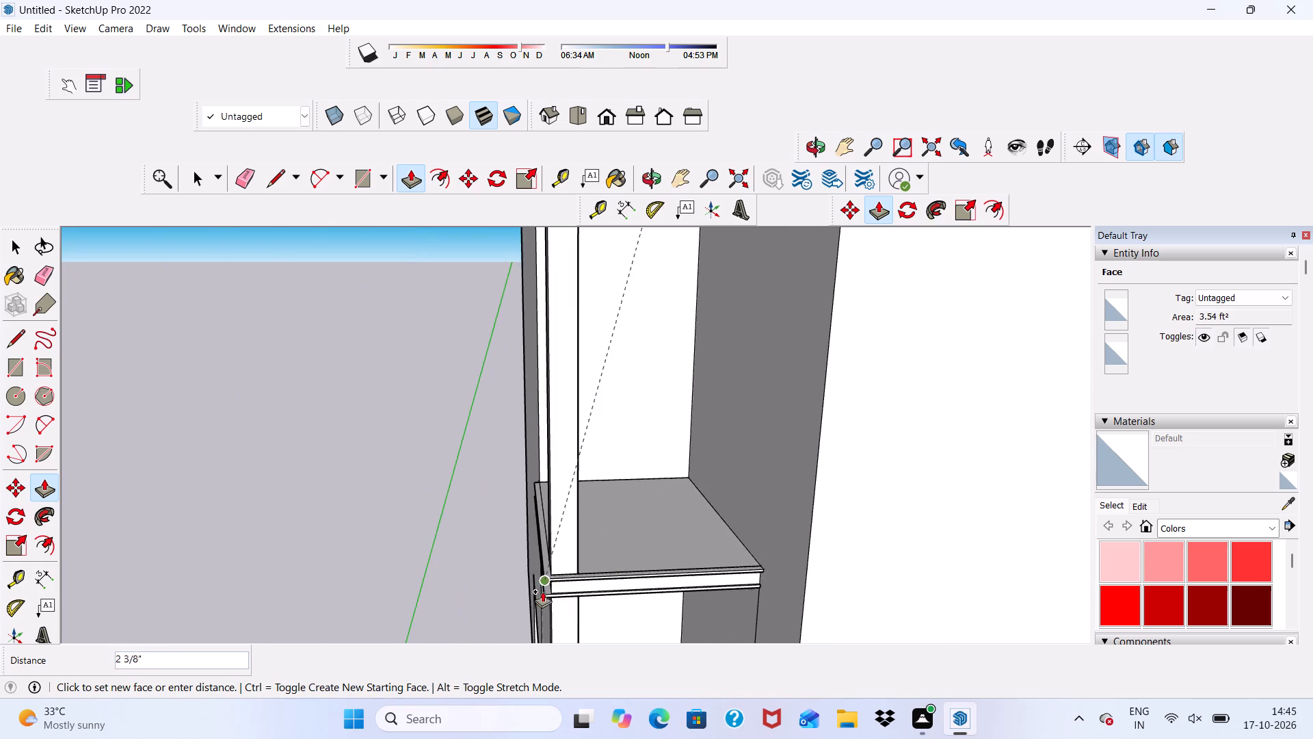
{"action": "scroll", "coordinate": [539, 593], "scroll_direction": "up", "scroll_amount": 5}
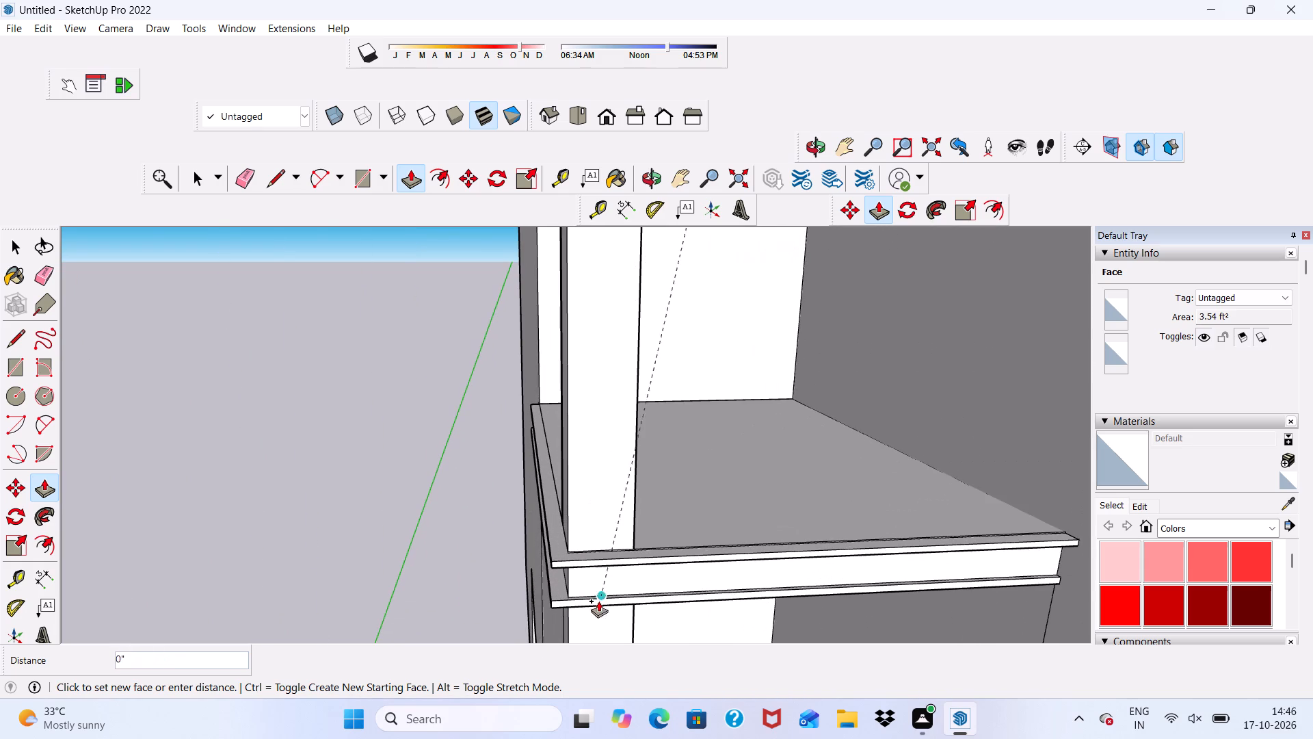
{"action": "scroll", "coordinate": [562, 601], "scroll_direction": "up", "scroll_amount": 5}
{"action": "left_click", "coordinate": [576, 566]}
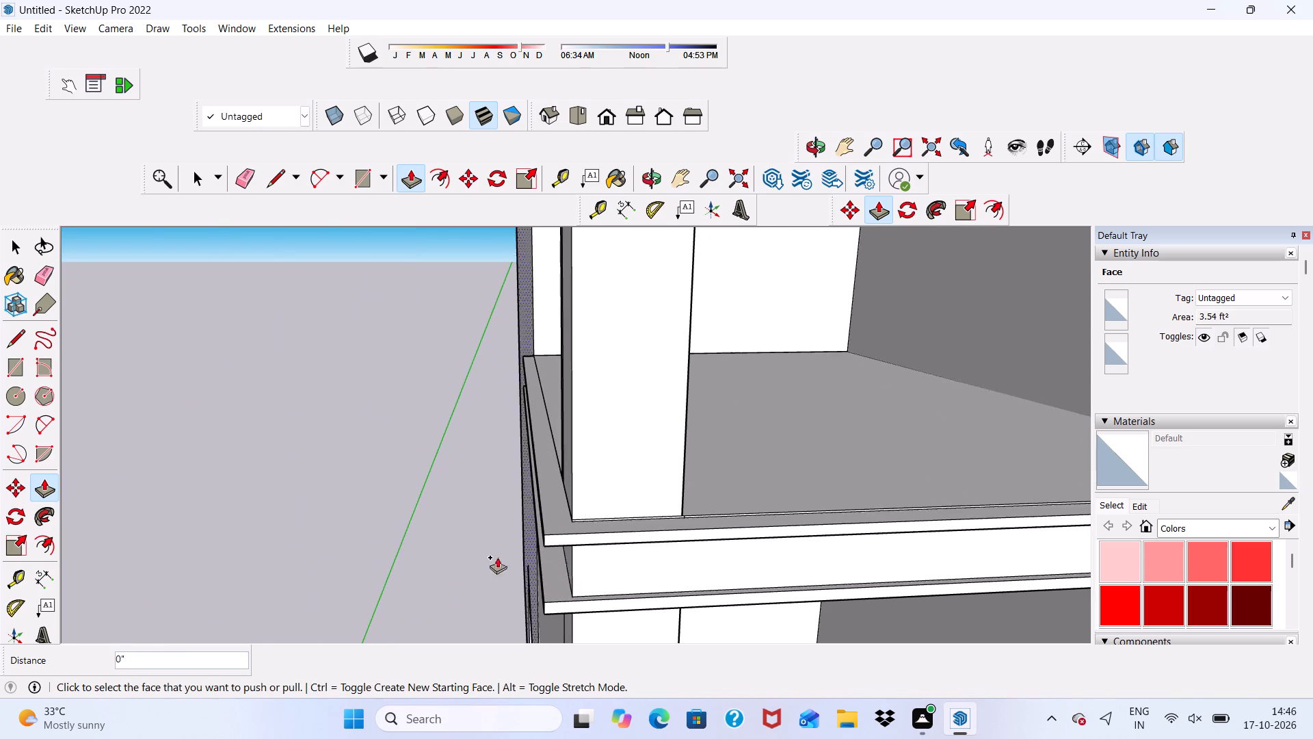
{"action": "scroll", "coordinate": [511, 553], "scroll_direction": "down", "scroll_amount": 19}
{"action": "scroll", "coordinate": [557, 428], "scroll_direction": "up", "scroll_amount": 11}
{"action": "left_click_drag", "start_coordinate": [549, 398], "coordinate": [596, 458]}
{"action": "middle_click_drag", "start_coordinate": [617, 493], "coordinate": [620, 491]}
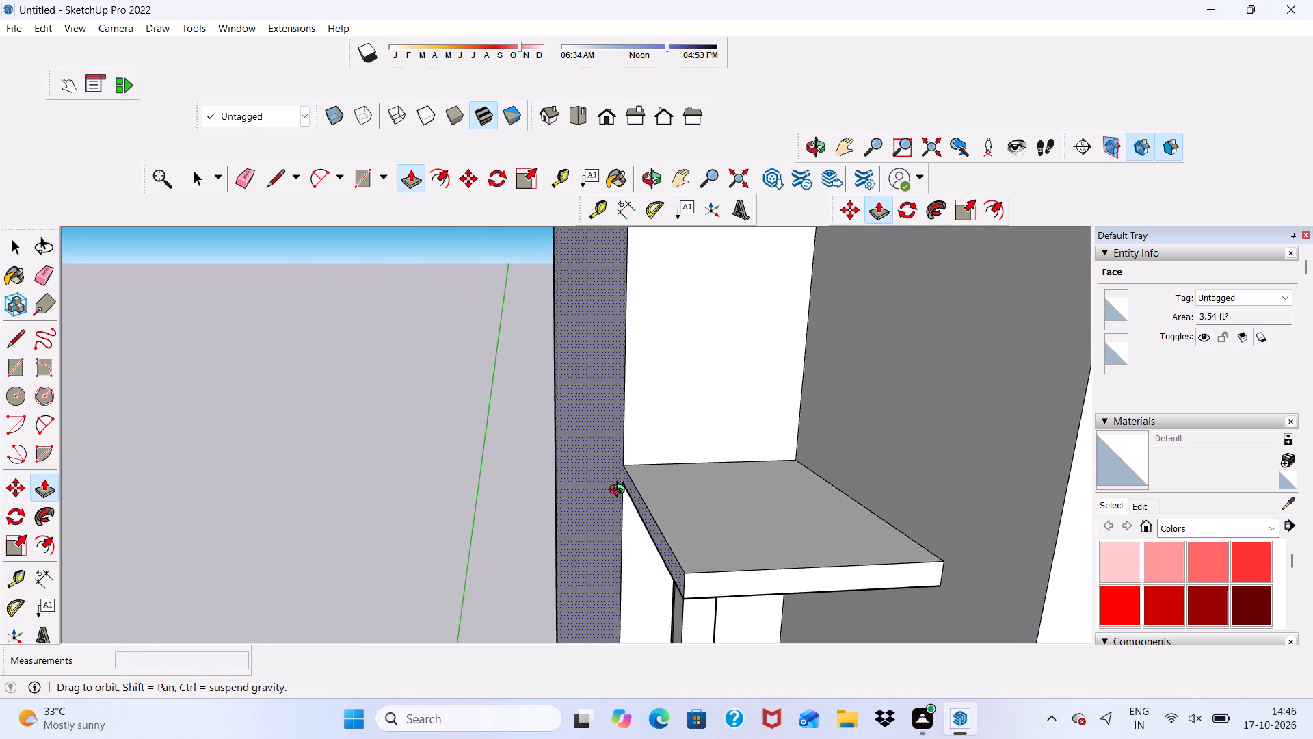
{"action": "middle_click_drag", "start_coordinate": [620, 491], "coordinate": [780, 445]}
{"action": "key", "text": "space"}
Push/pull the covering slab's outer end face outward about 13/16" to sit flush with the column's face.
{"action": "scroll", "coordinate": [780, 445], "scroll_direction": "up", "scroll_amount": 1}
{"action": "scroll", "coordinate": [770, 449], "scroll_direction": "down", "scroll_amount": 3}
{"action": "middle_click_drag", "start_coordinate": [789, 560], "coordinate": [814, 428]}
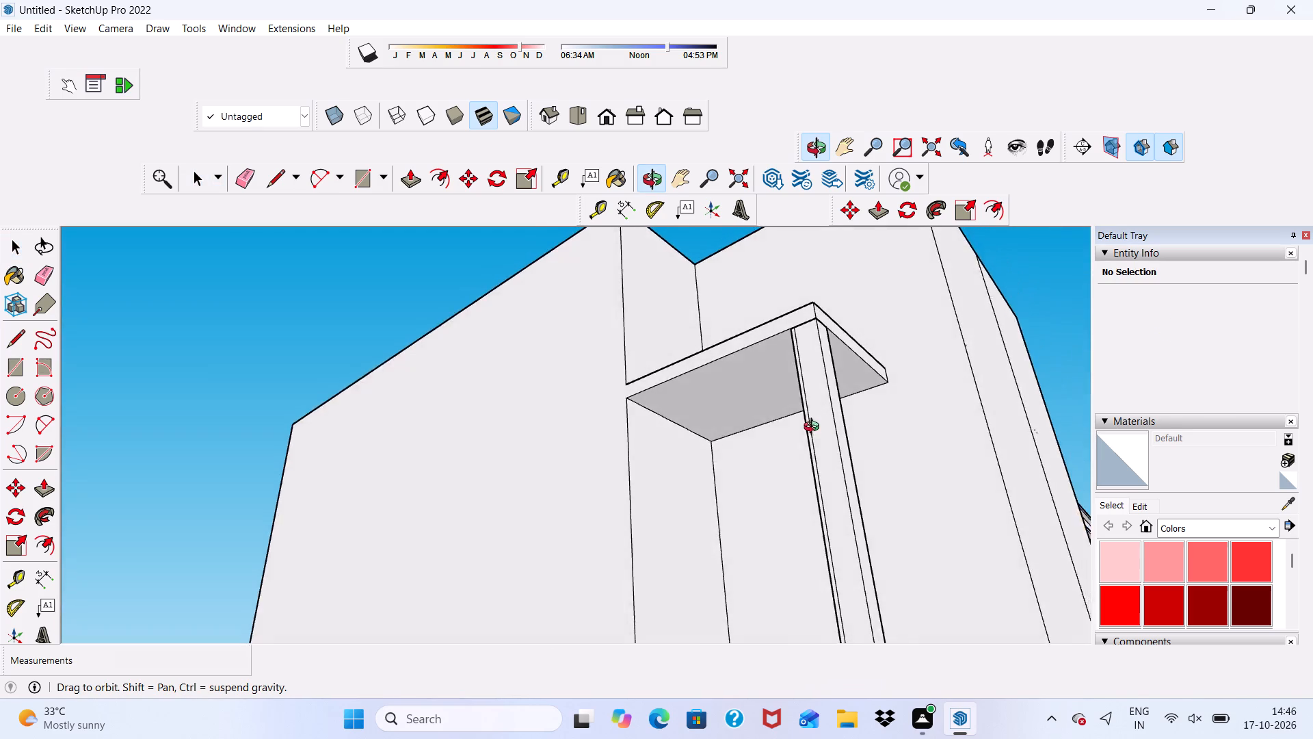
{"action": "middle_click_drag", "start_coordinate": [814, 428], "coordinate": [695, 455]}
{"action": "scroll", "coordinate": [631, 319], "scroll_direction": "up", "scroll_amount": 13}
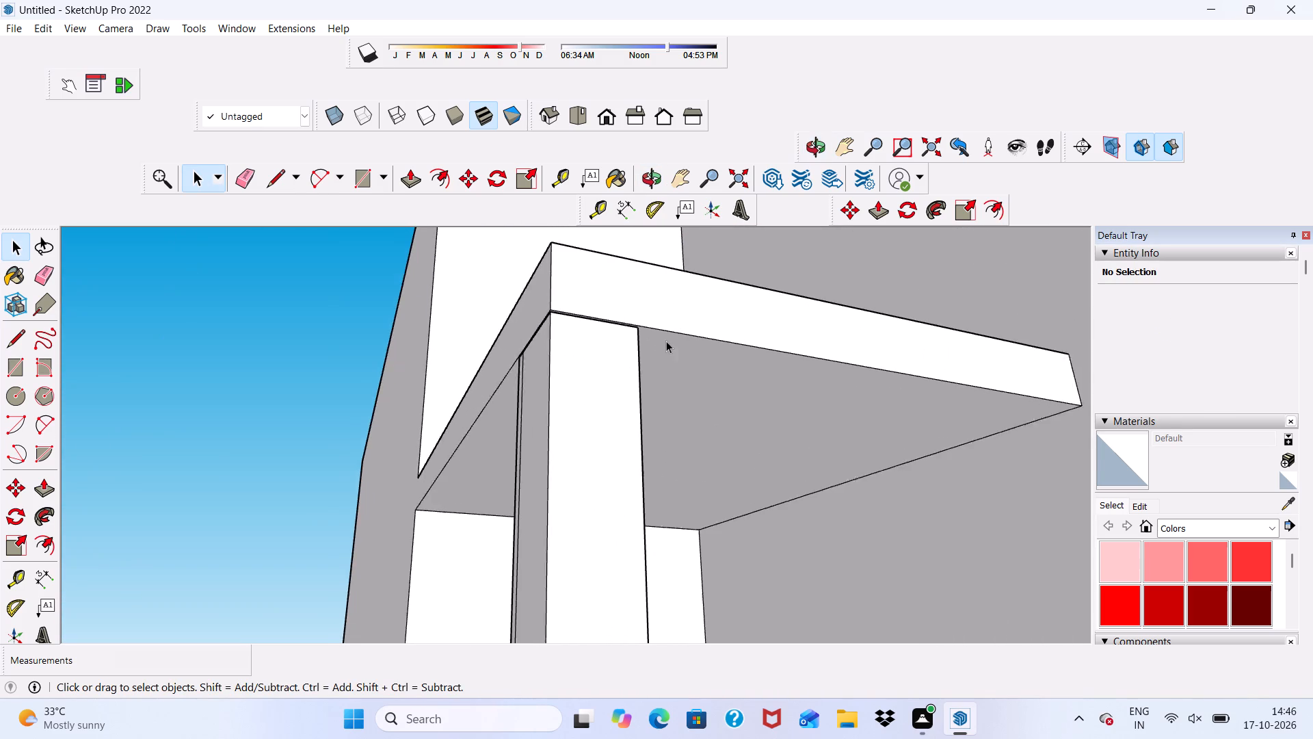
{"action": "scroll", "coordinate": [666, 341], "scroll_direction": "up", "scroll_amount": 3}
{"action": "scroll", "coordinate": [654, 322], "scroll_direction": "down", "scroll_amount": 1}
{"action": "middle_click_drag", "start_coordinate": [647, 317], "coordinate": [628, 545]}
{"action": "scroll", "coordinate": [576, 469], "scroll_direction": "down", "scroll_amount": 11}
{"action": "scroll", "coordinate": [594, 456], "scroll_direction": "up", "scroll_amount": 19}
{"action": "left_click", "coordinate": [527, 376]}
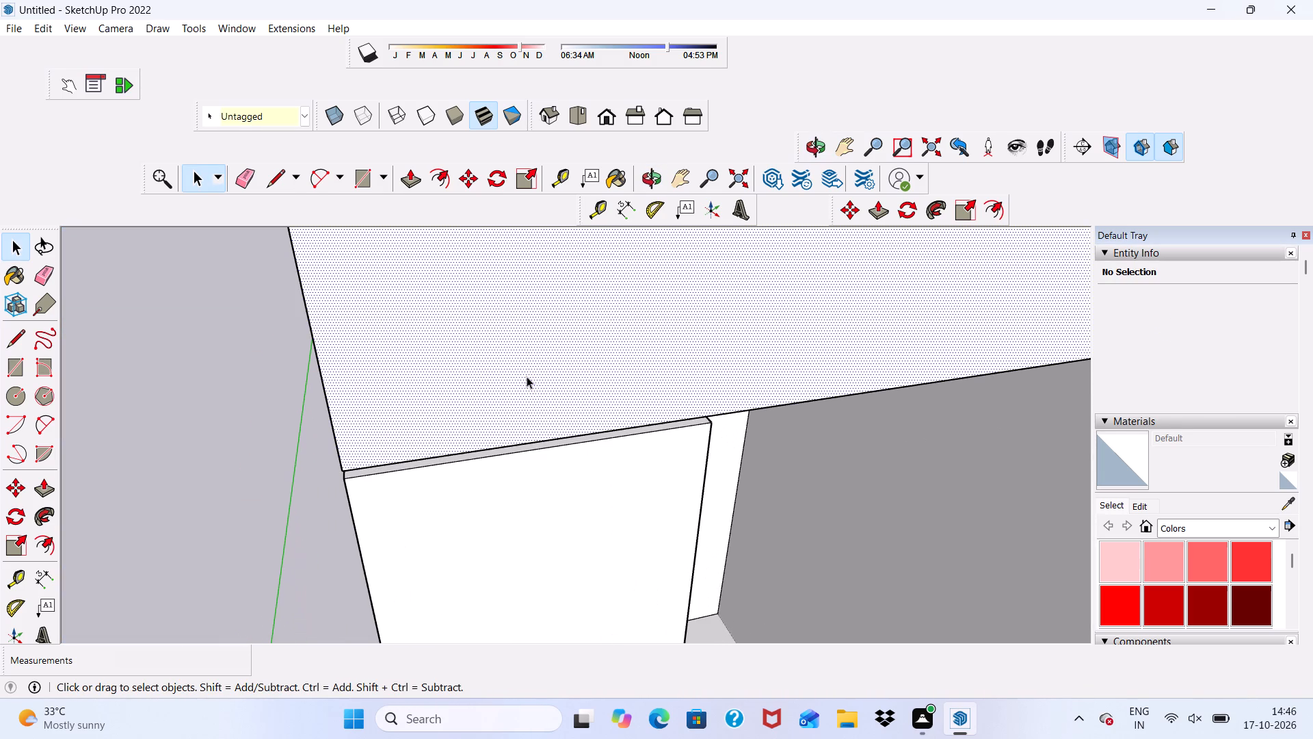
{"action": "left_click", "coordinate": [410, 172]}
{"action": "left_click", "coordinate": [447, 352]}
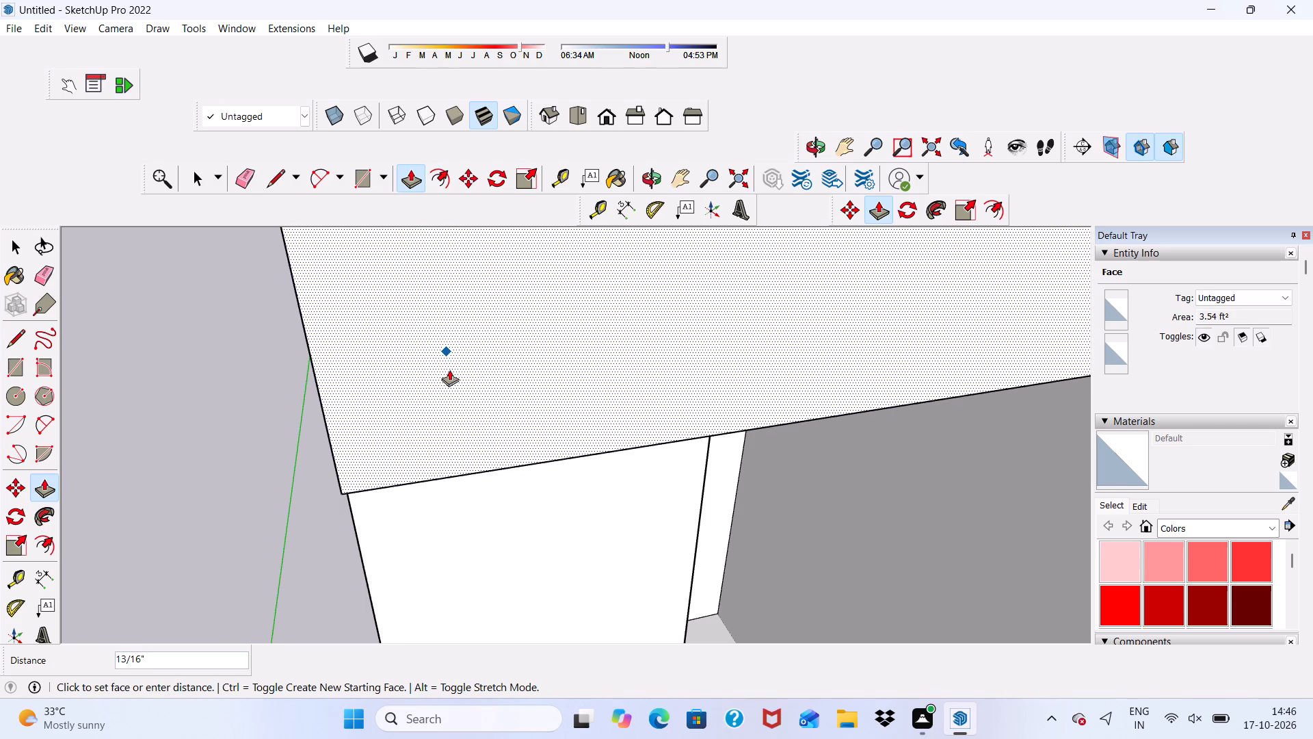
{"action": "left_click", "coordinate": [449, 369]}
{"action": "scroll", "coordinate": [432, 418], "scroll_direction": "down", "scroll_amount": 6}
{"action": "scroll", "coordinate": [529, 484], "scroll_direction": "down", "scroll_amount": 5}
{"action": "key", "text": "space"}
{"action": "scroll", "coordinate": [578, 401], "scroll_direction": "down", "scroll_amount": 6}
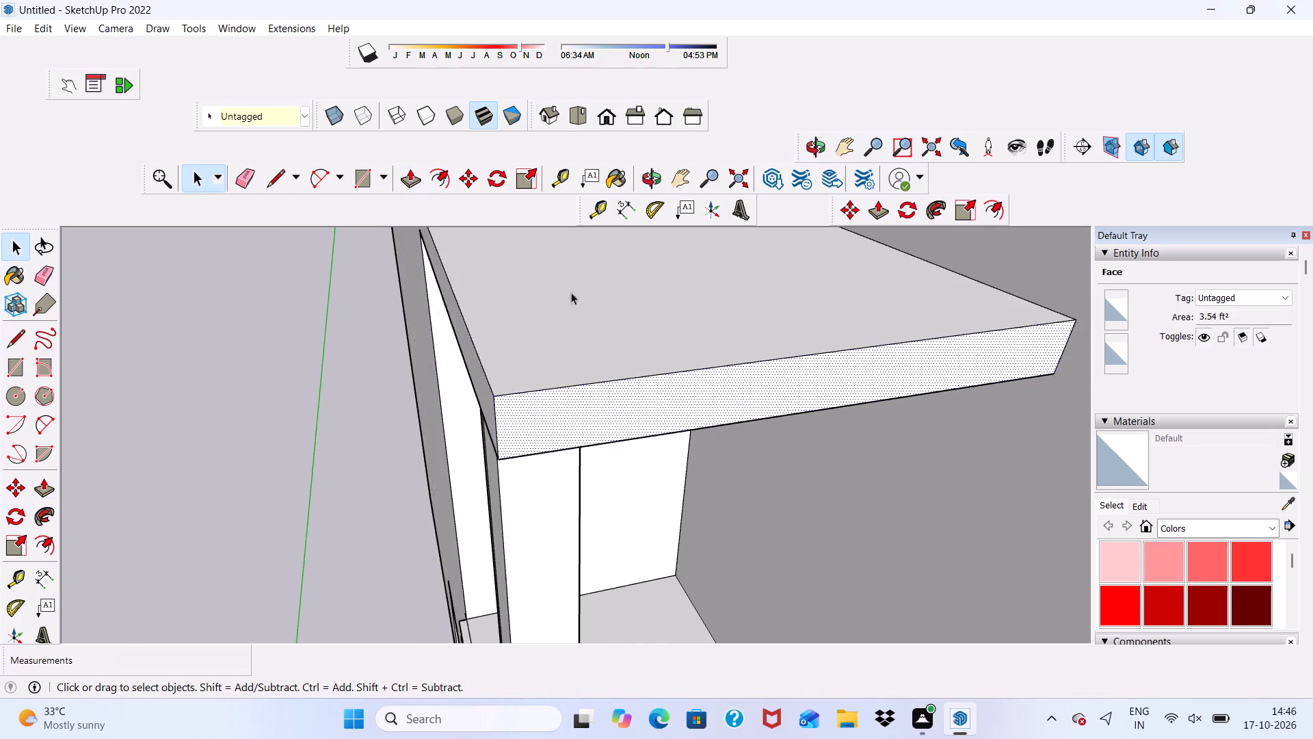
Draw a strip rectangle about 5' 11" by 1 3/8" along the top edge of the slab's outer end face.
{"action": "scroll", "coordinate": [571, 292], "scroll_direction": "down", "scroll_amount": 6}
{"action": "middle_click_drag", "start_coordinate": [620, 405], "coordinate": [605, 366]}
{"action": "scroll", "coordinate": [598, 377], "scroll_direction": "up", "scroll_amount": 1}
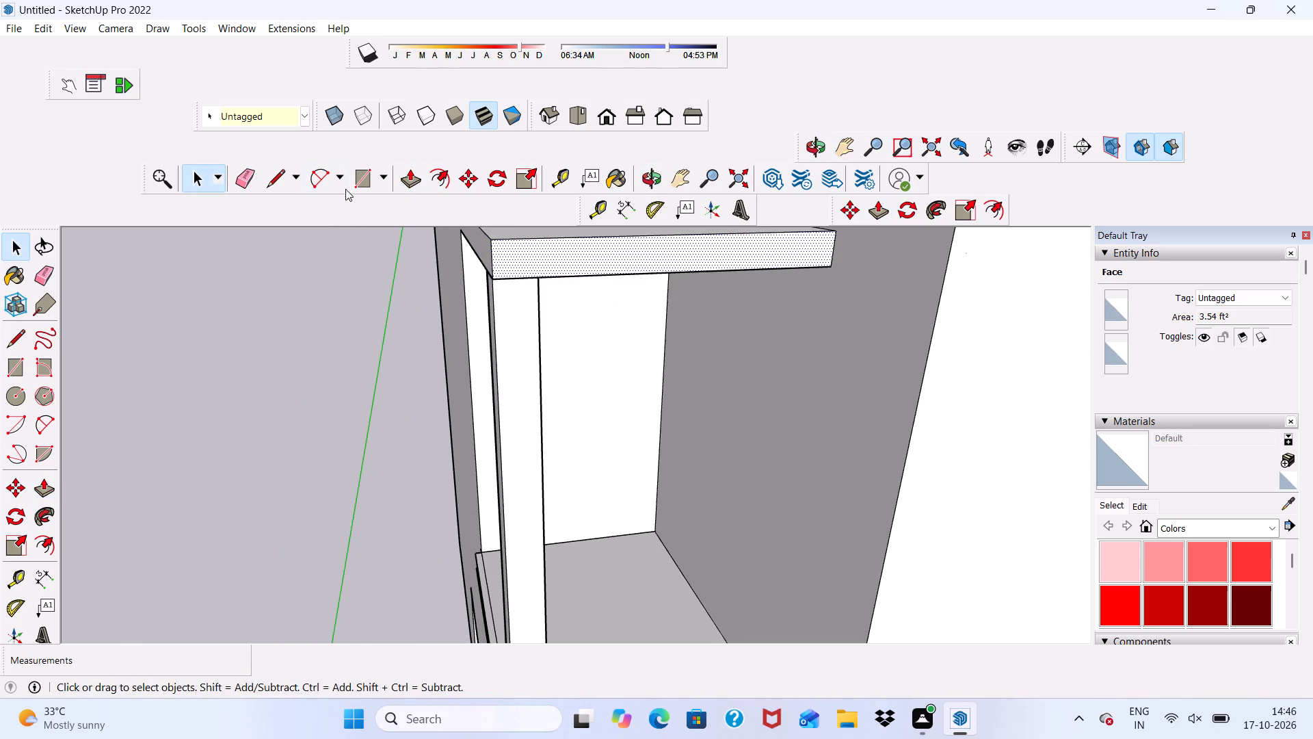
{"action": "left_click", "coordinate": [358, 174]}
{"action": "scroll", "coordinate": [438, 293], "scroll_direction": "down", "scroll_amount": 1}
{"action": "scroll", "coordinate": [462, 229], "scroll_direction": "up", "scroll_amount": 5}
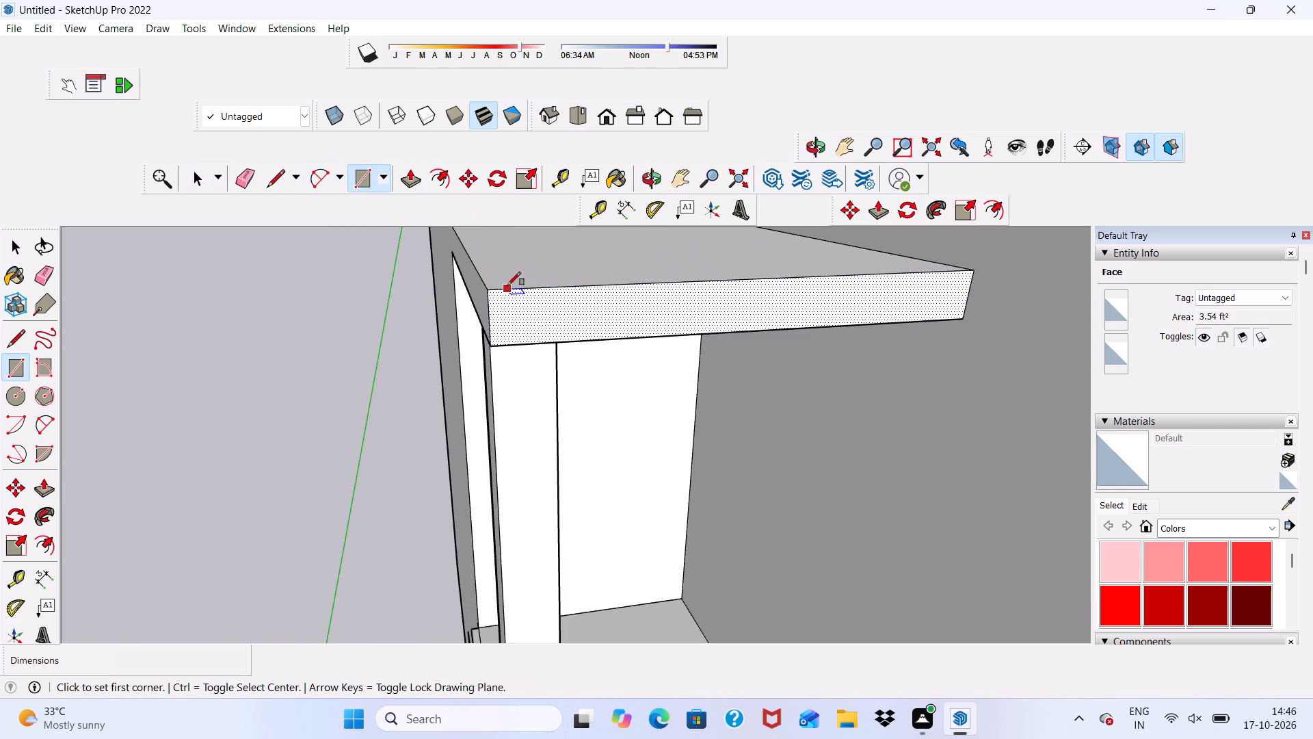
{"action": "scroll", "coordinate": [505, 281], "scroll_direction": "up", "scroll_amount": 1}
{"action": "key", "text": "space"}
{"action": "left_click", "coordinate": [360, 304]}
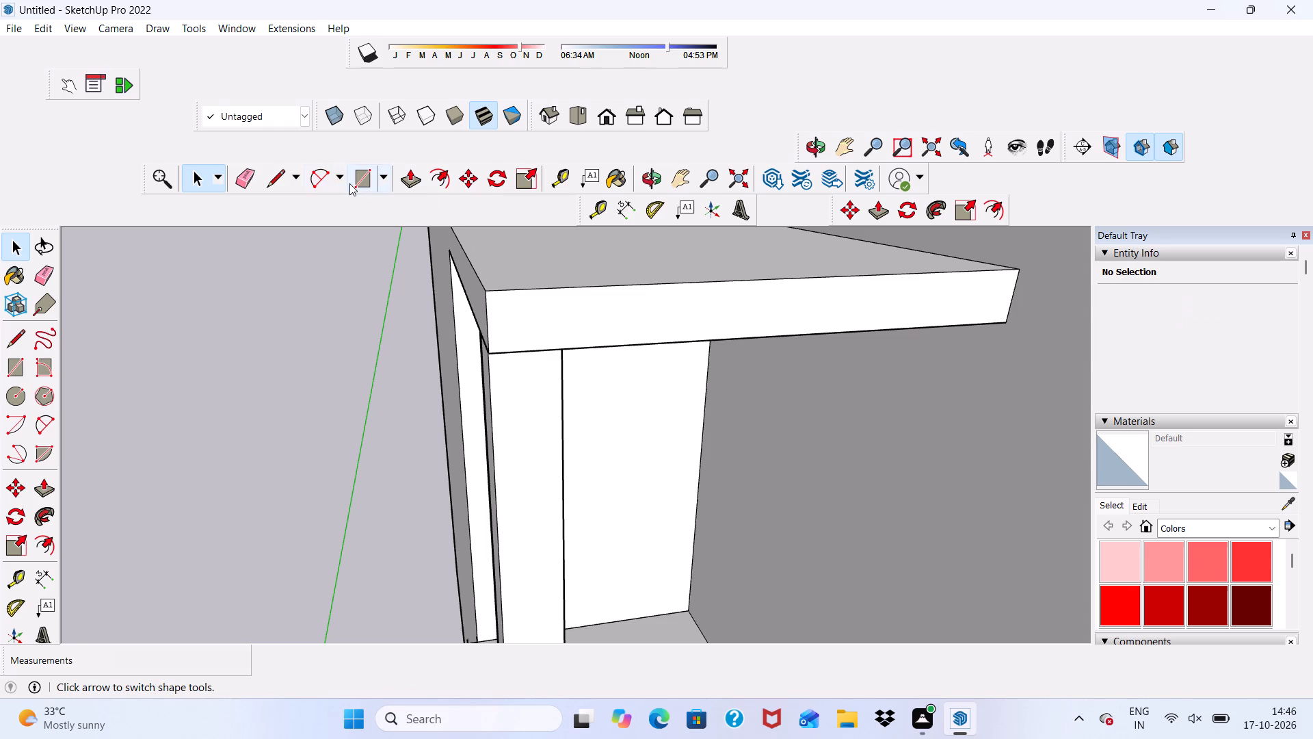
{"action": "left_click", "coordinate": [350, 174]}
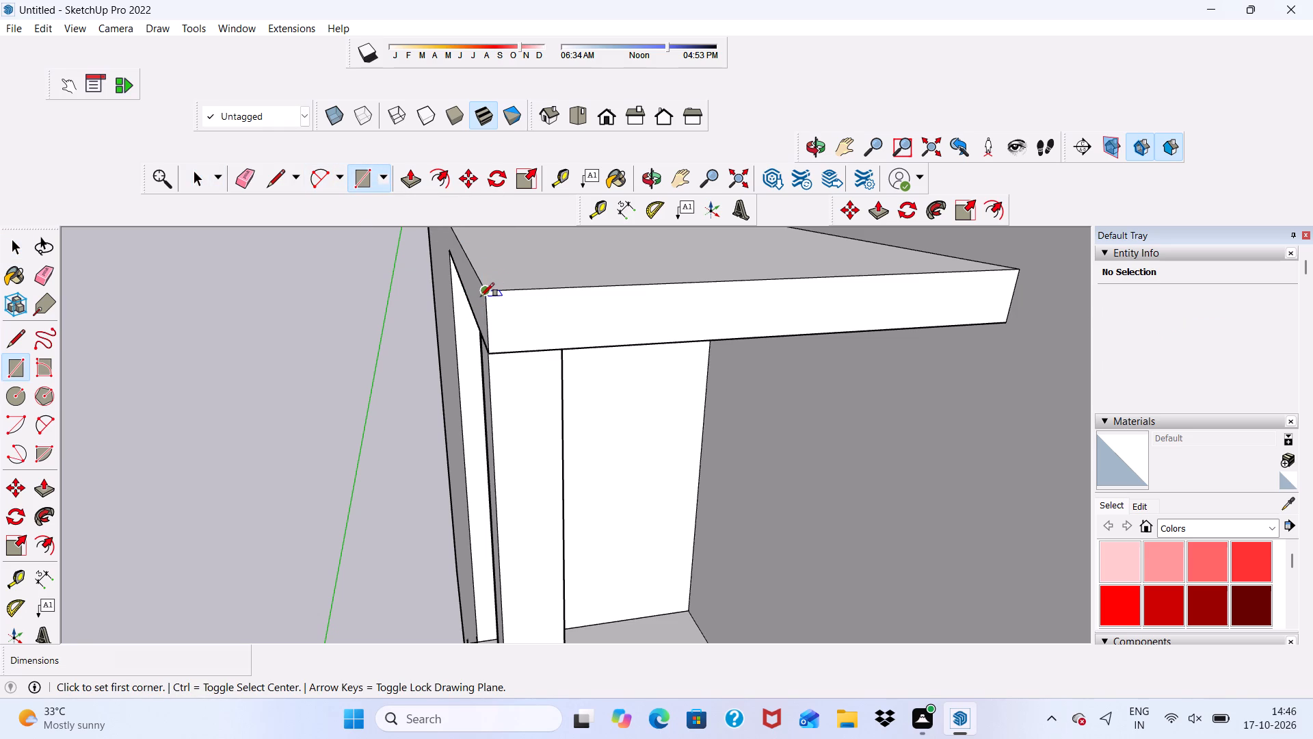
{"action": "left_click", "coordinate": [481, 296]}
{"action": "scroll", "coordinate": [1028, 291], "scroll_direction": "down", "scroll_amount": 1}
{"action": "scroll", "coordinate": [1021, 283], "scroll_direction": "up", "scroll_amount": 1}
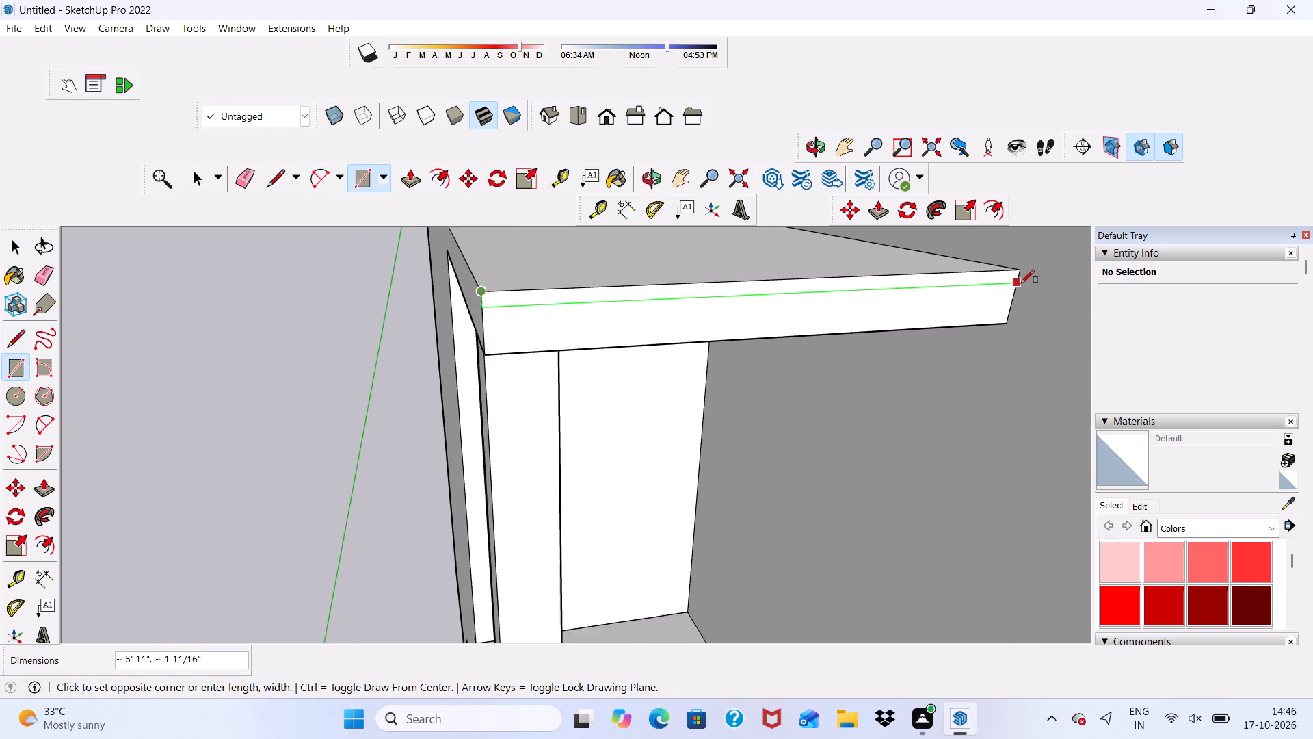
{"action": "scroll", "coordinate": [1021, 283], "scroll_direction": "up", "scroll_amount": 3}
{"action": "left_click", "coordinate": [1020, 280]}
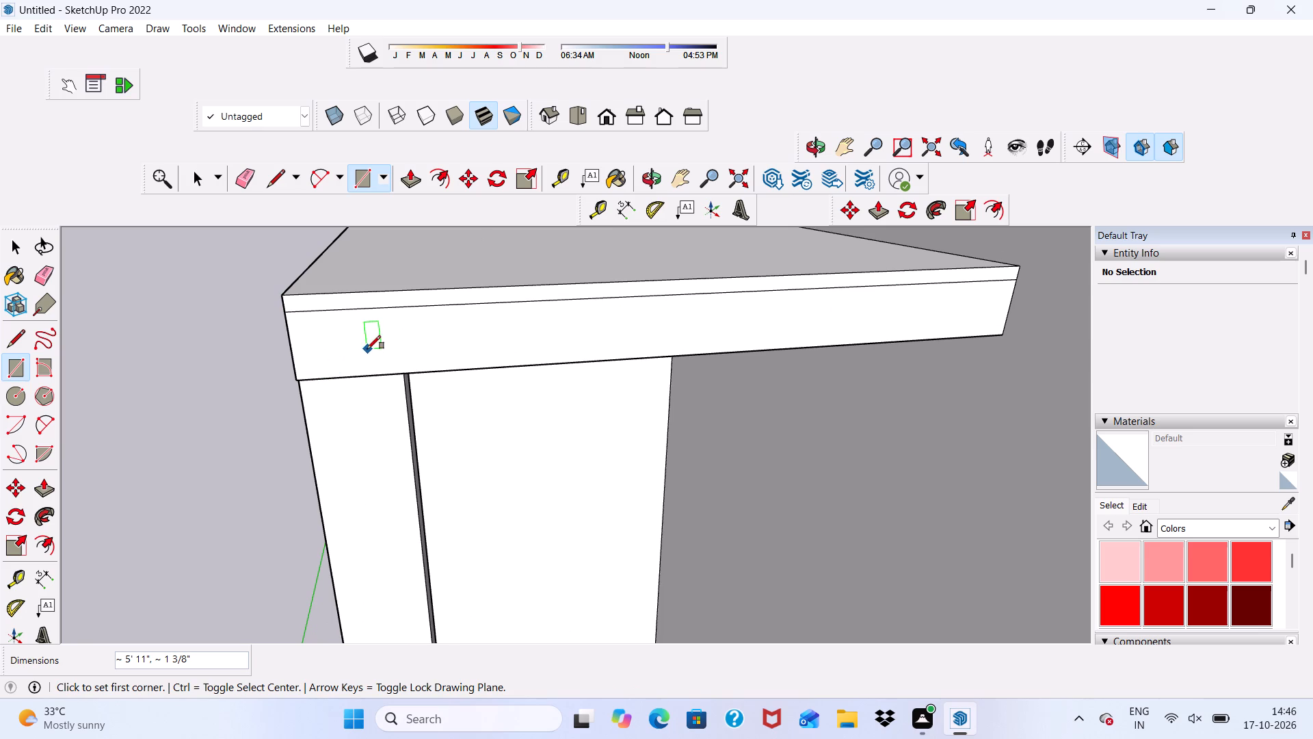
Draw a second strip rectangle about 5' 11" by 1 5/8" along the bottom edge of the same slab face.
{"action": "left_click", "coordinate": [297, 381]}
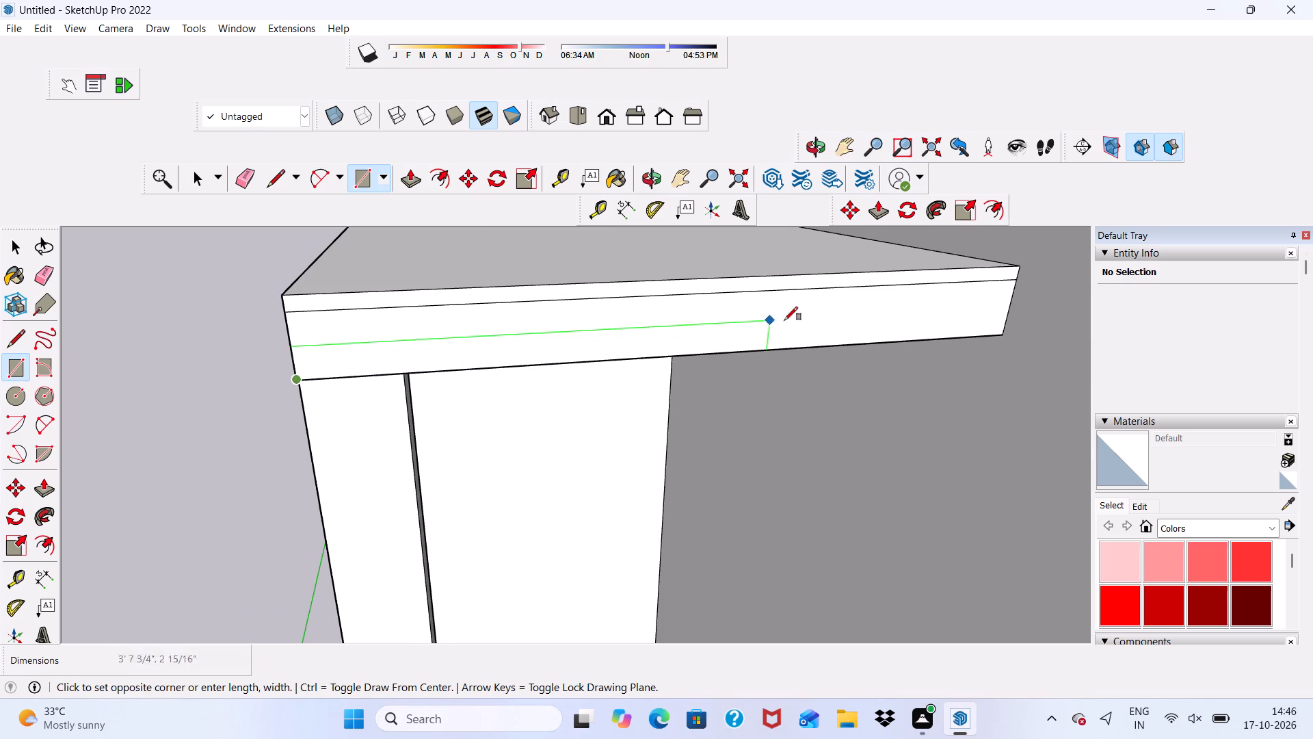
{"action": "left_click", "coordinate": [1008, 320]}
{"action": "middle_click_drag", "start_coordinate": [278, 339], "coordinate": [724, 341]}
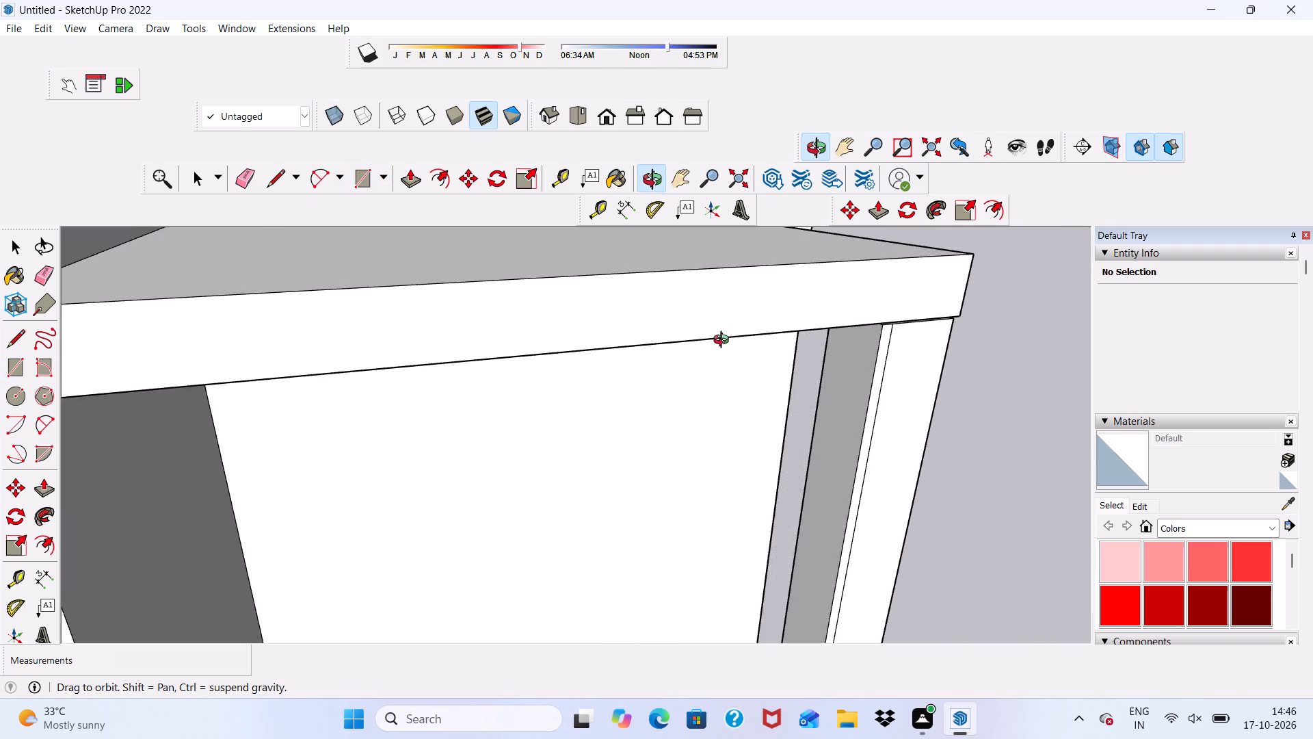
{"action": "middle_click_drag", "start_coordinate": [724, 341], "coordinate": [728, 341]}
{"action": "scroll", "coordinate": [349, 360], "scroll_direction": "down", "scroll_amount": 8}
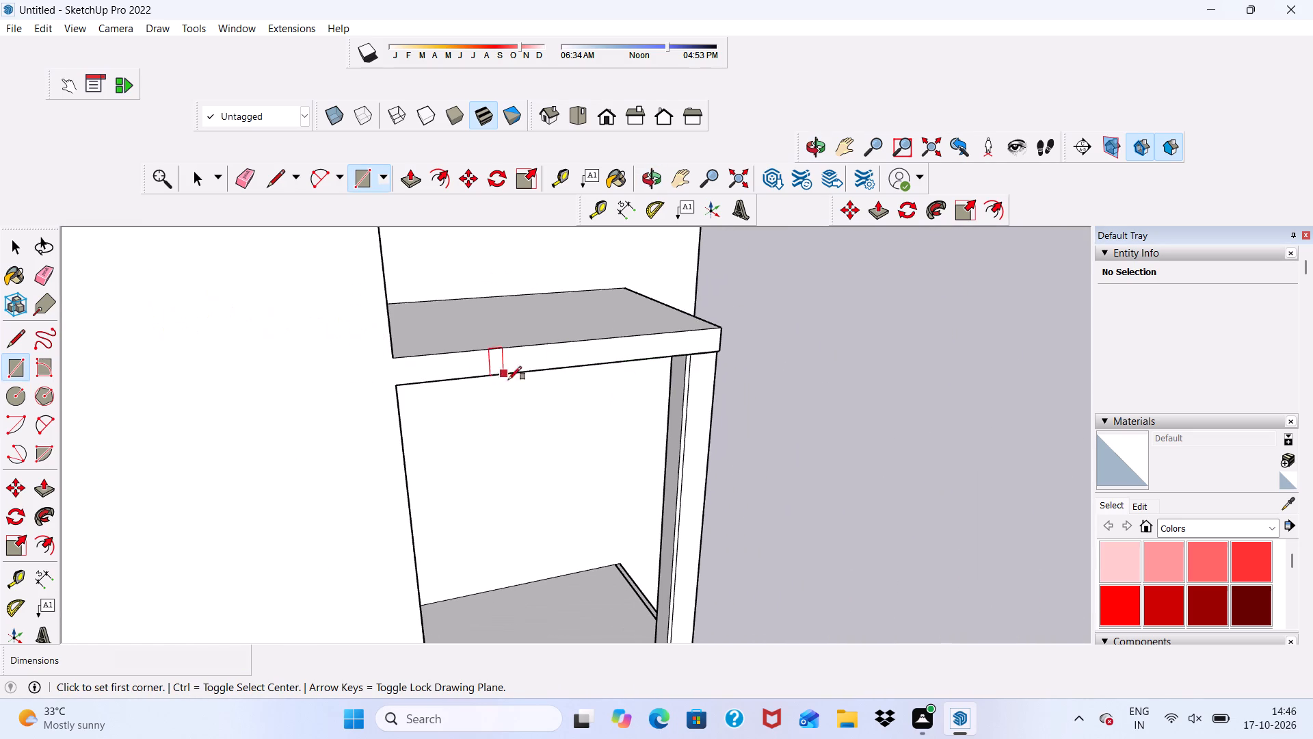
{"action": "middle_click_drag", "start_coordinate": [508, 380], "coordinate": [169, 390]}
{"action": "key", "text": "space"}
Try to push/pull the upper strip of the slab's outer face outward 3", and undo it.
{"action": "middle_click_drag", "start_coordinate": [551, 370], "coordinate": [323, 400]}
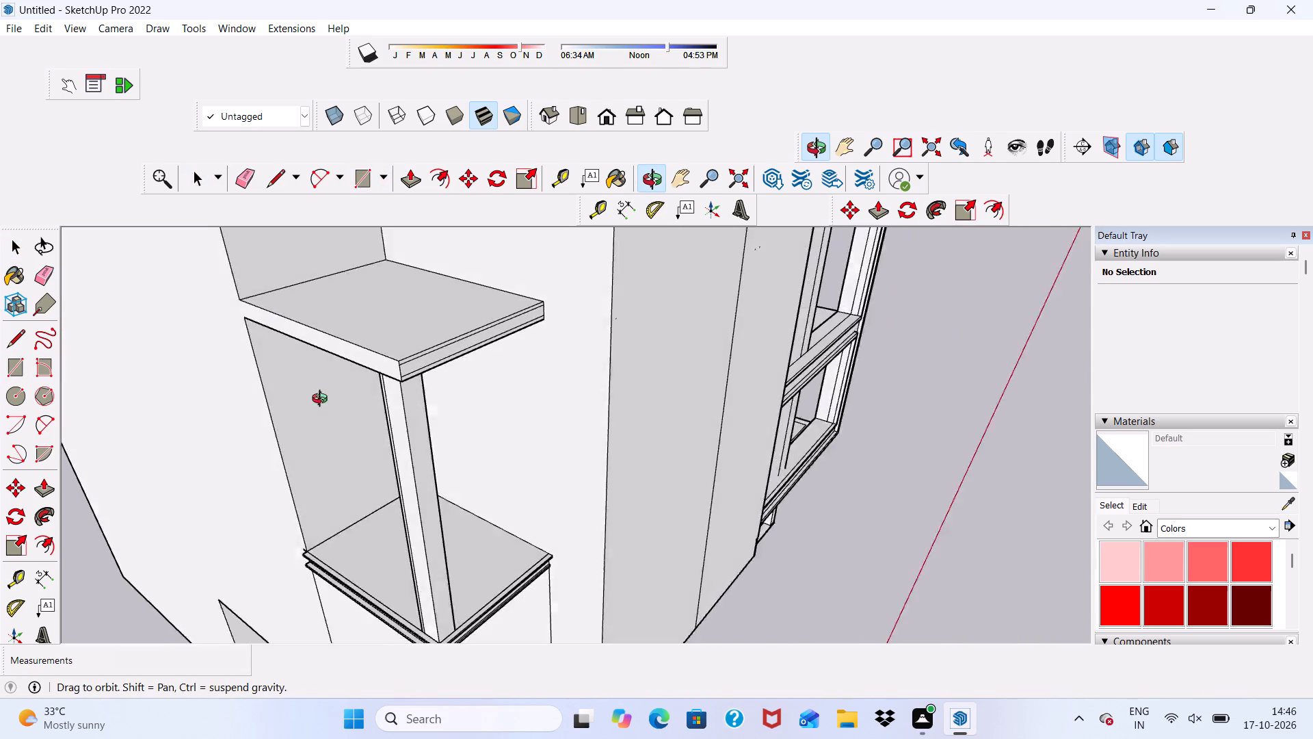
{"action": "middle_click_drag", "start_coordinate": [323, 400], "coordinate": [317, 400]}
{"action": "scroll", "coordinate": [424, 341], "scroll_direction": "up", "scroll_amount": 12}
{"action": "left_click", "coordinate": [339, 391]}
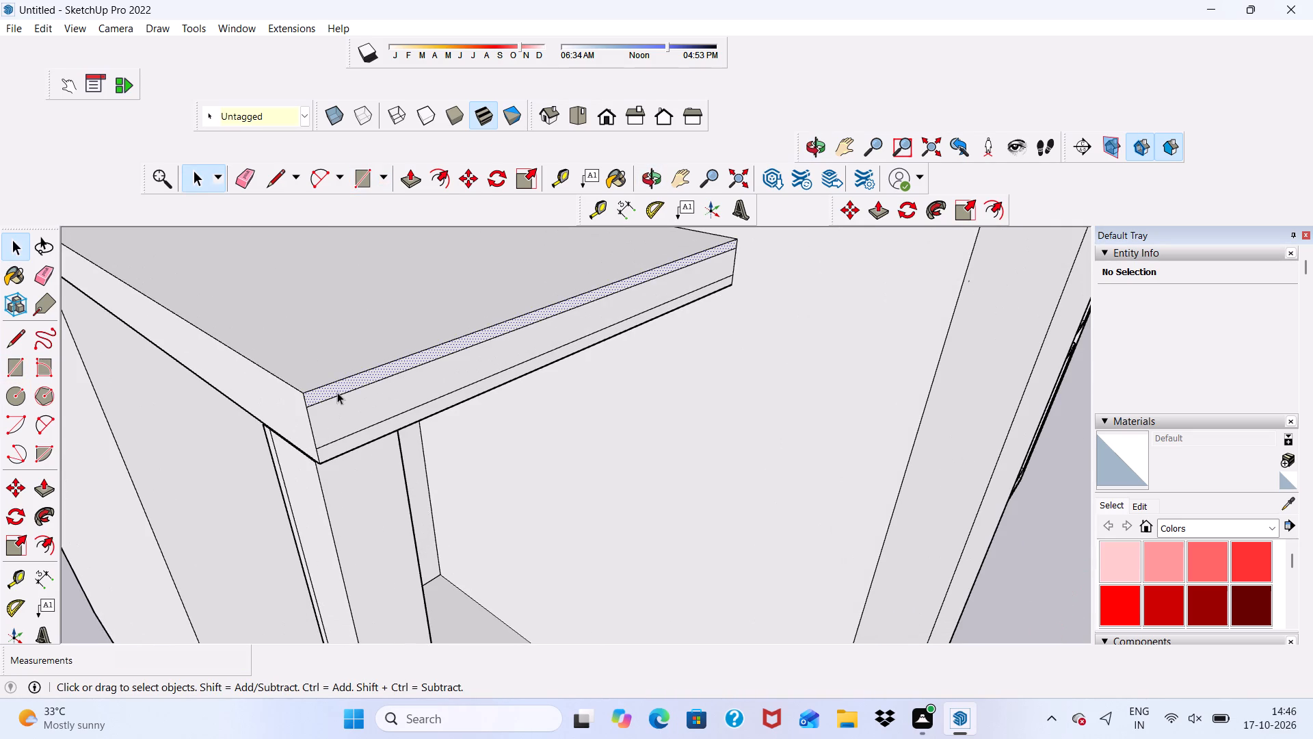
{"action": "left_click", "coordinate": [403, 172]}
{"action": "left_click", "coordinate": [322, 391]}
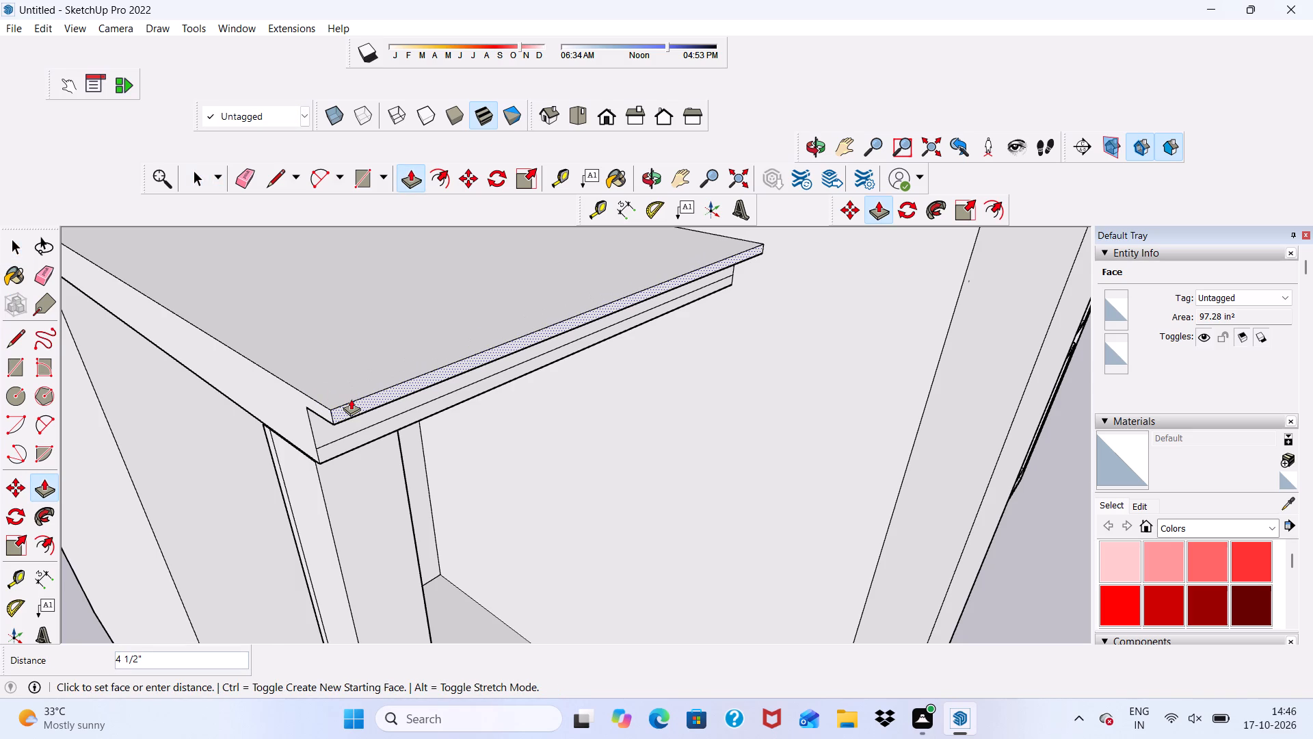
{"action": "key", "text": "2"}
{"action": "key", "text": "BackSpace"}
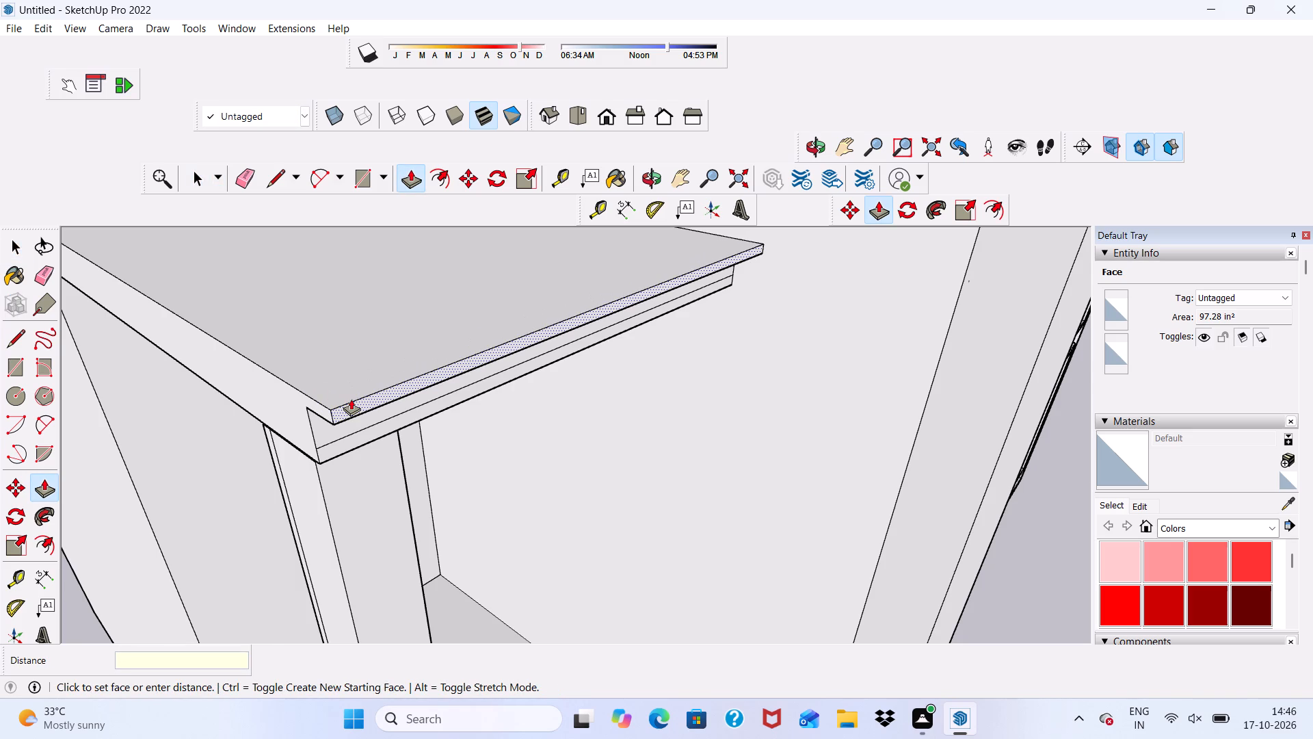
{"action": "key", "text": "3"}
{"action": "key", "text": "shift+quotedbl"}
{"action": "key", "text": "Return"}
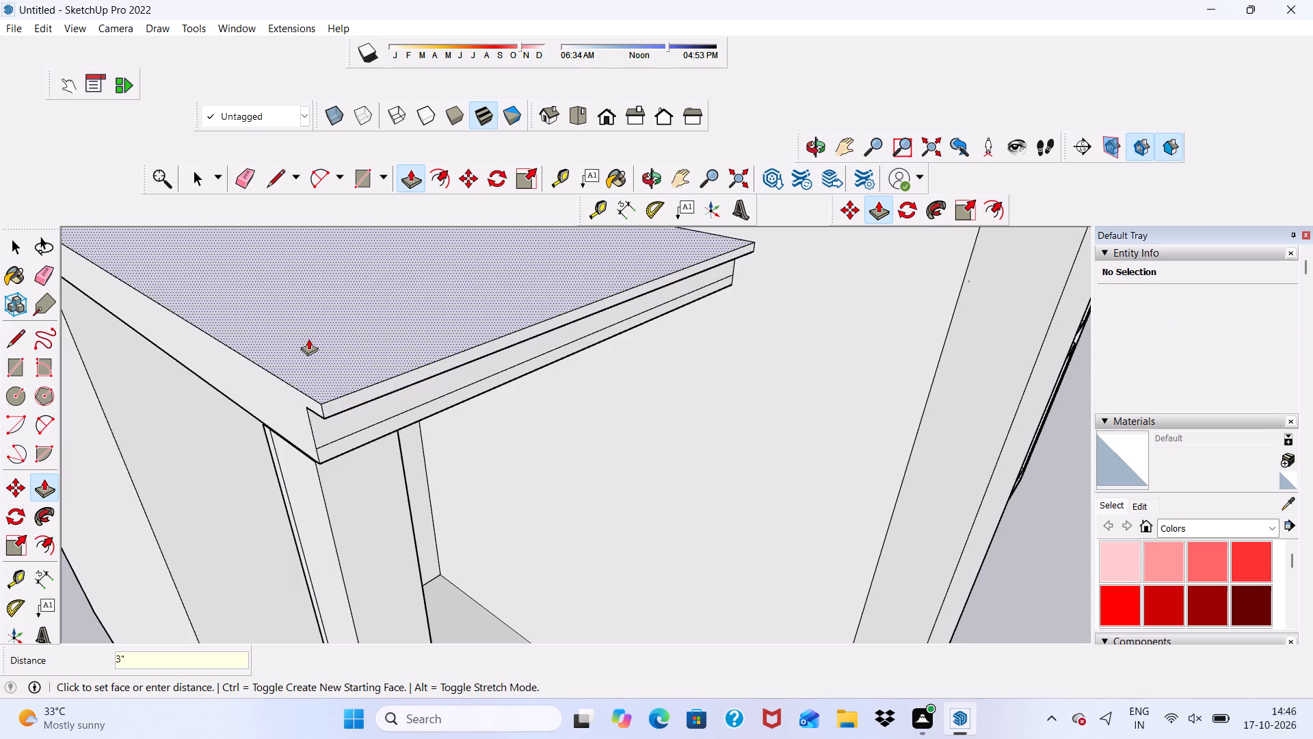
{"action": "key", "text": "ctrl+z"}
Push/pull the upper strip on the covering slab's outer end face outward 3" as a ledge.
{"action": "scroll", "coordinate": [326, 393], "scroll_direction": "up", "scroll_amount": 4}
{"action": "left_click", "coordinate": [321, 391]}
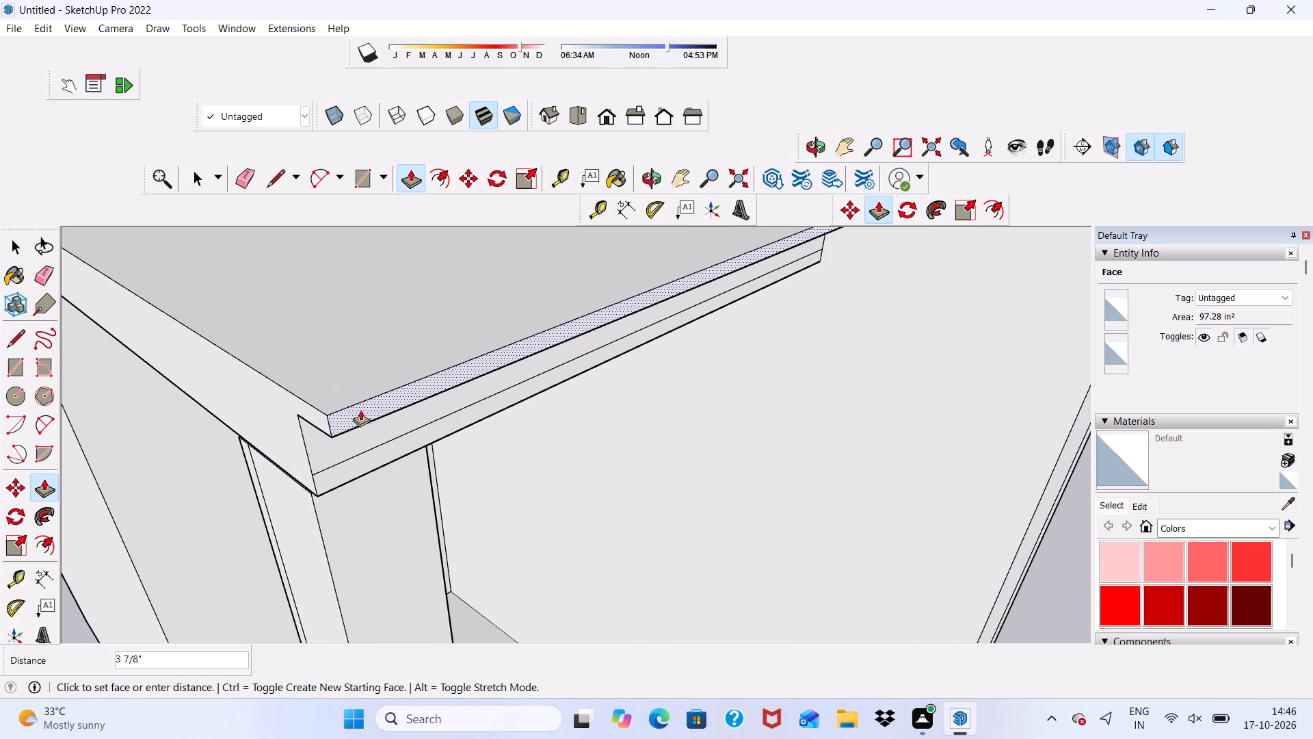
{"action": "key", "text": "3"}
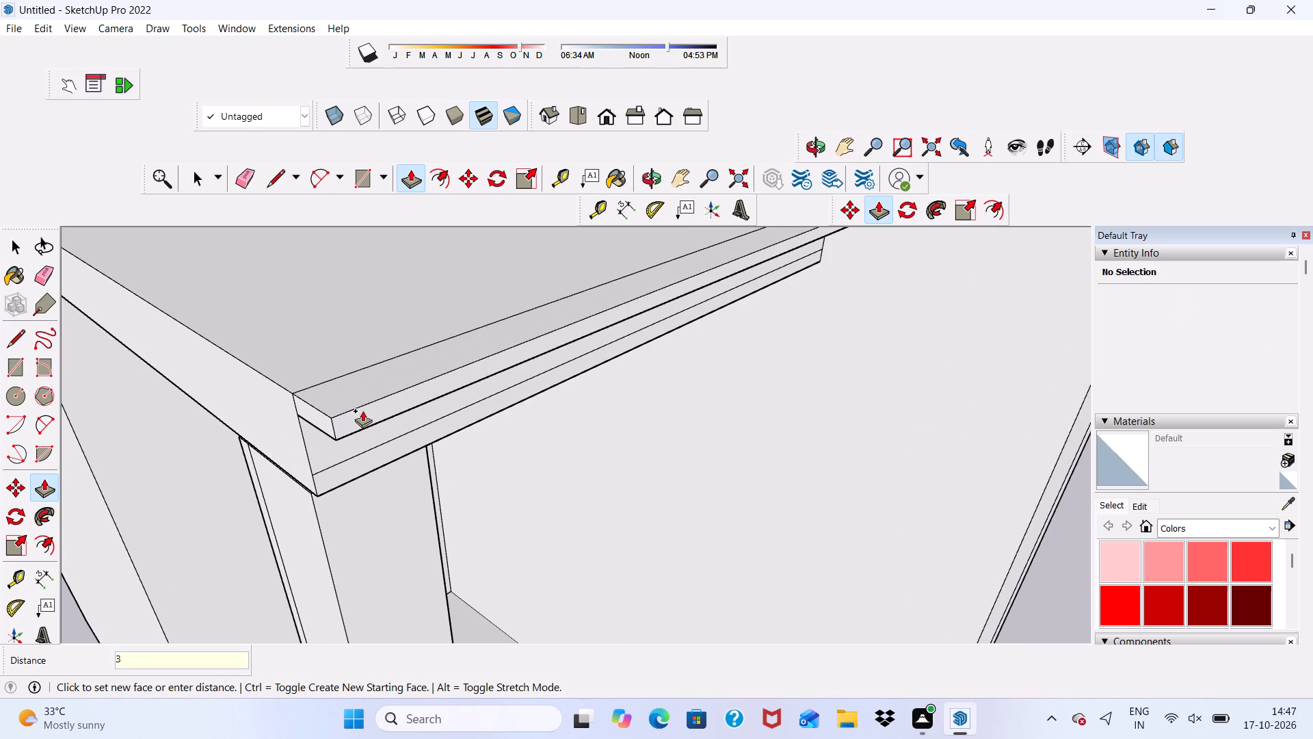
{"action": "key", "text": "shift+quotedbl"}
{"action": "key", "text": "Return"}
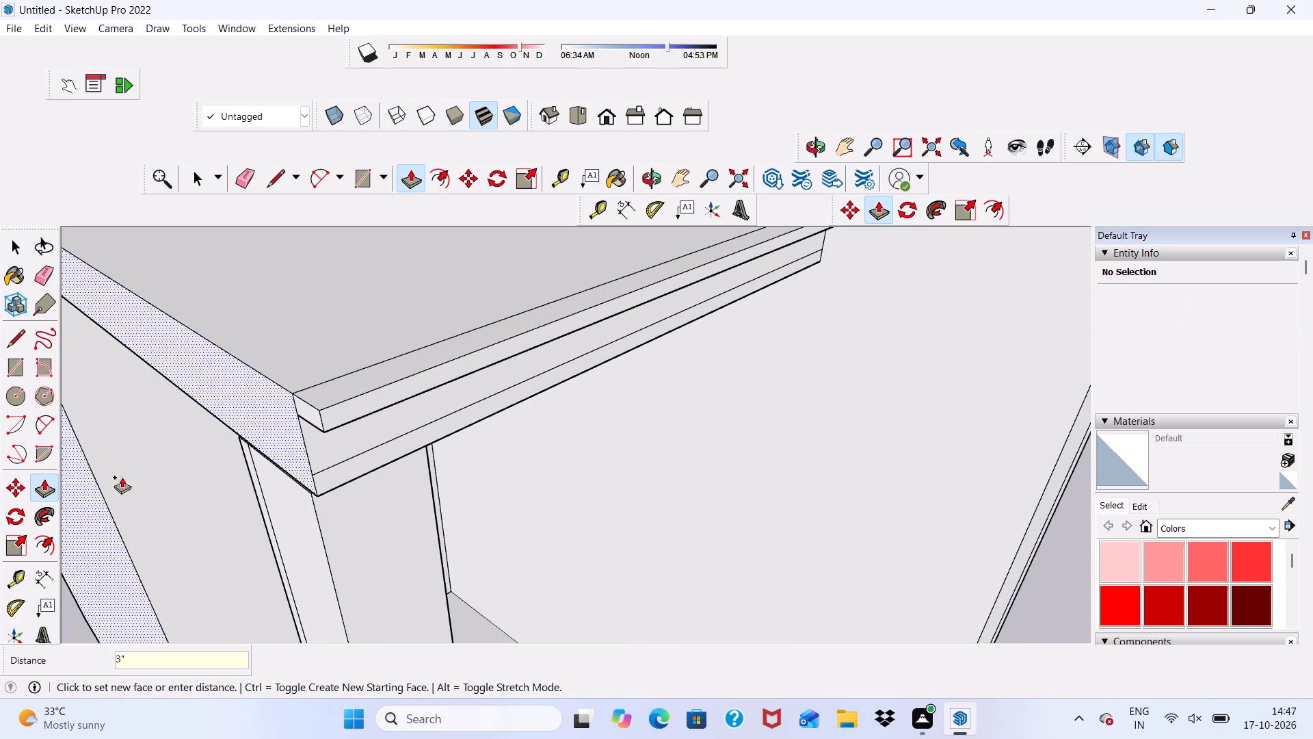
Push/pull the upper ledge's corner end face about 1 11/16" past the slab's long side face.
{"action": "scroll", "coordinate": [126, 477], "scroll_direction": "down", "scroll_amount": 1}
{"action": "middle_click_drag", "start_coordinate": [136, 495], "coordinate": [274, 501]}
{"action": "scroll", "coordinate": [248, 575], "scroll_direction": "down", "scroll_amount": 5}
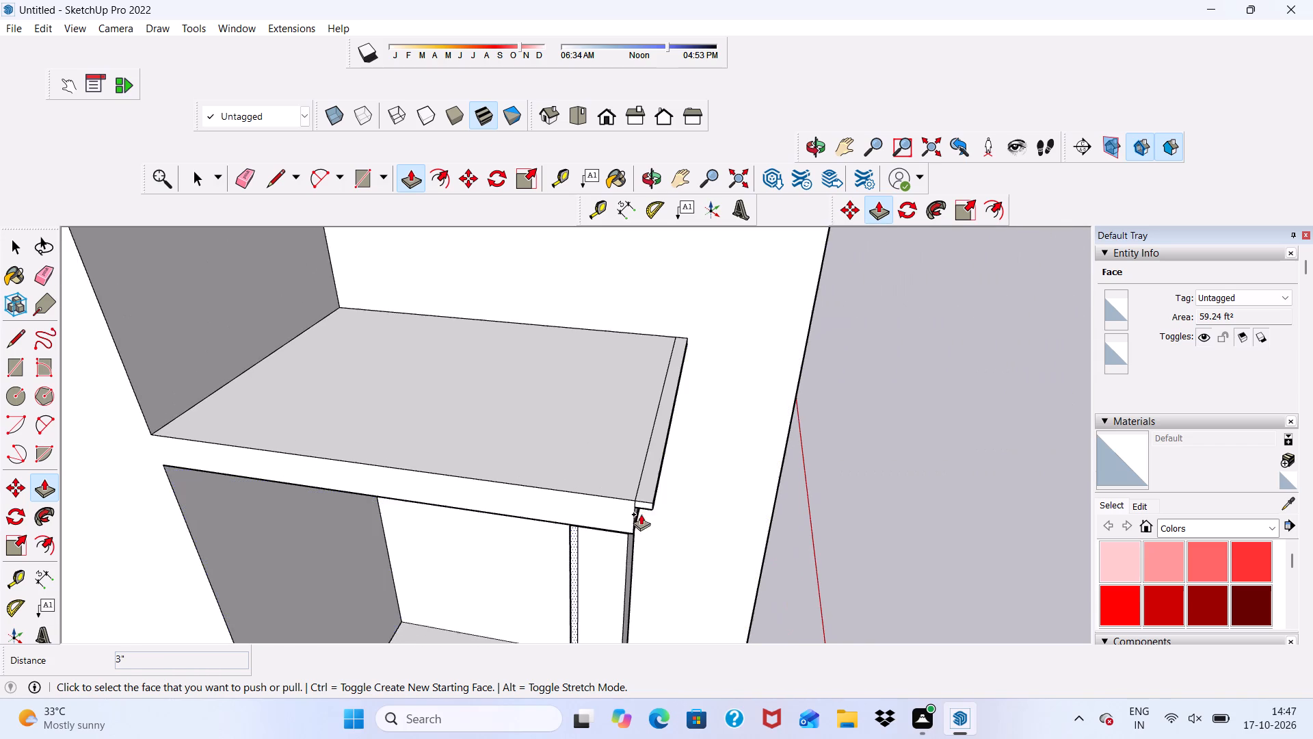
{"action": "scroll", "coordinate": [641, 513], "scroll_direction": "up", "scroll_amount": 9}
{"action": "left_click", "coordinate": [631, 491]}
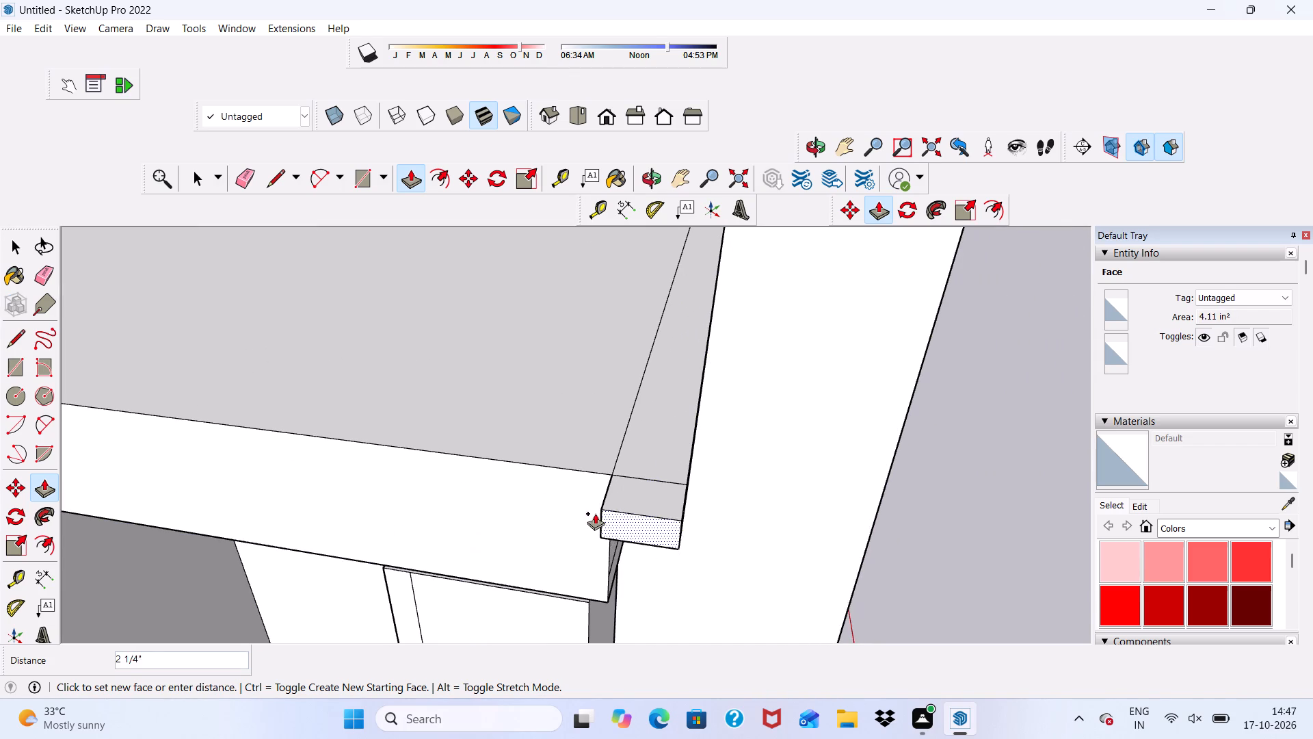
{"action": "left_click", "coordinate": [598, 507]}
Push/pull the side face of the upper ledge's projecting corner about 8' along the slab's long side, up to the wall edge.
{"action": "middle_click_drag", "start_coordinate": [542, 510], "coordinate": [721, 487]}
{"action": "scroll", "coordinate": [664, 493], "scroll_direction": "up", "scroll_amount": 1}
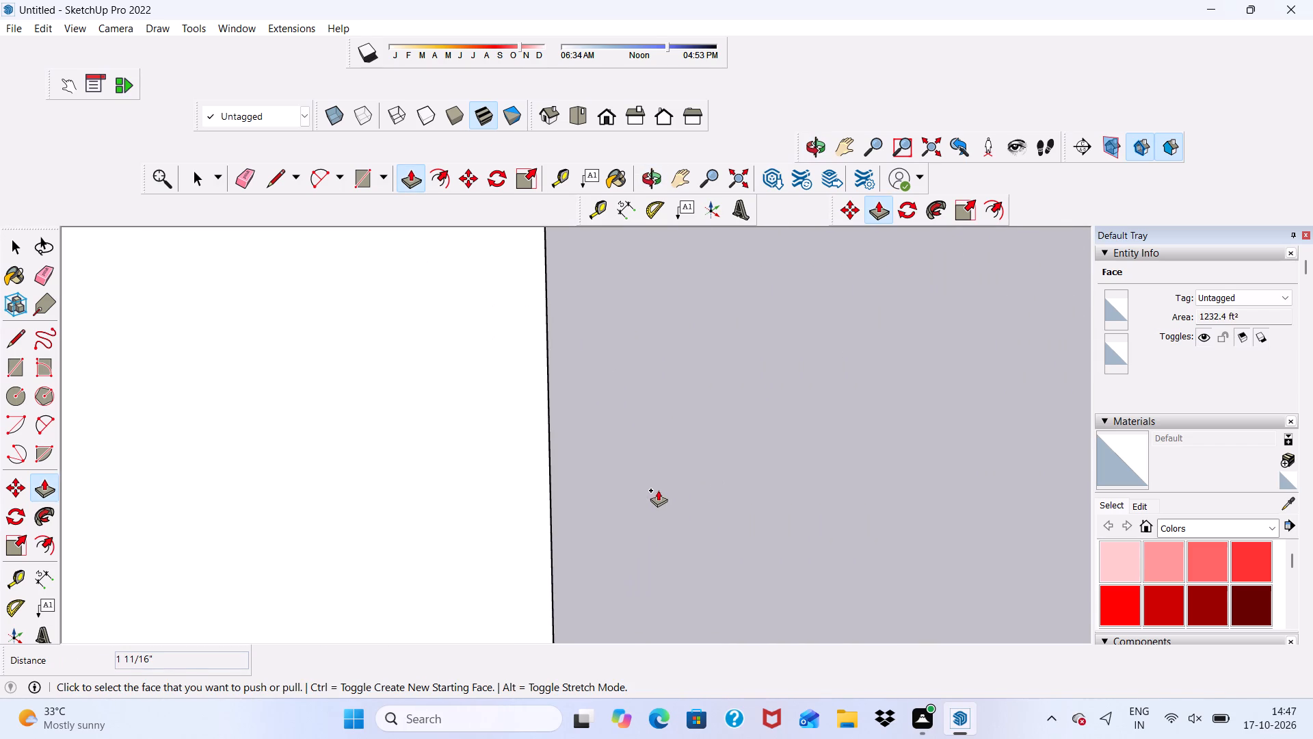
{"action": "scroll", "coordinate": [645, 479], "scroll_direction": "down", "scroll_amount": 7}
{"action": "scroll", "coordinate": [626, 482], "scroll_direction": "up", "scroll_amount": 16}
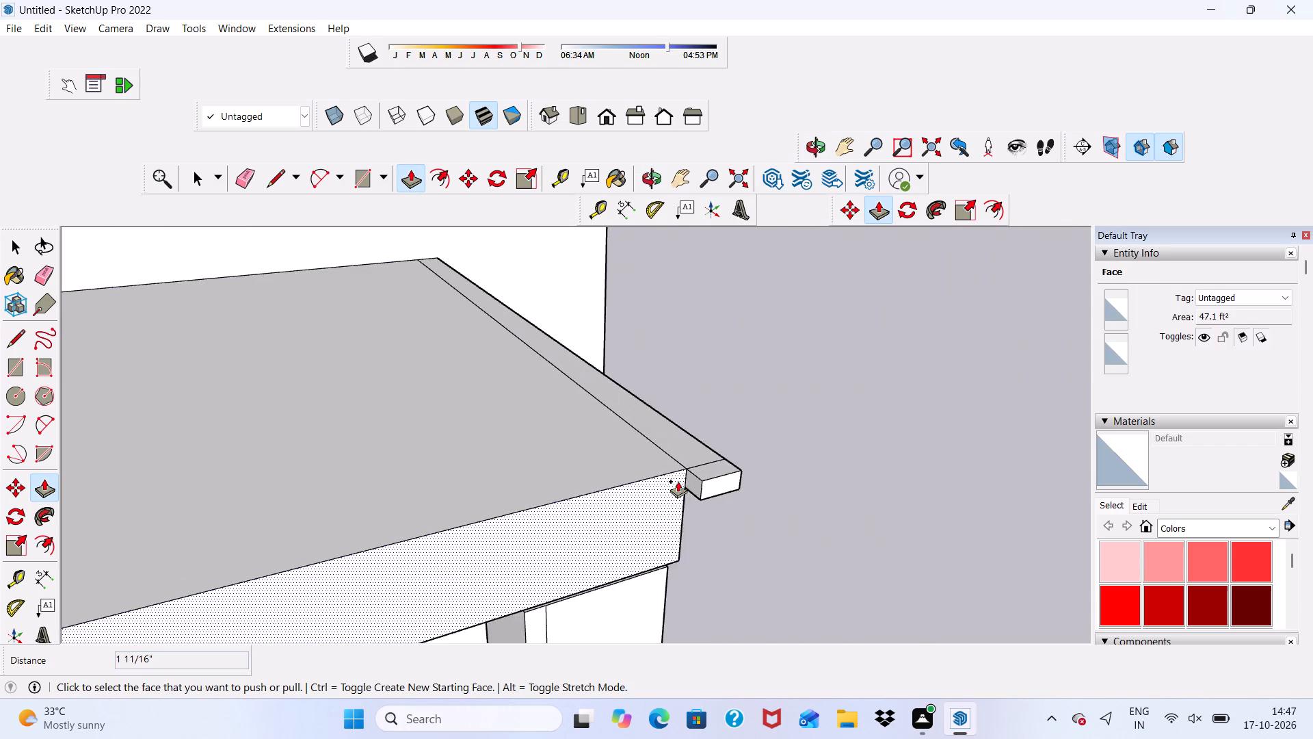
{"action": "scroll", "coordinate": [678, 481], "scroll_direction": "up", "scroll_amount": 4}
{"action": "left_click", "coordinate": [698, 481]}
{"action": "scroll", "coordinate": [457, 519], "scroll_direction": "down", "scroll_amount": 15}
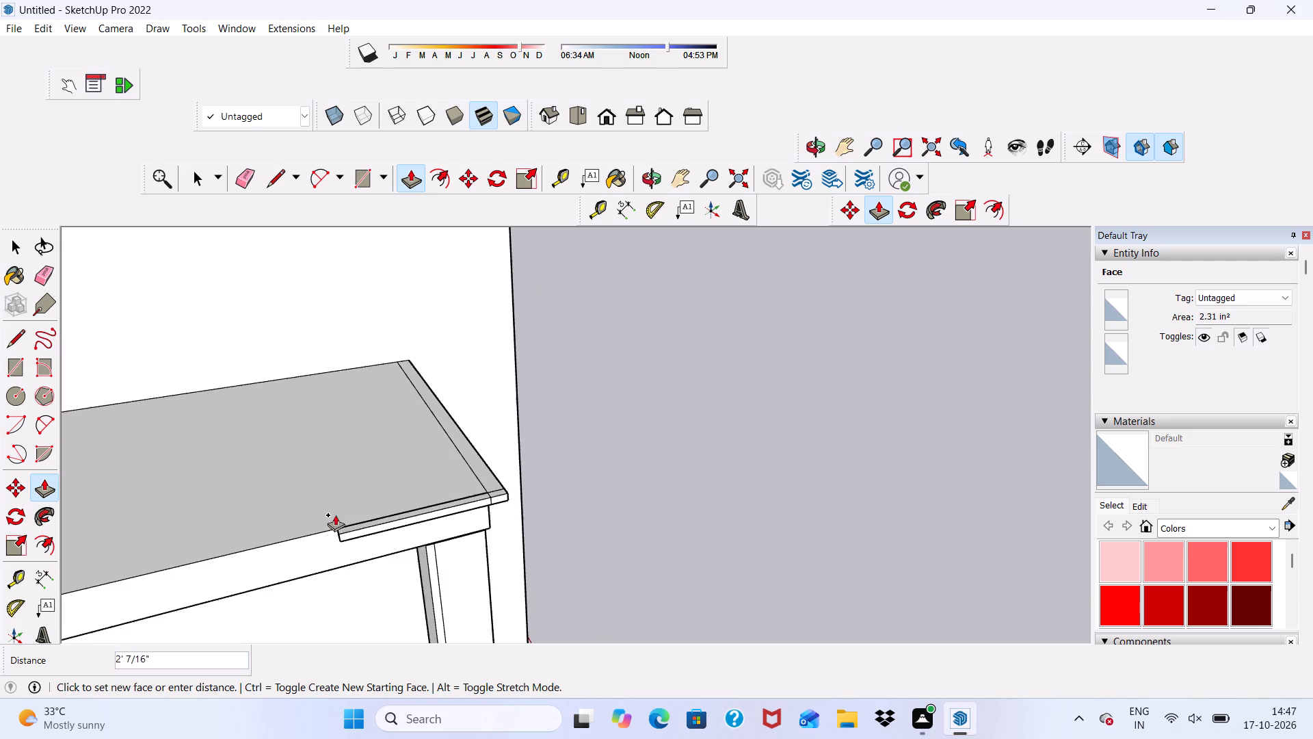
{"action": "scroll", "coordinate": [335, 515], "scroll_direction": "down", "scroll_amount": 8}
{"action": "scroll", "coordinate": [83, 552], "scroll_direction": "up", "scroll_amount": 1}
{"action": "scroll", "coordinate": [159, 520], "scroll_direction": "down", "scroll_amount": 11}
{"action": "scroll", "coordinate": [143, 543], "scroll_direction": "up", "scroll_amount": 4}
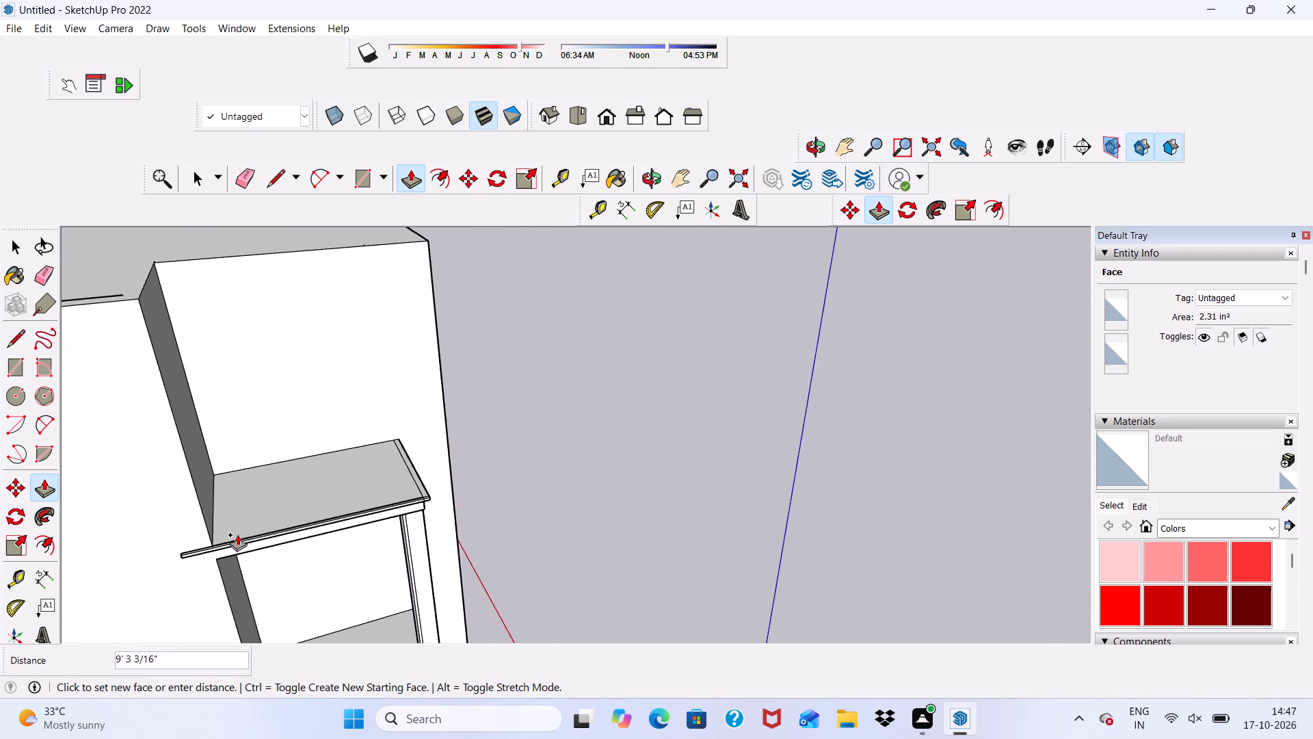
{"action": "scroll", "coordinate": [237, 534], "scroll_direction": "up", "scroll_amount": 9}
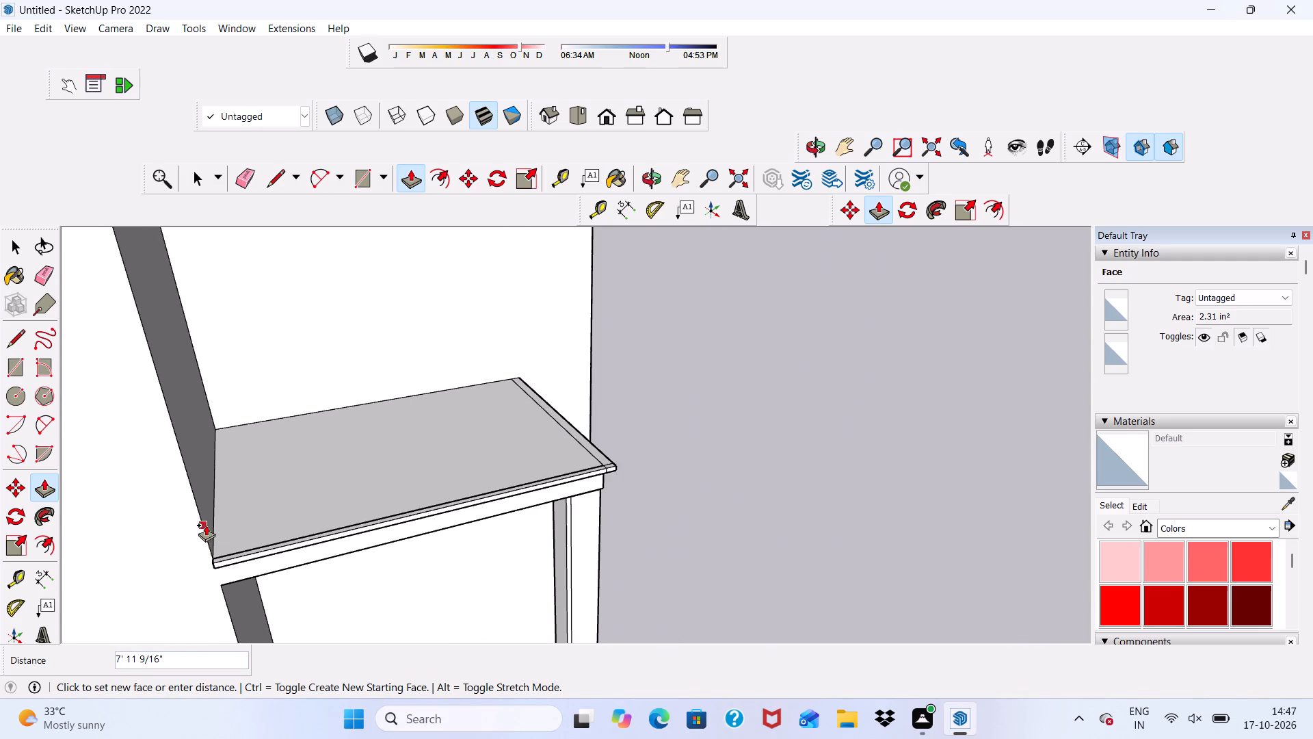
{"action": "left_click", "coordinate": [206, 525]}
{"action": "scroll", "coordinate": [227, 534], "scroll_direction": "down", "scroll_amount": 3}
{"action": "middle_click_drag", "start_coordinate": [295, 552], "coordinate": [59, 454]}
{"action": "key", "text": "space"}
Push/pull the lower strip on the slab's outer end face outward 3", aligned with the upper ledge.
{"action": "scroll", "coordinate": [486, 405], "scroll_direction": "up", "scroll_amount": 3}
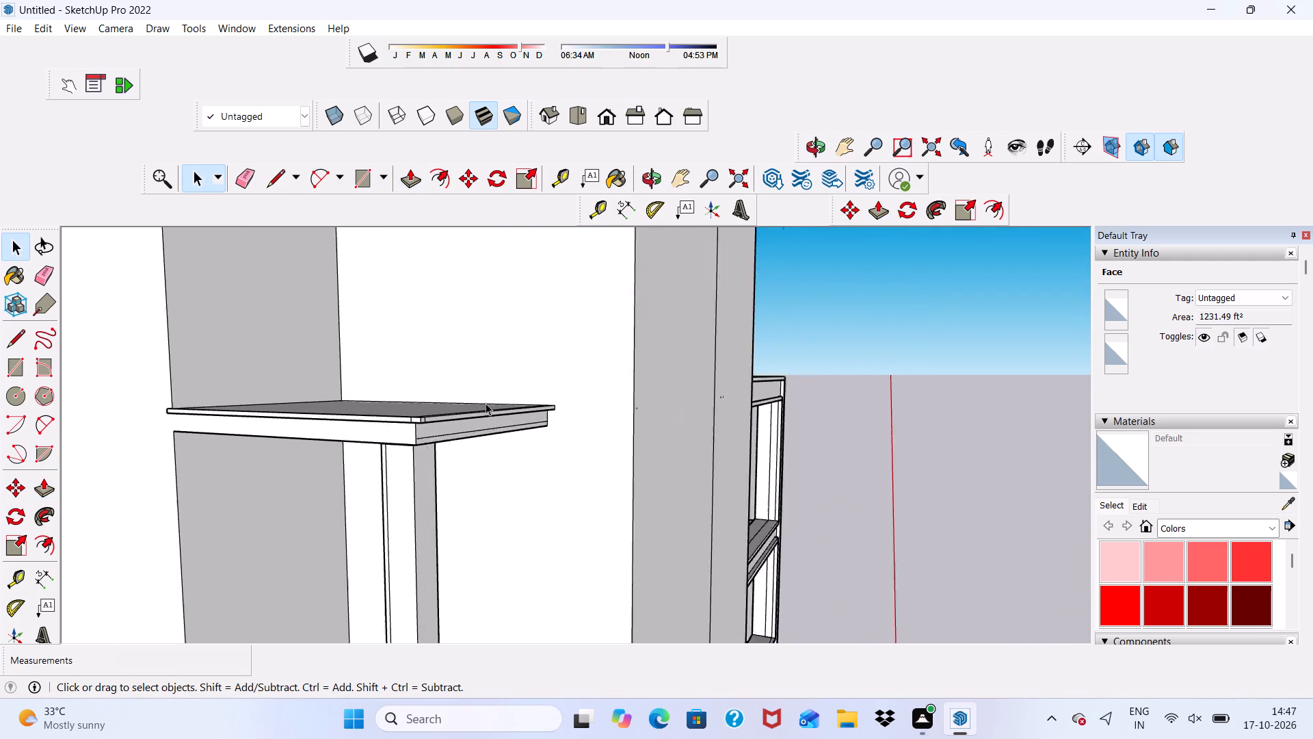
{"action": "scroll", "coordinate": [486, 403], "scroll_direction": "up", "scroll_amount": 3}
{"action": "middle_click_drag", "start_coordinate": [362, 439], "coordinate": [209, 430]}
{"action": "scroll", "coordinate": [362, 439], "scroll_direction": "up", "scroll_amount": 6}
{"action": "left_click", "coordinate": [358, 446]}
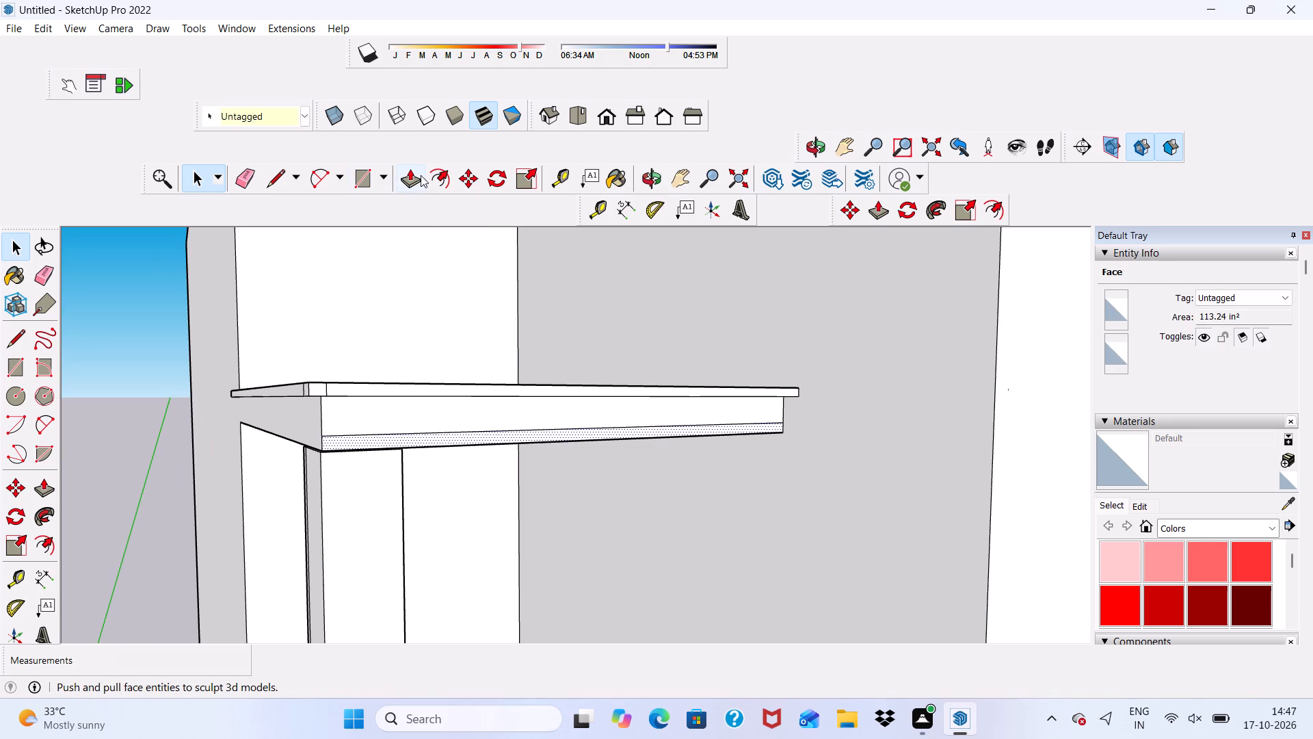
{"action": "left_click", "coordinate": [403, 174]}
{"action": "left_click", "coordinate": [365, 439]}
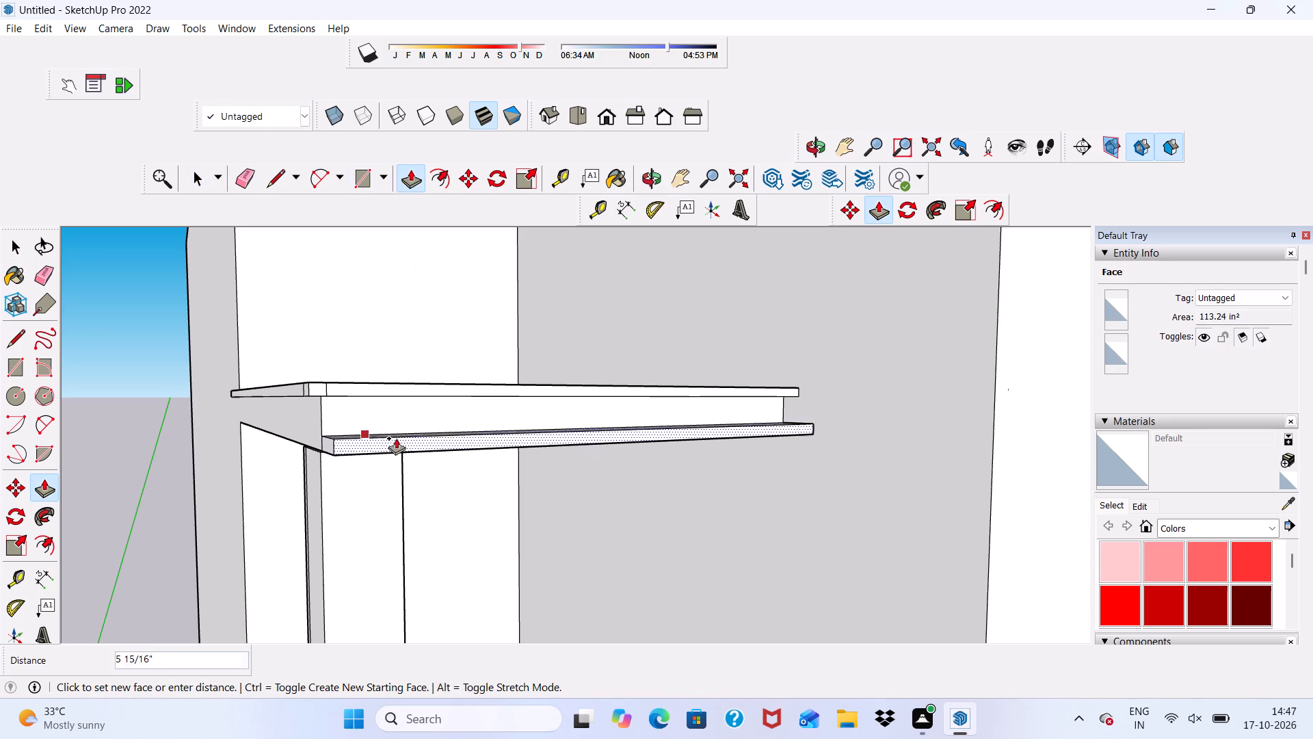
{"action": "scroll", "coordinate": [350, 390], "scroll_direction": "up", "scroll_amount": 2}
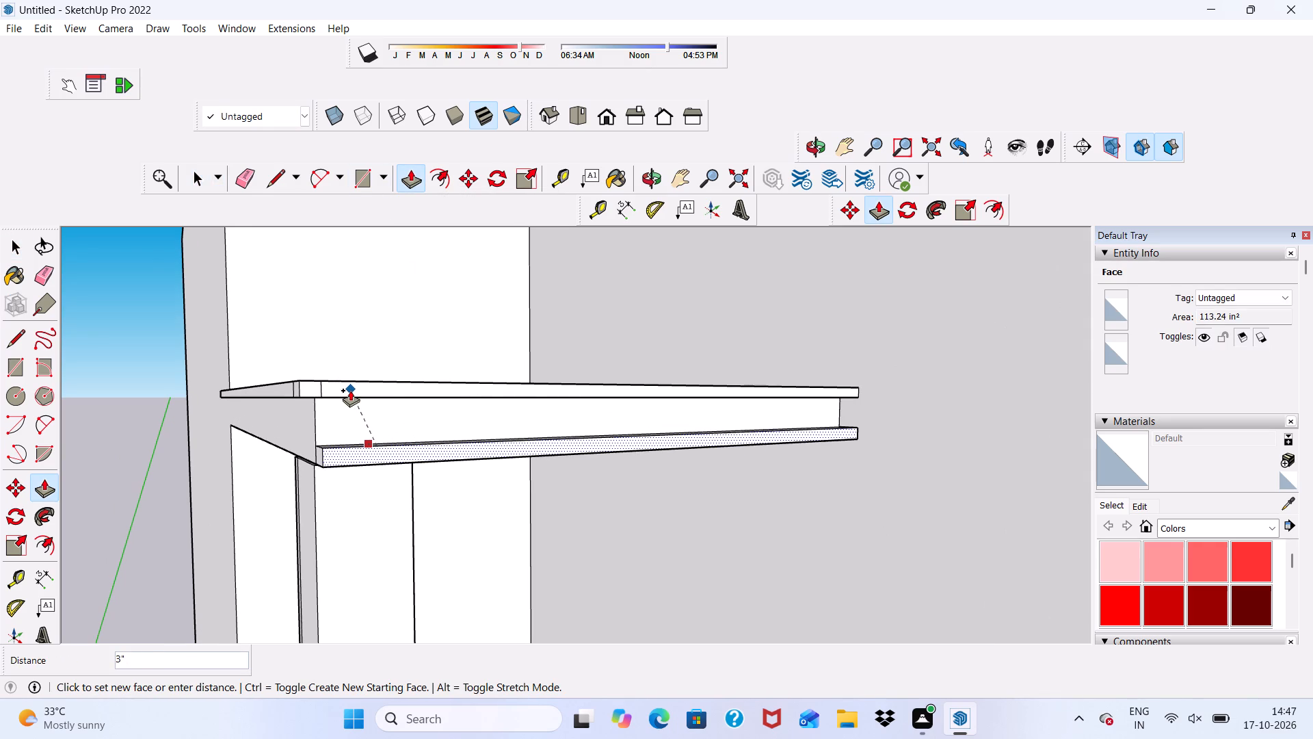
{"action": "scroll", "coordinate": [304, 391], "scroll_direction": "up", "scroll_amount": 2}
{"action": "left_click", "coordinate": [299, 395]}
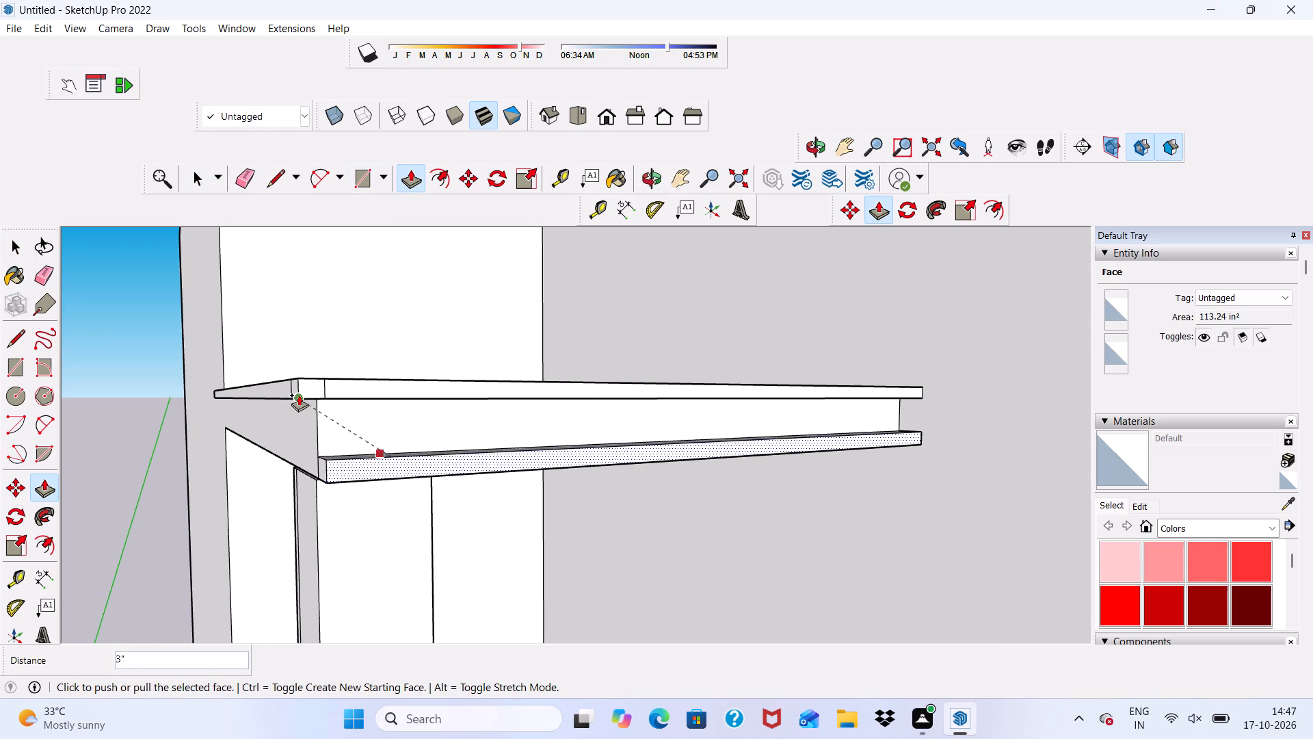
Push/pull the lower ledge's corner end face about 3 13/16" past the slab's long side face.
{"action": "scroll", "coordinate": [292, 448], "scroll_direction": "down", "scroll_amount": 2}
{"action": "middle_click_drag", "start_coordinate": [292, 450], "coordinate": [542, 452]}
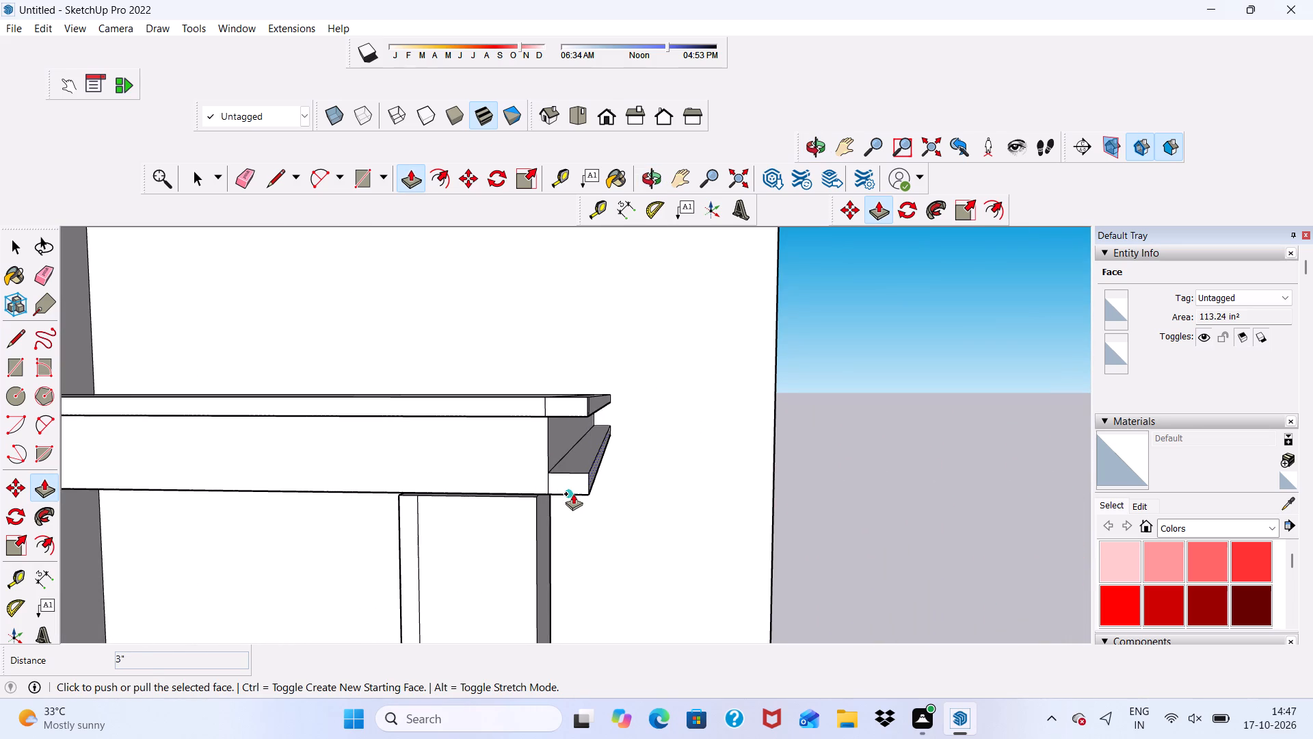
{"action": "scroll", "coordinate": [577, 498], "scroll_direction": "up", "scroll_amount": 3}
{"action": "key", "text": "space"}
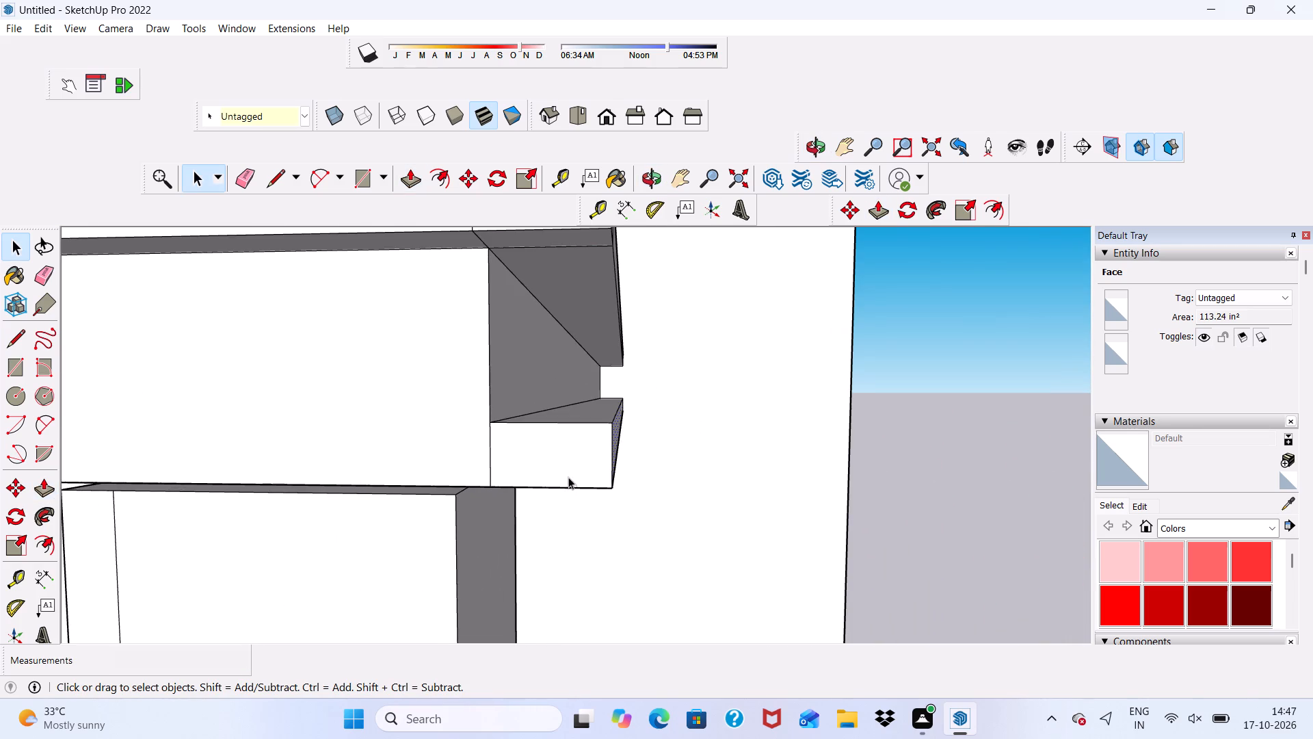
{"action": "left_click", "coordinate": [566, 471]}
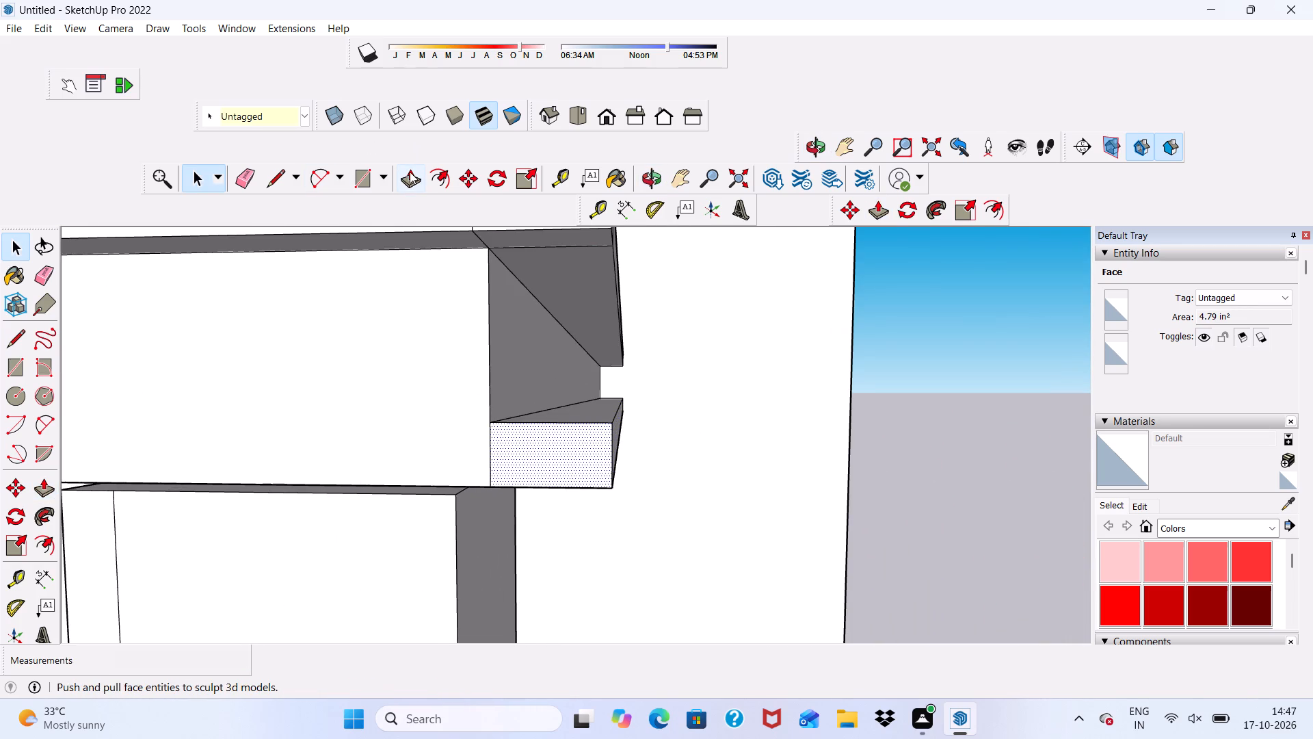
{"action": "left_click", "coordinate": [410, 172]}
{"action": "left_click", "coordinate": [525, 456]}
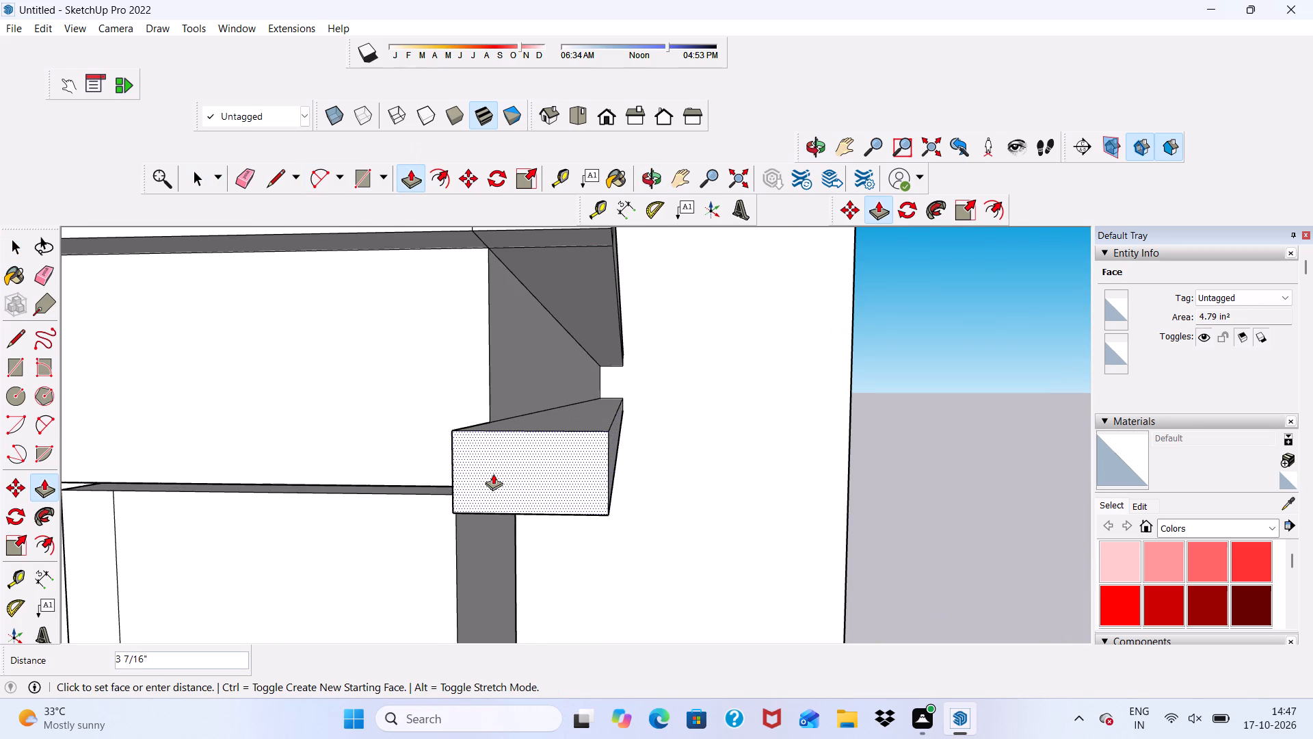
{"action": "left_click", "coordinate": [493, 474]}
Push the lower ledge's projecting end face back toward the slab about 2 1/2".
{"action": "scroll", "coordinate": [403, 474], "scroll_direction": "down", "scroll_amount": 3}
{"action": "middle_click_drag", "start_coordinate": [399, 478], "coordinate": [665, 490]}
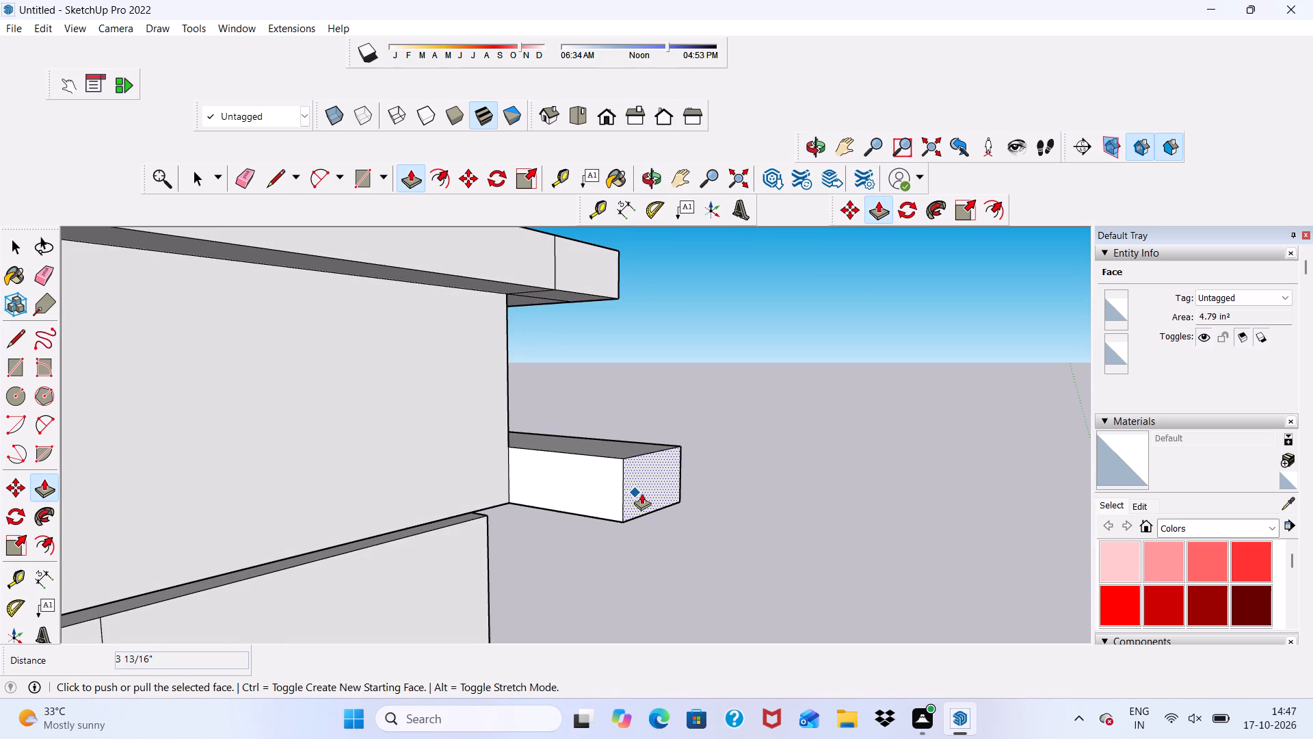
{"action": "left_click_drag", "start_coordinate": [641, 493], "coordinate": [566, 471]}
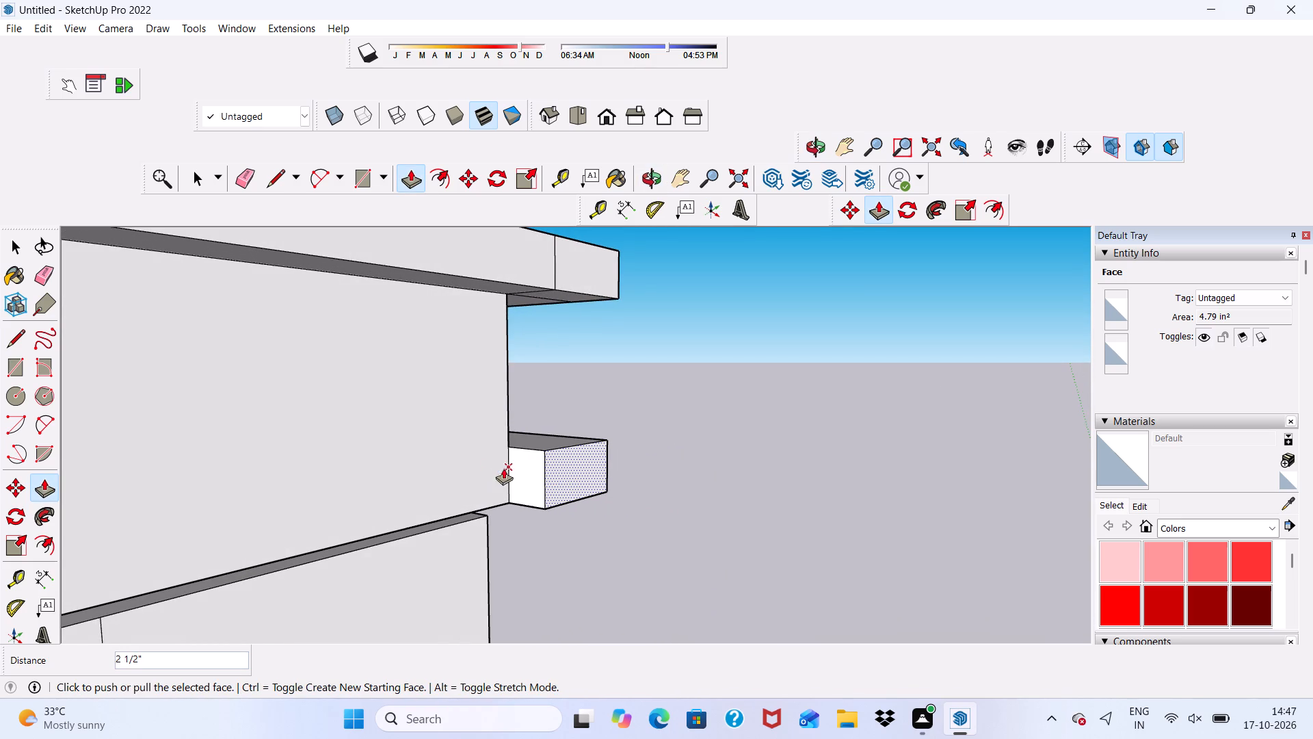
{"action": "key", "text": "space"}
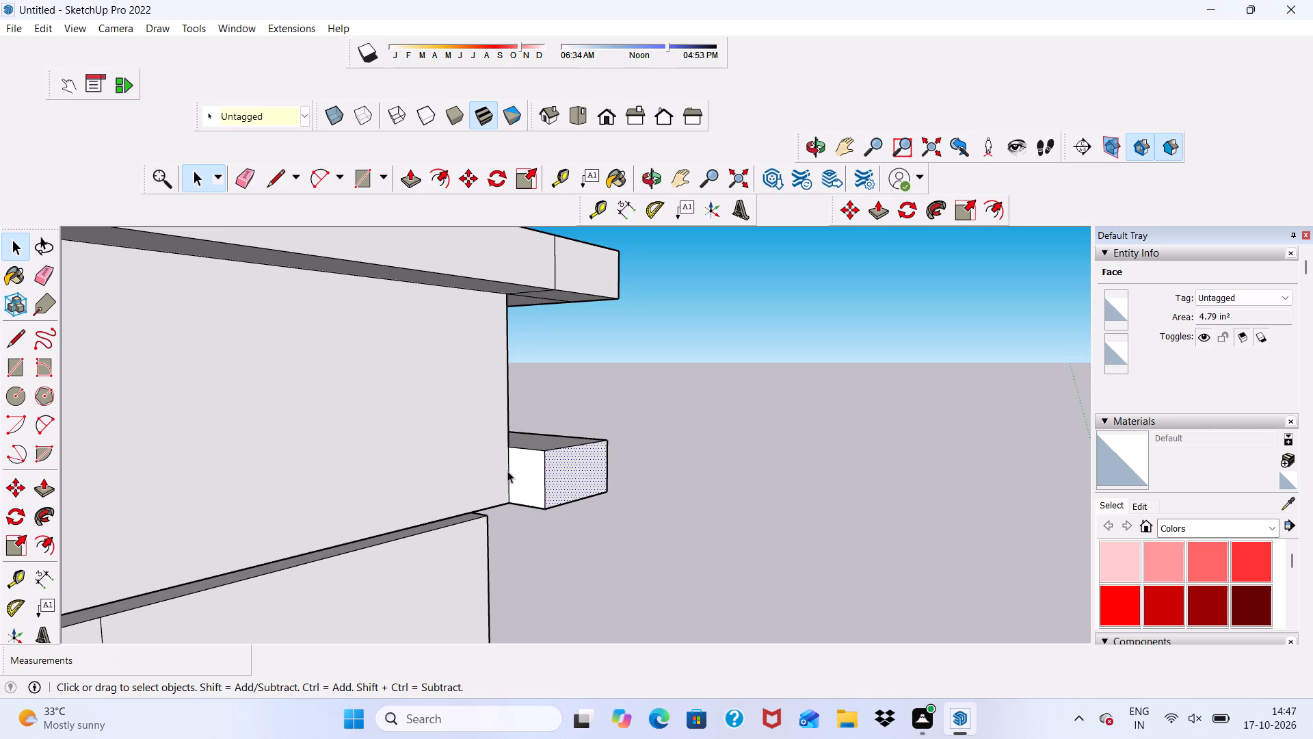
Push/pull the side face of the lower ledge's projecting corner 8' along the slab's long side, ending level with the upper ledge.
{"action": "scroll", "coordinate": [485, 476], "scroll_direction": "up", "scroll_amount": 3}
{"action": "left_click", "coordinate": [729, 471]}
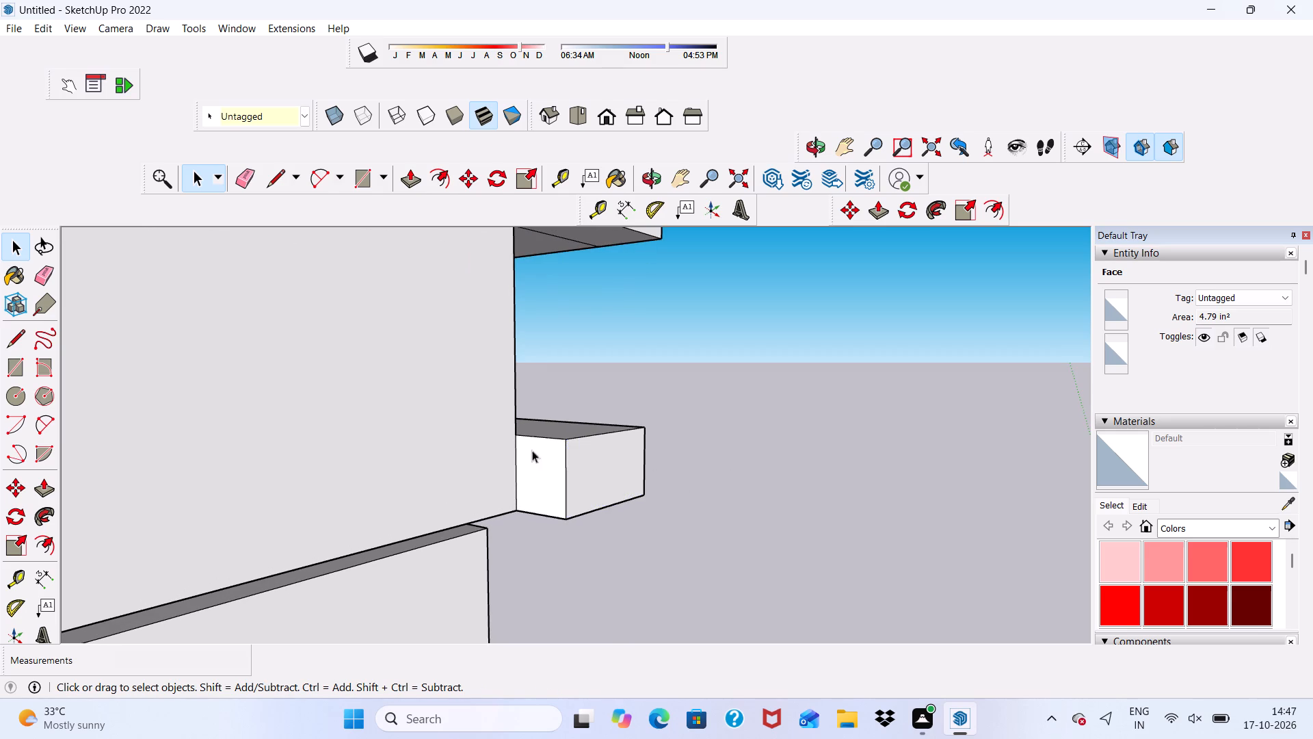
{"action": "left_click", "coordinate": [555, 456]}
{"action": "left_click", "coordinate": [412, 177]}
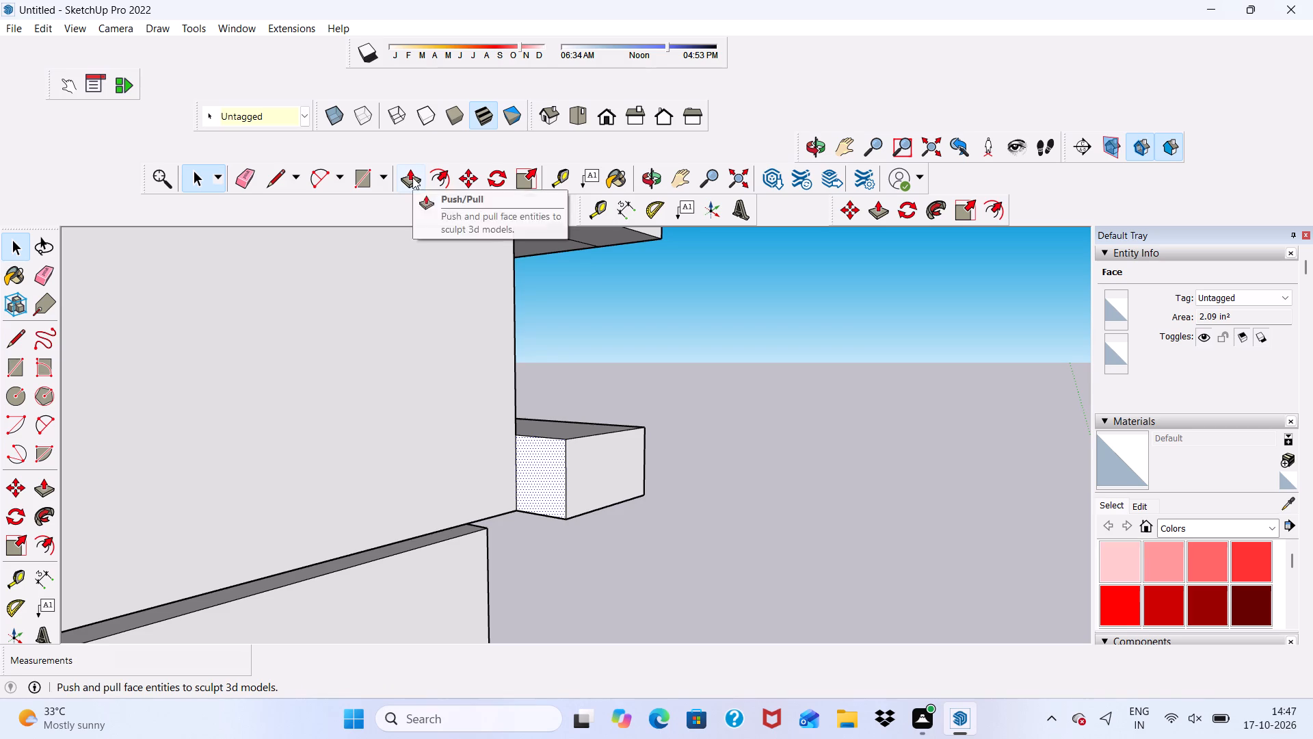
{"action": "left_click", "coordinate": [555, 489]}
{"action": "scroll", "coordinate": [379, 509], "scroll_direction": "down", "scroll_amount": 9}
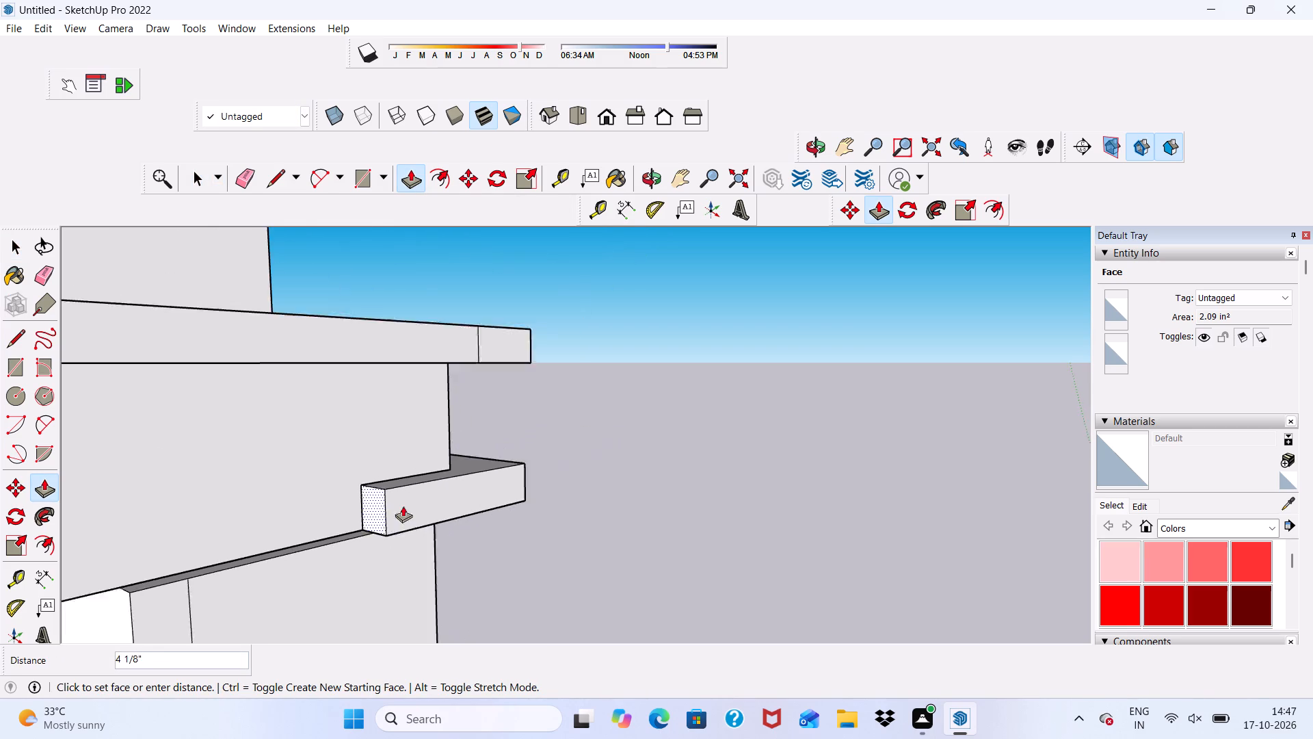
{"action": "scroll", "coordinate": [403, 506], "scroll_direction": "down", "scroll_amount": 7}
{"action": "scroll", "coordinate": [423, 491], "scroll_direction": "down", "scroll_amount": 15}
{"action": "scroll", "coordinate": [393, 509], "scroll_direction": "up", "scroll_amount": 7}
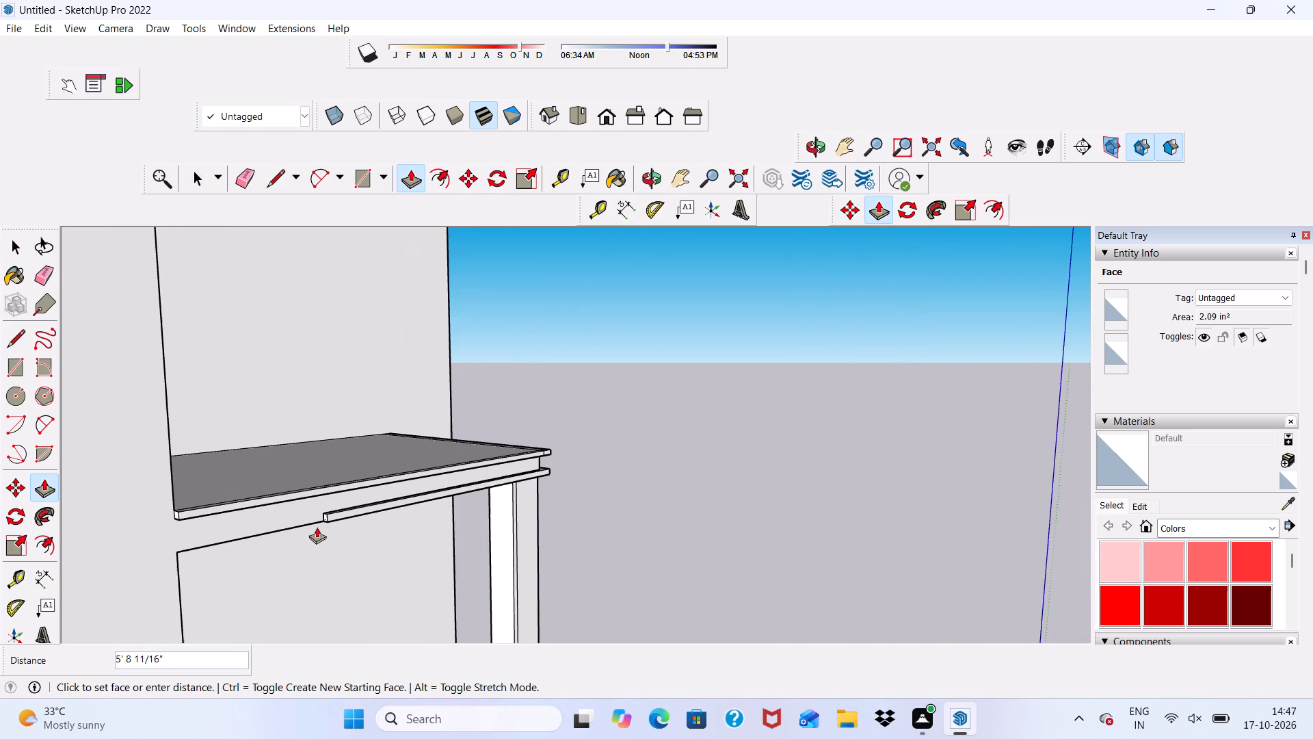
{"action": "scroll", "coordinate": [168, 556], "scroll_direction": "up", "scroll_amount": 4}
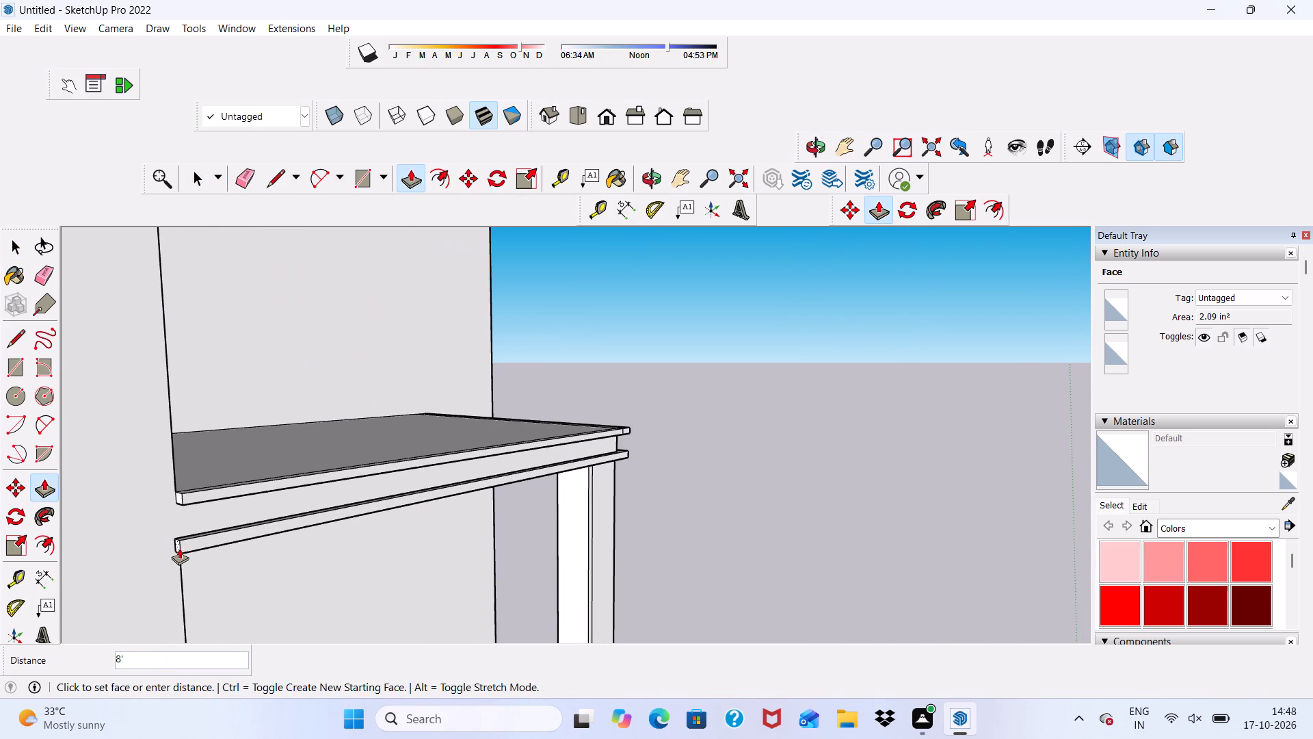
{"action": "left_click", "coordinate": [180, 497]}
{"action": "scroll", "coordinate": [253, 554], "scroll_direction": "down", "scroll_amount": 5}
{"action": "middle_click_drag", "start_coordinate": [290, 557], "coordinate": [271, 552]}
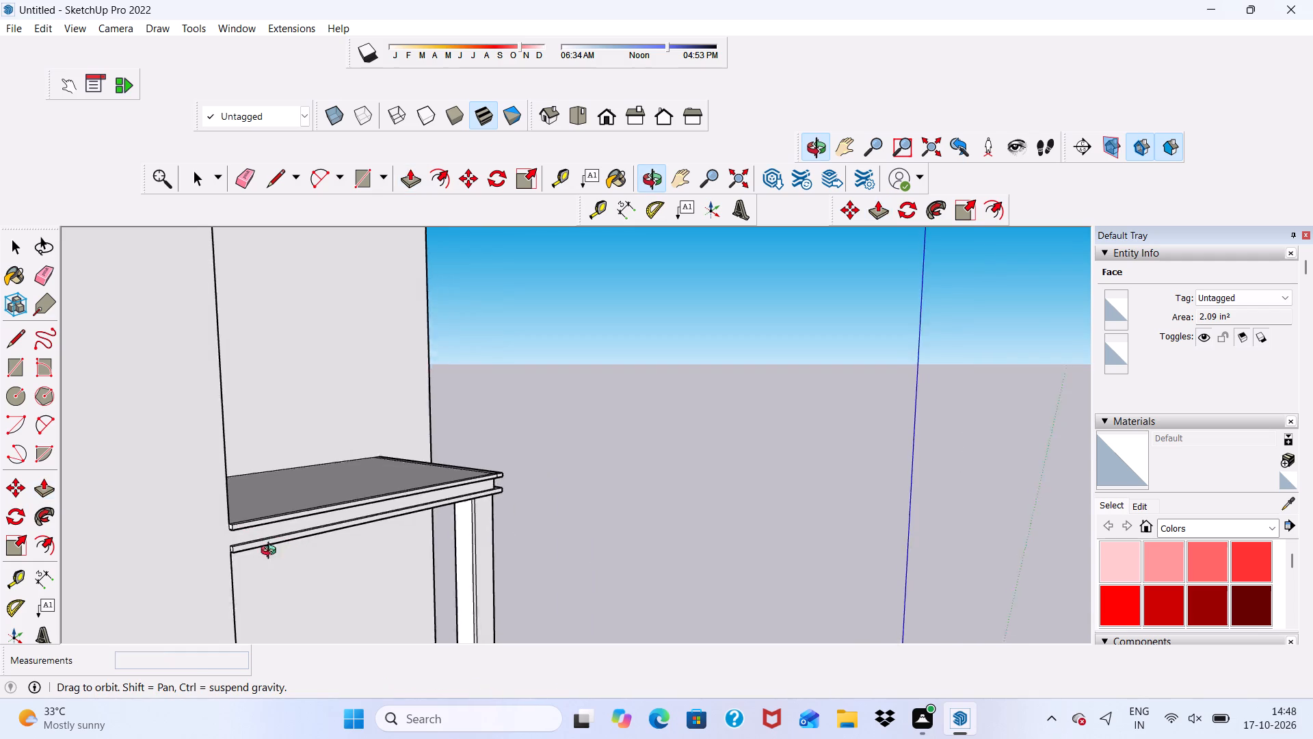
{"action": "middle_click_drag", "start_coordinate": [271, 552], "coordinate": [0, 562]}
{"action": "key", "text": "space"}
Examine the stacked side balconies from several angles, along with the top of the house and its roof parapets.
{"action": "scroll", "coordinate": [505, 426], "scroll_direction": "down", "scroll_amount": 4}
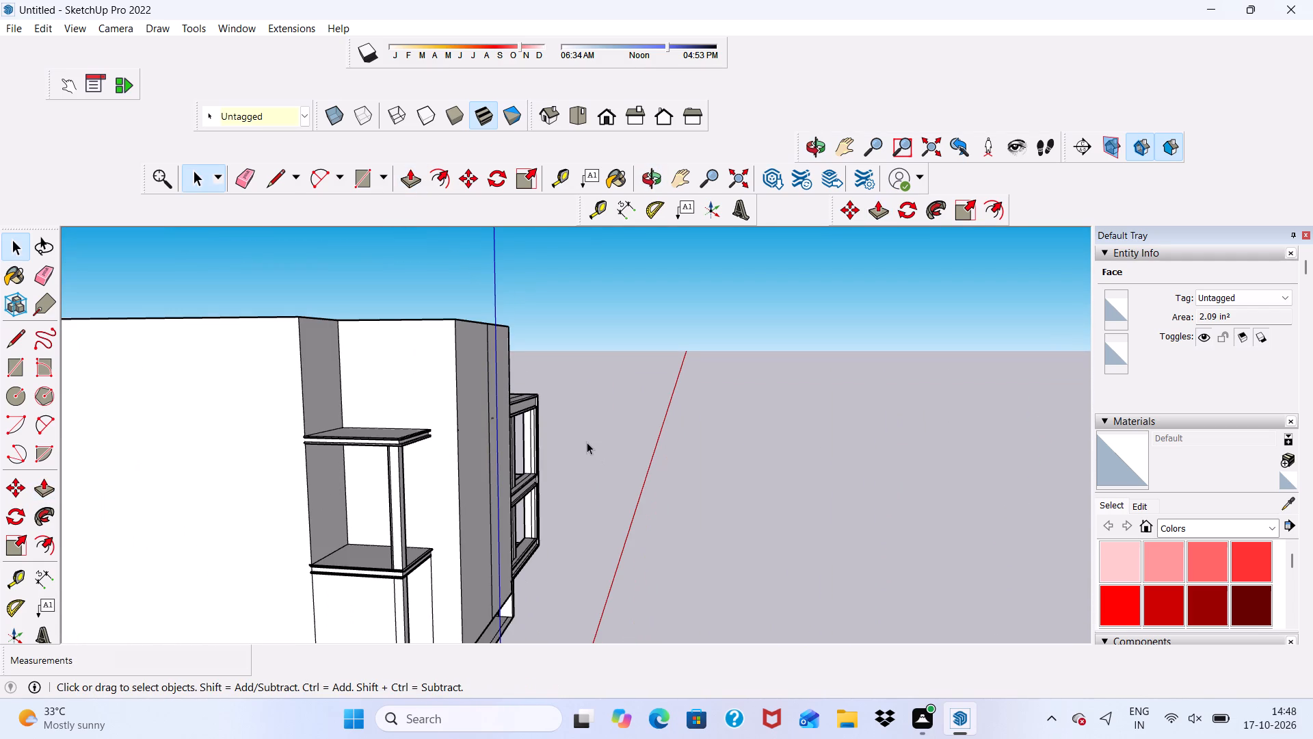
{"action": "scroll", "coordinate": [587, 443], "scroll_direction": "up", "scroll_amount": 3}
{"action": "scroll", "coordinate": [581, 450], "scroll_direction": "down", "scroll_amount": 6}
{"action": "middle_click_drag", "start_coordinate": [588, 489], "coordinate": [473, 470]}
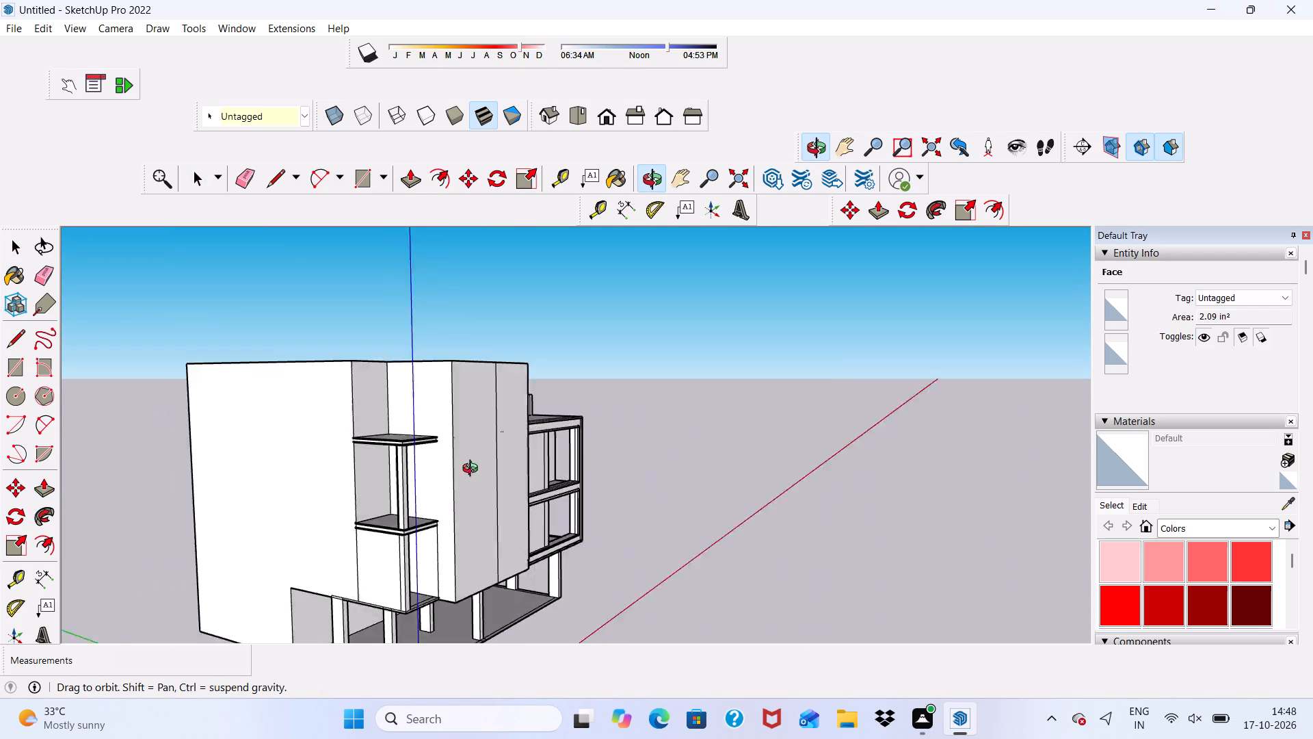
{"action": "middle_click_drag", "start_coordinate": [473, 470], "coordinate": [300, 395]}
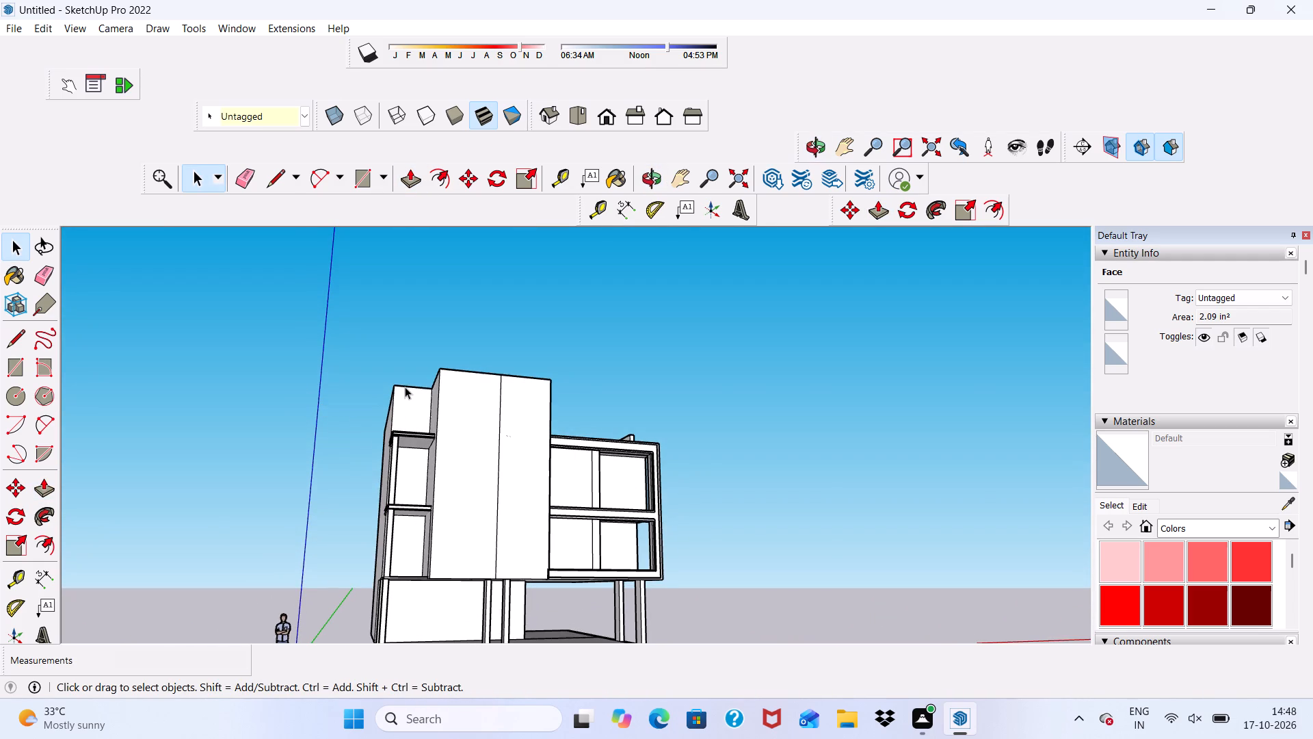
{"action": "scroll", "coordinate": [405, 387], "scroll_direction": "up", "scroll_amount": 5}
{"action": "middle_click_drag", "start_coordinate": [443, 386], "coordinate": [400, 471]}
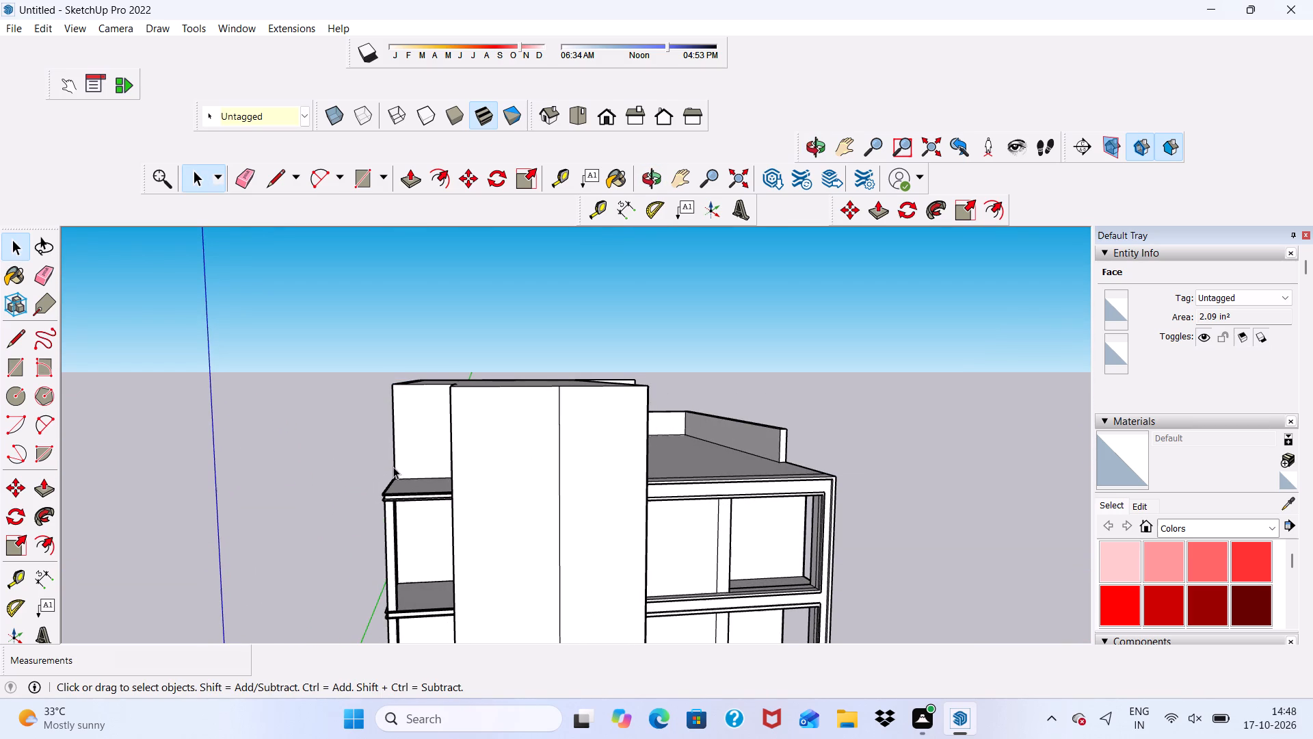
{"action": "scroll", "coordinate": [393, 376], "scroll_direction": "up", "scroll_amount": 5}
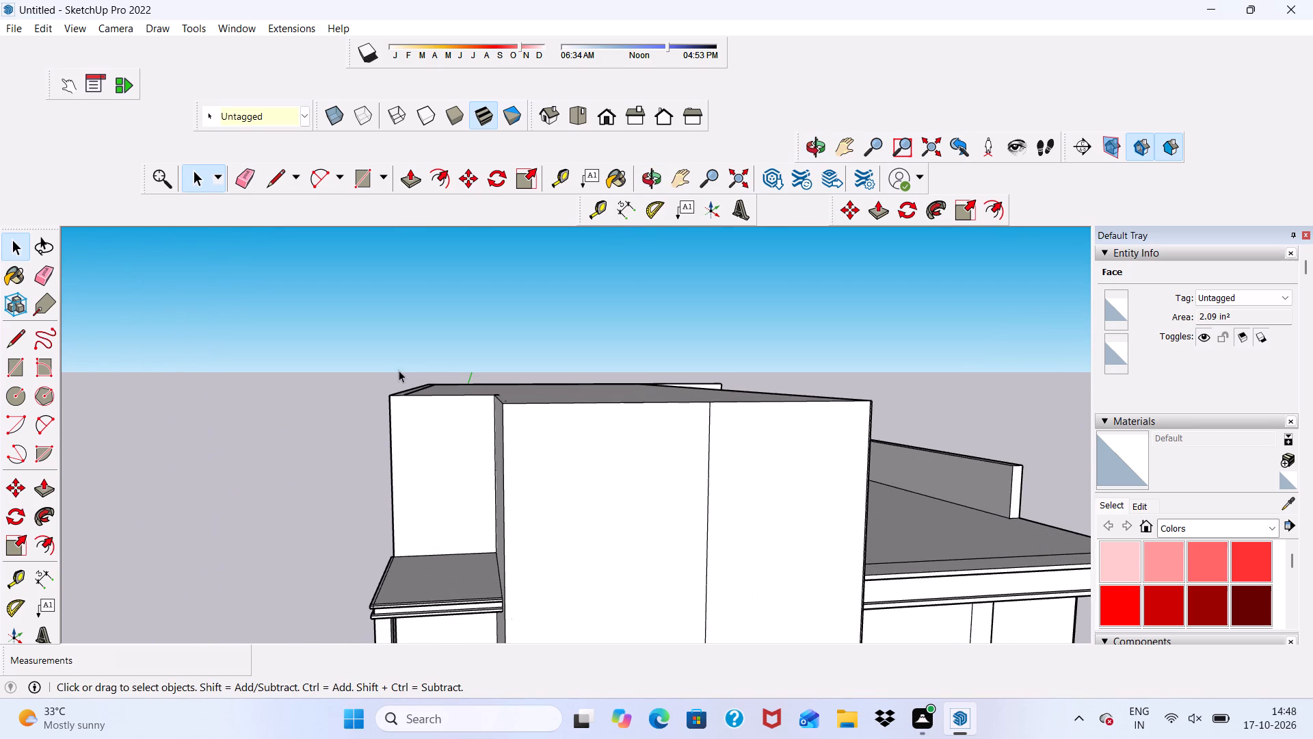
{"action": "scroll", "coordinate": [418, 398], "scroll_direction": "down", "scroll_amount": 1}
{"action": "middle_click_drag", "start_coordinate": [527, 430], "coordinate": [488, 468]}
{"action": "scroll", "coordinate": [527, 430], "scroll_direction": "down", "scroll_amount": 1}
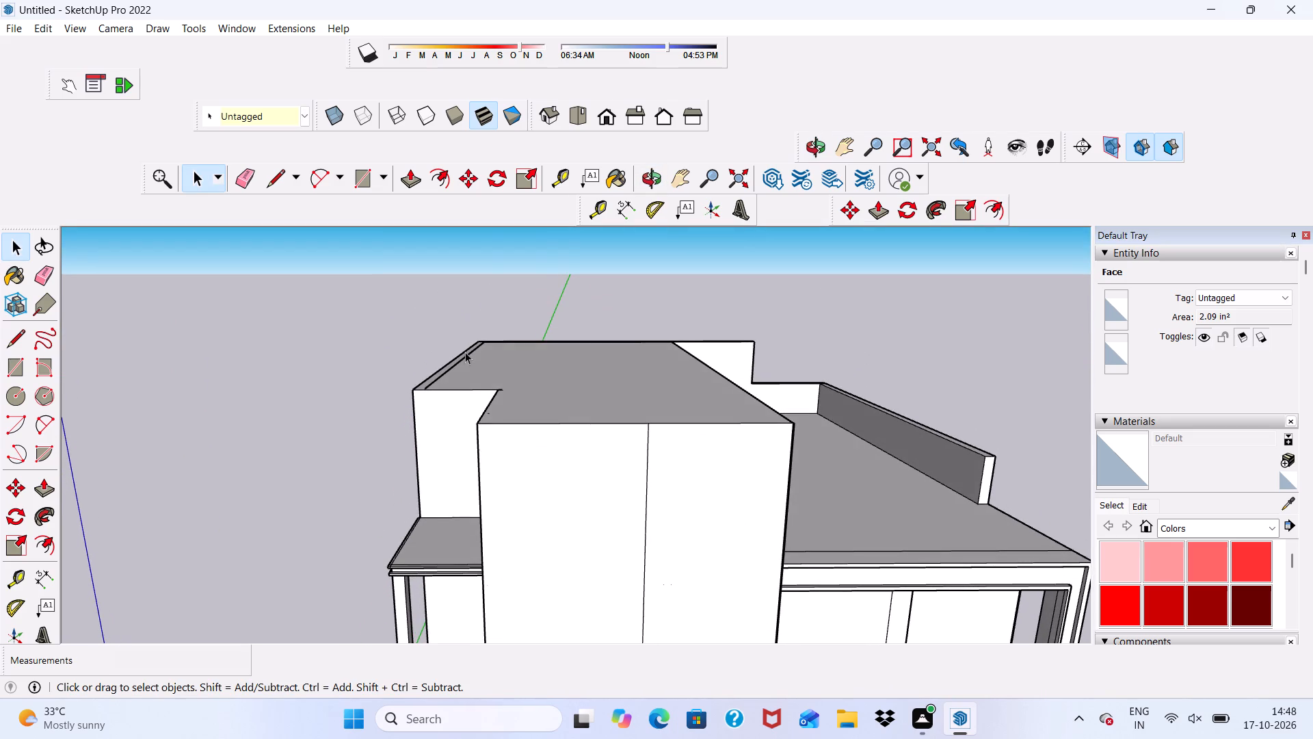
{"action": "scroll", "coordinate": [459, 335], "scroll_direction": "up", "scroll_amount": 5}
{"action": "scroll", "coordinate": [459, 335], "scroll_direction": "down", "scroll_amount": 3}
{"action": "scroll", "coordinate": [527, 370], "scroll_direction": "down", "scroll_amount": 3}
{"action": "middle_click_drag", "start_coordinate": [537, 387], "coordinate": [518, 475]}
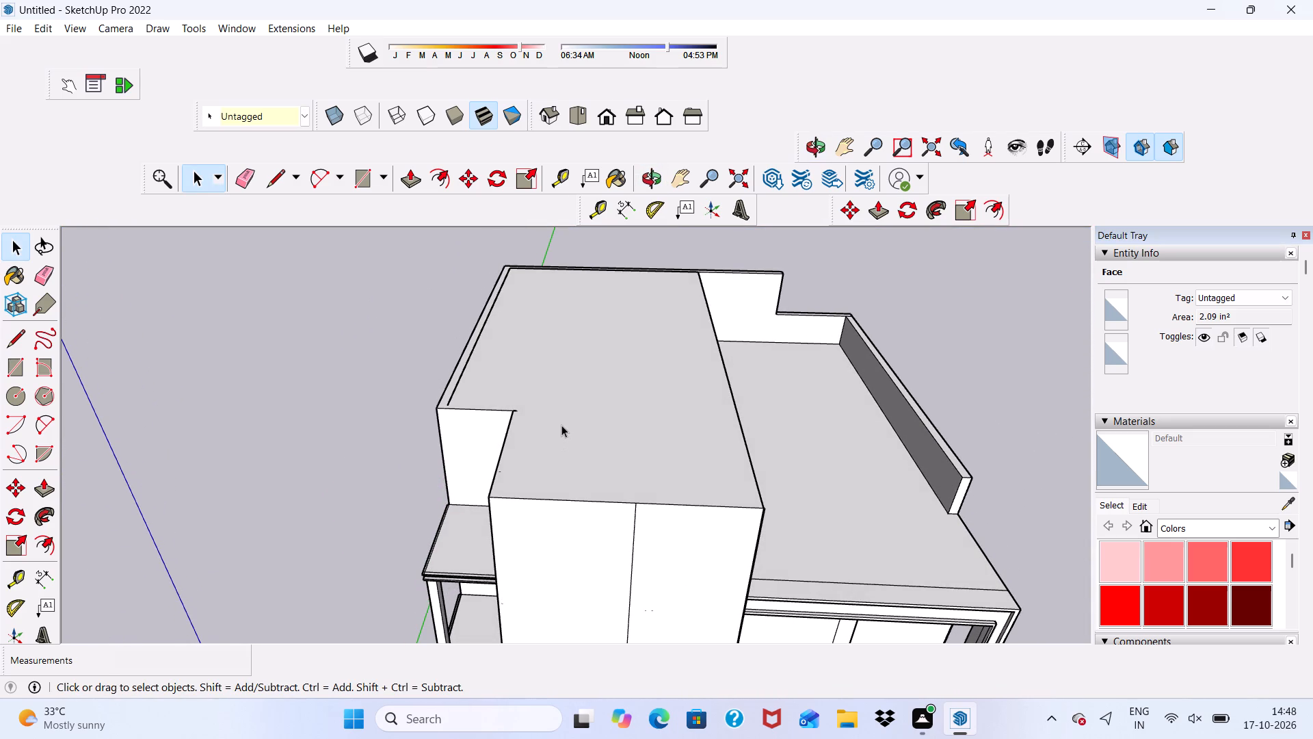
Draw a rectangle about 8' 1 1/16" by 1' 6 3/4" on the tower's side wall, from the inner corner on top of the upper balcony slab.
{"action": "scroll", "coordinate": [561, 425], "scroll_direction": "down", "scroll_amount": 4}
{"action": "middle_click_drag", "start_coordinate": [566, 430], "coordinate": [622, 341]}
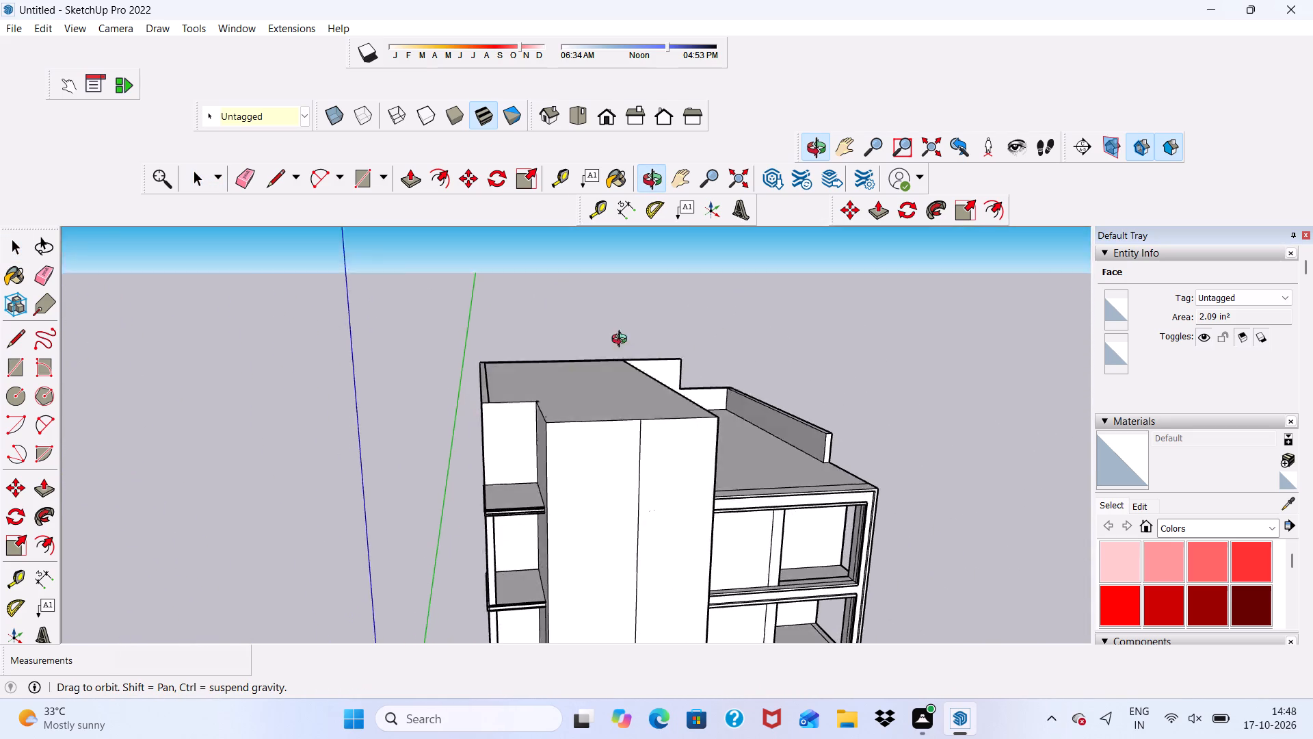
{"action": "middle_click_drag", "start_coordinate": [622, 341], "coordinate": [626, 307]}
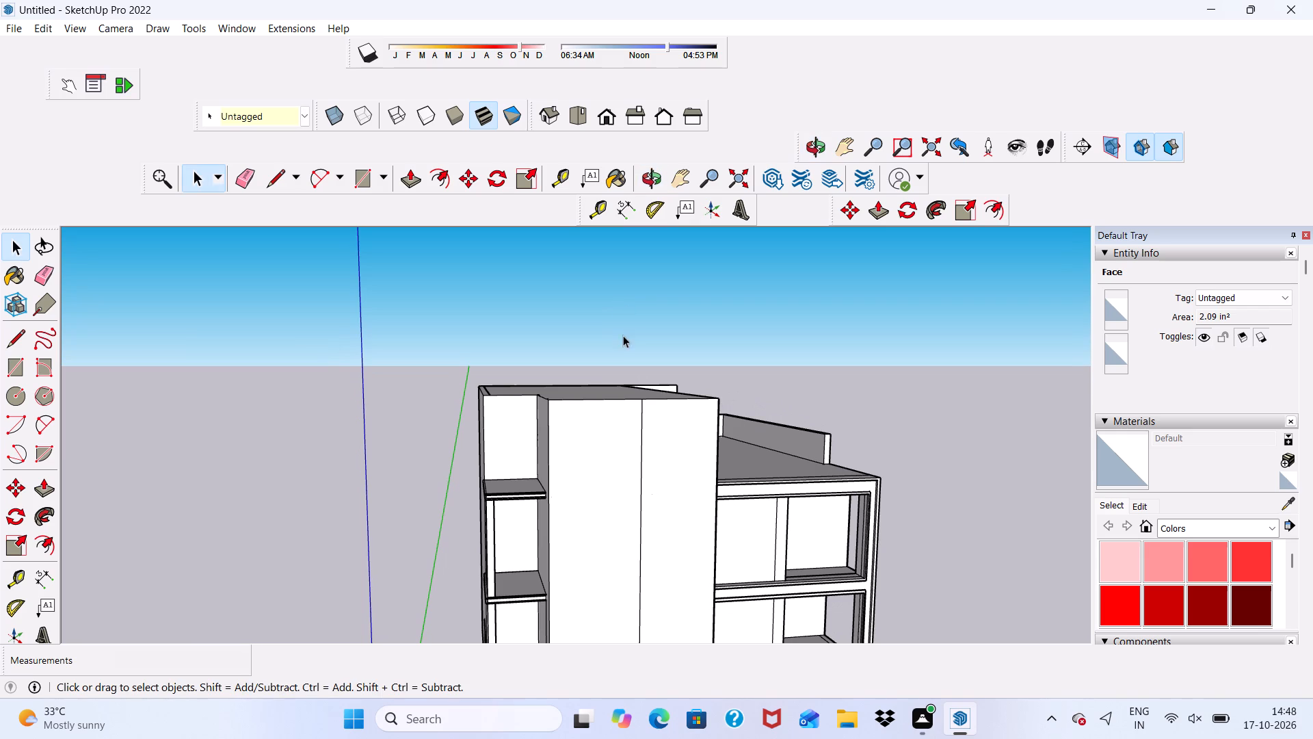
{"action": "scroll", "coordinate": [583, 368], "scroll_direction": "down", "scroll_amount": 4}
{"action": "left_click", "coordinate": [597, 465]}
{"action": "middle_click_drag", "start_coordinate": [602, 462], "coordinate": [613, 439]}
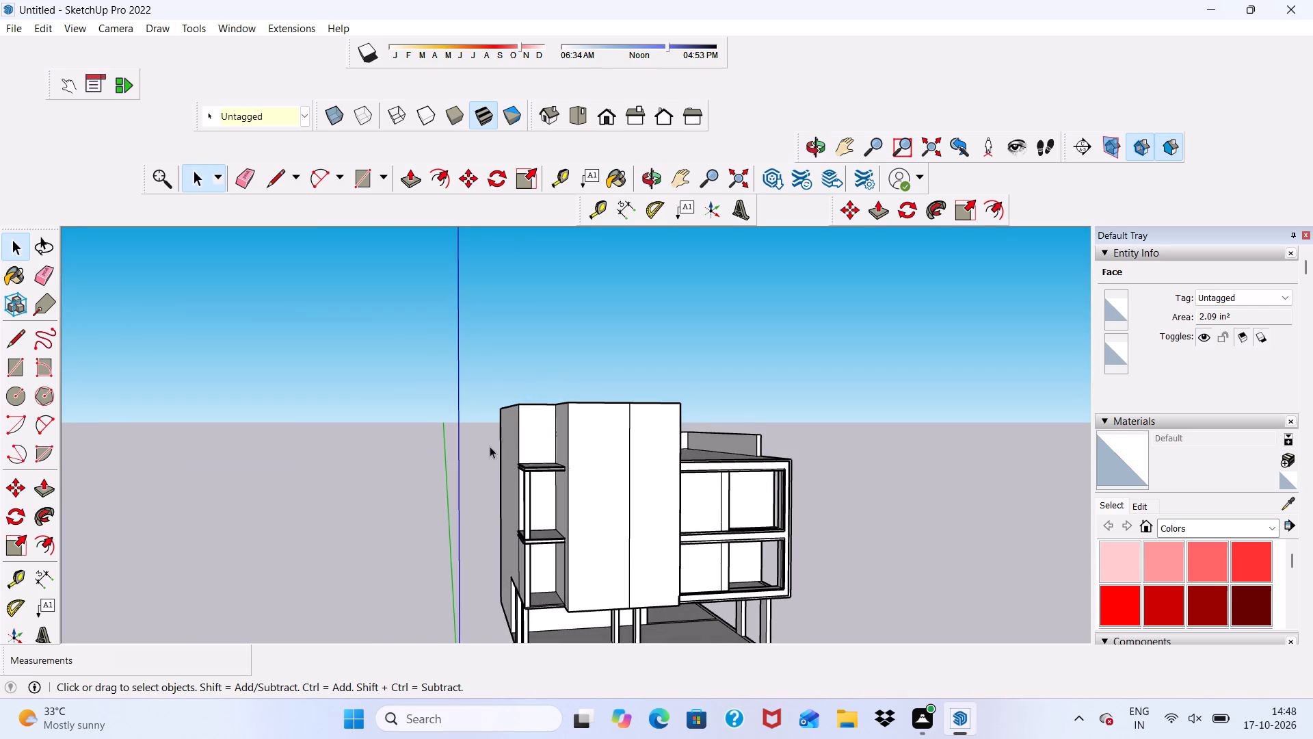
{"action": "left_click", "coordinate": [490, 446]}
{"action": "scroll", "coordinate": [490, 446], "scroll_direction": "up", "scroll_amount": 5}
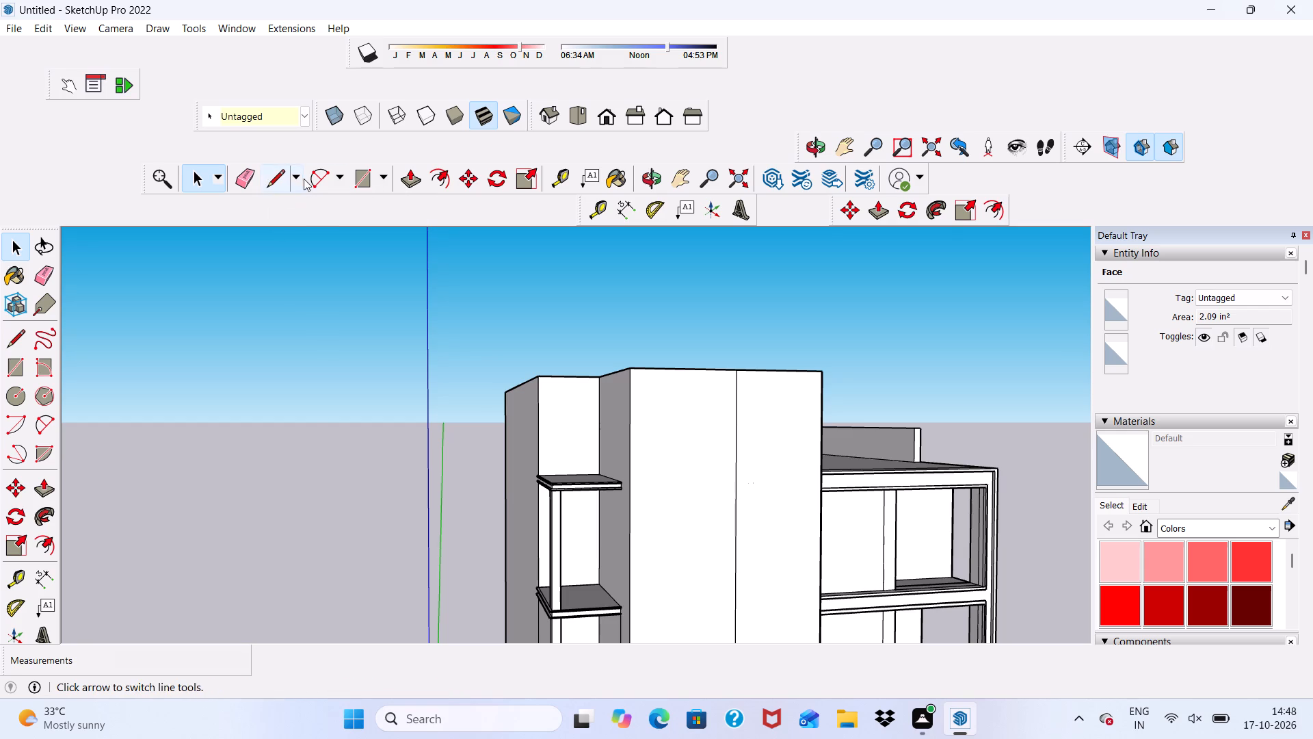
{"action": "left_click", "coordinate": [355, 182]}
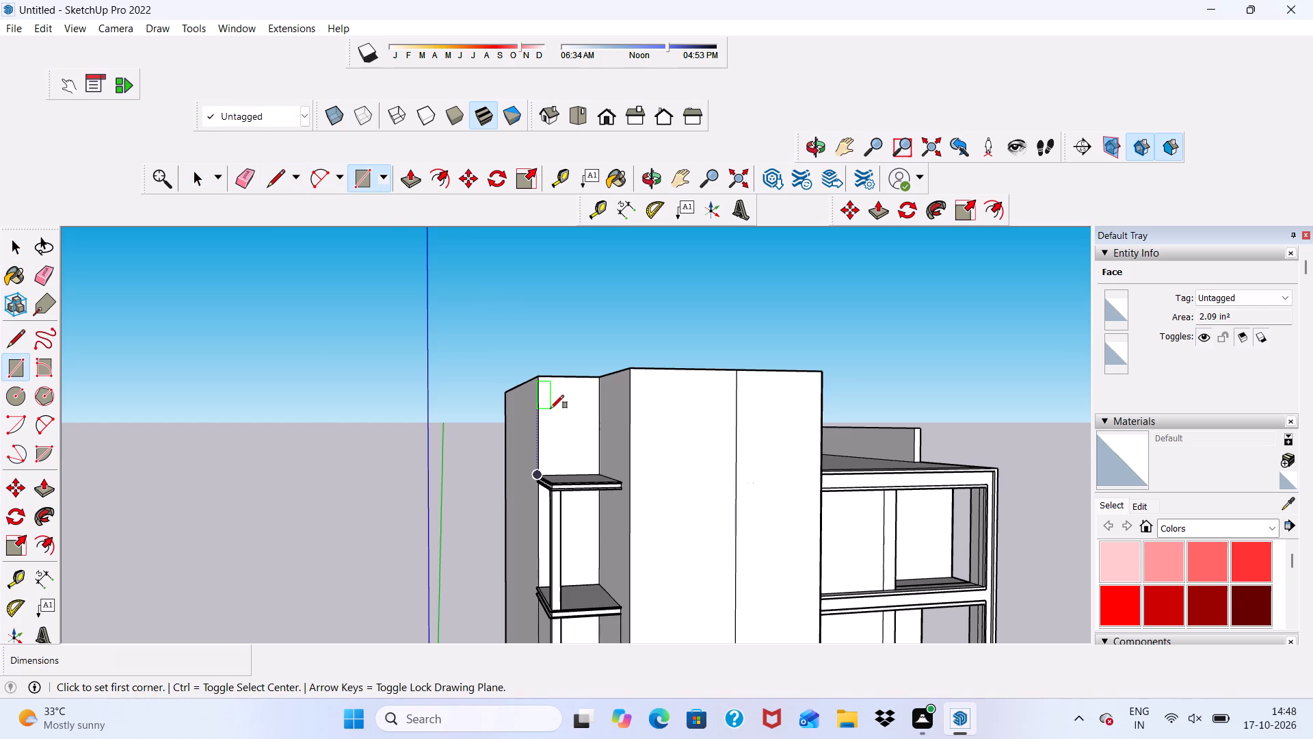
{"action": "middle_click_drag", "start_coordinate": [551, 409], "coordinate": [619, 402]}
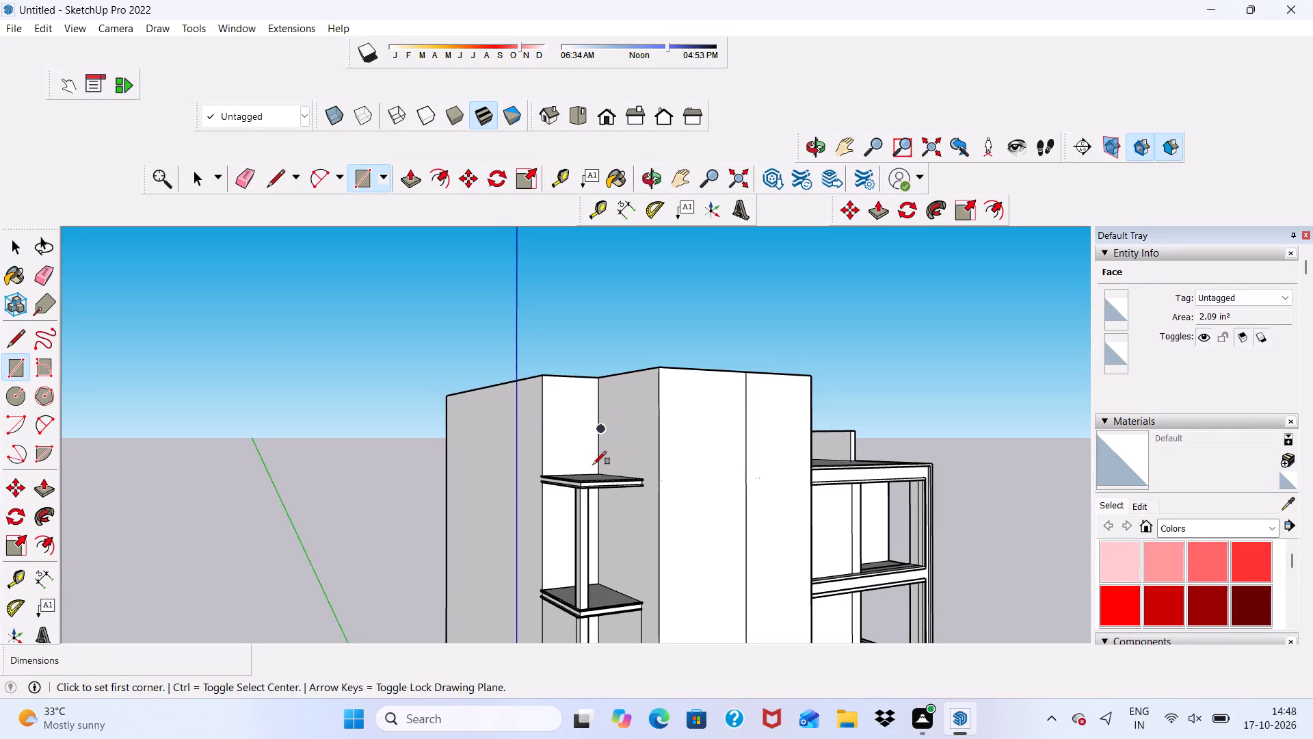
{"action": "scroll", "coordinate": [572, 489], "scroll_direction": "up", "scroll_amount": 12}
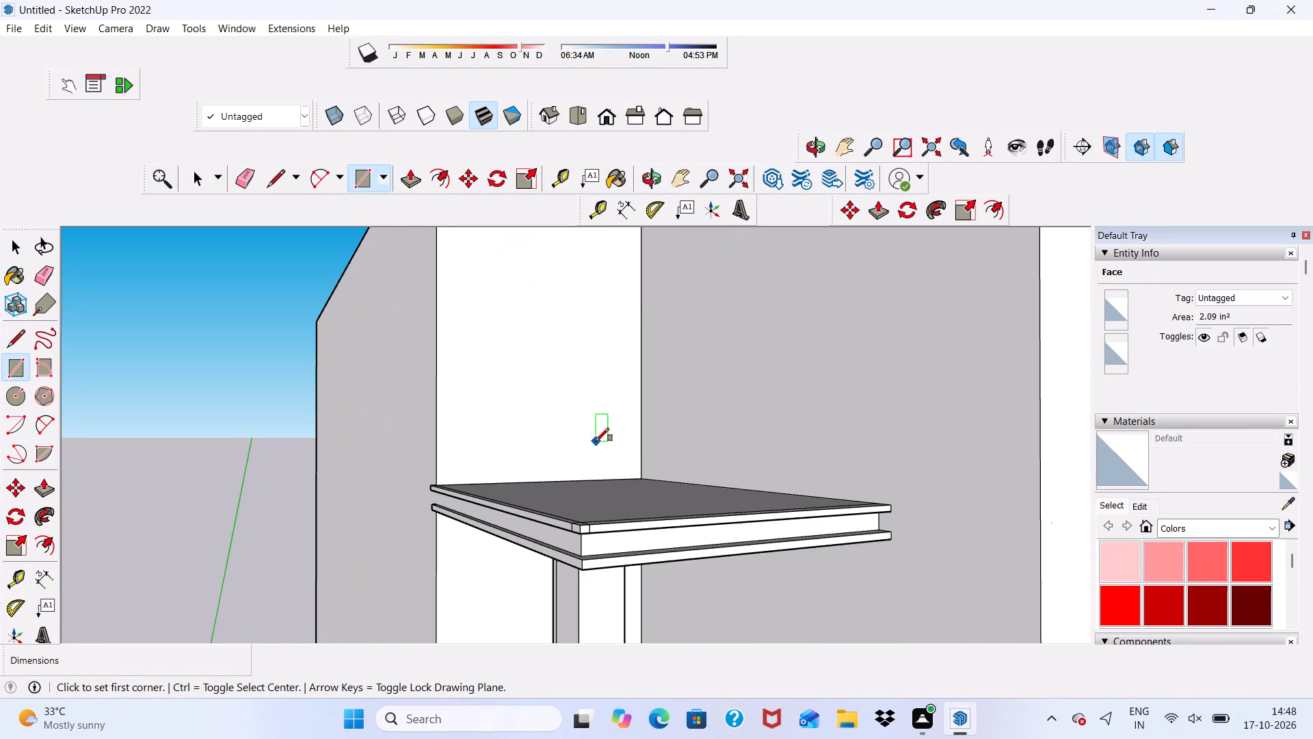
{"action": "left_click", "coordinate": [640, 477]}
{"action": "scroll", "coordinate": [625, 391], "scroll_direction": "down", "scroll_amount": 2}
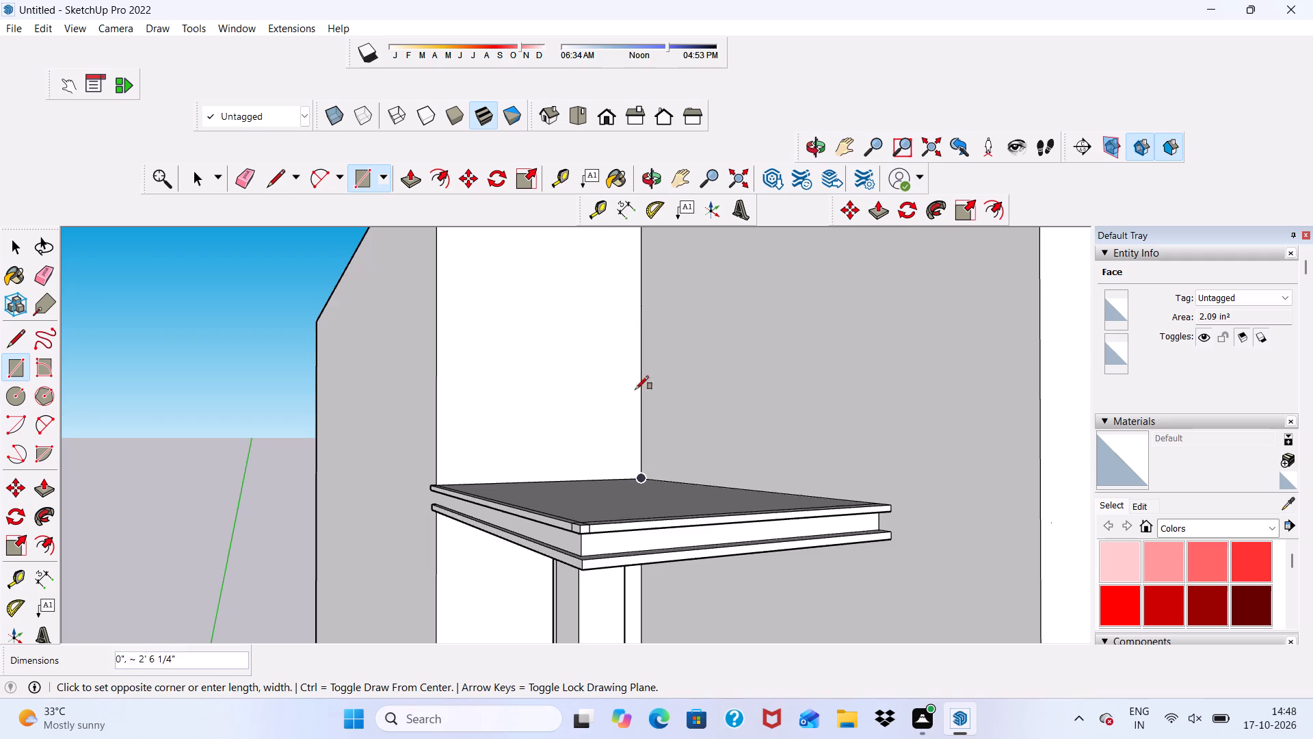
{"action": "scroll", "coordinate": [635, 389], "scroll_direction": "down", "scroll_amount": 4}
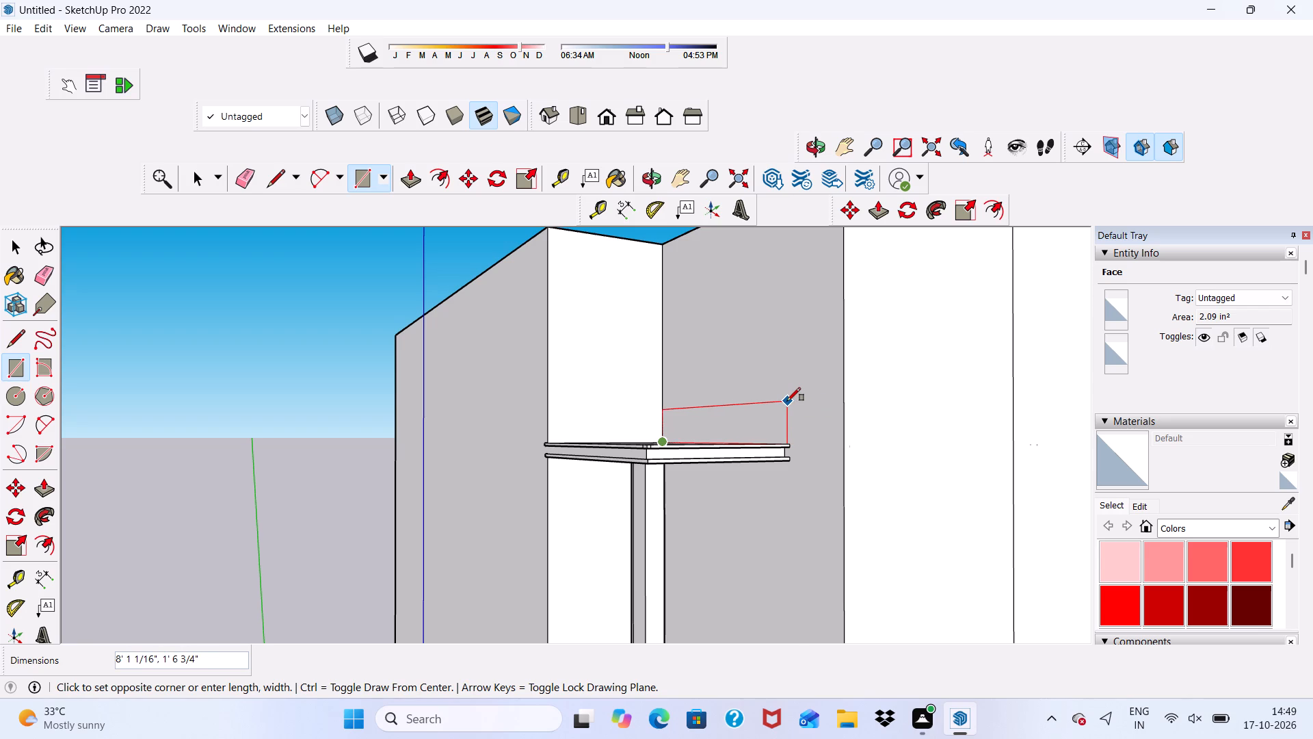
{"action": "left_click", "coordinate": [787, 401]}
{"action": "key", "text": "space"}
Push/pull the new rectangle about 6' 11/16" out from the wall across the upper balcony slab to its outer edge.
{"action": "scroll", "coordinate": [730, 409], "scroll_direction": "down", "scroll_amount": 1}
{"action": "middle_click_drag", "start_coordinate": [729, 410], "coordinate": [667, 467]}
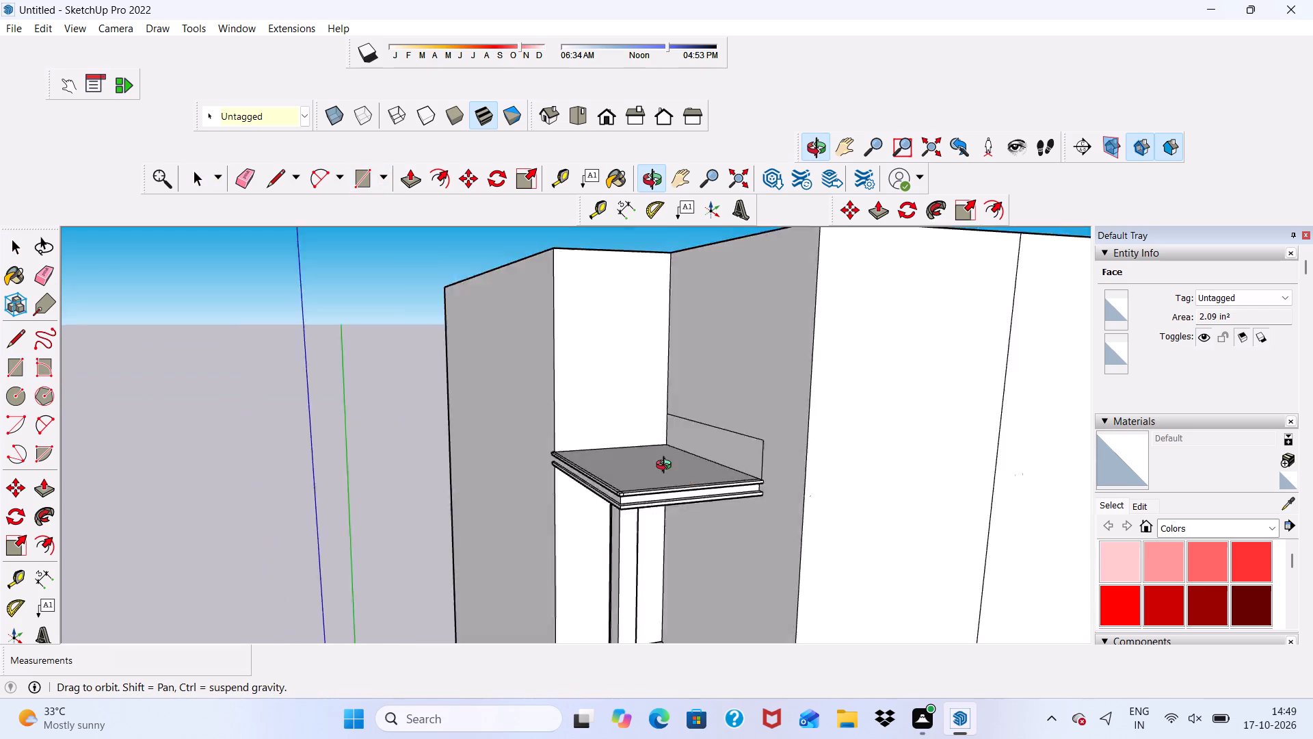
{"action": "middle_click_drag", "start_coordinate": [667, 467], "coordinate": [641, 467]}
{"action": "scroll", "coordinate": [691, 469], "scroll_direction": "up", "scroll_amount": 3}
{"action": "left_click", "coordinate": [691, 464]}
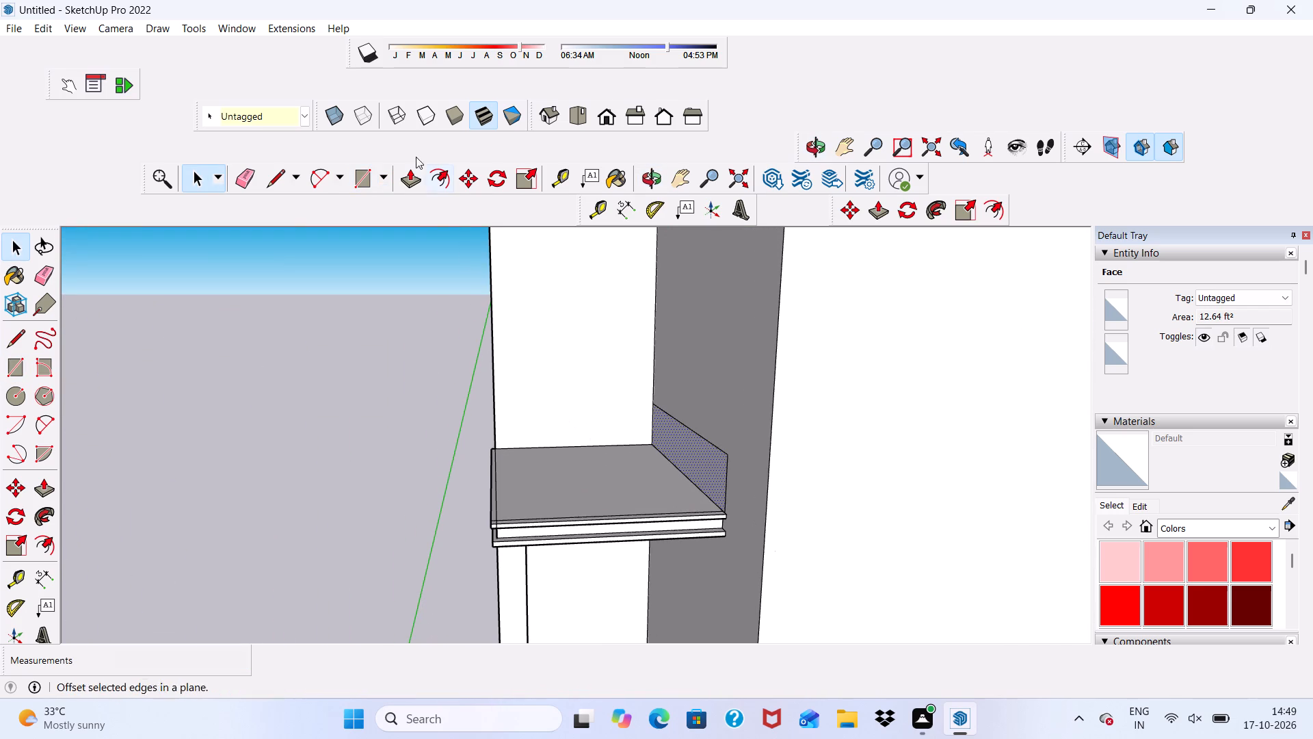
{"action": "left_click", "coordinate": [406, 174]}
{"action": "left_click", "coordinate": [690, 450]}
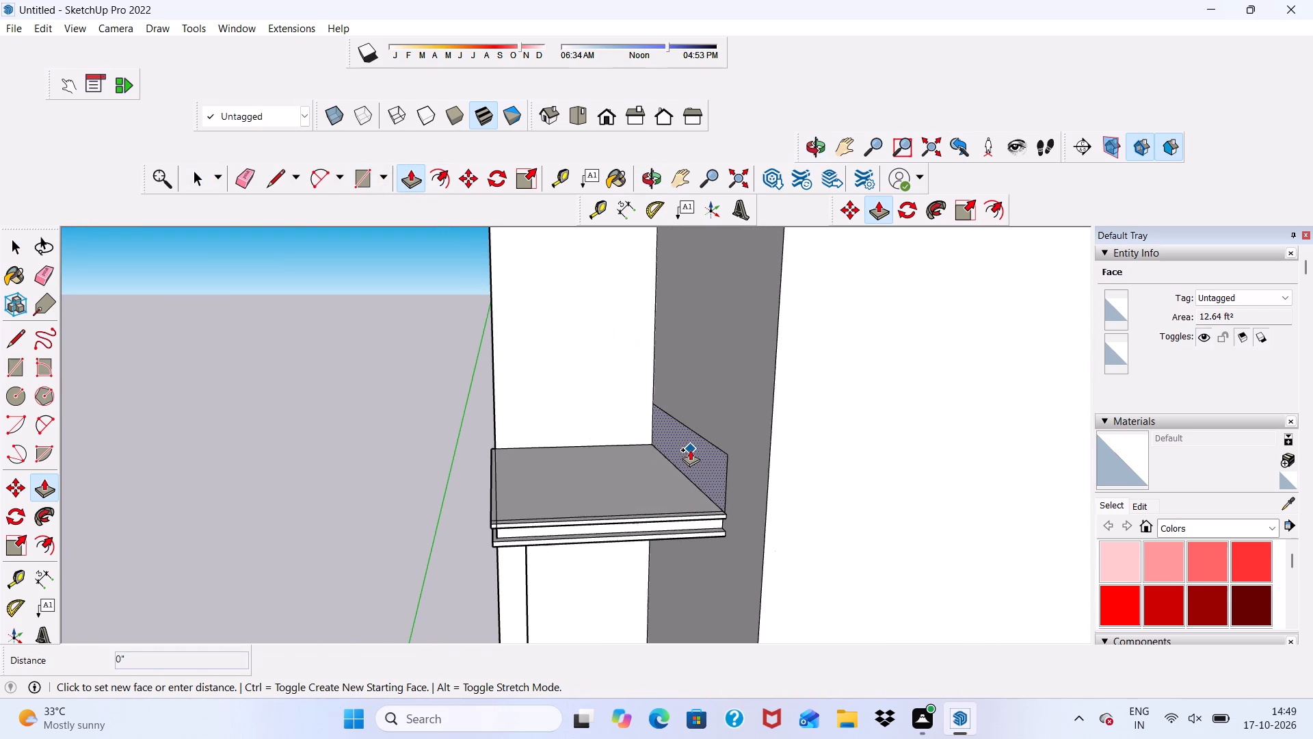
{"action": "left_click", "coordinate": [491, 523]}
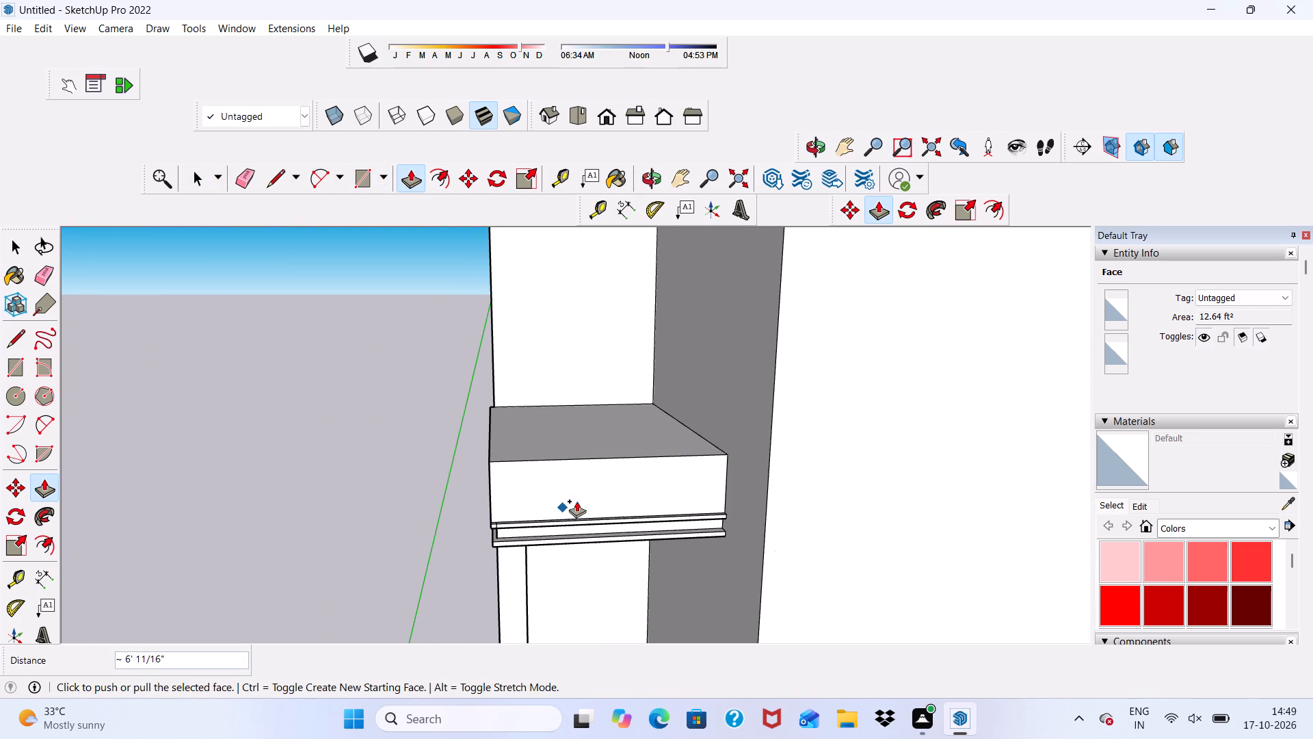
{"action": "middle_click_drag", "start_coordinate": [577, 497], "coordinate": [532, 411]}
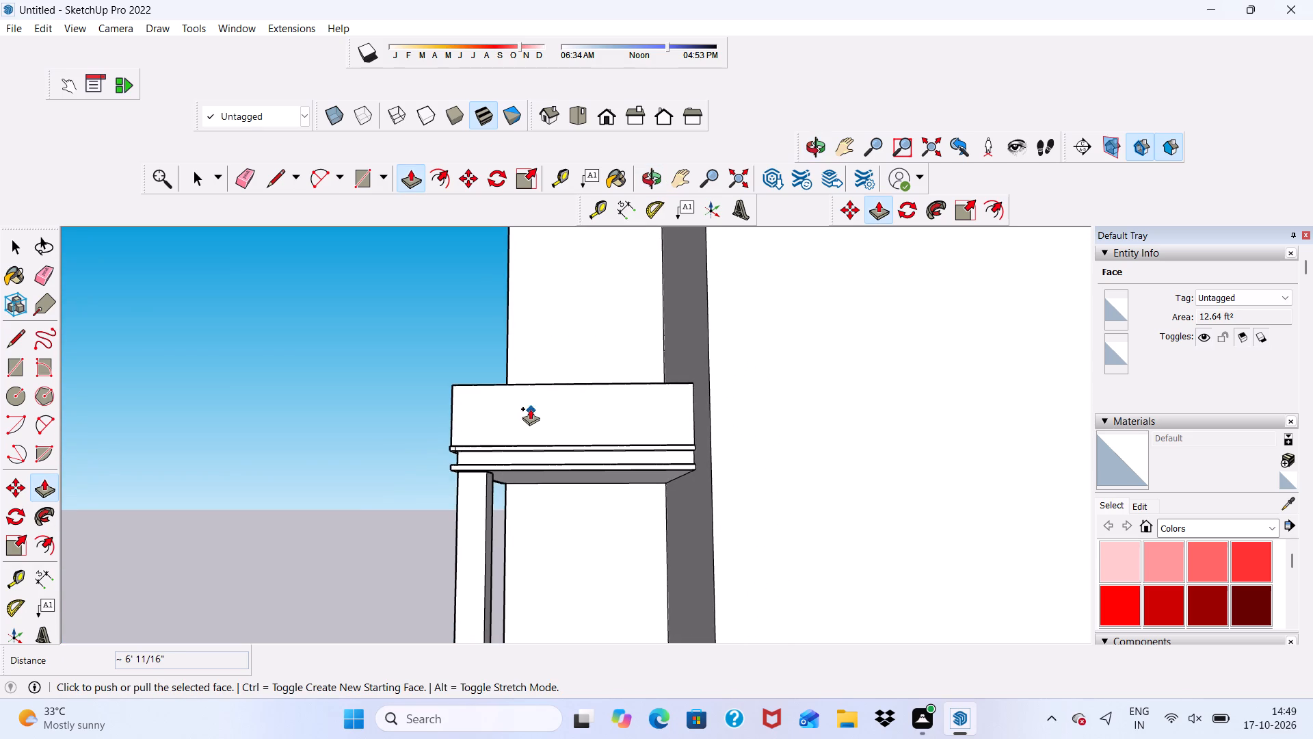
{"action": "key", "text": "space"}
Erase the vertical line dividing the tall front face of the tower.
{"action": "scroll", "coordinate": [583, 341], "scroll_direction": "up", "scroll_amount": 3}
{"action": "scroll", "coordinate": [584, 344], "scroll_direction": "down", "scroll_amount": 6}
{"action": "middle_click_drag", "start_coordinate": [631, 398], "coordinate": [630, 459]}
{"action": "scroll", "coordinate": [529, 374], "scroll_direction": "down", "scroll_amount": 4}
{"action": "middle_click_drag", "start_coordinate": [597, 375], "coordinate": [629, 300]}
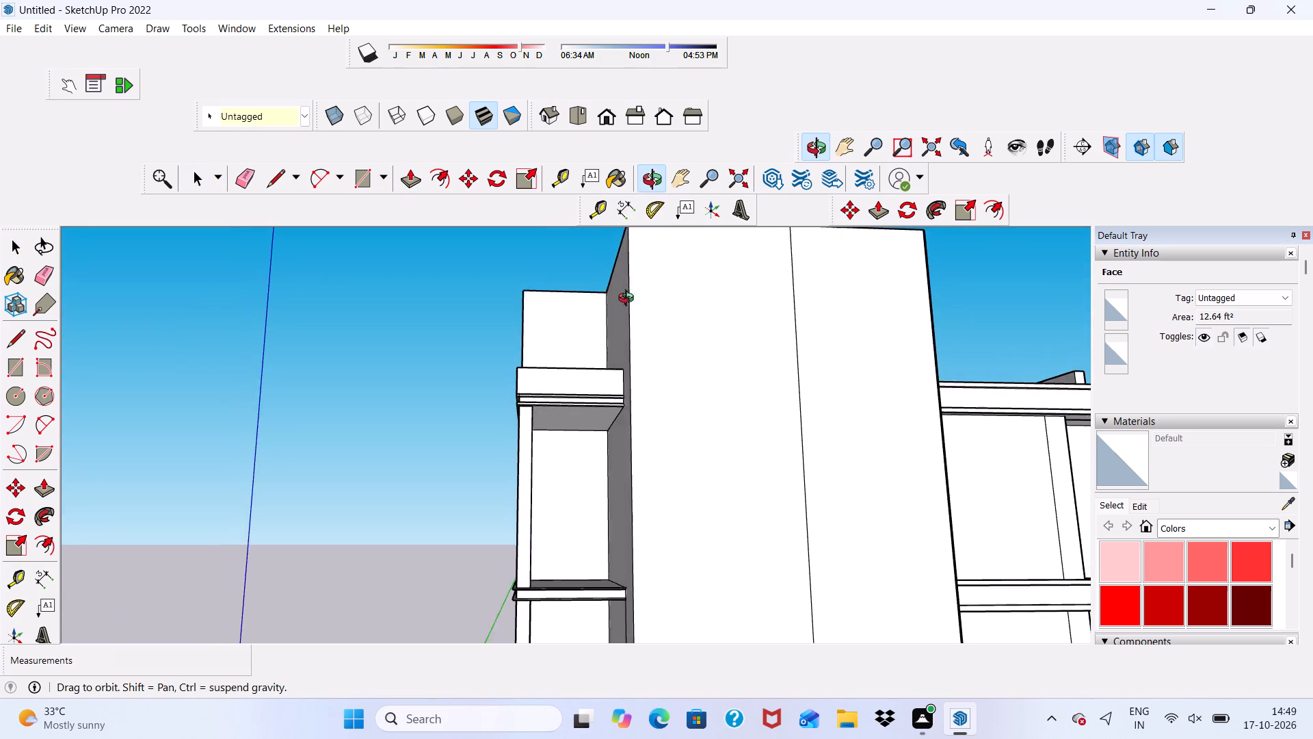
{"action": "middle_click_drag", "start_coordinate": [629, 300], "coordinate": [626, 336]}
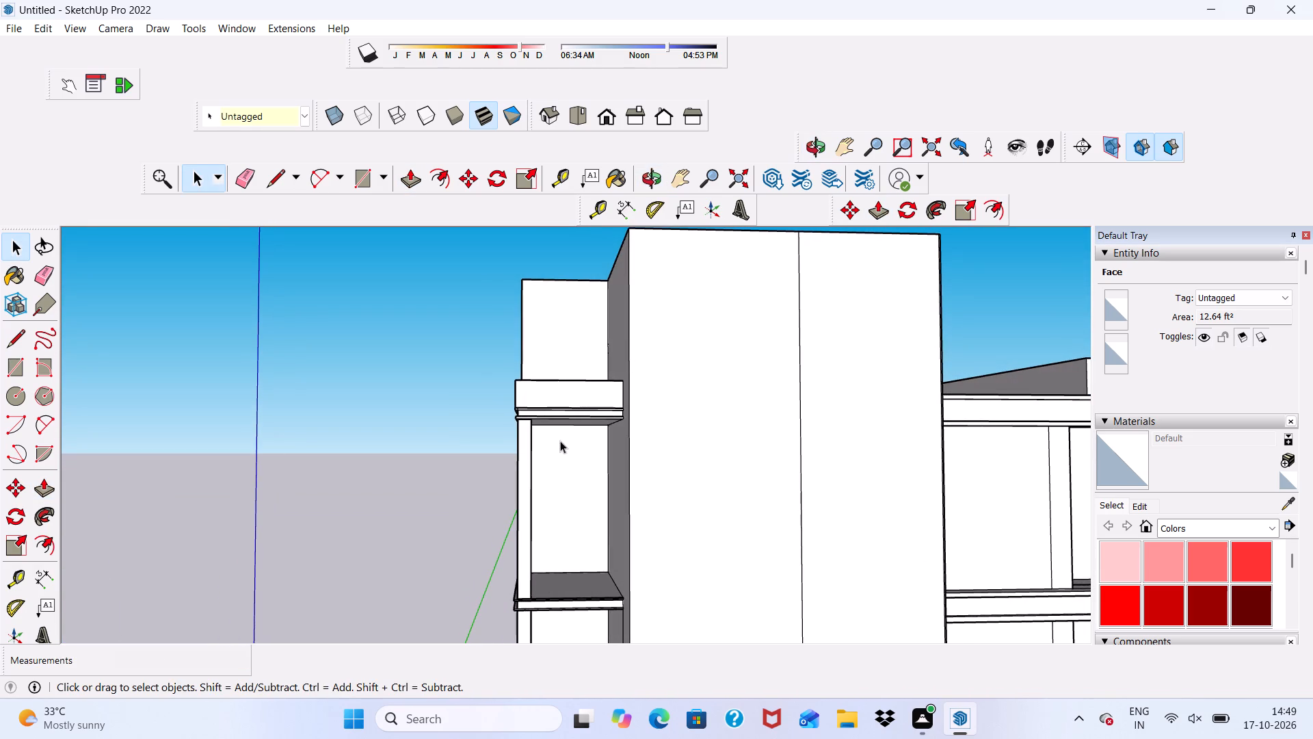
{"action": "middle_click_drag", "start_coordinate": [558, 443], "coordinate": [655, 439]}
{"action": "scroll", "coordinate": [650, 321], "scroll_direction": "down", "scroll_amount": 6}
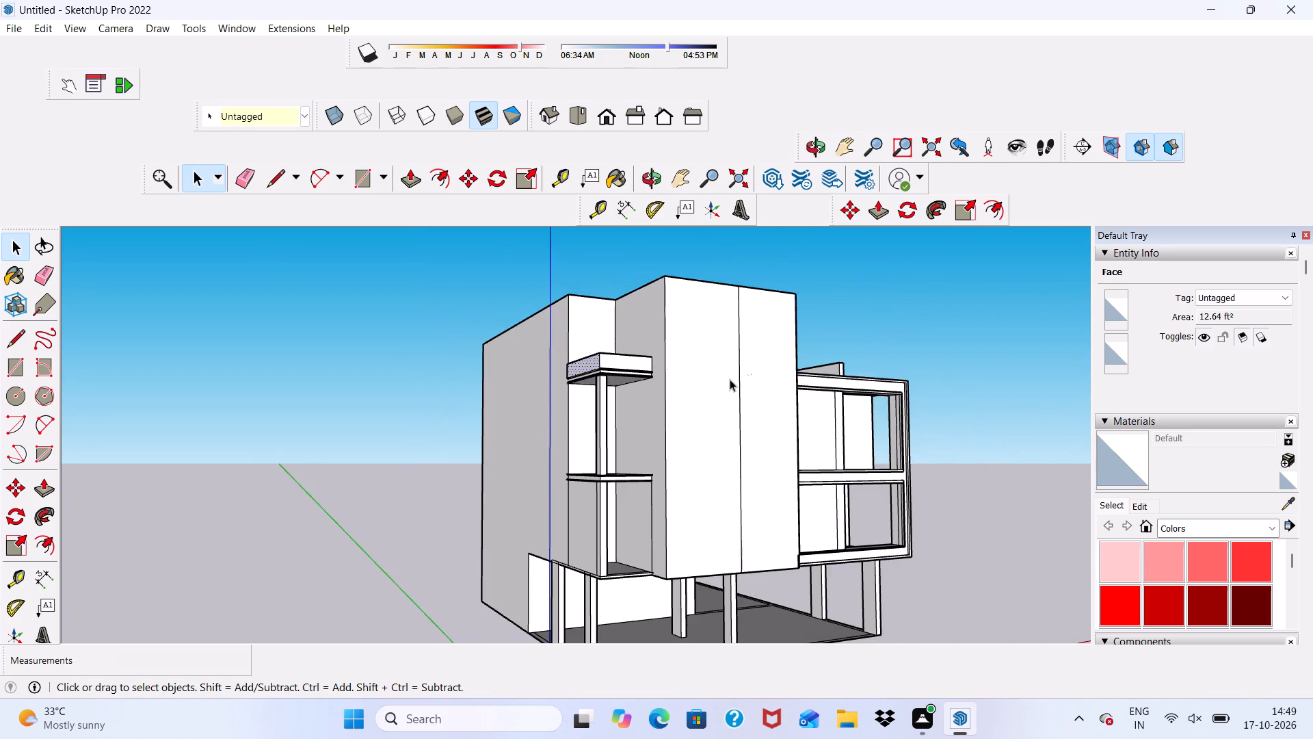
{"action": "middle_click_drag", "start_coordinate": [730, 379], "coordinate": [640, 363]}
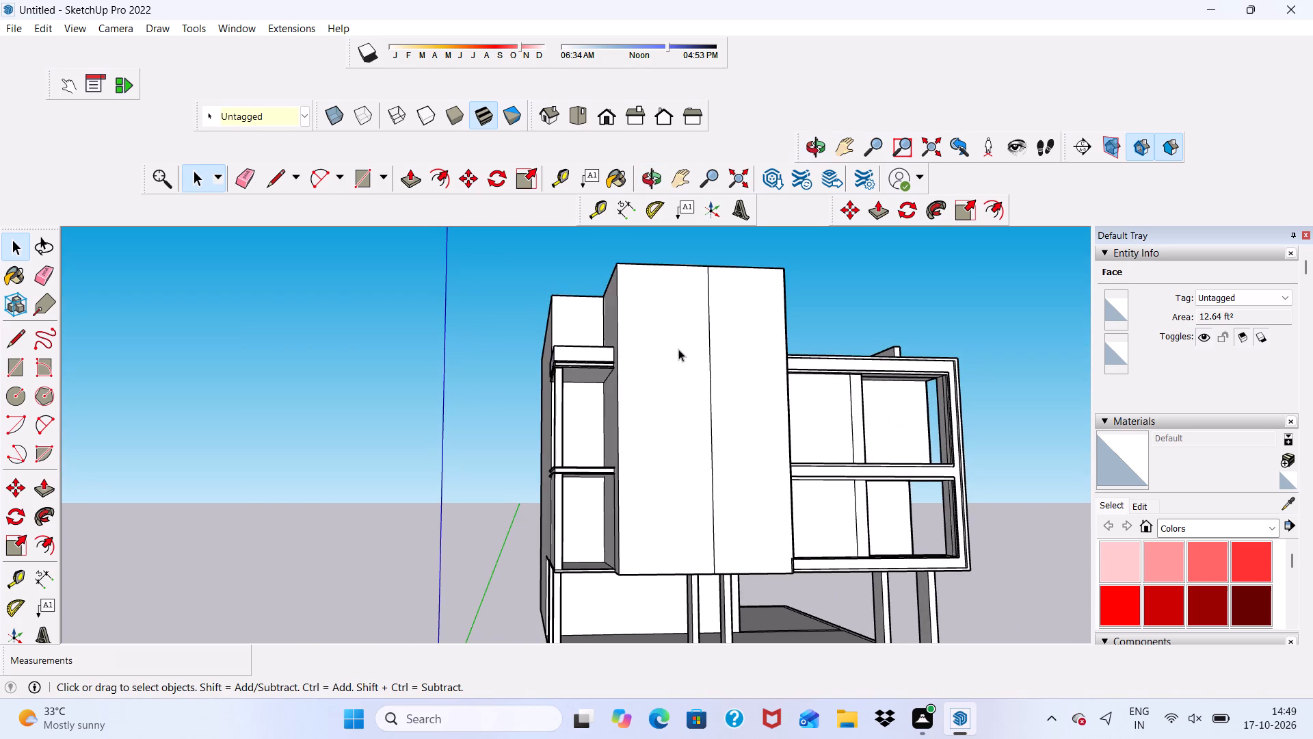
{"action": "scroll", "coordinate": [713, 170], "scroll_direction": "up", "scroll_amount": 2}
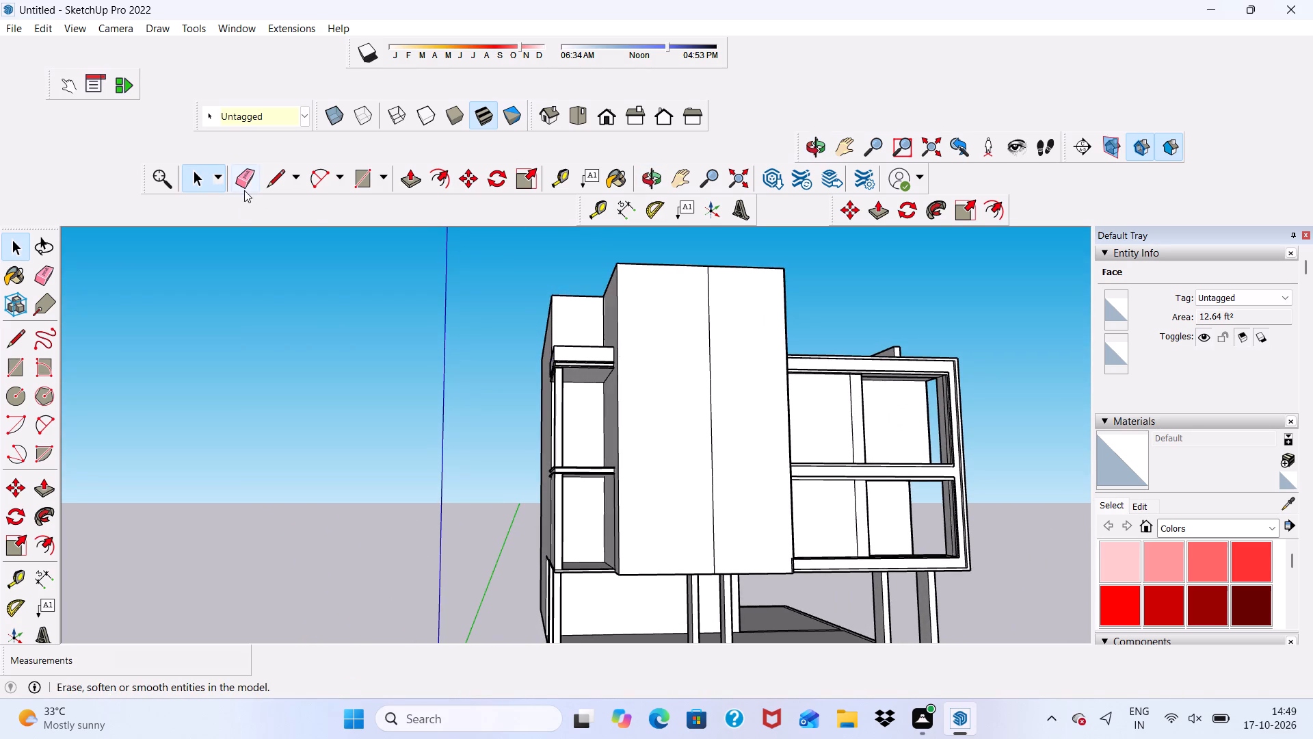
{"action": "left_click", "coordinate": [243, 174]}
{"action": "left_click_drag", "start_coordinate": [710, 300], "coordinate": [715, 308]}
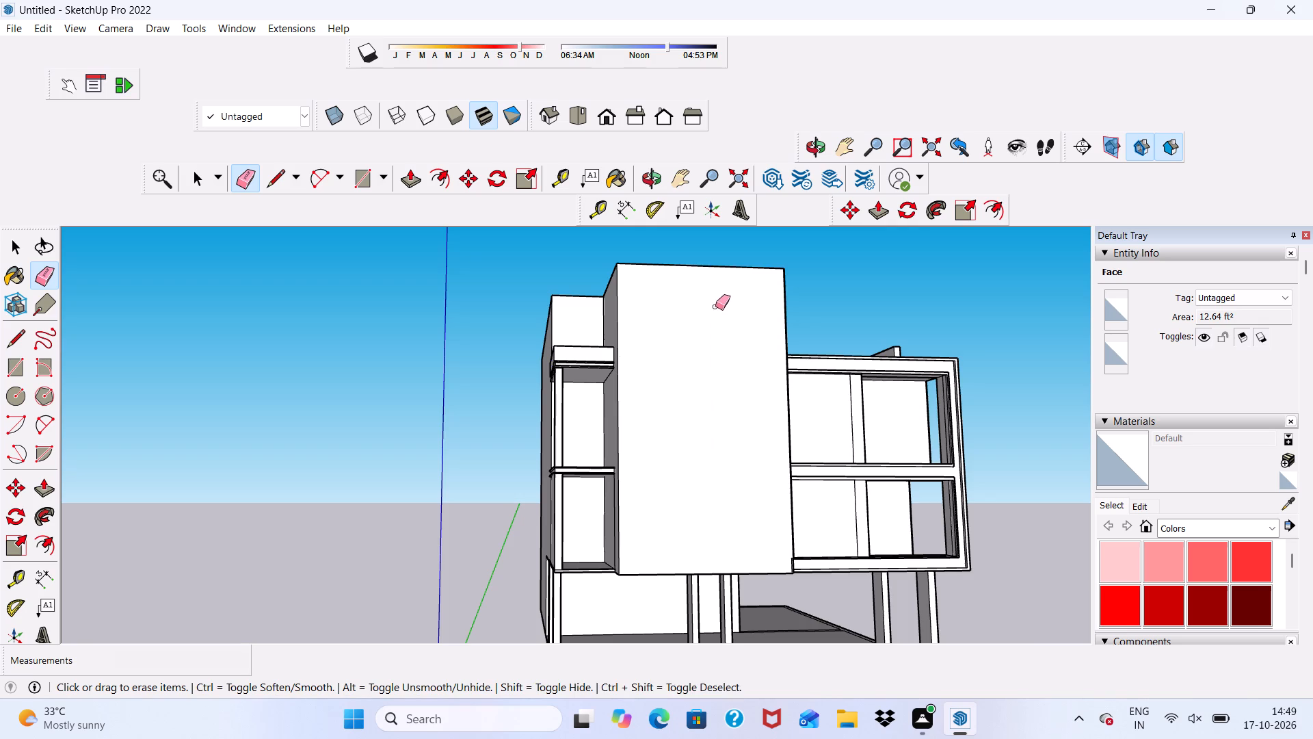
{"action": "key", "text": "space"}
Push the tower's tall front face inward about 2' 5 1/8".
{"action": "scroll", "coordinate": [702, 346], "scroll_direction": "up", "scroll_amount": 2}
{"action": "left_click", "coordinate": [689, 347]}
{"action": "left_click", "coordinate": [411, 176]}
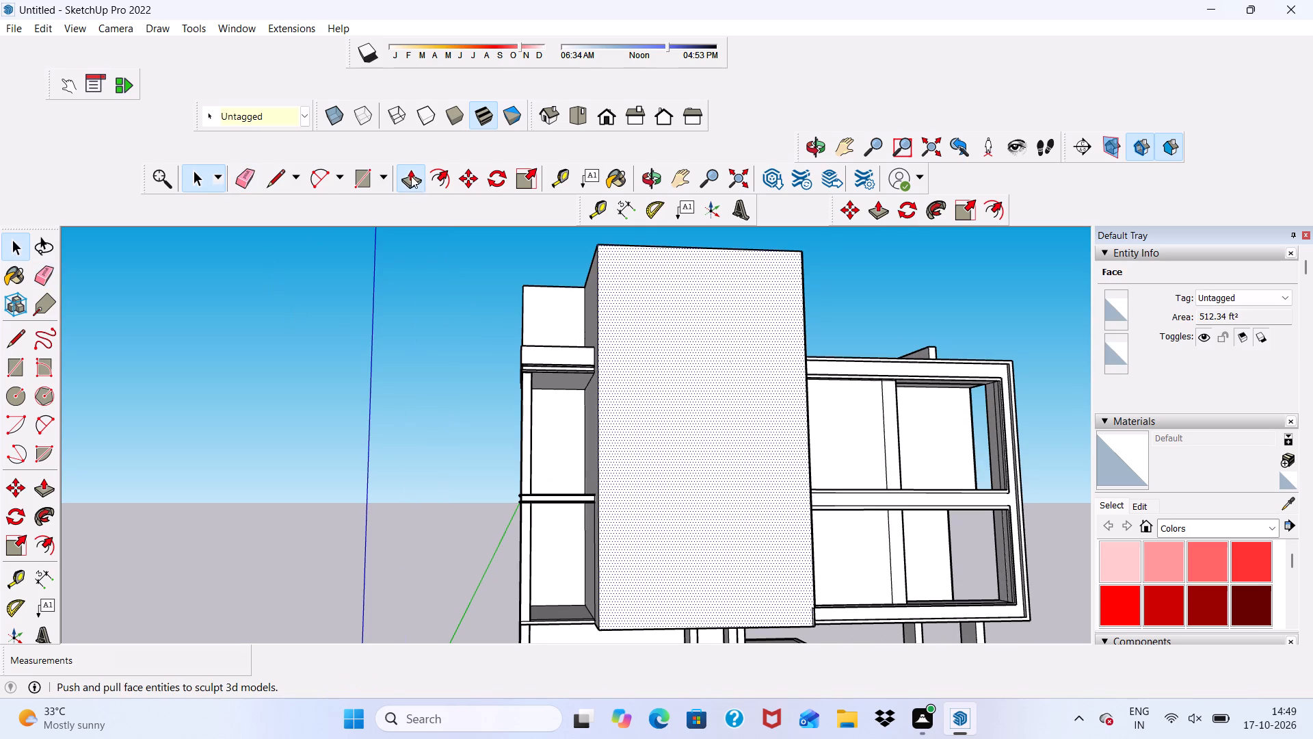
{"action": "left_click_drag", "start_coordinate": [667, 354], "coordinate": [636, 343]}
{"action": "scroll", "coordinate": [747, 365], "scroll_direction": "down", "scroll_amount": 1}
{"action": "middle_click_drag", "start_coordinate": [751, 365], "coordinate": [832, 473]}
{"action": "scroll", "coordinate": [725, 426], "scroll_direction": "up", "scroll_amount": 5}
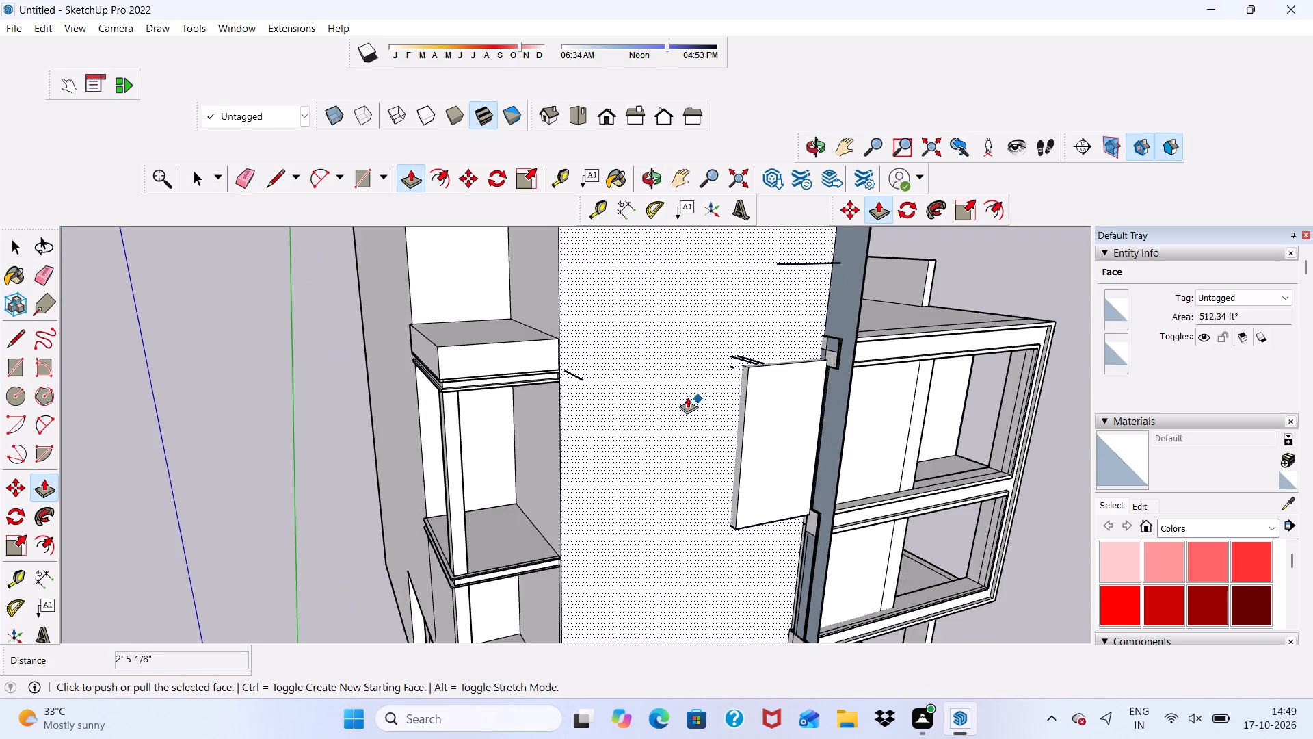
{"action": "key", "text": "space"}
Examine the pushed-in tower face from several angles, including its junctions with the side balconies and the framed wing.
{"action": "scroll", "coordinate": [565, 351], "scroll_direction": "up", "scroll_amount": 5}
{"action": "scroll", "coordinate": [627, 350], "scroll_direction": "down", "scroll_amount": 5}
{"action": "middle_click_drag", "start_coordinate": [711, 376], "coordinate": [706, 300]}
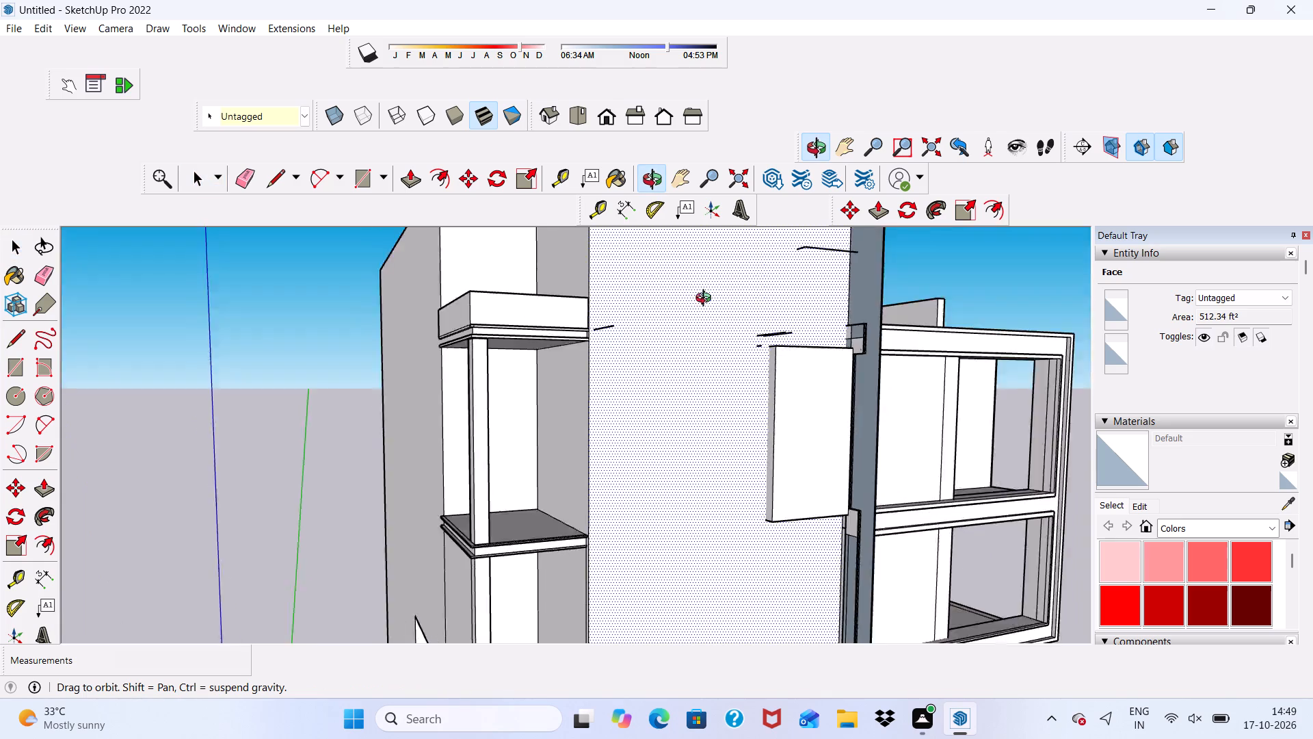
{"action": "middle_click_drag", "start_coordinate": [706, 300], "coordinate": [649, 305]}
{"action": "scroll", "coordinate": [679, 311], "scroll_direction": "up", "scroll_amount": 1}
{"action": "scroll", "coordinate": [669, 304], "scroll_direction": "down", "scroll_amount": 2}
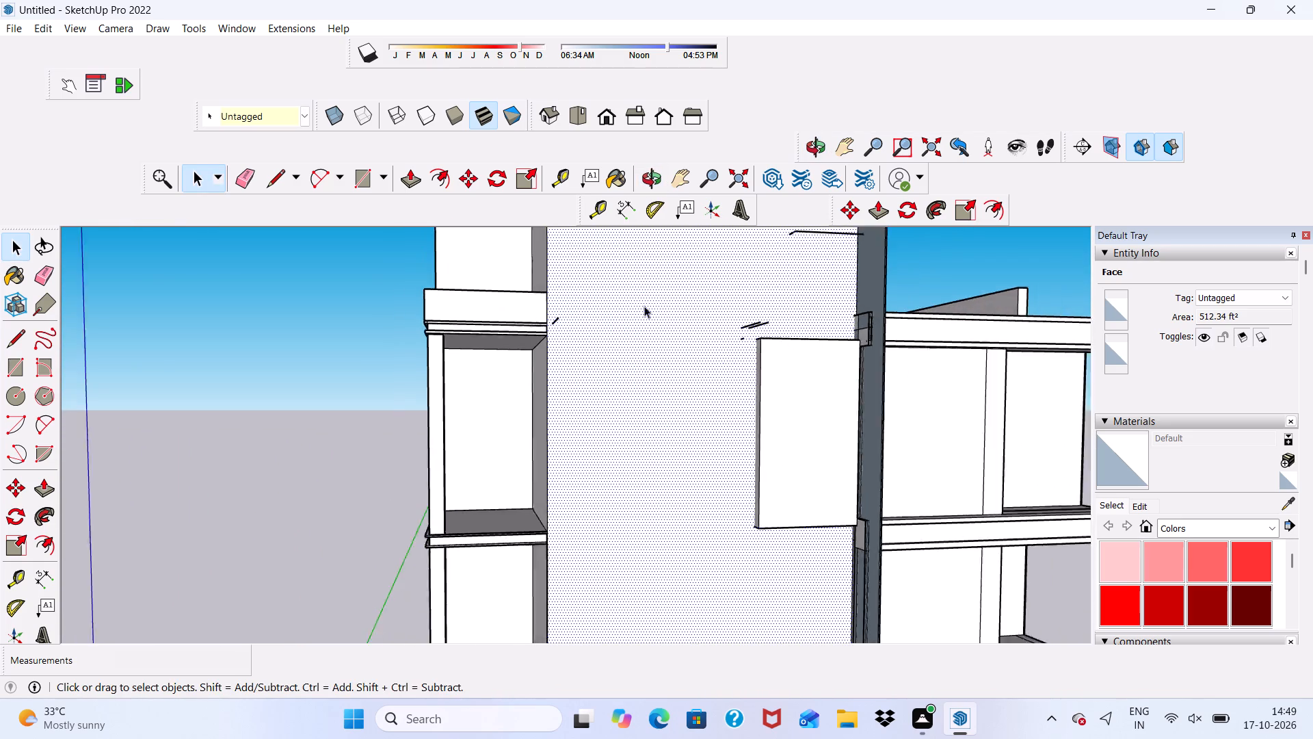
{"action": "scroll", "coordinate": [644, 306], "scroll_direction": "down", "scroll_amount": 2}
{"action": "middle_click_drag", "start_coordinate": [525, 333], "coordinate": [611, 420]}
{"action": "scroll", "coordinate": [562, 323], "scroll_direction": "down", "scroll_amount": 4}
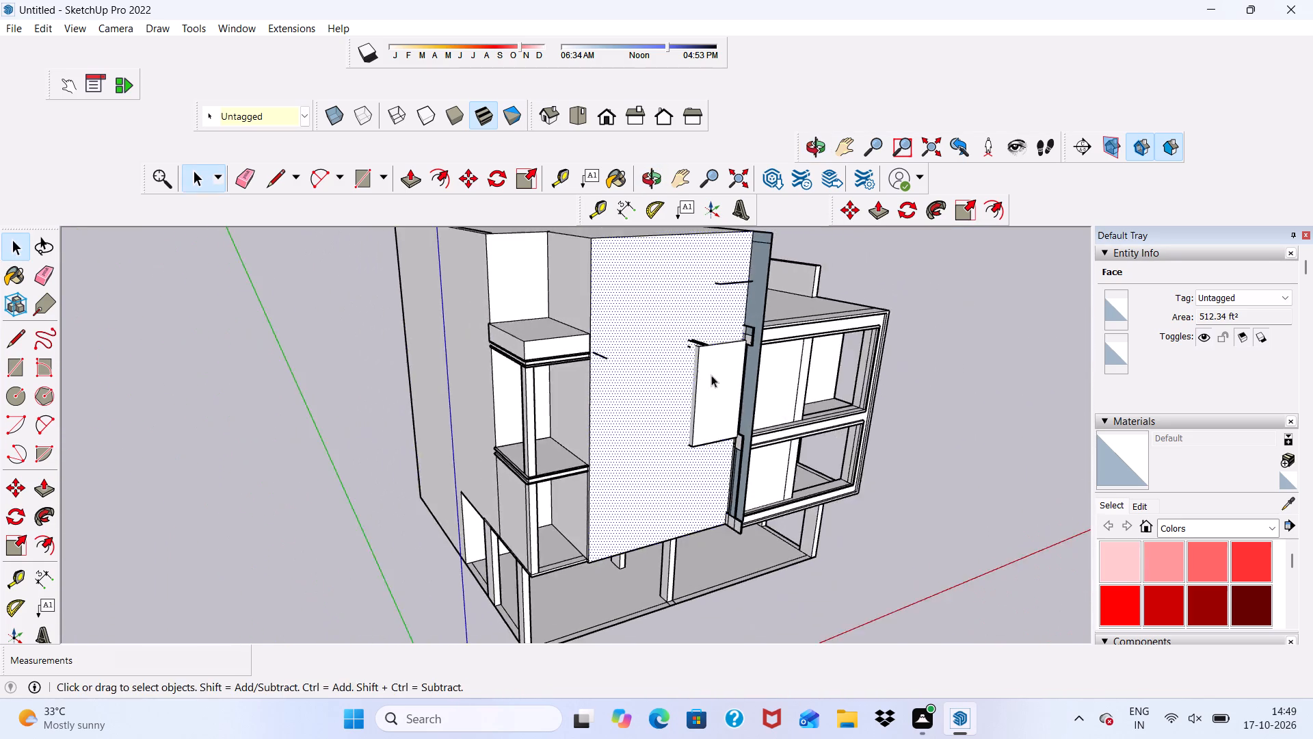
{"action": "middle_click_drag", "start_coordinate": [711, 375], "coordinate": [574, 361]}
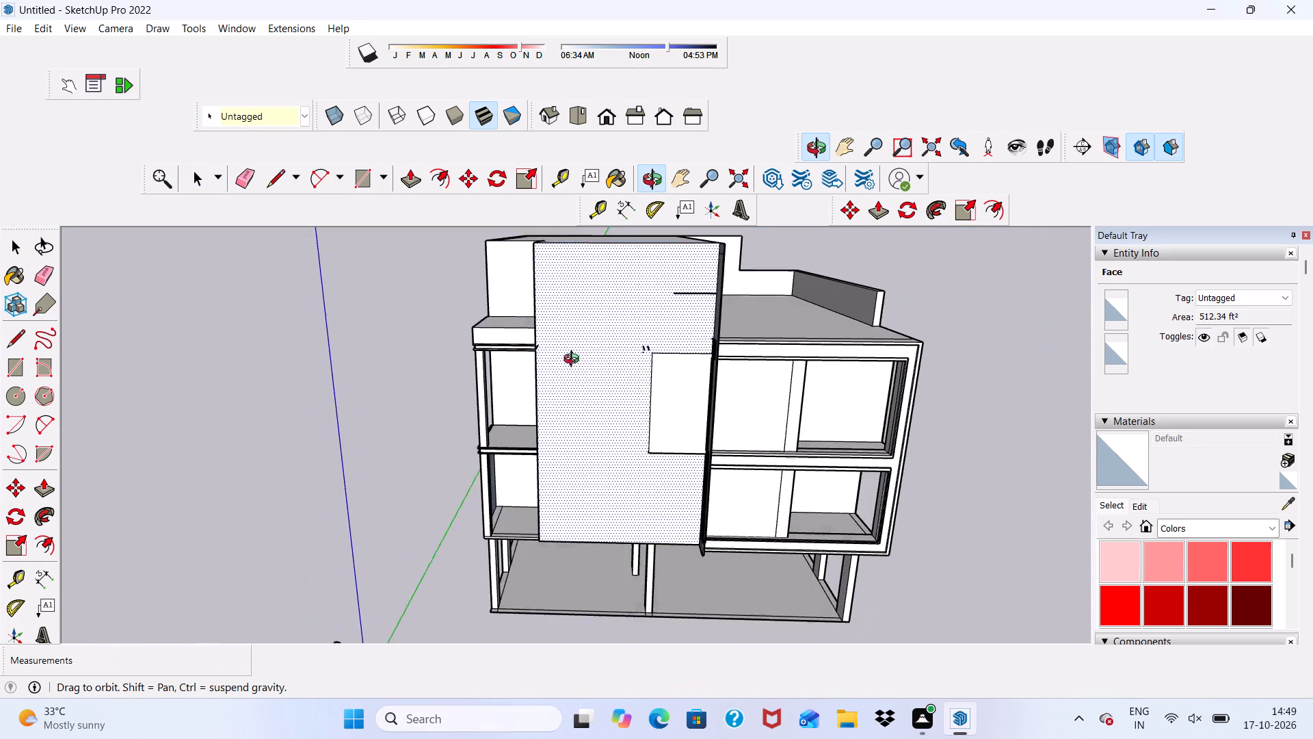
{"action": "middle_click_drag", "start_coordinate": [574, 361], "coordinate": [589, 363]}
{"action": "middle_click_drag", "start_coordinate": [728, 353], "coordinate": [719, 352]}
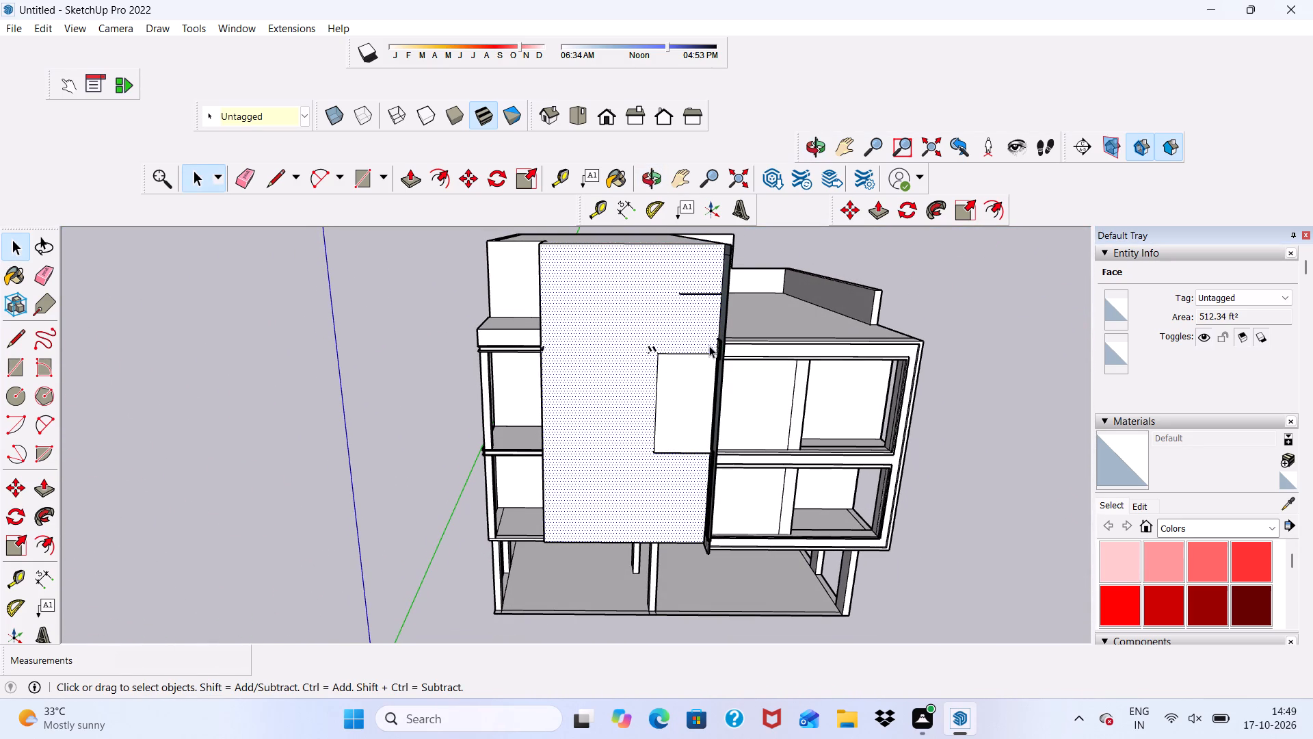
{"action": "scroll", "coordinate": [711, 335], "scroll_direction": "up", "scroll_amount": 1}
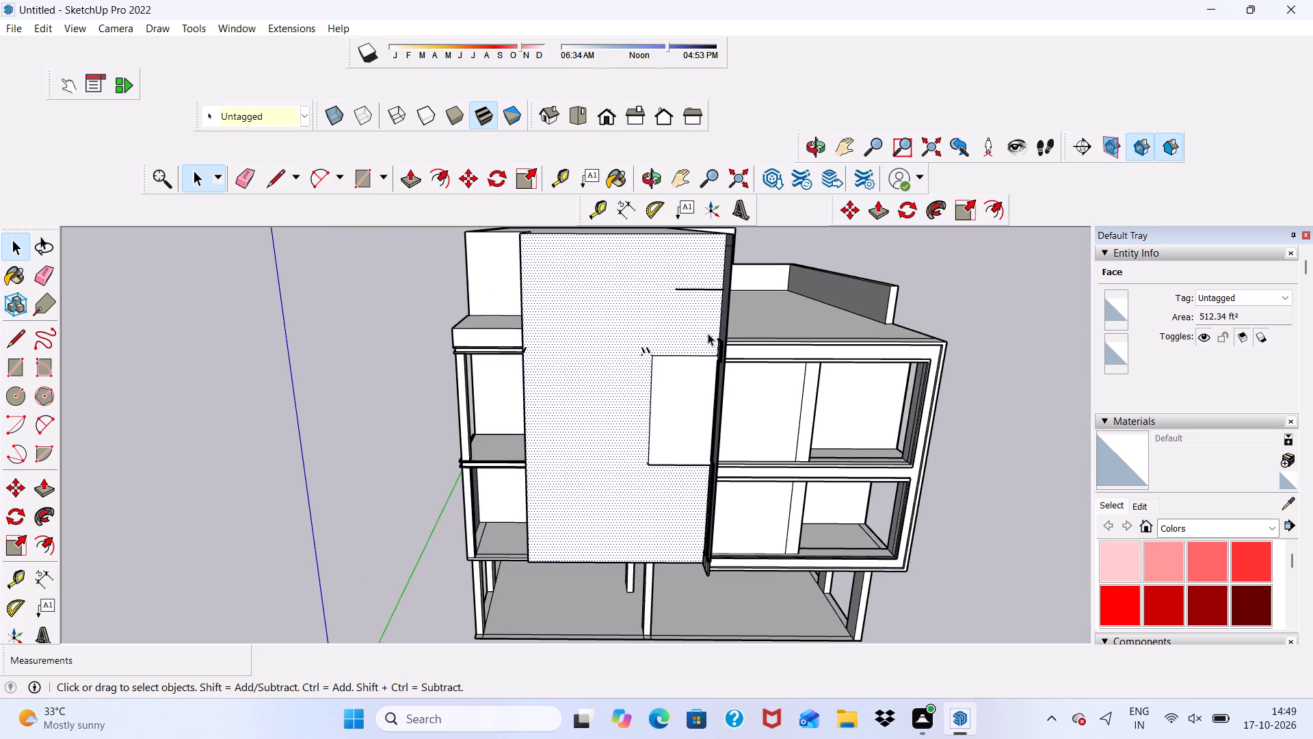
{"action": "scroll", "coordinate": [707, 333], "scroll_direction": "up", "scroll_amount": 5}
{"action": "scroll", "coordinate": [697, 328], "scroll_direction": "down", "scroll_amount": 4}
{"action": "middle_click_drag", "start_coordinate": [735, 358], "coordinate": [512, 313]}
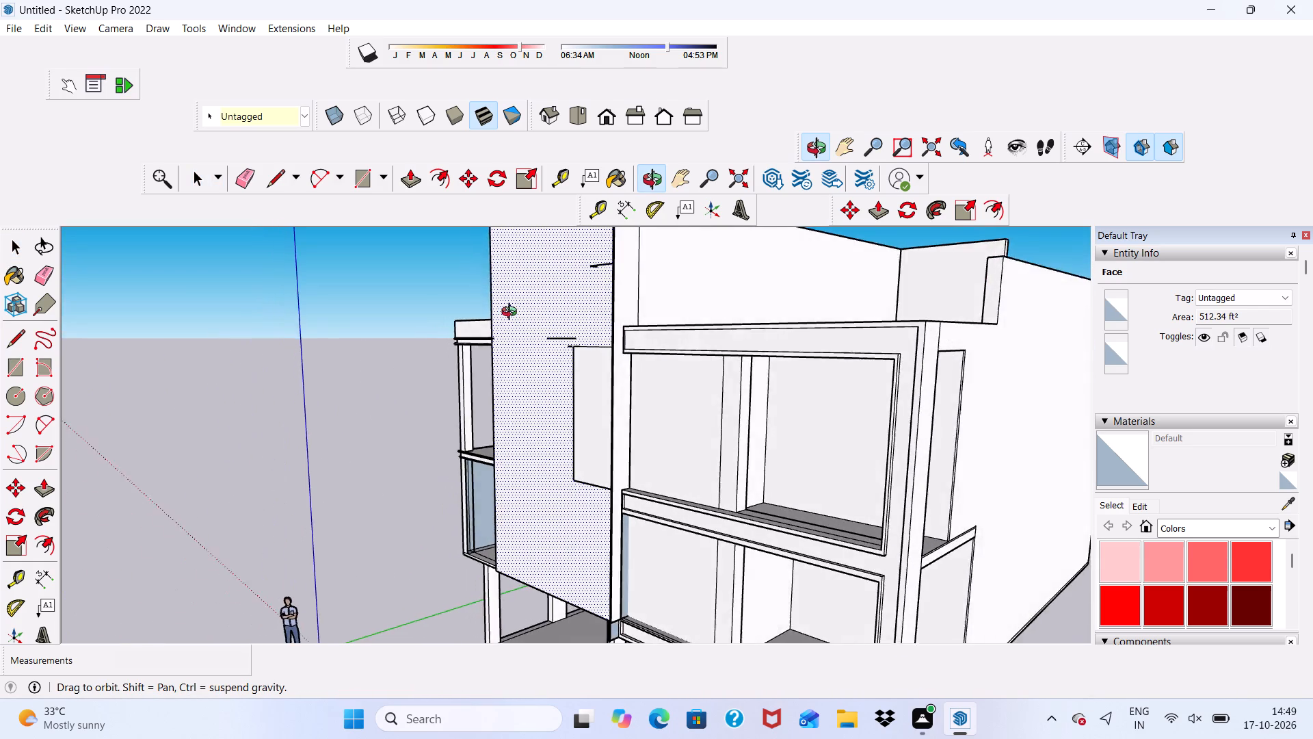
{"action": "middle_click_drag", "start_coordinate": [512, 313], "coordinate": [544, 324]}
{"action": "middle_click_drag", "start_coordinate": [576, 359], "coordinate": [680, 345]}
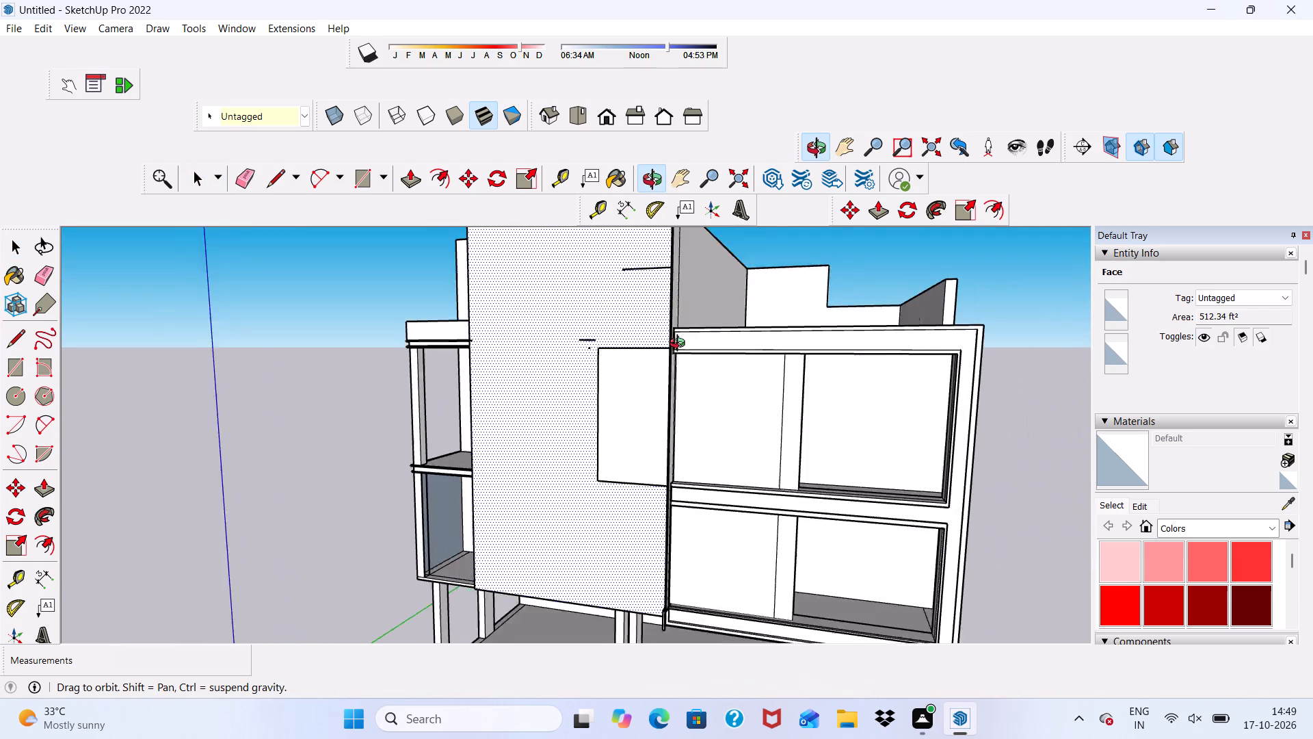
{"action": "middle_click_drag", "start_coordinate": [680, 345], "coordinate": [737, 359]}
{"action": "scroll", "coordinate": [715, 339], "scroll_direction": "up", "scroll_amount": 6}
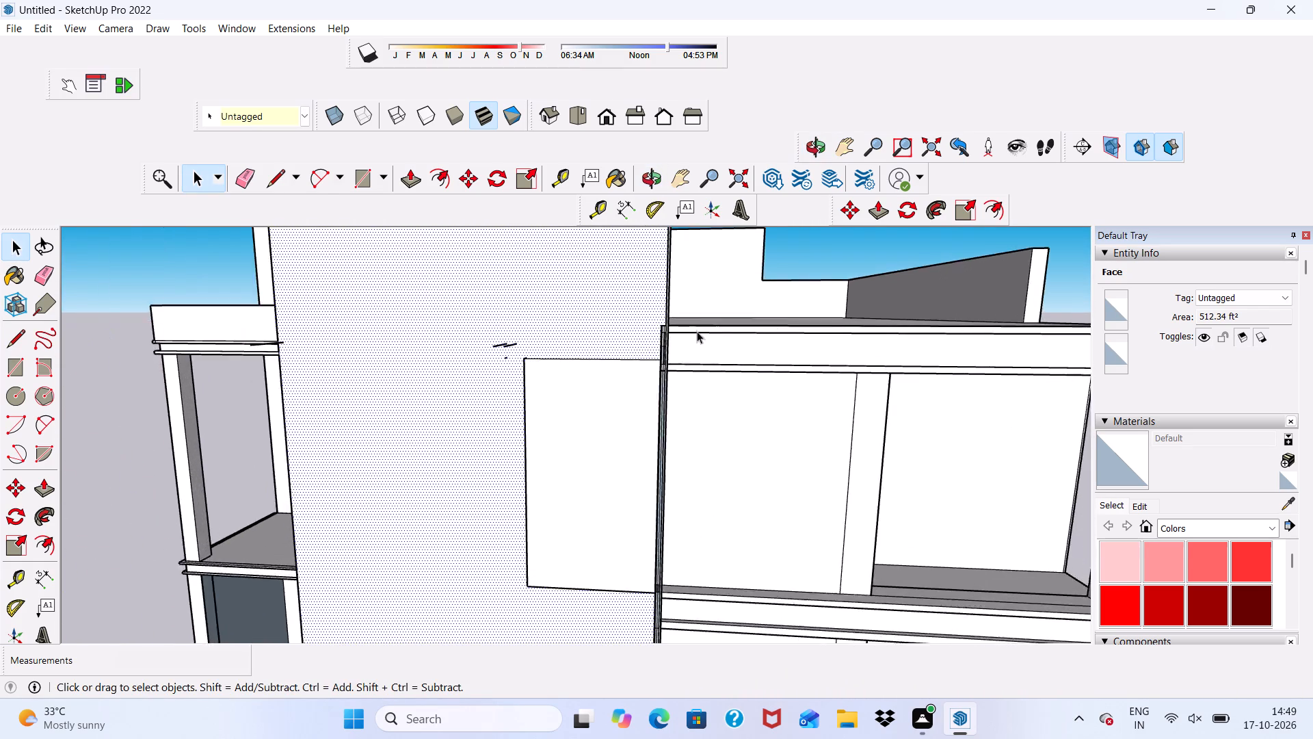
{"action": "scroll", "coordinate": [676, 338], "scroll_direction": "down", "scroll_amount": 7}
{"action": "middle_click_drag", "start_coordinate": [546, 369], "coordinate": [810, 352]}
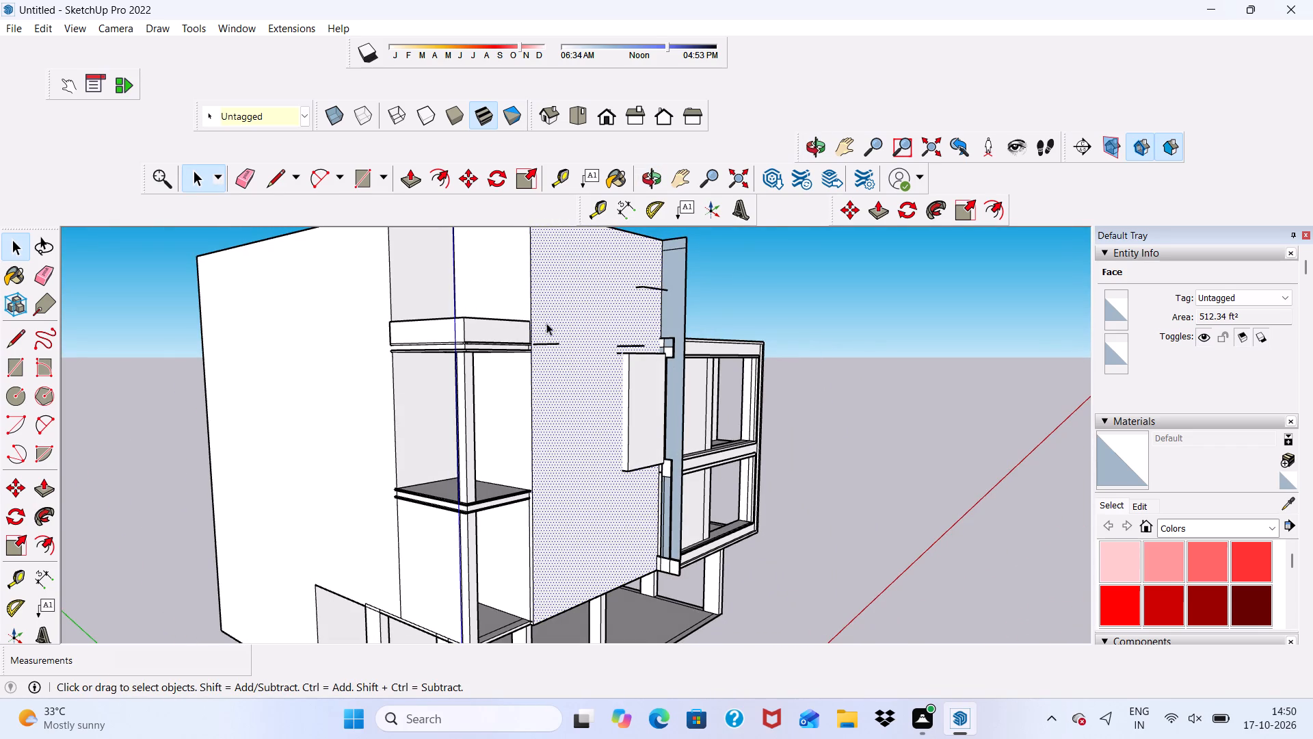
{"action": "scroll", "coordinate": [546, 326], "scroll_direction": "down", "scroll_amount": 2}
{"action": "middle_click_drag", "start_coordinate": [557, 343], "coordinate": [509, 348]}
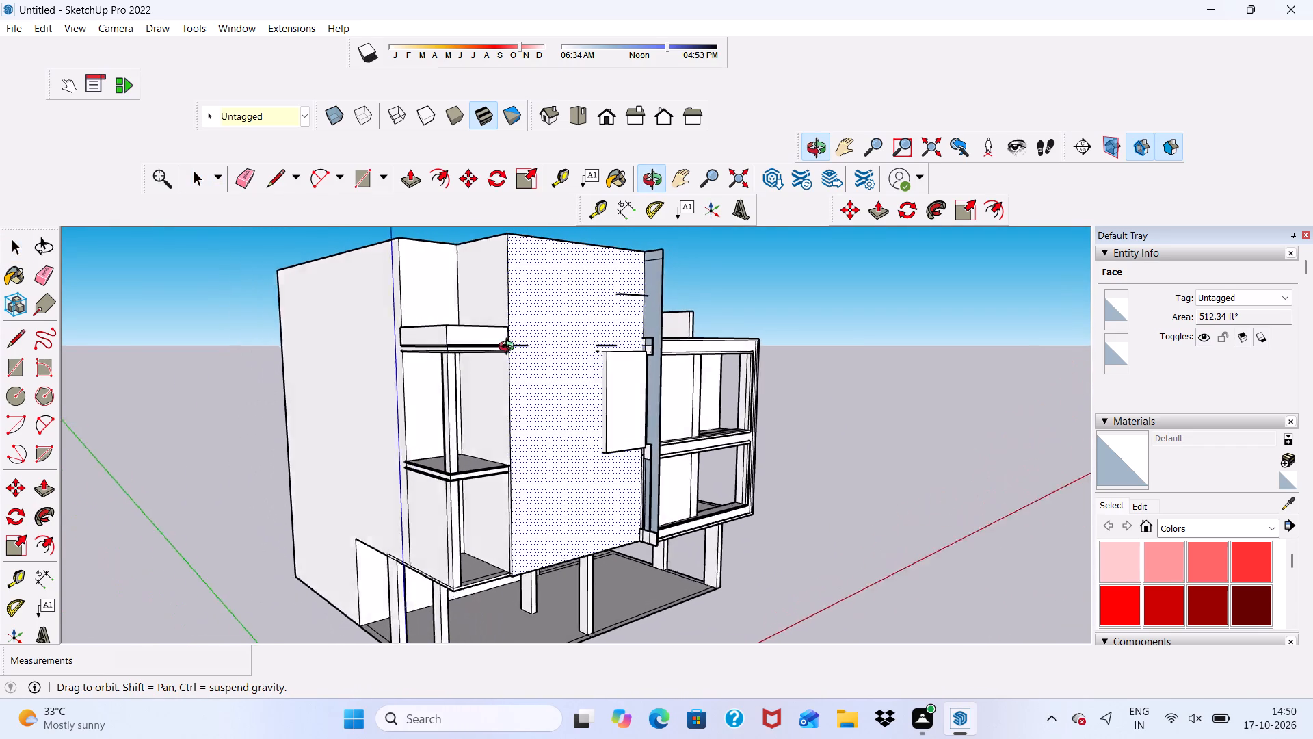
{"action": "middle_click_drag", "start_coordinate": [509, 348], "coordinate": [492, 348]}
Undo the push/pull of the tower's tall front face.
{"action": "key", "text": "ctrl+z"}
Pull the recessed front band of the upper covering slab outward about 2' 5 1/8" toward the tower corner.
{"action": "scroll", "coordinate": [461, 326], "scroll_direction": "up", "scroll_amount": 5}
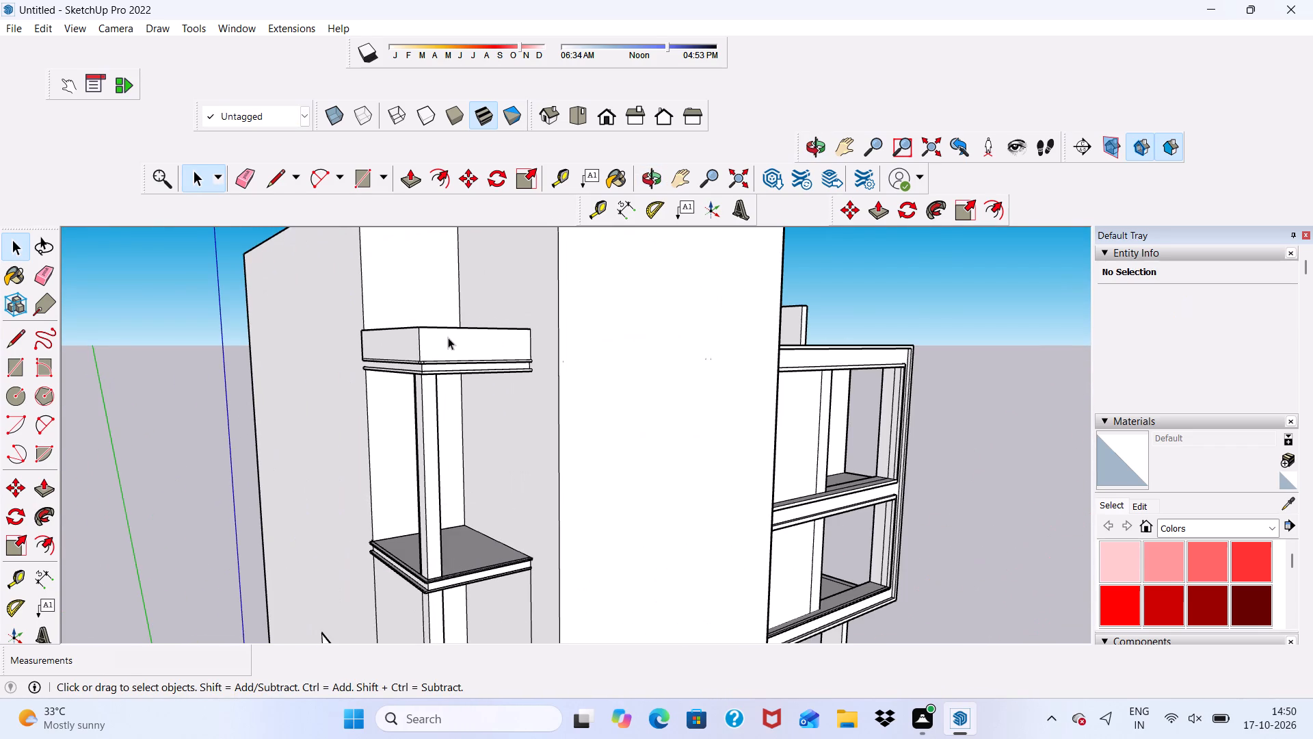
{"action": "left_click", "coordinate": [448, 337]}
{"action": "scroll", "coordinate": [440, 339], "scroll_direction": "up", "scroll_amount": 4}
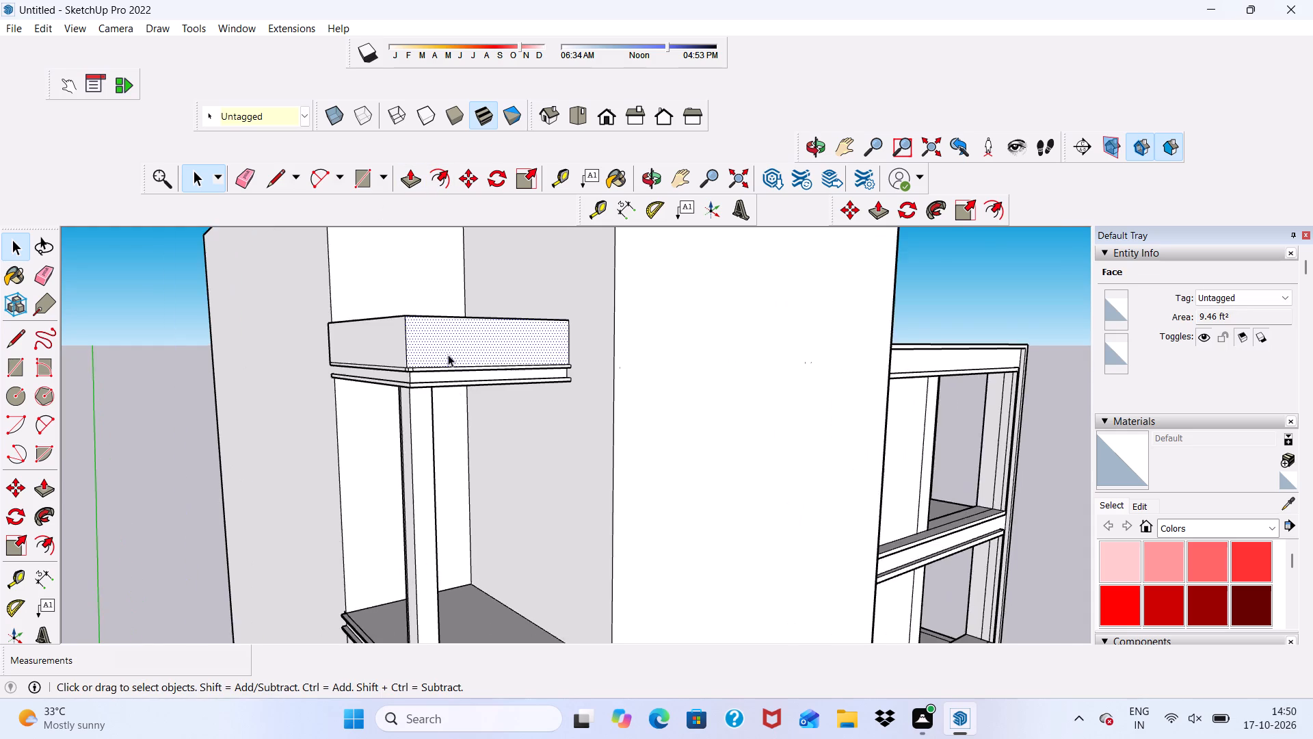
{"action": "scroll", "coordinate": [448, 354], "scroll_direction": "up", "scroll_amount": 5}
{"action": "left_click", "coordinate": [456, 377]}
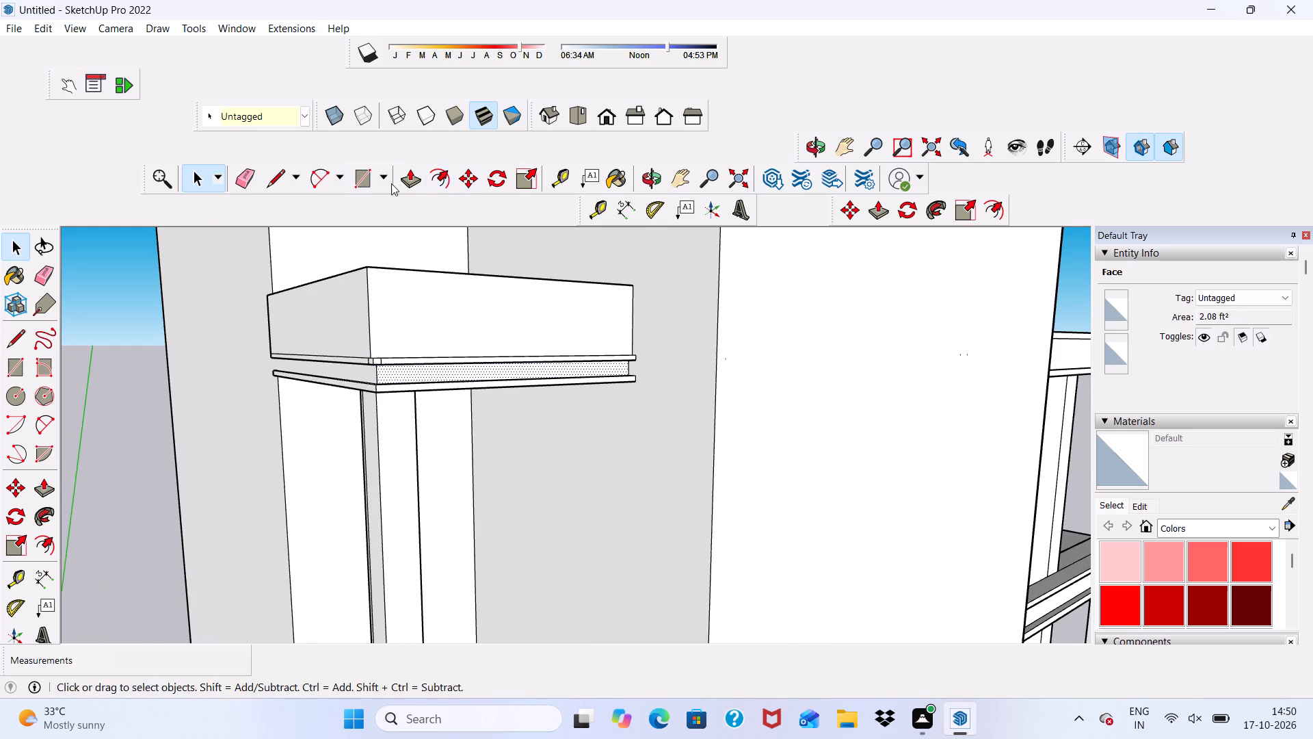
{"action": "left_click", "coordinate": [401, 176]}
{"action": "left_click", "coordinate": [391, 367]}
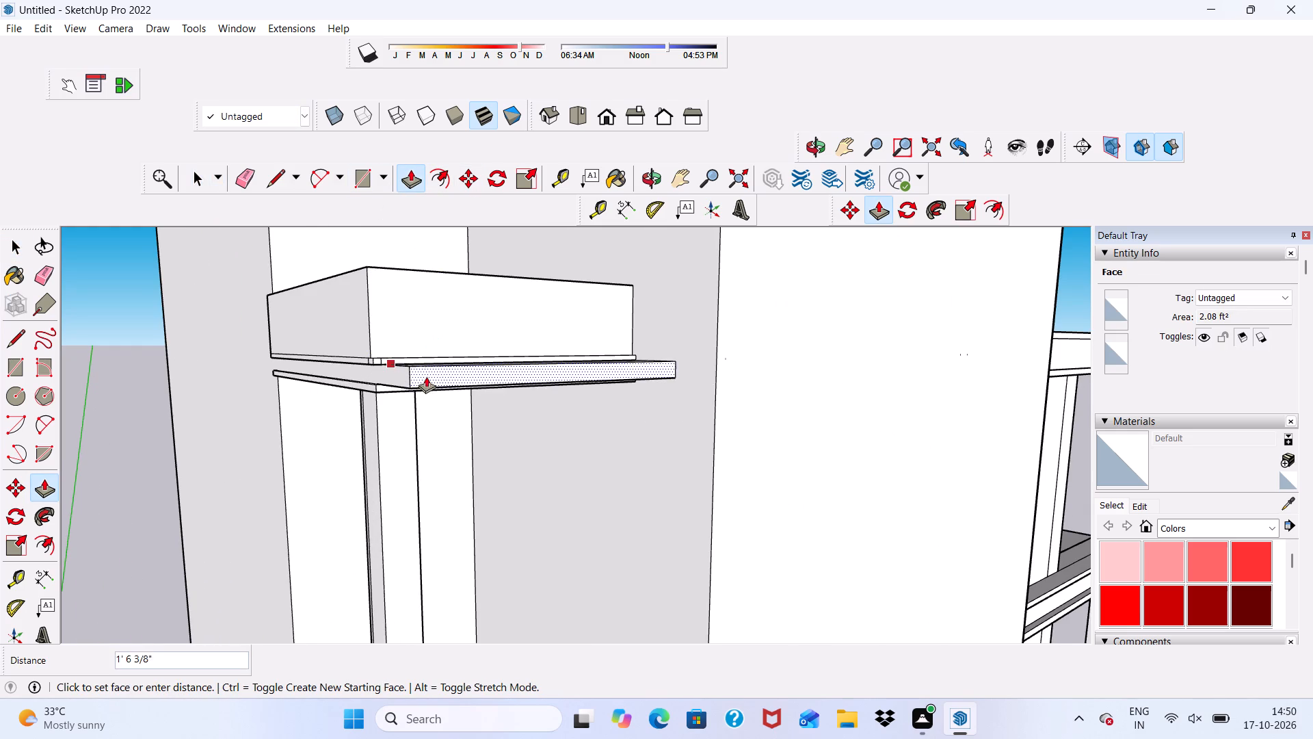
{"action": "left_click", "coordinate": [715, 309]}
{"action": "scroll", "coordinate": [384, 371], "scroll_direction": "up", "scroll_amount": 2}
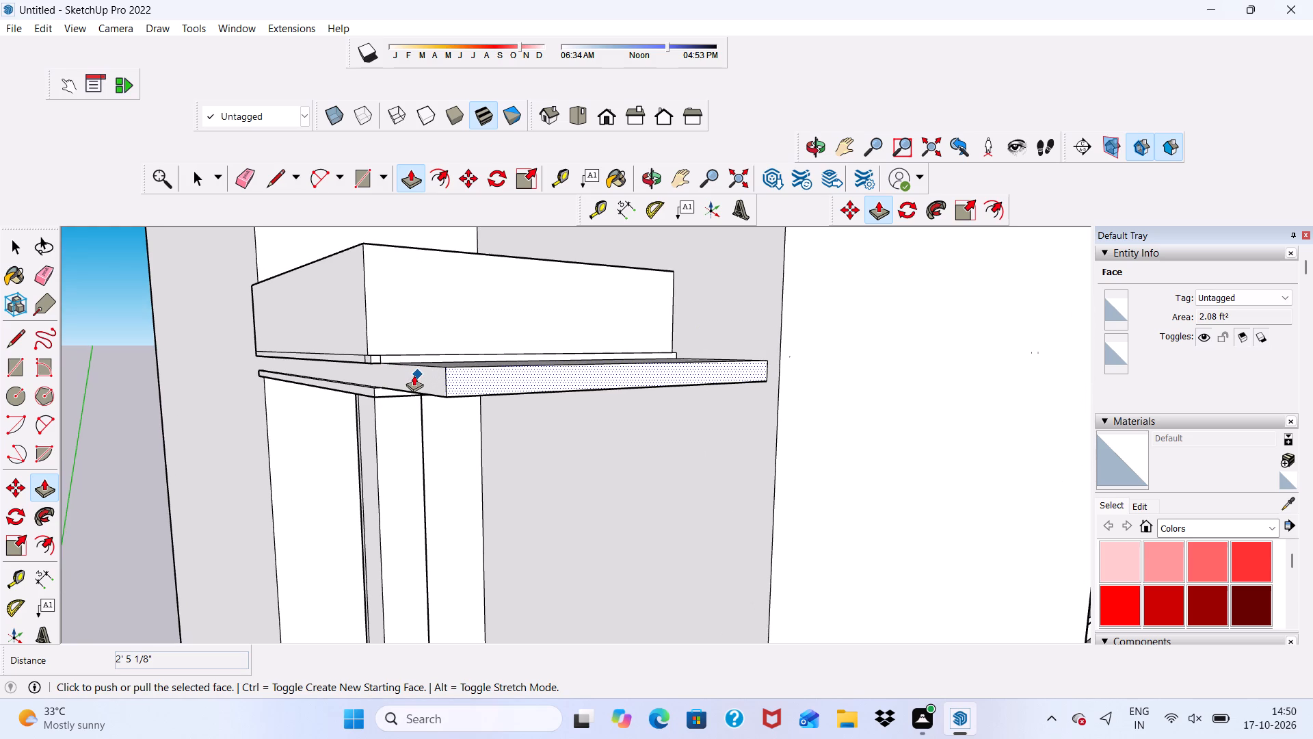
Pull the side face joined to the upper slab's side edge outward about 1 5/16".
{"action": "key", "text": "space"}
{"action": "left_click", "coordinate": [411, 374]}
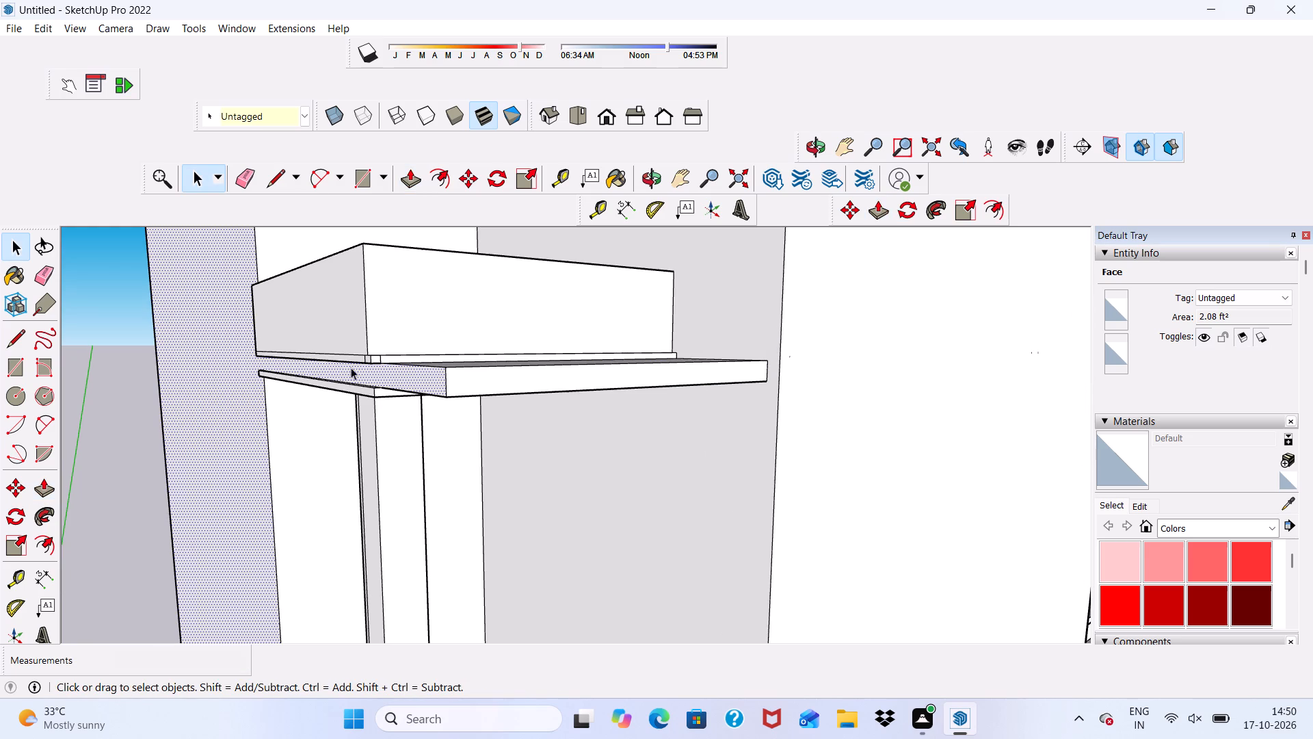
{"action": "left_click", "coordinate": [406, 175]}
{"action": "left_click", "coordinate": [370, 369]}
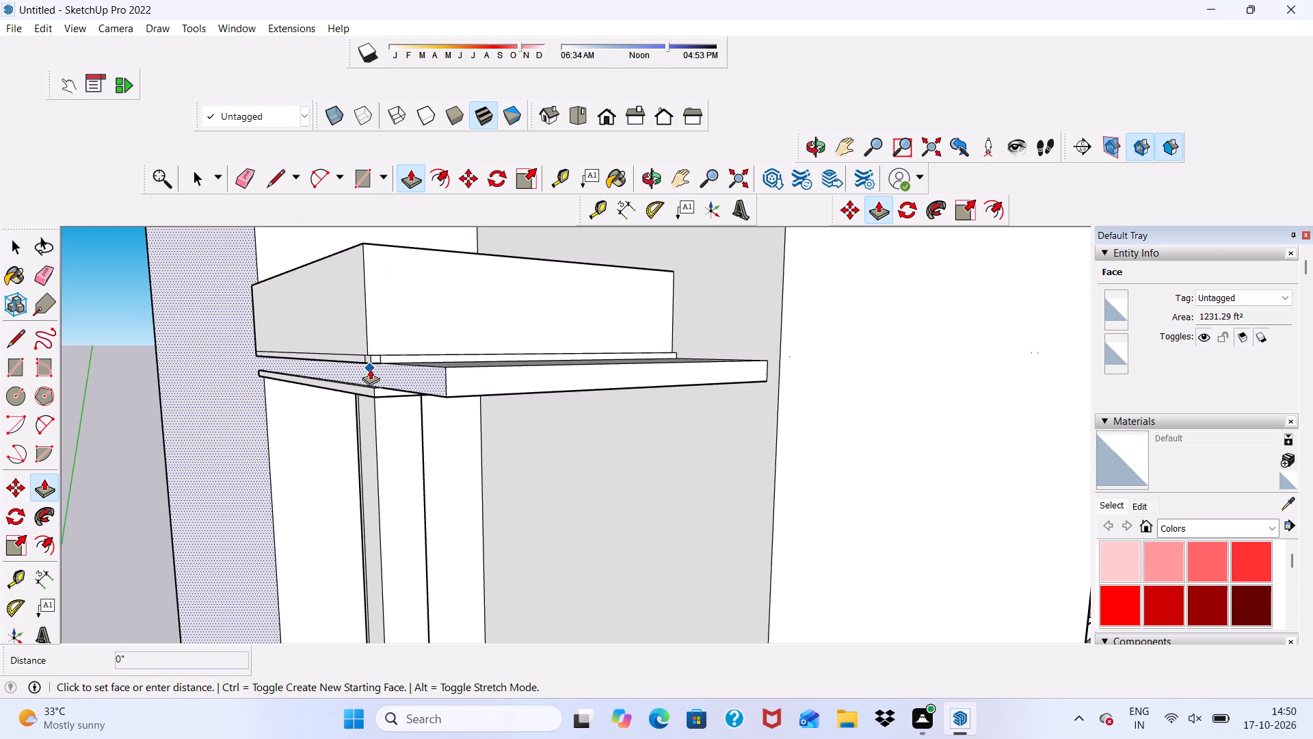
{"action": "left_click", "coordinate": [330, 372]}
Examine the upper covering slab's edges, underside and junction with the tower from several angles.
{"action": "scroll", "coordinate": [468, 359], "scroll_direction": "down", "scroll_amount": 2}
{"action": "middle_click_drag", "start_coordinate": [501, 372], "coordinate": [369, 351]}
{"action": "key", "text": "space"}
{"action": "scroll", "coordinate": [369, 323], "scroll_direction": "up", "scroll_amount": 1}
{"action": "scroll", "coordinate": [276, 287], "scroll_direction": "down", "scroll_amount": 4}
{"action": "middle_click_drag", "start_coordinate": [231, 317], "coordinate": [233, 273]}
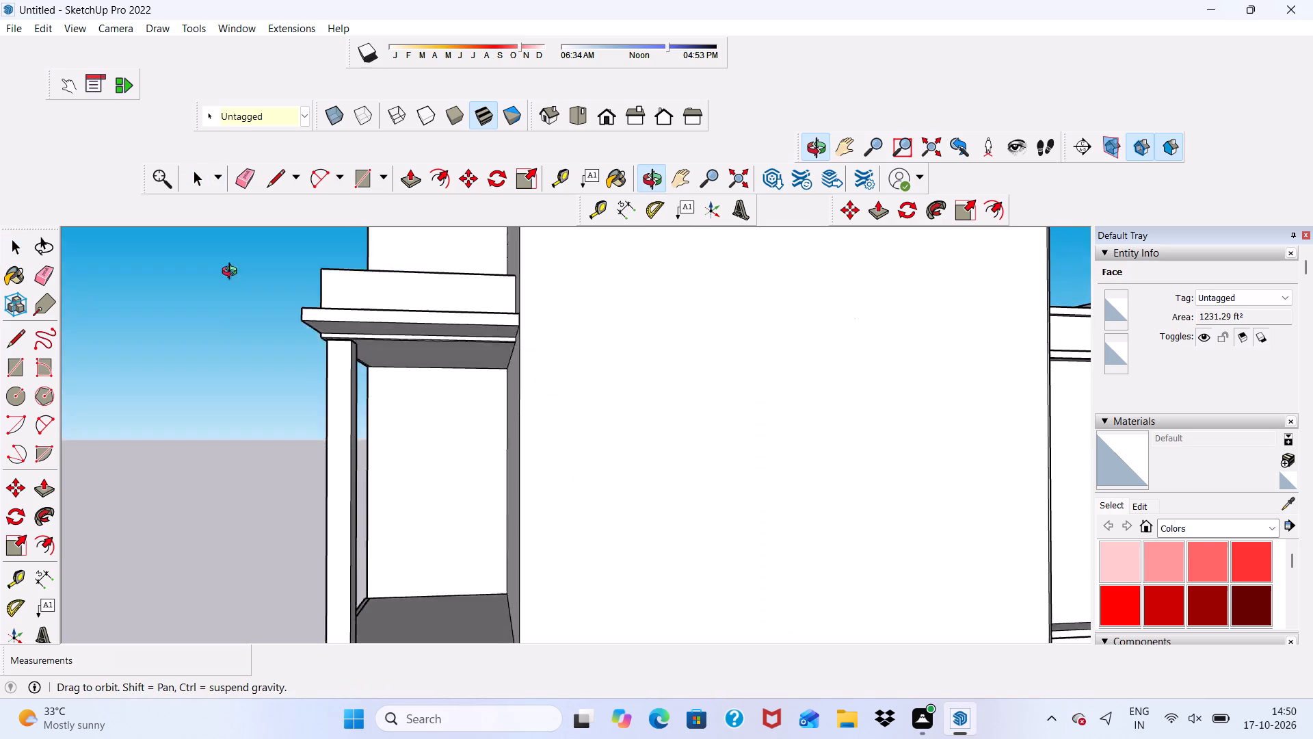
{"action": "middle_click_drag", "start_coordinate": [233, 273], "coordinate": [233, 246]}
{"action": "scroll", "coordinate": [363, 288], "scroll_direction": "up", "scroll_amount": 6}
{"action": "scroll", "coordinate": [442, 272], "scroll_direction": "down", "scroll_amount": 2}
{"action": "middle_click_drag", "start_coordinate": [473, 283], "coordinate": [503, 374]}
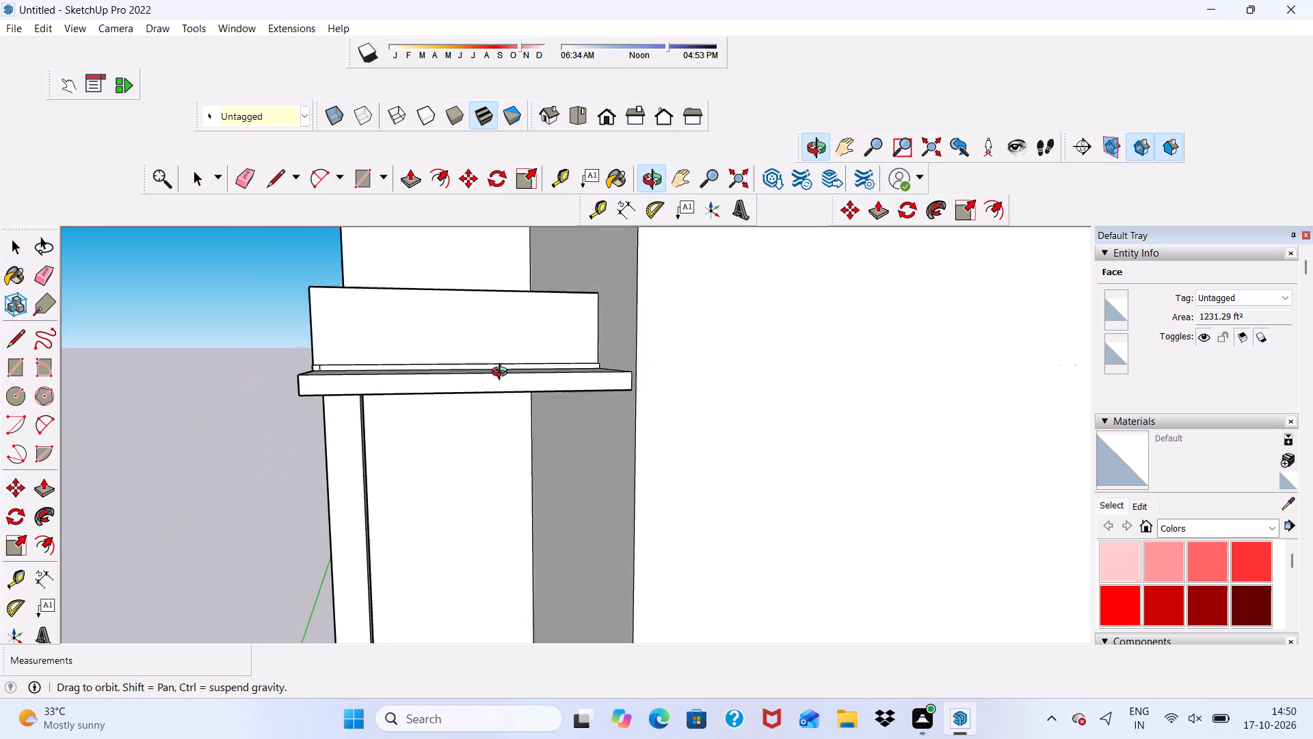
{"action": "middle_click_drag", "start_coordinate": [503, 374], "coordinate": [503, 384]}
{"action": "scroll", "coordinate": [393, 366], "scroll_direction": "down", "scroll_amount": 2}
{"action": "middle_click_drag", "start_coordinate": [408, 385], "coordinate": [408, 294]}
{"action": "scroll", "coordinate": [408, 294], "scroll_direction": "up", "scroll_amount": 5}
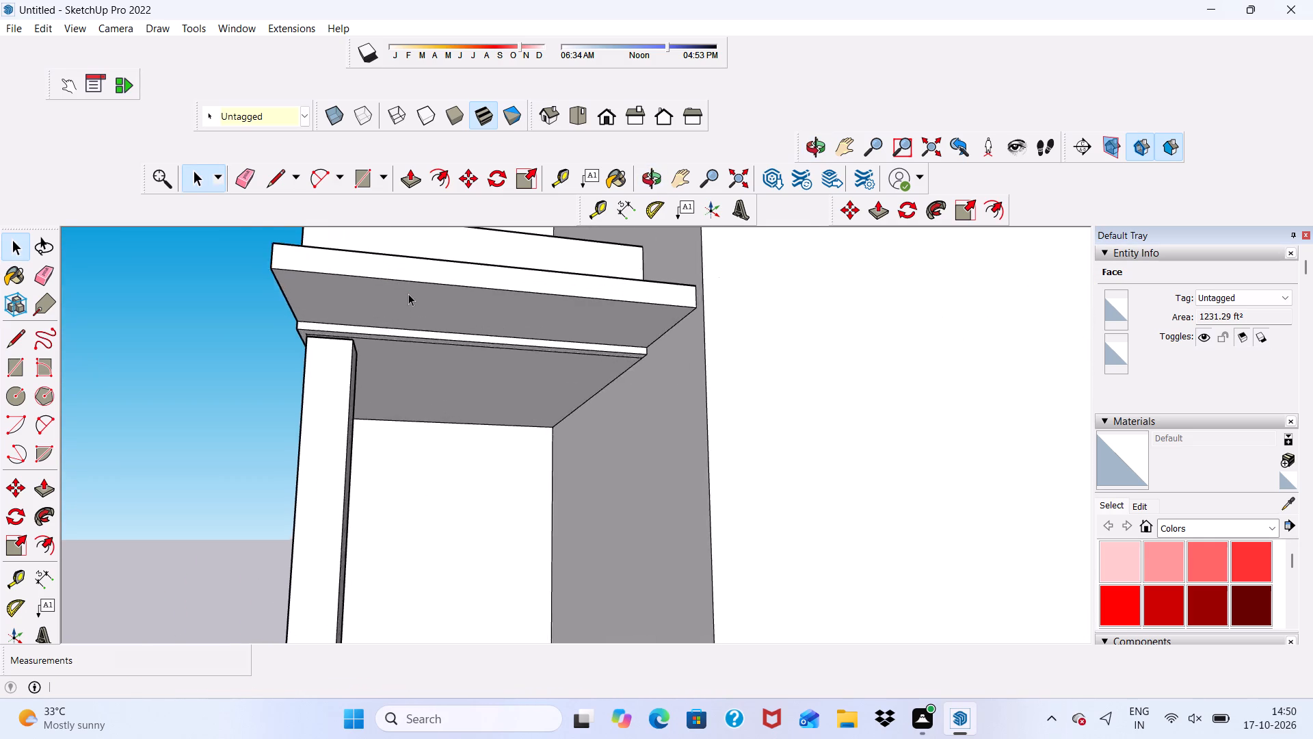
{"action": "scroll", "coordinate": [408, 294], "scroll_direction": "down", "scroll_amount": 6}
{"action": "middle_click_drag", "start_coordinate": [439, 306], "coordinate": [457, 343]}
{"action": "scroll", "coordinate": [451, 331], "scroll_direction": "up", "scroll_amount": 1}
{"action": "scroll", "coordinate": [437, 294], "scroll_direction": "down", "scroll_amount": 10}
{"action": "middle_click_drag", "start_coordinate": [522, 357], "coordinate": [525, 357]}
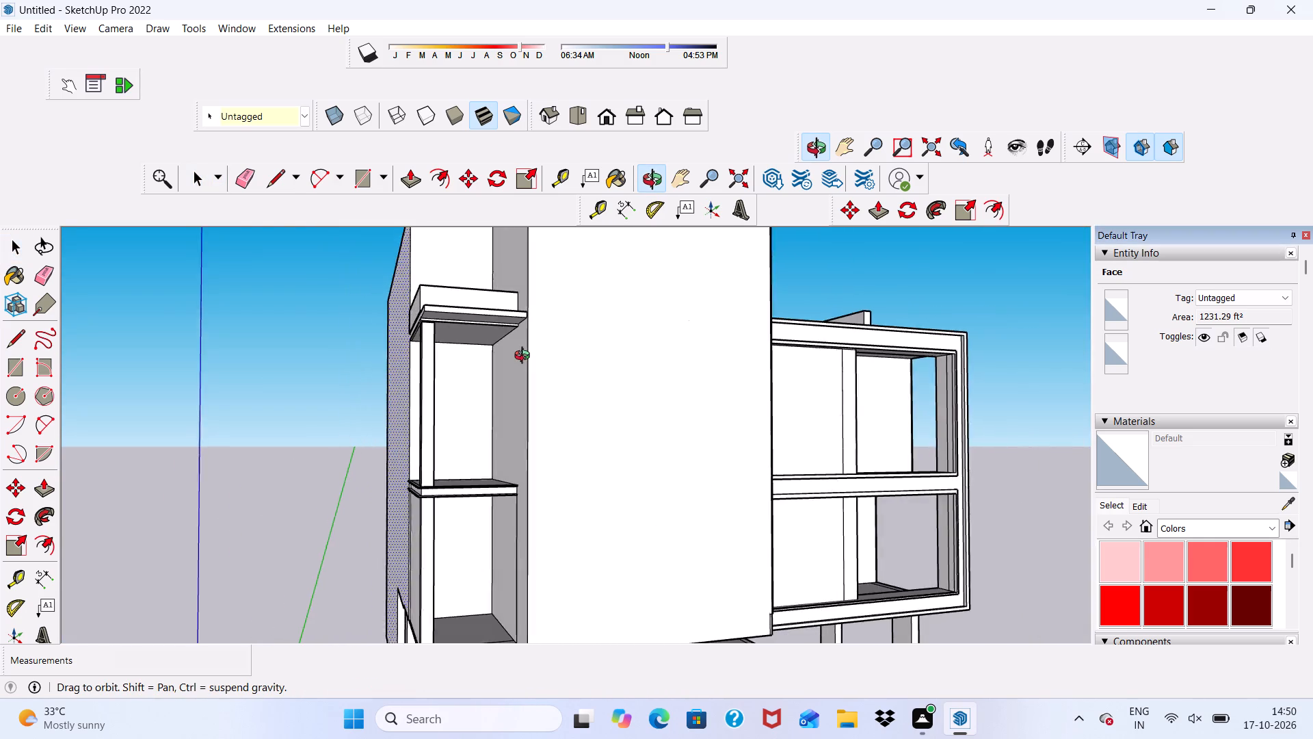
{"action": "middle_click_drag", "start_coordinate": [525, 357], "coordinate": [470, 342]}
Undo the recent slab edge pulls, the tower line erasure, the raised block and the lower slab strip's projection.
{"action": "key", "text": "ctrl+z"}
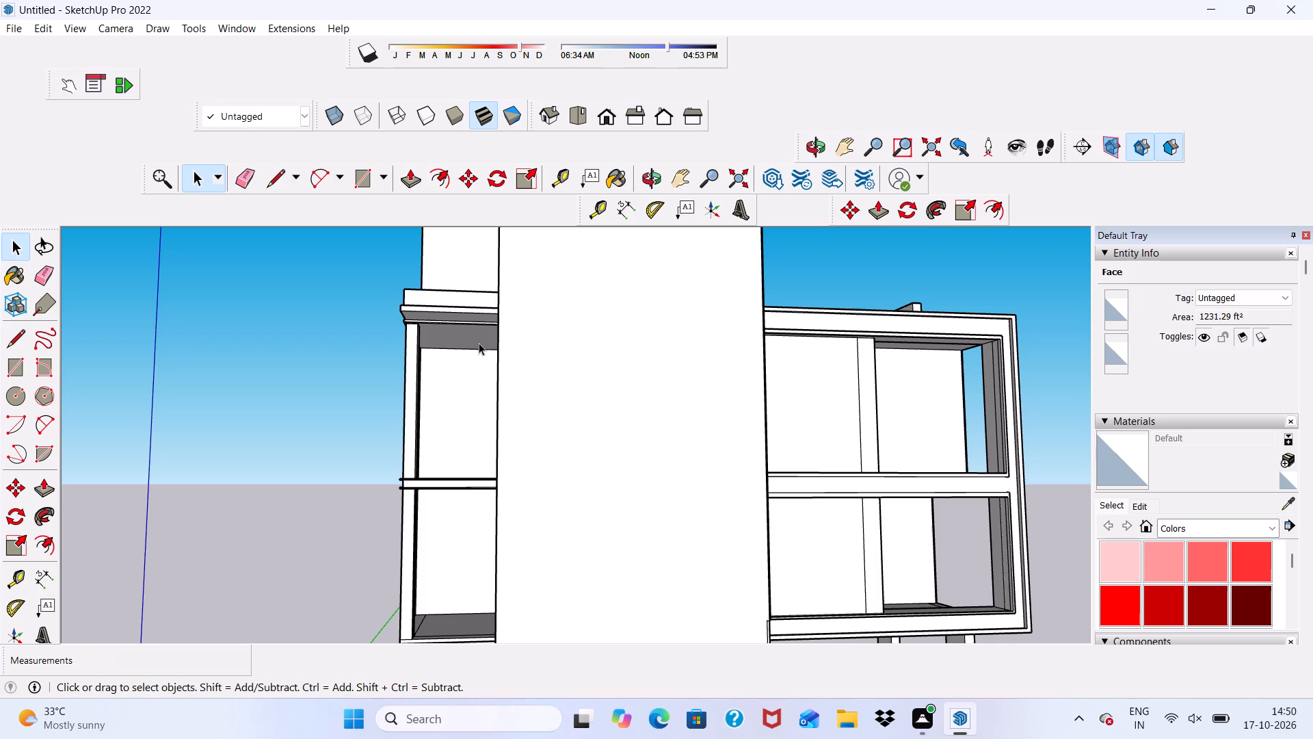
{"action": "key", "text": "ctrl+z"}
{"action": "key", "text": "ctrl+z"}
{"action": "key", "text": "ctrl+z"}
{"action": "key", "text": "ctrl+z"}
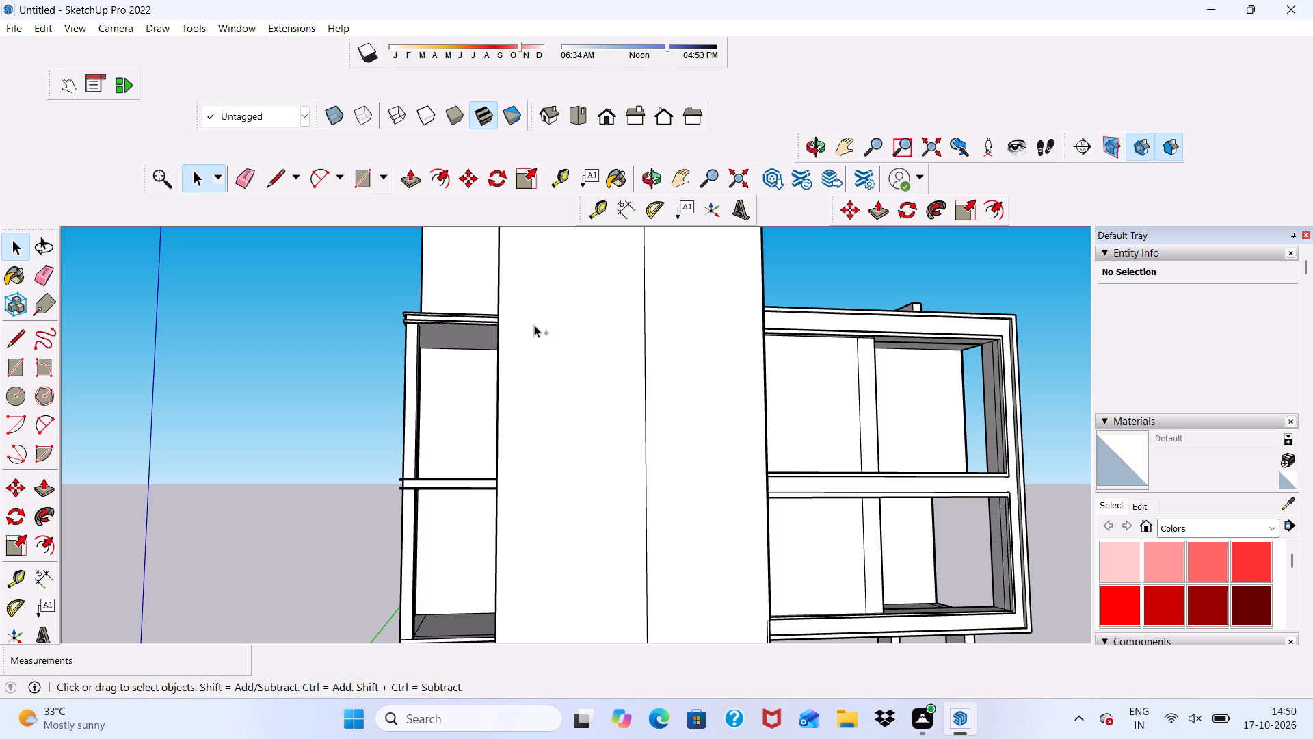
{"action": "key", "text": "ctrl+z"}
{"action": "key", "text": "ctrl+z"}
{"action": "key", "text": "ctrl+z"}
{"action": "key", "text": "ctrl+z"}
{"action": "key", "text": "z"}
Pull the thin lower strip on the upper covering slab's front edge outward 3", level with the top strip.
{"action": "scroll", "coordinate": [538, 278], "scroll_direction": "up", "scroll_amount": 1}
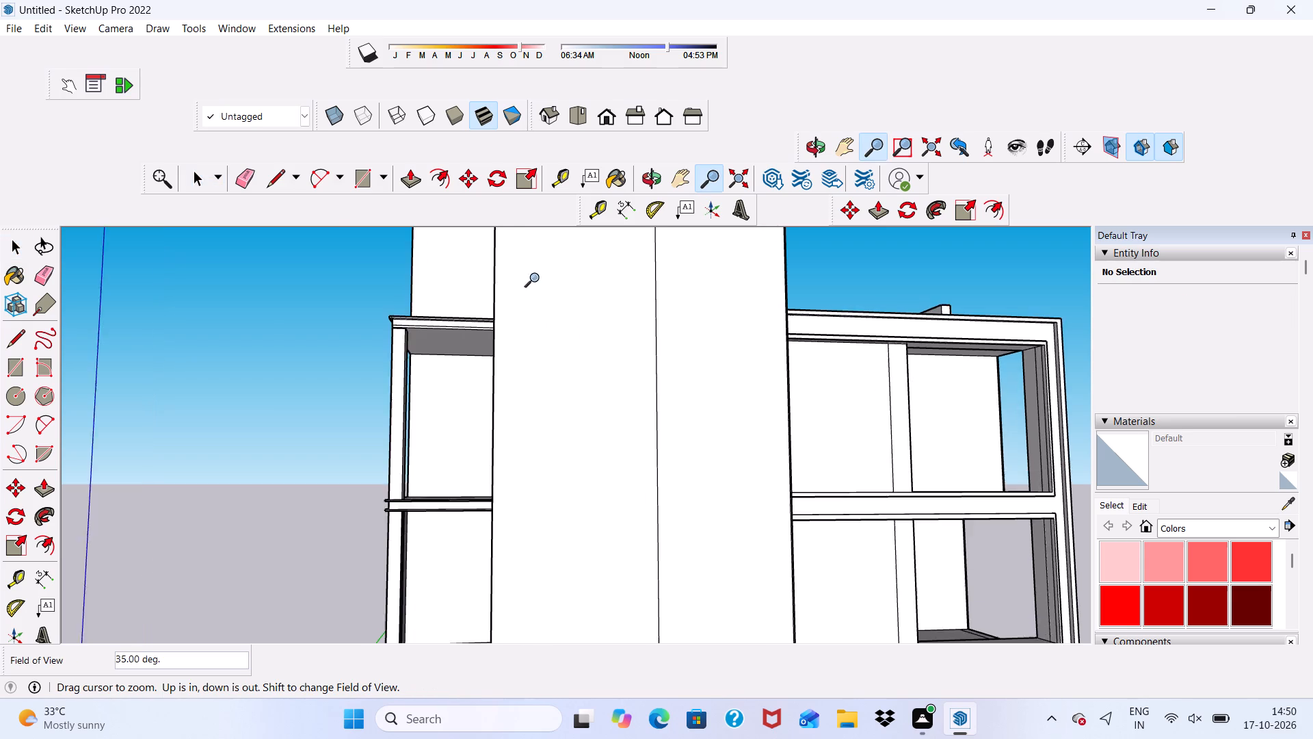
{"action": "scroll", "coordinate": [537, 299], "scroll_direction": "down", "scroll_amount": 6}
{"action": "middle_click_drag", "start_coordinate": [605, 333], "coordinate": [633, 436]}
{"action": "scroll", "coordinate": [356, 360], "scroll_direction": "up", "scroll_amount": 5}
{"action": "key", "text": "space"}
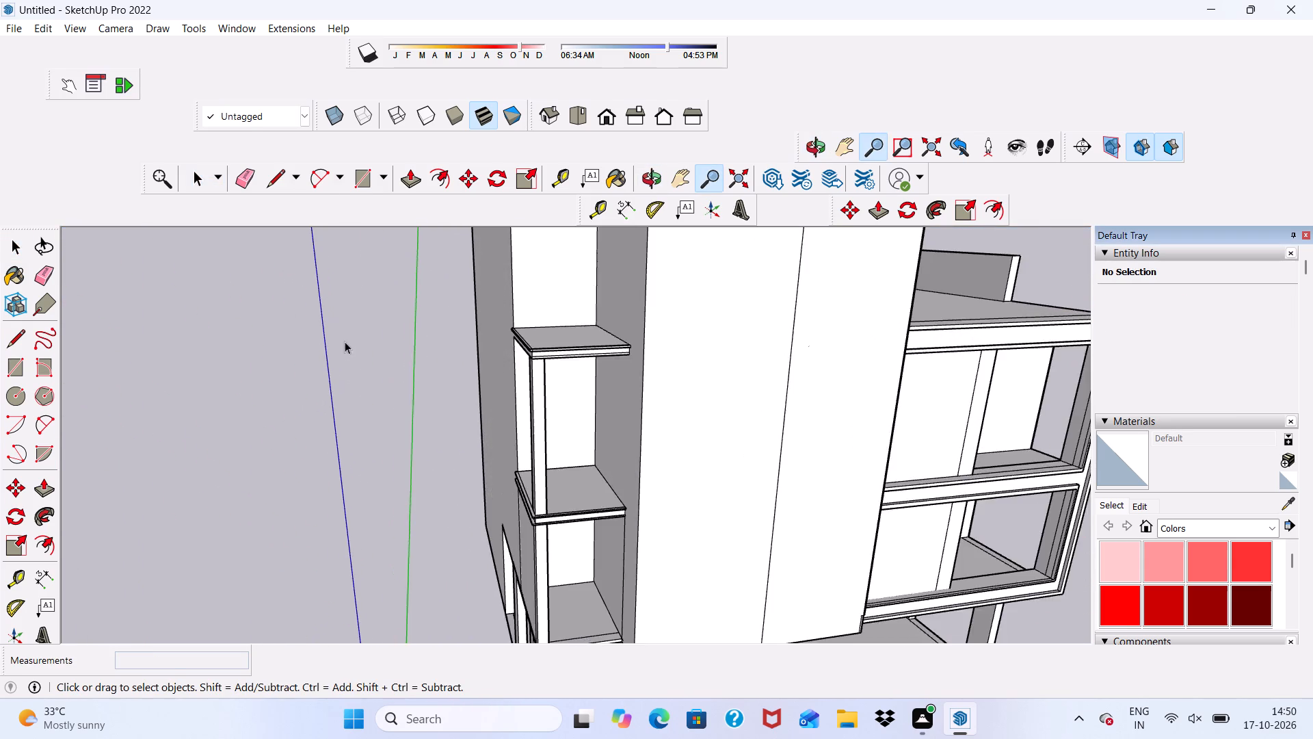
{"action": "scroll", "coordinate": [632, 362], "scroll_direction": "up", "scroll_amount": 6}
{"action": "scroll", "coordinate": [508, 352], "scroll_direction": "up", "scroll_amount": 5}
{"action": "middle_click_drag", "start_coordinate": [492, 352], "coordinate": [577, 347]}
{"action": "scroll", "coordinate": [496, 398], "scroll_direction": "up", "scroll_amount": 5}
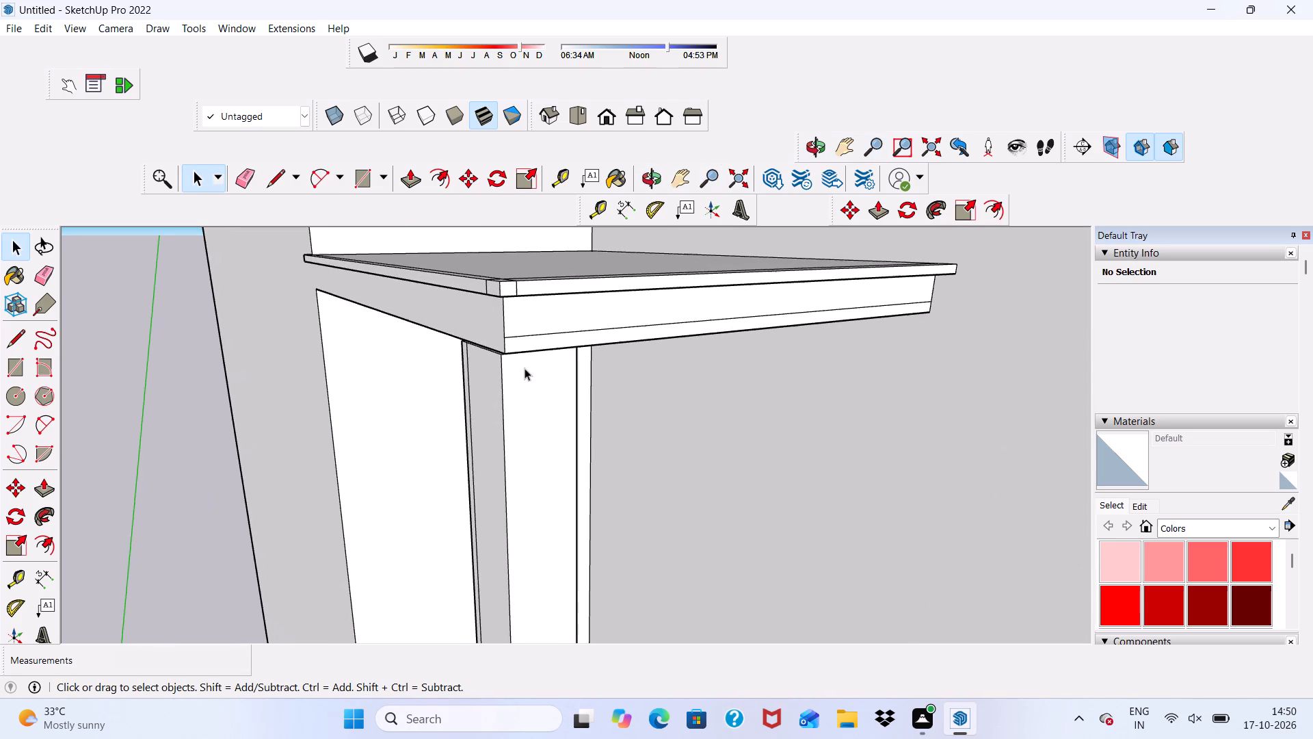
{"action": "left_click", "coordinate": [521, 343]}
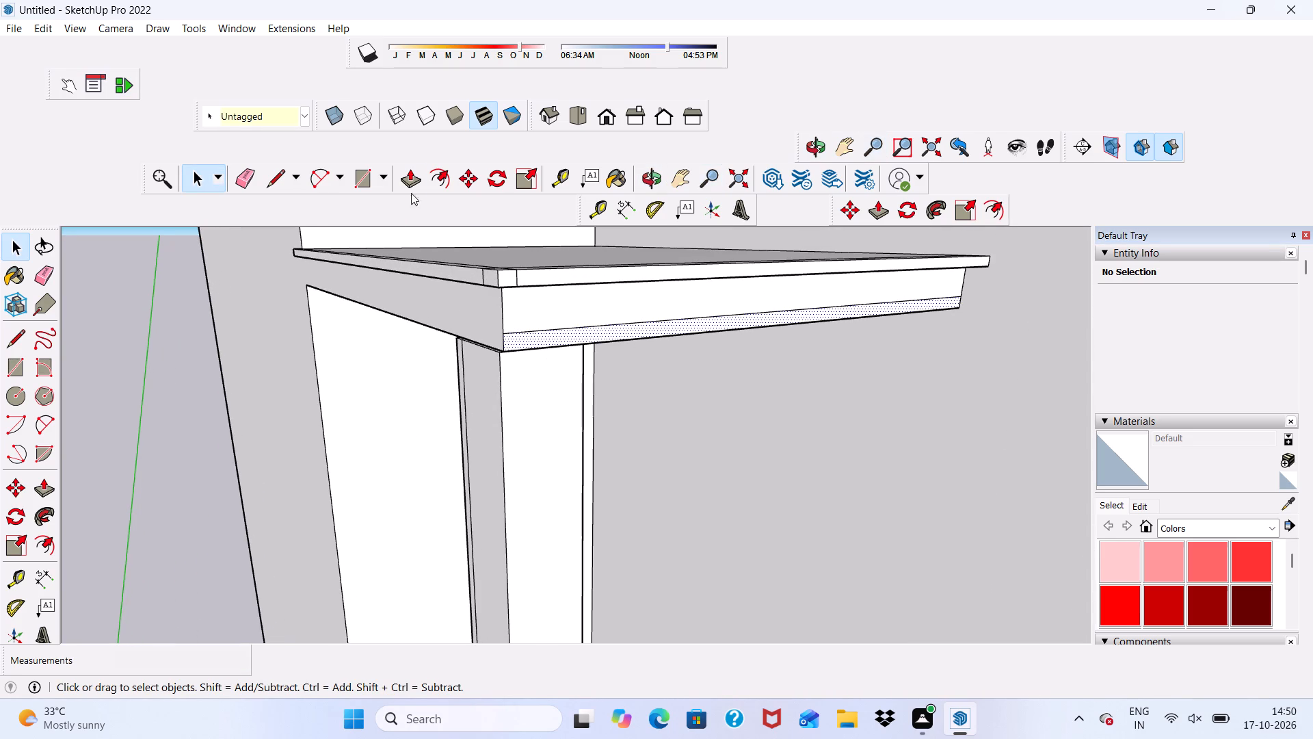
{"action": "left_click", "coordinate": [411, 177]}
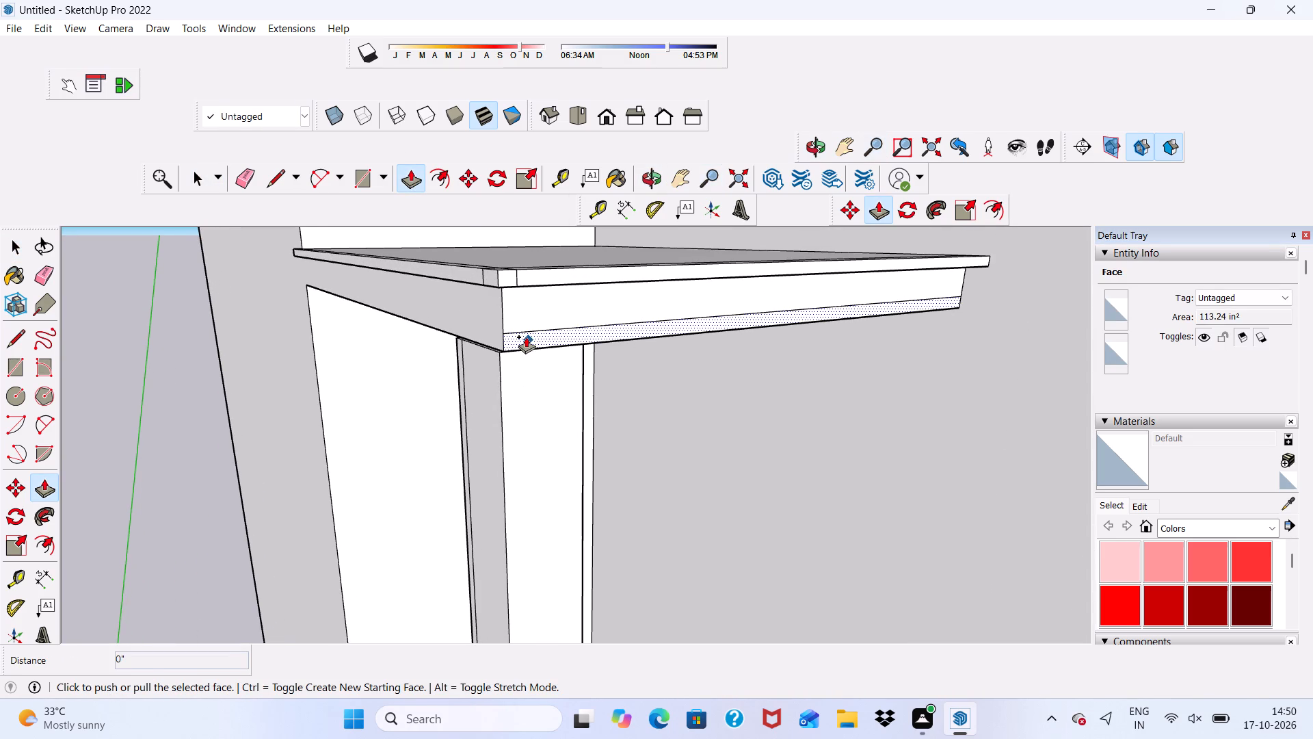
{"action": "left_click", "coordinate": [526, 337]}
{"action": "scroll", "coordinate": [511, 258], "scroll_direction": "up", "scroll_amount": 3}
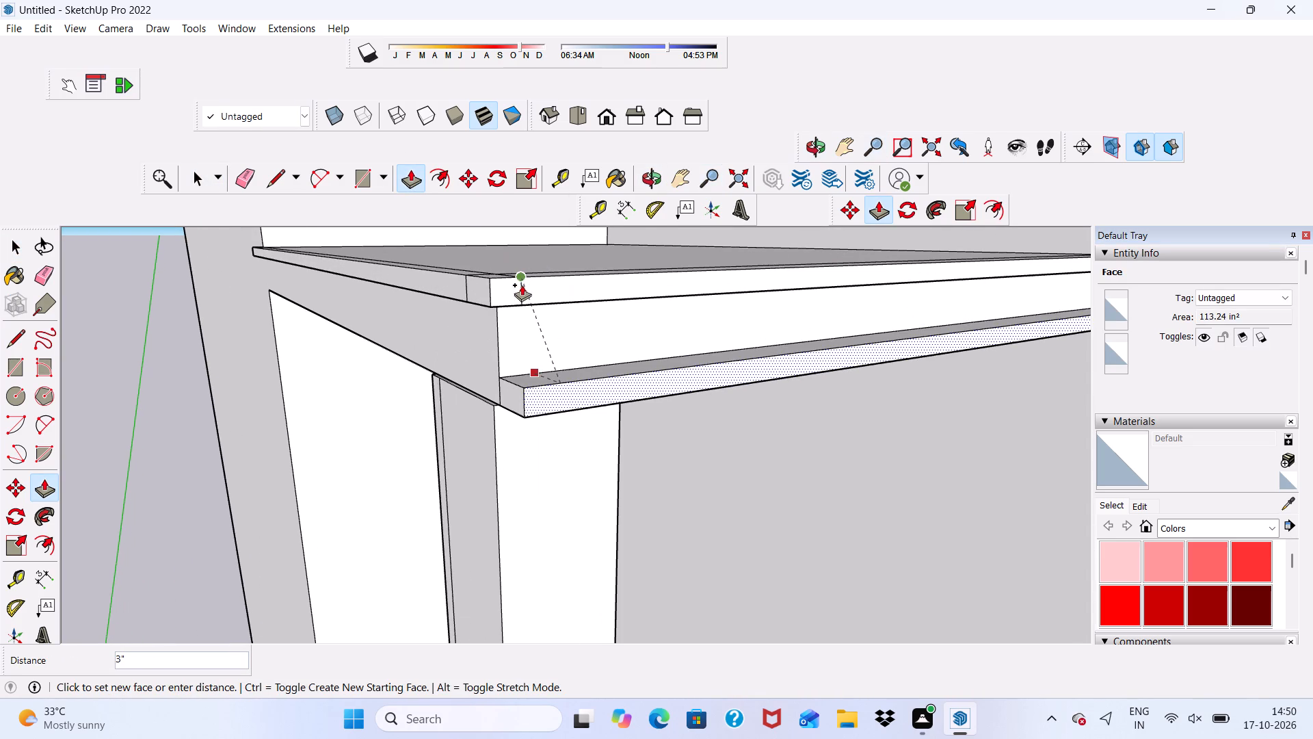
{"action": "left_click", "coordinate": [531, 275]}
Pull the outer end face of the lower strip about 3 9/16" past the slab's corner.
{"action": "middle_click_drag", "start_coordinate": [484, 345], "coordinate": [640, 326]}
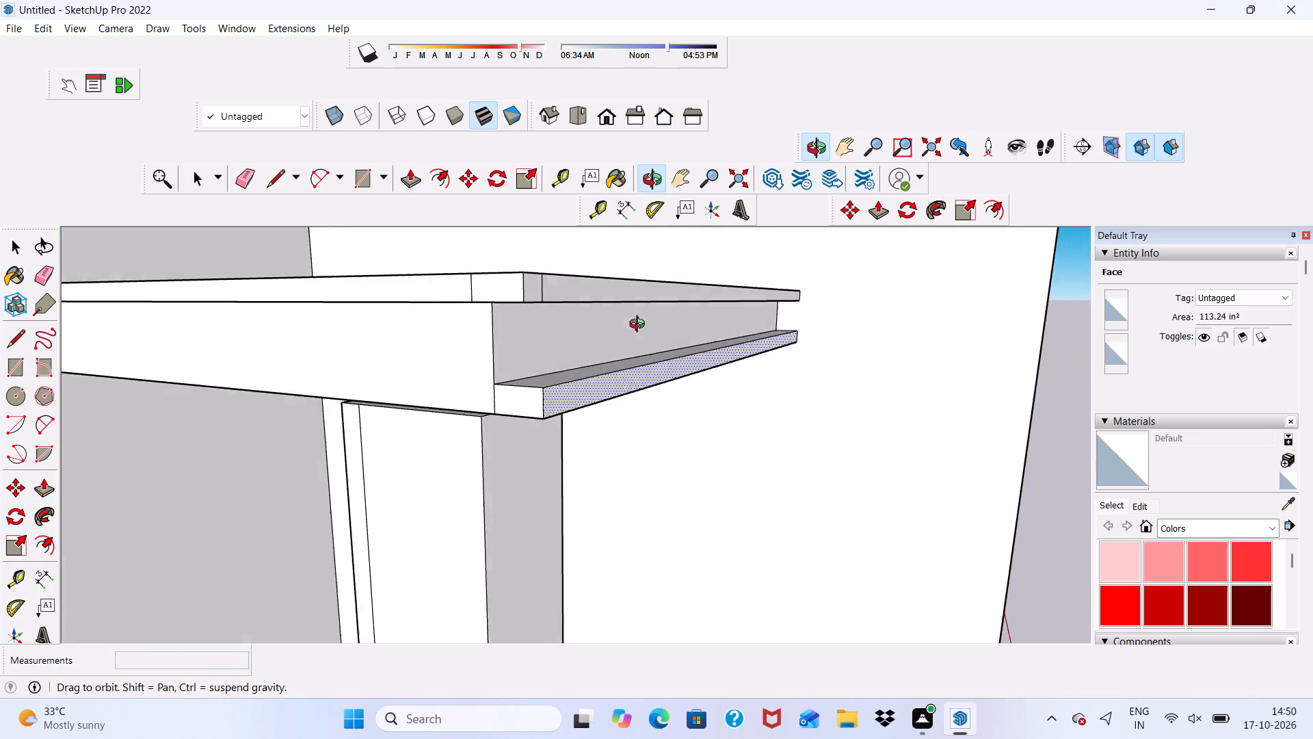
{"action": "middle_click_drag", "start_coordinate": [640, 326], "coordinate": [729, 349]}
{"action": "scroll", "coordinate": [414, 415], "scroll_direction": "up", "scroll_amount": 2}
{"action": "key", "text": "space"}
{"action": "left_click", "coordinate": [565, 403]}
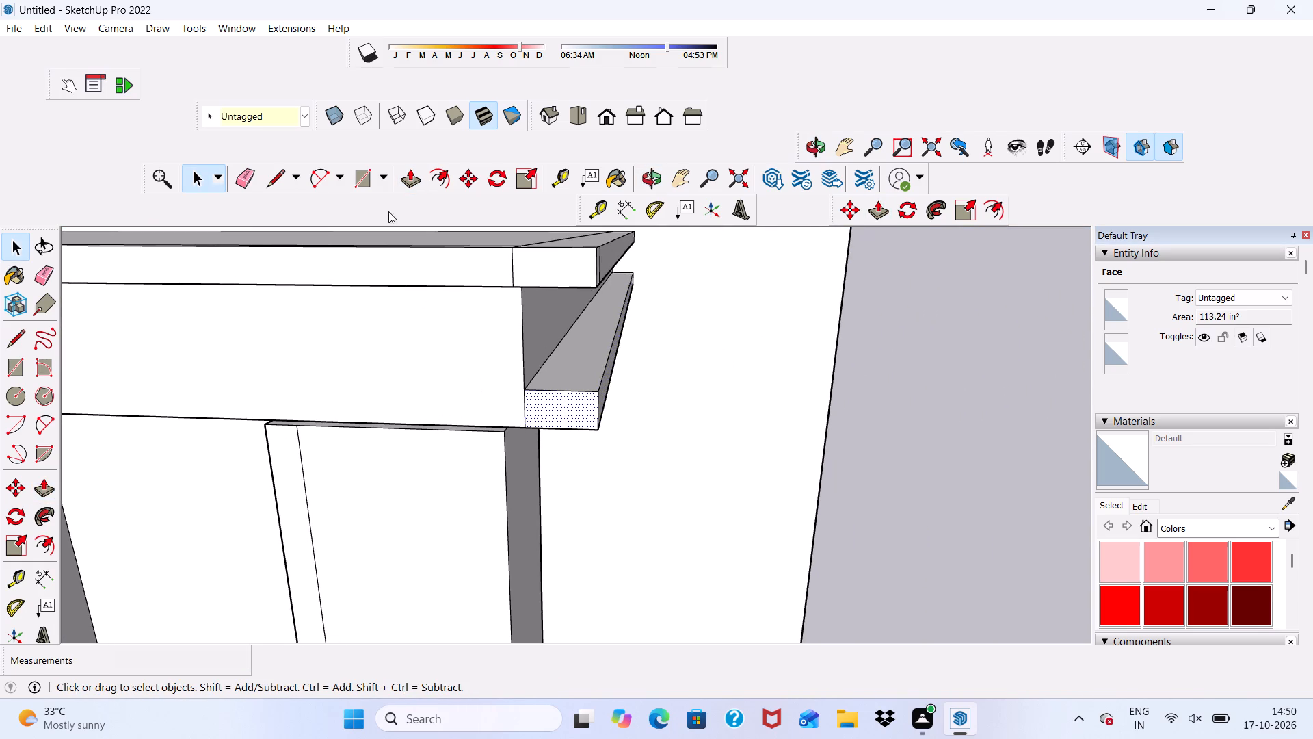
{"action": "left_click", "coordinate": [416, 178]}
{"action": "left_click", "coordinate": [553, 400]}
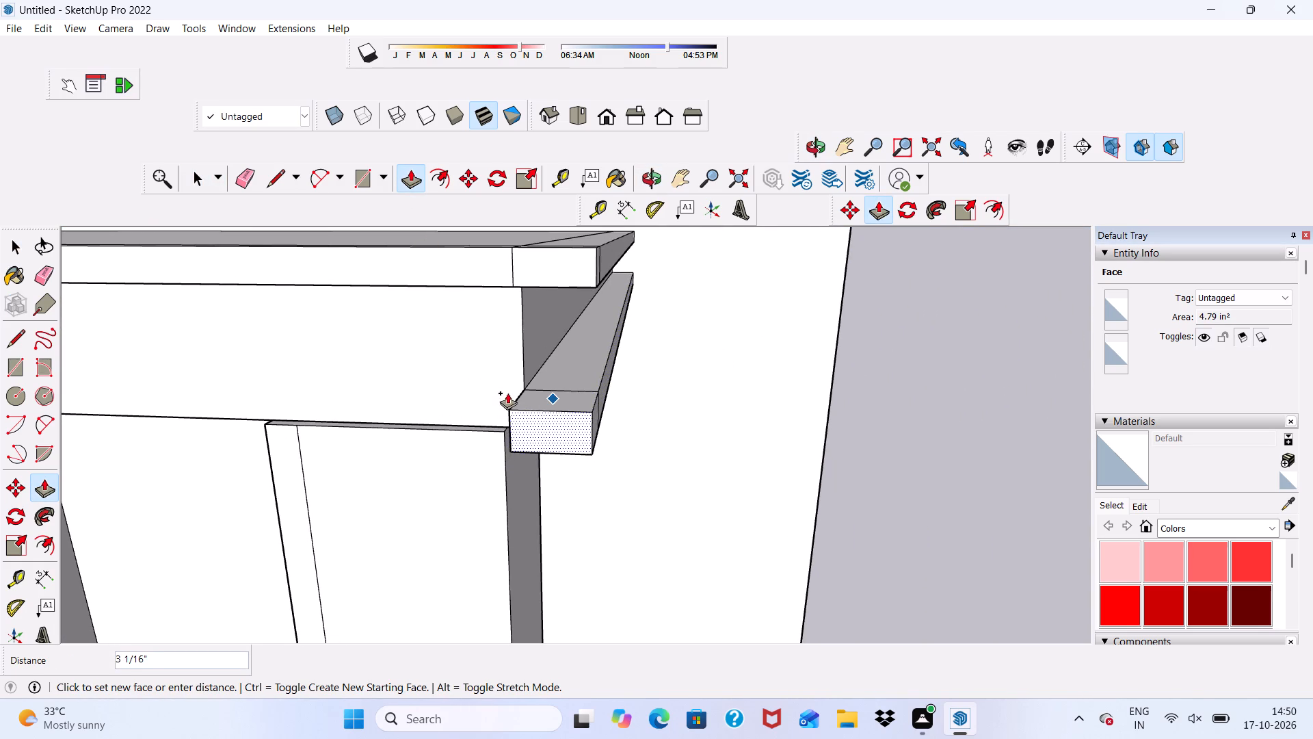
{"action": "left_click", "coordinate": [504, 396]}
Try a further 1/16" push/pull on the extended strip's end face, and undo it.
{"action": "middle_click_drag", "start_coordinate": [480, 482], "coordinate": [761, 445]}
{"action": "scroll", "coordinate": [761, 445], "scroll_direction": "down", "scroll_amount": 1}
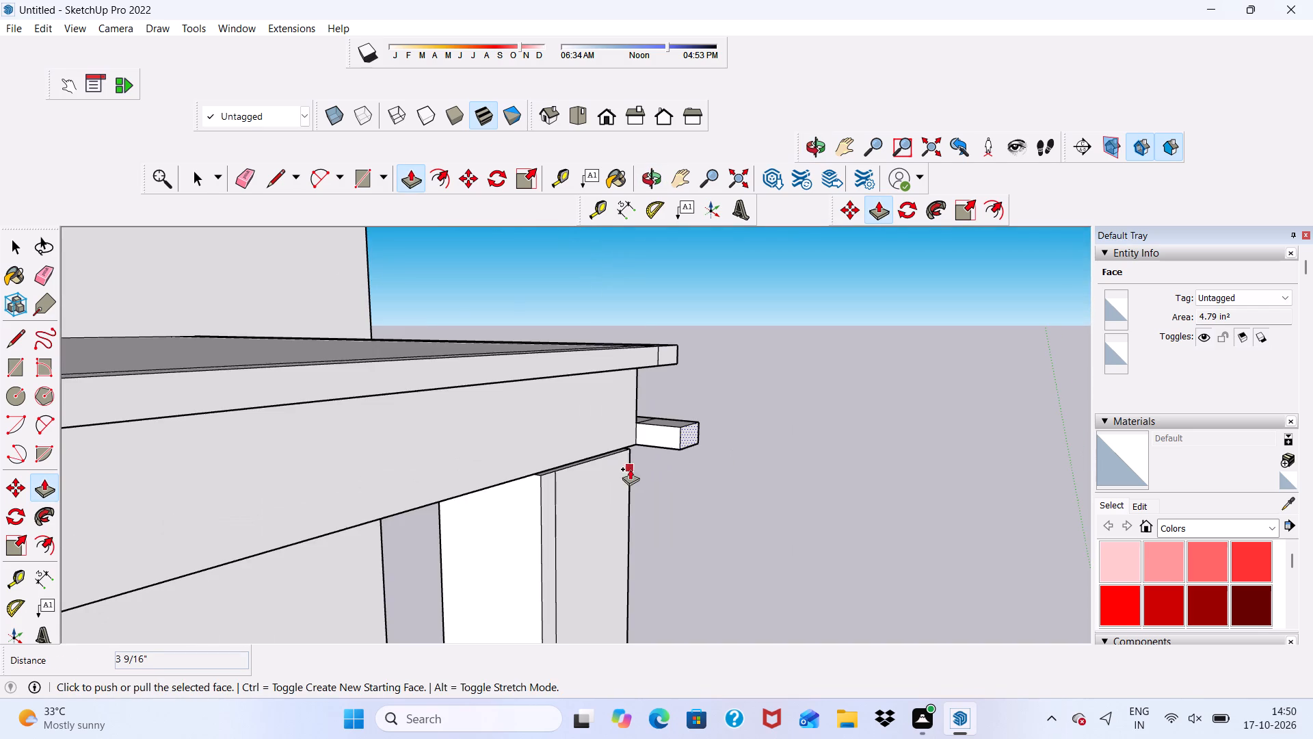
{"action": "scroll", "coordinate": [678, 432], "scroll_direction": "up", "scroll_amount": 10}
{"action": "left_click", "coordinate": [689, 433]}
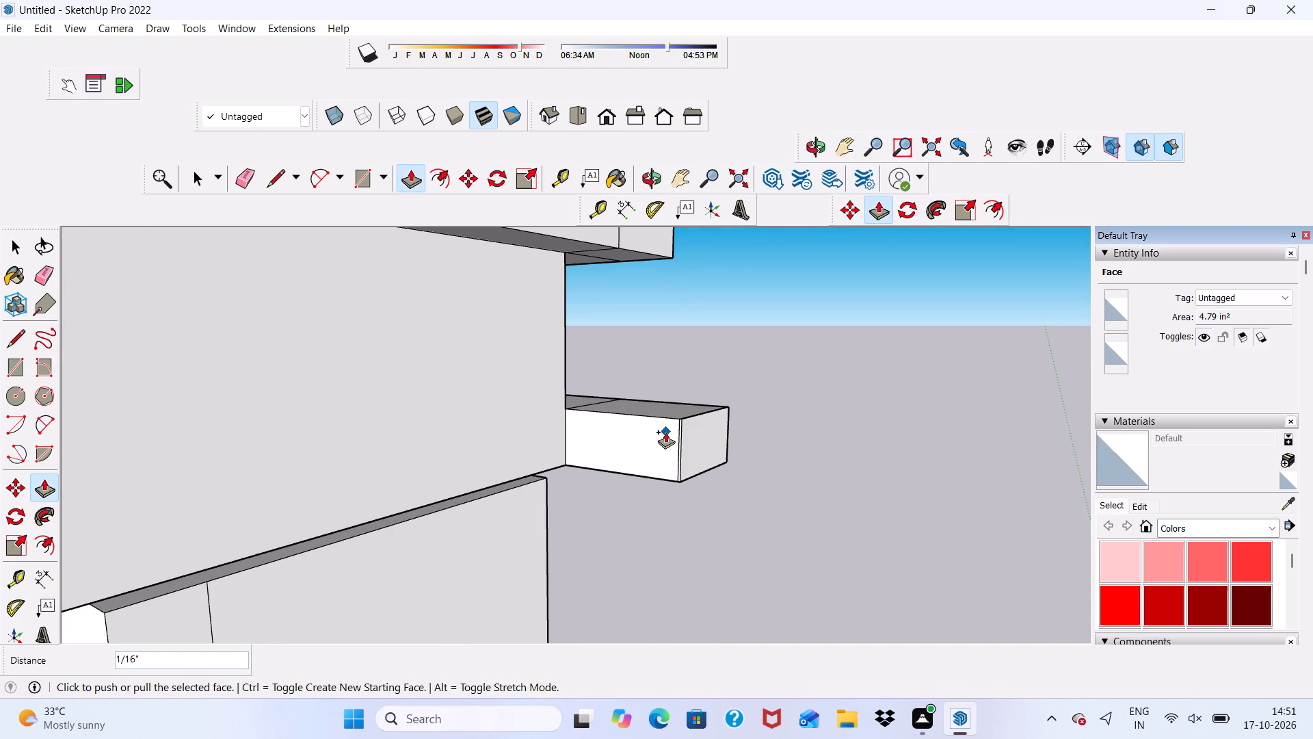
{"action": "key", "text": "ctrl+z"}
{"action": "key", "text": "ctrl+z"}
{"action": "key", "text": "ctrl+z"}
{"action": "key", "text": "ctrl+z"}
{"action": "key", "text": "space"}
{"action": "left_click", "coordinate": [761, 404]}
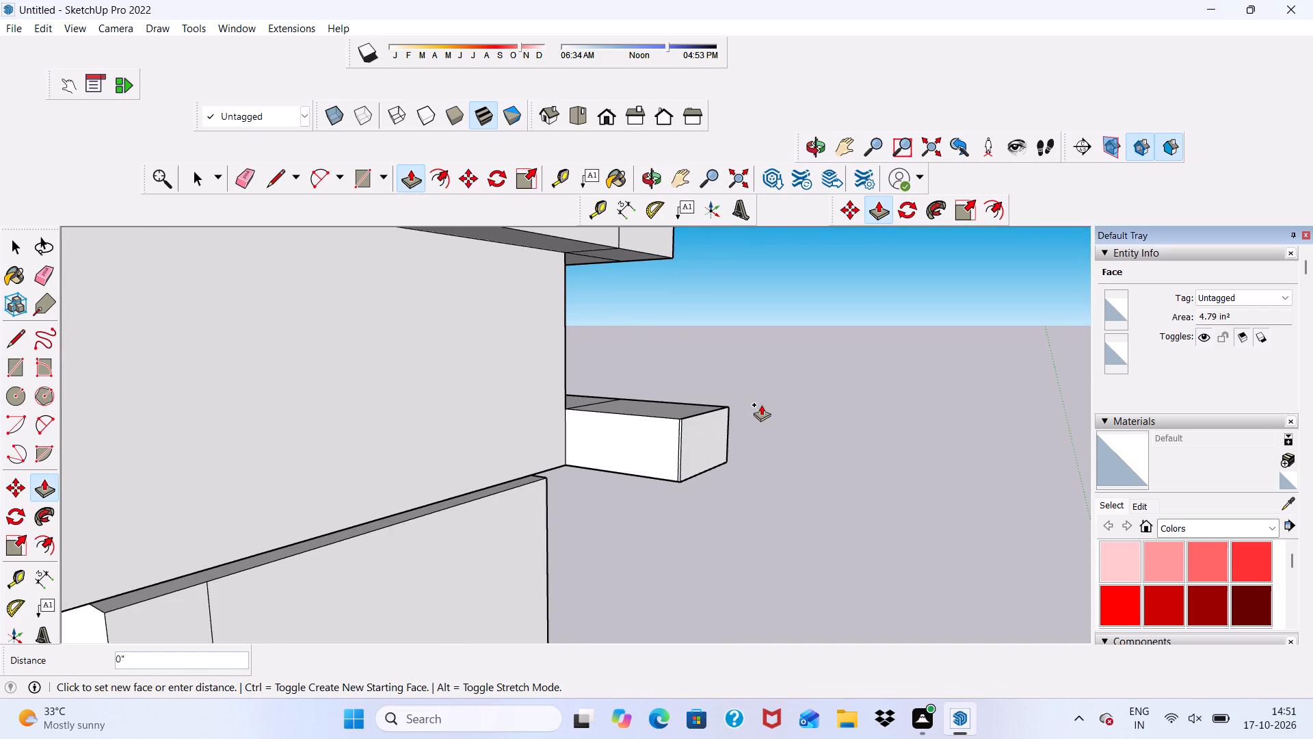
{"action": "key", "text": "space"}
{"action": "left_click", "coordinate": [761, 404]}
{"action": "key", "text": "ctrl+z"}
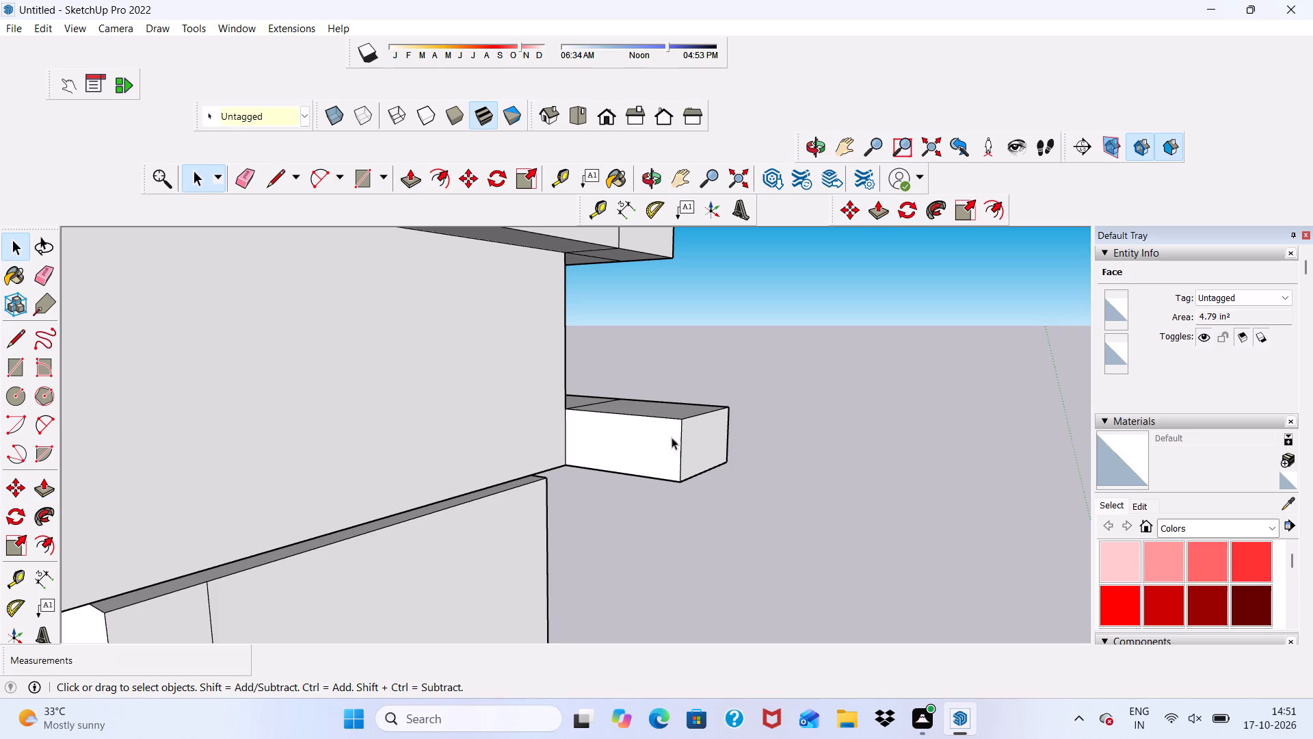
Push the extended strip's end face back inward so that it projects less beyond the slab's side.
{"action": "left_click", "coordinate": [408, 172]}
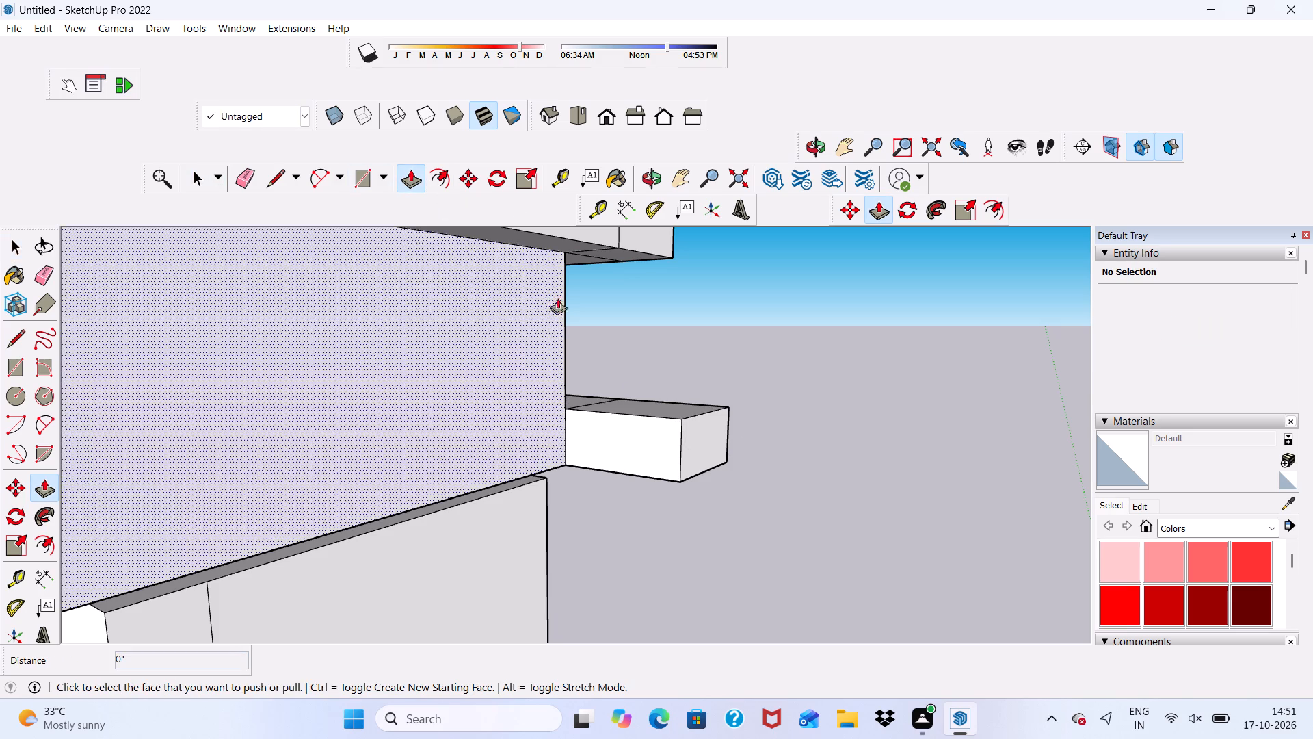
{"action": "left_click_drag", "start_coordinate": [694, 435], "coordinate": [629, 417]}
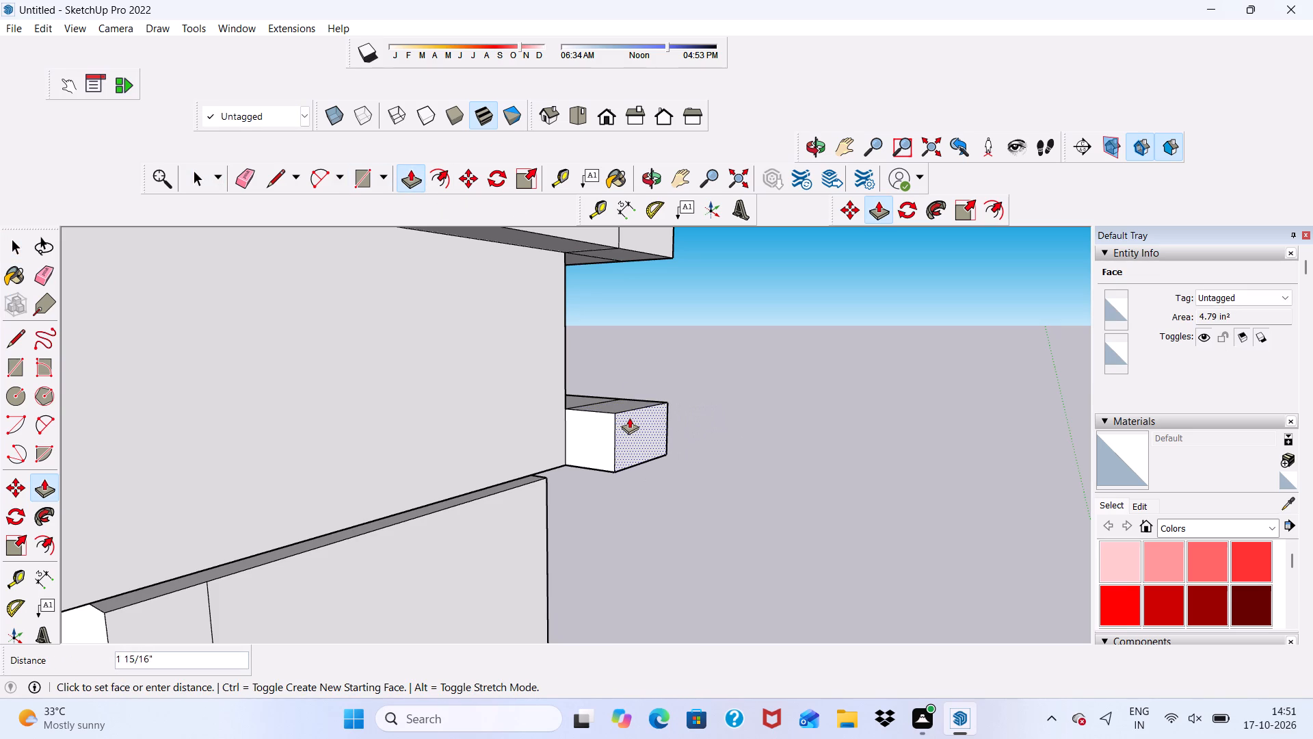
{"action": "left_click_drag", "start_coordinate": [629, 417], "coordinate": [620, 416]}
{"action": "key", "text": "space"}
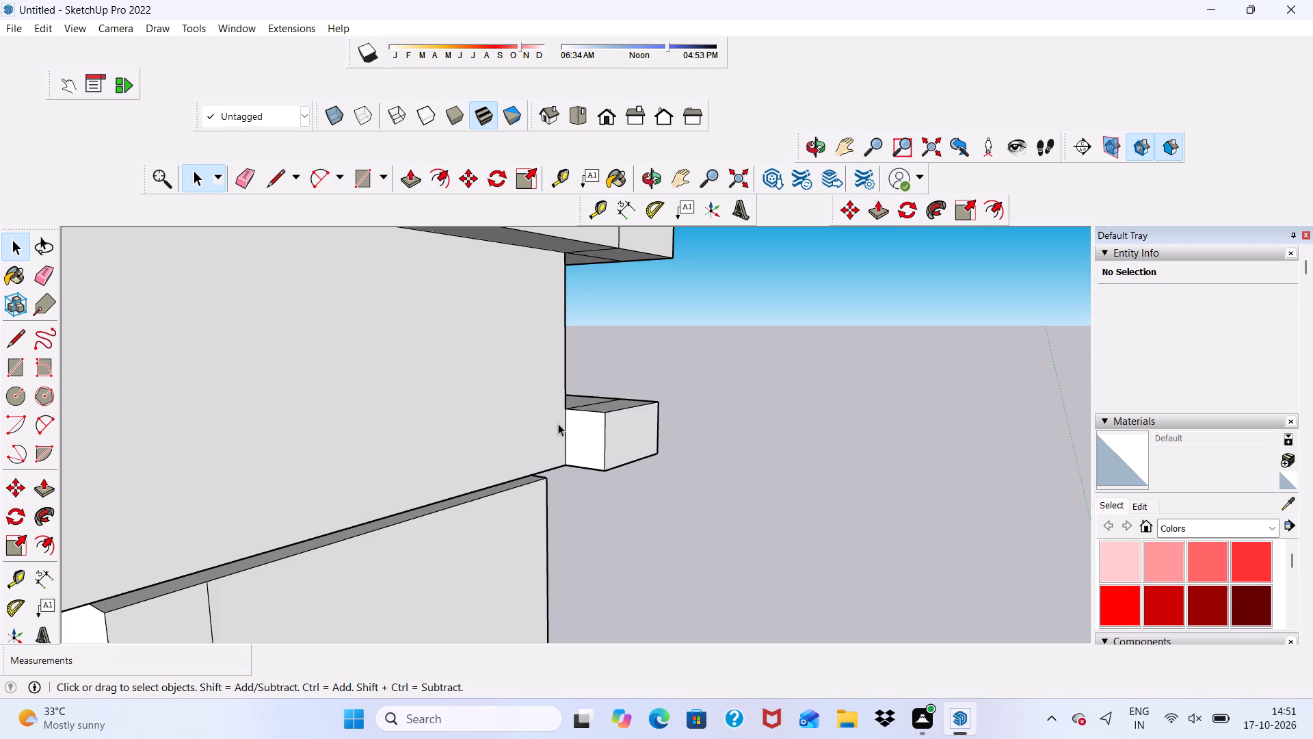
Pull the narrow back face of the strip's corner extension about 7' 11 9/16" along the slab's side edge.
{"action": "left_click", "coordinate": [573, 426]}
{"action": "left_click", "coordinate": [405, 170]}
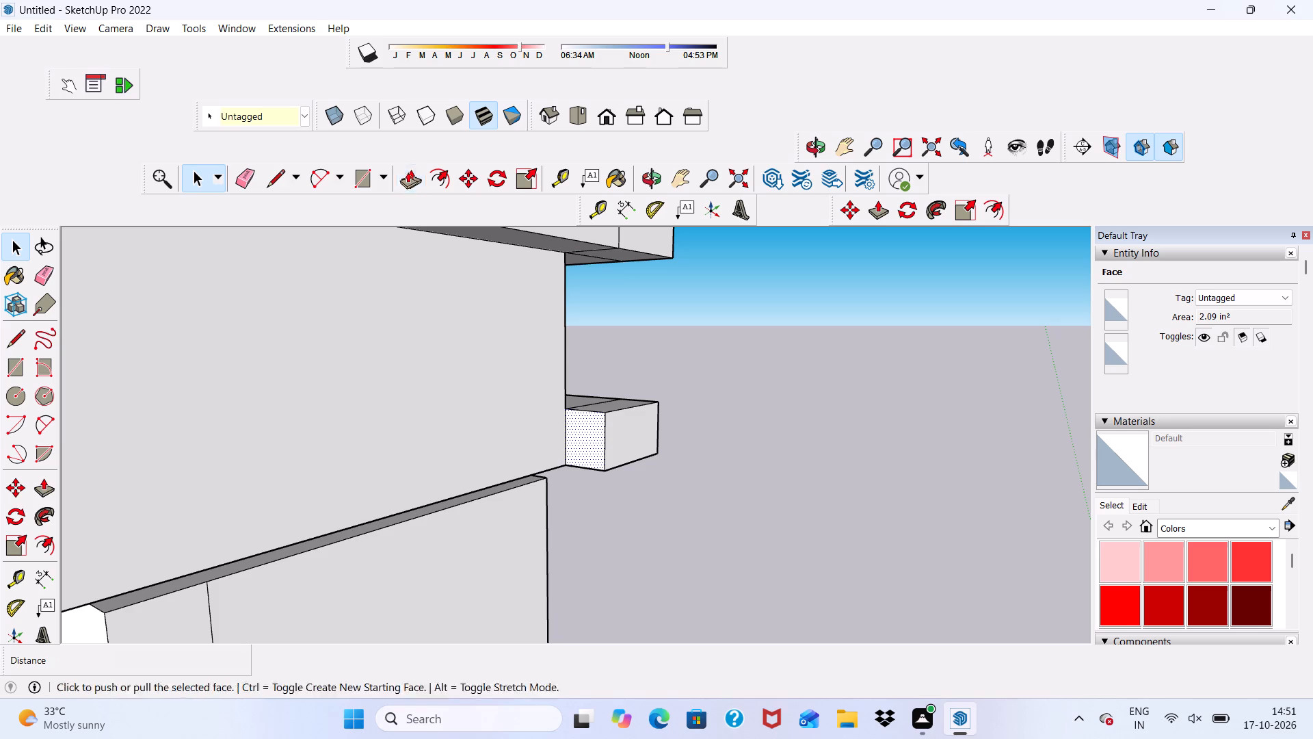
{"action": "left_click", "coordinate": [585, 419]}
{"action": "scroll", "coordinate": [386, 440], "scroll_direction": "down", "scroll_amount": 10}
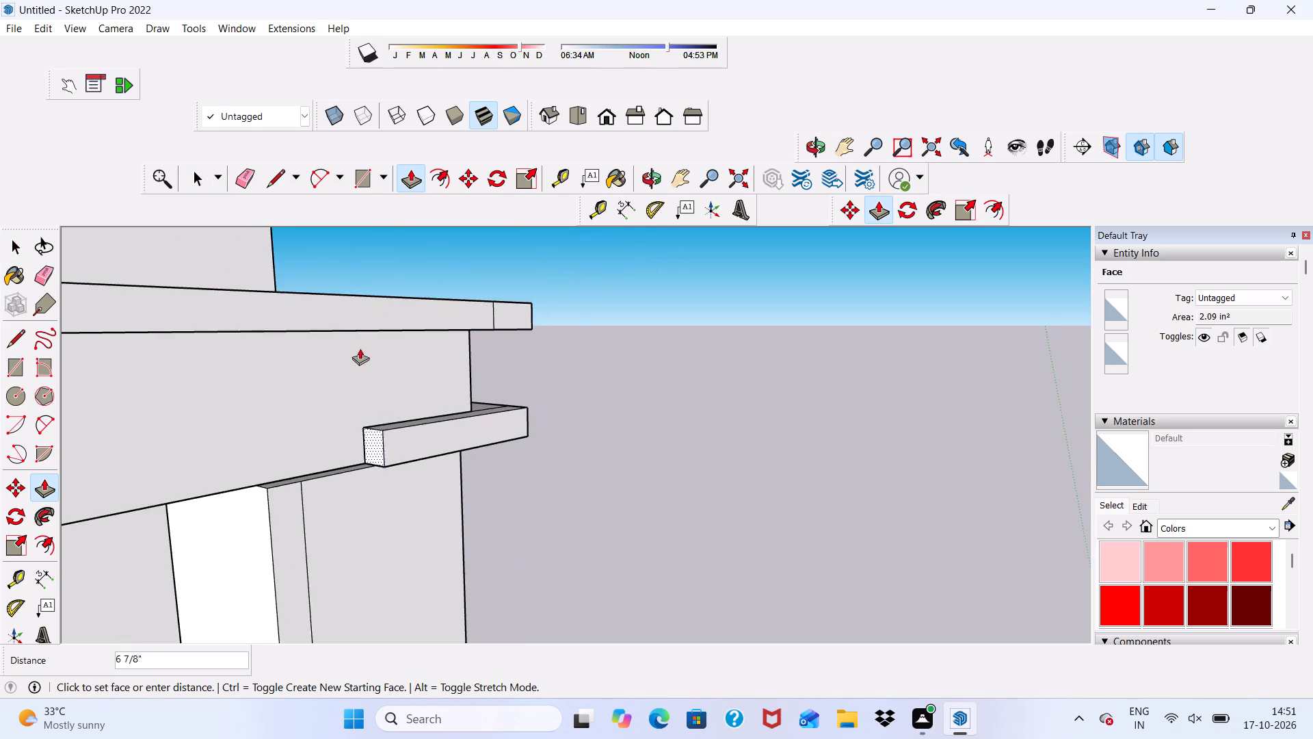
{"action": "scroll", "coordinate": [360, 348], "scroll_direction": "down", "scroll_amount": 10}
{"action": "scroll", "coordinate": [449, 329], "scroll_direction": "down", "scroll_amount": 7}
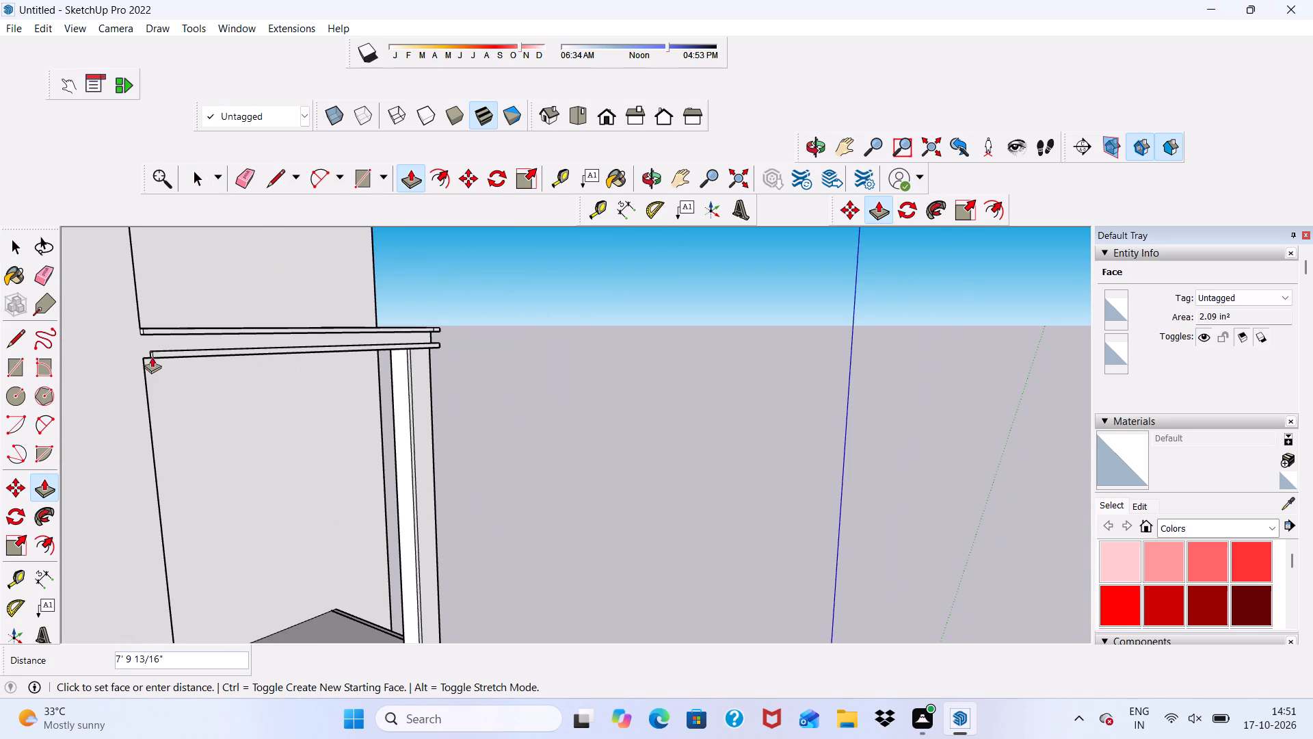
{"action": "scroll", "coordinate": [131, 349], "scroll_direction": "up", "scroll_amount": 8}
{"action": "left_click", "coordinate": [149, 314]}
{"action": "scroll", "coordinate": [253, 358], "scroll_direction": "down", "scroll_amount": 3}
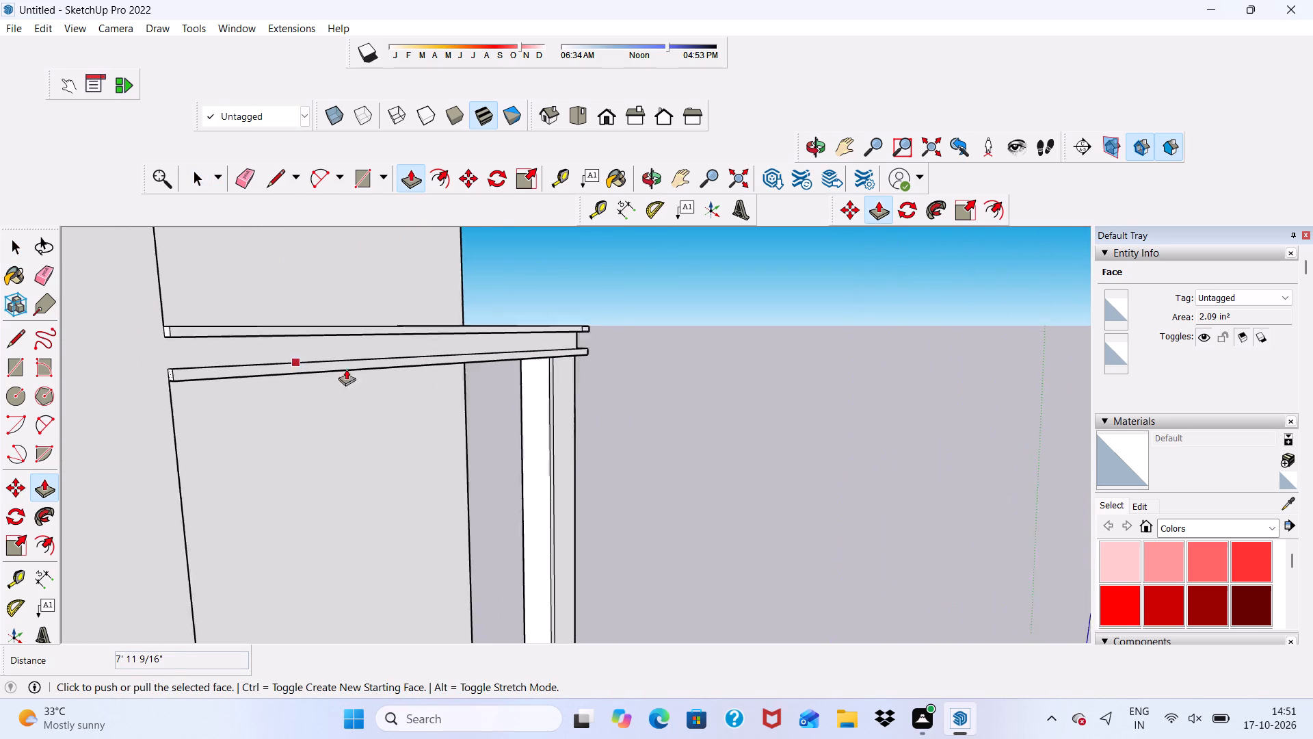
Erase the vertical line dividing the tall projecting wall's front face.
{"action": "scroll", "coordinate": [346, 369], "scroll_direction": "down", "scroll_amount": 1}
{"action": "middle_click_drag", "start_coordinate": [403, 380], "coordinate": [125, 426]}
{"action": "key", "text": "space"}
{"action": "scroll", "coordinate": [248, 369], "scroll_direction": "up", "scroll_amount": 6}
{"action": "scroll", "coordinate": [430, 312], "scroll_direction": "up", "scroll_amount": 3}
{"action": "scroll", "coordinate": [449, 309], "scroll_direction": "down", "scroll_amount": 2}
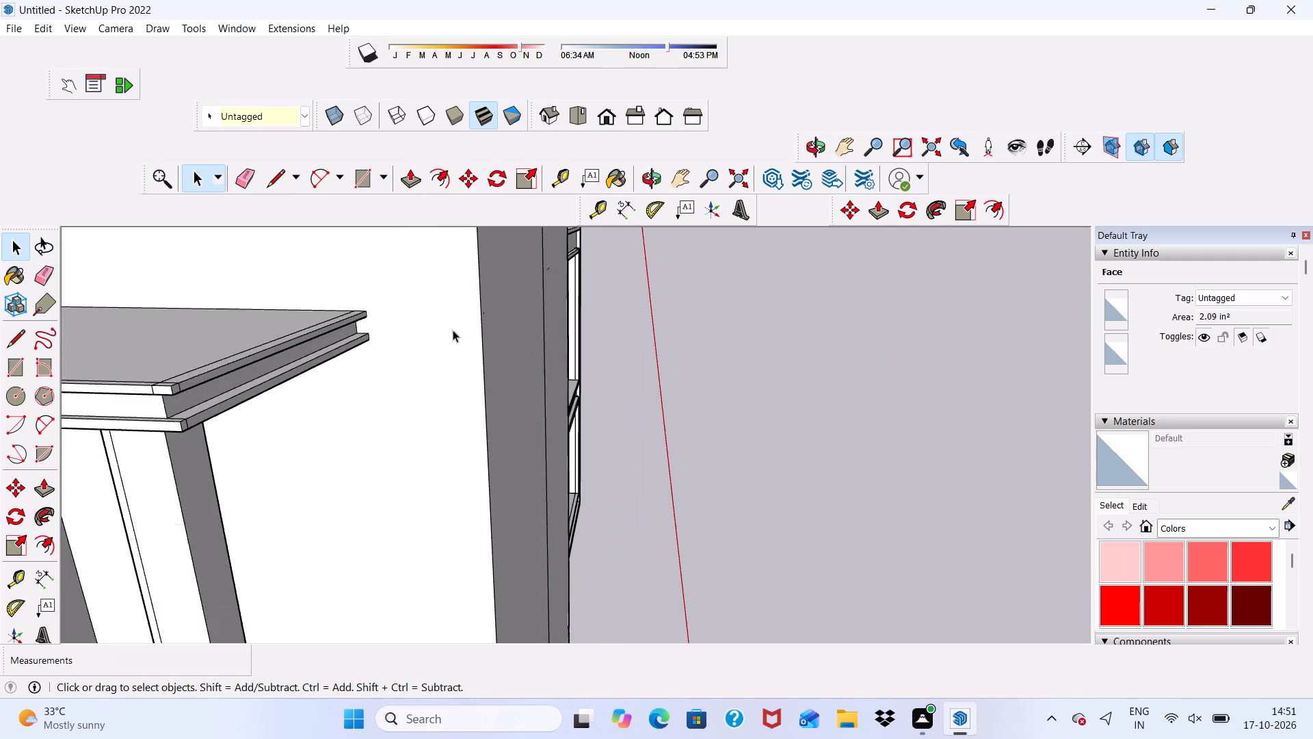
{"action": "scroll", "coordinate": [453, 330], "scroll_direction": "down", "scroll_amount": 4}
{"action": "middle_click_drag", "start_coordinate": [522, 372], "coordinate": [392, 346]}
{"action": "scroll", "coordinate": [392, 346], "scroll_direction": "up", "scroll_amount": 1}
{"action": "scroll", "coordinate": [388, 345], "scroll_direction": "down", "scroll_amount": 6}
{"action": "middle_click_drag", "start_coordinate": [418, 394], "coordinate": [281, 337]}
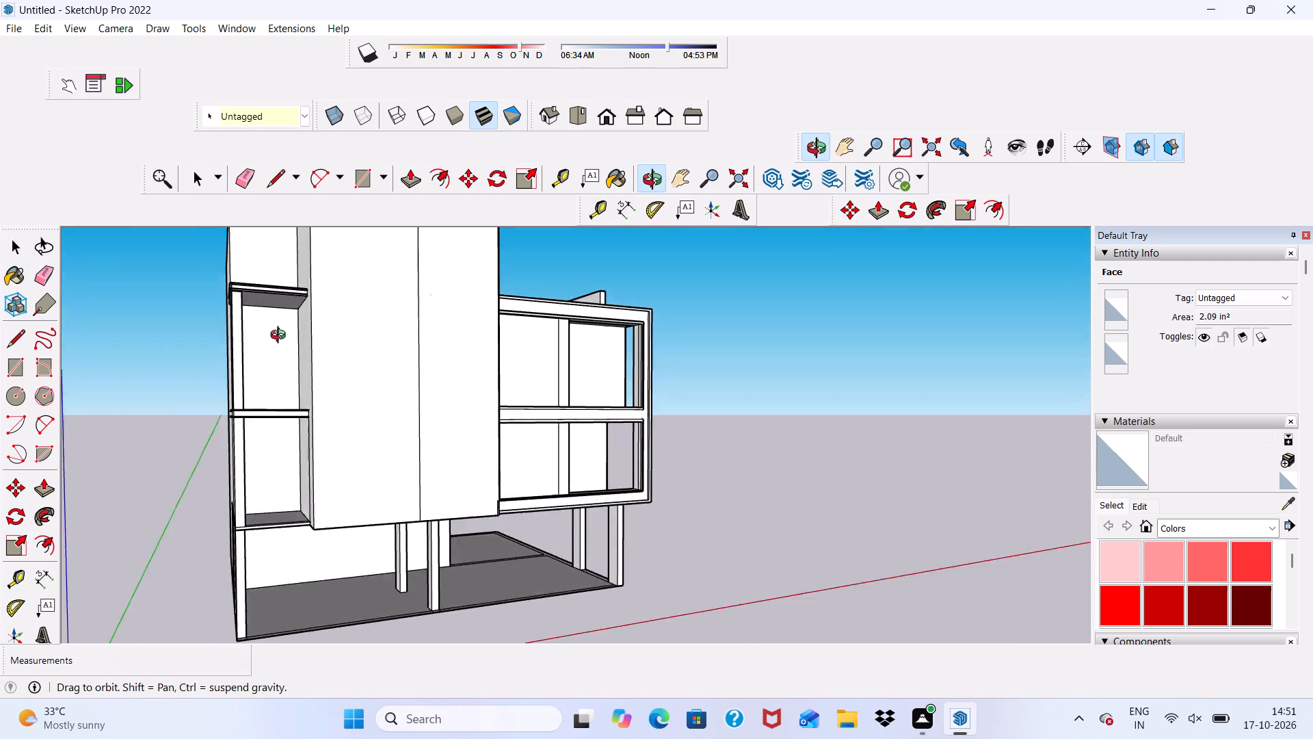
{"action": "middle_click_drag", "start_coordinate": [281, 337], "coordinate": [210, 302]}
{"action": "scroll", "coordinate": [375, 379], "scroll_direction": "up", "scroll_amount": 4}
{"action": "left_click", "coordinate": [239, 174]}
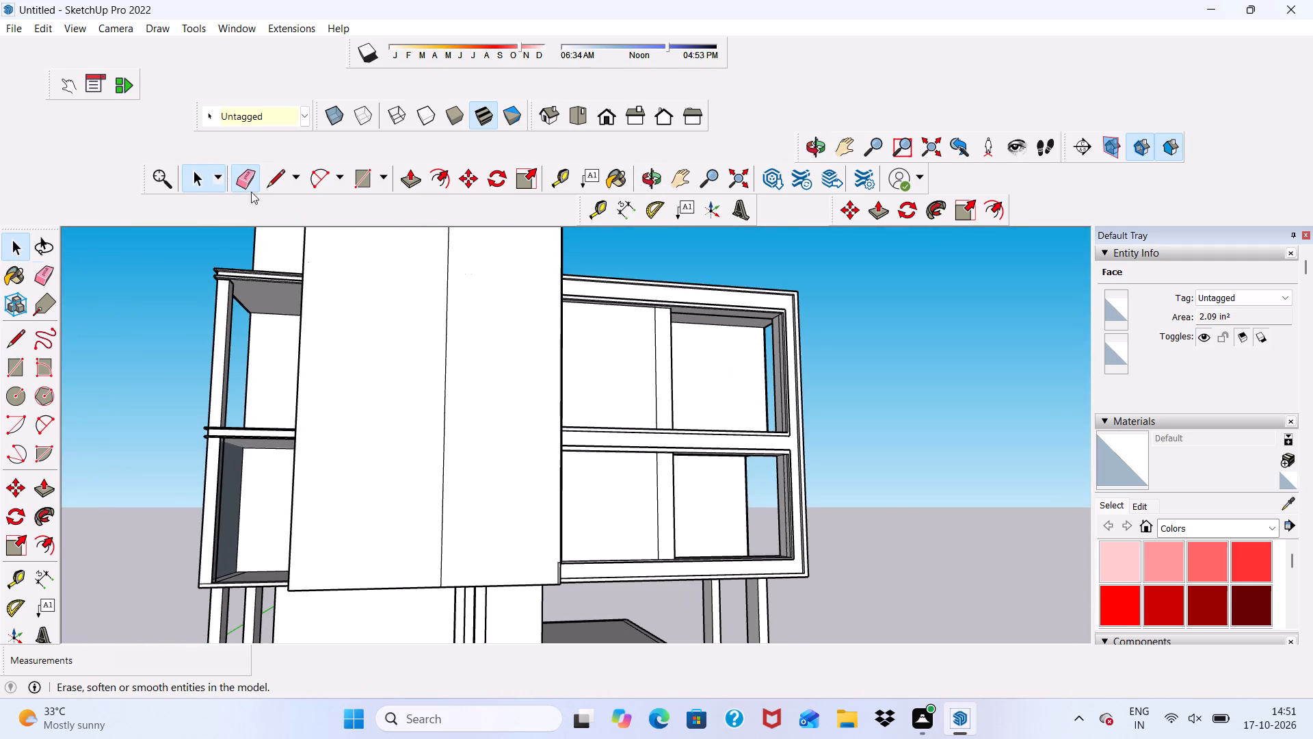
{"action": "left_click_drag", "start_coordinate": [427, 313], "coordinate": [472, 356]}
{"action": "scroll", "coordinate": [434, 359], "scroll_direction": "down", "scroll_amount": 6}
{"action": "key", "text": "space"}
Push the tall wall's front face inward 2' 5 1/8".
{"action": "middle_click_drag", "start_coordinate": [439, 372], "coordinate": [481, 415]}
{"action": "scroll", "coordinate": [448, 374], "scroll_direction": "down", "scroll_amount": 1}
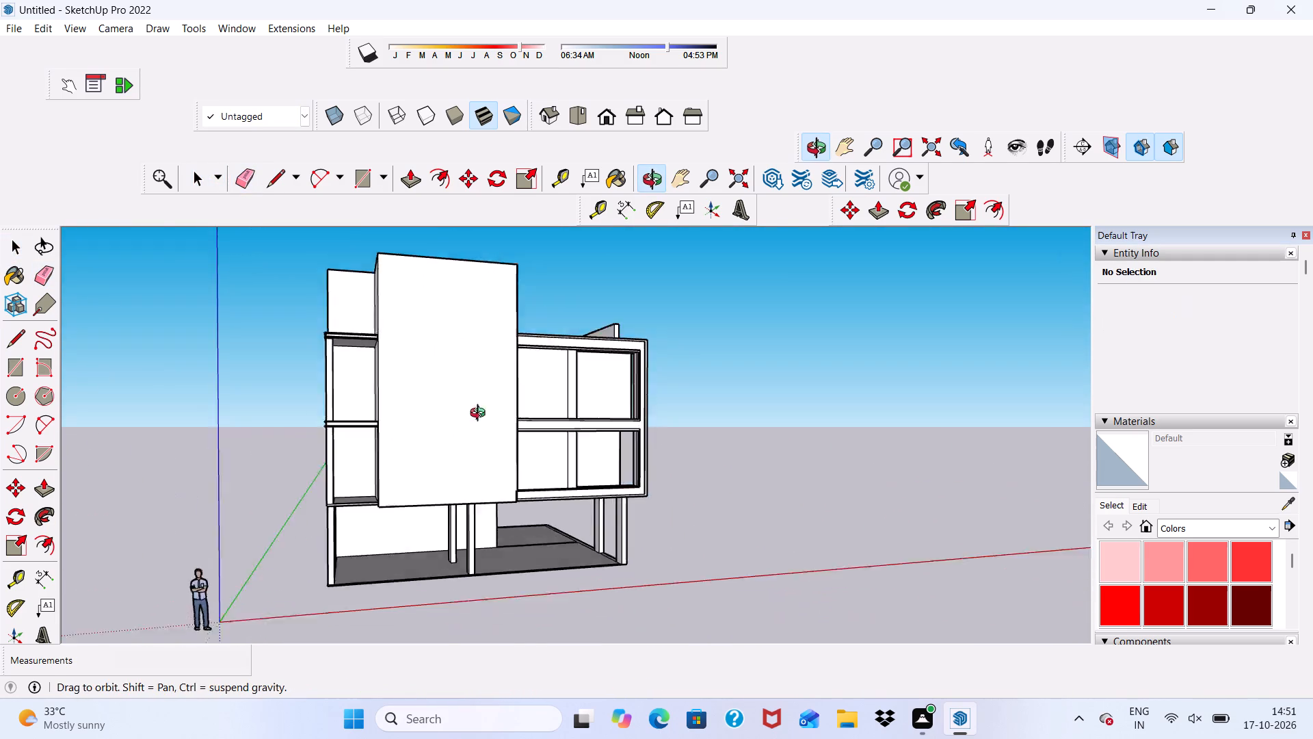
{"action": "middle_click_drag", "start_coordinate": [481, 415], "coordinate": [560, 497]}
{"action": "scroll", "coordinate": [485, 453], "scroll_direction": "up", "scroll_amount": 4}
{"action": "left_click", "coordinate": [436, 400]}
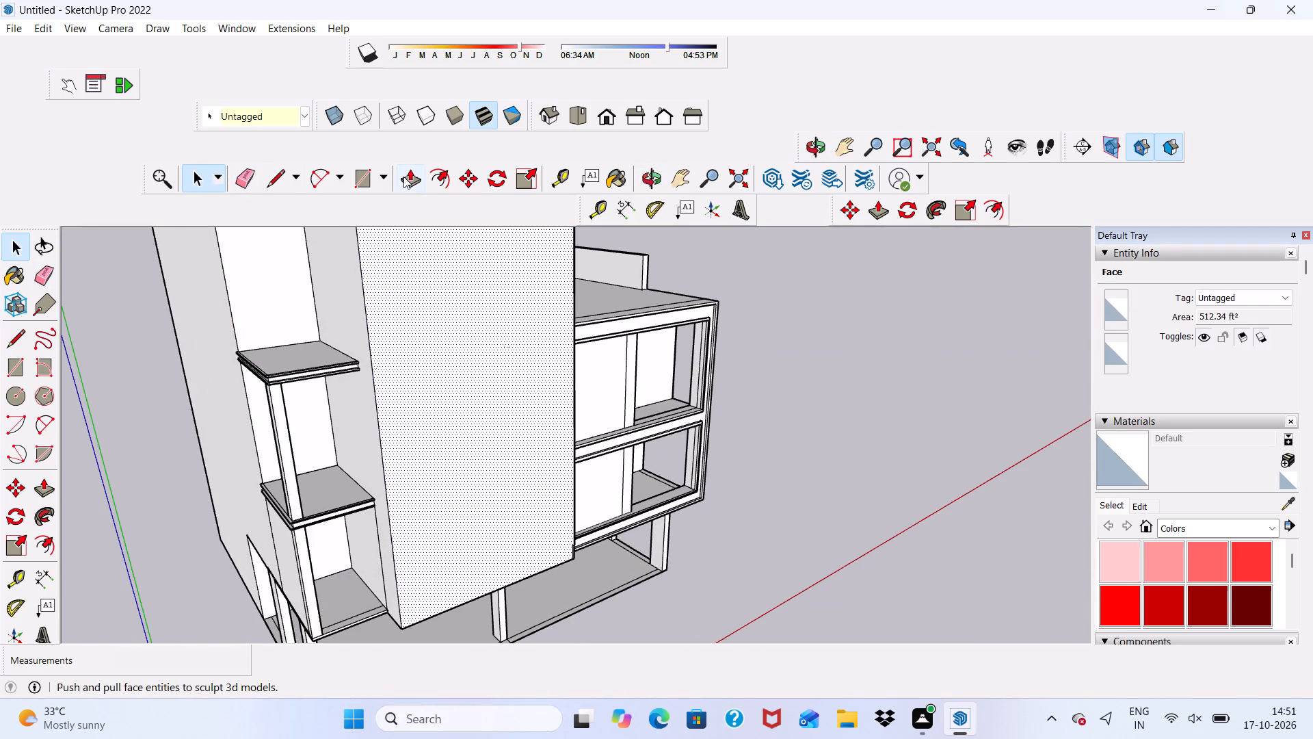
{"action": "left_click", "coordinate": [406, 177]}
{"action": "left_click_drag", "start_coordinate": [412, 344], "coordinate": [399, 322]}
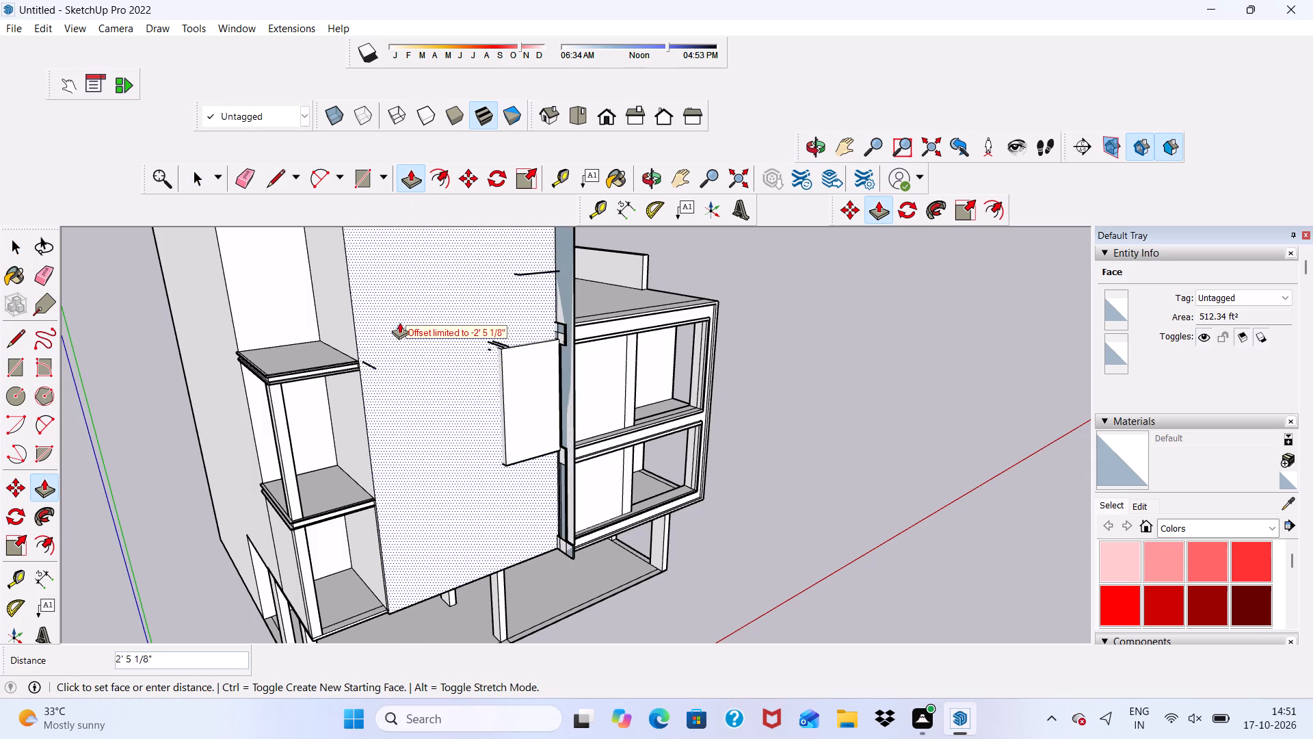
{"action": "left_click_drag", "start_coordinate": [399, 322], "coordinate": [397, 320]}
{"action": "key", "text": "space"}
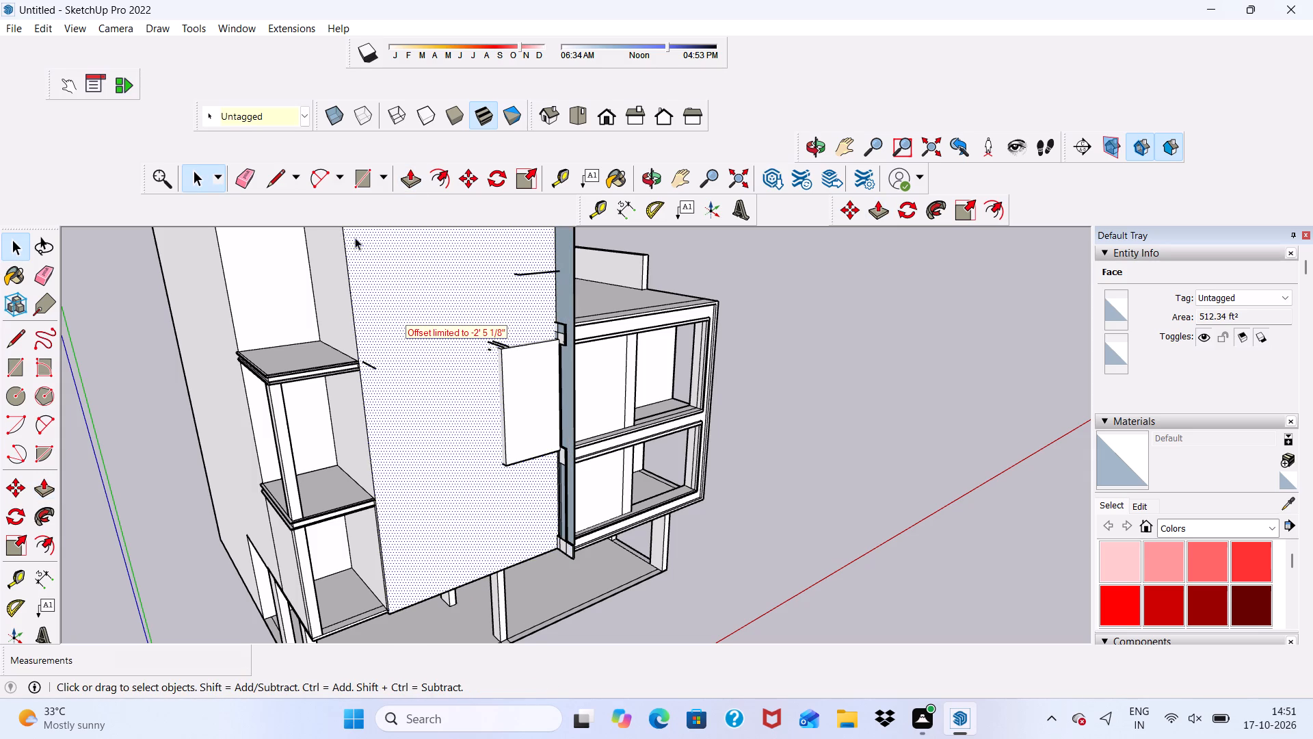
Erase the stray short edges left across the pushed-in wall face and beside the stacked side balconies.
{"action": "left_click", "coordinate": [240, 174]}
{"action": "scroll", "coordinate": [484, 339], "scroll_direction": "up", "scroll_amount": 3}
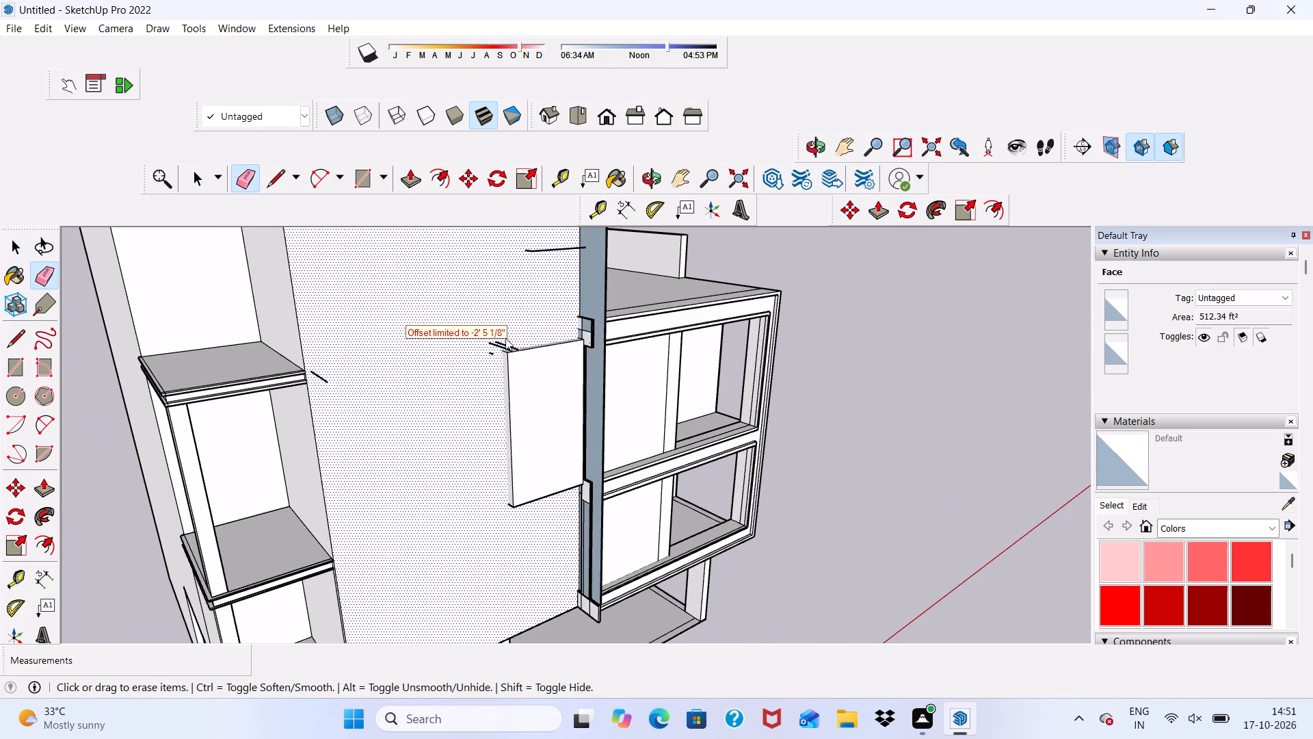
{"action": "left_click", "coordinate": [507, 350]}
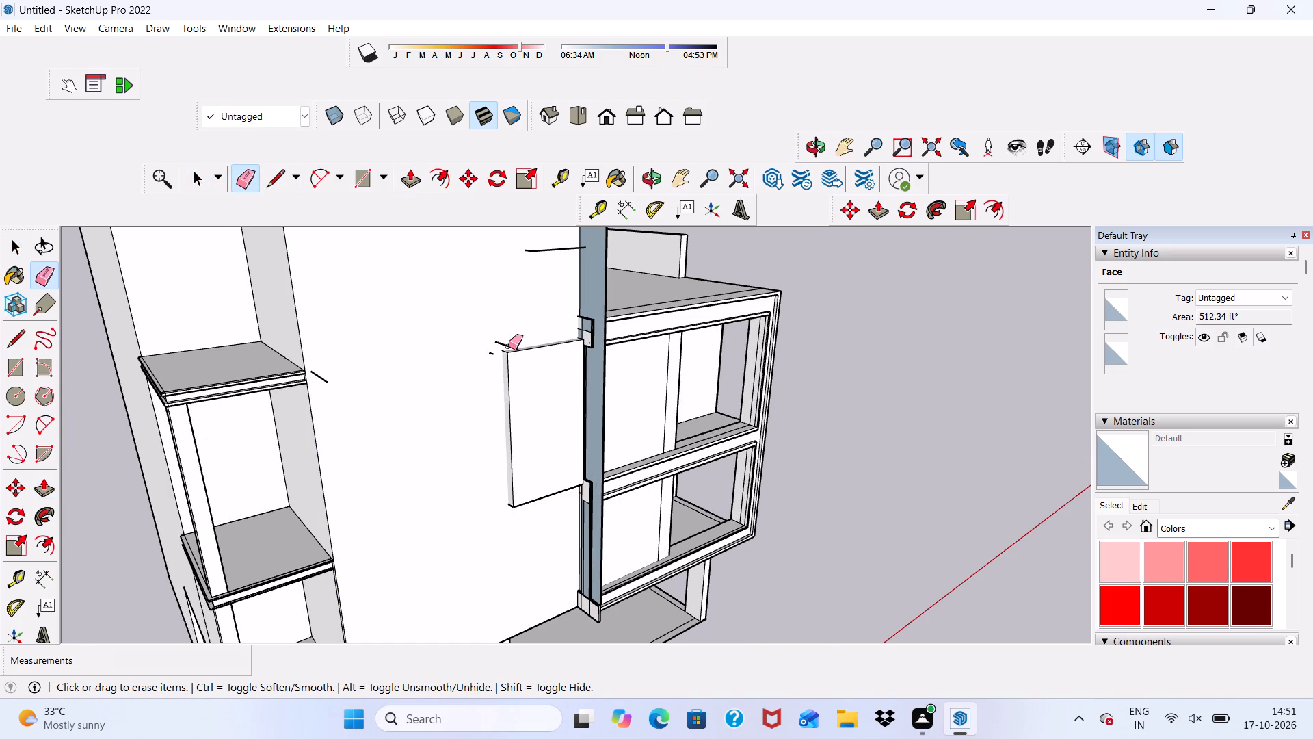
{"action": "left_click", "coordinate": [508, 346]}
{"action": "left_click_drag", "start_coordinate": [559, 246], "coordinate": [558, 252]}
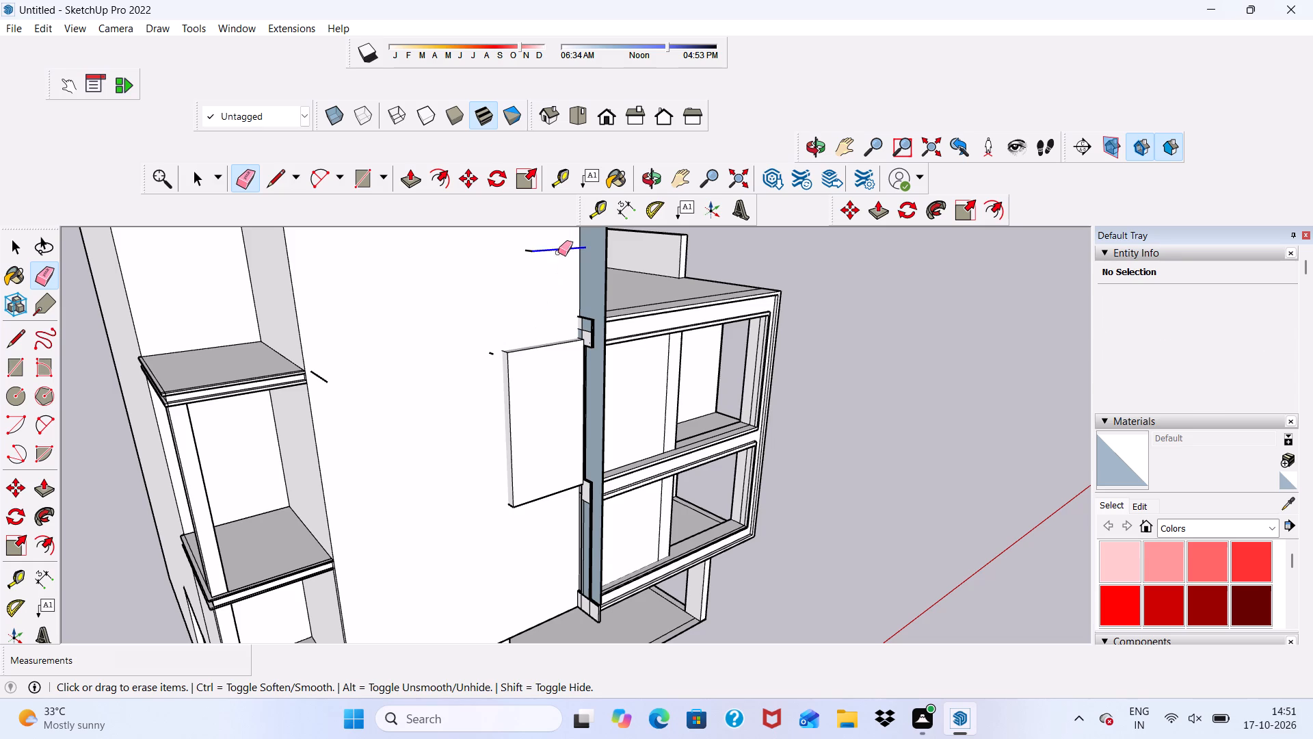
{"action": "left_click_drag", "start_coordinate": [558, 252], "coordinate": [555, 259]}
{"action": "scroll", "coordinate": [527, 250], "scroll_direction": "up", "scroll_amount": 1}
{"action": "left_click_drag", "start_coordinate": [530, 247], "coordinate": [528, 256]}
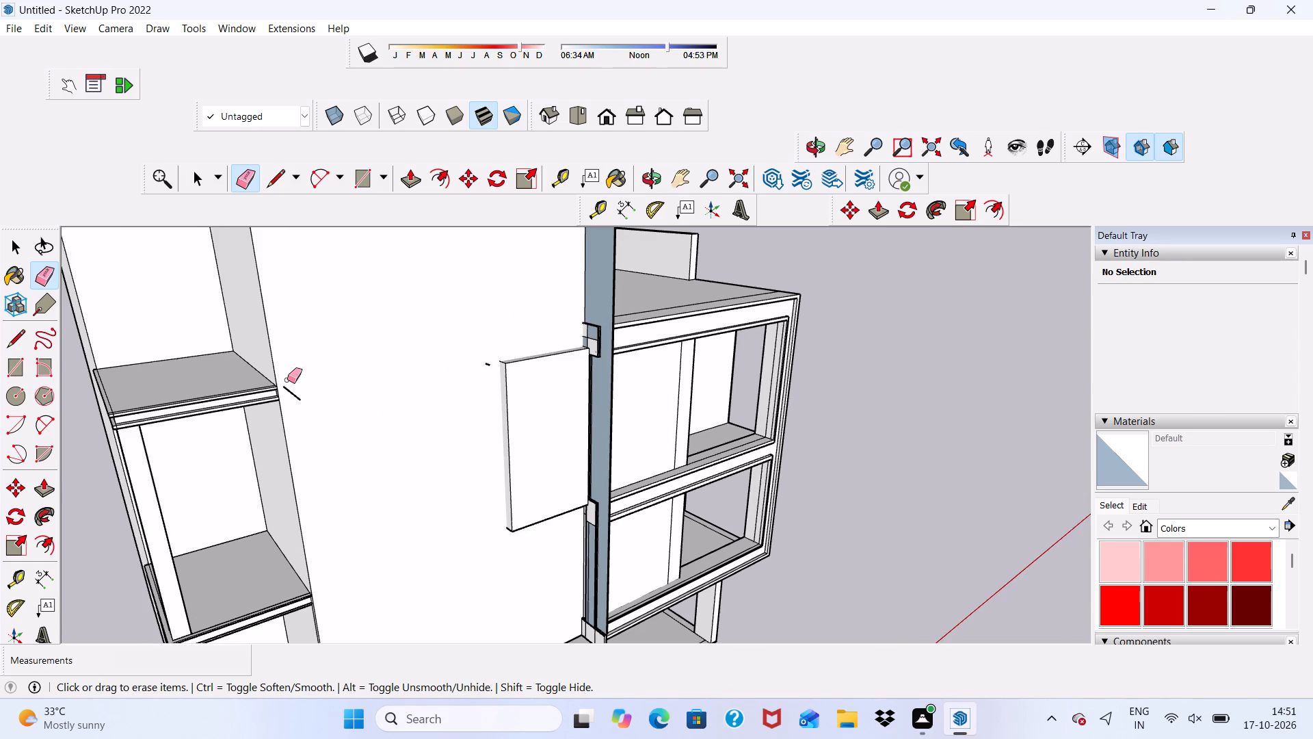
{"action": "scroll", "coordinate": [287, 380], "scroll_direction": "up", "scroll_amount": 5}
{"action": "left_click_drag", "start_coordinate": [290, 390], "coordinate": [290, 406]}
{"action": "scroll", "coordinate": [302, 330], "scroll_direction": "down", "scroll_amount": 6}
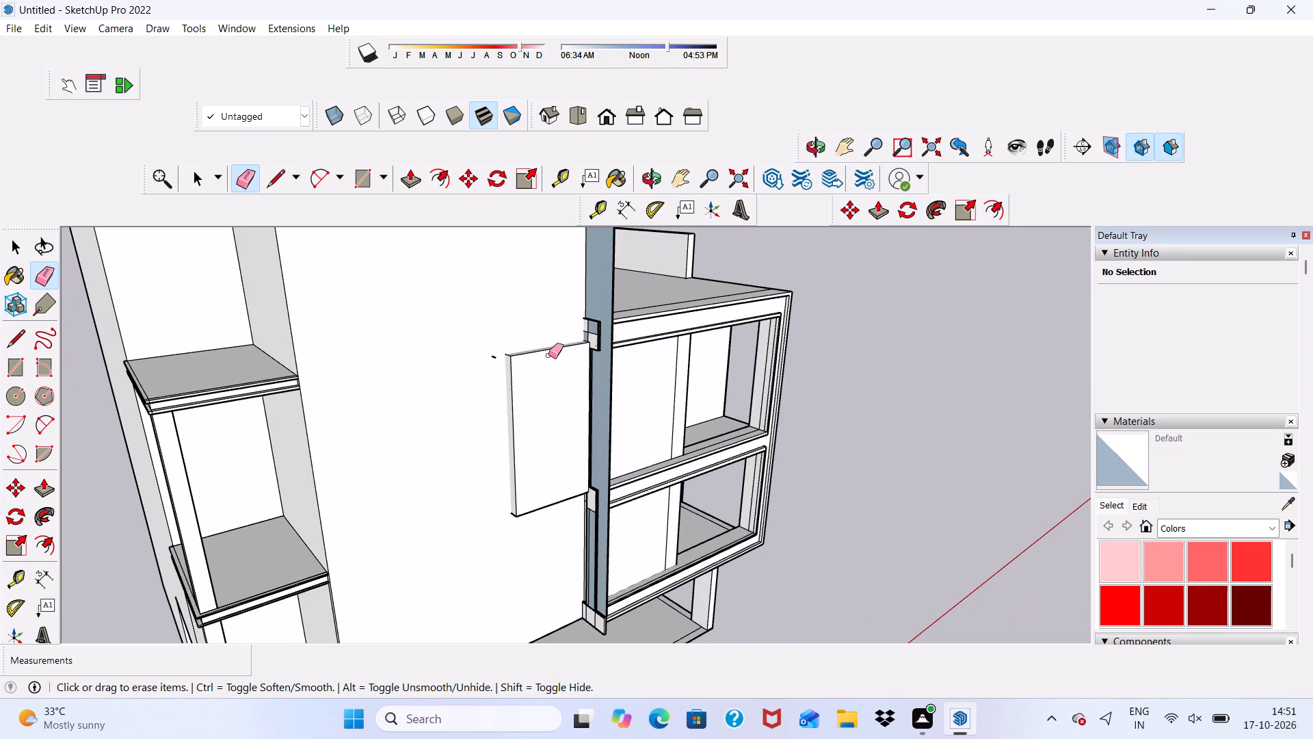
Erase the leftover vertical edge at the tall wall's corner beside the upper framed balcony.
{"action": "key", "text": "space"}
{"action": "scroll", "coordinate": [543, 378], "scroll_direction": "up", "scroll_amount": 1}
{"action": "middle_click_drag", "start_coordinate": [543, 377], "coordinate": [196, 393]}
{"action": "scroll", "coordinate": [197, 393], "scroll_direction": "down", "scroll_amount": 1}
{"action": "scroll", "coordinate": [328, 387], "scroll_direction": "up", "scroll_amount": 1}
{"action": "left_click", "coordinate": [248, 169]}
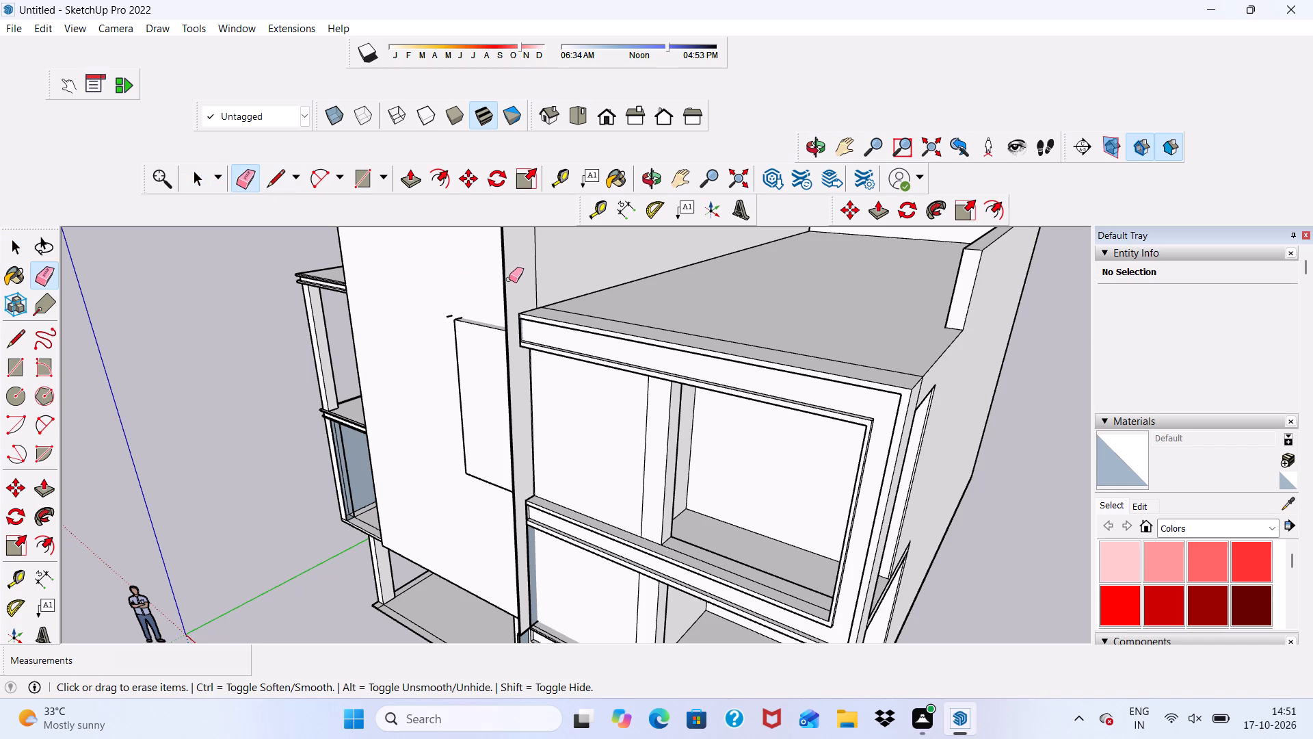
{"action": "left_click", "coordinate": [503, 269]}
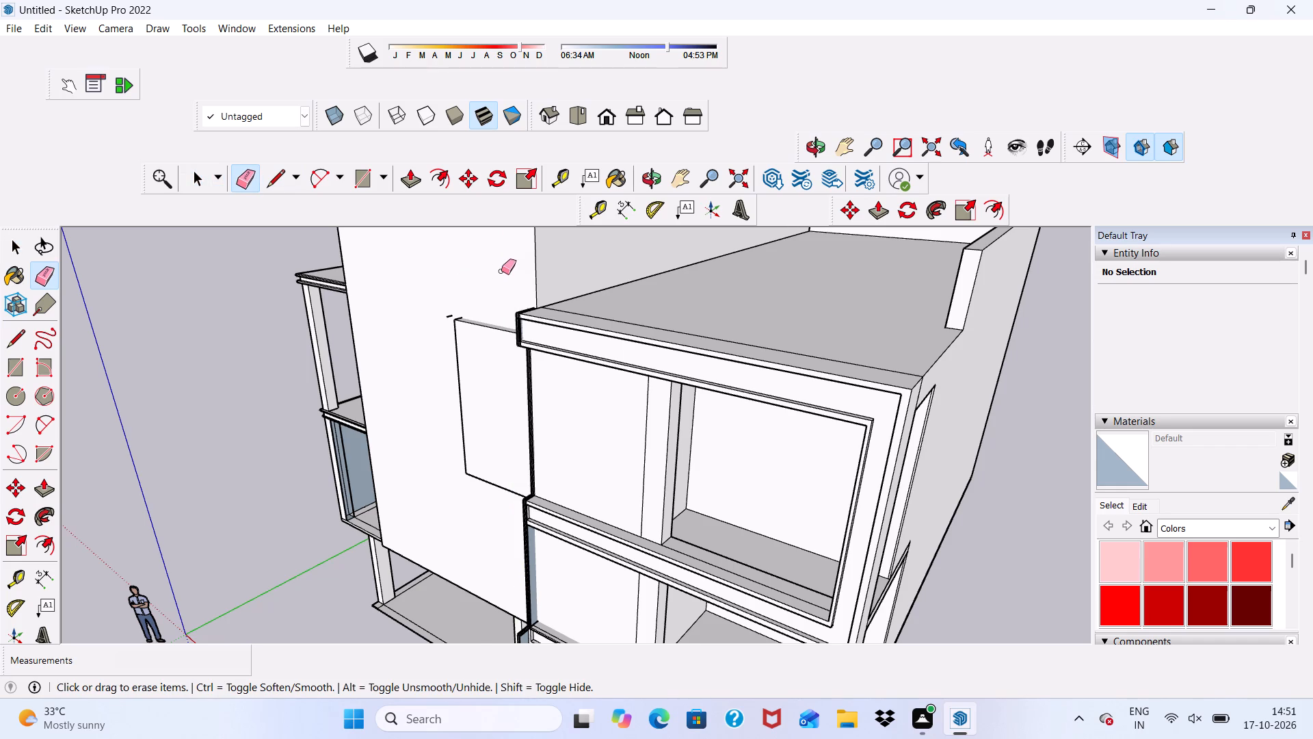
Erase the leftover vertical edges bounding the narrow strip between the tall wall and the lower framed balcony opening.
{"action": "scroll", "coordinate": [501, 287], "scroll_direction": "down", "scroll_amount": 1}
{"action": "middle_click_drag", "start_coordinate": [507, 296], "coordinate": [770, 209]}
{"action": "scroll", "coordinate": [531, 465], "scroll_direction": "up", "scroll_amount": 4}
{"action": "scroll", "coordinate": [600, 379], "scroll_direction": "down", "scroll_amount": 3}
{"action": "middle_click_drag", "start_coordinate": [617, 378], "coordinate": [717, 381]}
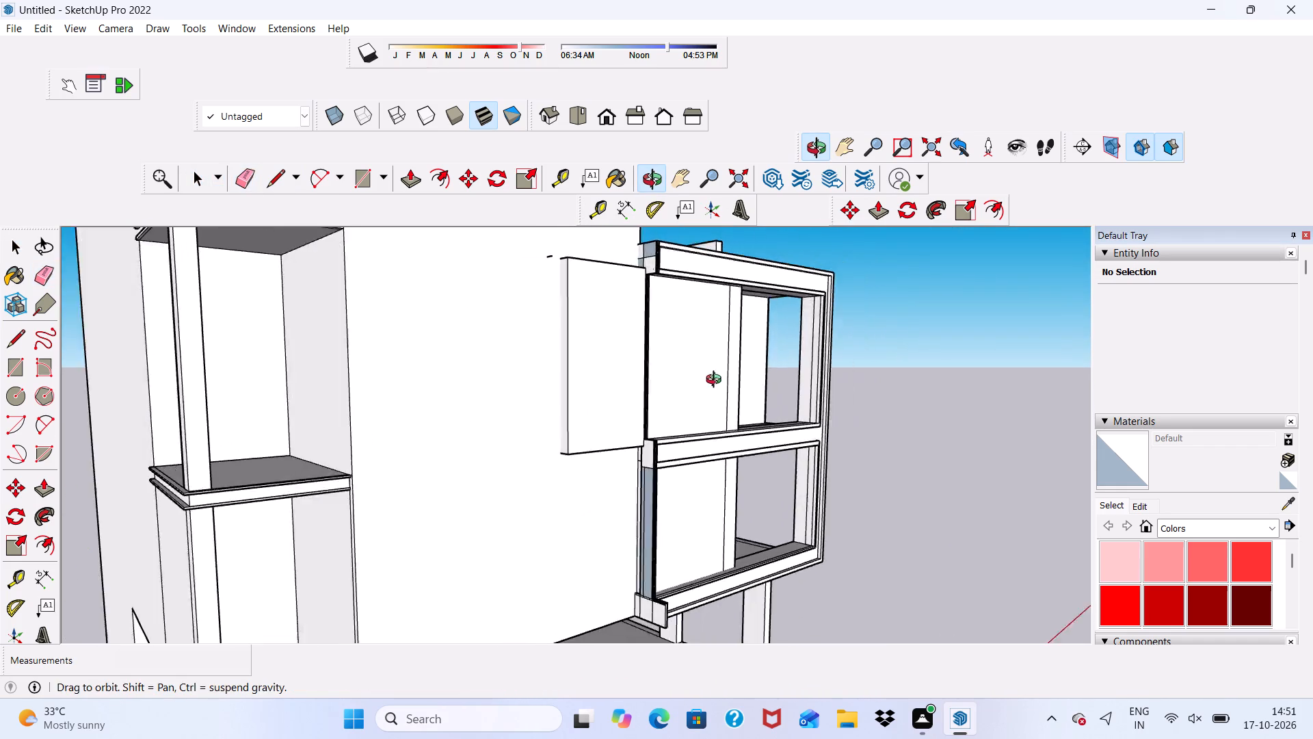
{"action": "middle_click_drag", "start_coordinate": [717, 381], "coordinate": [730, 410]}
{"action": "scroll", "coordinate": [675, 600], "scroll_direction": "up", "scroll_amount": 6}
{"action": "left_click", "coordinate": [636, 442]}
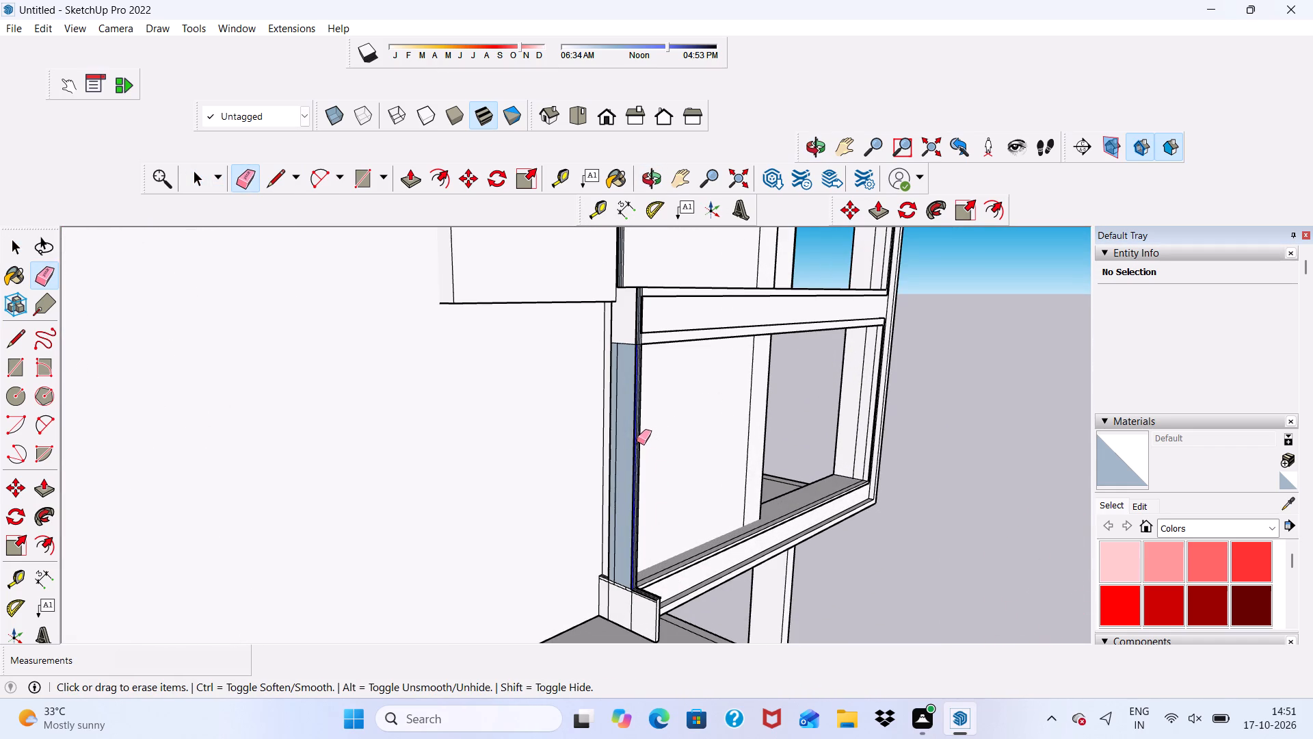
{"action": "scroll", "coordinate": [641, 437], "scroll_direction": "down", "scroll_amount": 1}
{"action": "middle_click_drag", "start_coordinate": [637, 437], "coordinate": [408, 417]}
{"action": "scroll", "coordinate": [499, 399], "scroll_direction": "up", "scroll_amount": 5}
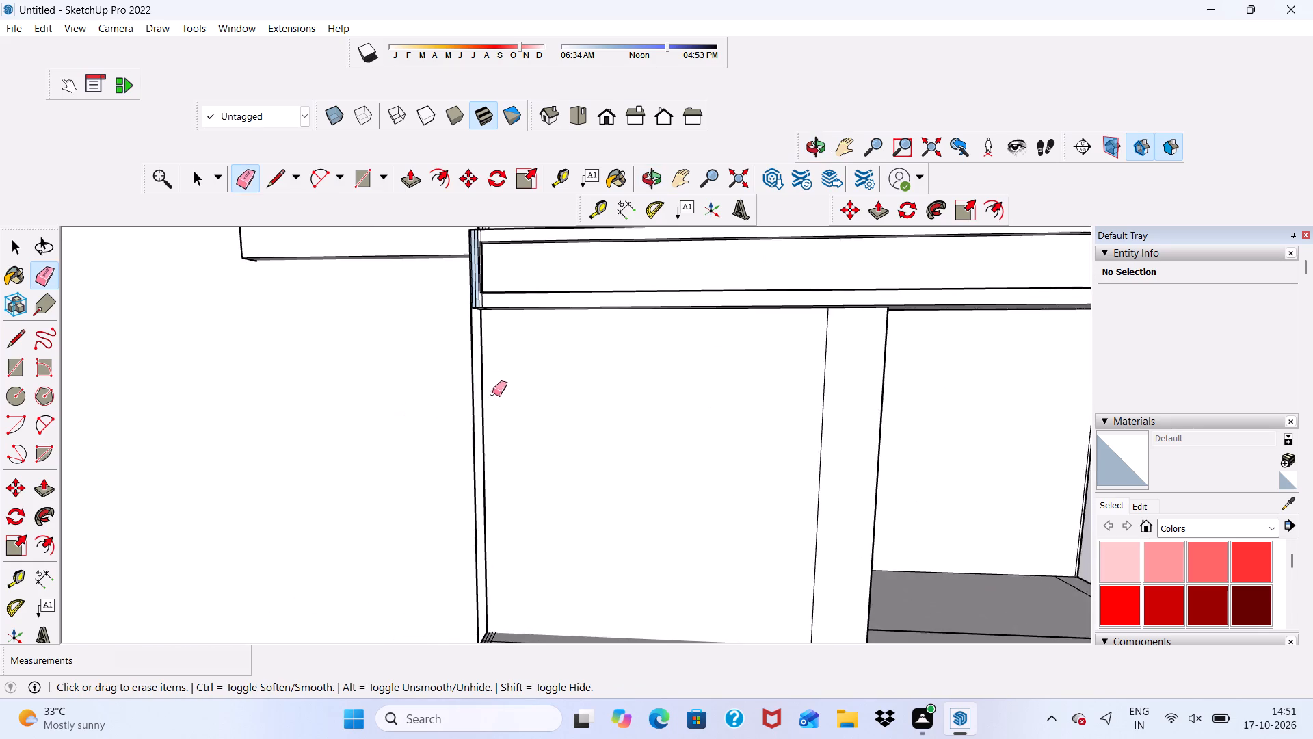
{"action": "left_click", "coordinate": [468, 380]}
{"action": "left_click", "coordinate": [469, 376]}
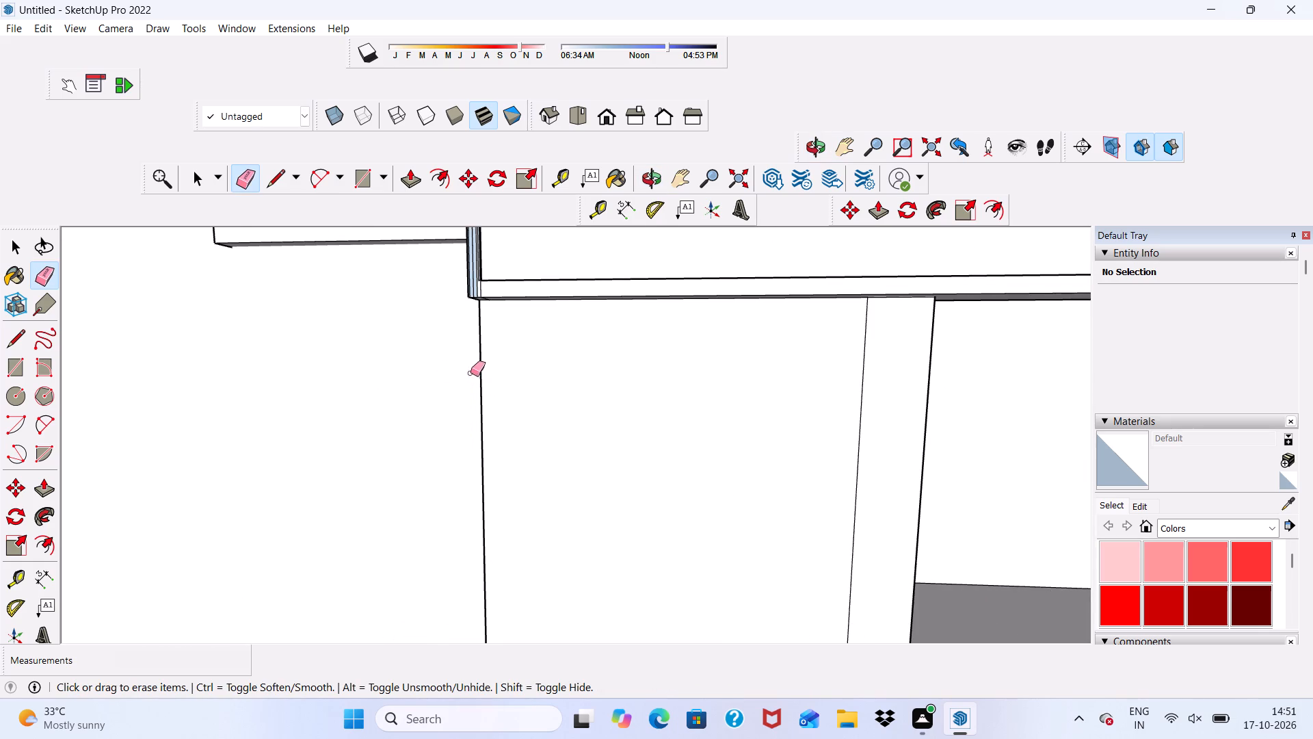
Erase the edges of the boxy stub projecting from the wall-side end of the lower balcony's bottom beam.
{"action": "scroll", "coordinate": [436, 375], "scroll_direction": "down", "scroll_amount": 6}
{"action": "middle_click_drag", "start_coordinate": [477, 392], "coordinate": [607, 371]}
{"action": "scroll", "coordinate": [570, 560], "scroll_direction": "up", "scroll_amount": 7}
{"action": "scroll", "coordinate": [541, 548], "scroll_direction": "down", "scroll_amount": 1}
{"action": "middle_click_drag", "start_coordinate": [540, 546], "coordinate": [412, 466]}
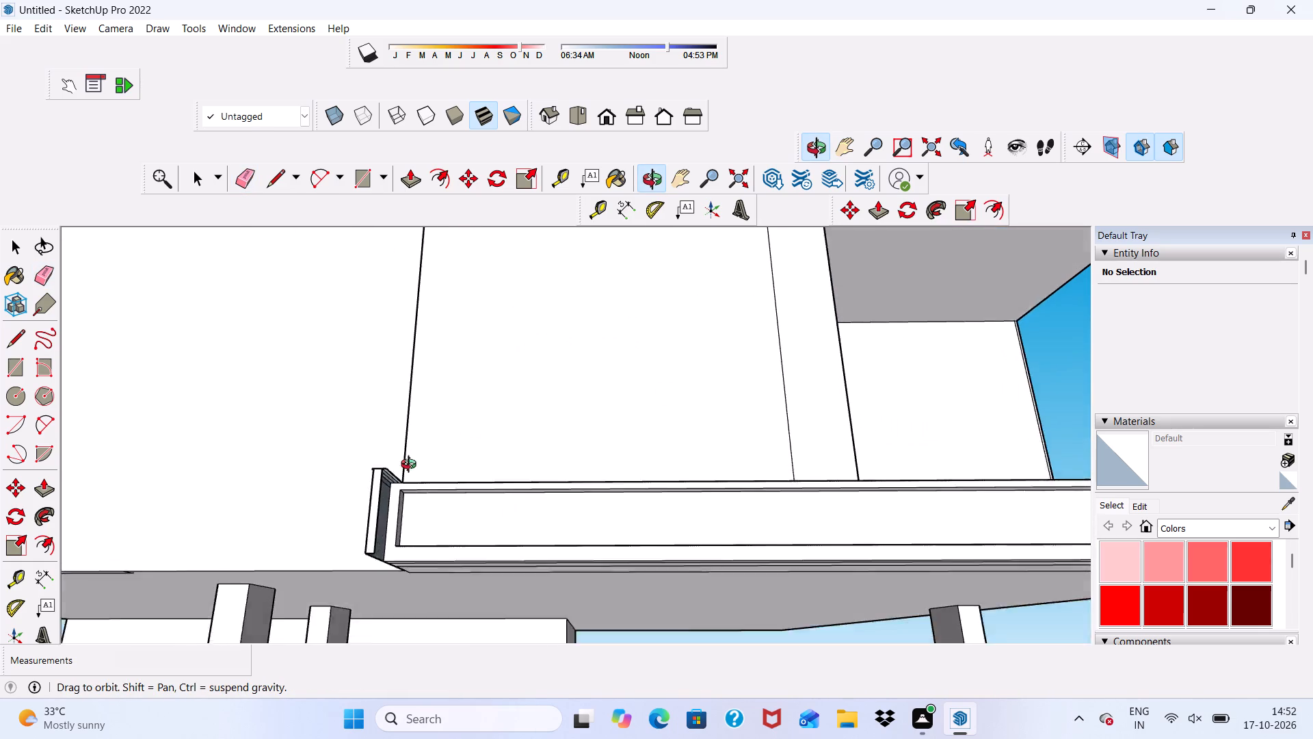
{"action": "middle_click_drag", "start_coordinate": [412, 466], "coordinate": [414, 463]}
{"action": "key", "text": "space"}
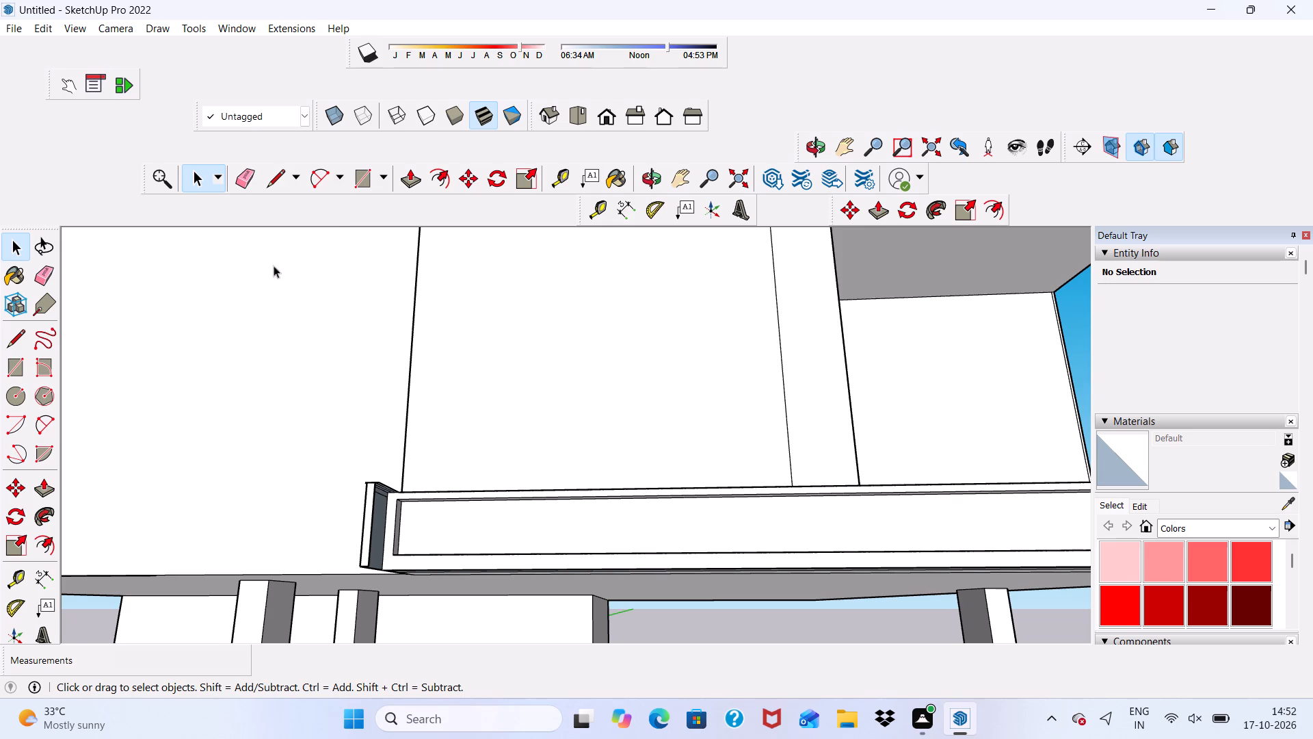
{"action": "scroll", "coordinate": [381, 627], "scroll_direction": "up", "scroll_amount": 3}
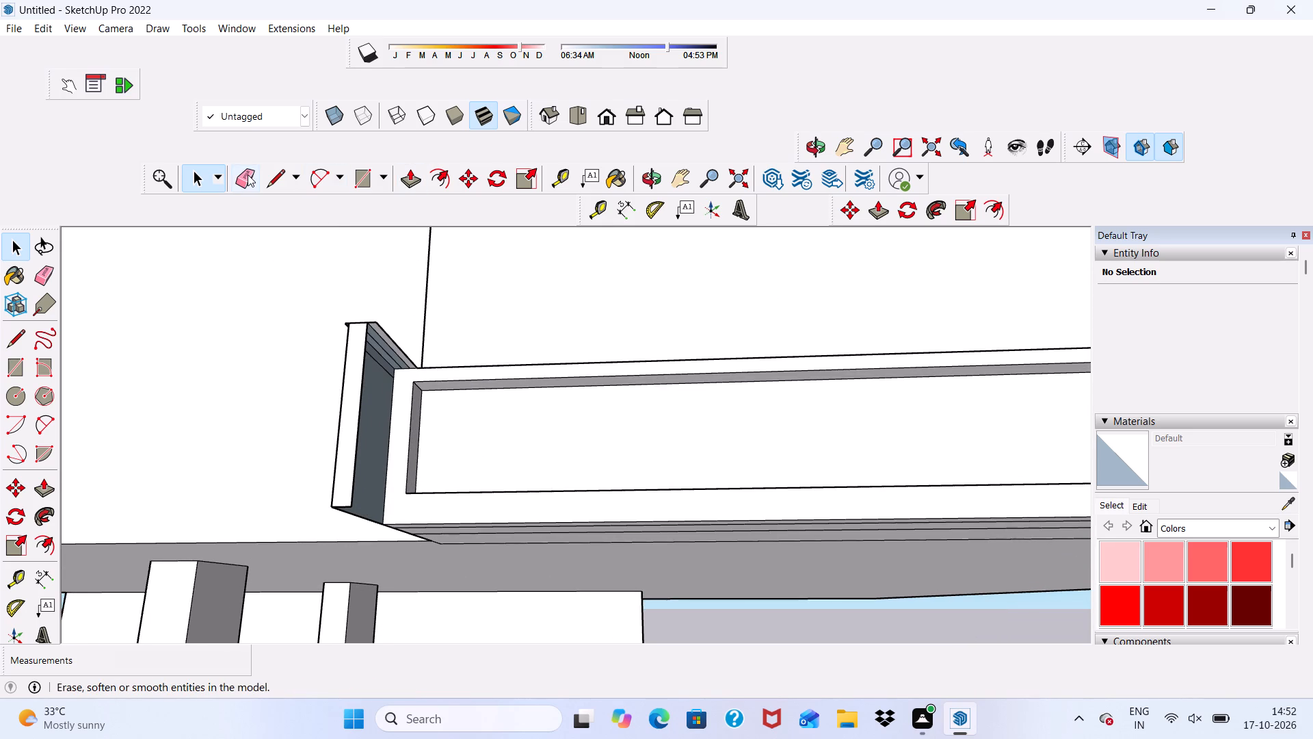
{"action": "left_click", "coordinate": [248, 174]}
{"action": "left_click_drag", "start_coordinate": [354, 368], "coordinate": [360, 391]}
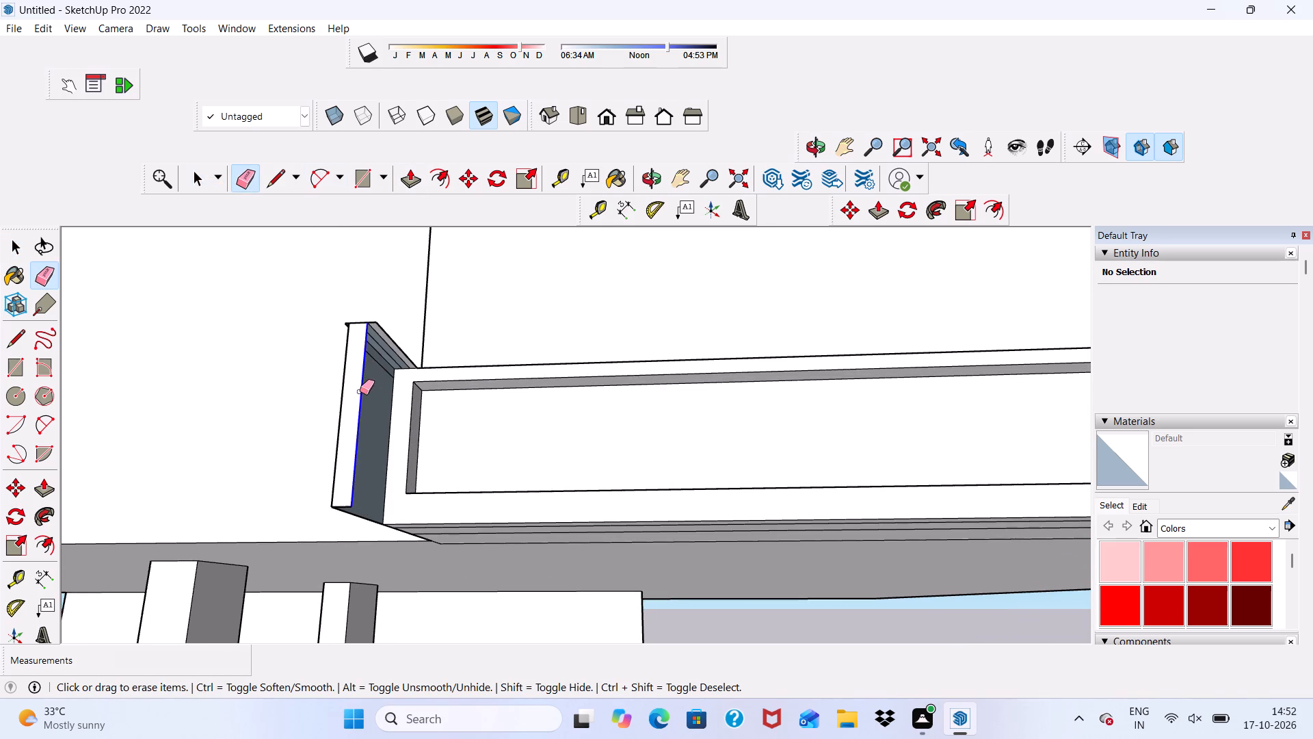
{"action": "left_click_drag", "start_coordinate": [360, 391], "coordinate": [337, 438]}
{"action": "left_click_drag", "start_coordinate": [371, 324], "coordinate": [348, 324]}
Erase the remaining edges of the stub's flap overhanging the wall-side end of the bottom beam.
{"action": "scroll", "coordinate": [383, 315], "scroll_direction": "down", "scroll_amount": 1}
{"action": "middle_click_drag", "start_coordinate": [383, 315], "coordinate": [416, 380]}
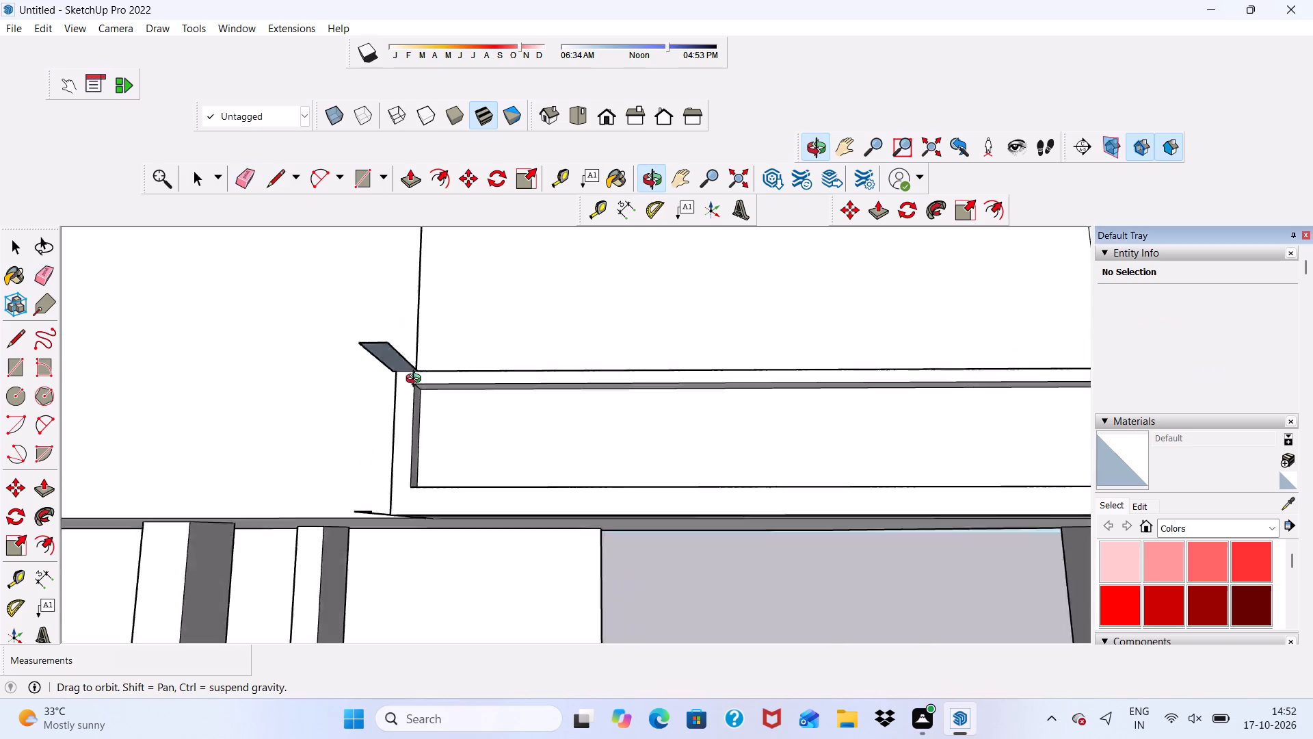
{"action": "middle_click_drag", "start_coordinate": [416, 380], "coordinate": [430, 454]}
{"action": "scroll", "coordinate": [429, 454], "scroll_direction": "up", "scroll_amount": 5}
{"action": "left_click", "coordinate": [399, 444]}
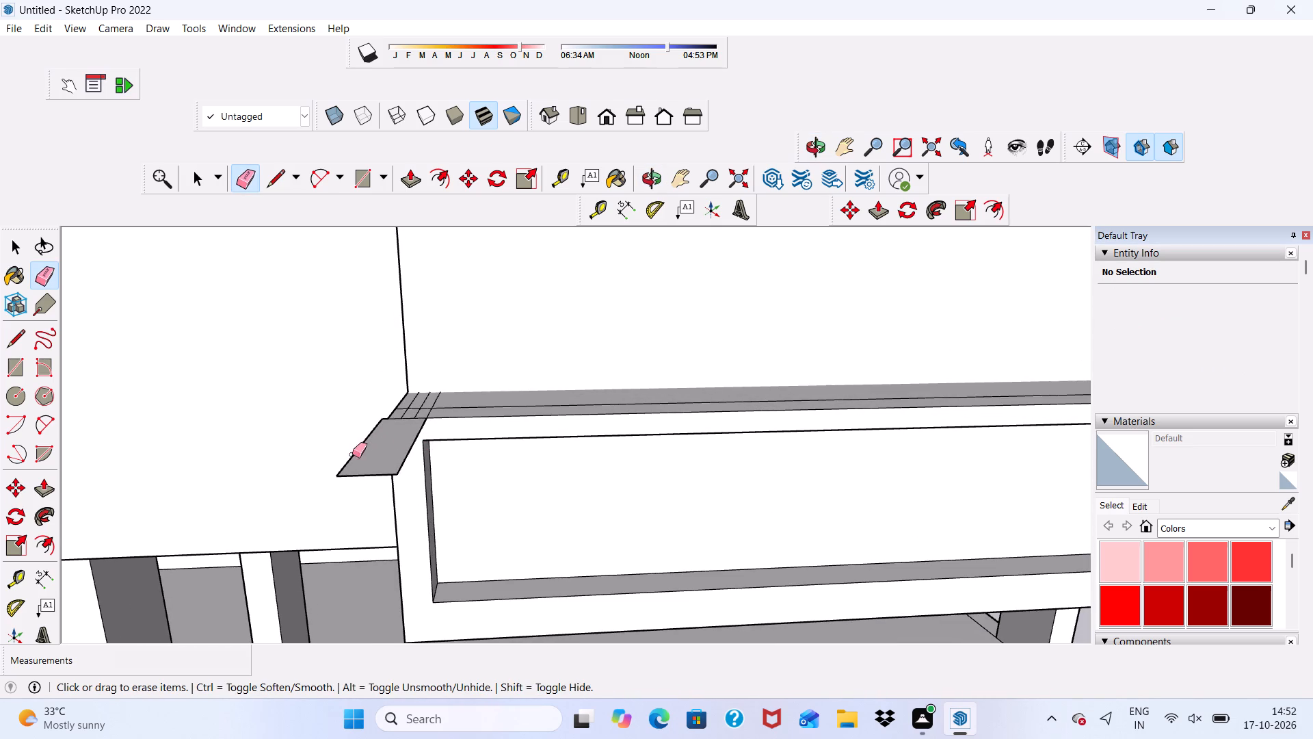
{"action": "left_click_drag", "start_coordinate": [343, 463], "coordinate": [364, 467]}
{"action": "left_click_drag", "start_coordinate": [364, 472], "coordinate": [364, 480]}
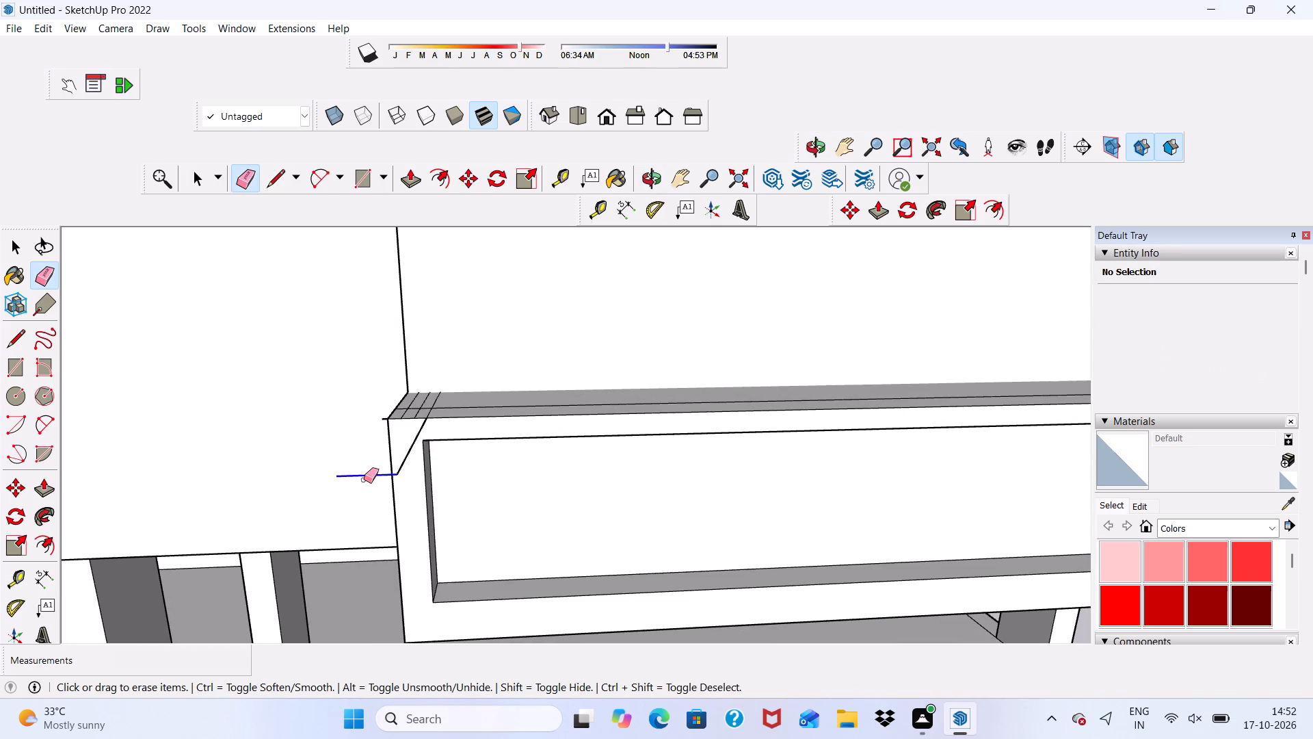
{"action": "left_click_drag", "start_coordinate": [364, 480], "coordinate": [369, 482]}
{"action": "left_click", "coordinate": [410, 458]}
Erase the stray edge at the bottom beam's corner and the crossing lines on its top face.
{"action": "middle_click_drag", "start_coordinate": [417, 416], "coordinate": [421, 417]}
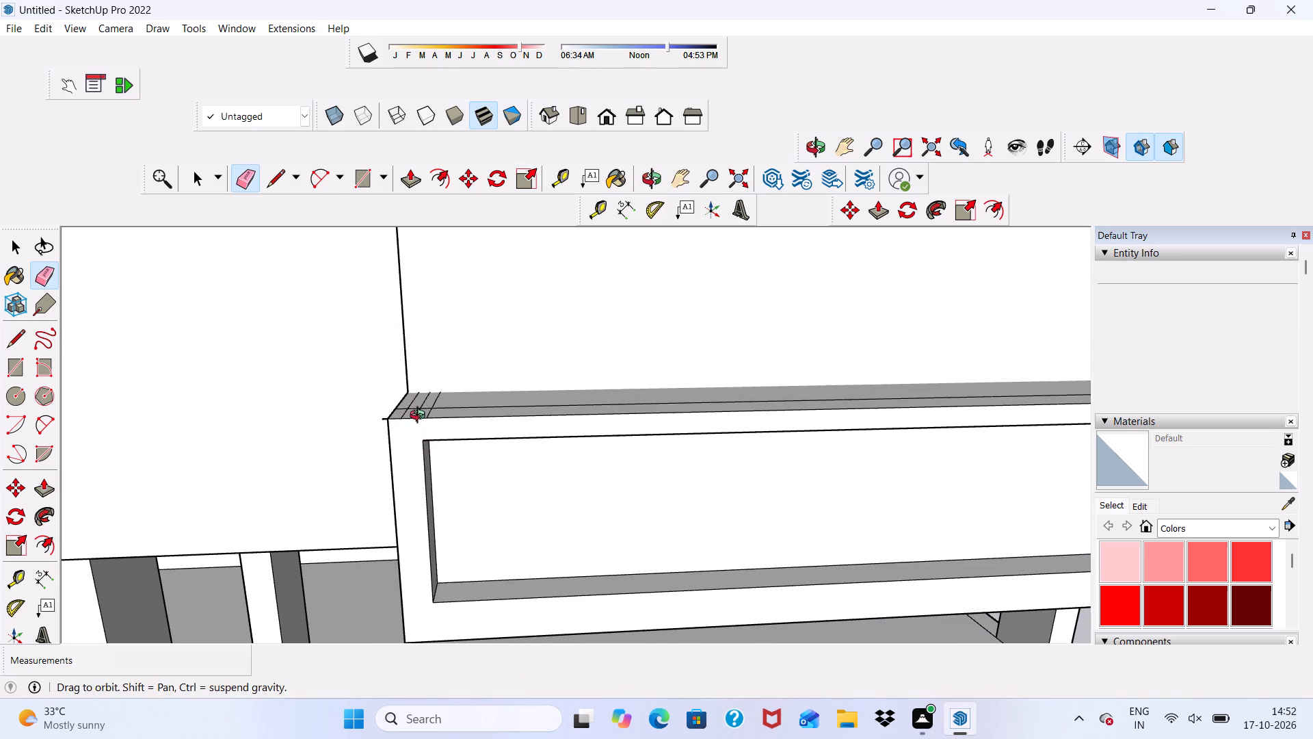
{"action": "middle_click_drag", "start_coordinate": [421, 417], "coordinate": [530, 458]}
{"action": "scroll", "coordinate": [442, 480], "scroll_direction": "up", "scroll_amount": 14}
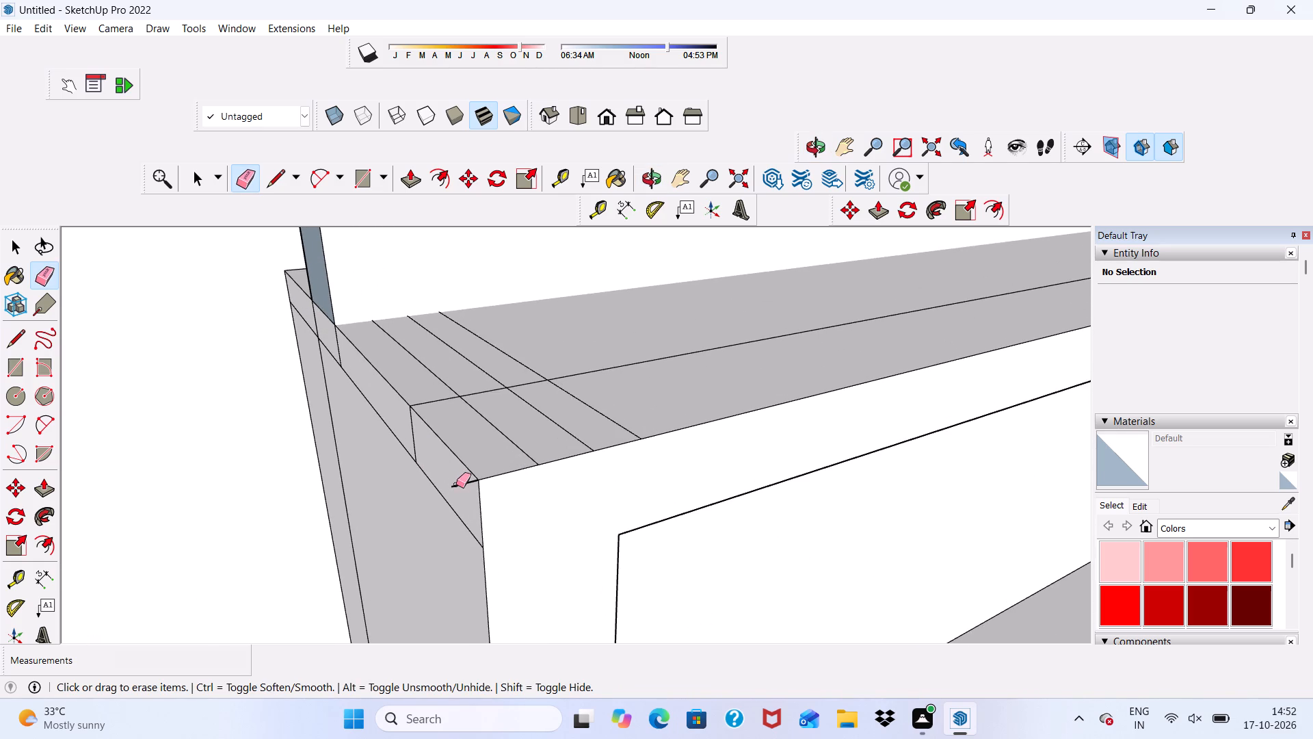
{"action": "left_click", "coordinate": [457, 485]}
{"action": "scroll", "coordinate": [418, 343], "scroll_direction": "up", "scroll_amount": 1}
{"action": "left_click_drag", "start_coordinate": [418, 343], "coordinate": [580, 383]}
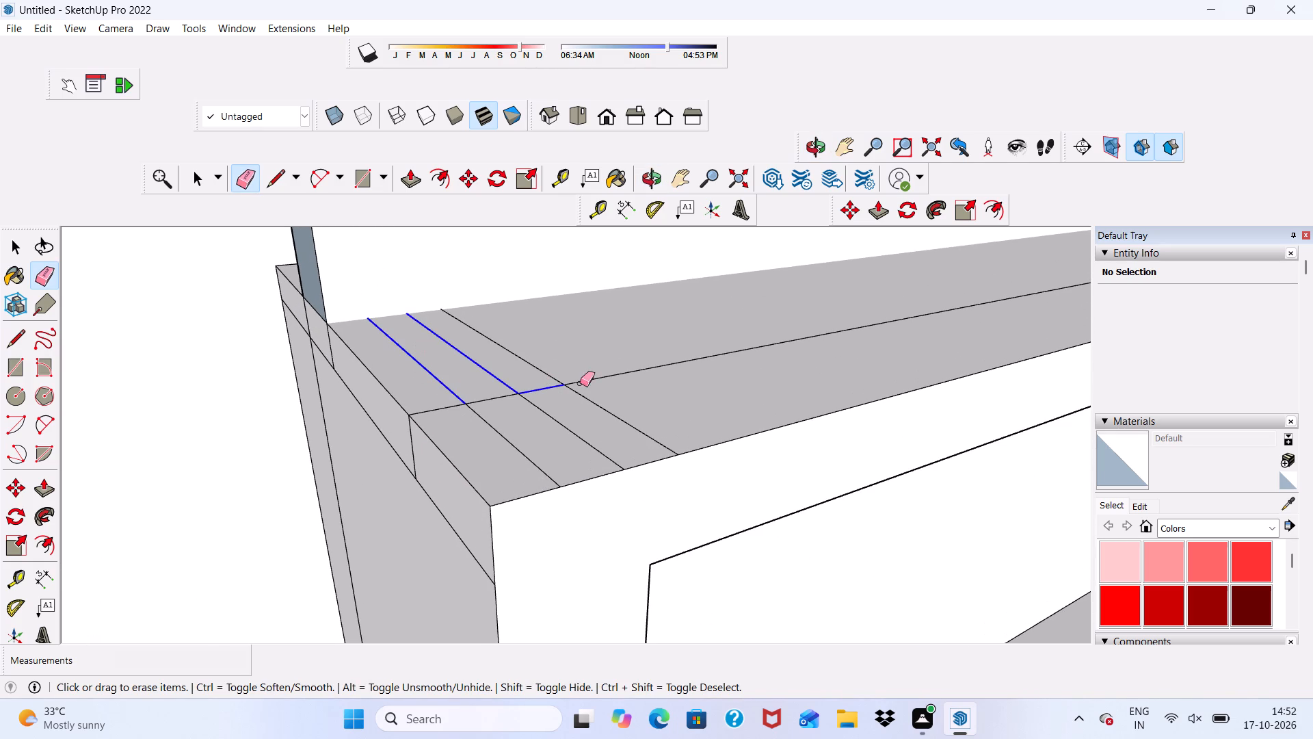
{"action": "left_click_drag", "start_coordinate": [580, 383], "coordinate": [431, 409]}
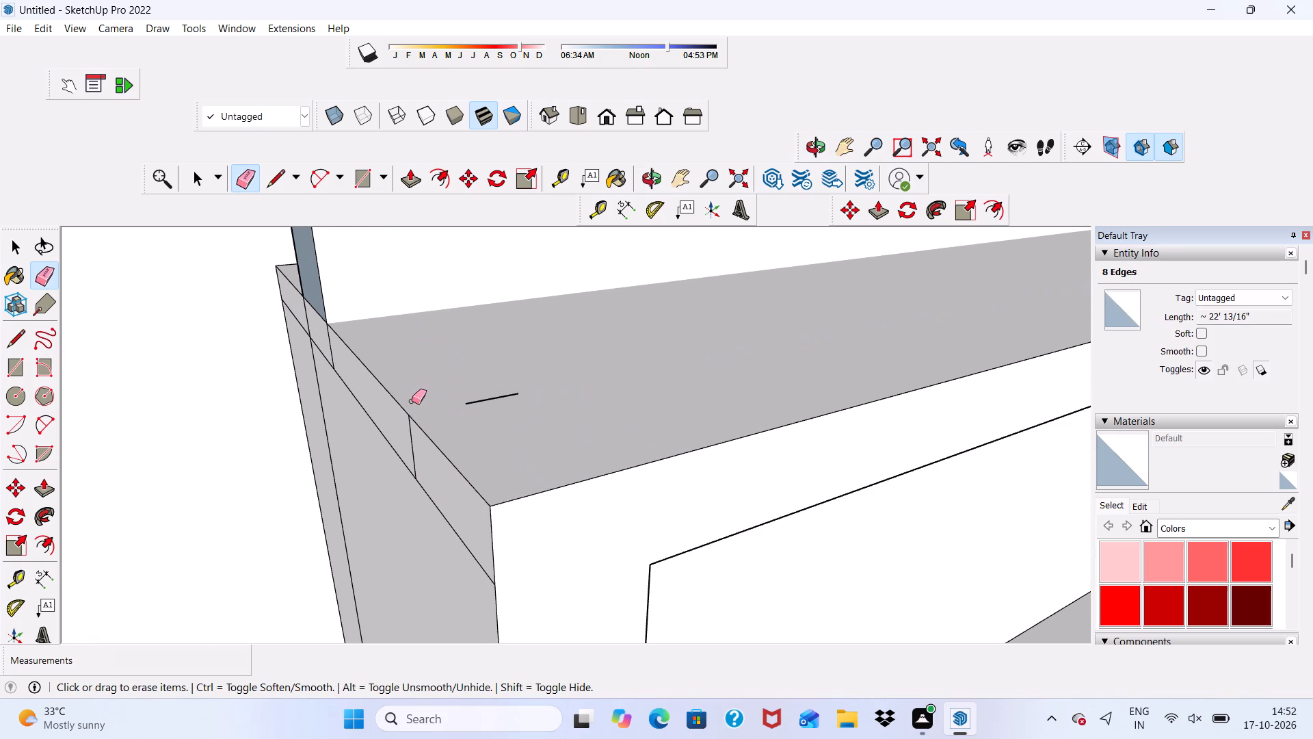
{"action": "left_click_drag", "start_coordinate": [400, 428], "coordinate": [408, 438]}
{"action": "double_click", "coordinate": [412, 442]}
{"action": "left_click_drag", "start_coordinate": [473, 390], "coordinate": [490, 422]}
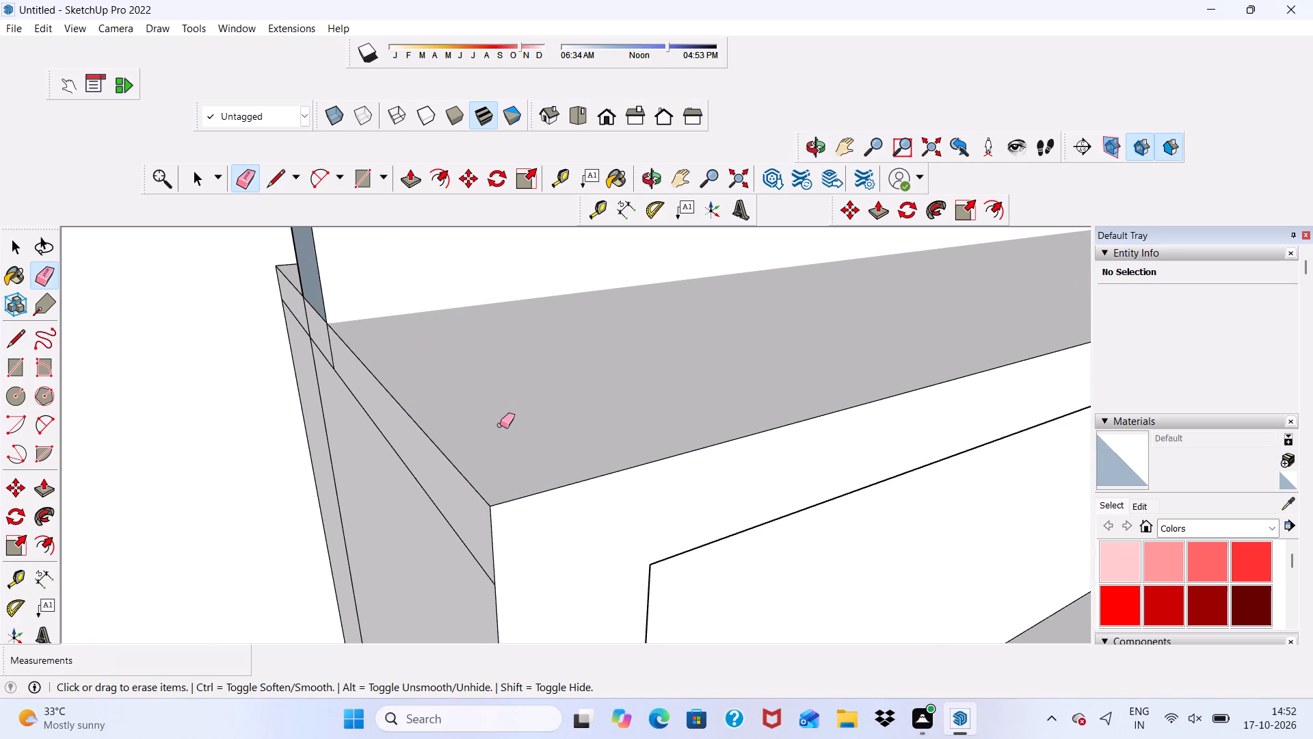
Clean up the leftover edges beneath the bottom beam's wall-side end and on its end face.
{"action": "scroll", "coordinate": [420, 351], "scroll_direction": "down", "scroll_amount": 17}
{"action": "middle_click_drag", "start_coordinate": [389, 434], "coordinate": [423, 361]}
{"action": "scroll", "coordinate": [479, 476], "scroll_direction": "up", "scroll_amount": 7}
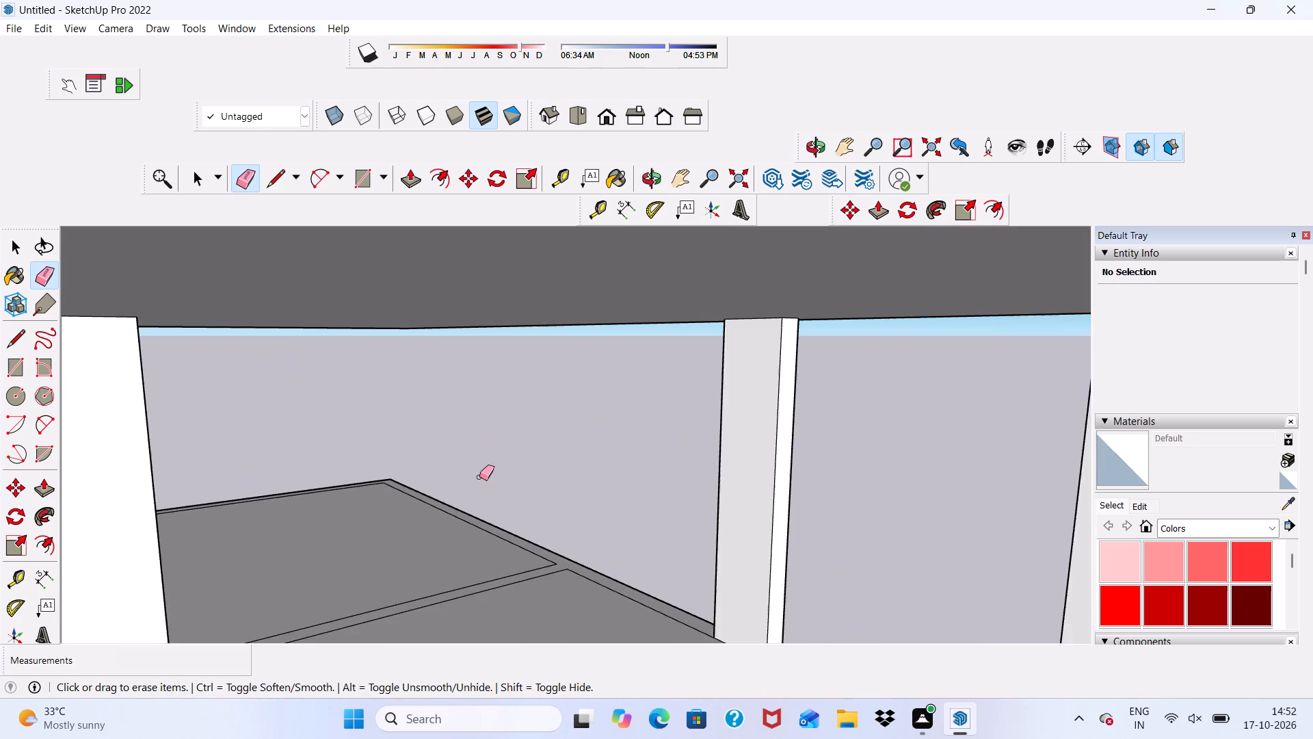
{"action": "scroll", "coordinate": [473, 466], "scroll_direction": "down", "scroll_amount": 6}
{"action": "scroll", "coordinate": [468, 459], "scroll_direction": "up", "scroll_amount": 10}
{"action": "left_click_drag", "start_coordinate": [464, 466], "coordinate": [479, 473]}
{"action": "left_click_drag", "start_coordinate": [542, 488], "coordinate": [560, 492]}
{"action": "scroll", "coordinate": [476, 485], "scroll_direction": "down", "scroll_amount": 10}
{"action": "middle_click_drag", "start_coordinate": [457, 481], "coordinate": [466, 494]}
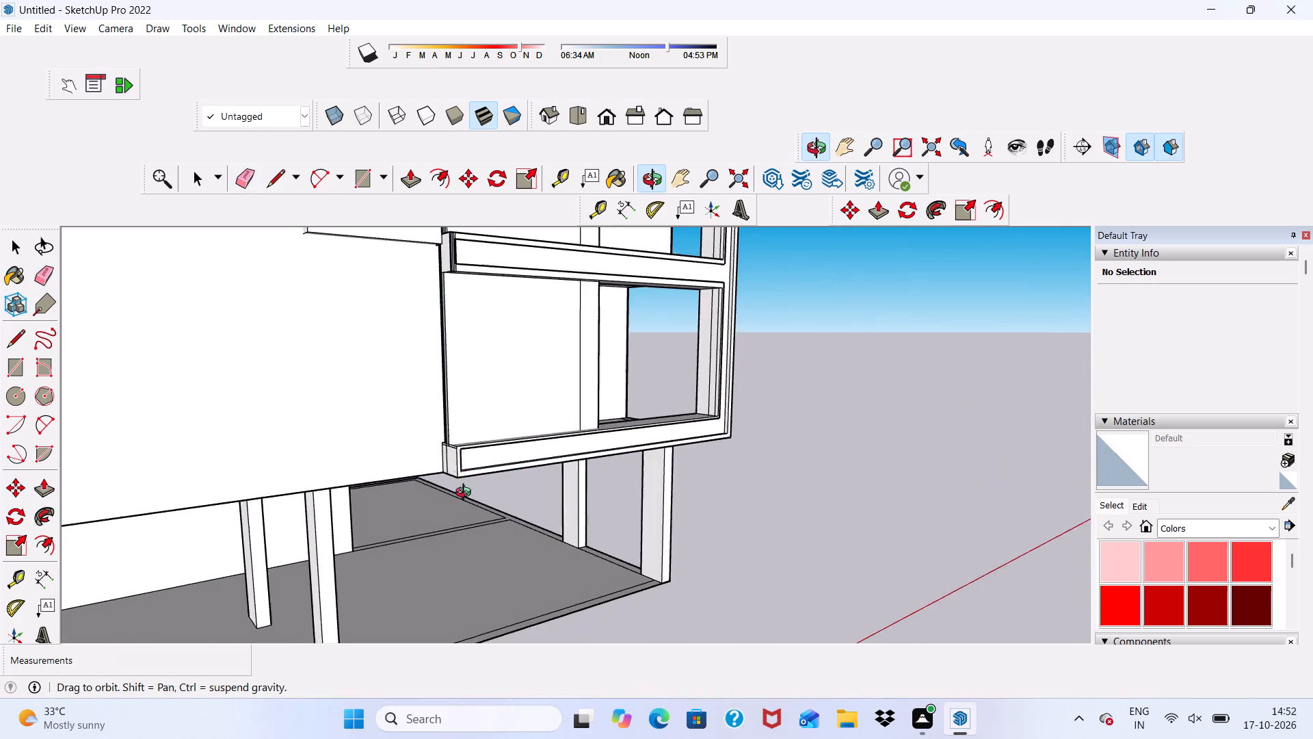
{"action": "middle_click_drag", "start_coordinate": [466, 494], "coordinate": [575, 497]}
{"action": "scroll", "coordinate": [581, 501], "scroll_direction": "up", "scroll_amount": 12}
{"action": "left_click_drag", "start_coordinate": [426, 423], "coordinate": [409, 452]}
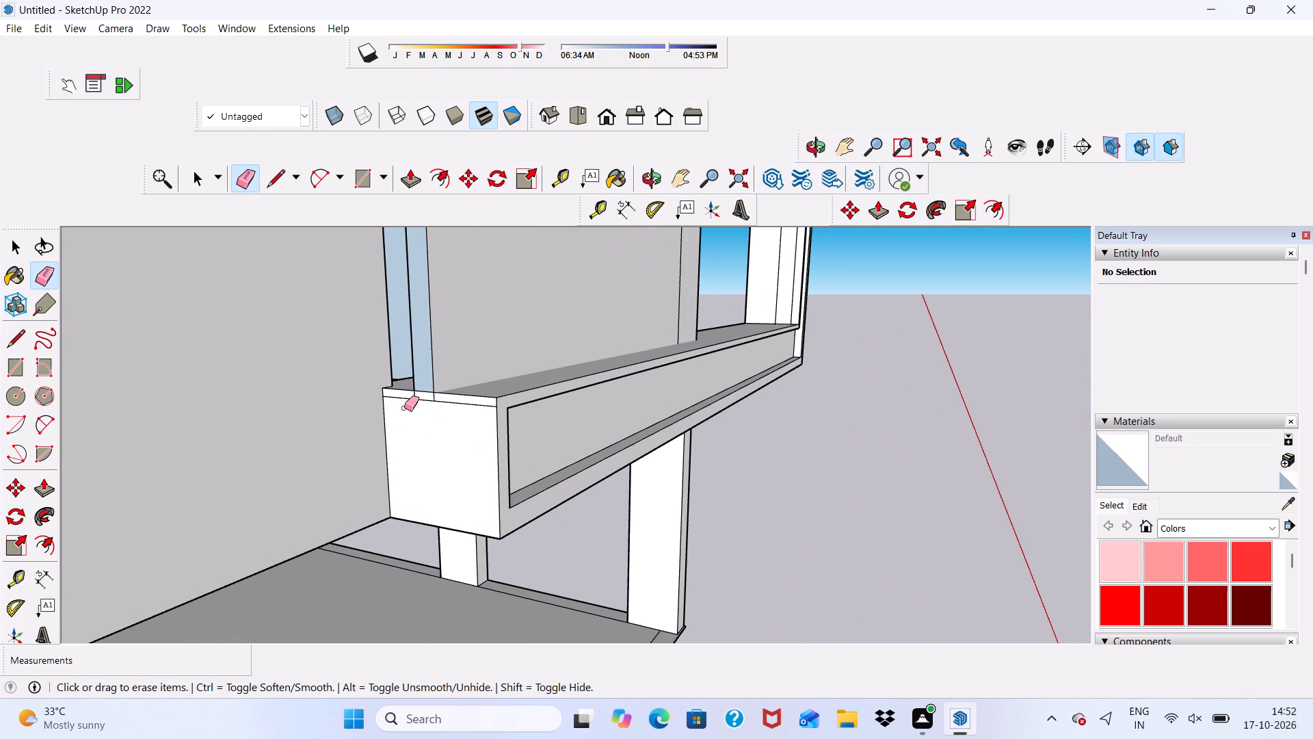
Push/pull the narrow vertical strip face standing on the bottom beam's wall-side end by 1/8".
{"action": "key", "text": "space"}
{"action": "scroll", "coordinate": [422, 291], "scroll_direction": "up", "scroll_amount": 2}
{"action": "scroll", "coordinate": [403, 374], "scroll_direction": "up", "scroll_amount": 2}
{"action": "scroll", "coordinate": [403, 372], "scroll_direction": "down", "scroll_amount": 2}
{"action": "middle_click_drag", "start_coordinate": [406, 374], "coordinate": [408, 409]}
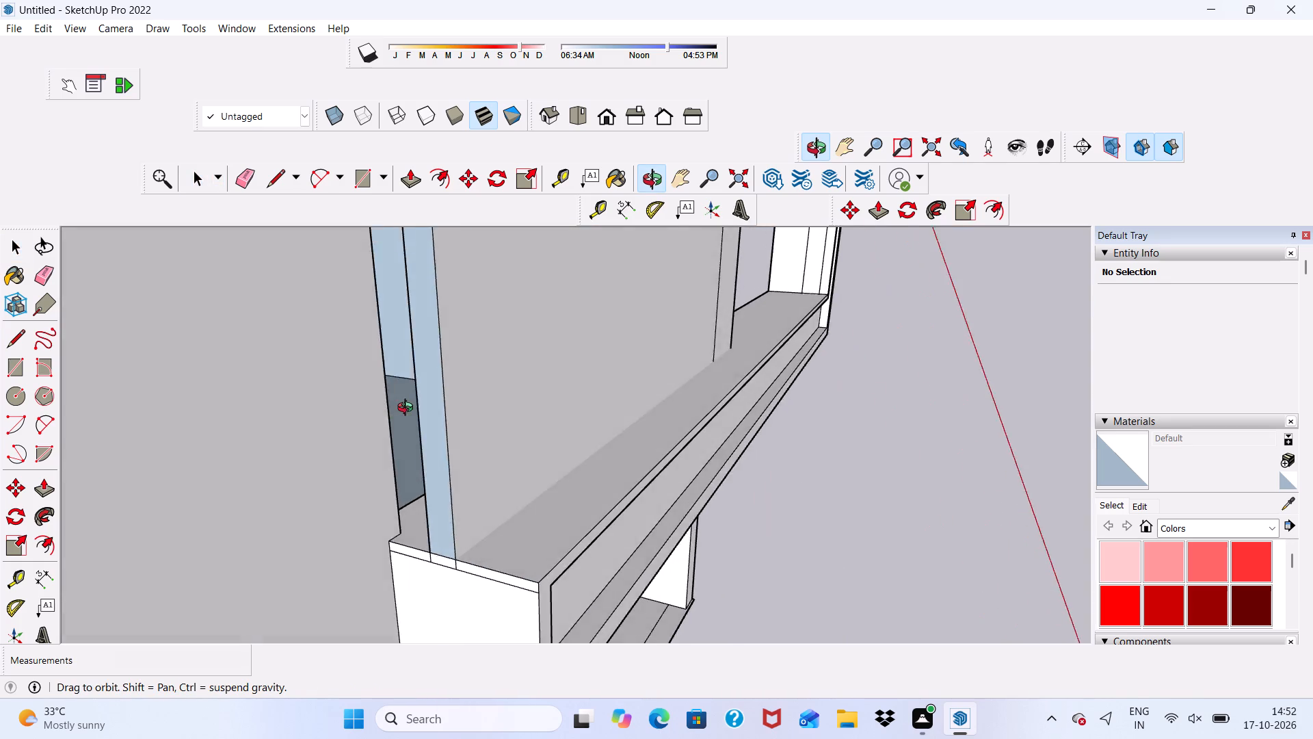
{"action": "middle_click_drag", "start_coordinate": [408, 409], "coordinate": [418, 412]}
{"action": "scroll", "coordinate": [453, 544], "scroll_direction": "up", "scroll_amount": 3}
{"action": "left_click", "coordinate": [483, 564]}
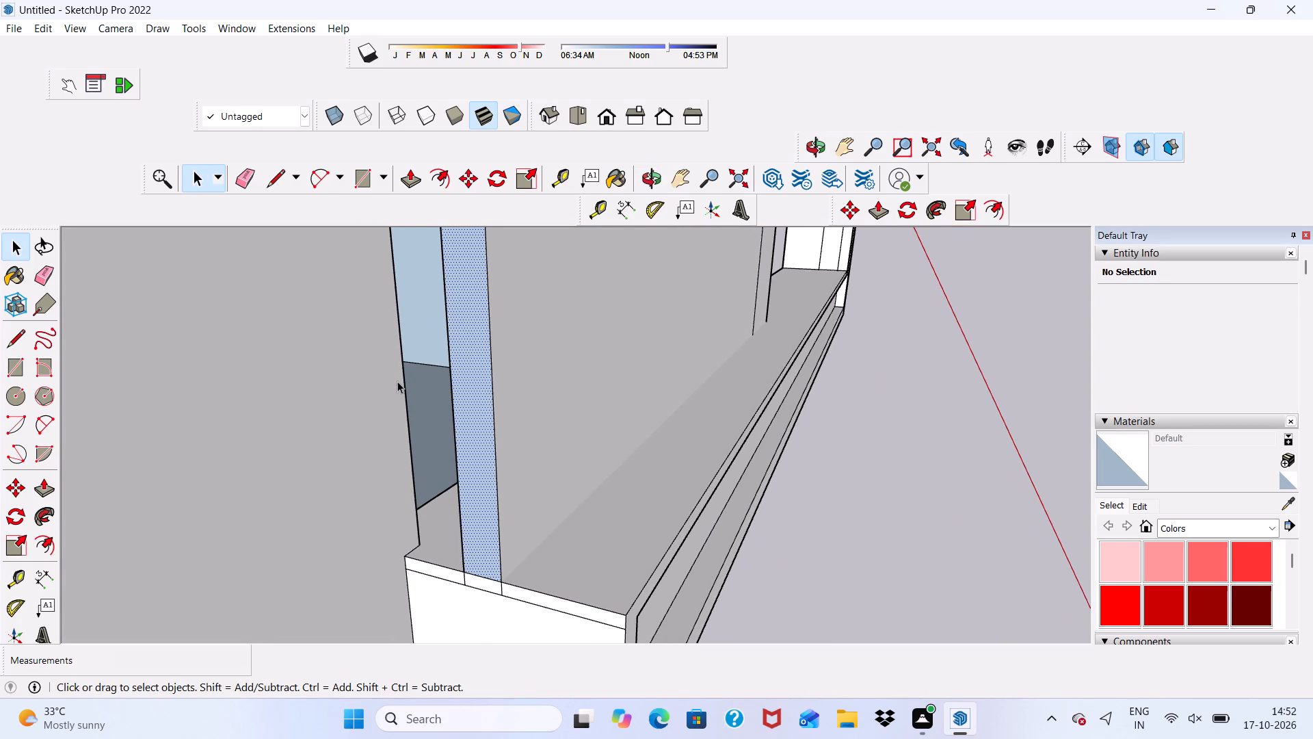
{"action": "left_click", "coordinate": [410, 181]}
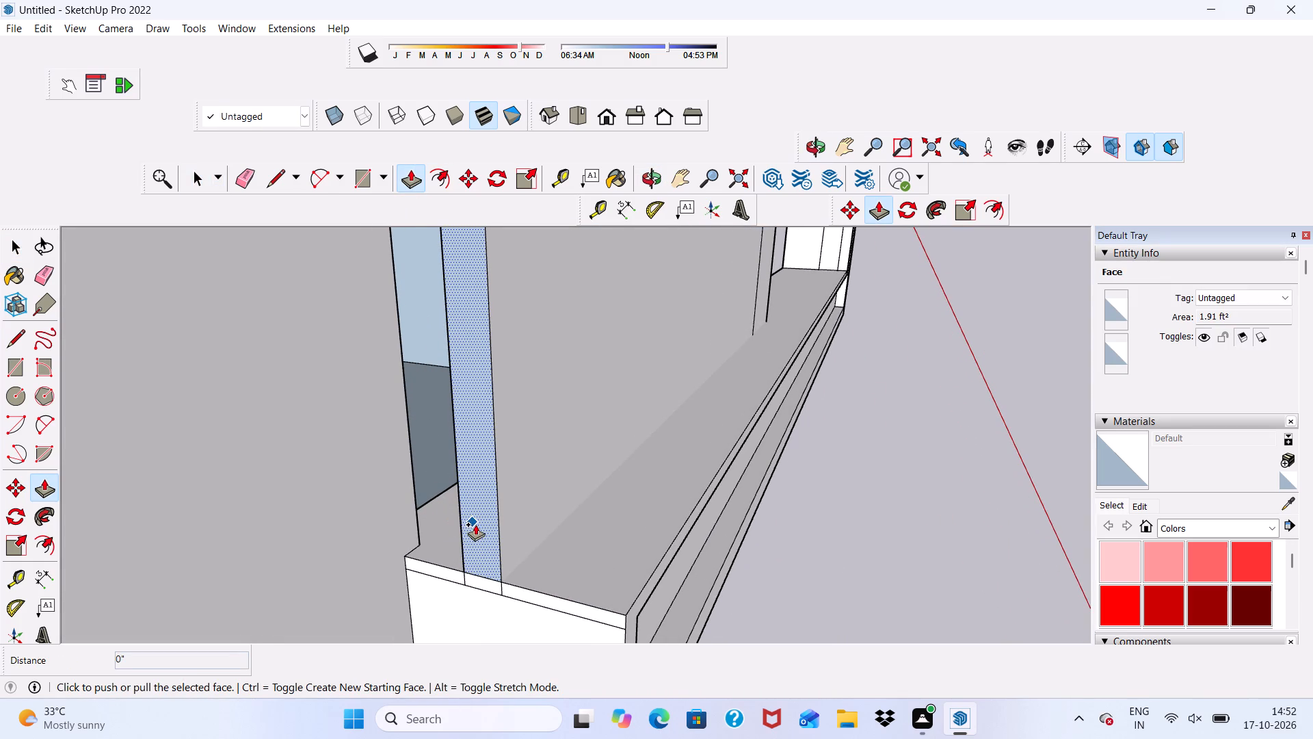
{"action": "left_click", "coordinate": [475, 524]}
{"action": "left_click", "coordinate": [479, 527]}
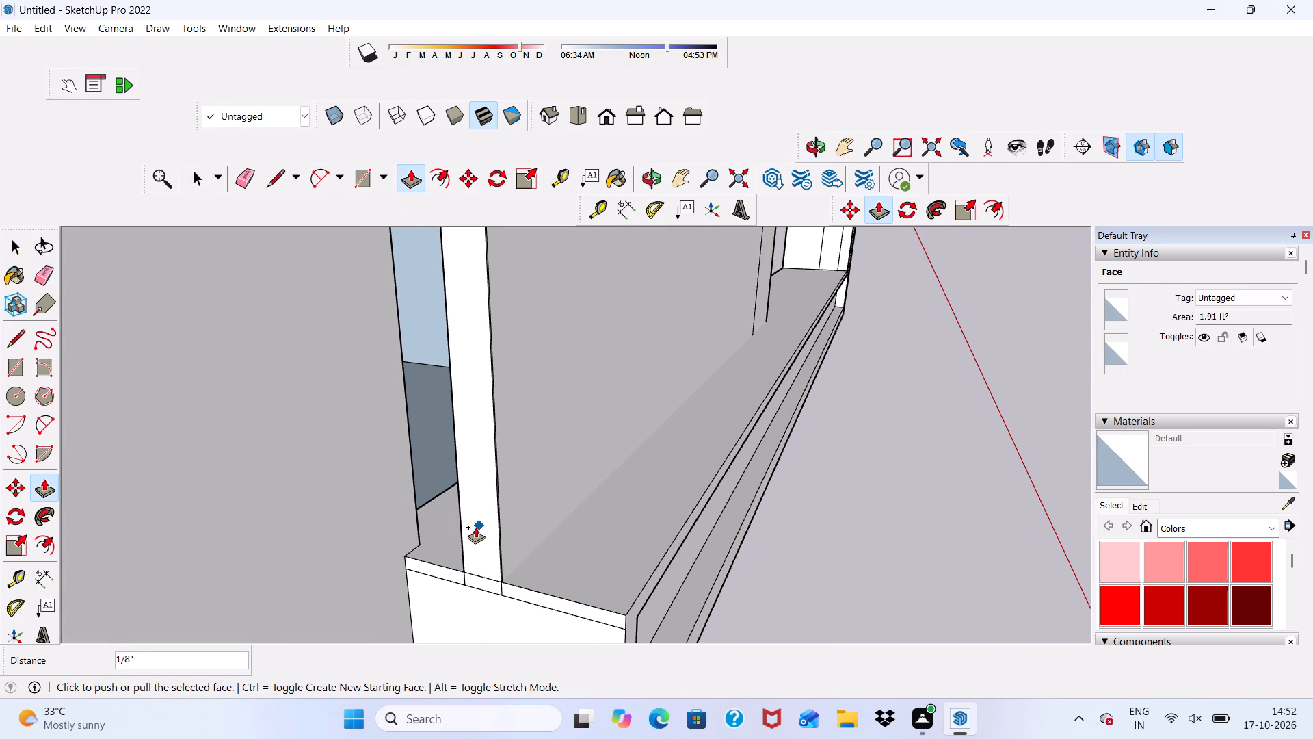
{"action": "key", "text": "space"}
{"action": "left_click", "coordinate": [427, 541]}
Examine the house from the front and from above, checking the tall wall's junction with the framed balconies.
{"action": "scroll", "coordinate": [319, 483], "scroll_direction": "down", "scroll_amount": 3}
{"action": "middle_click_drag", "start_coordinate": [527, 528], "coordinate": [393, 422]}
{"action": "scroll", "coordinate": [408, 301], "scroll_direction": "down", "scroll_amount": 5}
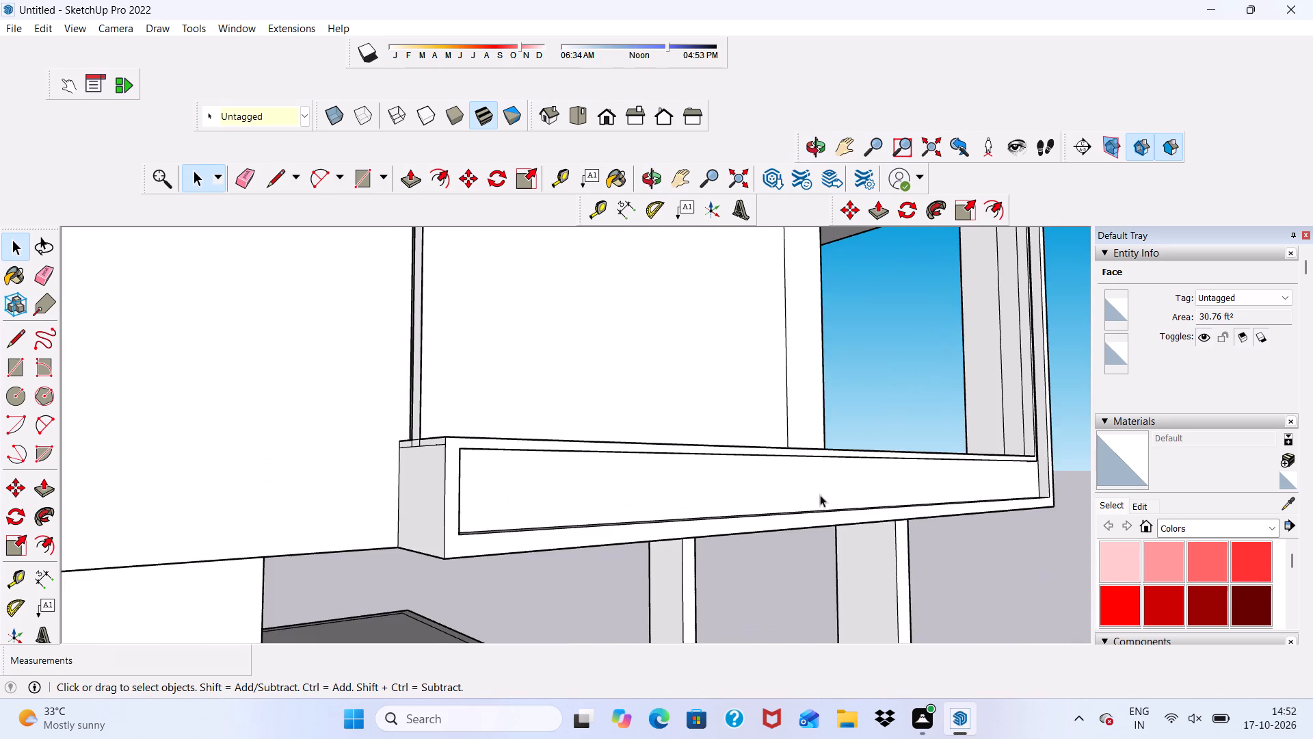
{"action": "scroll", "coordinate": [925, 420], "scroll_direction": "down", "scroll_amount": 4}
{"action": "left_click", "coordinate": [888, 335]}
{"action": "scroll", "coordinate": [303, 330], "scroll_direction": "down", "scroll_amount": 1}
{"action": "middle_click_drag", "start_coordinate": [303, 330], "coordinate": [475, 438]}
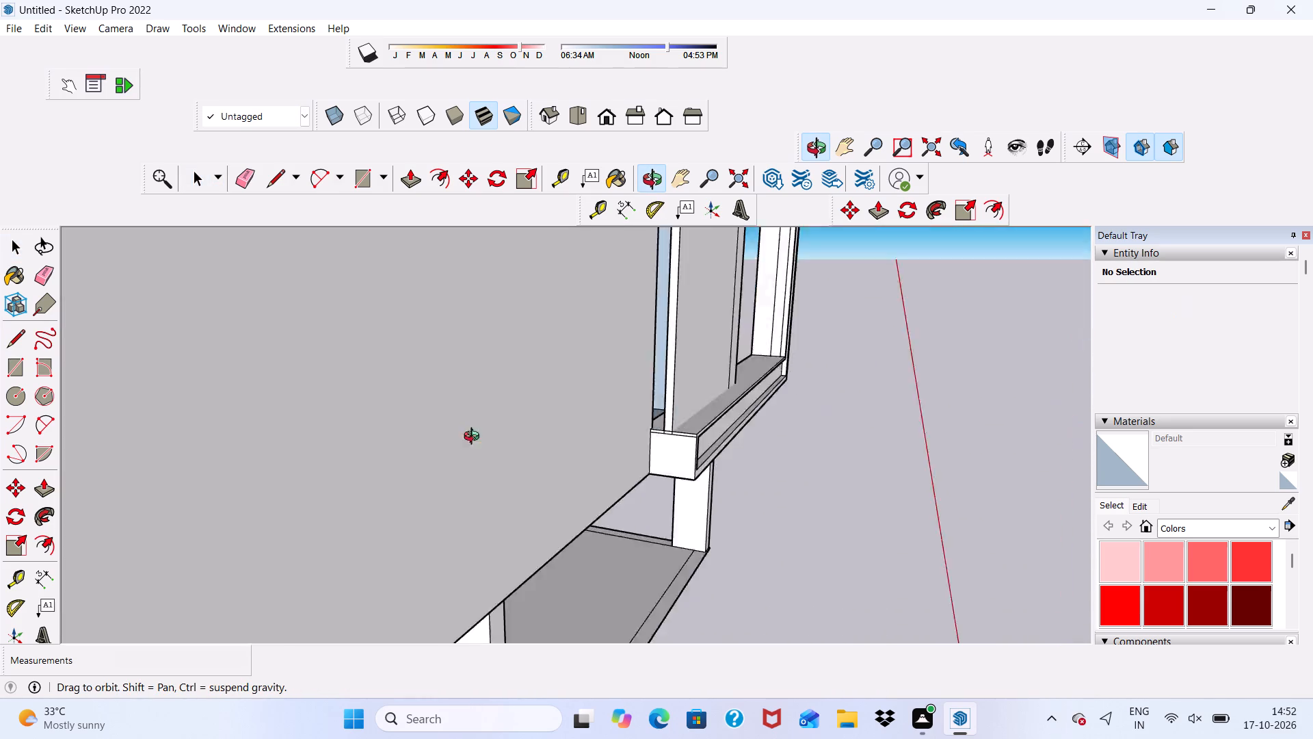
{"action": "middle_click_drag", "start_coordinate": [475, 438], "coordinate": [621, 454]}
{"action": "middle_click_drag", "start_coordinate": [557, 424], "coordinate": [434, 422]}
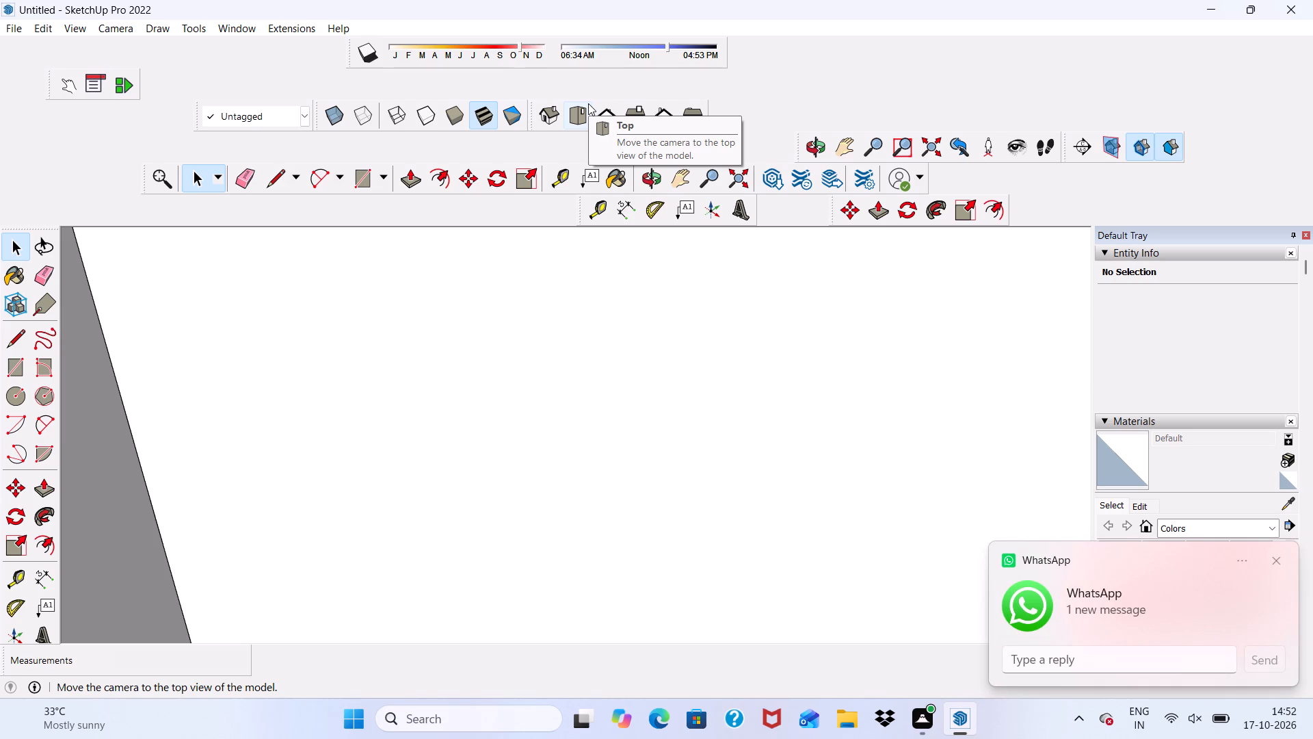
{"action": "scroll", "coordinate": [0, 410], "scroll_direction": "down", "scroll_amount": 4}
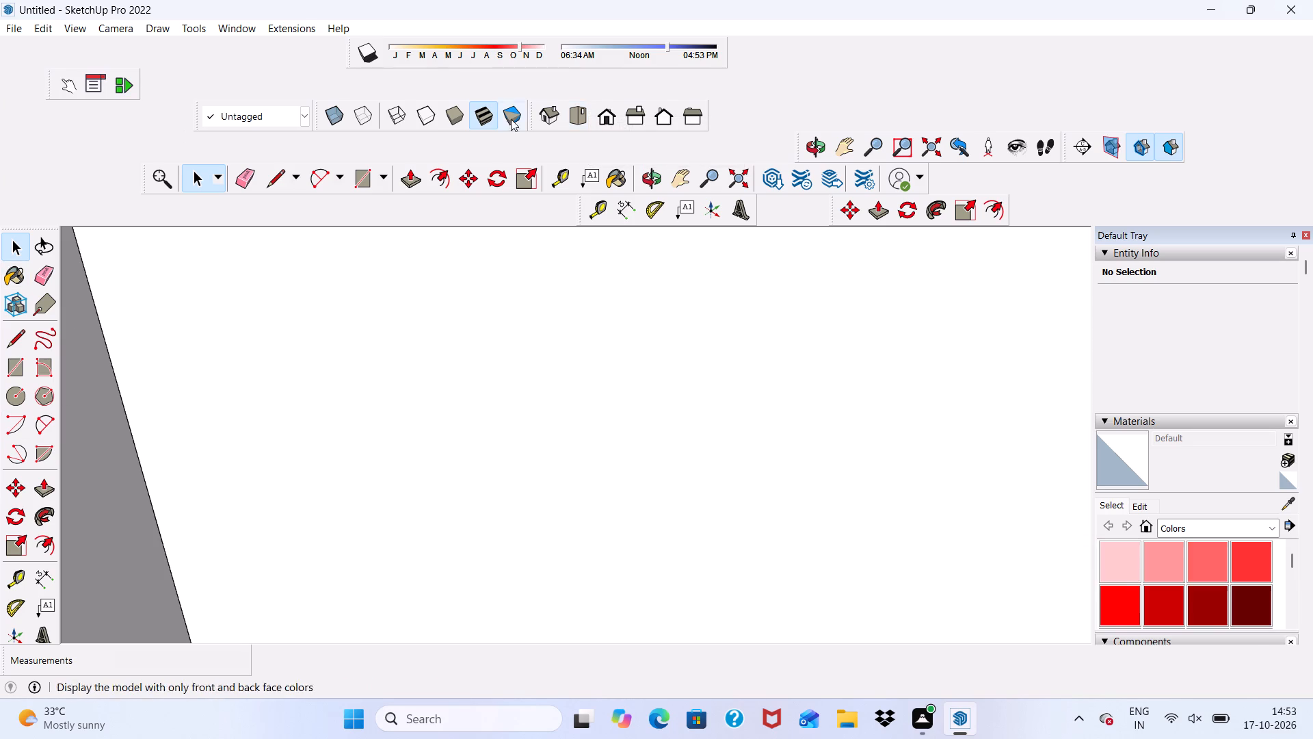
{"action": "left_click", "coordinate": [615, 117]}
{"action": "scroll", "coordinate": [509, 313], "scroll_direction": "down", "scroll_amount": 10}
{"action": "scroll", "coordinate": [417, 217], "scroll_direction": "up", "scroll_amount": 2}
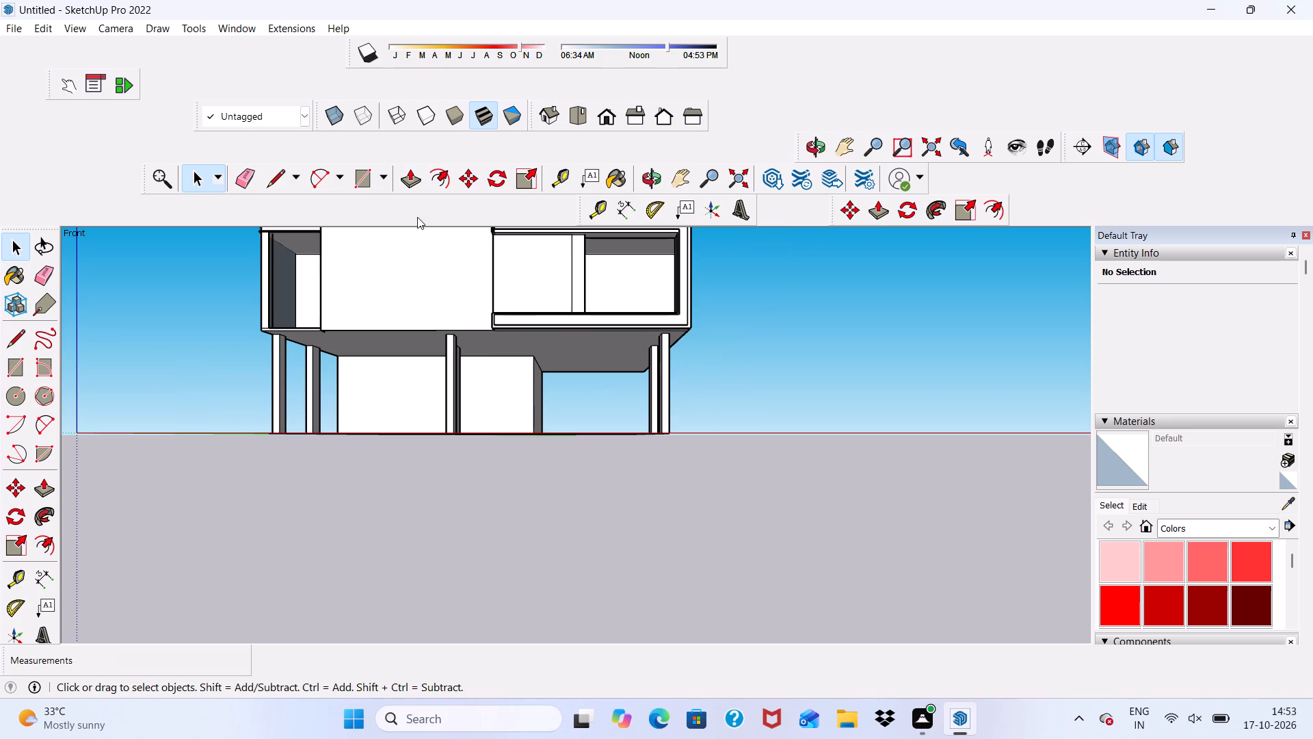
{"action": "scroll", "coordinate": [417, 217], "scroll_direction": "up", "scroll_amount": 4}
{"action": "scroll", "coordinate": [430, 245], "scroll_direction": "down", "scroll_amount": 2}
{"action": "scroll", "coordinate": [457, 300], "scroll_direction": "up", "scroll_amount": 4}
{"action": "scroll", "coordinate": [437, 289], "scroll_direction": "down", "scroll_amount": 4}
{"action": "middle_click_drag", "start_coordinate": [445, 309], "coordinate": [514, 374]}
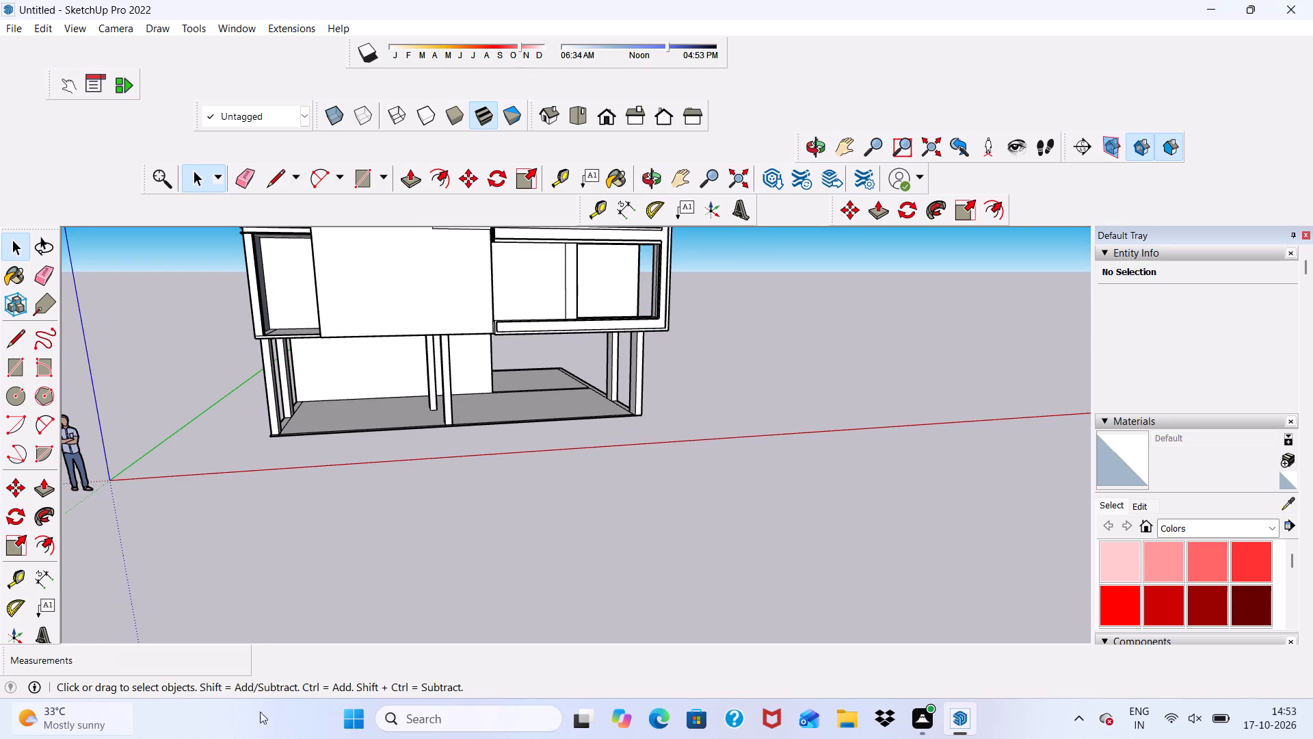
{"action": "scroll", "coordinate": [265, 575], "scroll_direction": "up", "scroll_amount": 1}
{"action": "scroll", "coordinate": [306, 541], "scroll_direction": "down", "scroll_amount": 9}
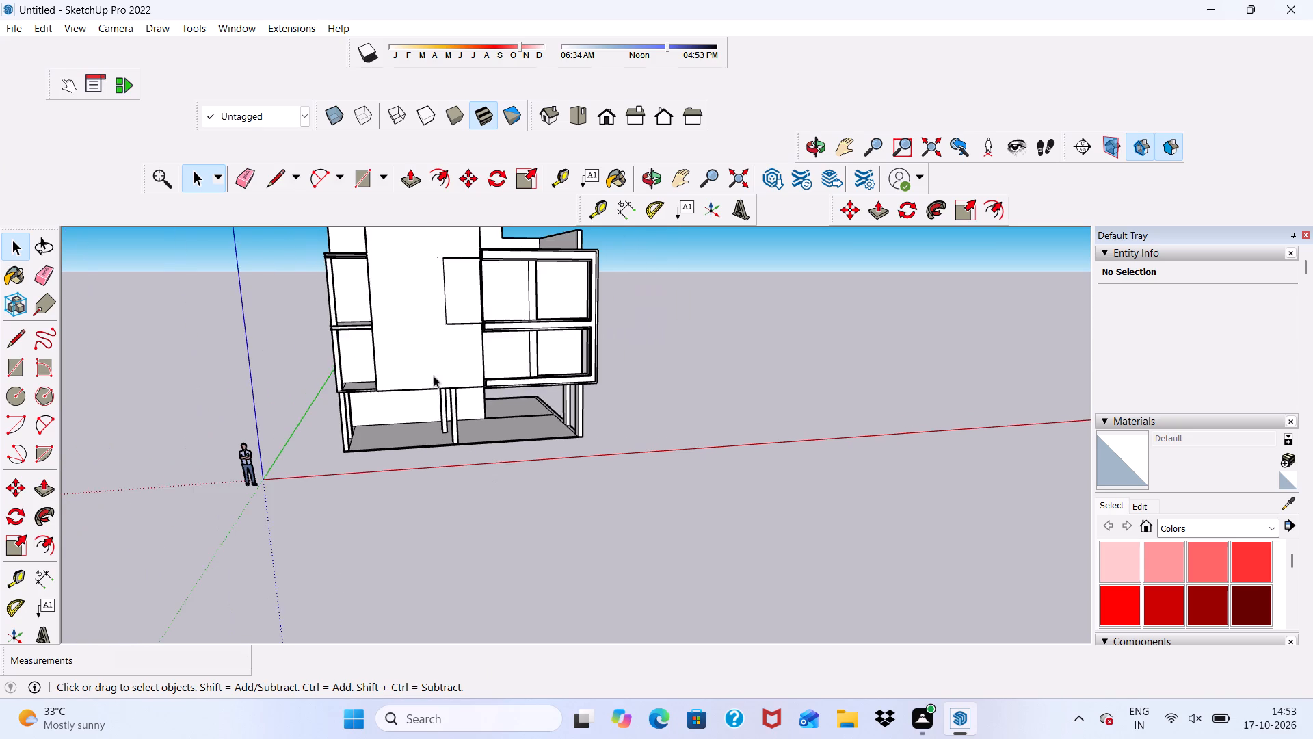
{"action": "middle_click_drag", "start_coordinate": [351, 261], "coordinate": [589, 337]}
{"action": "scroll", "coordinate": [501, 354], "scroll_direction": "up", "scroll_amount": 6}
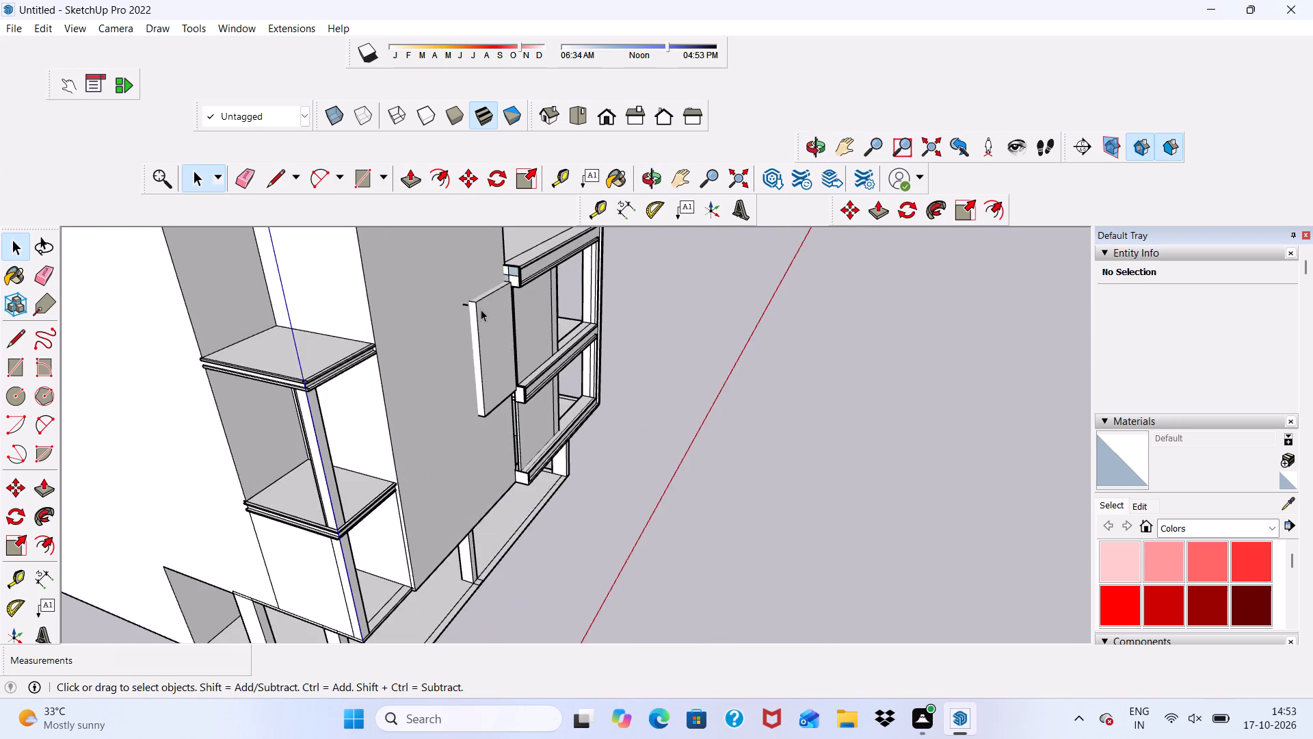
{"action": "scroll", "coordinate": [481, 309], "scroll_direction": "up", "scroll_amount": 2}
{"action": "scroll", "coordinate": [481, 313], "scroll_direction": "down", "scroll_amount": 13}
{"action": "middle_click_drag", "start_coordinate": [525, 255], "coordinate": [412, 230]}
{"action": "scroll", "coordinate": [457, 278], "scroll_direction": "up", "scroll_amount": 7}
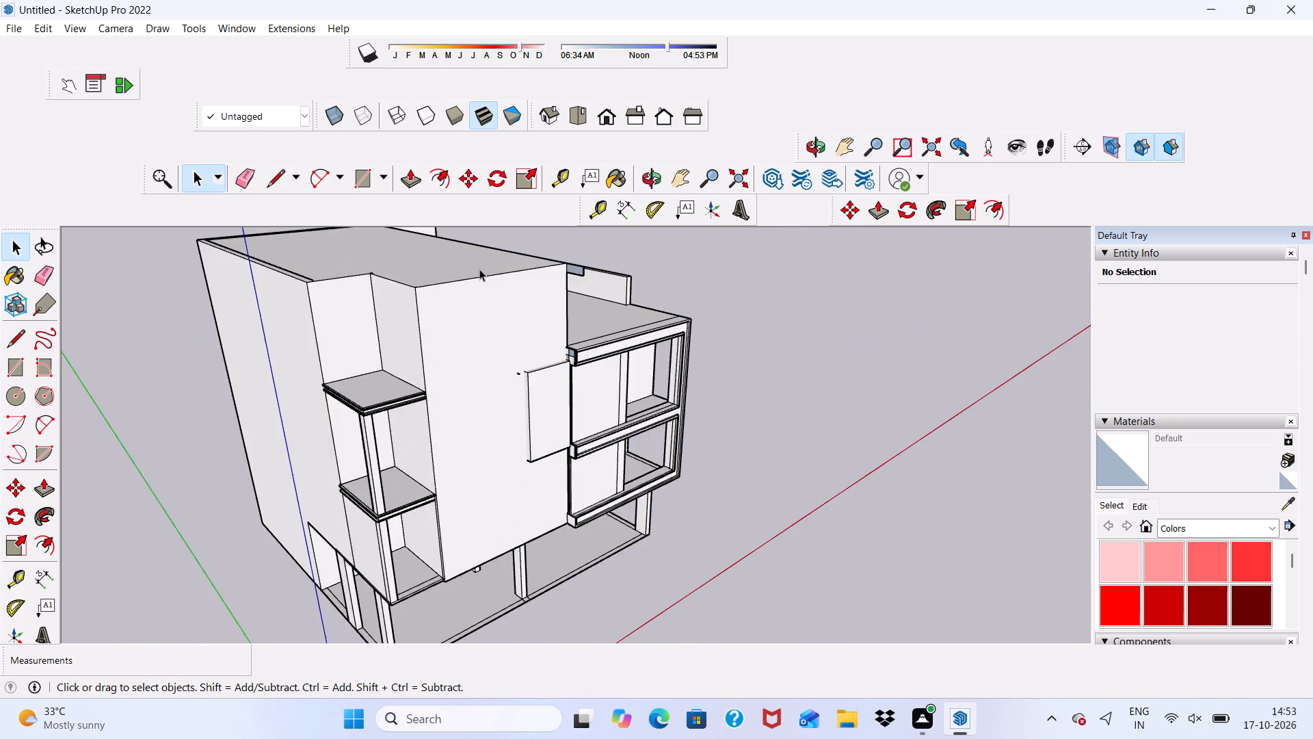
{"action": "scroll", "coordinate": [479, 269], "scroll_direction": "up", "scroll_amount": 5}
{"action": "scroll", "coordinate": [672, 248], "scroll_direction": "down", "scroll_amount": 2}
{"action": "middle_click_drag", "start_coordinate": [648, 259], "coordinate": [546, 320]}
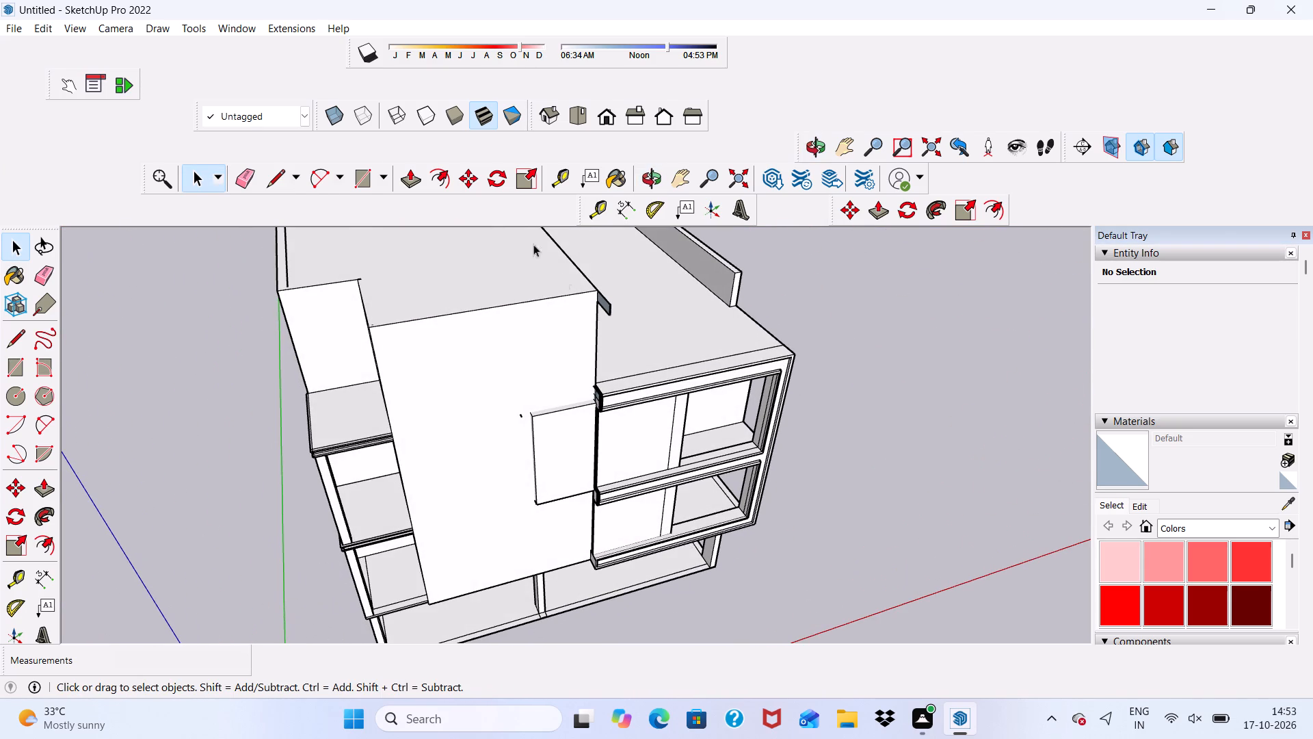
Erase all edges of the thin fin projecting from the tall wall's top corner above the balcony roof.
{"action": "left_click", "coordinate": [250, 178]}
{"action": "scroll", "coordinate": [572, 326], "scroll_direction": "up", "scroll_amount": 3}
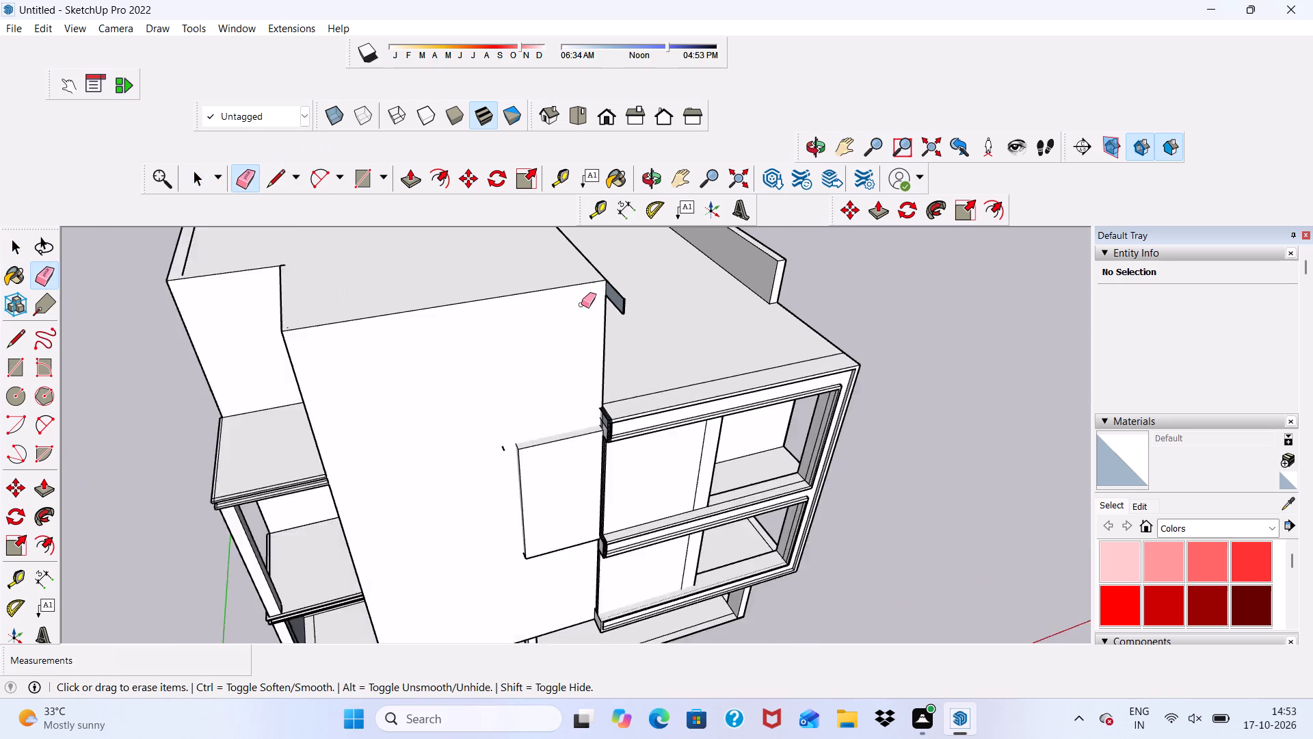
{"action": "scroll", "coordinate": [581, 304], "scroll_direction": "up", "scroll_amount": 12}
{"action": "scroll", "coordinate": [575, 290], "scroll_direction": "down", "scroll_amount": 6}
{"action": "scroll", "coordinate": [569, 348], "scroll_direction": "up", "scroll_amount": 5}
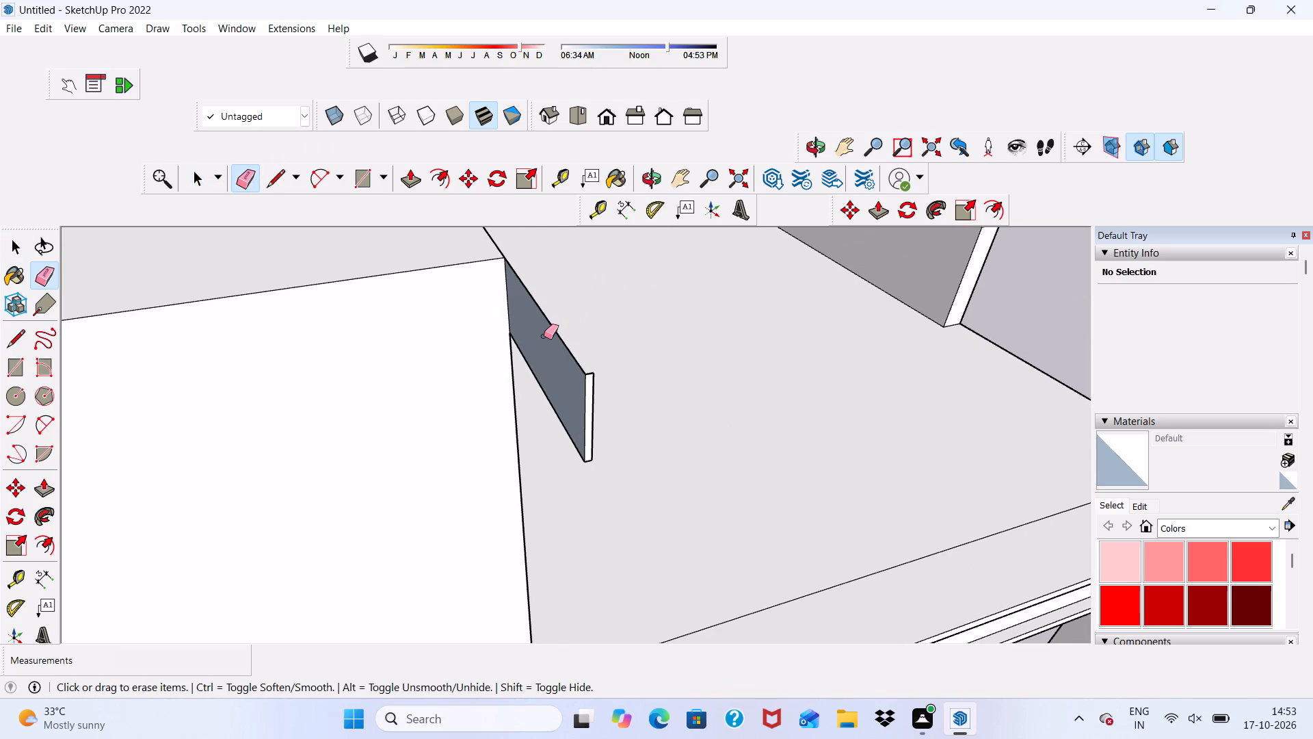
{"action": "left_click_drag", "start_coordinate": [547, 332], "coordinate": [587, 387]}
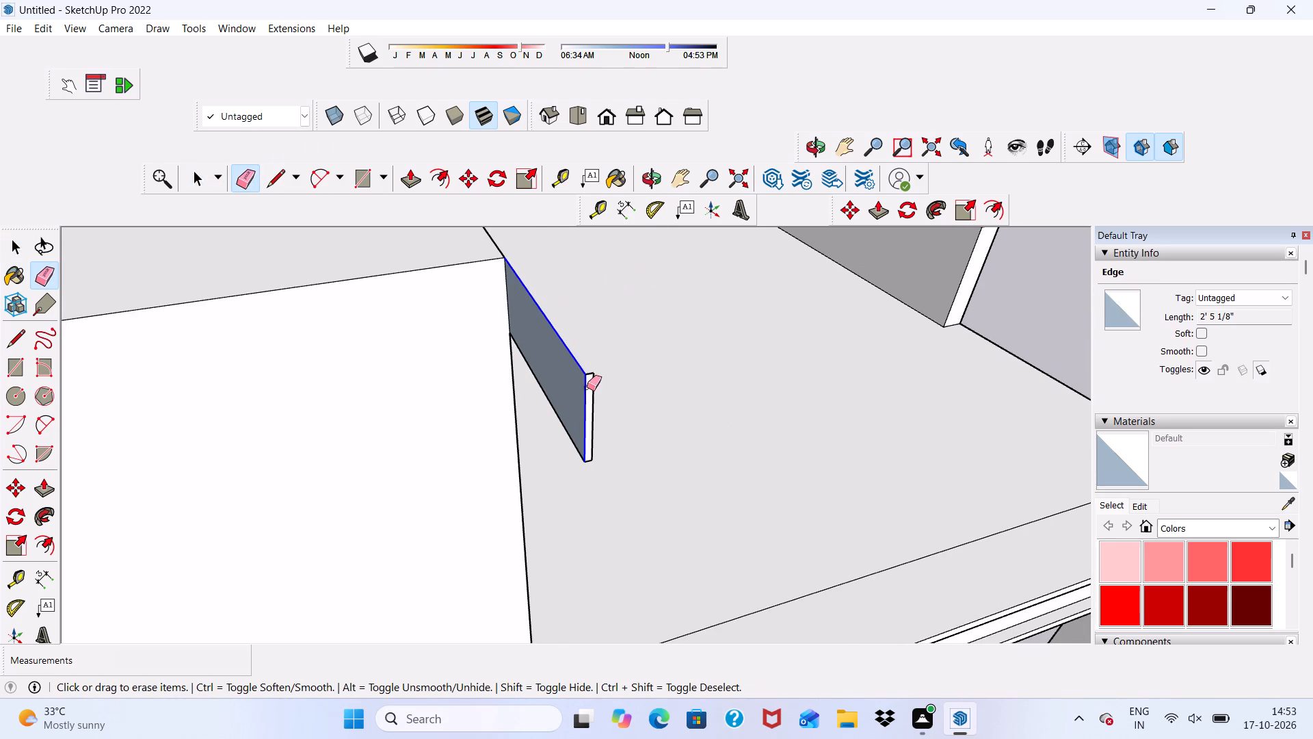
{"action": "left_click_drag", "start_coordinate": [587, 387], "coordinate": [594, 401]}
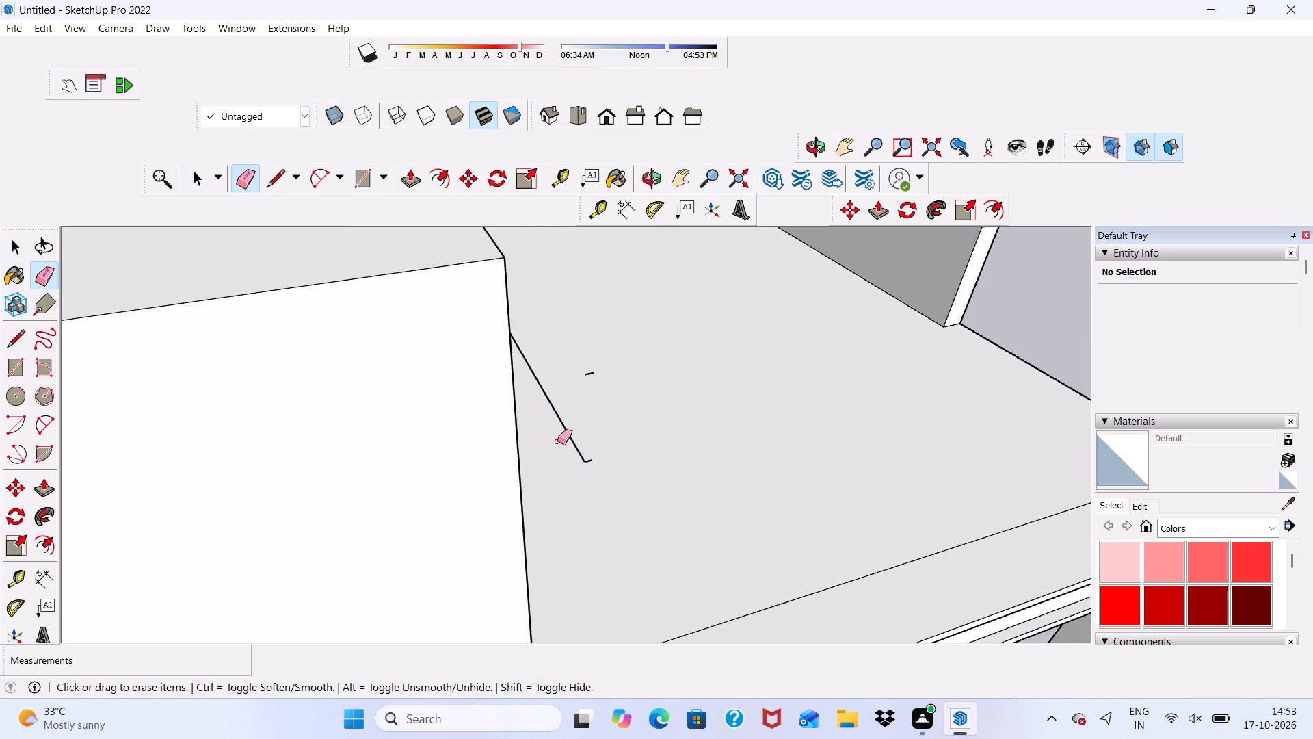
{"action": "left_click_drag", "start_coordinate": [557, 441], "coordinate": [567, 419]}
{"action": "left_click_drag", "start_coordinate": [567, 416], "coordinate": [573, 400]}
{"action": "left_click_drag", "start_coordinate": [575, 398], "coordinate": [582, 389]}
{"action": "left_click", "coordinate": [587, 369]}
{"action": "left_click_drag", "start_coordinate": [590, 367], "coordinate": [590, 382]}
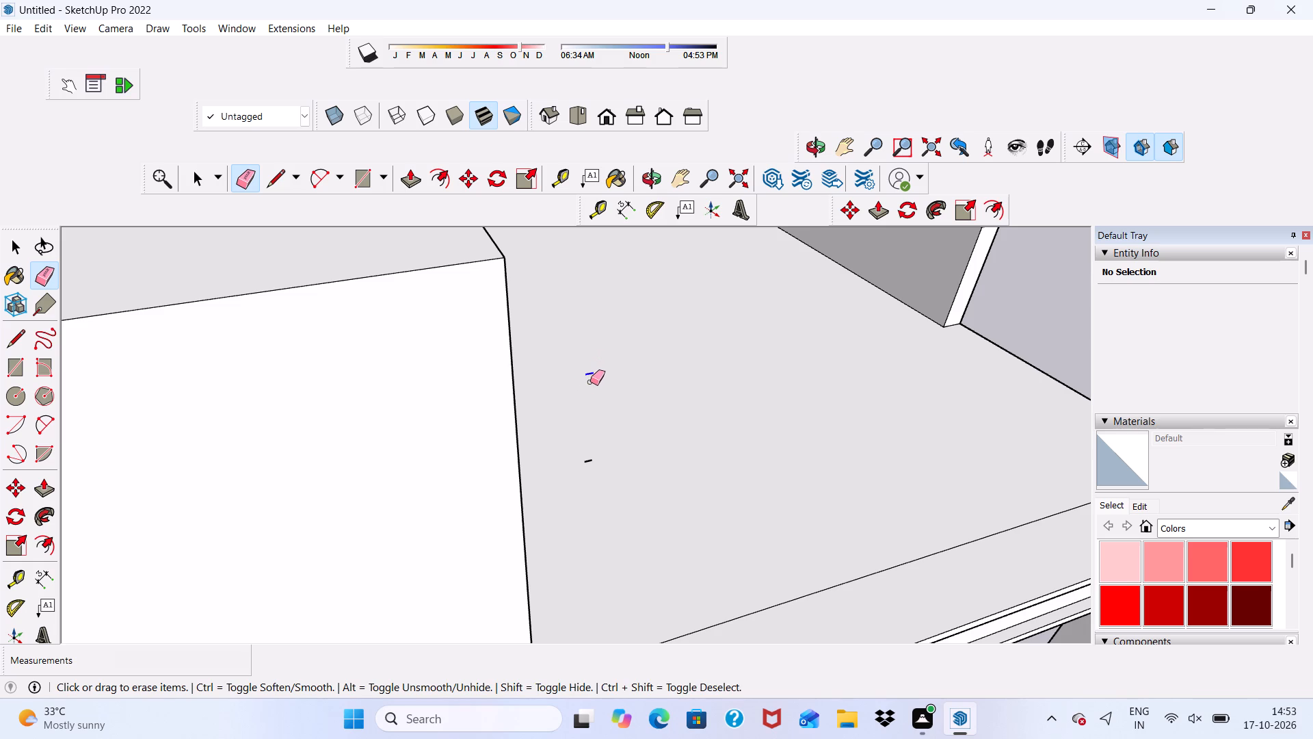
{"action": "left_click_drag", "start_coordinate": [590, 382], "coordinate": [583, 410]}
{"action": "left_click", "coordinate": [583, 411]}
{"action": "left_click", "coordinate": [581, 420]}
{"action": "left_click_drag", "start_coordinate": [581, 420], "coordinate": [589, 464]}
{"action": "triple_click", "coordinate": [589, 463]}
Undo the fin erasure, push/pull and earlier edge cleanup, back to the full-height strip along the tall wall's balcony-side edge.
{"action": "scroll", "coordinate": [544, 341], "scroll_direction": "down", "scroll_amount": 13}
{"action": "middle_click_drag", "start_coordinate": [633, 391], "coordinate": [762, 365]}
{"action": "scroll", "coordinate": [547, 426], "scroll_direction": "up", "scroll_amount": 7}
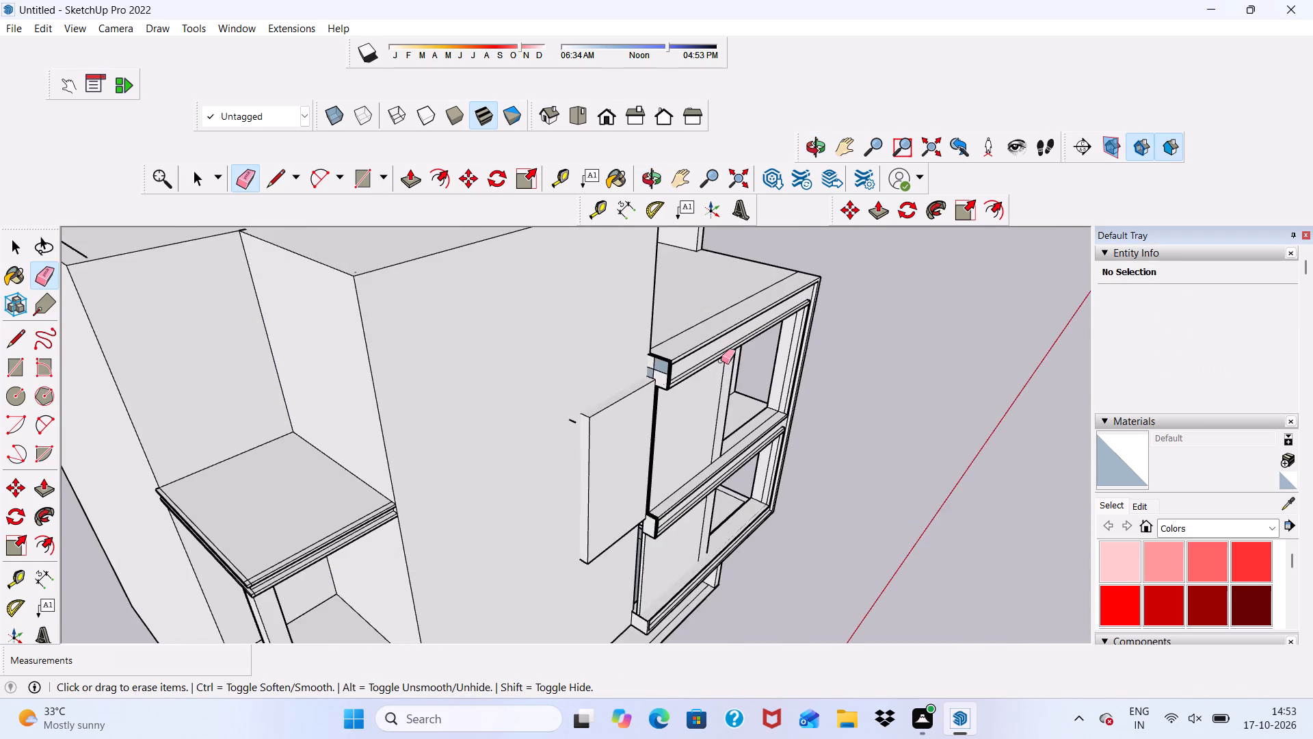
{"action": "middle_click_drag", "start_coordinate": [679, 406], "coordinate": [295, 289]}
{"action": "key", "text": "space"}
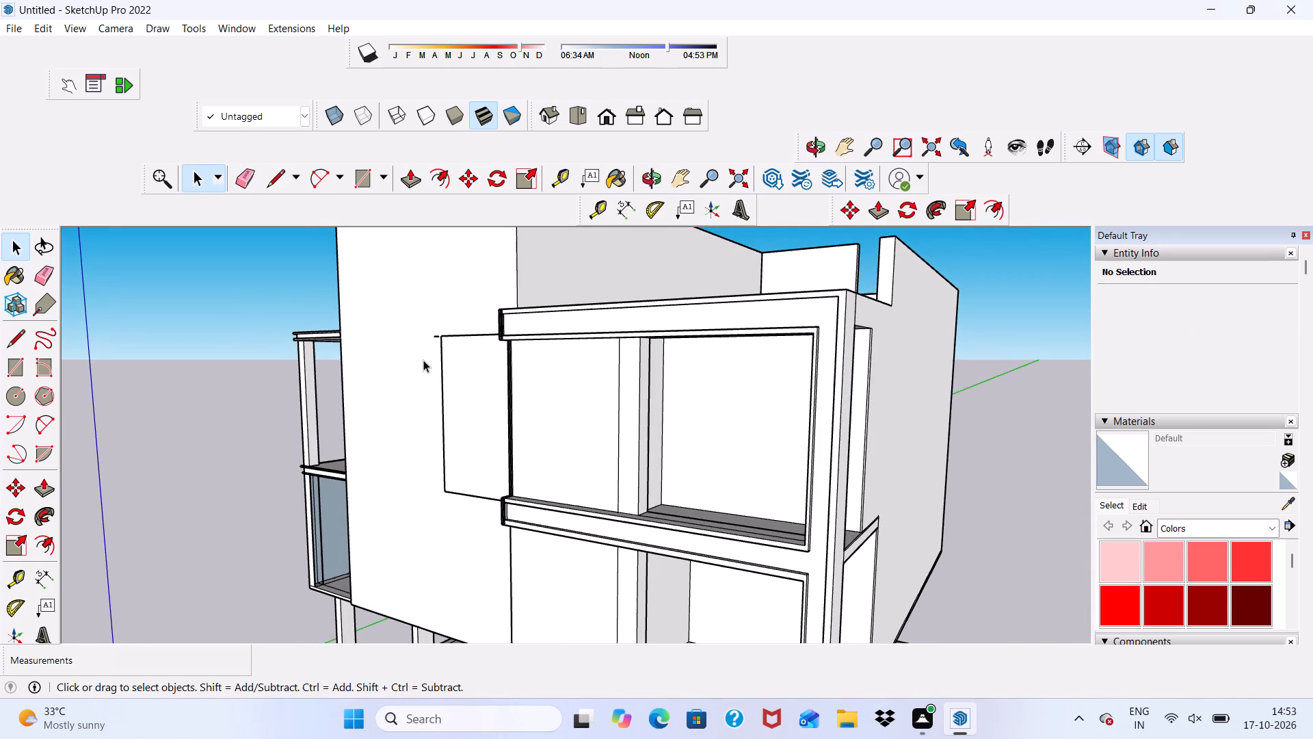
{"action": "middle_click_drag", "start_coordinate": [380, 393], "coordinate": [646, 349]}
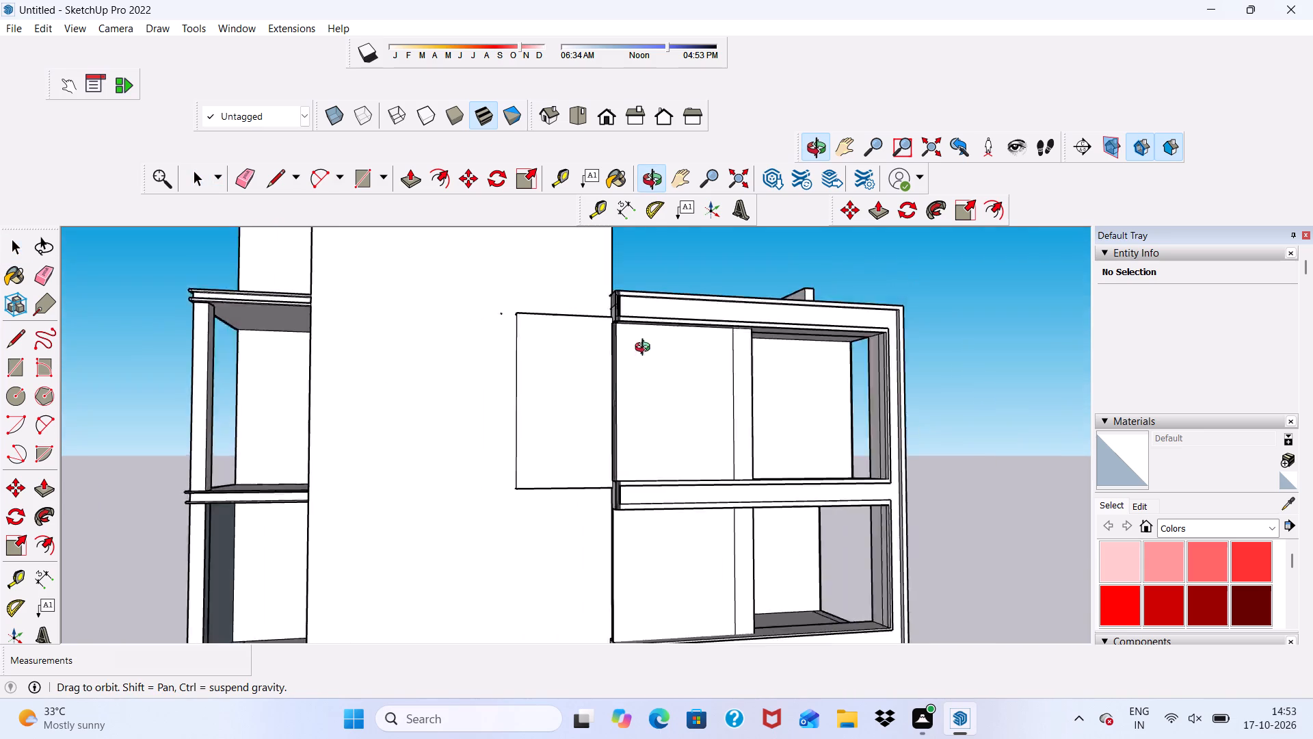
{"action": "middle_click_drag", "start_coordinate": [646, 349], "coordinate": [451, 347]}
{"action": "key", "text": "ctrl+z"}
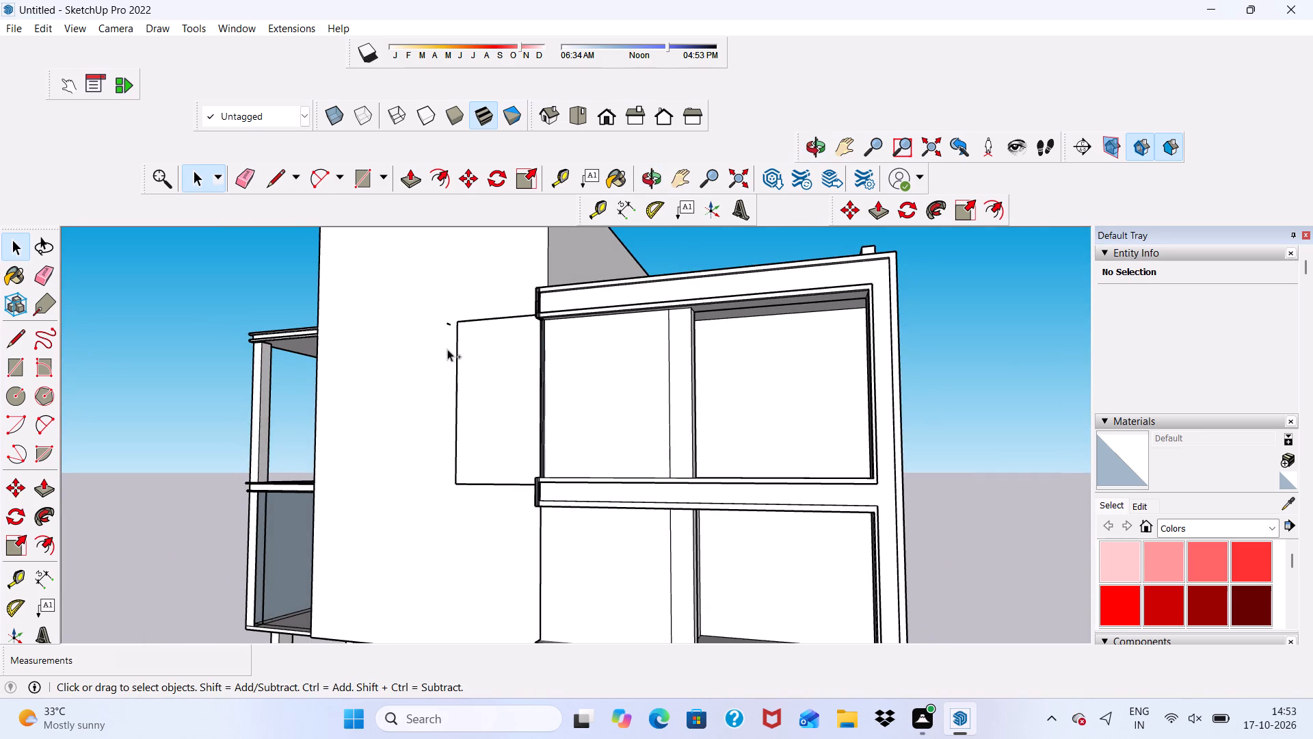
{"action": "left_click", "coordinate": [395, 382], "text": "ctrl"}
{"action": "key", "text": "ctrl+z"}
{"action": "key", "text": "ctrl+z"}
{"action": "key", "text": "ctrl+z"}
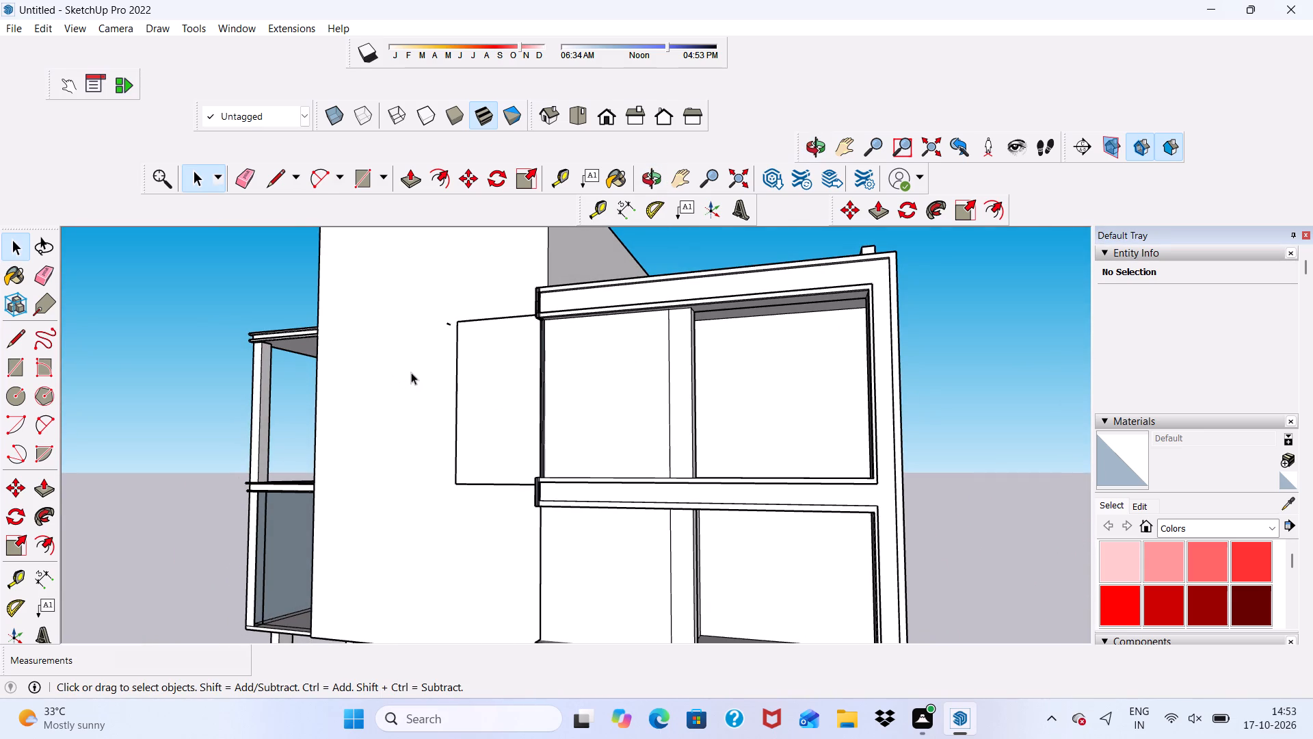
{"action": "key", "text": "ctrl+z"}
{"action": "left_click", "coordinate": [411, 372]}
{"action": "key", "text": "ctrl+z"}
{"action": "key", "text": "ctrl+z"}
{"action": "key", "text": "ctrl+z"}
{"action": "key", "text": "ctrl+z"}
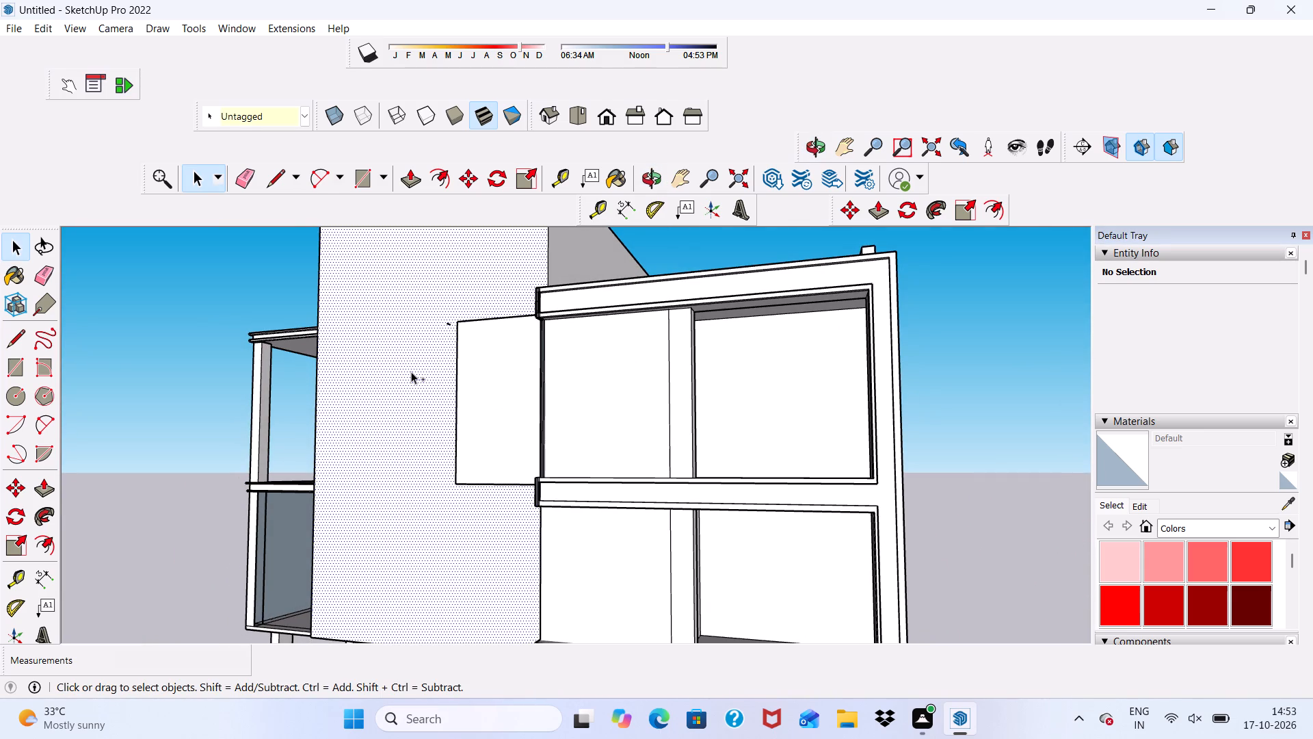
{"action": "left_click", "coordinate": [411, 372]}
{"action": "key", "text": "ctrl+z"}
{"action": "key", "text": "ctrl+z"}
{"action": "key", "text": "ctrl+z"}
{"action": "key", "text": "ctrl+z"}
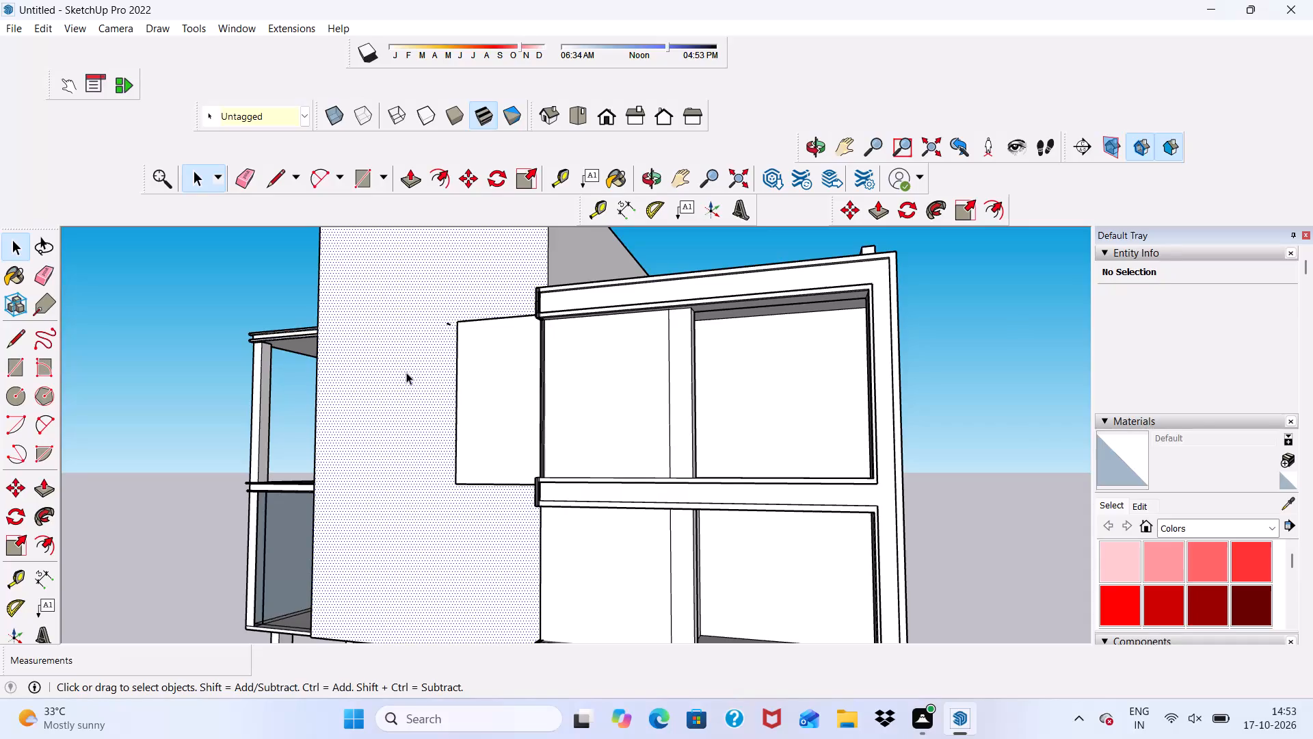
{"action": "key", "text": "ctrl+z"}
{"action": "key", "text": "ctrl+z"}
{"action": "key", "text": "ctrl+z"}
{"action": "key", "text": "ctrl+z"}
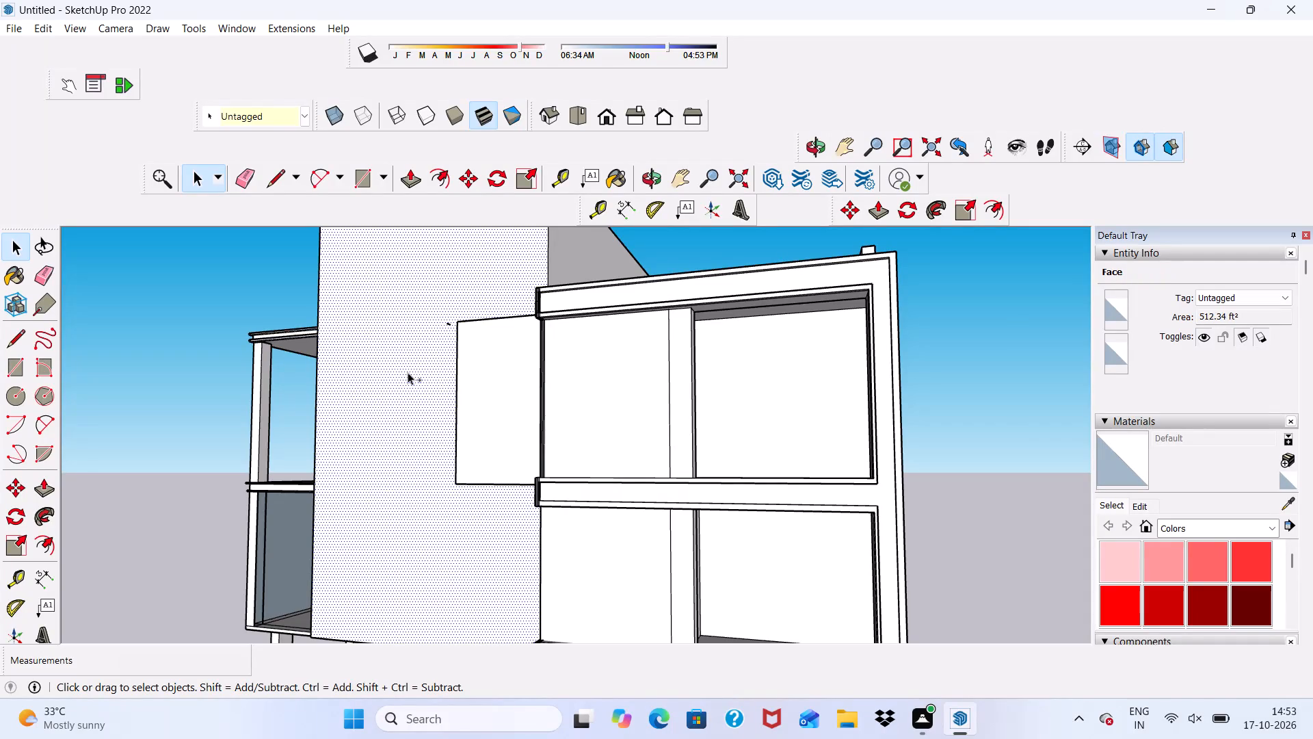
{"action": "key", "text": "ctrl+z"}
{"action": "key", "text": "ctrl+z"}
{"action": "key", "text": "ctrl+z"}
{"action": "key", "text": "ctrl+z"}
{"action": "key", "text": "ctrl+z"}
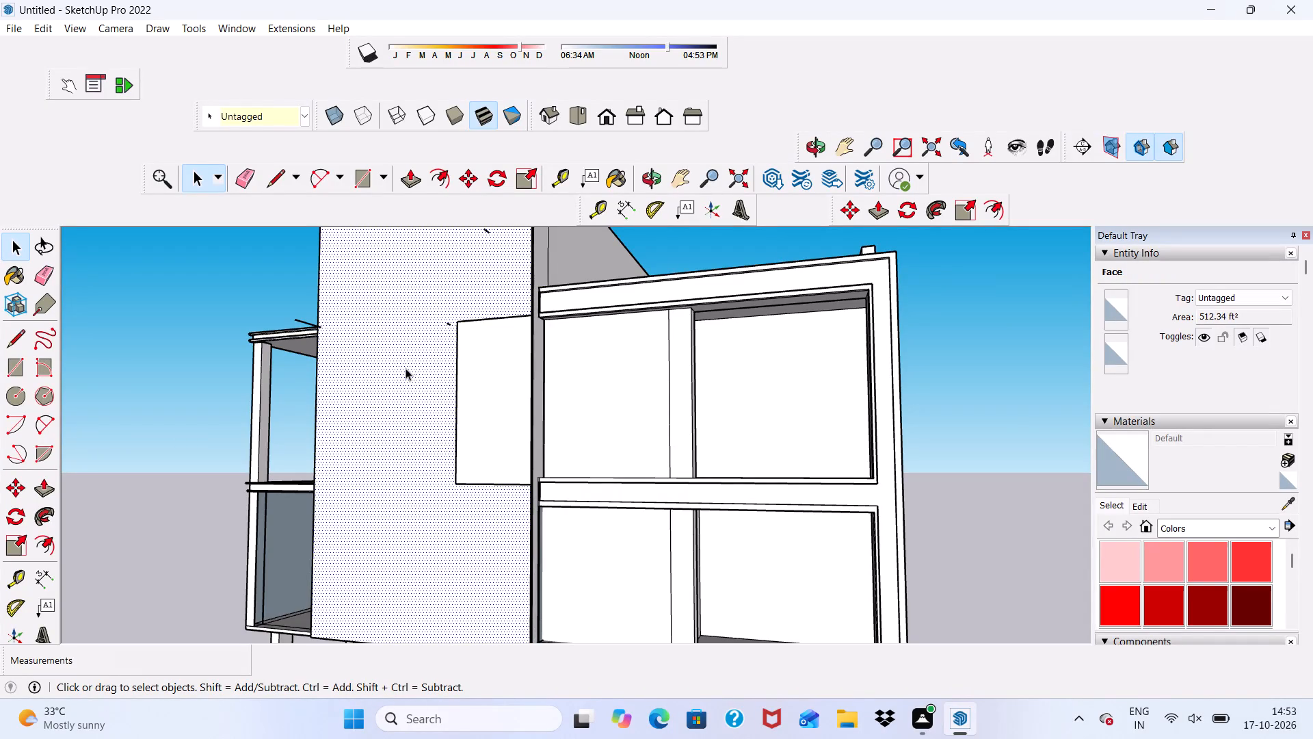
{"action": "key", "text": "ctrl+z"}
{"action": "key", "text": "ctrl+z"}
{"action": "key", "text": "ctrl+z"}
Erase the stray short edges on the tall wall's front face beside the left balcony, above the small panel and higher up.
{"action": "scroll", "coordinate": [406, 368], "scroll_direction": "up", "scroll_amount": 1}
{"action": "middle_click_drag", "start_coordinate": [406, 368], "coordinate": [735, 411]}
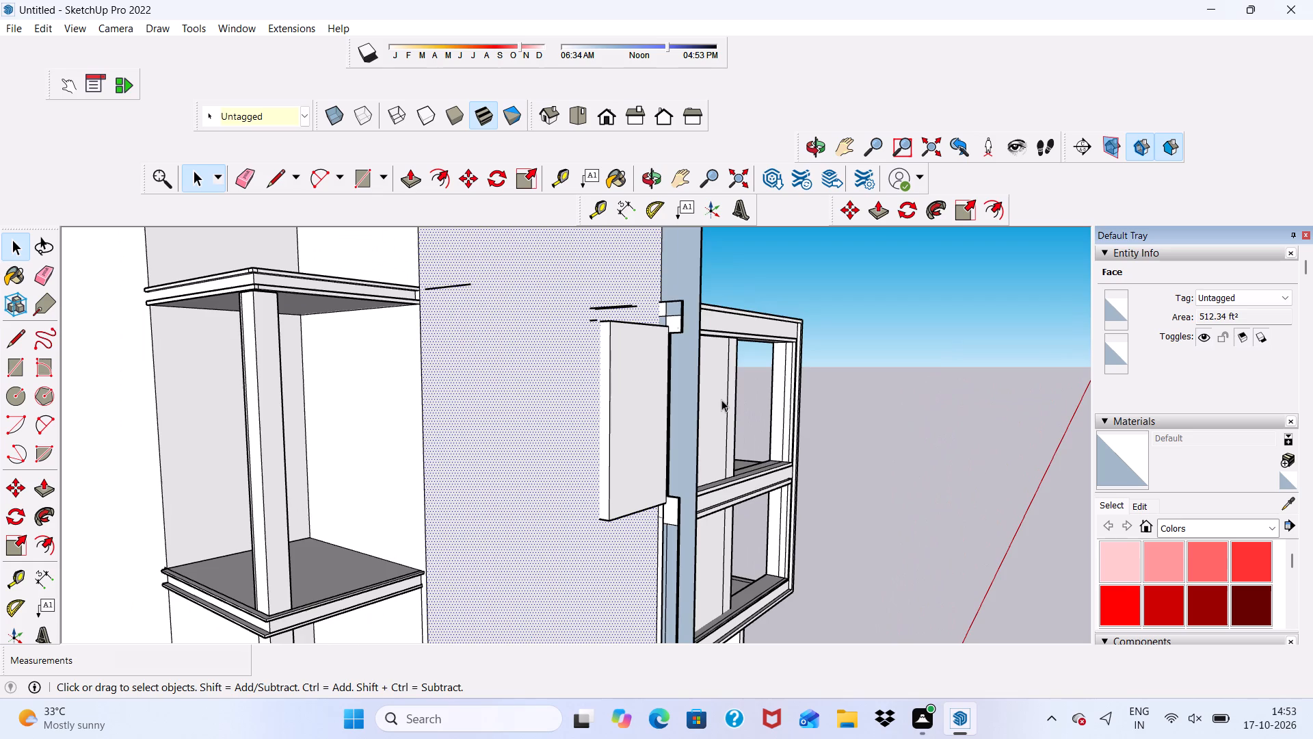
{"action": "scroll", "coordinate": [622, 400], "scroll_direction": "down", "scroll_amount": 5}
{"action": "middle_click_drag", "start_coordinate": [620, 419], "coordinate": [533, 471]}
{"action": "scroll", "coordinate": [533, 471], "scroll_direction": "down", "scroll_amount": 1}
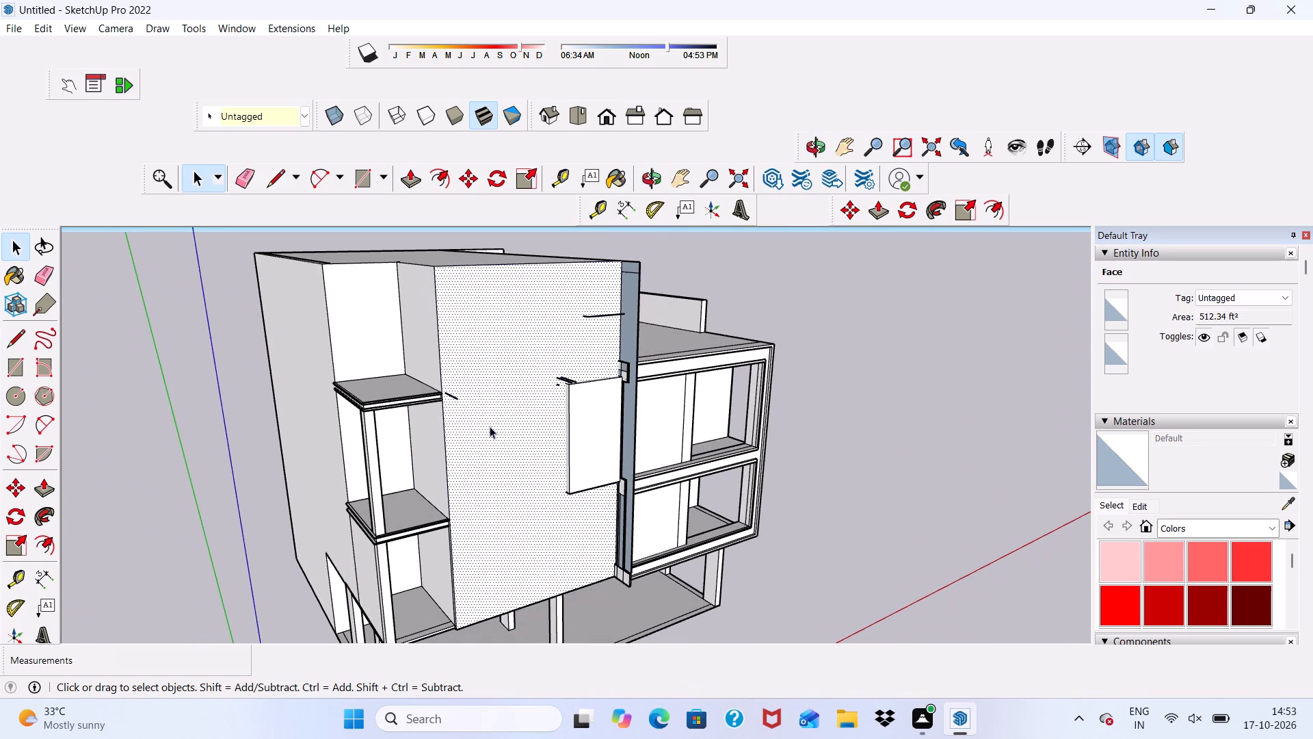
{"action": "left_click", "coordinate": [237, 177]}
{"action": "scroll", "coordinate": [483, 421], "scroll_direction": "up", "scroll_amount": 2}
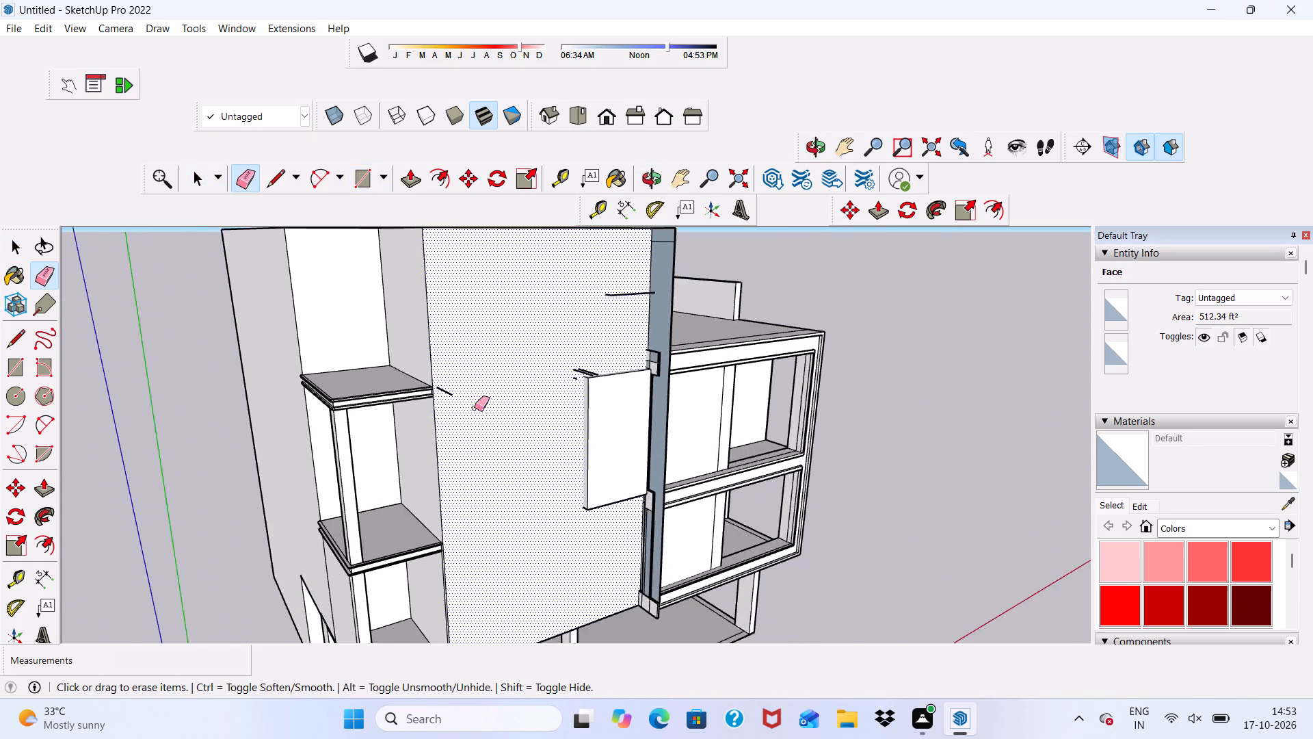
{"action": "scroll", "coordinate": [475, 408], "scroll_direction": "up", "scroll_amount": 3}
{"action": "left_click", "coordinate": [444, 386]}
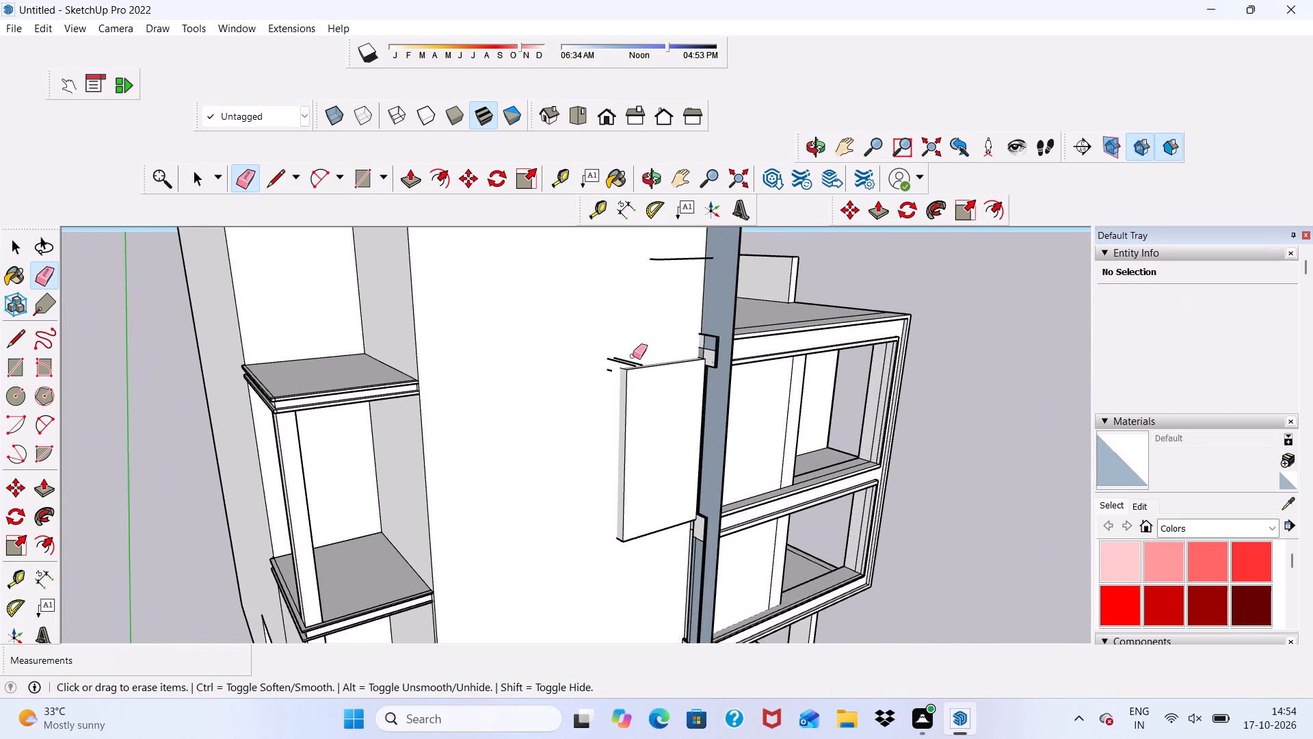
{"action": "left_click_drag", "start_coordinate": [632, 356], "coordinate": [609, 372]}
{"action": "left_click_drag", "start_coordinate": [676, 257], "coordinate": [678, 258]}
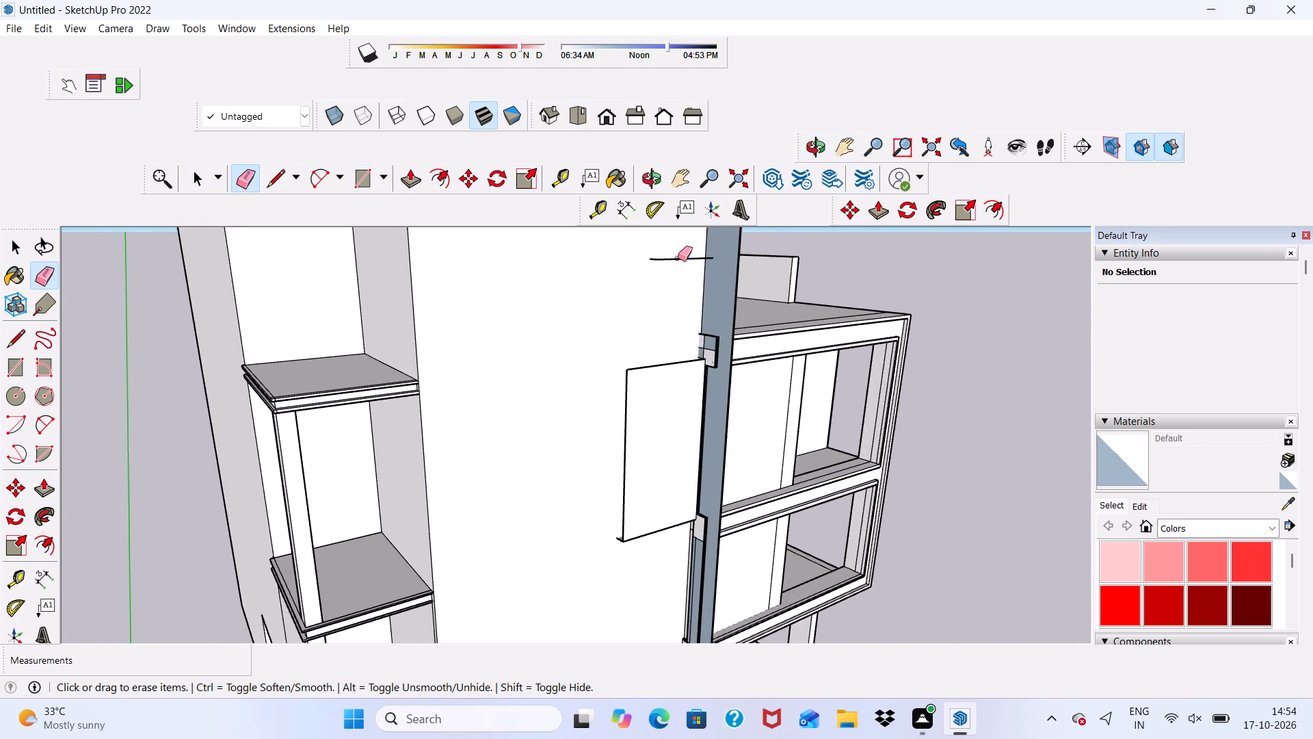
{"action": "left_click_drag", "start_coordinate": [678, 258], "coordinate": [678, 266]}
Erase the rectangular panel on the tall wall beside the framed balconies, along with its projecting bottom strip.
{"action": "scroll", "coordinate": [674, 382], "scroll_direction": "up", "scroll_amount": 4}
{"action": "key", "text": "space"}
{"action": "scroll", "coordinate": [604, 434], "scroll_direction": "down", "scroll_amount": 1}
{"action": "middle_click_drag", "start_coordinate": [594, 439], "coordinate": [707, 409]}
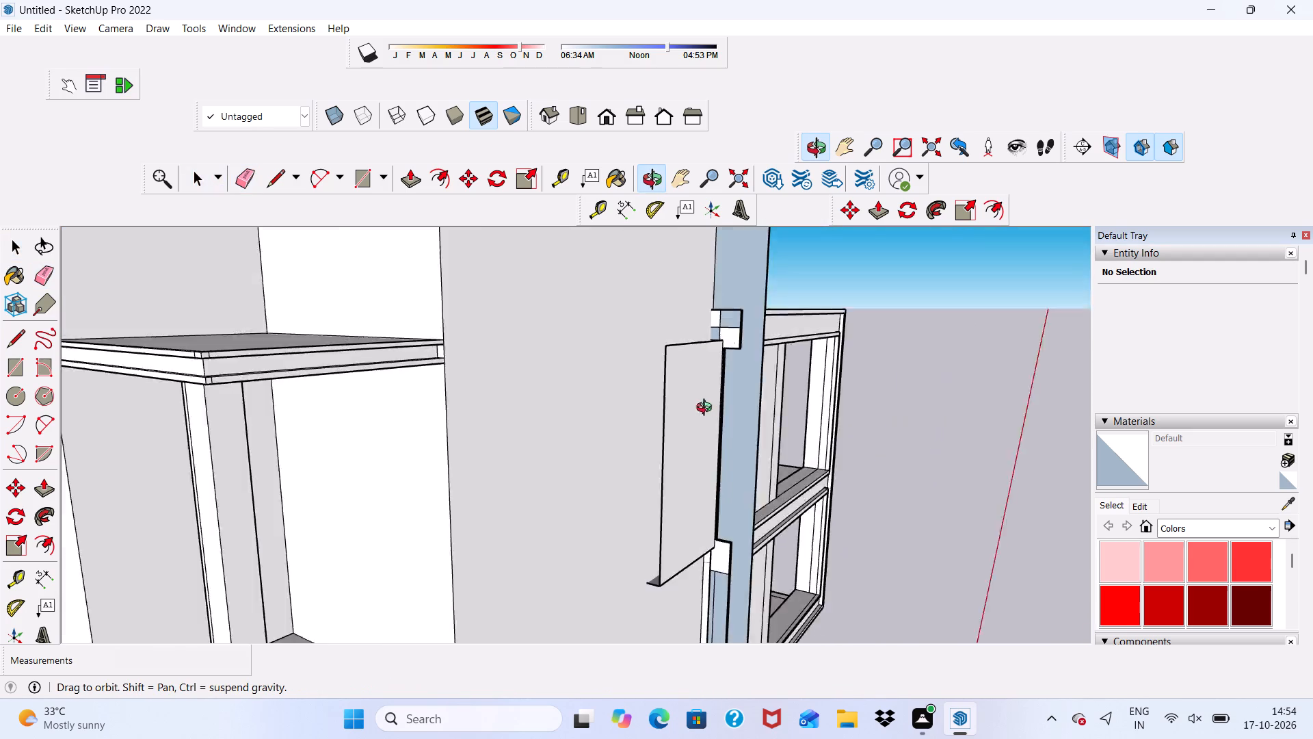
{"action": "middle_click_drag", "start_coordinate": [707, 409], "coordinate": [755, 440]}
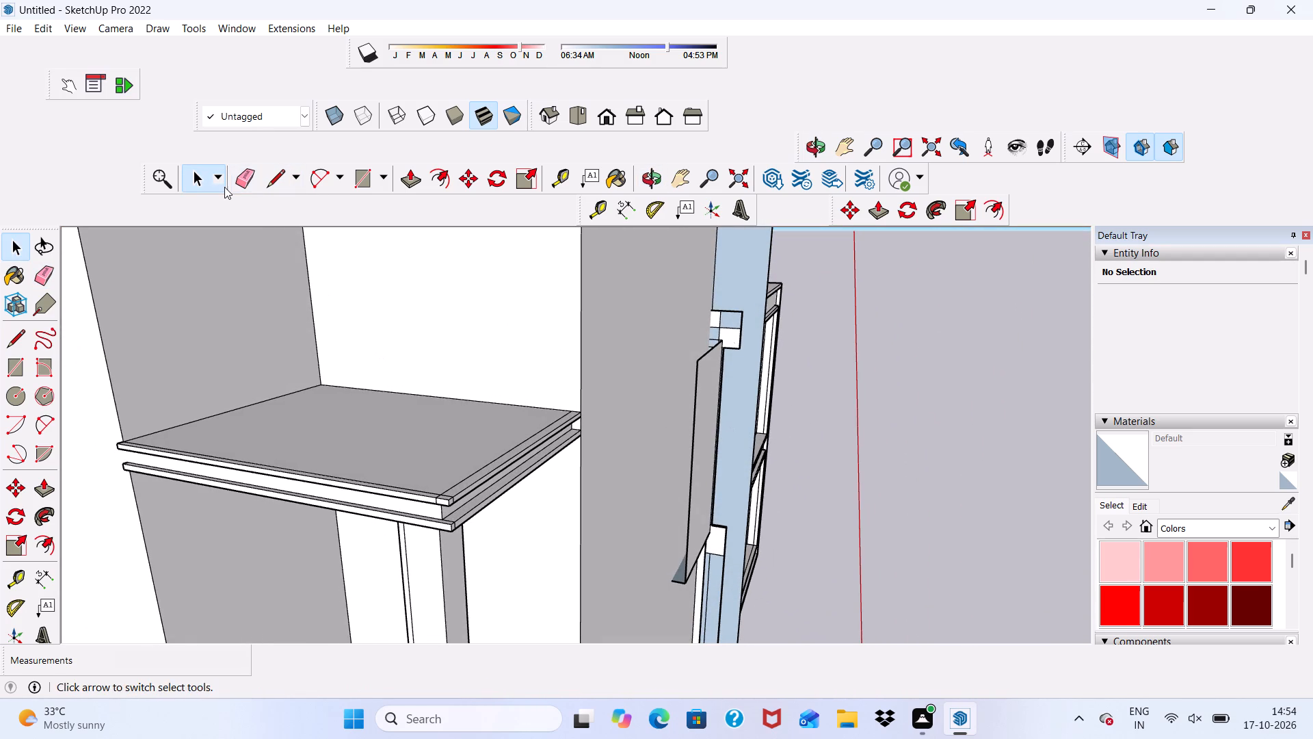
{"action": "left_click_drag", "start_coordinate": [235, 169], "coordinate": [246, 181]}
{"action": "scroll", "coordinate": [655, 417], "scroll_direction": "up", "scroll_amount": 4}
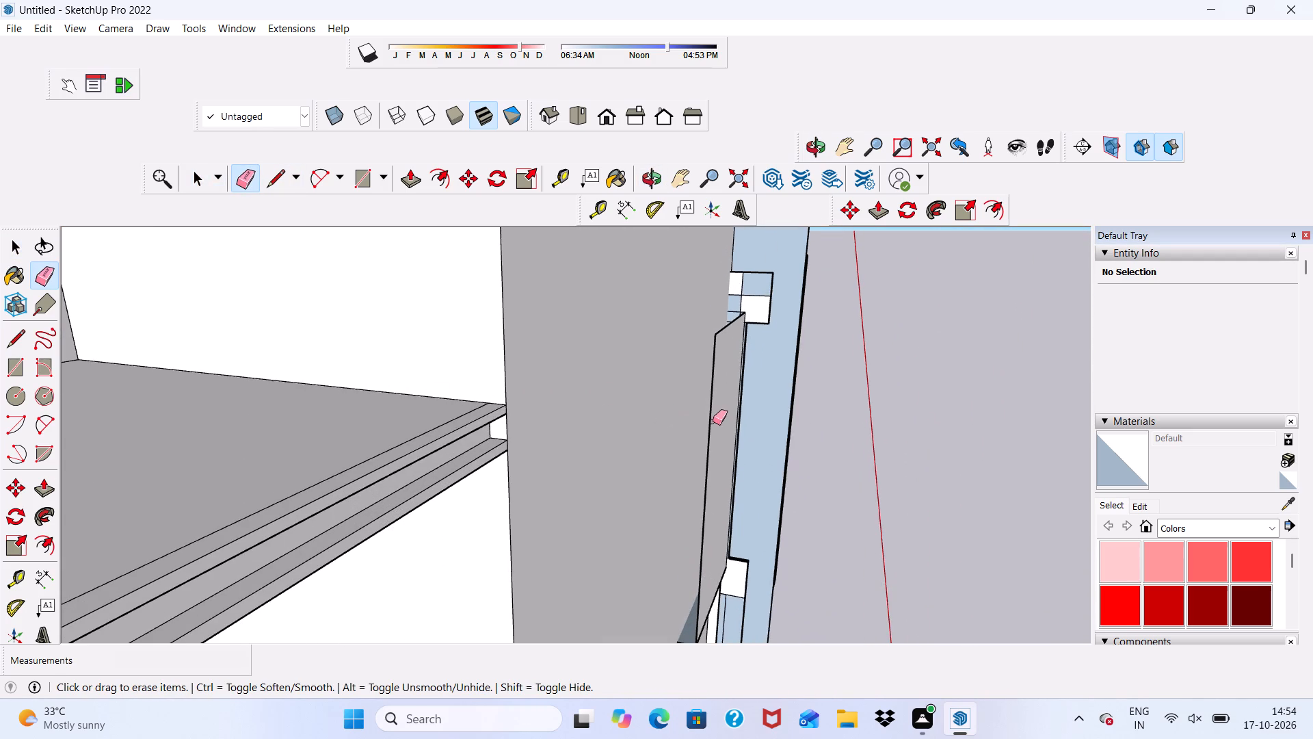
{"action": "left_click", "coordinate": [709, 435]}
{"action": "scroll", "coordinate": [579, 304], "scroll_direction": "down", "scroll_amount": 6}
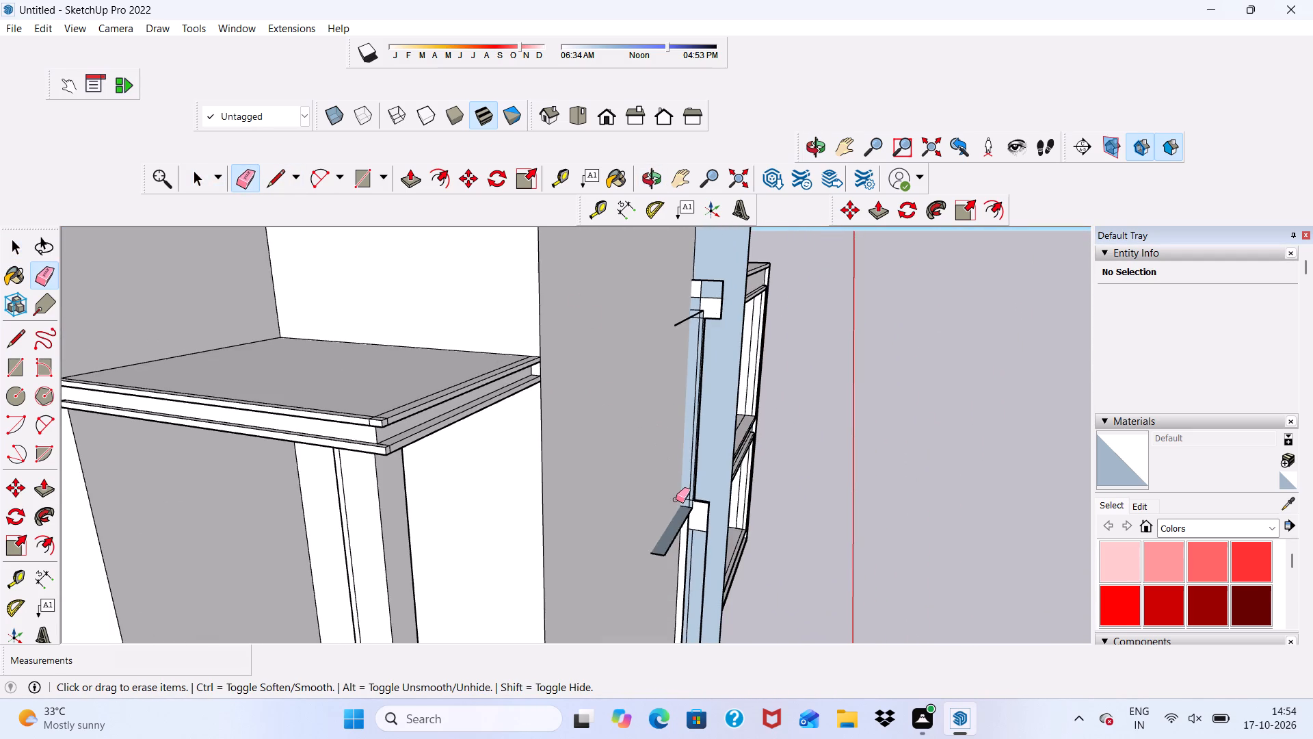
{"action": "middle_click", "coordinate": [676, 500]}
{"action": "scroll", "coordinate": [672, 504], "scroll_direction": "down", "scroll_amount": 1}
{"action": "middle_click_drag", "start_coordinate": [661, 480], "coordinate": [594, 453]}
{"action": "scroll", "coordinate": [658, 497], "scroll_direction": "up", "scroll_amount": 3}
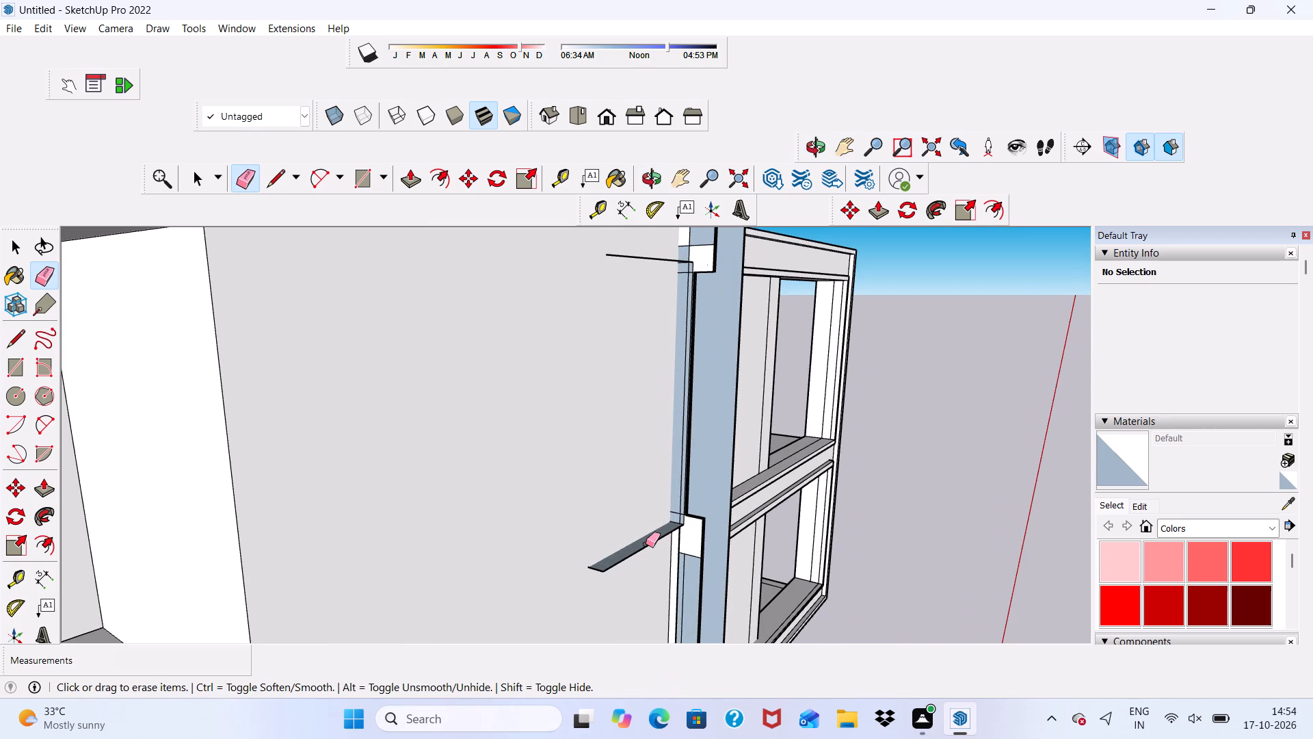
{"action": "left_click_drag", "start_coordinate": [639, 540], "coordinate": [639, 558]}
{"action": "left_click", "coordinate": [601, 571]}
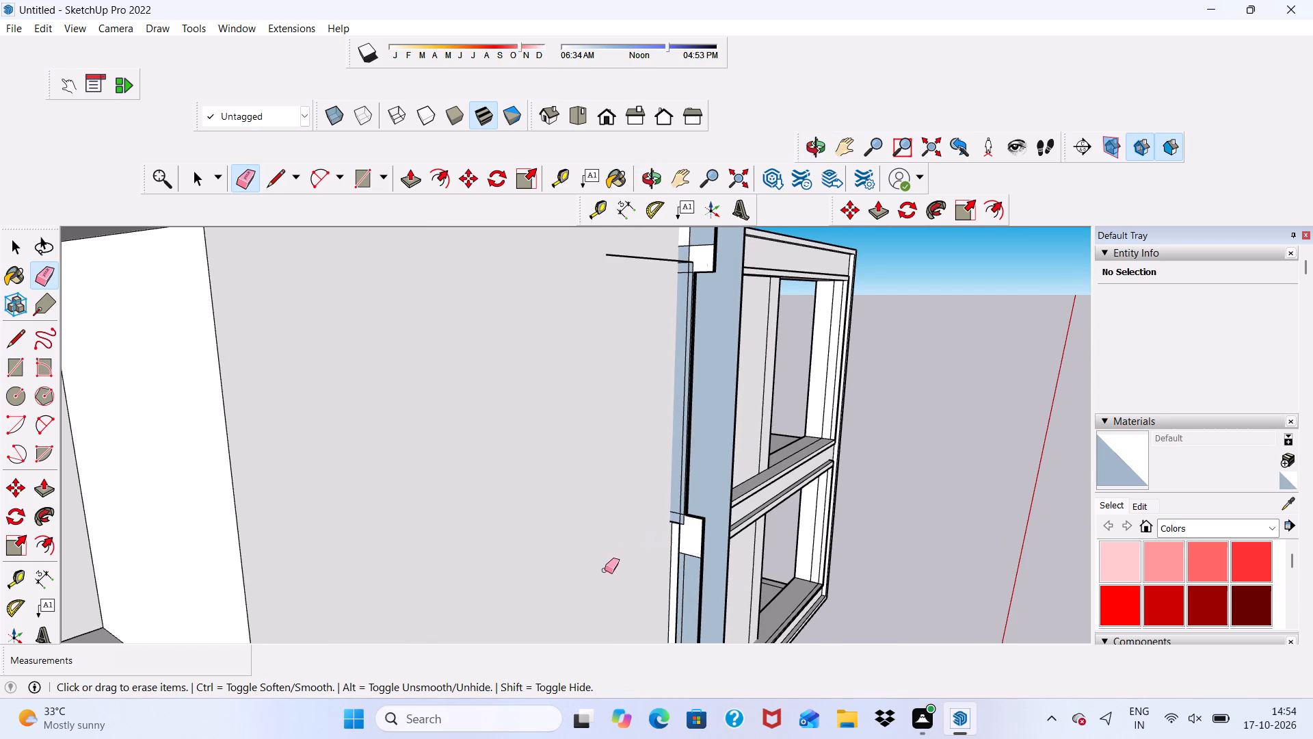
Erase the leftover edges along the narrow strip at the upper balcony and the line crossing the tall wall.
{"action": "scroll", "coordinate": [692, 425], "scroll_direction": "up", "scroll_amount": 3}
{"action": "scroll", "coordinate": [692, 425], "scroll_direction": "down", "scroll_amount": 4}
{"action": "scroll", "coordinate": [692, 425], "scroll_direction": "up", "scroll_amount": 1}
{"action": "middle_click_drag", "start_coordinate": [692, 425], "coordinate": [561, 474]}
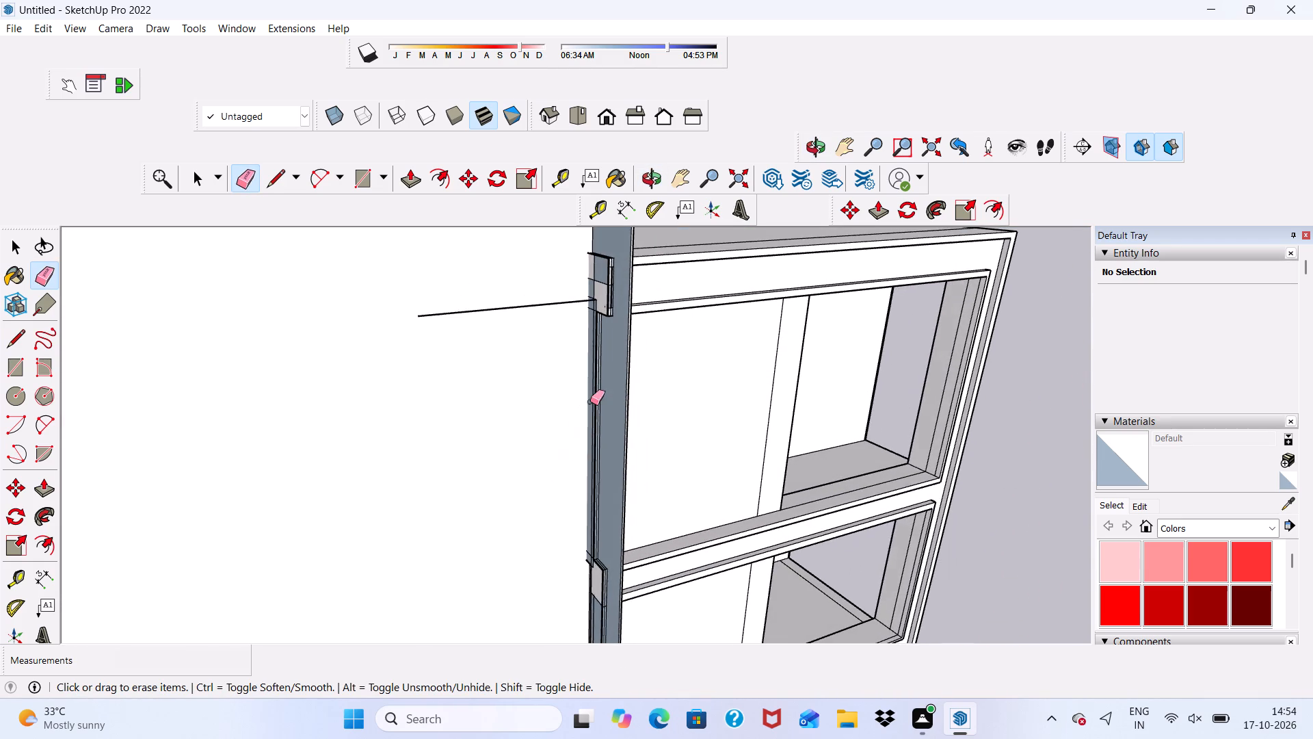
{"action": "scroll", "coordinate": [596, 393], "scroll_direction": "up", "scroll_amount": 5}
{"action": "left_click_drag", "start_coordinate": [596, 391], "coordinate": [601, 401]}
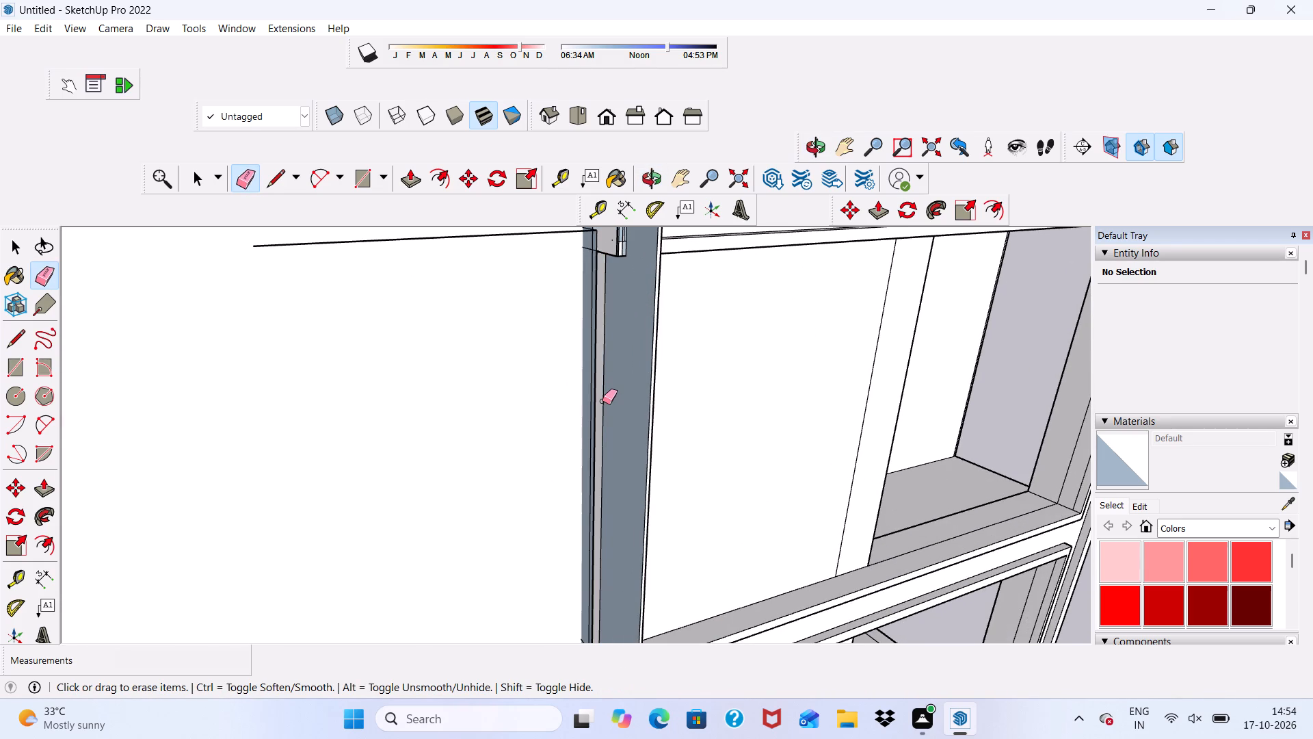
{"action": "scroll", "coordinate": [600, 411], "scroll_direction": "down", "scroll_amount": 4}
{"action": "scroll", "coordinate": [559, 306], "scroll_direction": "up", "scroll_amount": 2}
{"action": "left_click_drag", "start_coordinate": [552, 298], "coordinate": [562, 328]}
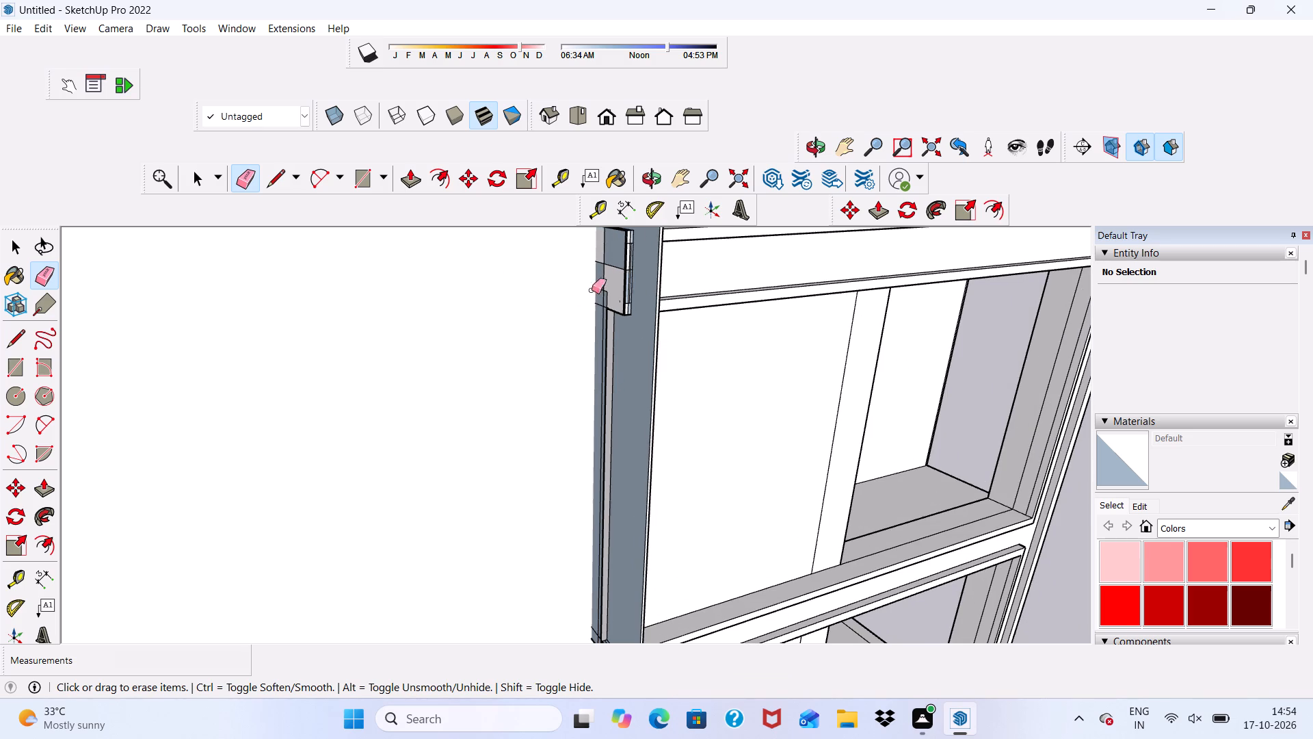
{"action": "scroll", "coordinate": [613, 263], "scroll_direction": "up", "scroll_amount": 5}
Erase the long vertical strip along the tall wall's balcony-side edge and its leftover vertical edge.
{"action": "middle_click_drag", "start_coordinate": [622, 322], "coordinate": [357, 317]}
{"action": "key", "text": "space"}
{"action": "scroll", "coordinate": [609, 278], "scroll_direction": "up", "scroll_amount": 3}
{"action": "middle_click_drag", "start_coordinate": [511, 363], "coordinate": [616, 354]}
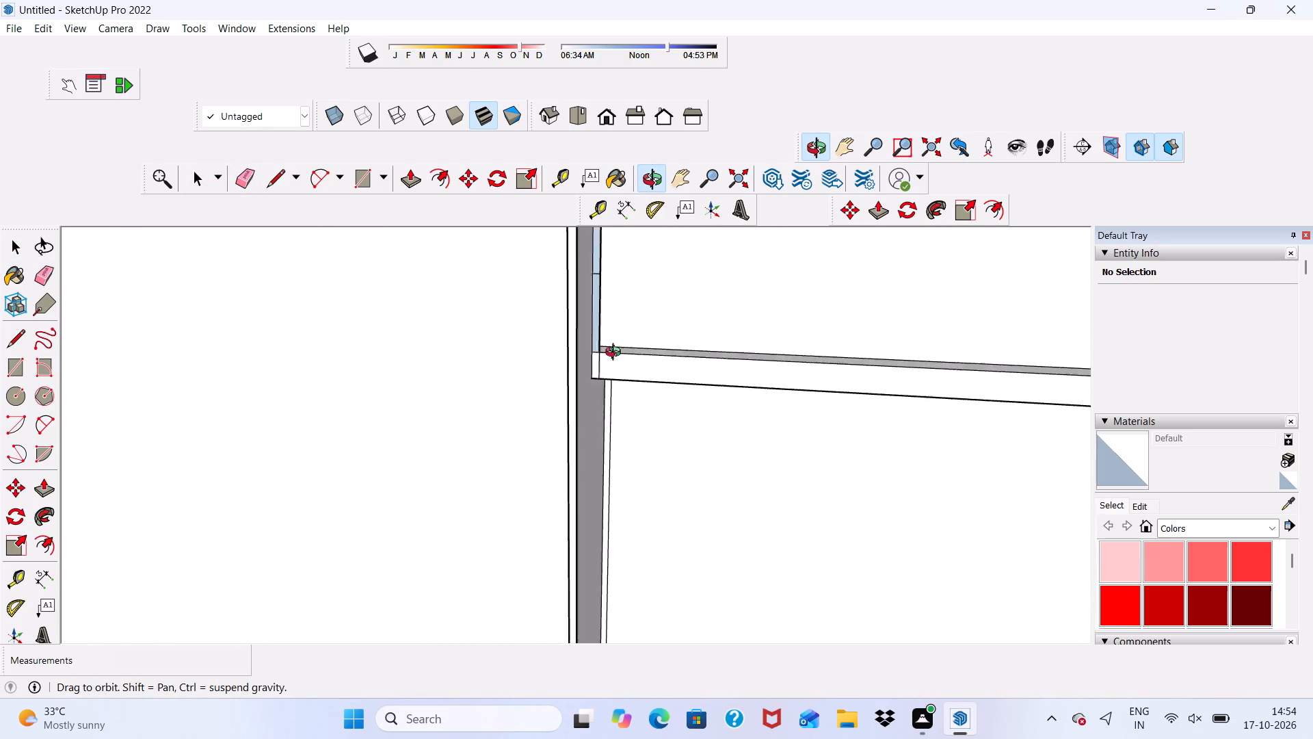
{"action": "middle_click_drag", "start_coordinate": [616, 354], "coordinate": [637, 348]}
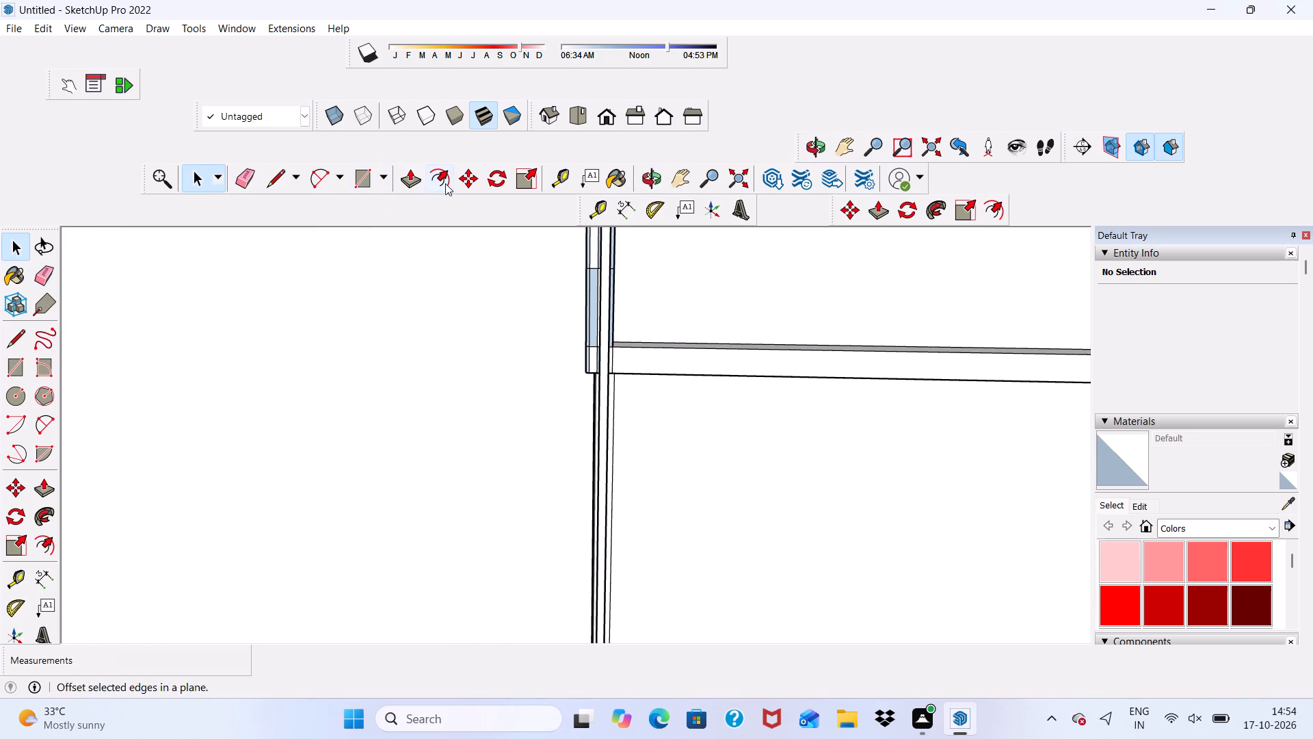
{"action": "scroll", "coordinate": [457, 196], "scroll_direction": "down", "scroll_amount": 15}
{"action": "middle_click_drag", "start_coordinate": [667, 413], "coordinate": [576, 236]}
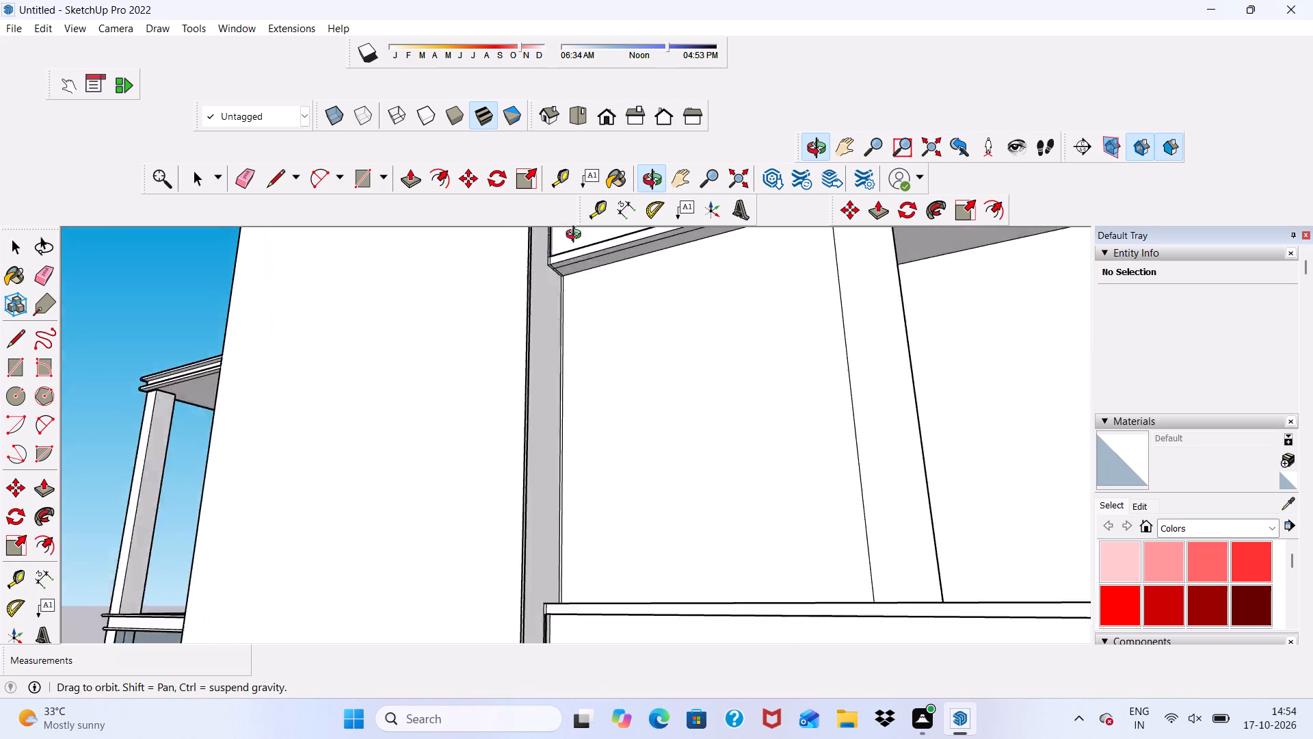
{"action": "middle_click_drag", "start_coordinate": [576, 236], "coordinate": [646, 196]}
{"action": "scroll", "coordinate": [666, 222], "scroll_direction": "up", "scroll_amount": 1}
{"action": "scroll", "coordinate": [620, 273], "scroll_direction": "down", "scroll_amount": 7}
{"action": "middle_click_drag", "start_coordinate": [642, 456], "coordinate": [847, 605]}
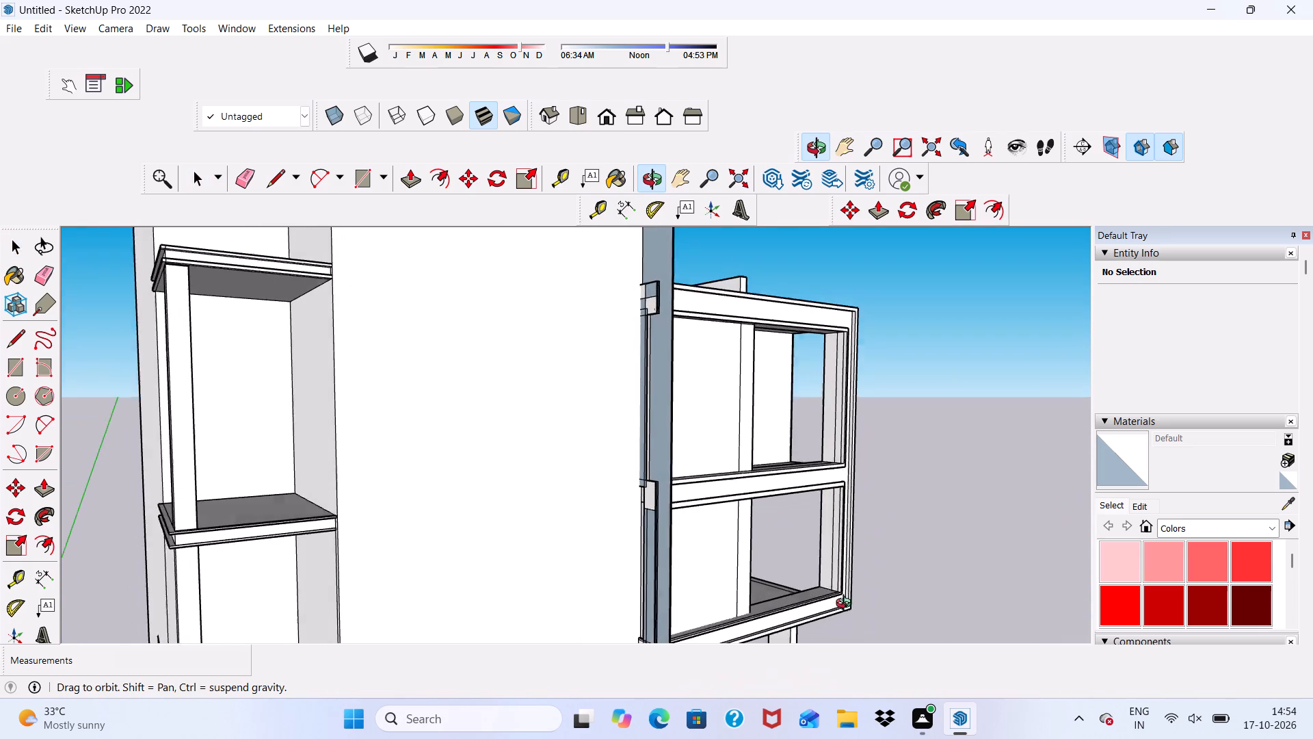
{"action": "middle_click_drag", "start_coordinate": [847, 605], "coordinate": [845, 608]}
{"action": "left_click", "coordinate": [237, 181]}
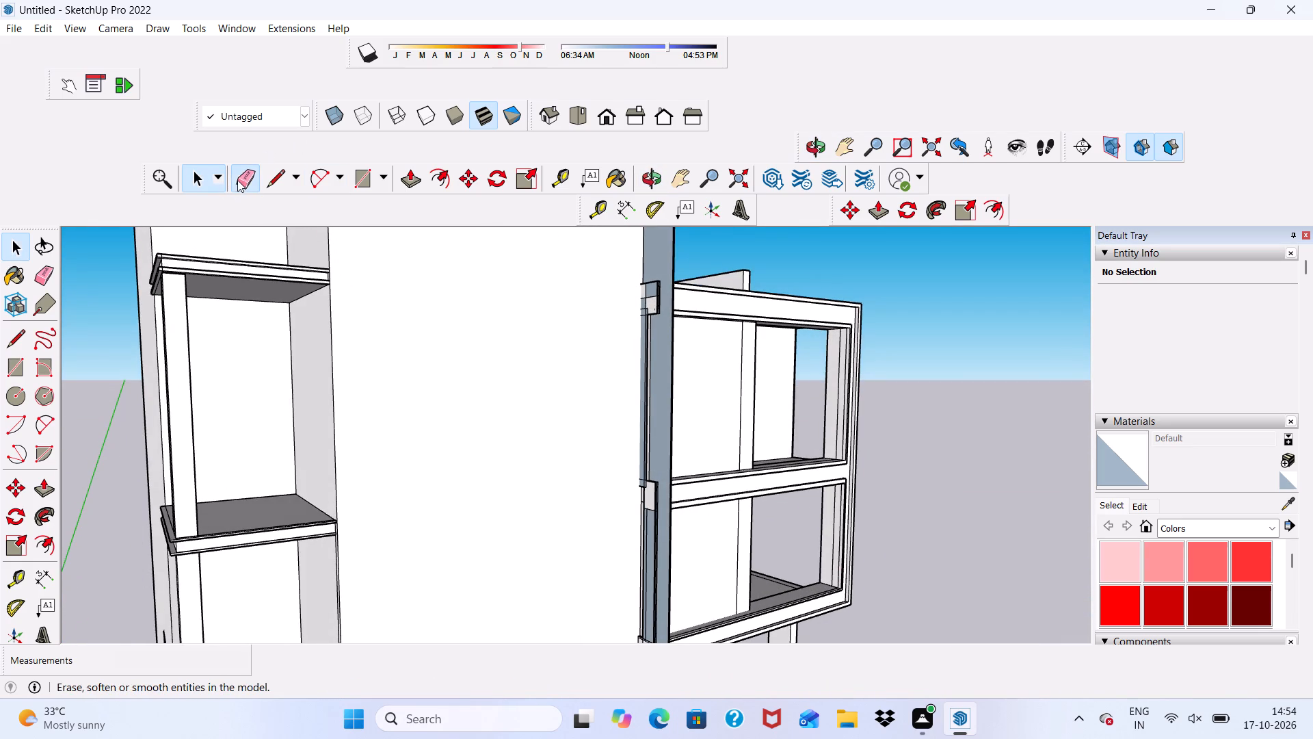
{"action": "scroll", "coordinate": [682, 432], "scroll_direction": "up", "scroll_amount": 5}
{"action": "left_click", "coordinate": [663, 361]}
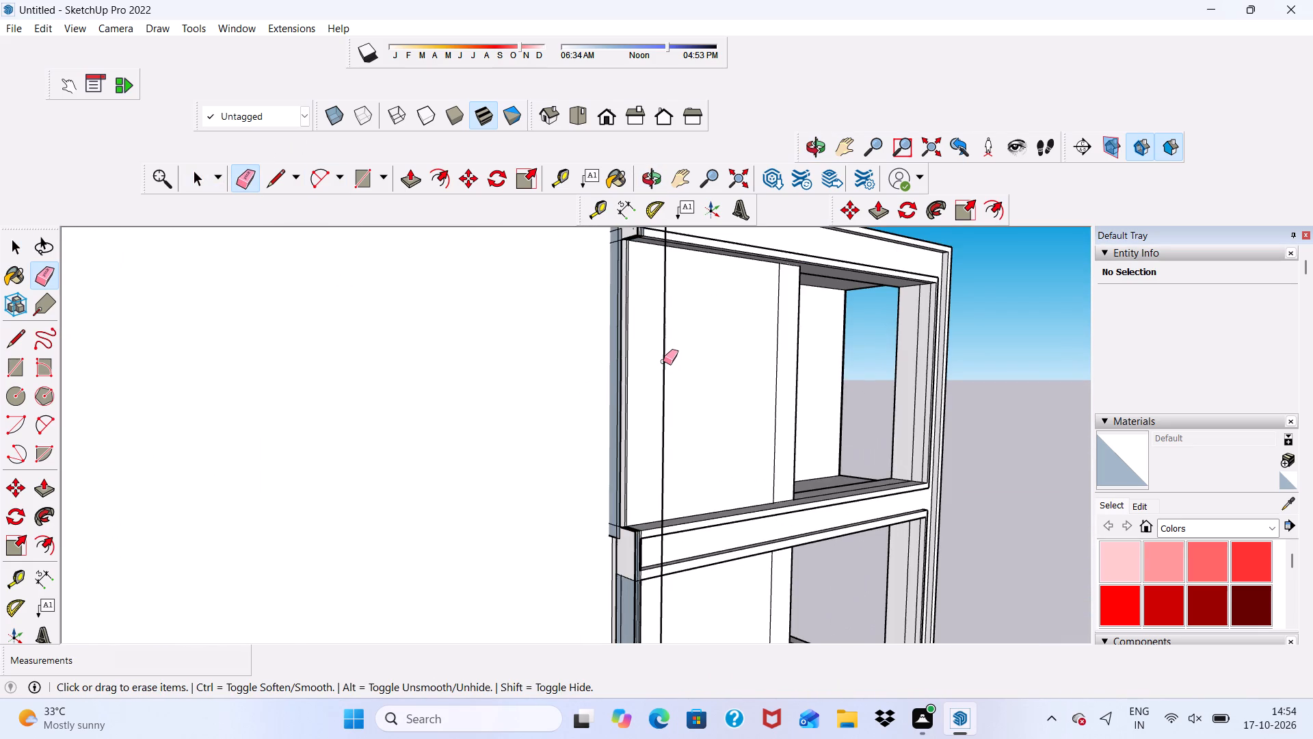
{"action": "scroll", "coordinate": [663, 380], "scroll_direction": "down", "scroll_amount": 2}
{"action": "middle_click_drag", "start_coordinate": [668, 387], "coordinate": [457, 446]}
{"action": "scroll", "coordinate": [525, 428], "scroll_direction": "up", "scroll_amount": 1}
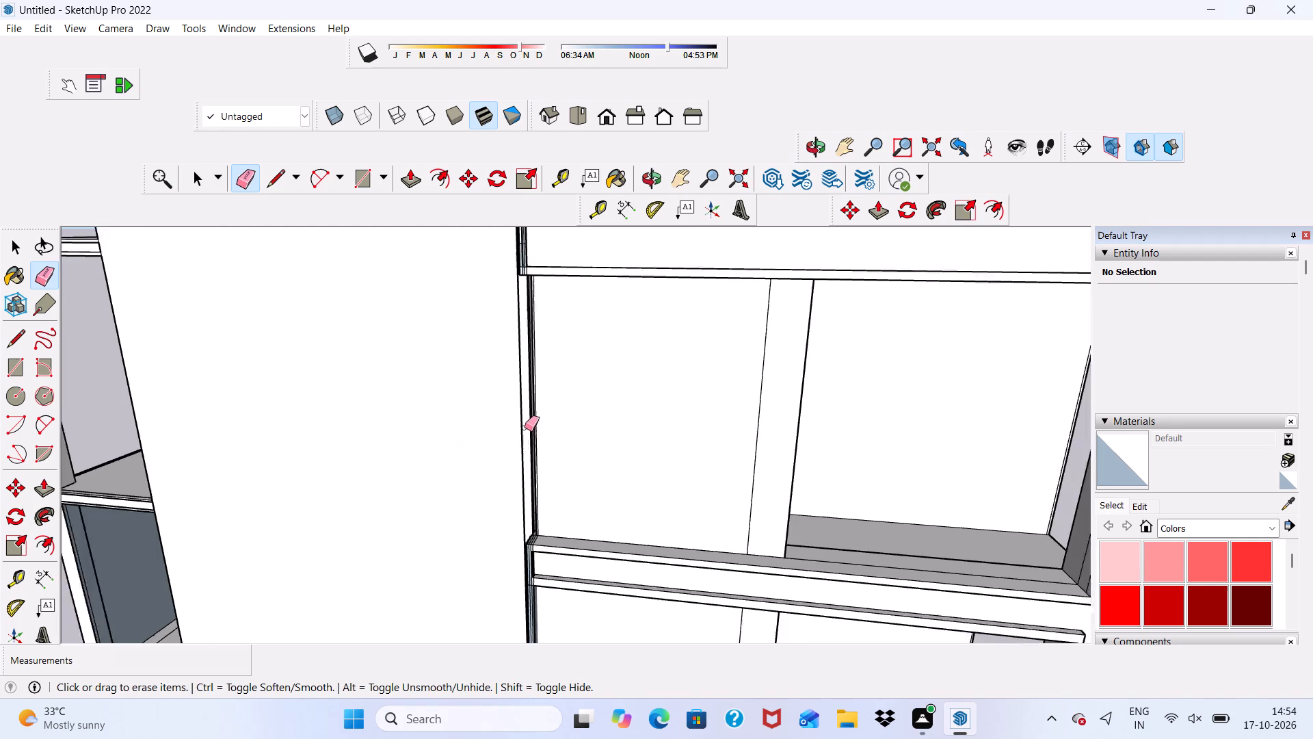
{"action": "scroll", "coordinate": [525, 428], "scroll_direction": "up", "scroll_amount": 1}
{"action": "left_click", "coordinate": [520, 425]}
Erase the narrow vertical strips beside the framed balcony wall, directly below the beam's wall-side end.
{"action": "scroll", "coordinate": [449, 385], "scroll_direction": "down", "scroll_amount": 6}
{"action": "middle_click_drag", "start_coordinate": [500, 478], "coordinate": [462, 341]}
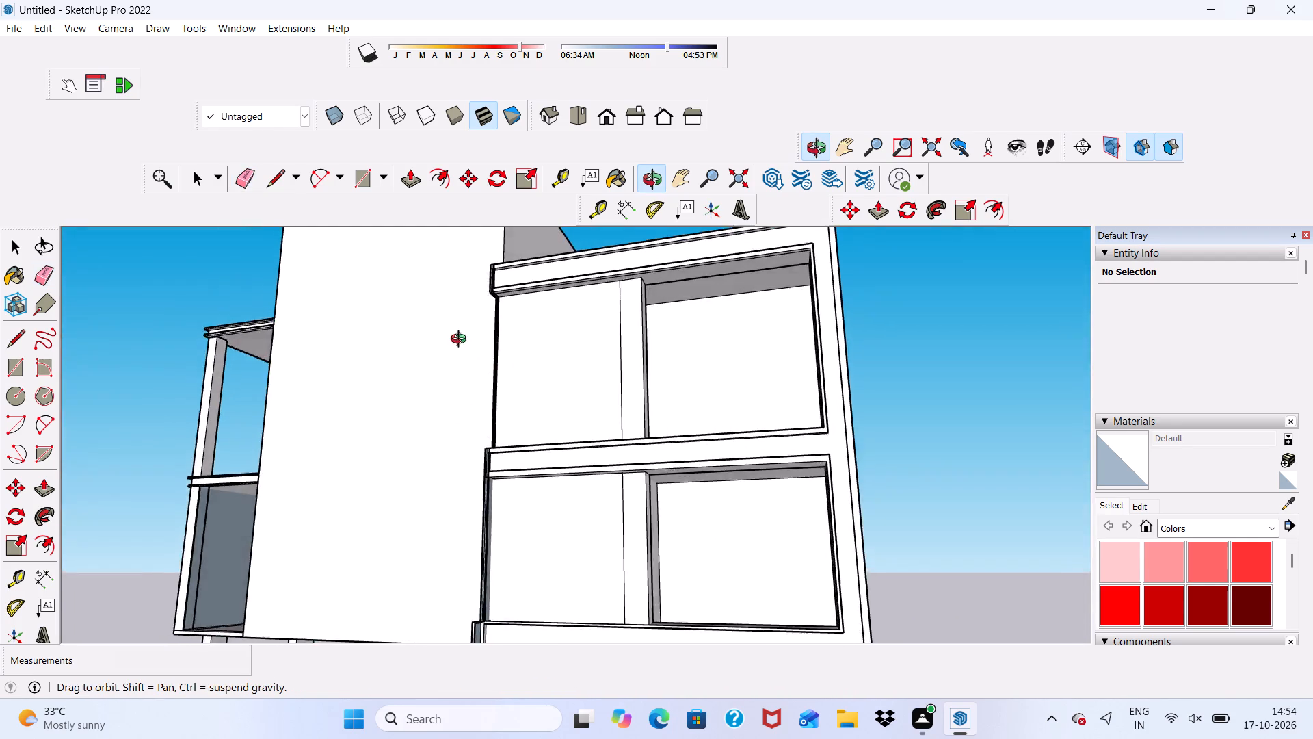
{"action": "middle_click_drag", "start_coordinate": [462, 341], "coordinate": [447, 409]}
{"action": "scroll", "coordinate": [500, 598], "scroll_direction": "up", "scroll_amount": 12}
{"action": "scroll", "coordinate": [483, 530], "scroll_direction": "down", "scroll_amount": 6}
{"action": "middle_click_drag", "start_coordinate": [464, 502], "coordinate": [168, 506]}
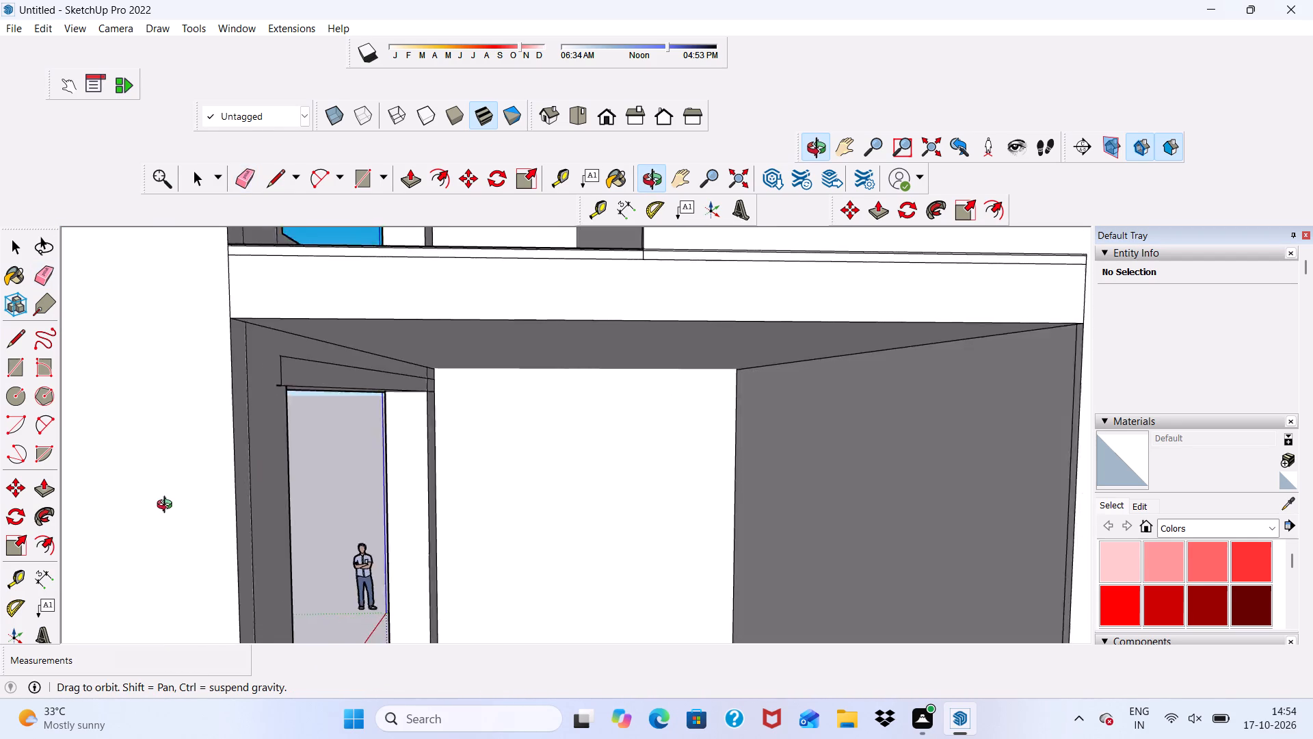
{"action": "middle_click_drag", "start_coordinate": [168, 506], "coordinate": [477, 527]}
{"action": "scroll", "coordinate": [477, 527], "scroll_direction": "up", "scroll_amount": 5}
{"action": "left_click_drag", "start_coordinate": [470, 517], "coordinate": [473, 521]}
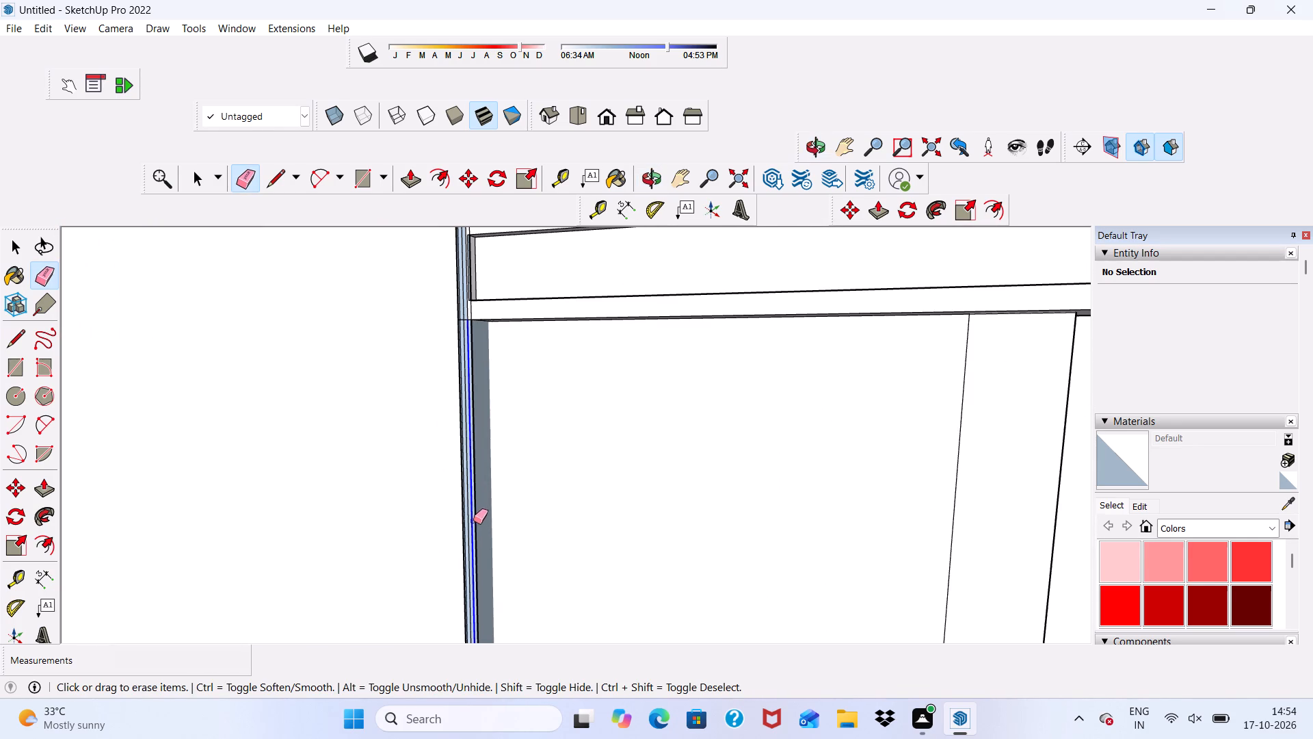
{"action": "left_click_drag", "start_coordinate": [473, 521], "coordinate": [459, 545]}
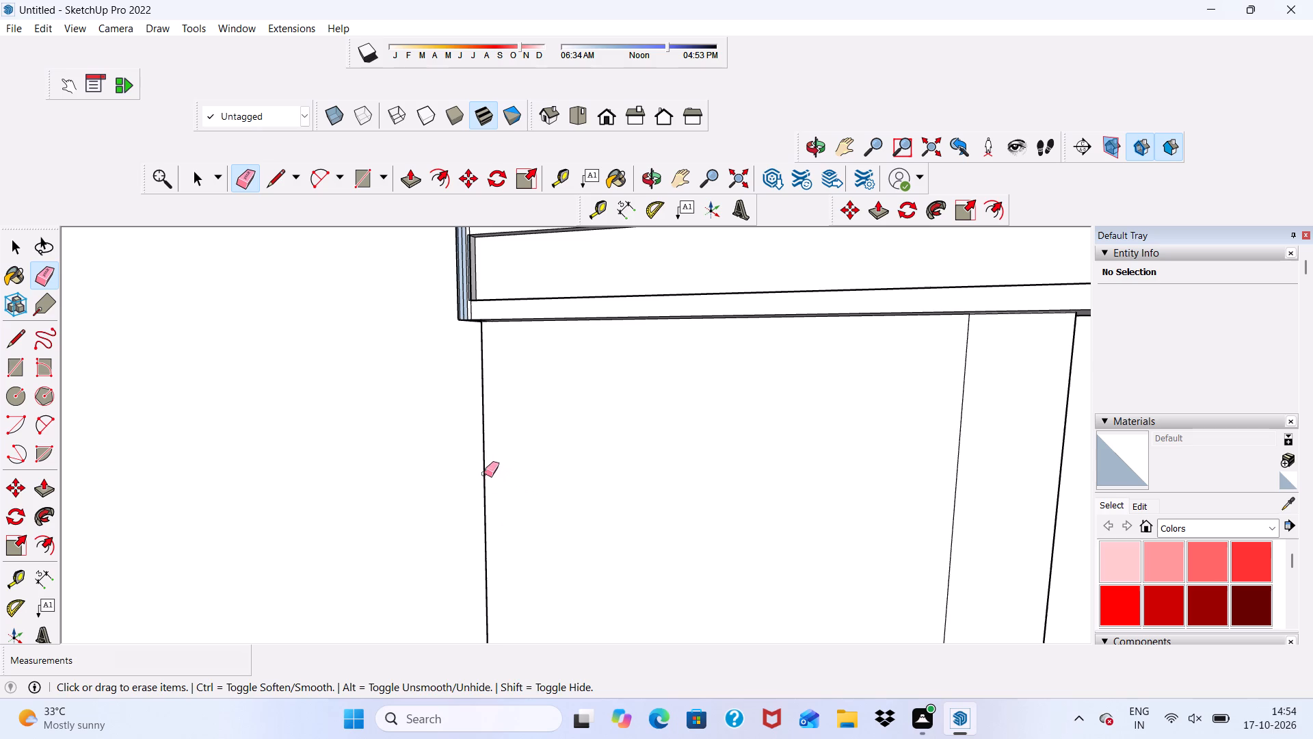
Erase the extra vertical edges on the thin sliver rising above the beam's wall-side end.
{"action": "middle_click_drag", "start_coordinate": [470, 442], "coordinate": [561, 640]}
{"action": "scroll", "coordinate": [473, 442], "scroll_direction": "down", "scroll_amount": 1}
{"action": "scroll", "coordinate": [451, 372], "scroll_direction": "up", "scroll_amount": 6}
{"action": "scroll", "coordinate": [554, 351], "scroll_direction": "up", "scroll_amount": 3}
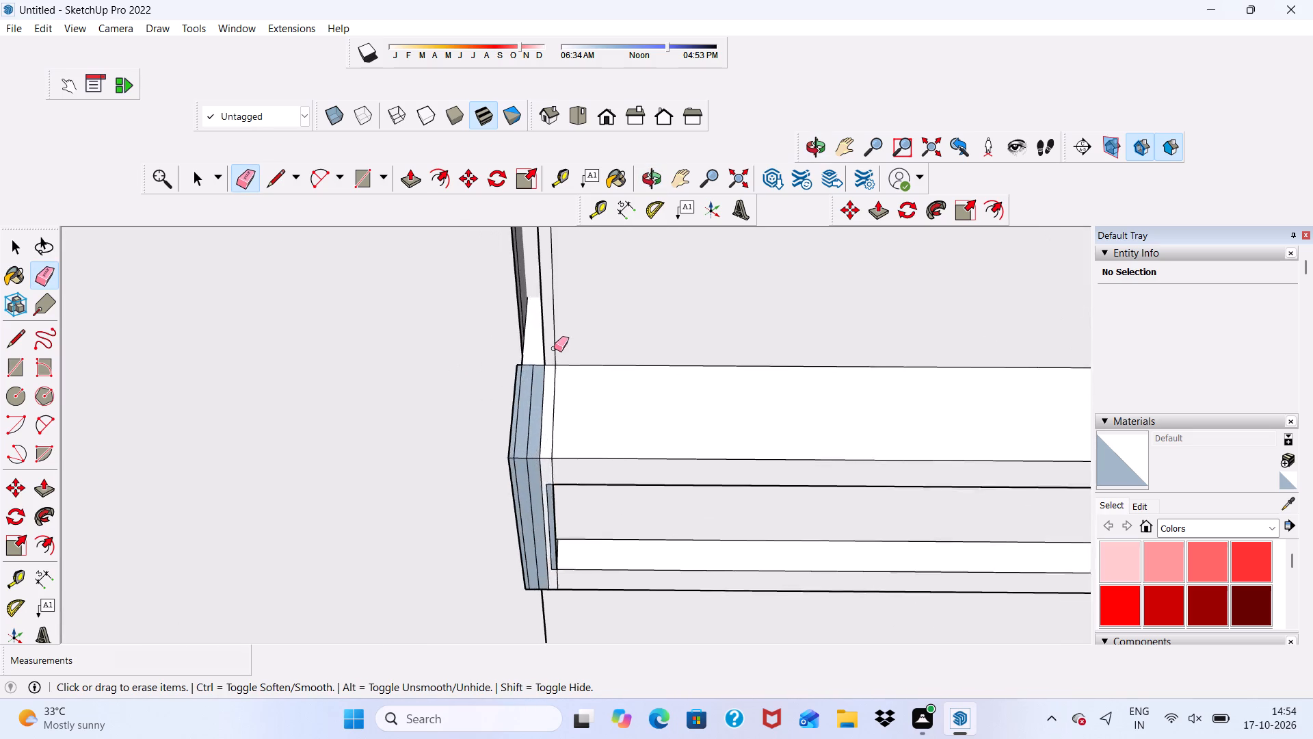
{"action": "scroll", "coordinate": [554, 348], "scroll_direction": "up", "scroll_amount": 2}
{"action": "scroll", "coordinate": [535, 341], "scroll_direction": "down", "scroll_amount": 3}
{"action": "middle_click_drag", "start_coordinate": [528, 350], "coordinate": [691, 370]}
{"action": "key", "text": "space"}
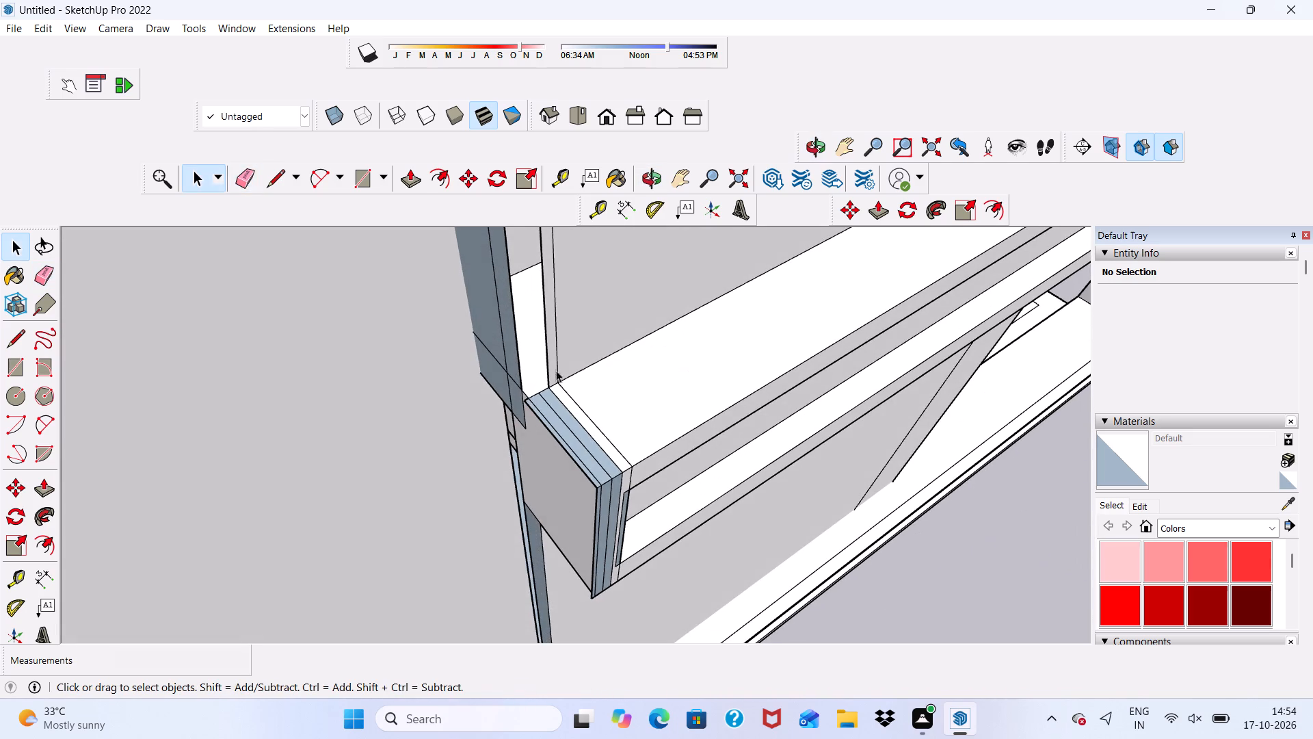
{"action": "scroll", "coordinate": [503, 346], "scroll_direction": "down", "scroll_amount": 2}
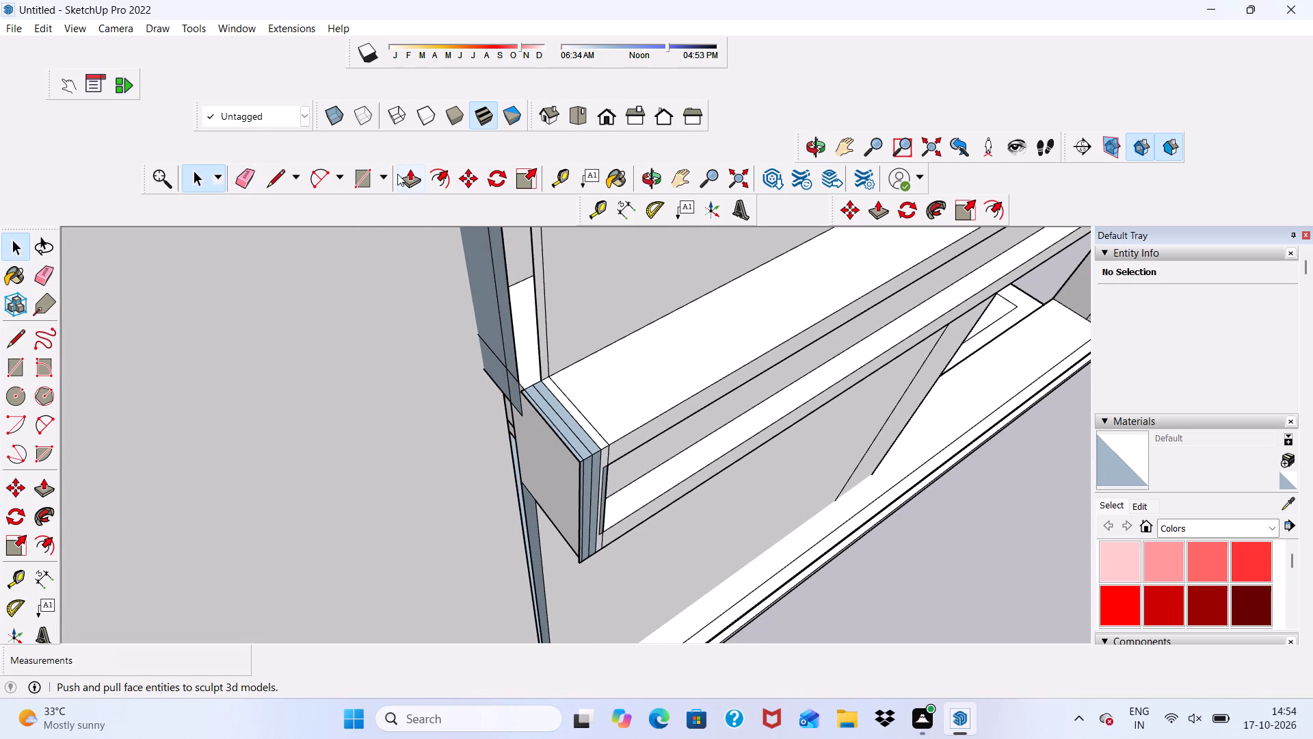
{"action": "left_click", "coordinate": [236, 174]}
{"action": "scroll", "coordinate": [399, 286], "scroll_direction": "up", "scroll_amount": 1}
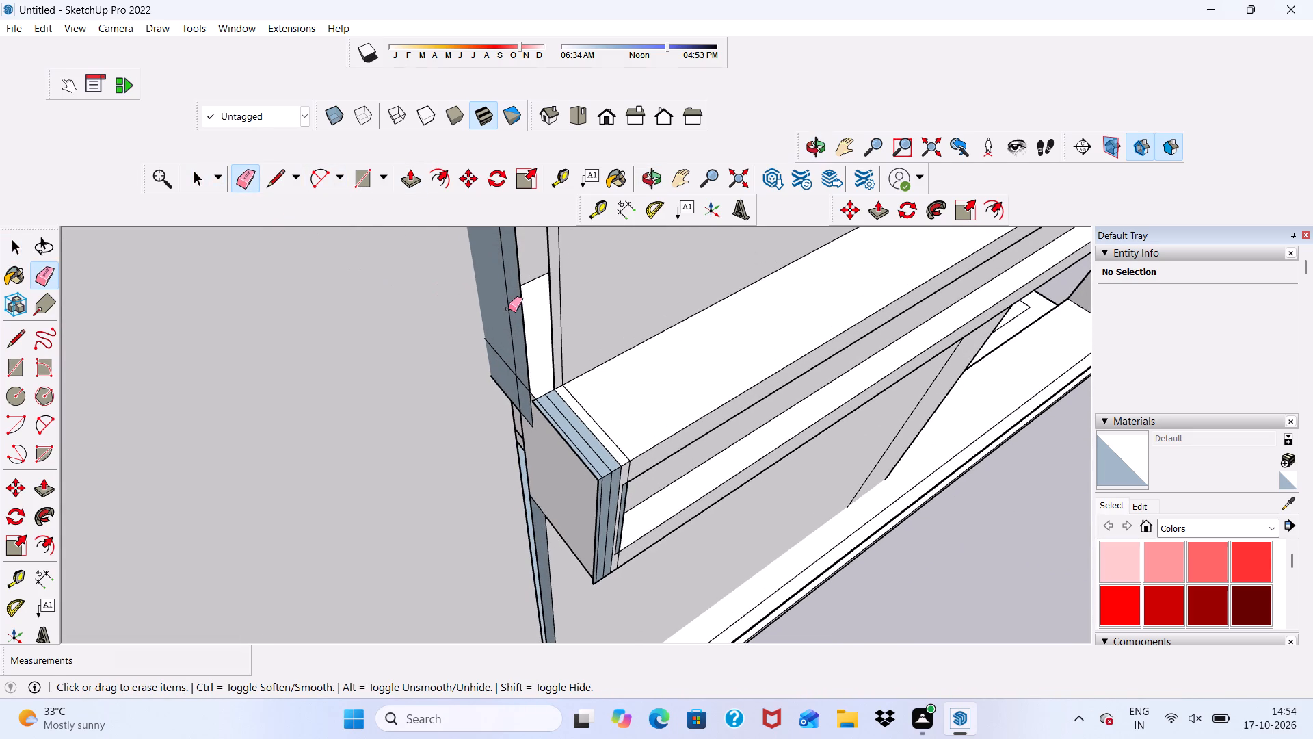
{"action": "left_click_drag", "start_coordinate": [512, 309], "coordinate": [521, 316]}
{"action": "left_click", "coordinate": [507, 321]}
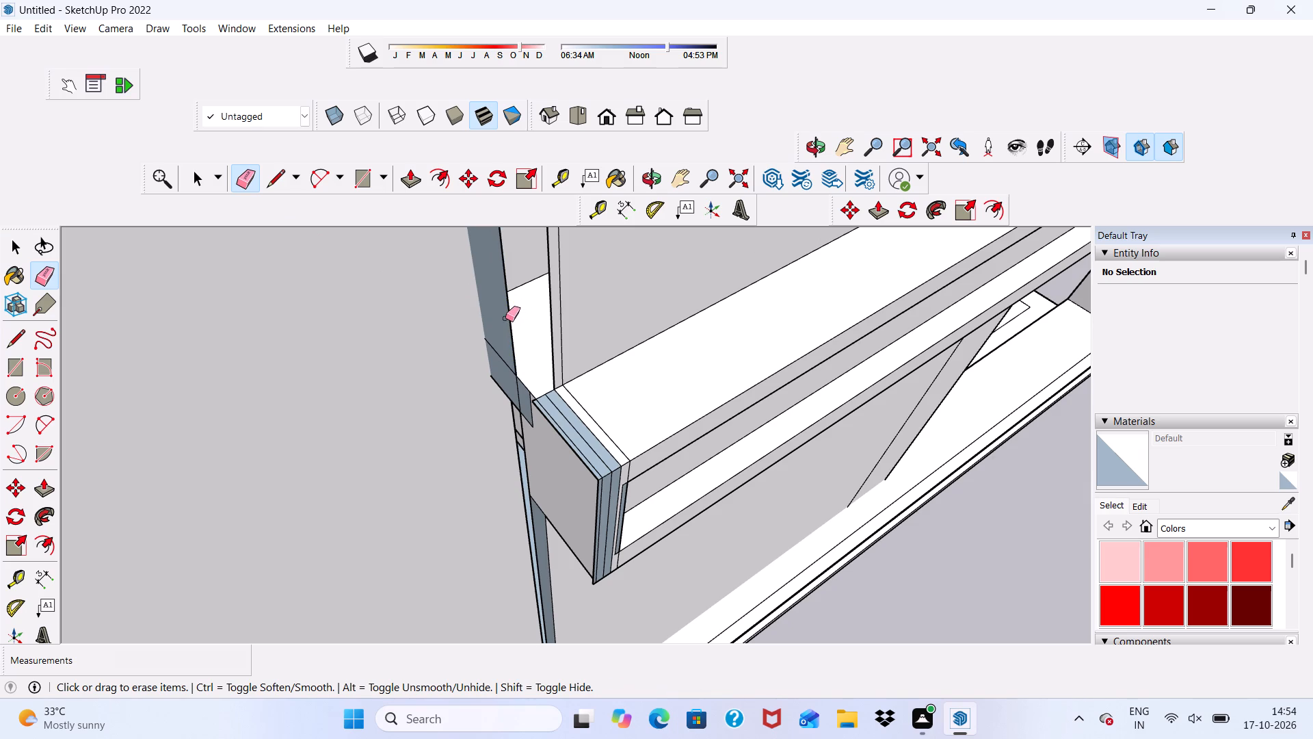
{"action": "left_click", "coordinate": [506, 316]}
{"action": "left_click", "coordinate": [508, 311]}
Erase the dividing edges of the small rectangle on the wall-side end face, undoing the last erasure.
{"action": "scroll", "coordinate": [507, 369], "scroll_direction": "up", "scroll_amount": 5}
{"action": "scroll", "coordinate": [551, 450], "scroll_direction": "up", "scroll_amount": 4}
{"action": "middle_click_drag", "start_coordinate": [542, 421], "coordinate": [758, 292]}
{"action": "scroll", "coordinate": [615, 344], "scroll_direction": "up", "scroll_amount": 1}
{"action": "left_click_drag", "start_coordinate": [535, 337], "coordinate": [553, 341]}
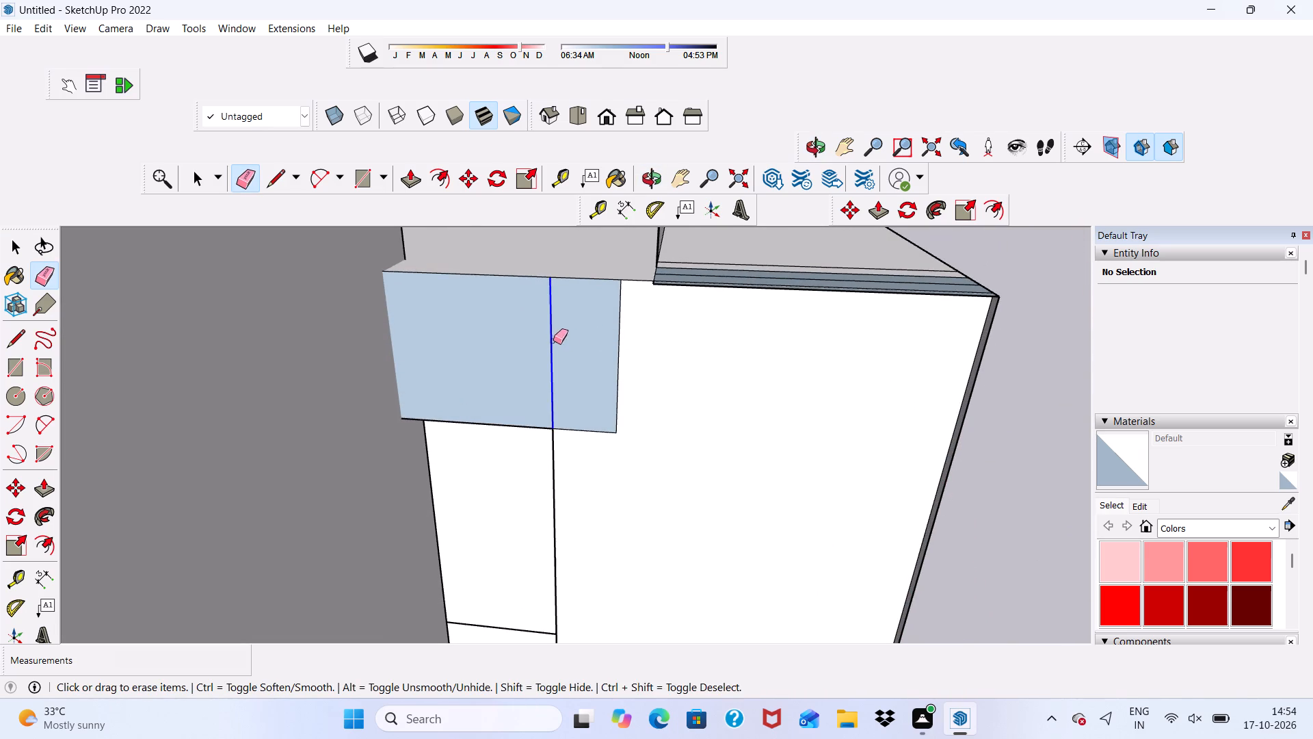
{"action": "left_click_drag", "start_coordinate": [553, 341], "coordinate": [598, 352]}
{"action": "left_click_drag", "start_coordinate": [606, 353], "coordinate": [593, 432]}
{"action": "left_click_drag", "start_coordinate": [548, 423], "coordinate": [545, 431]}
{"action": "scroll", "coordinate": [490, 383], "scroll_direction": "down", "scroll_amount": 3}
{"action": "key", "text": "ctrl+z"}
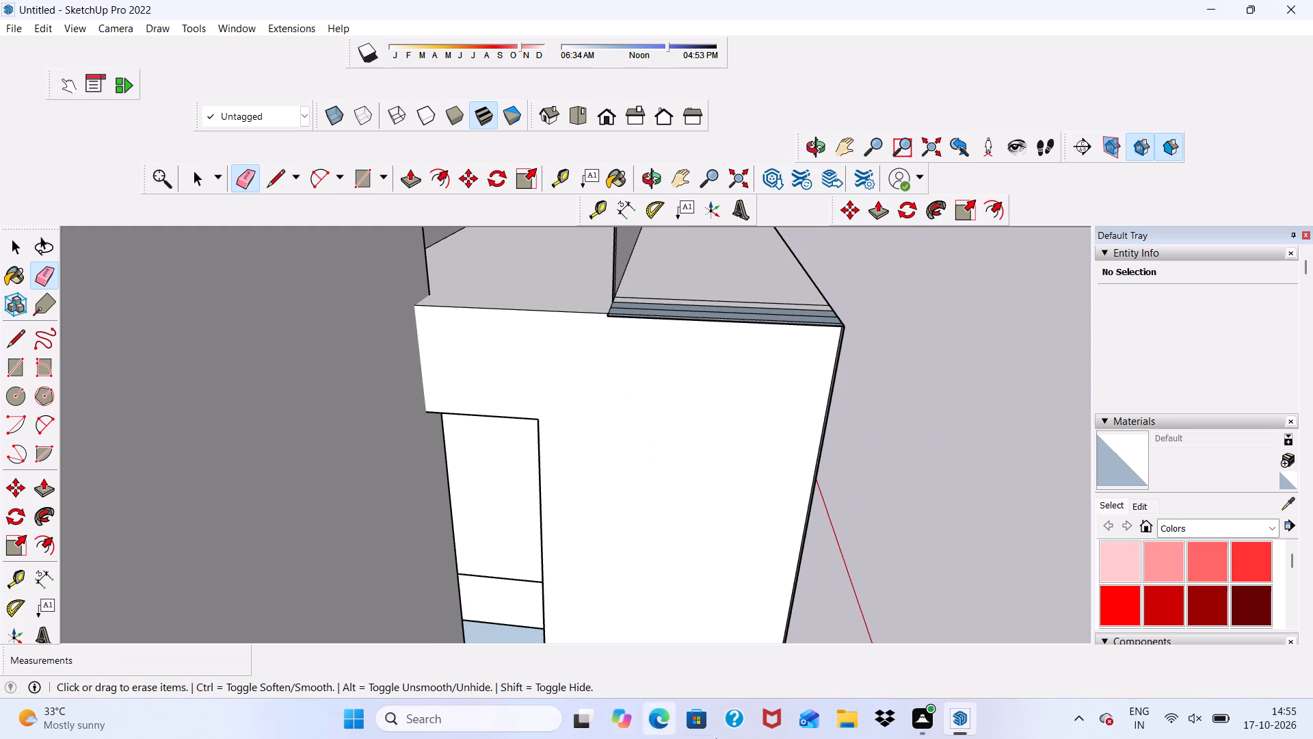
Erase the parallel seam lines across the top face of the balcony beam's wall-side end.
{"action": "middle_click_drag", "start_coordinate": [929, 512], "coordinate": [915, 515]}
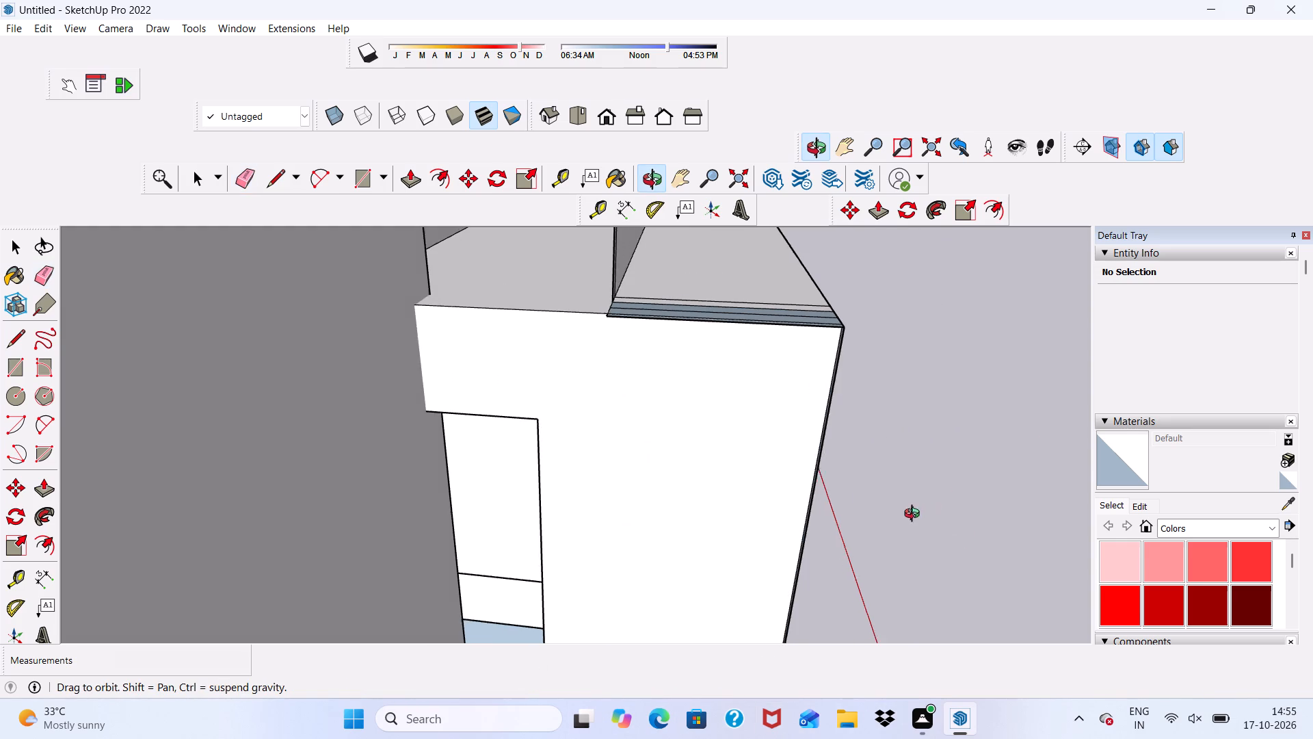
{"action": "middle_click_drag", "start_coordinate": [915, 515], "coordinate": [617, 546]}
{"action": "scroll", "coordinate": [584, 378], "scroll_direction": "up", "scroll_amount": 4}
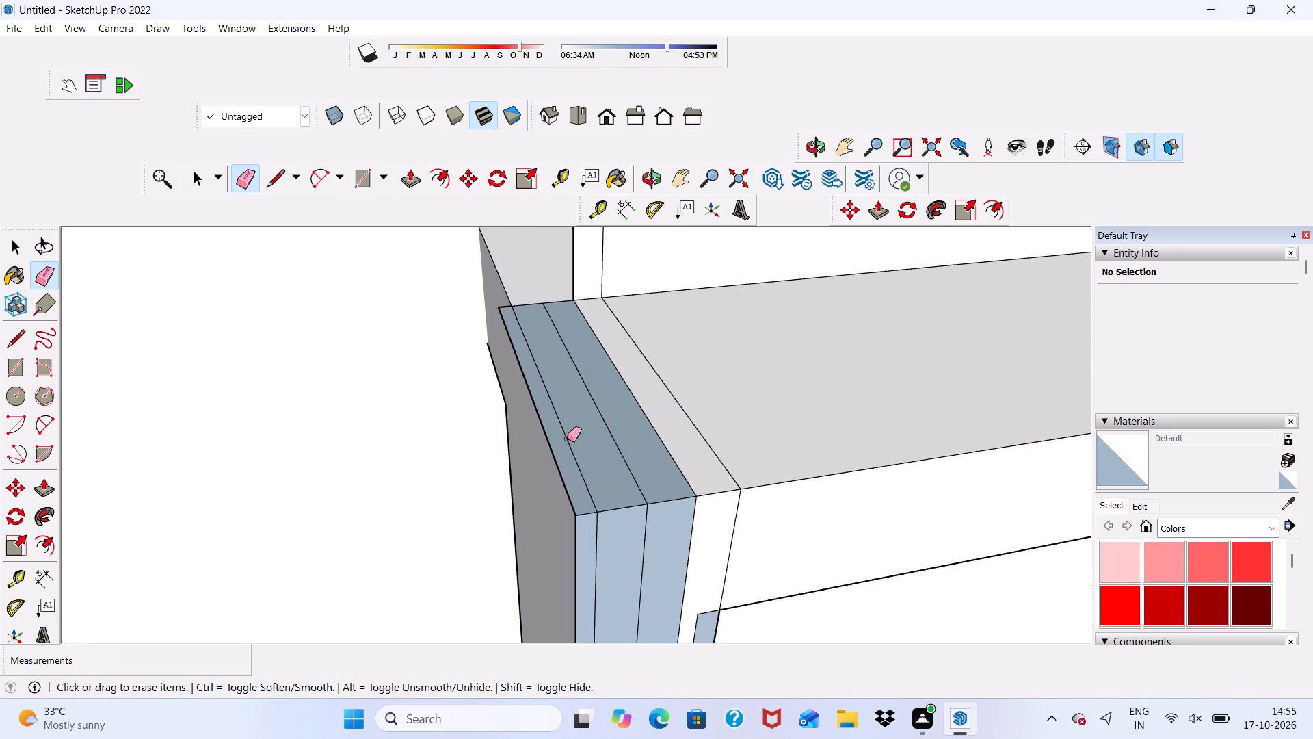
{"action": "left_click_drag", "start_coordinate": [567, 446], "coordinate": [719, 430]}
{"action": "scroll", "coordinate": [626, 353], "scroll_direction": "down", "scroll_amount": 5}
{"action": "scroll", "coordinate": [711, 404], "scroll_direction": "down", "scroll_amount": 2}
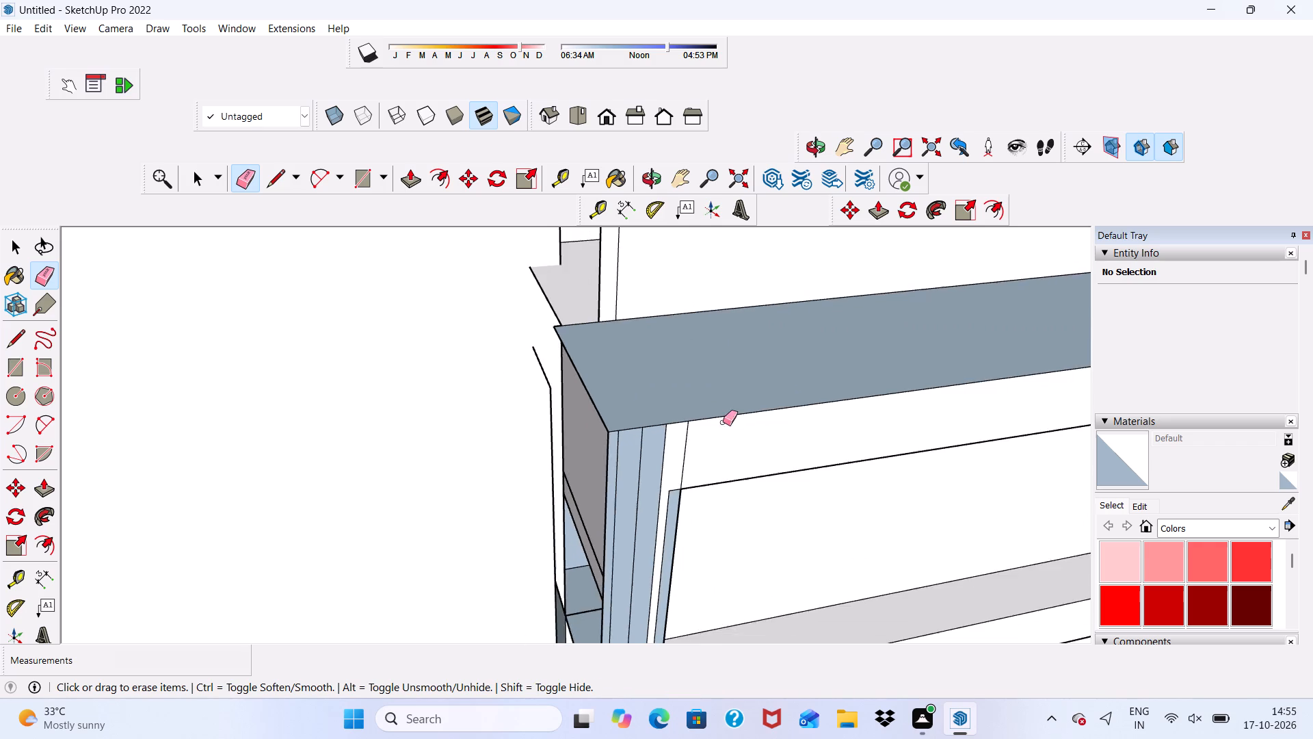
Undo the last seam erasure on the top face of the beam's wall-side end.
{"action": "scroll", "coordinate": [723, 422], "scroll_direction": "down", "scroll_amount": 4}
{"action": "key", "text": "ctrl+z"}
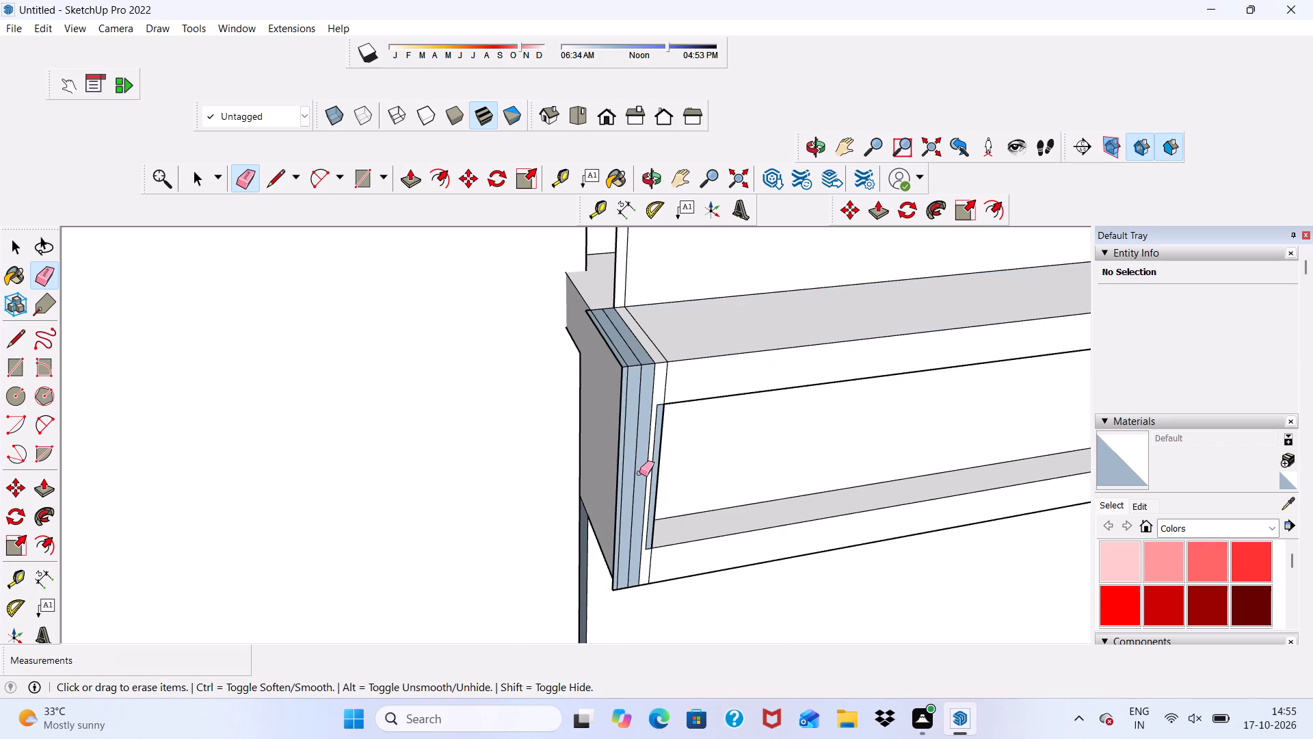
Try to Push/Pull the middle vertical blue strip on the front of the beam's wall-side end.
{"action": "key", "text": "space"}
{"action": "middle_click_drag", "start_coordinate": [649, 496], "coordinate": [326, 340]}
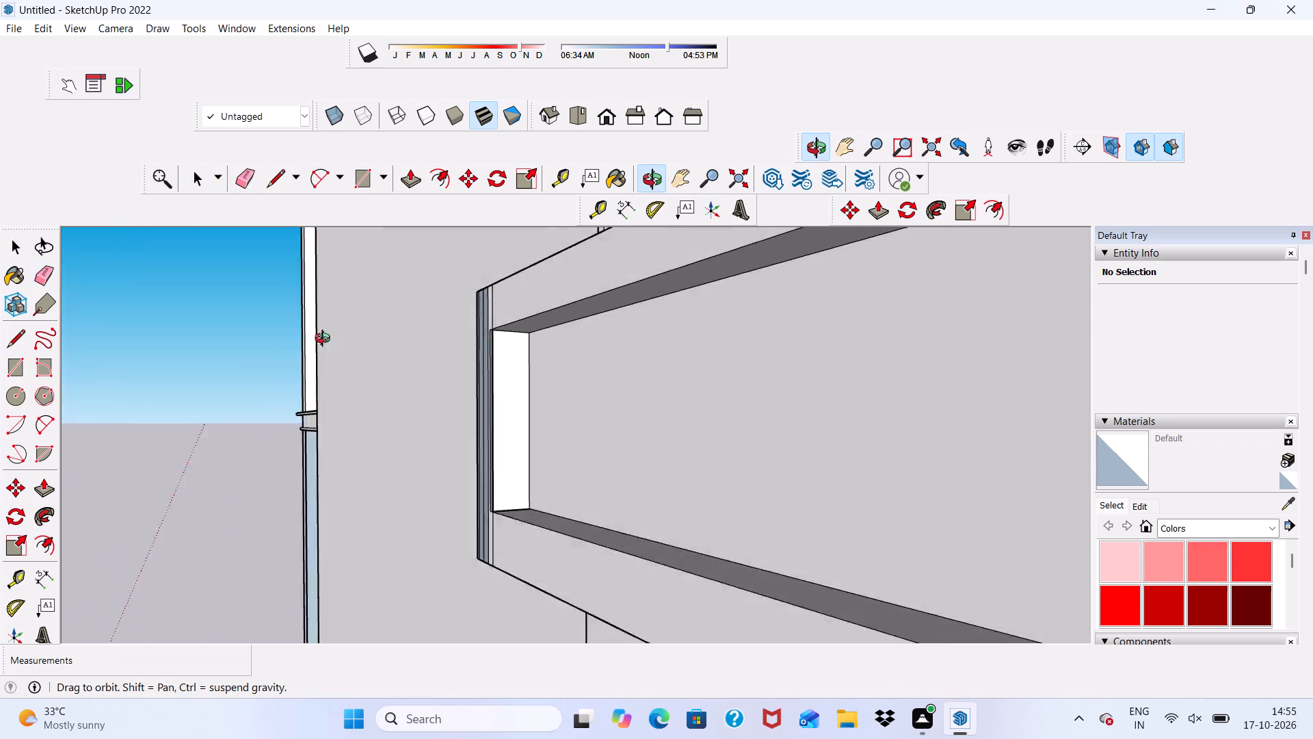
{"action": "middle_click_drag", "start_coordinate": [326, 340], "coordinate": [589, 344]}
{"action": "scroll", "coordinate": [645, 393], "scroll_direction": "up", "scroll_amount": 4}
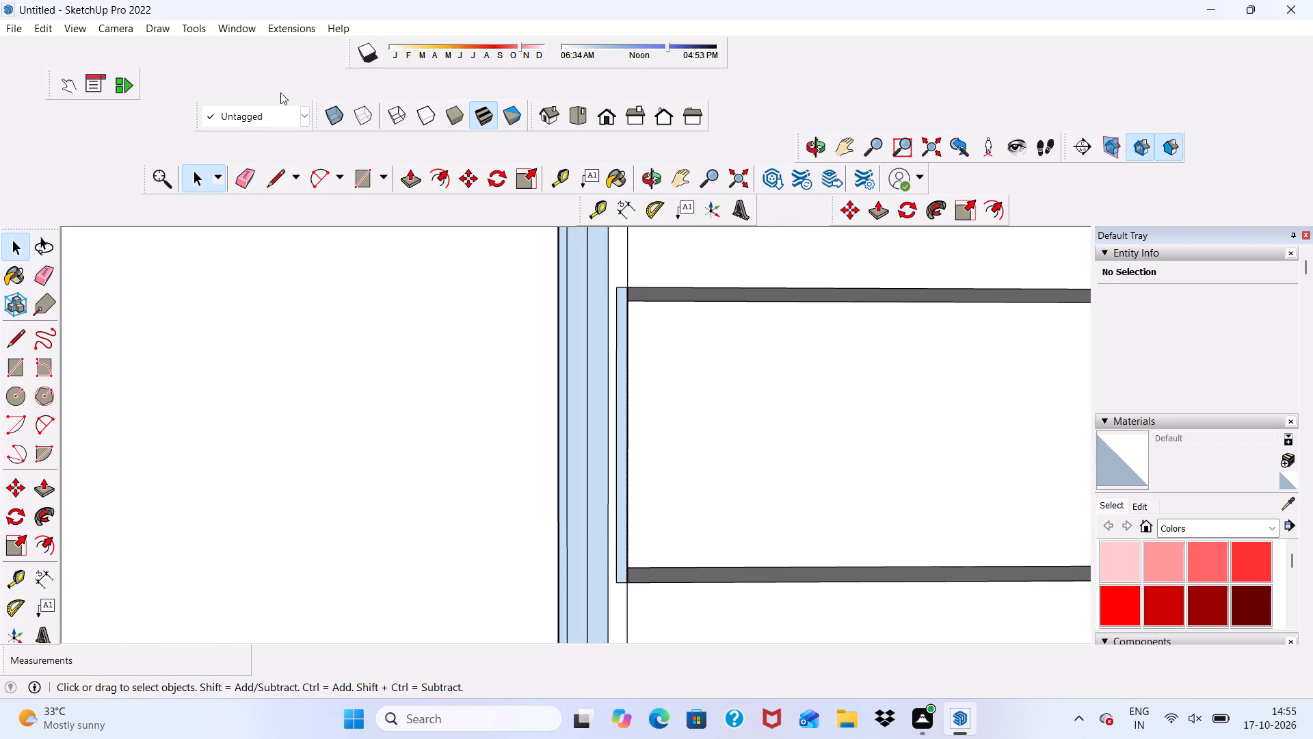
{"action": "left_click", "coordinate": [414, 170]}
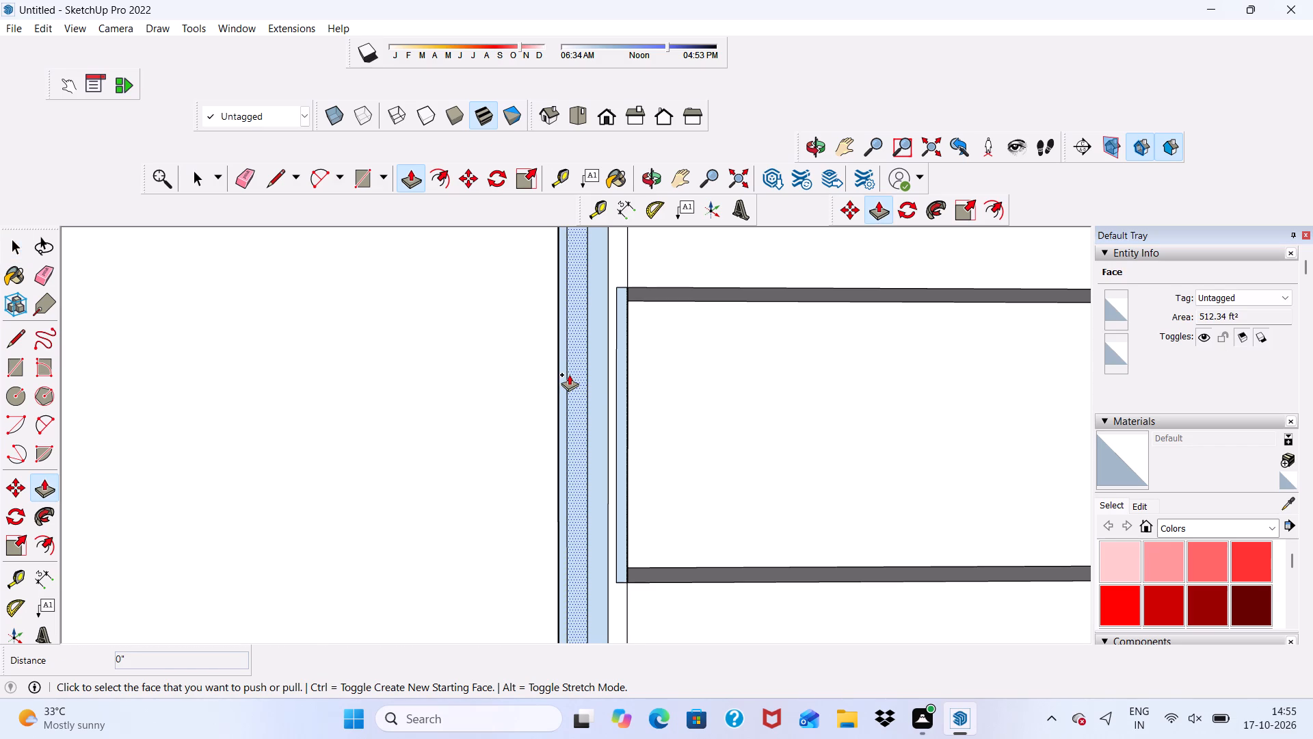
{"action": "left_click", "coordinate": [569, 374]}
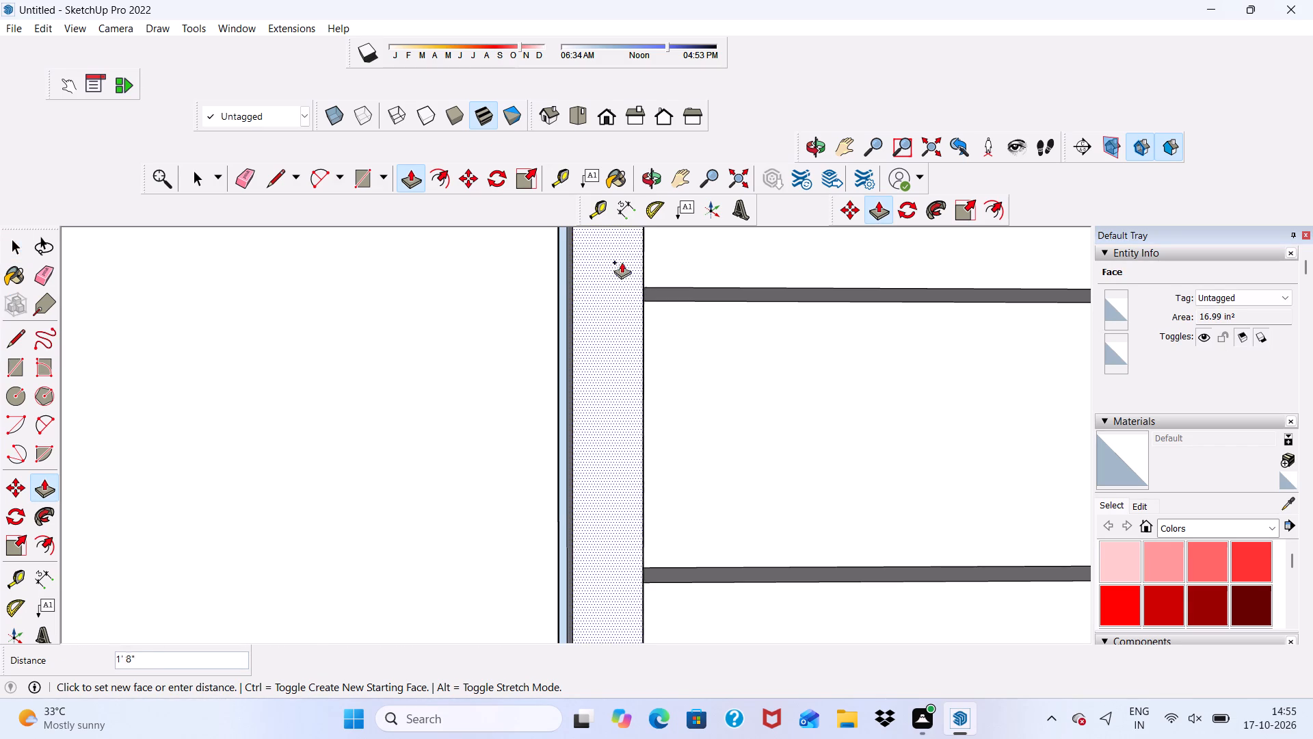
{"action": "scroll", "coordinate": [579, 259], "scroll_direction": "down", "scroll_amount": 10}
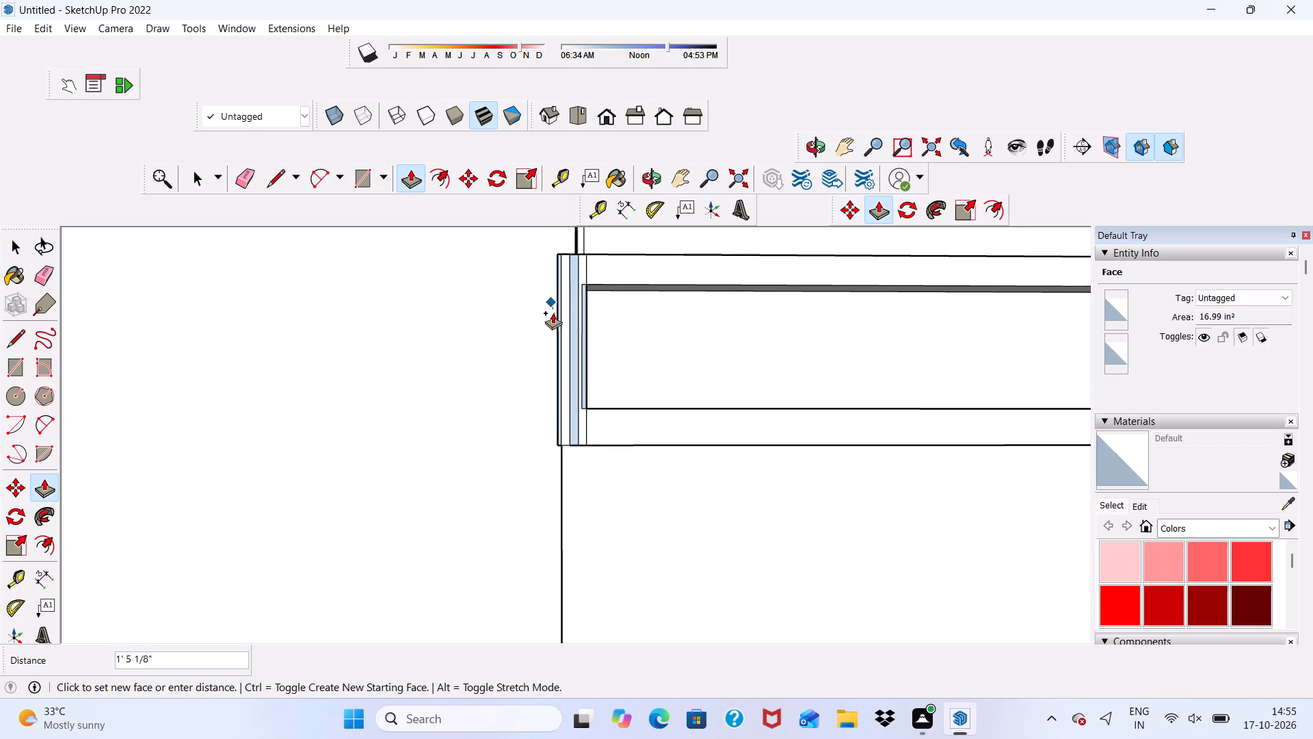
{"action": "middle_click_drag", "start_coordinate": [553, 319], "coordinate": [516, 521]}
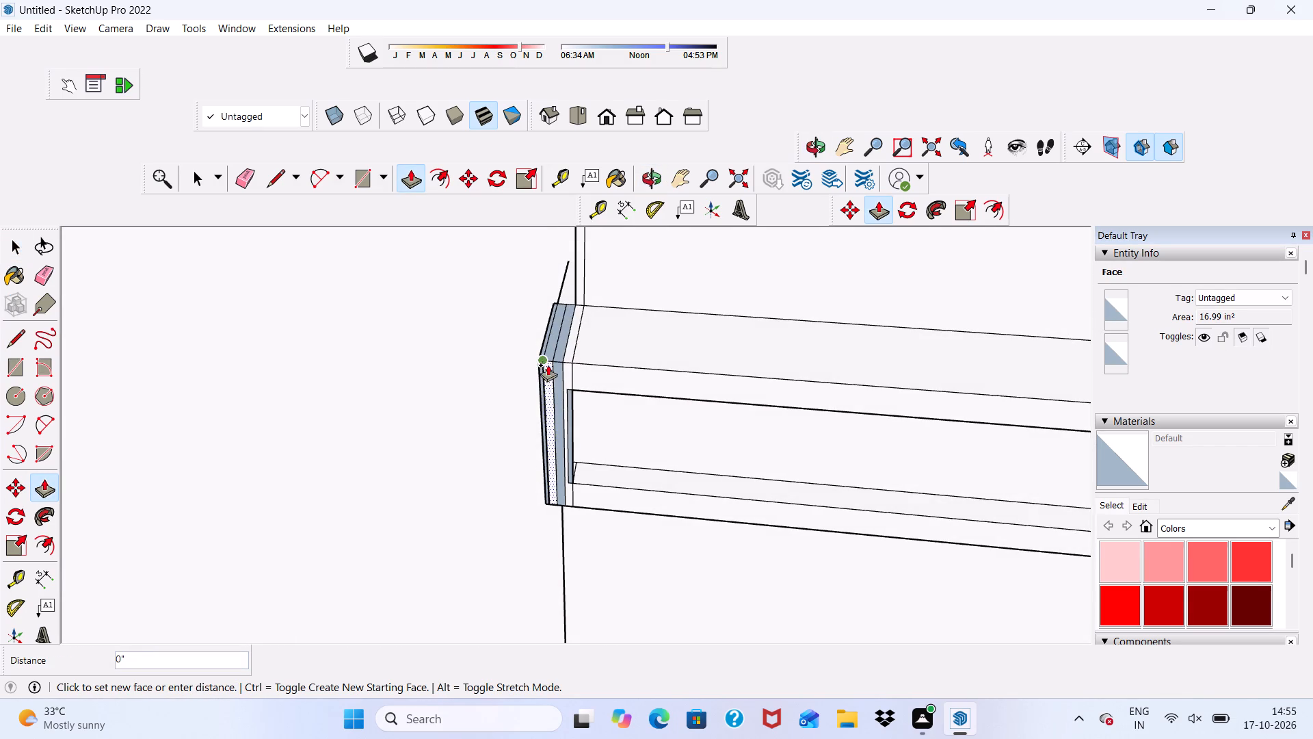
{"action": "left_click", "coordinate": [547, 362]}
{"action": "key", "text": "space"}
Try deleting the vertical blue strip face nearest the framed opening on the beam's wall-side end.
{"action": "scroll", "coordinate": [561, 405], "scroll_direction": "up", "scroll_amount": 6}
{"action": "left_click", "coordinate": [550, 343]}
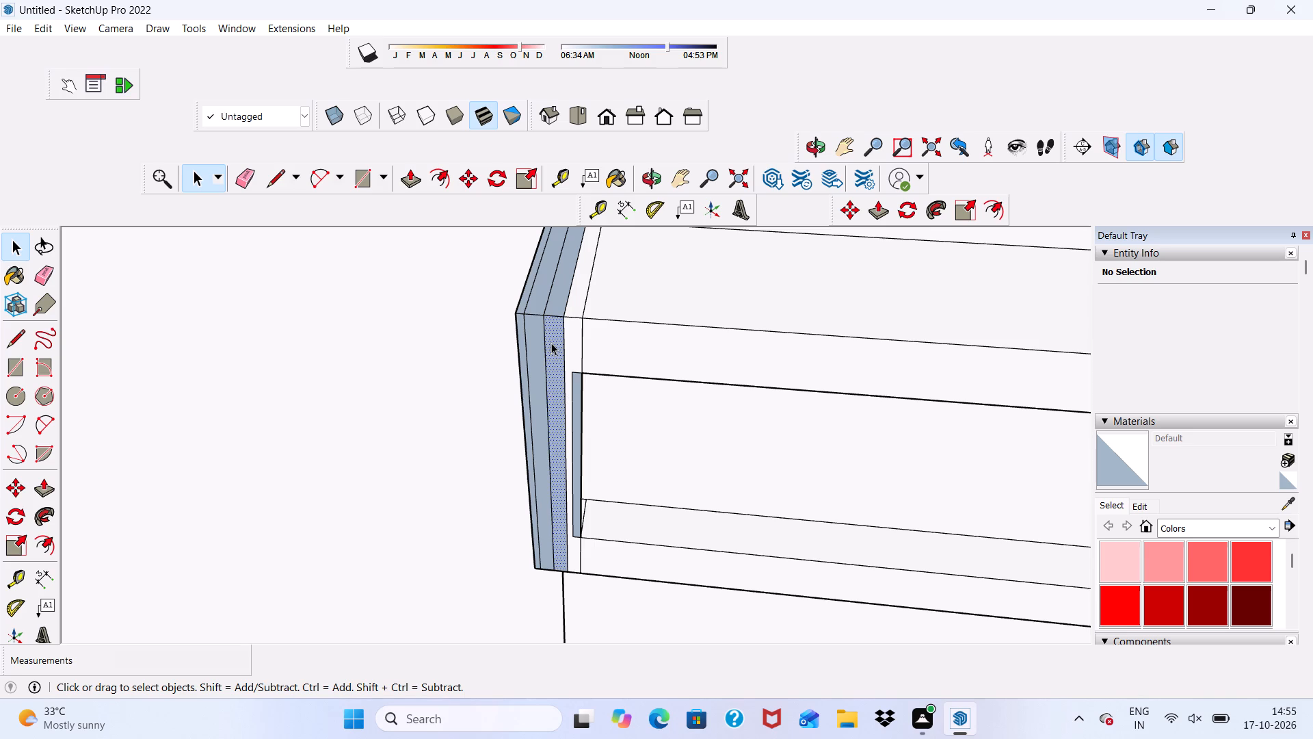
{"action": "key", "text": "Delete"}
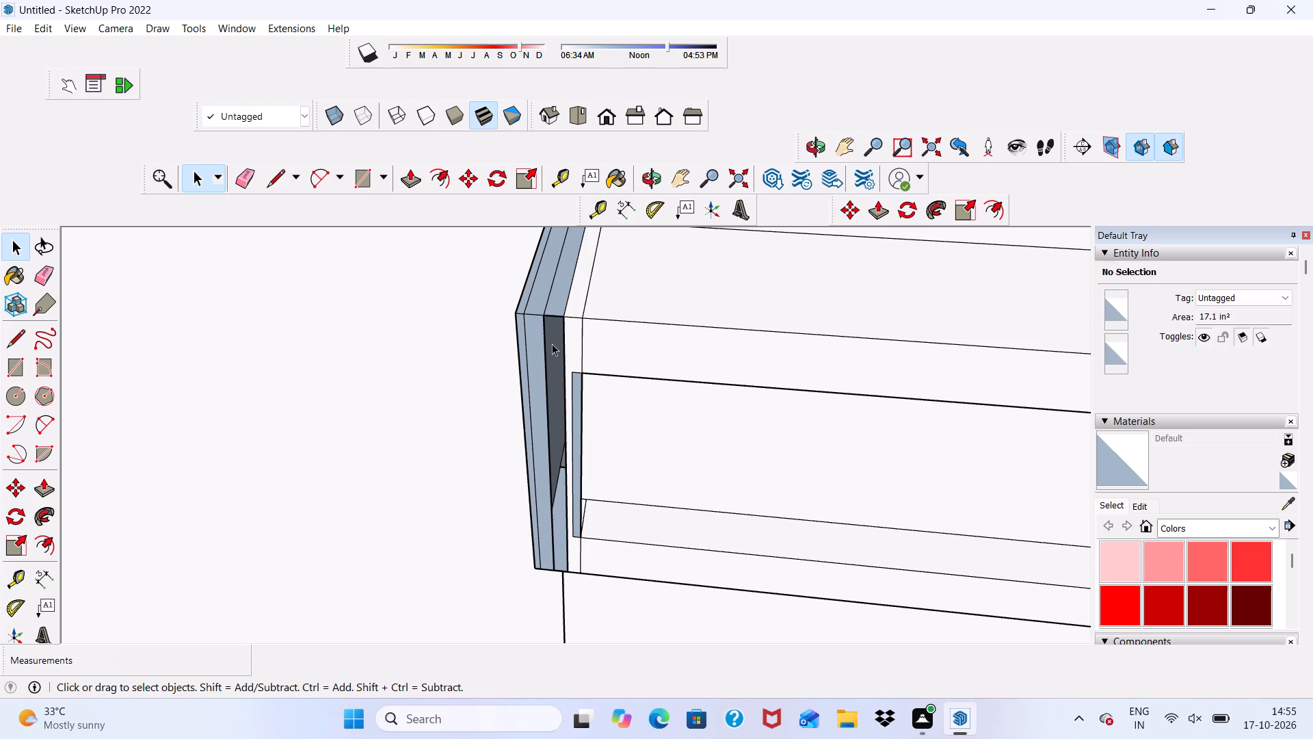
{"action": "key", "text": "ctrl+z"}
Erase the vertical edge between the framed opening and the blue strips, and the matching edge across the beam's top face.
{"action": "scroll", "coordinate": [564, 348], "scroll_direction": "down", "scroll_amount": 3, "text": "ctrl"}
{"action": "left_click_drag", "start_coordinate": [621, 359], "coordinate": [595, 340]}
{"action": "scroll", "coordinate": [596, 340], "scroll_direction": "up", "scroll_amount": 7}
{"action": "scroll", "coordinate": [591, 360], "scroll_direction": "down", "scroll_amount": 1}
{"action": "middle_click_drag", "start_coordinate": [591, 360], "coordinate": [308, 248]}
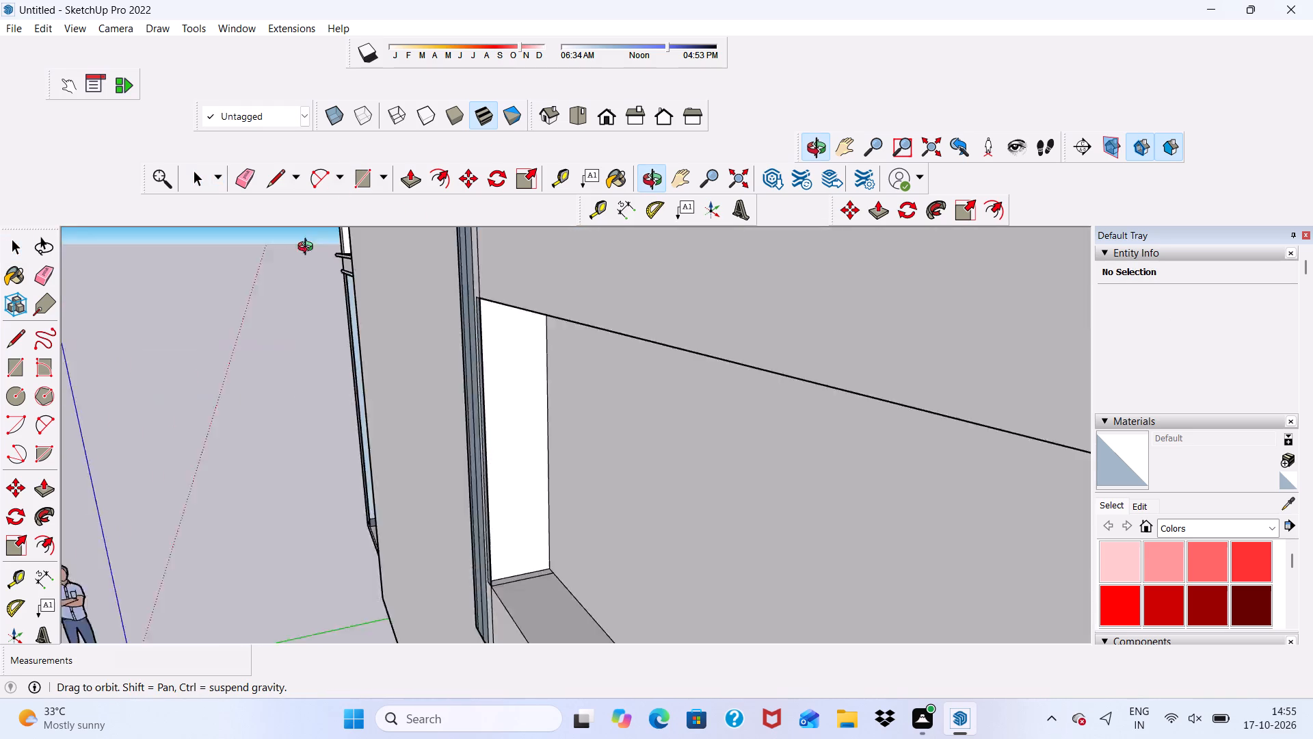
{"action": "middle_click_drag", "start_coordinate": [308, 248], "coordinate": [457, 356]}
{"action": "scroll", "coordinate": [419, 299], "scroll_direction": "up", "scroll_amount": 1}
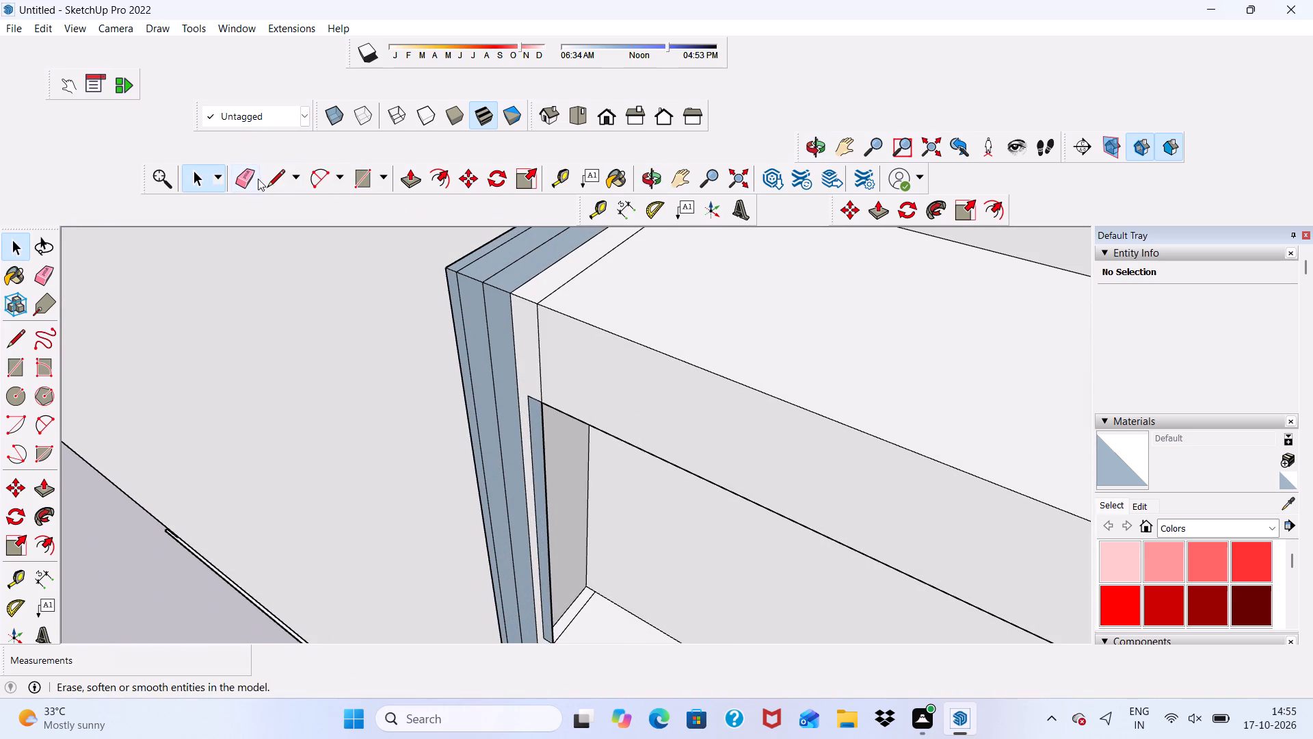
{"action": "left_click", "coordinate": [239, 172]}
{"action": "left_click_drag", "start_coordinate": [543, 322], "coordinate": [538, 349]}
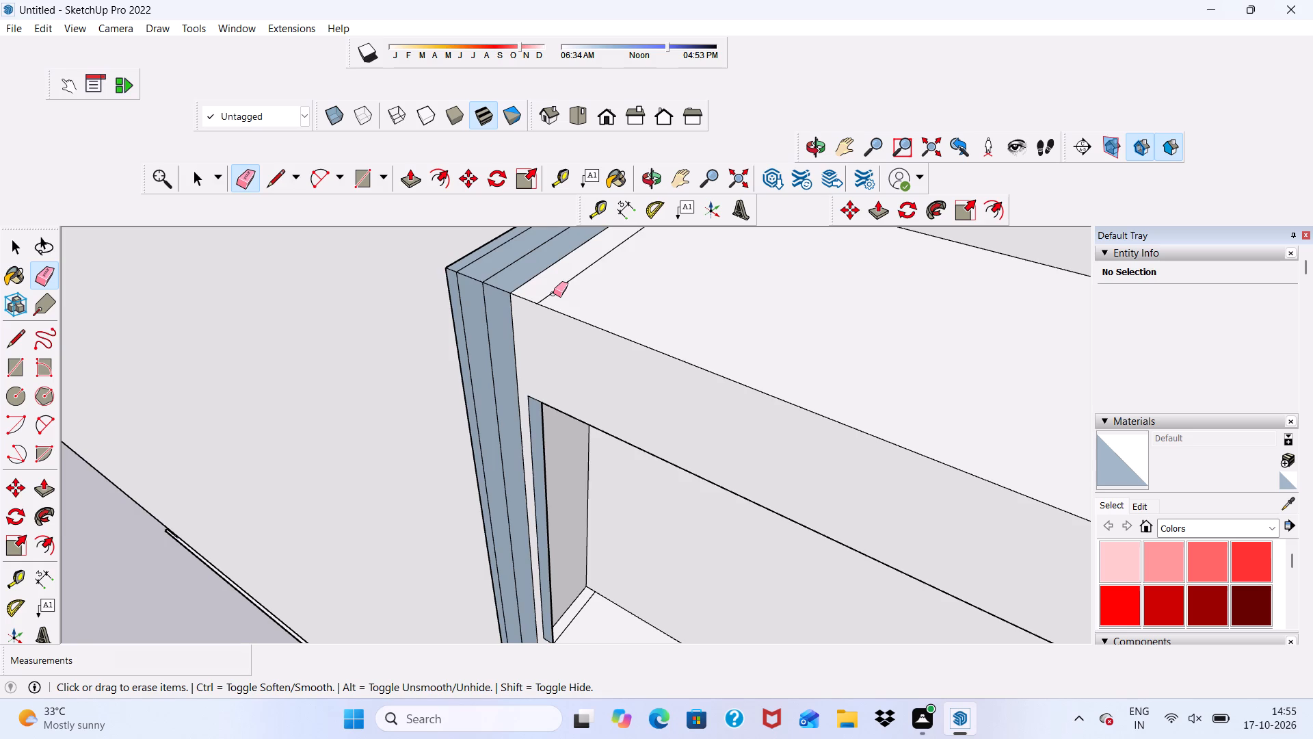
{"action": "left_click_drag", "start_coordinate": [553, 294], "coordinate": [566, 289]}
Push/Pull the narrow vertical blue strip bordering the framed opening by 3 inches.
{"action": "scroll", "coordinate": [557, 341], "scroll_direction": "down", "scroll_amount": 3}
{"action": "middle_click_drag", "start_coordinate": [581, 387], "coordinate": [465, 226]}
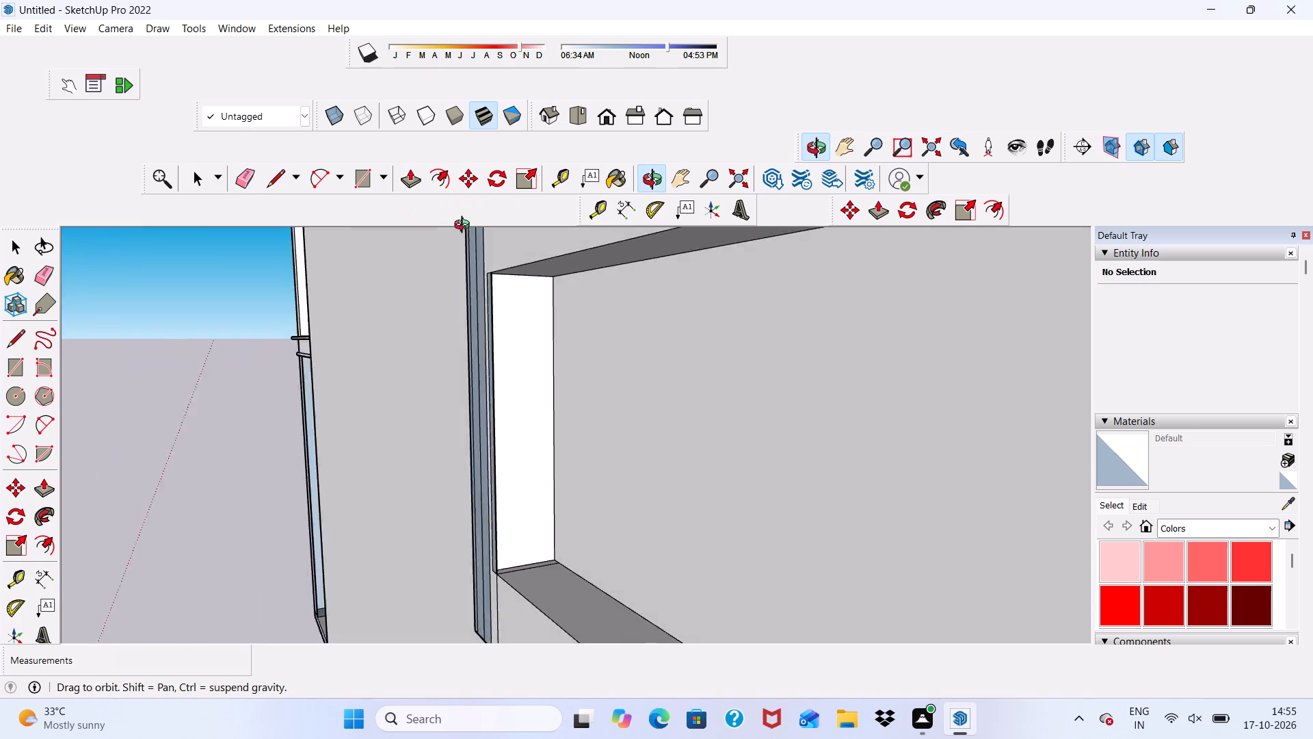
{"action": "middle_click_drag", "start_coordinate": [465, 226], "coordinate": [548, 233]}
{"action": "key", "text": "space"}
{"action": "scroll", "coordinate": [563, 403], "scroll_direction": "up", "scroll_amount": 6}
{"action": "scroll", "coordinate": [480, 351], "scroll_direction": "down", "scroll_amount": 1}
{"action": "middle_click_drag", "start_coordinate": [480, 351], "coordinate": [557, 350]}
{"action": "scroll", "coordinate": [716, 405], "scroll_direction": "up", "scroll_amount": 3}
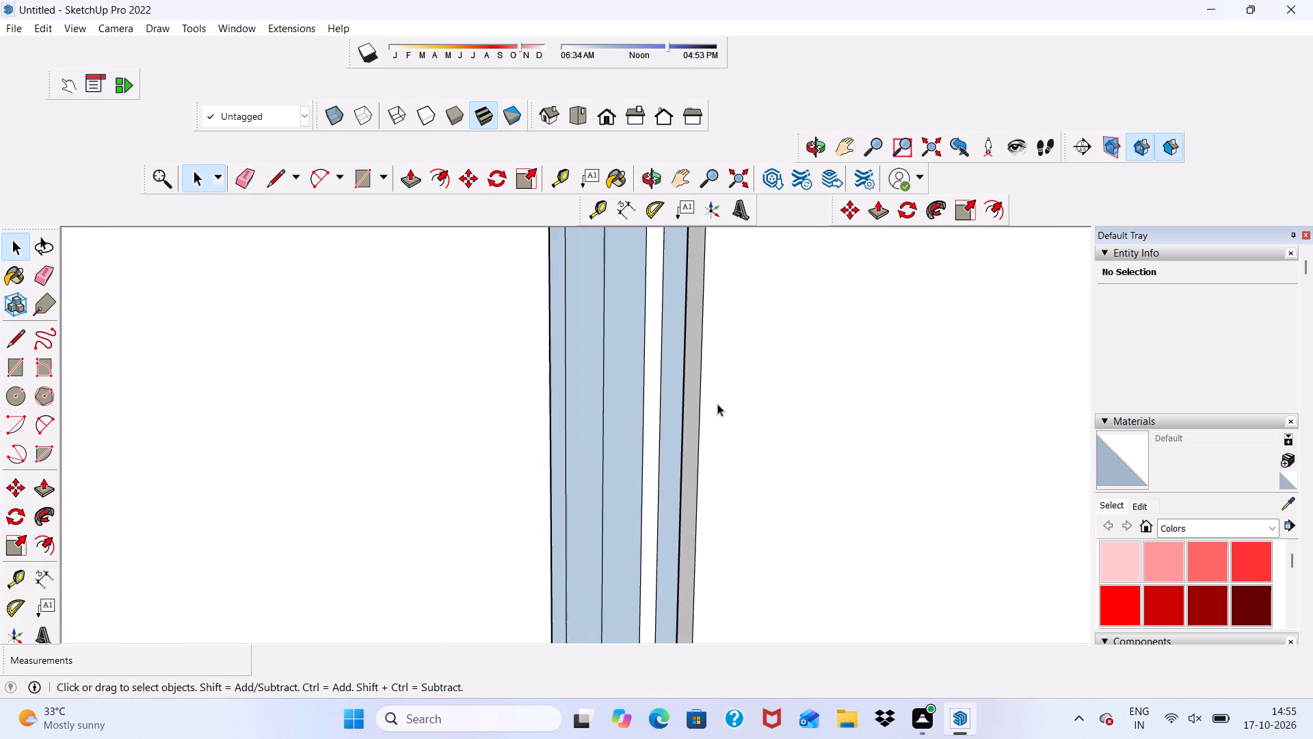
{"action": "scroll", "coordinate": [717, 404], "scroll_direction": "up", "scroll_amount": 2}
{"action": "middle_click_drag", "start_coordinate": [630, 363], "coordinate": [706, 411]}
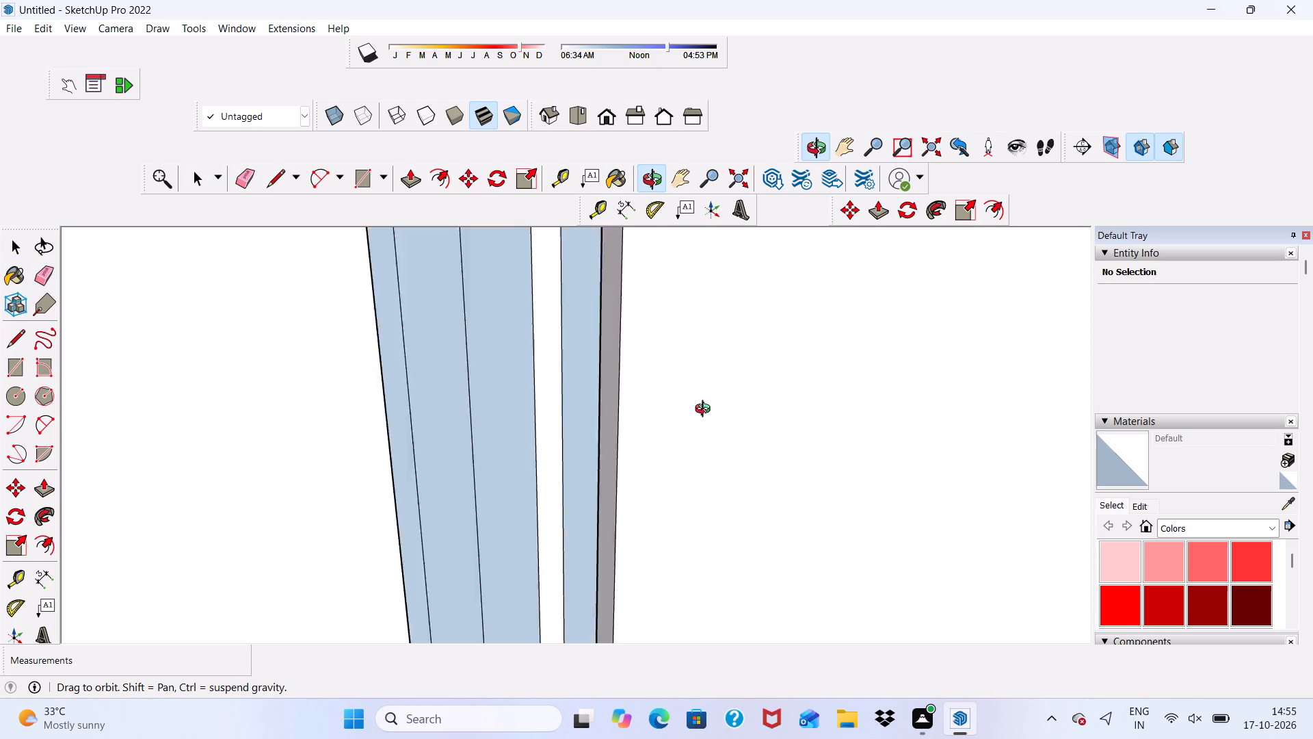
{"action": "middle_click_drag", "start_coordinate": [706, 411], "coordinate": [708, 403]}
{"action": "left_click", "coordinate": [562, 385]}
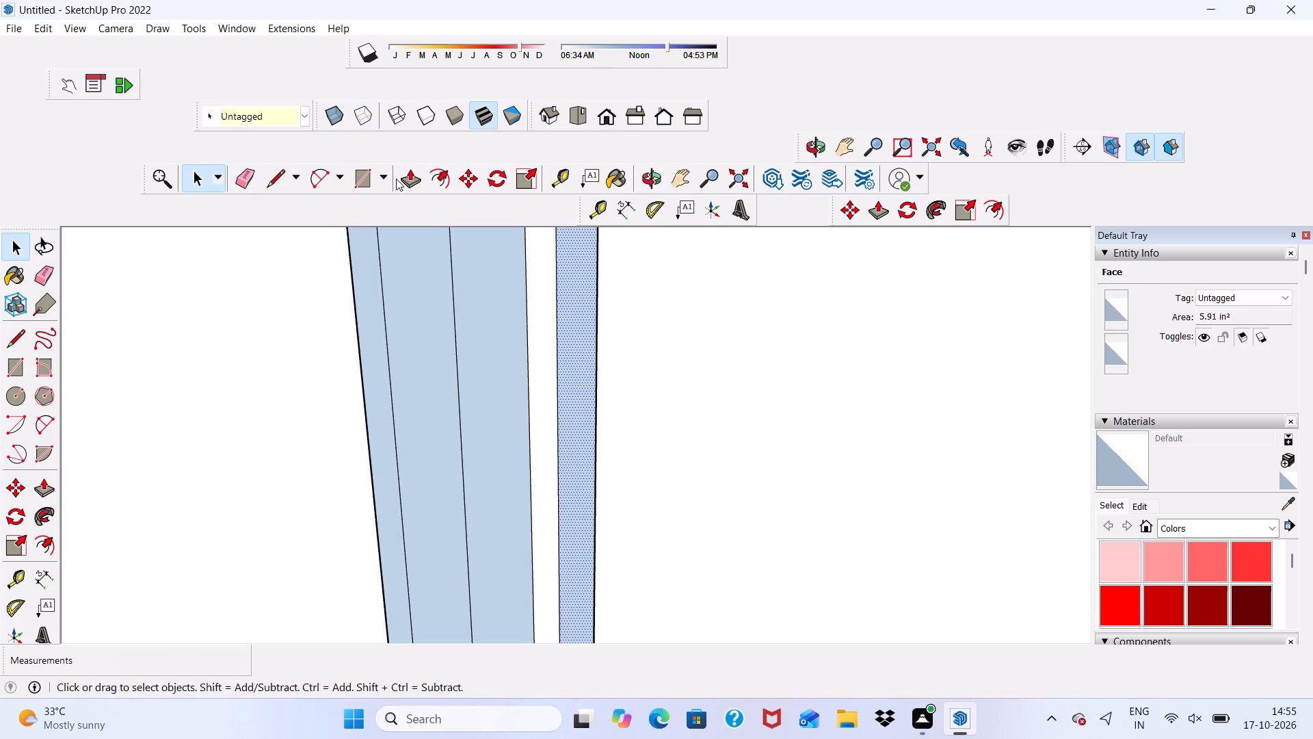
{"action": "left_click", "coordinate": [412, 176]}
{"action": "left_click", "coordinate": [583, 363]}
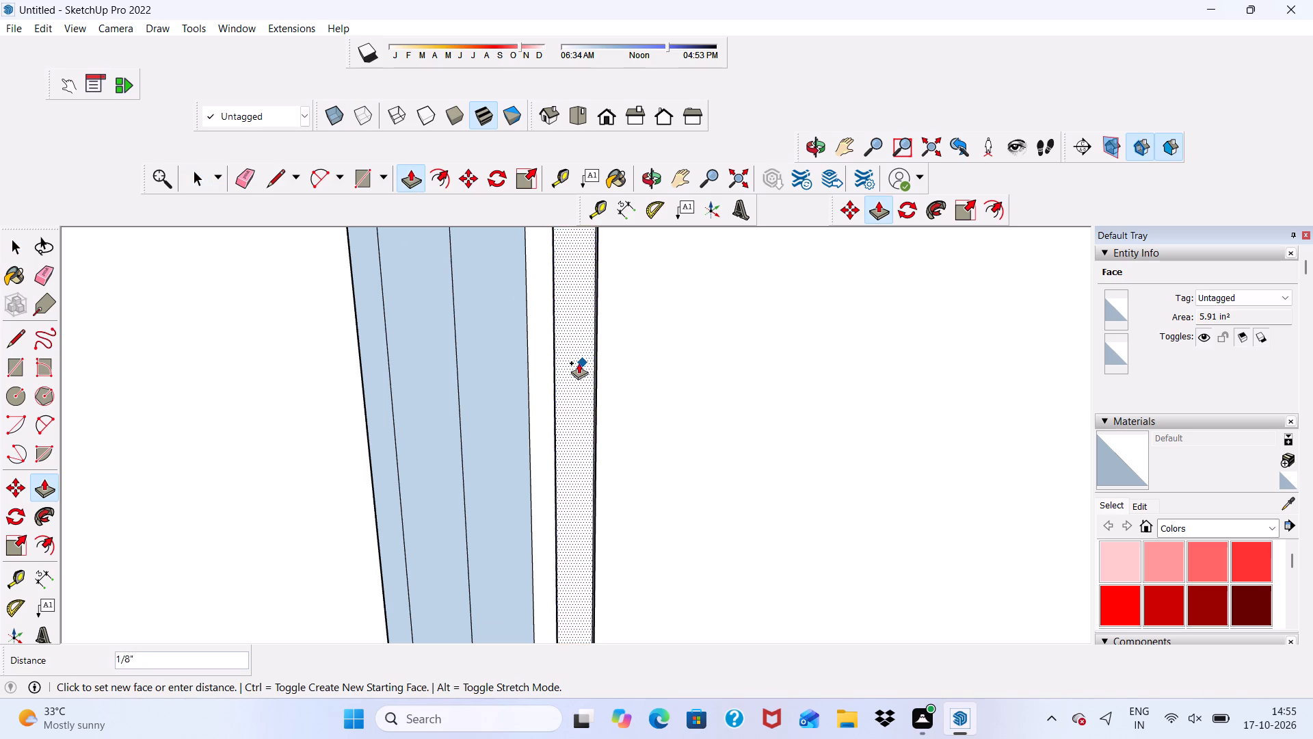
{"action": "scroll", "coordinate": [639, 315], "scroll_direction": "down", "scroll_amount": 3}
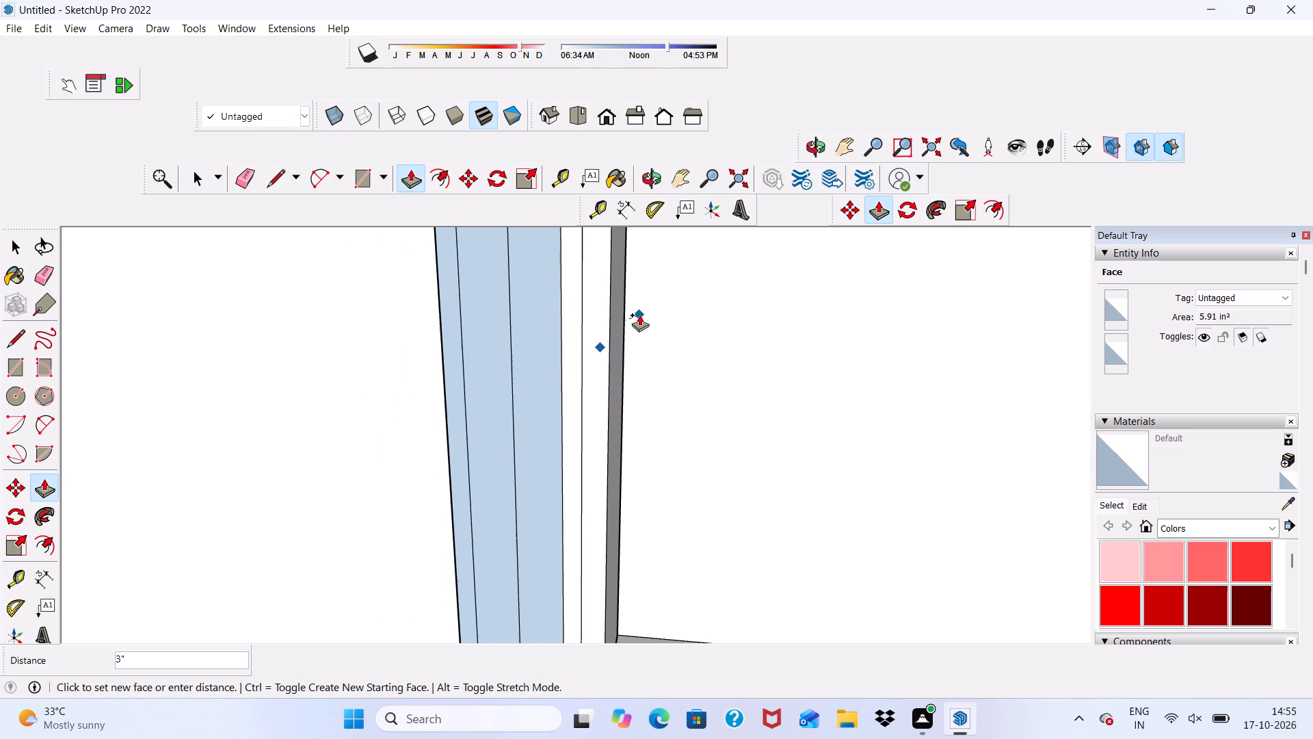
{"action": "middle_click", "coordinate": [639, 315]}
{"action": "left_click", "coordinate": [639, 314]}
Push/Pull the three vertical blue strips on the front of the beam's wall-side end by about 1 3/4", 1/2" and 7/16".
{"action": "scroll", "coordinate": [584, 324], "scroll_direction": "down", "scroll_amount": 13}
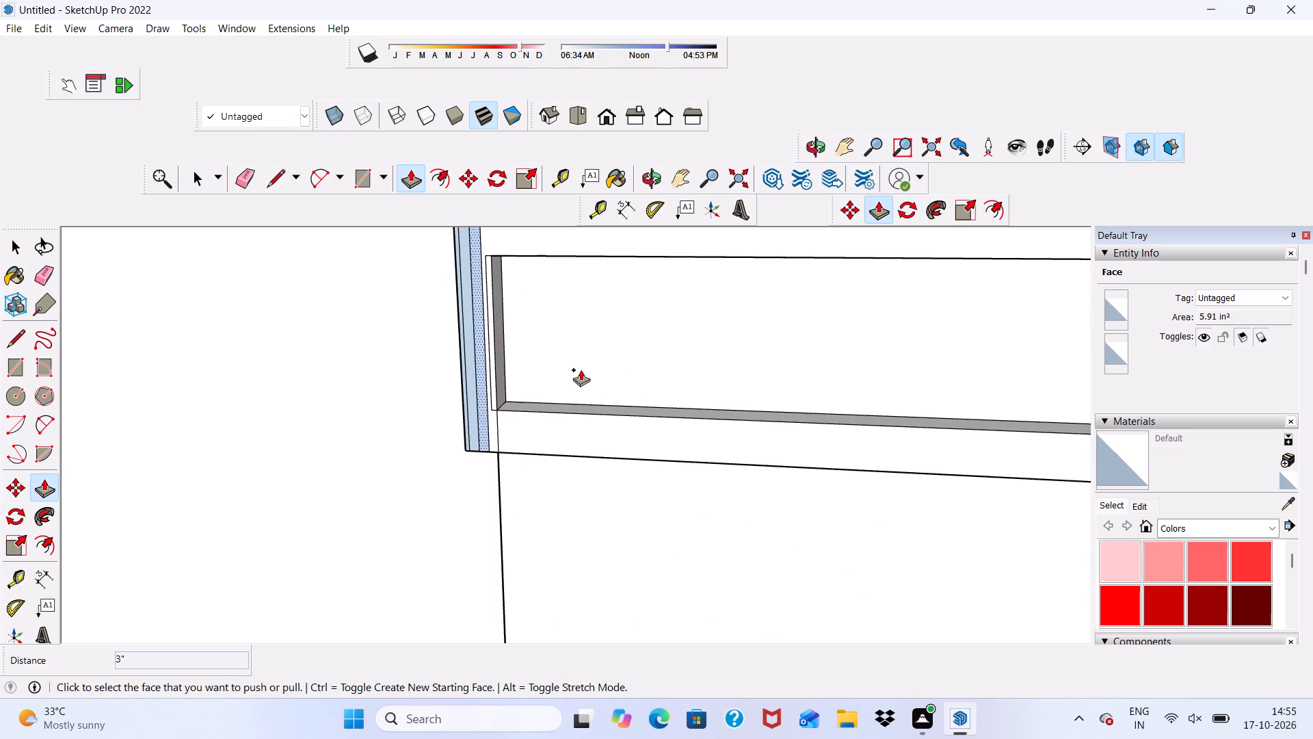
{"action": "scroll", "coordinate": [576, 369], "scroll_direction": "down", "scroll_amount": 2}
{"action": "scroll", "coordinate": [457, 269], "scroll_direction": "up", "scroll_amount": 5}
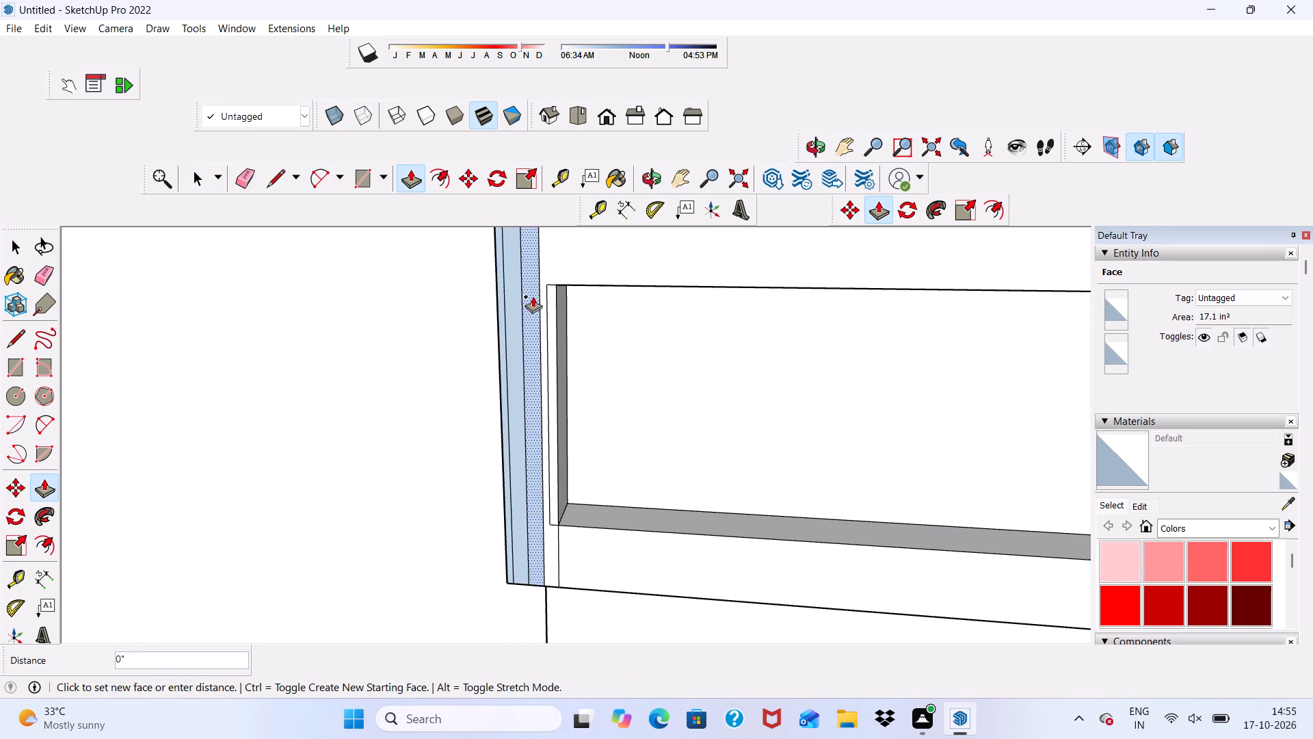
{"action": "left_click", "coordinate": [533, 296]}
{"action": "left_click", "coordinate": [536, 283]}
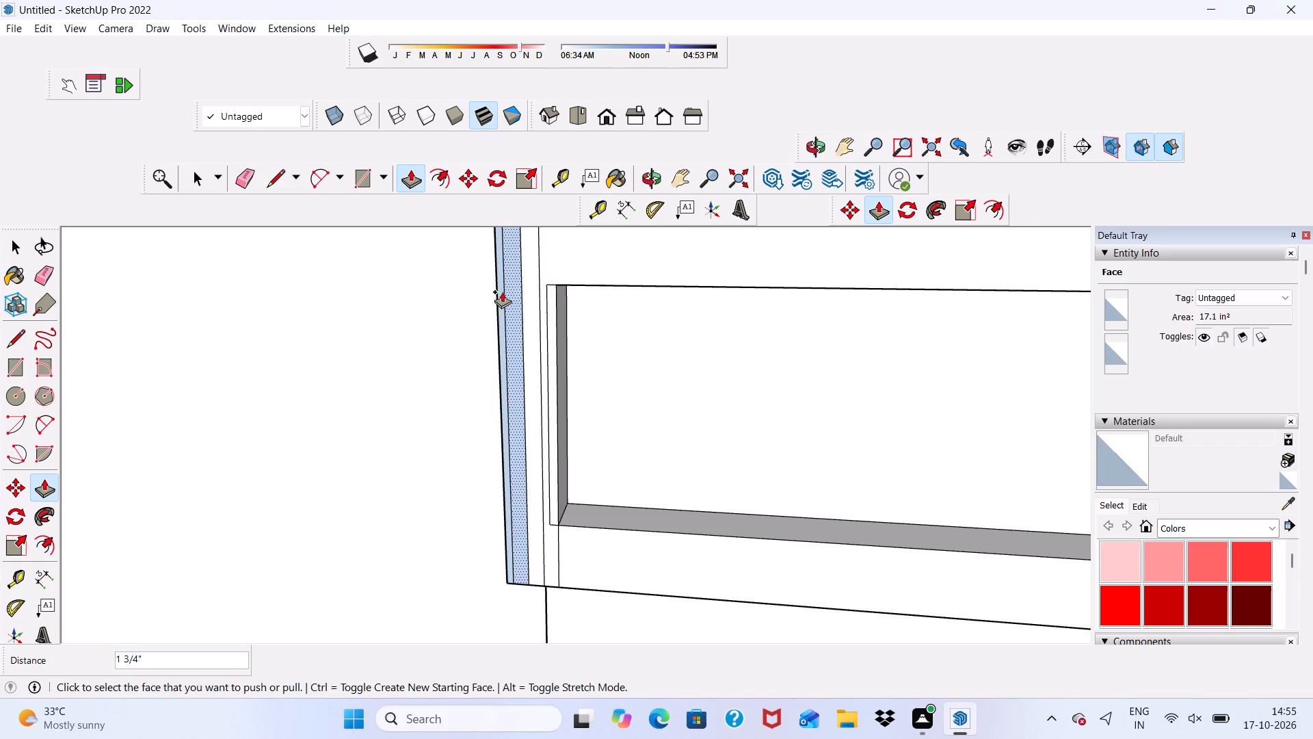
{"action": "scroll", "coordinate": [514, 289], "scroll_direction": "up", "scroll_amount": 1}
{"action": "left_click", "coordinate": [519, 288]}
{"action": "left_click", "coordinate": [527, 298]}
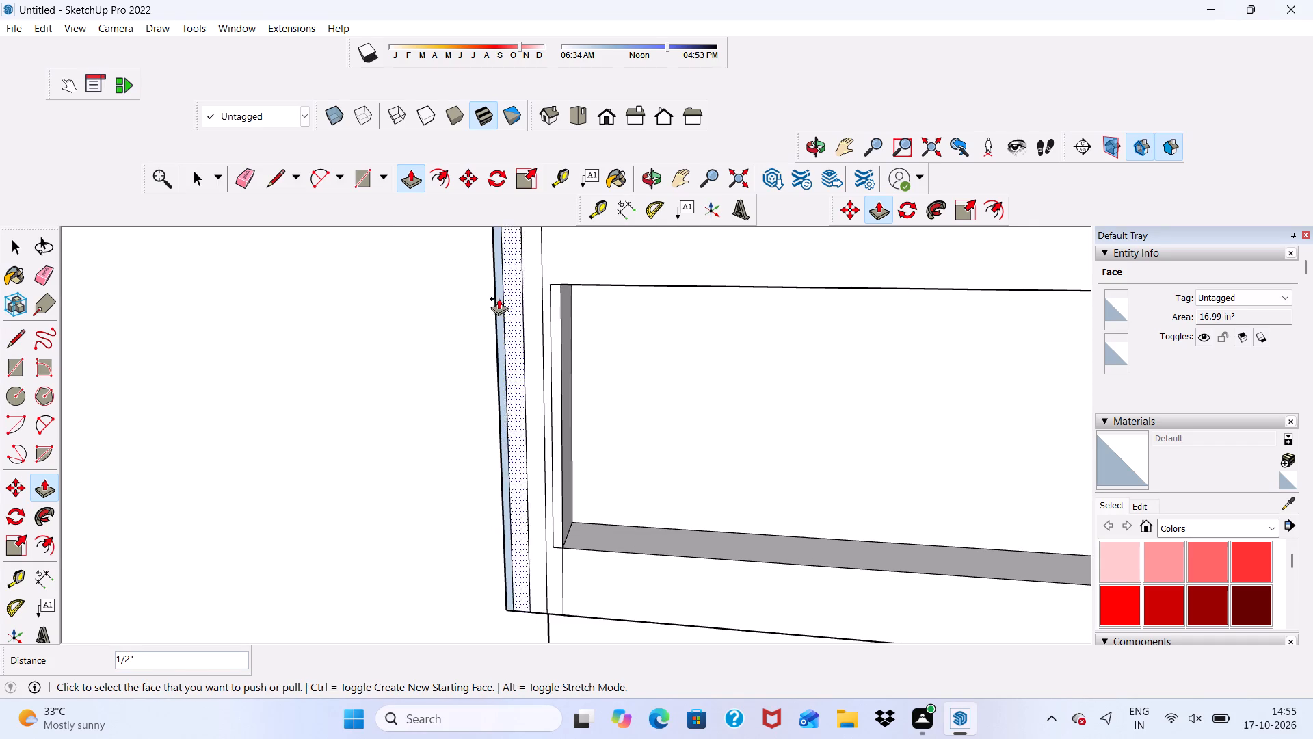
{"action": "scroll", "coordinate": [484, 294], "scroll_direction": "up", "scroll_amount": 4}
{"action": "scroll", "coordinate": [509, 298], "scroll_direction": "down", "scroll_amount": 1}
{"action": "middle_click_drag", "start_coordinate": [522, 304], "coordinate": [689, 330]}
{"action": "scroll", "coordinate": [566, 322], "scroll_direction": "up", "scroll_amount": 2}
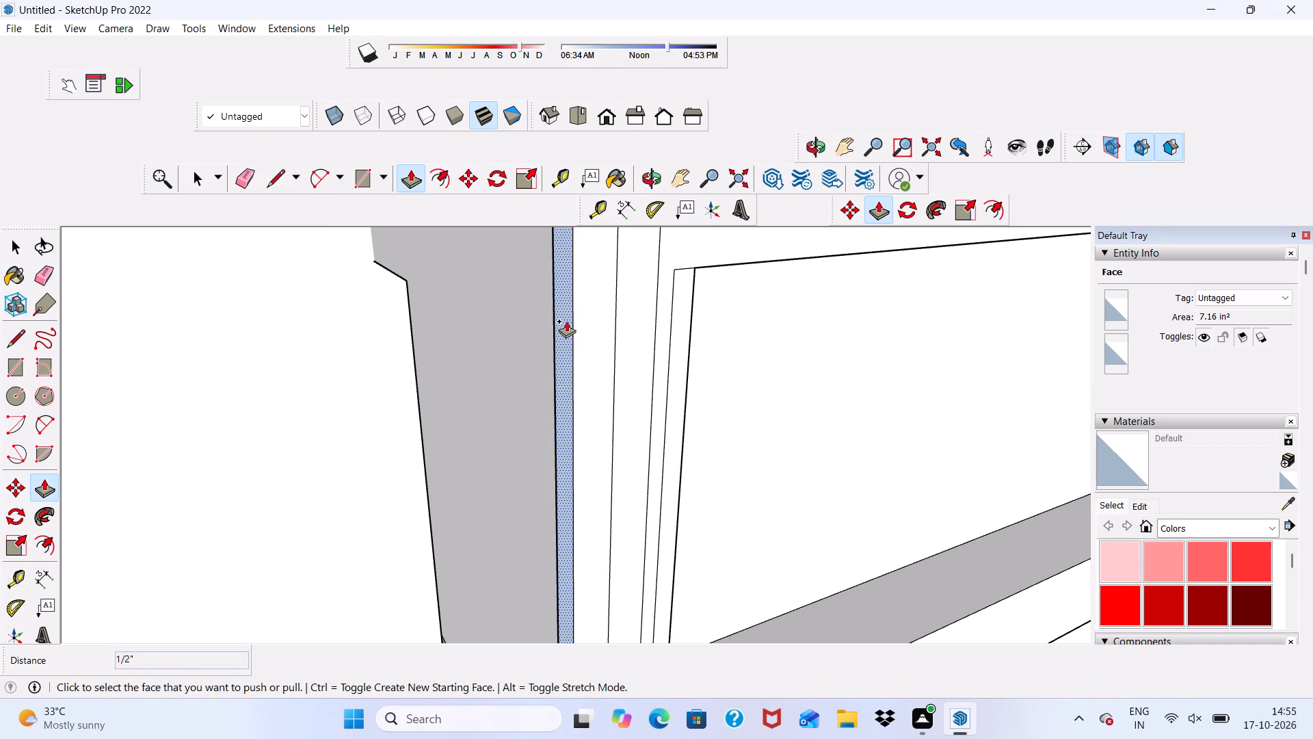
{"action": "left_click", "coordinate": [566, 321]}
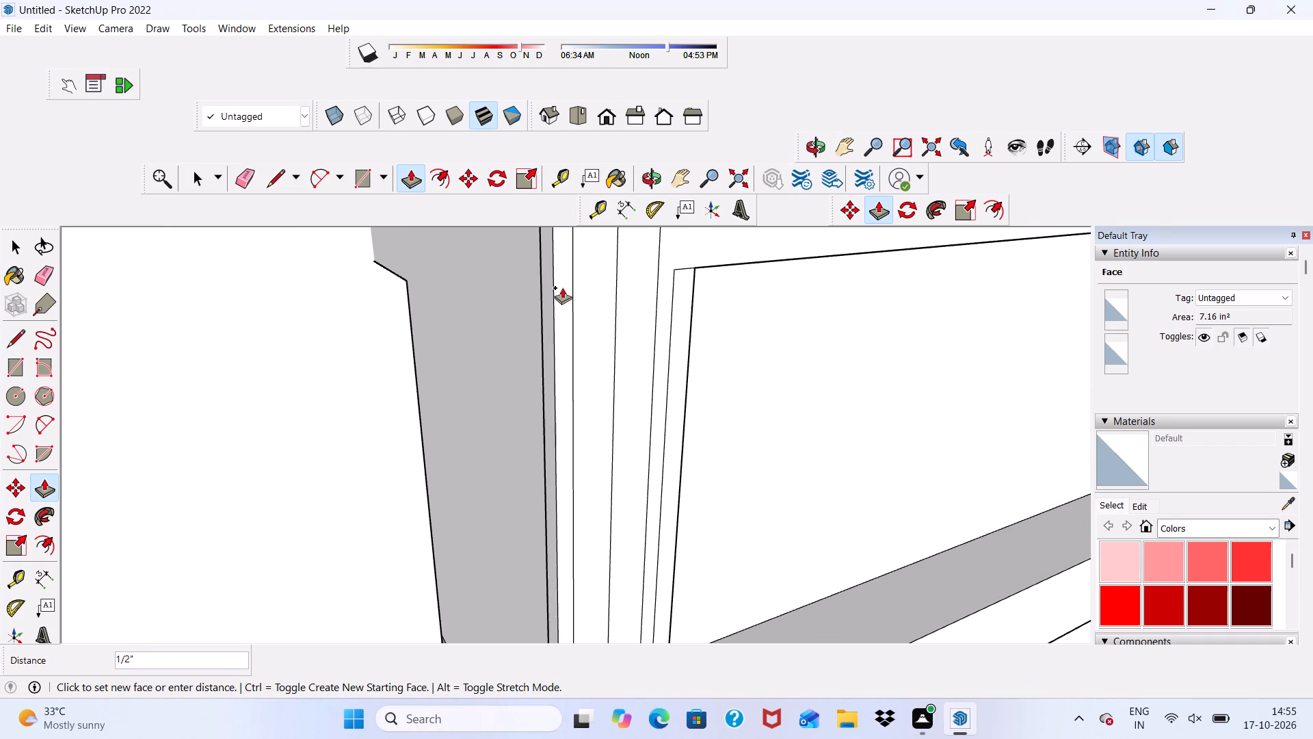
{"action": "left_click", "coordinate": [567, 282]}
Push/Pull the three long blue strips on the top of the beam's wall-side end, the outermost by about 9/16".
{"action": "scroll", "coordinate": [568, 296], "scroll_direction": "down", "scroll_amount": 7}
{"action": "middle_click_drag", "start_coordinate": [623, 352], "coordinate": [625, 377]}
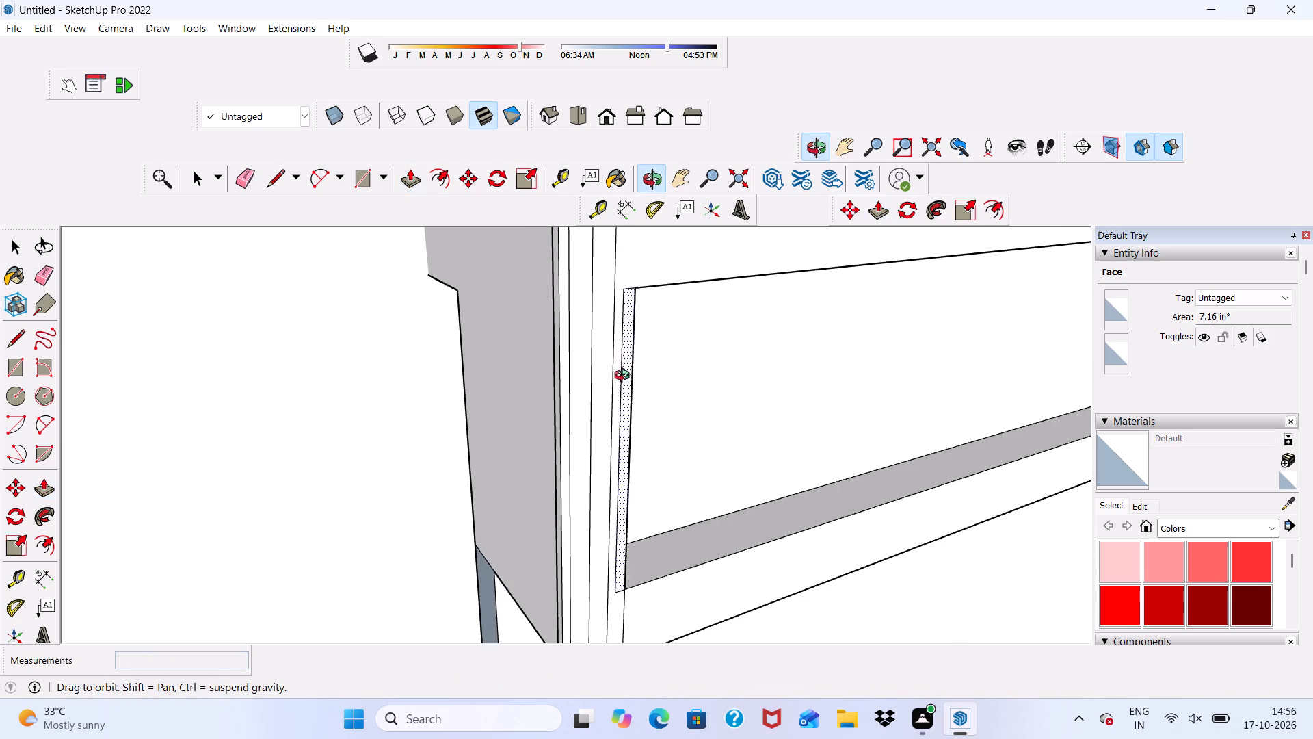
{"action": "middle_click_drag", "start_coordinate": [625, 377], "coordinate": [626, 444]}
{"action": "scroll", "coordinate": [563, 323], "scroll_direction": "up", "scroll_amount": 6}
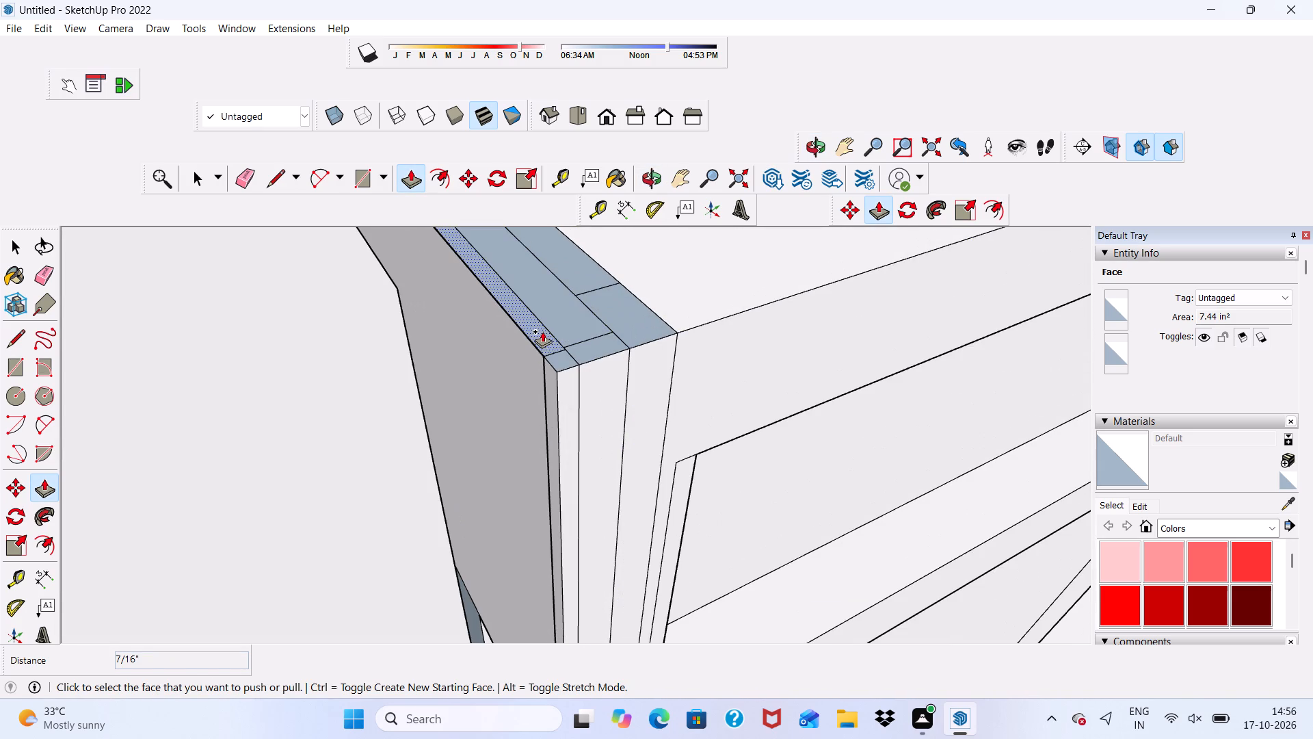
{"action": "left_click", "coordinate": [540, 333]}
{"action": "left_click", "coordinate": [546, 361]}
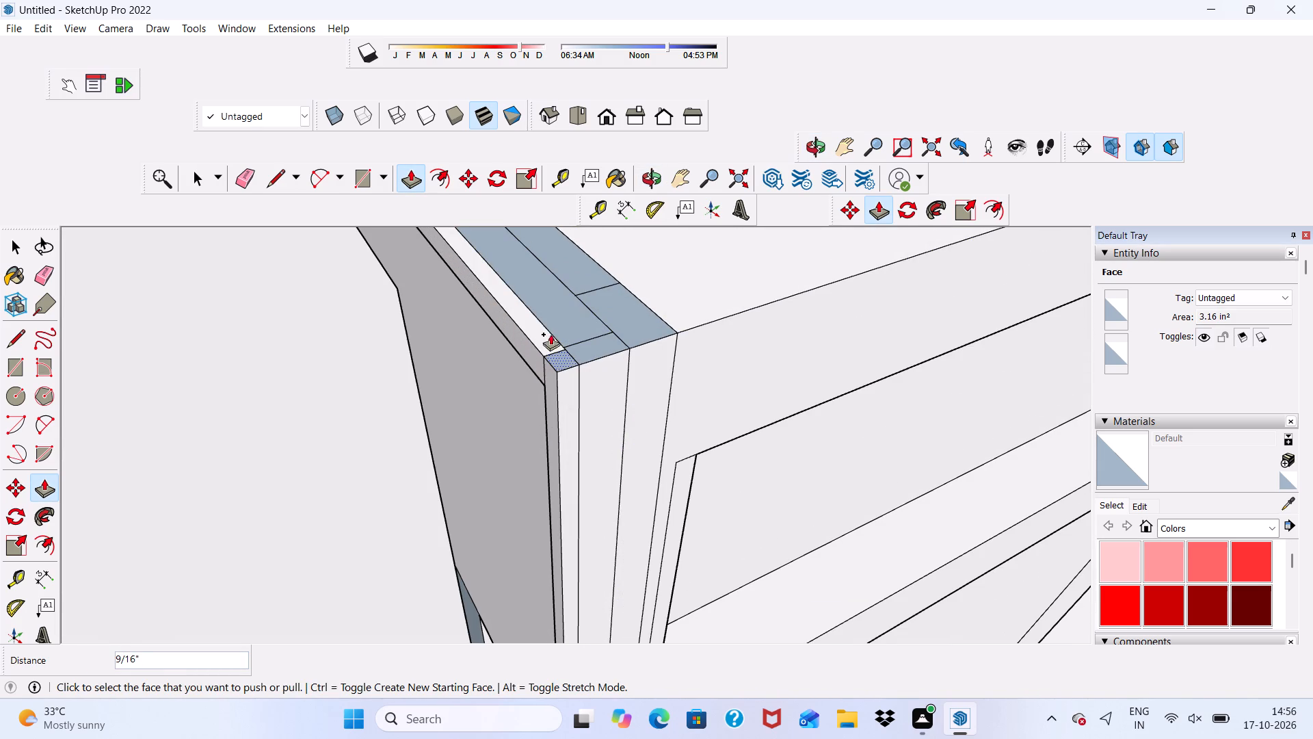
{"action": "left_click", "coordinate": [556, 317]}
{"action": "left_click", "coordinate": [547, 330]}
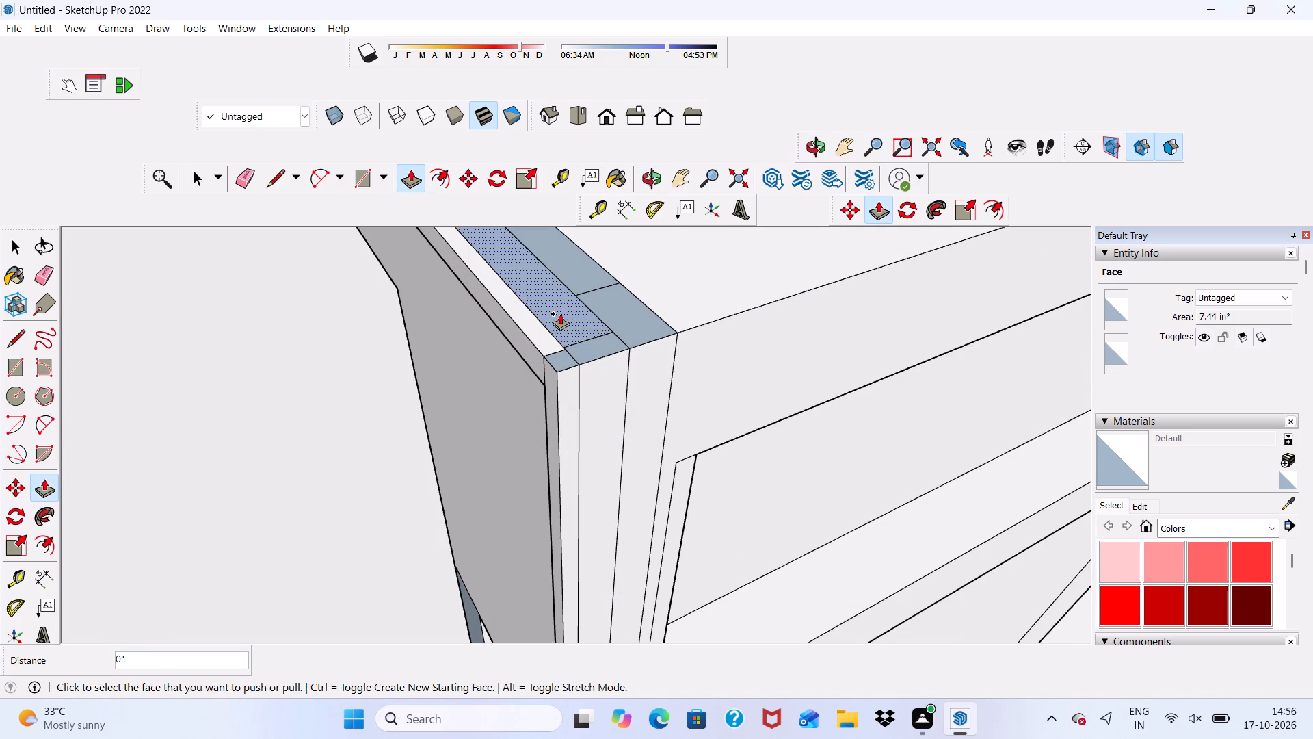
{"action": "left_click", "coordinate": [560, 313]}
{"action": "left_click", "coordinate": [534, 314]}
{"action": "left_click", "coordinate": [560, 311]}
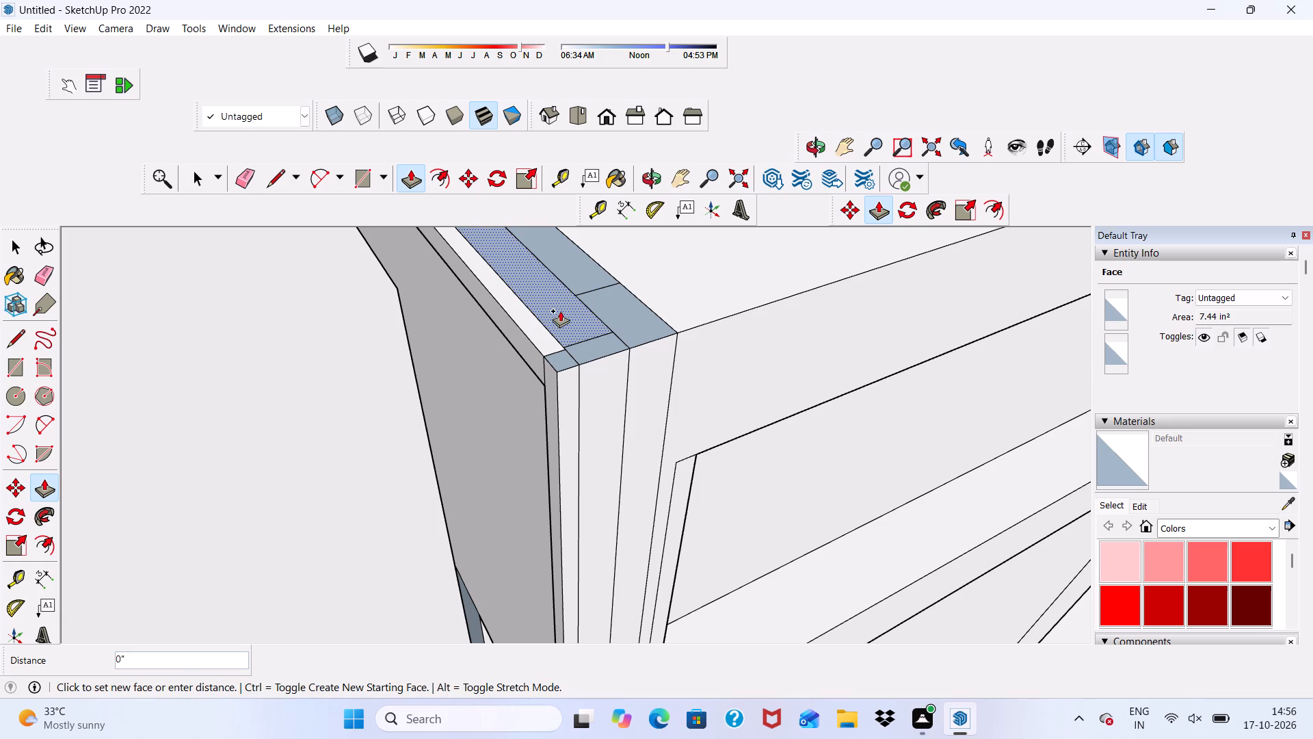
{"action": "left_click", "coordinate": [585, 311]}
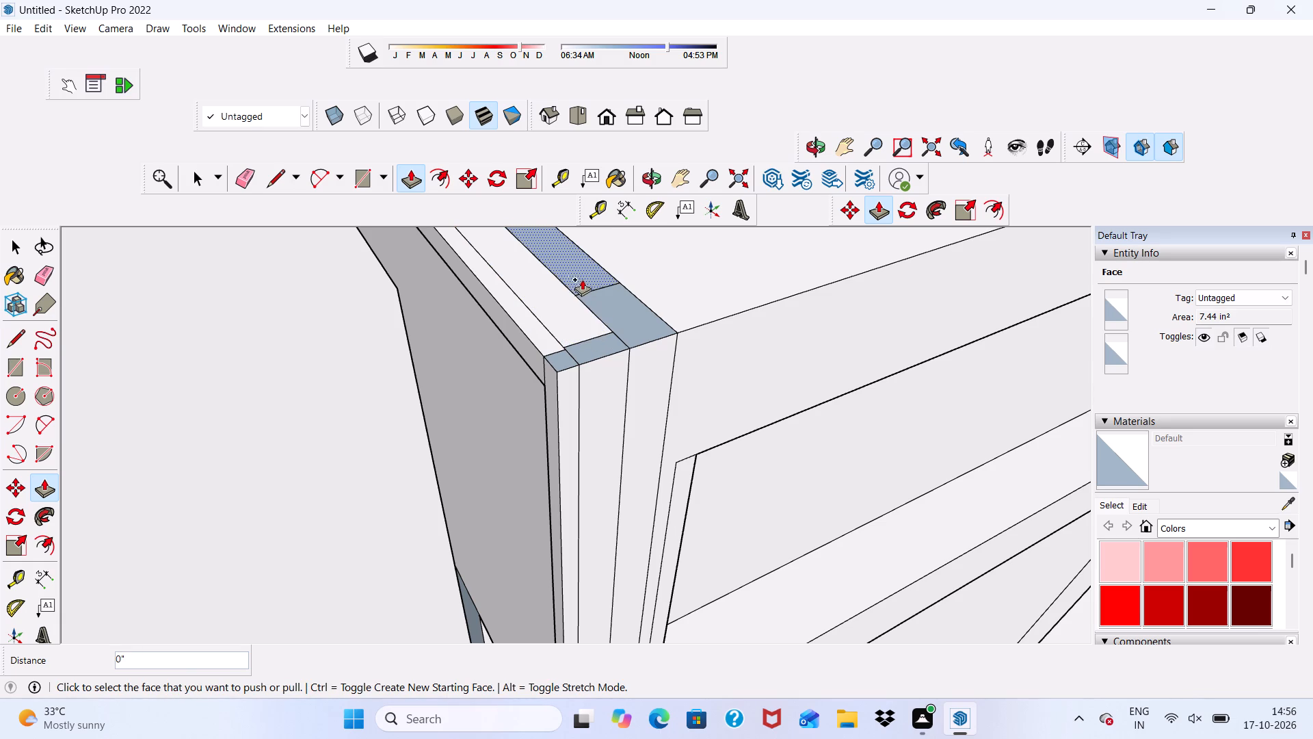
{"action": "left_click", "coordinate": [575, 273]}
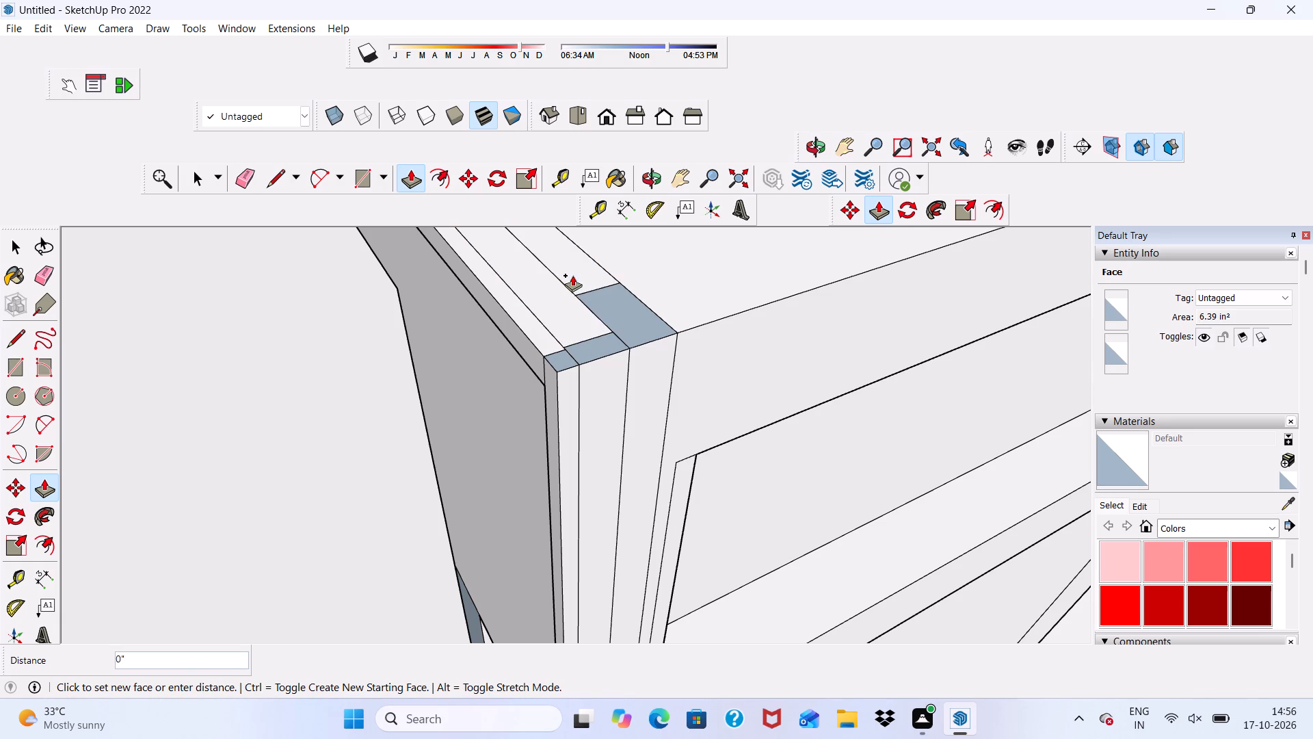
{"action": "left_click", "coordinate": [572, 275]}
Push/Pull the three small blue faces at the beam's top corner, by about 3/16", 1/8" and 5/16".
{"action": "left_click", "coordinate": [602, 305]}
{"action": "left_click", "coordinate": [587, 309]}
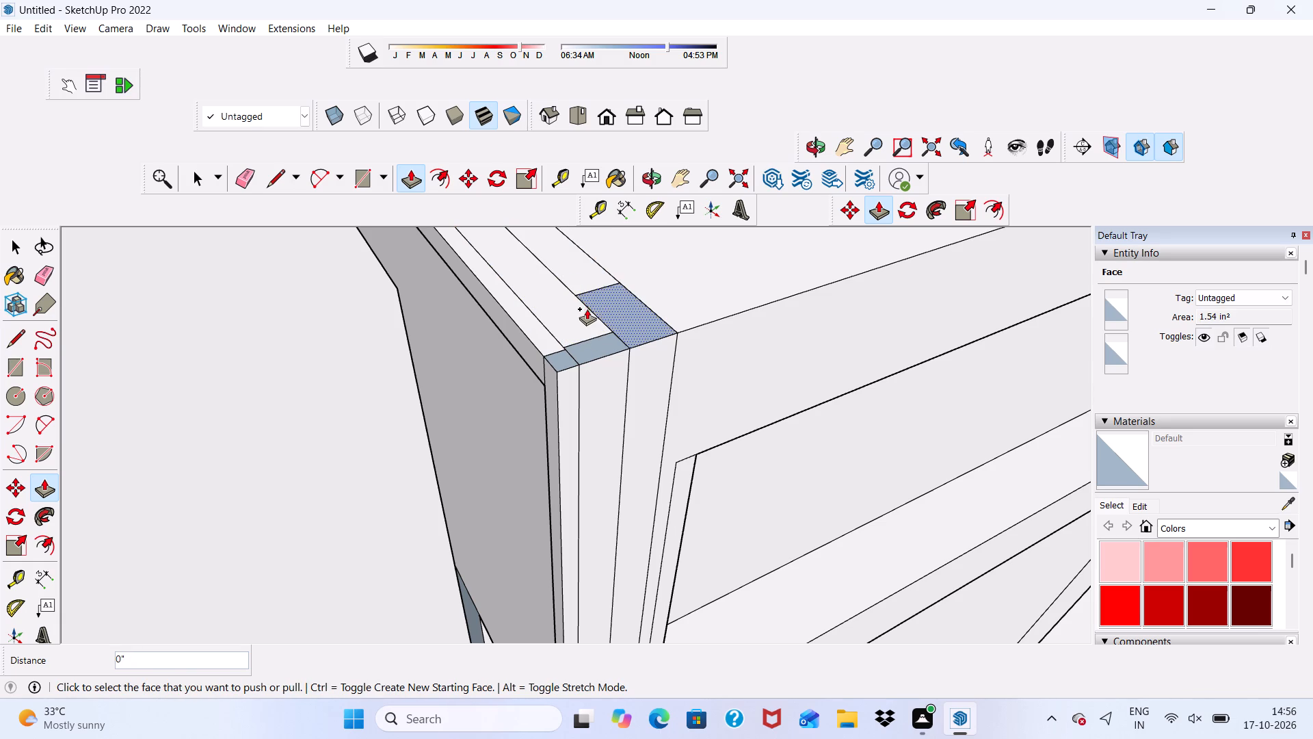
{"action": "left_click", "coordinate": [594, 346]}
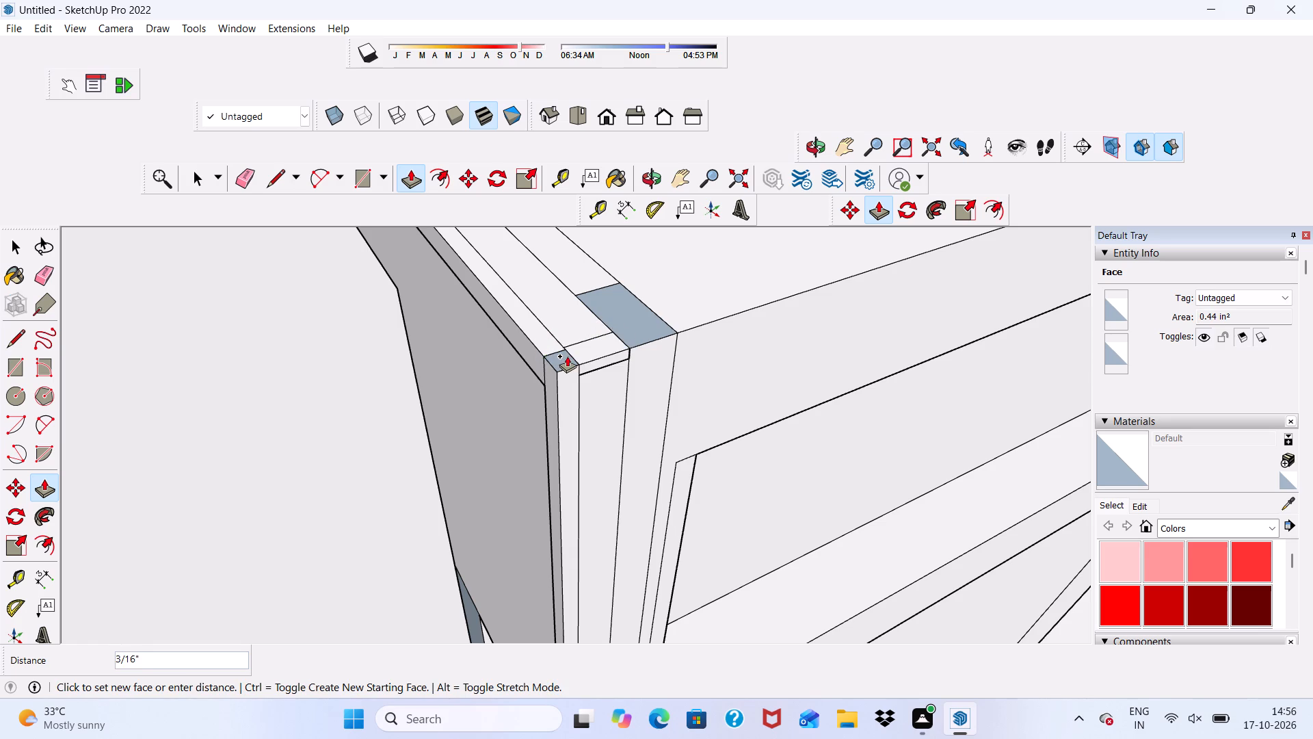
{"action": "left_click", "coordinate": [568, 356]}
{"action": "left_click", "coordinate": [638, 328]}
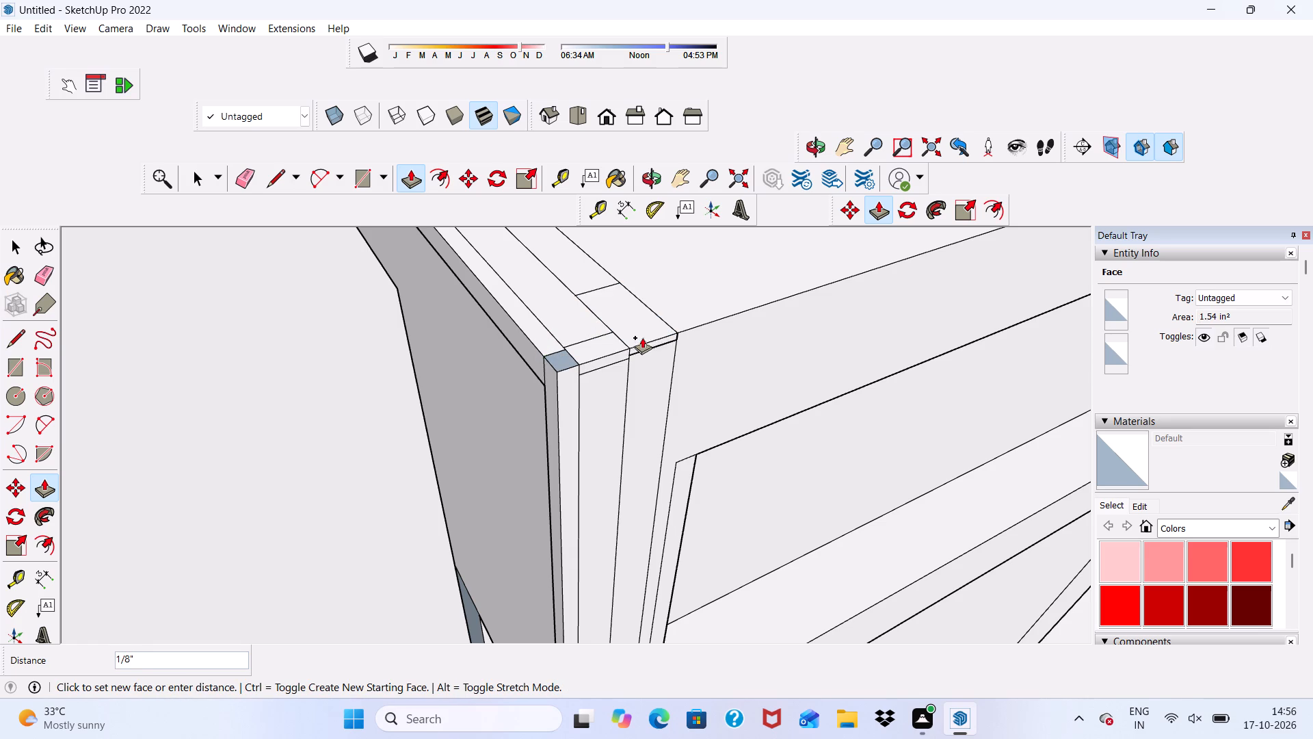
{"action": "left_click", "coordinate": [644, 342]}
{"action": "left_click", "coordinate": [563, 356]}
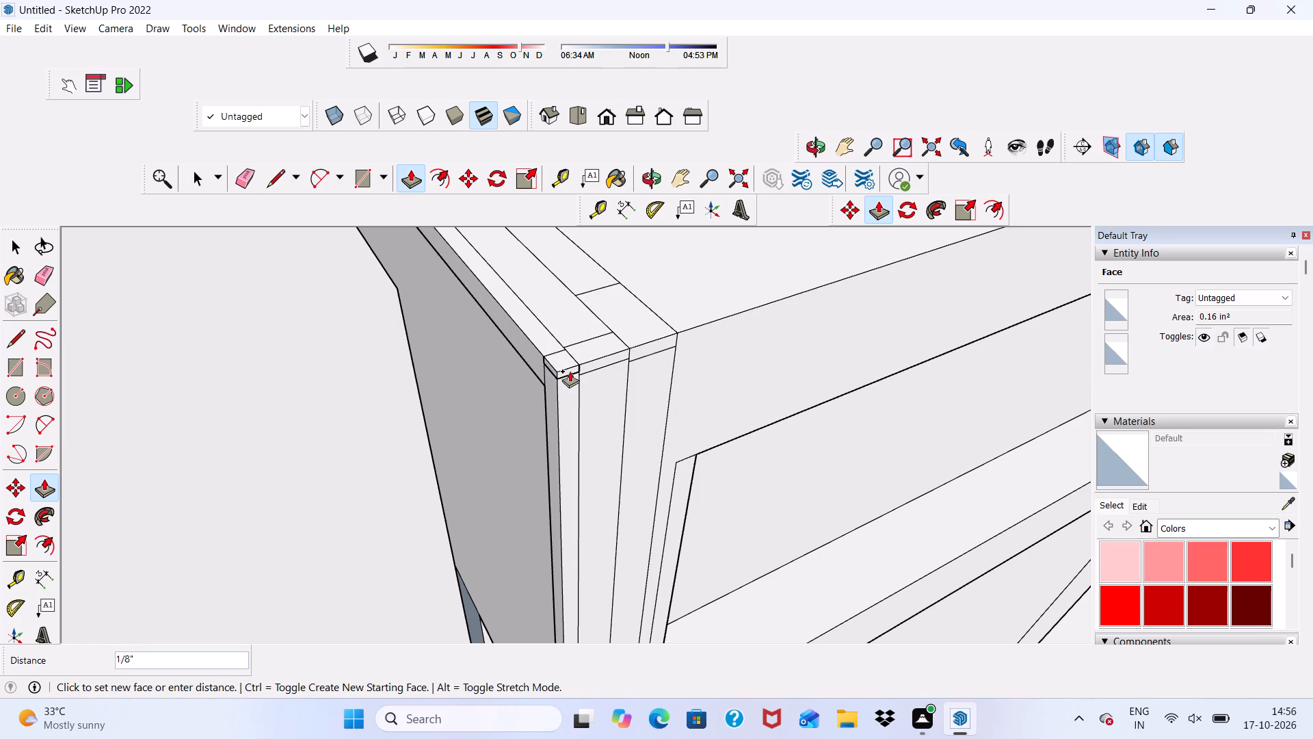
{"action": "left_click", "coordinate": [570, 372]}
Erase the edges of the narrow strips projecting forward from the wall-side end of the lower balcony beam.
{"action": "scroll", "coordinate": [563, 336], "scroll_direction": "down", "scroll_amount": 8}
{"action": "middle_click_drag", "start_coordinate": [617, 351], "coordinate": [413, 253]}
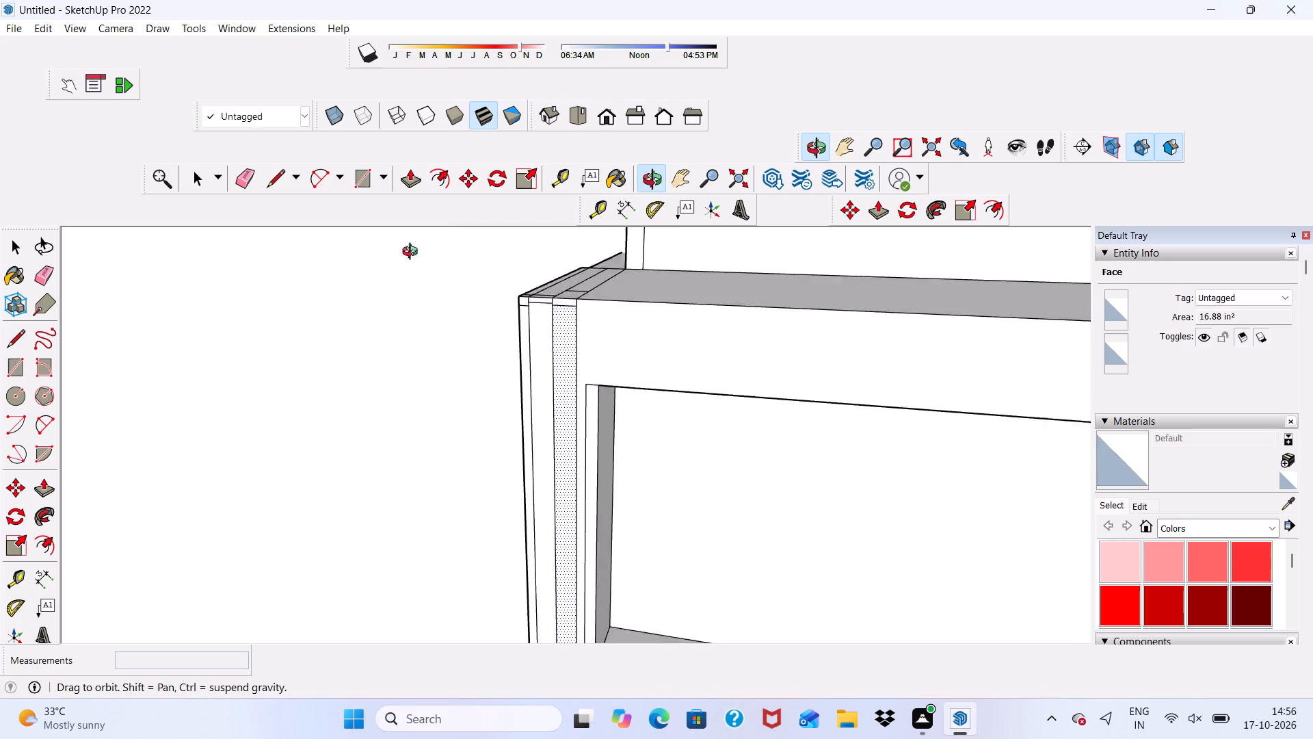
{"action": "middle_click_drag", "start_coordinate": [413, 253], "coordinate": [551, 321]}
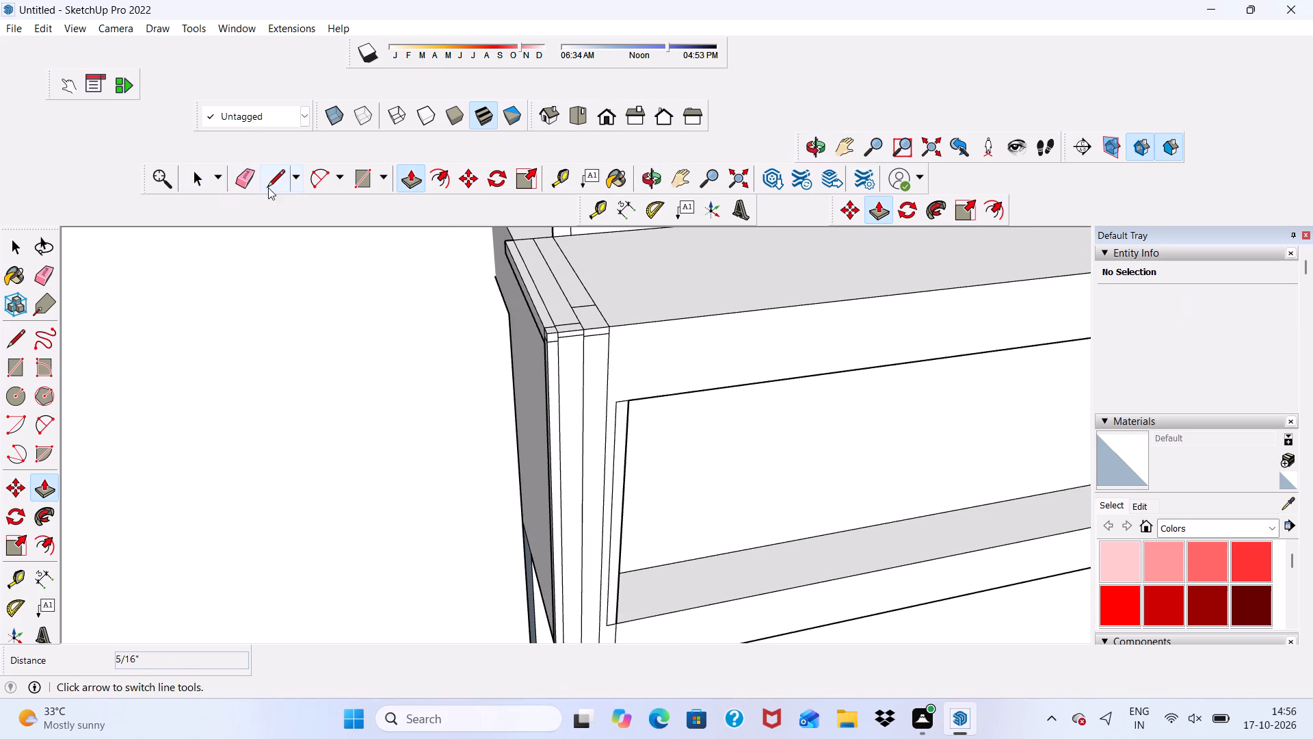
{"action": "left_click", "coordinate": [235, 167]}
{"action": "scroll", "coordinate": [548, 289], "scroll_direction": "up", "scroll_amount": 4}
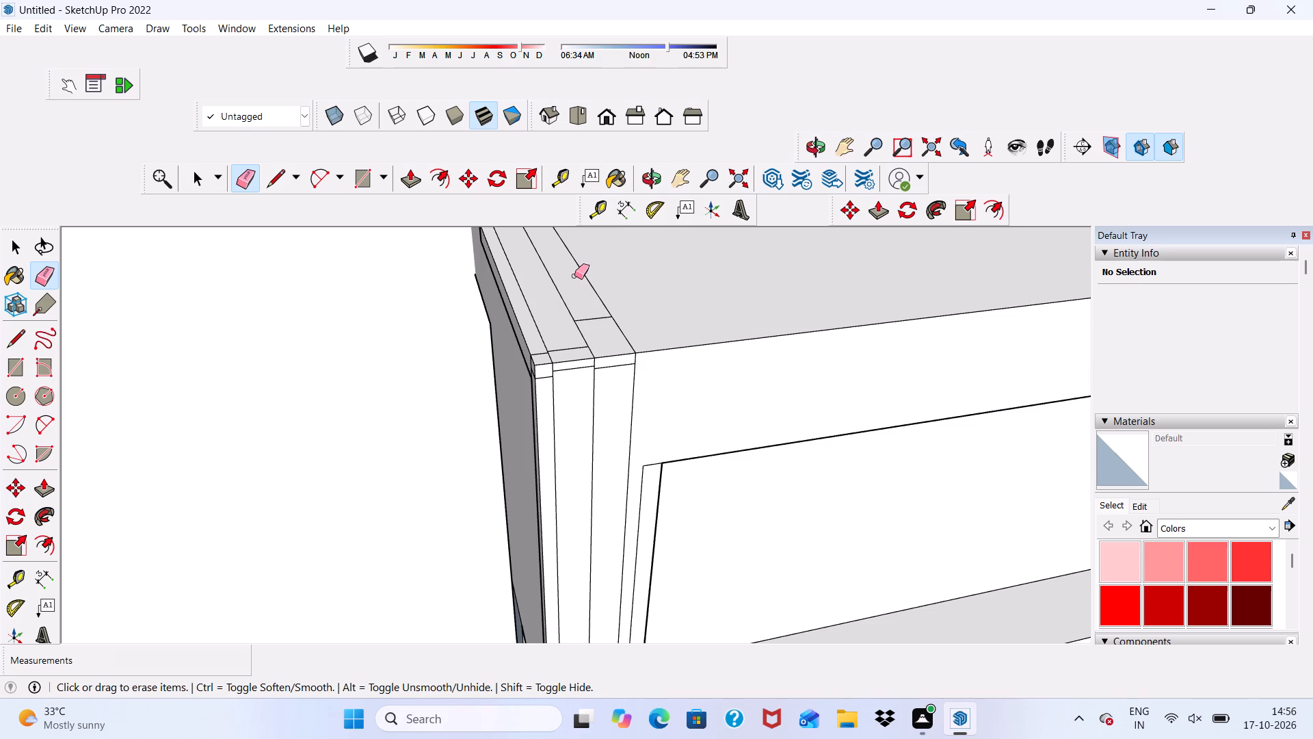
{"action": "scroll", "coordinate": [602, 302], "scroll_direction": "up", "scroll_amount": 4}
{"action": "scroll", "coordinate": [555, 301], "scroll_direction": "down", "scroll_amount": 12}
{"action": "scroll", "coordinate": [586, 138], "scroll_direction": "up", "scroll_amount": 1}
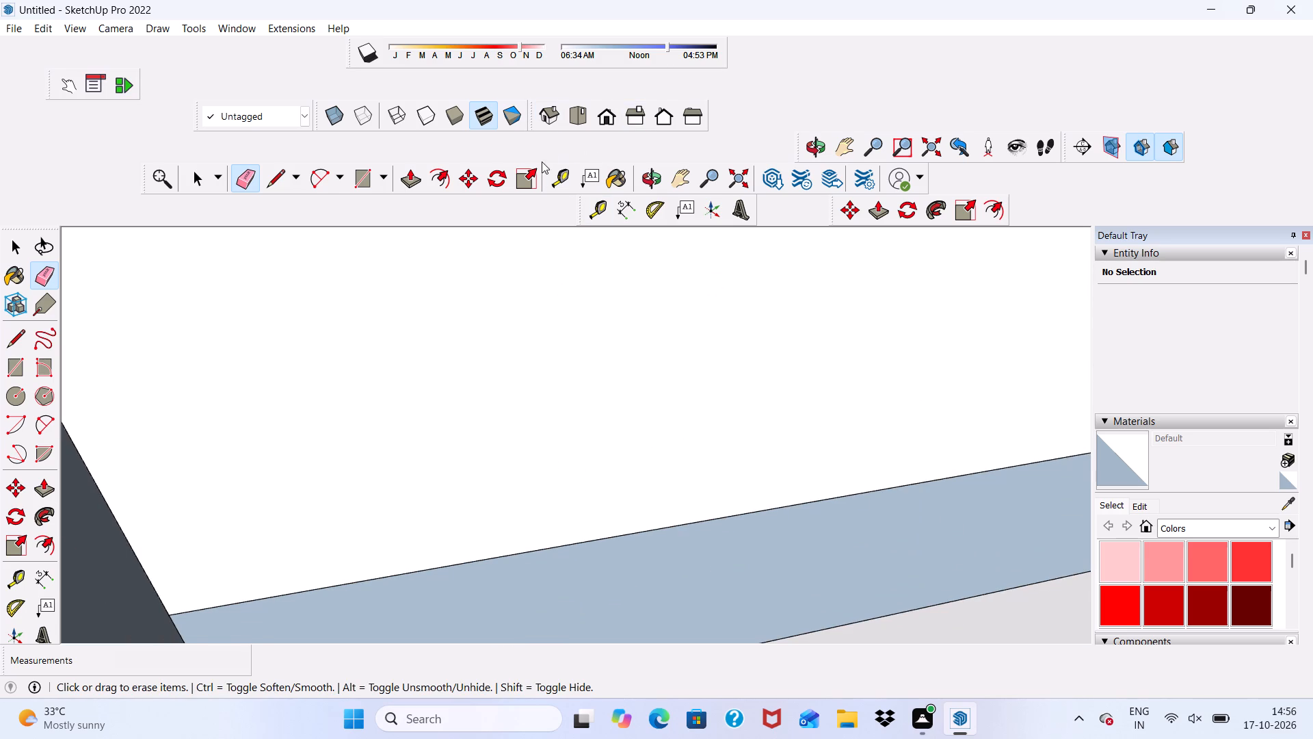
{"action": "scroll", "coordinate": [623, 294], "scroll_direction": "down", "scroll_amount": 18}
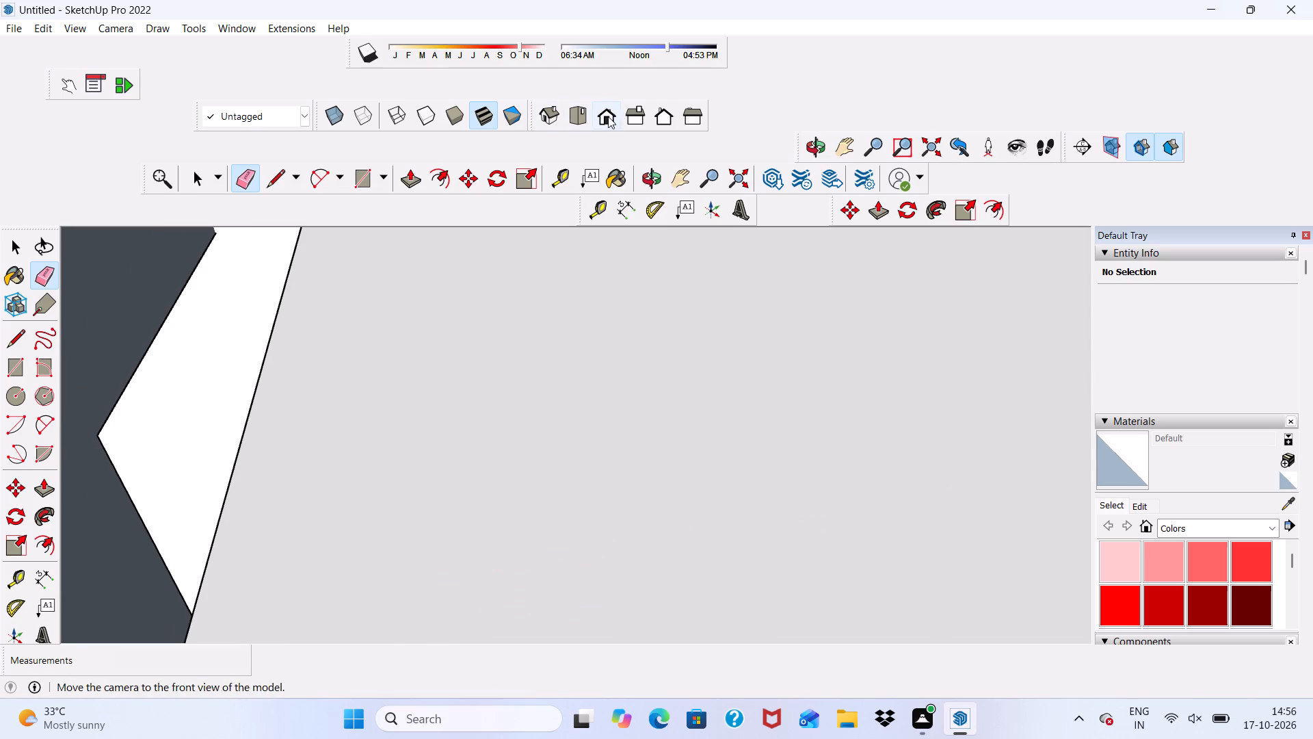
{"action": "left_click", "coordinate": [608, 116]}
{"action": "scroll", "coordinate": [513, 398], "scroll_direction": "down", "scroll_amount": 20}
{"action": "scroll", "coordinate": [513, 398], "scroll_direction": "down", "scroll_amount": 6}
{"action": "scroll", "coordinate": [658, 313], "scroll_direction": "down", "scroll_amount": 5}
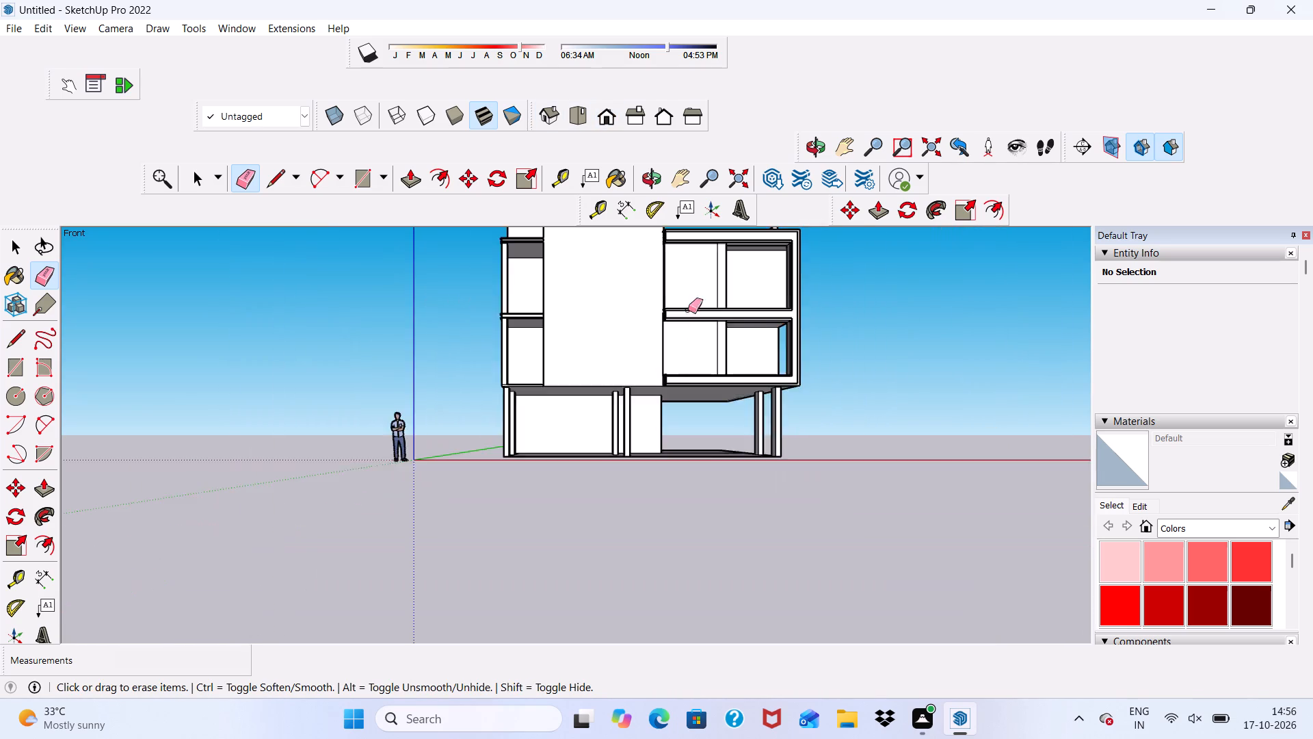
{"action": "scroll", "coordinate": [688, 283], "scroll_direction": "up", "scroll_amount": 12}
{"action": "scroll", "coordinate": [698, 302], "scroll_direction": "down", "scroll_amount": 1}
{"action": "middle_click_drag", "start_coordinate": [700, 304], "coordinate": [700, 495]}
{"action": "middle_click_drag", "start_coordinate": [698, 495], "coordinate": [693, 336]}
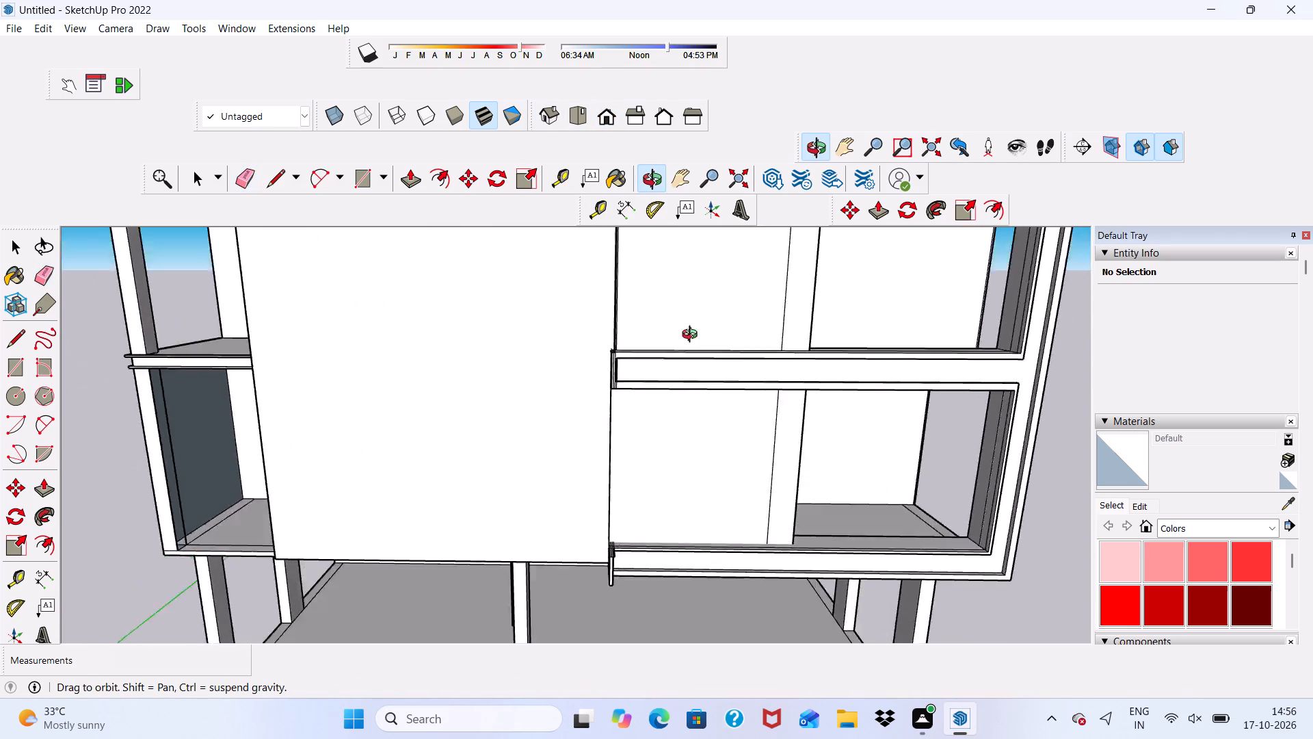
{"action": "middle_click_drag", "start_coordinate": [693, 336], "coordinate": [717, 249]}
{"action": "scroll", "coordinate": [687, 554], "scroll_direction": "up", "scroll_amount": 6}
{"action": "middle_click_drag", "start_coordinate": [576, 476], "coordinate": [514, 552]}
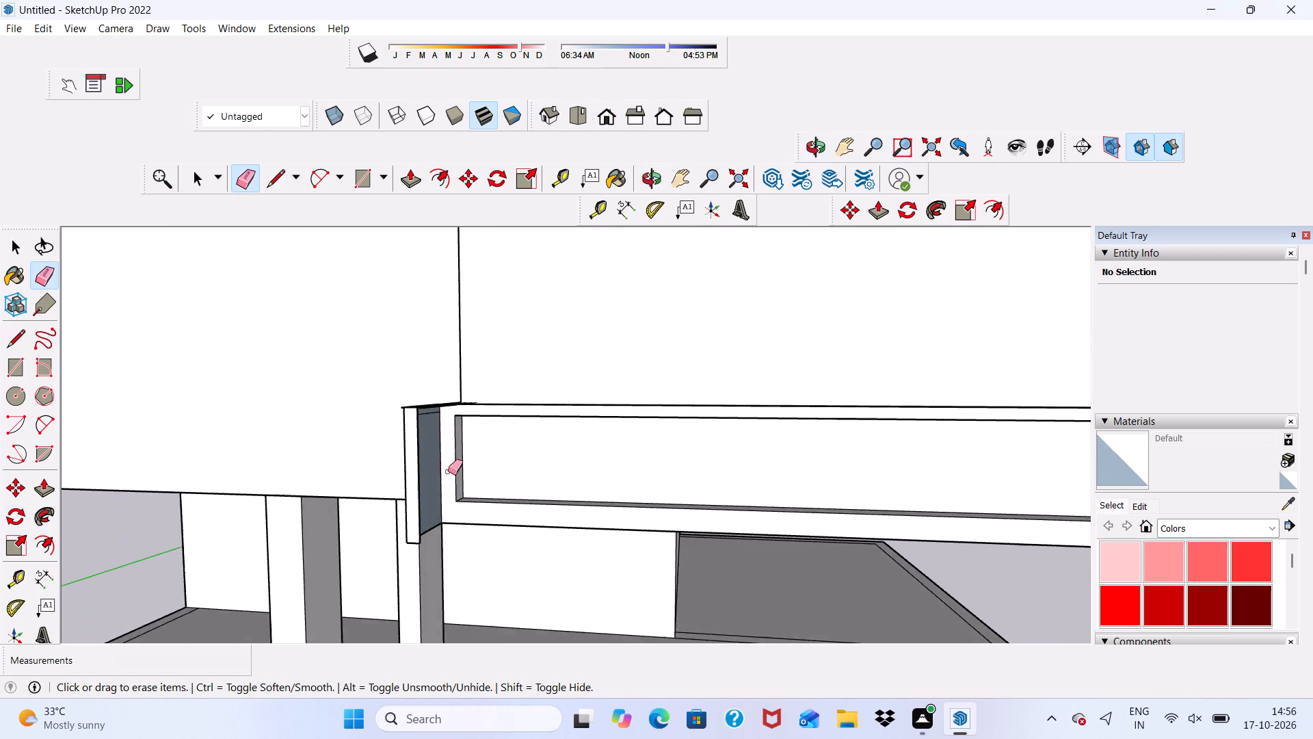
{"action": "scroll", "coordinate": [419, 415], "scroll_direction": "up", "scroll_amount": 11}
{"action": "middle_click_drag", "start_coordinate": [449, 411], "coordinate": [409, 541]}
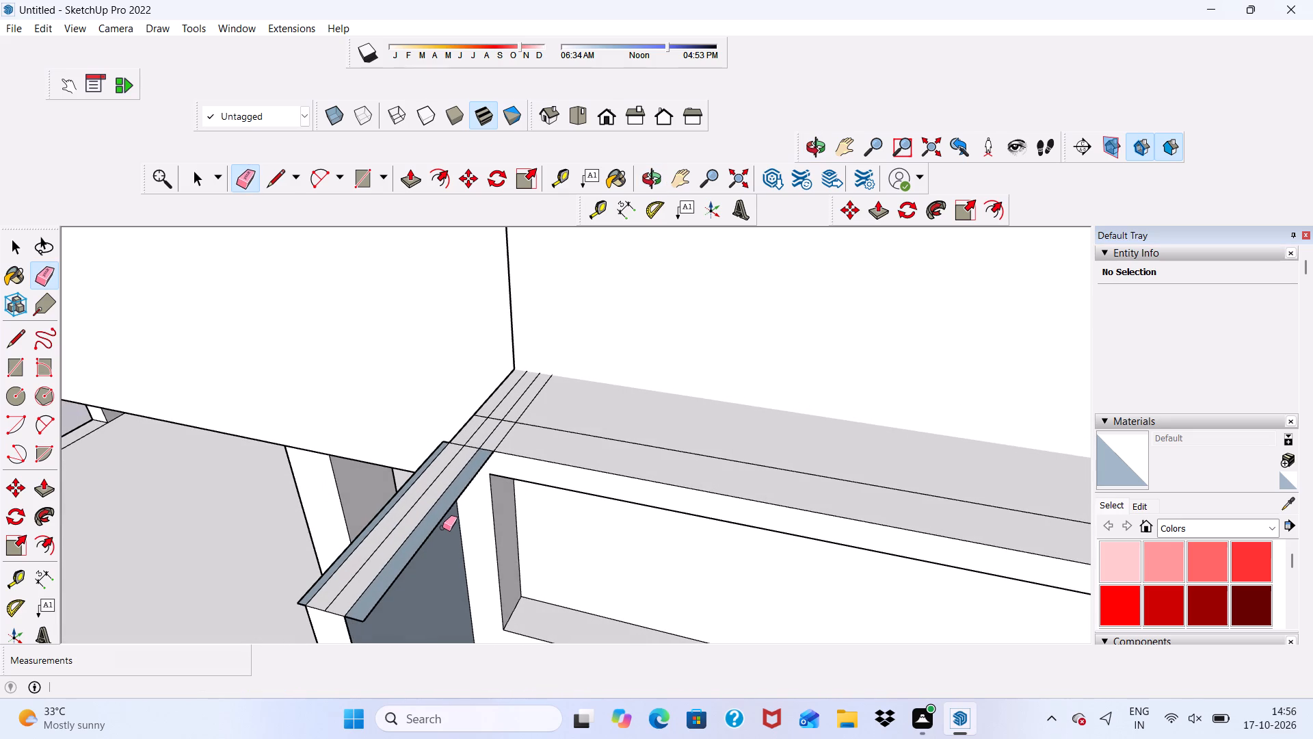
{"action": "left_click_drag", "start_coordinate": [441, 518], "coordinate": [384, 496]}
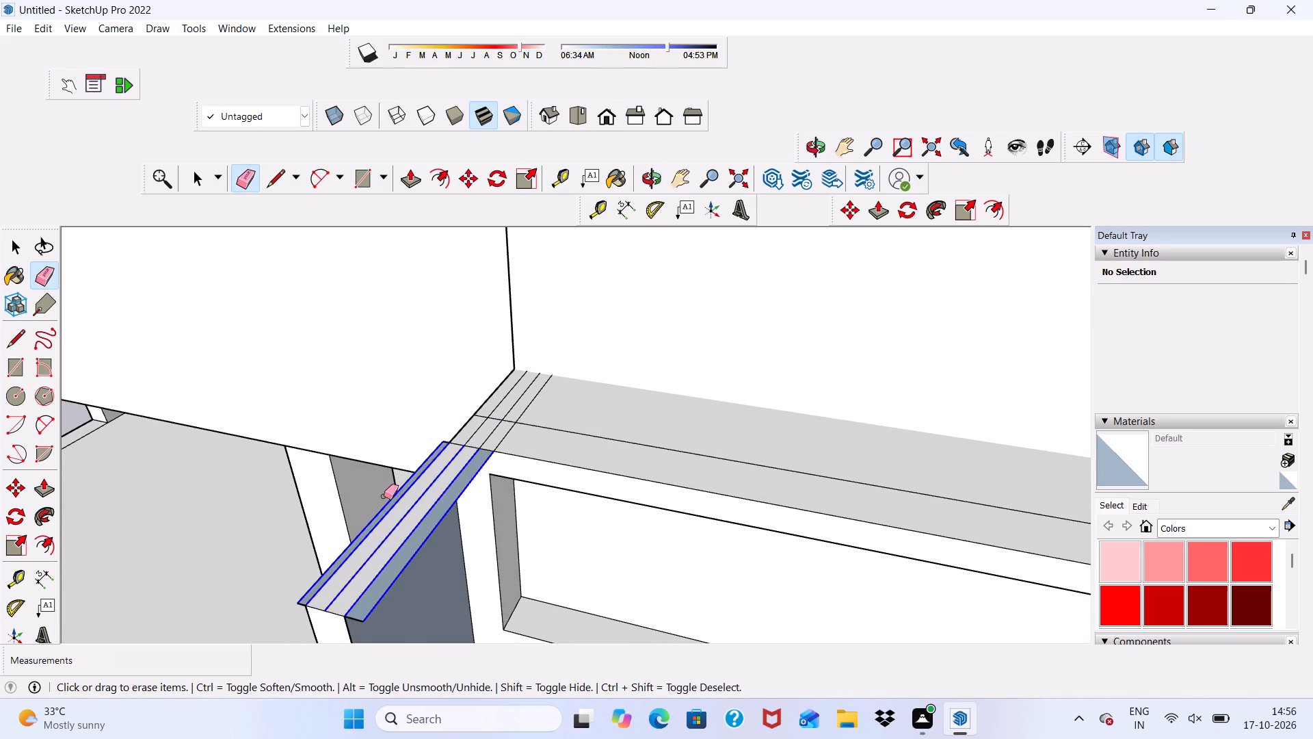
{"action": "left_click_drag", "start_coordinate": [384, 496], "coordinate": [380, 495]}
Erase the upper edge of the side panel projecting past the lower beam's wall-side end.
{"action": "middle_click_drag", "start_coordinate": [386, 511], "coordinate": [609, 458]}
{"action": "scroll", "coordinate": [609, 458], "scroll_direction": "down", "scroll_amount": 1}
{"action": "scroll", "coordinate": [784, 434], "scroll_direction": "up", "scroll_amount": 2}
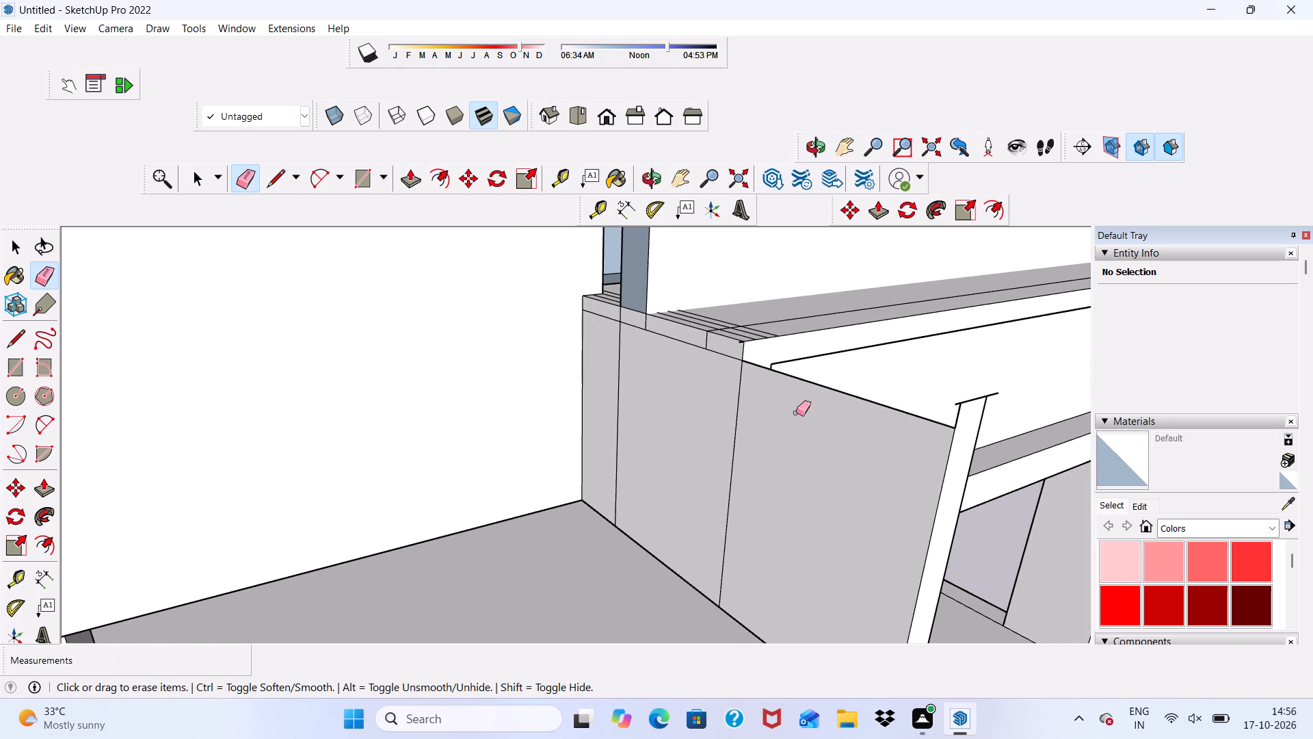
{"action": "left_click_drag", "start_coordinate": [832, 388], "coordinate": [822, 417]}
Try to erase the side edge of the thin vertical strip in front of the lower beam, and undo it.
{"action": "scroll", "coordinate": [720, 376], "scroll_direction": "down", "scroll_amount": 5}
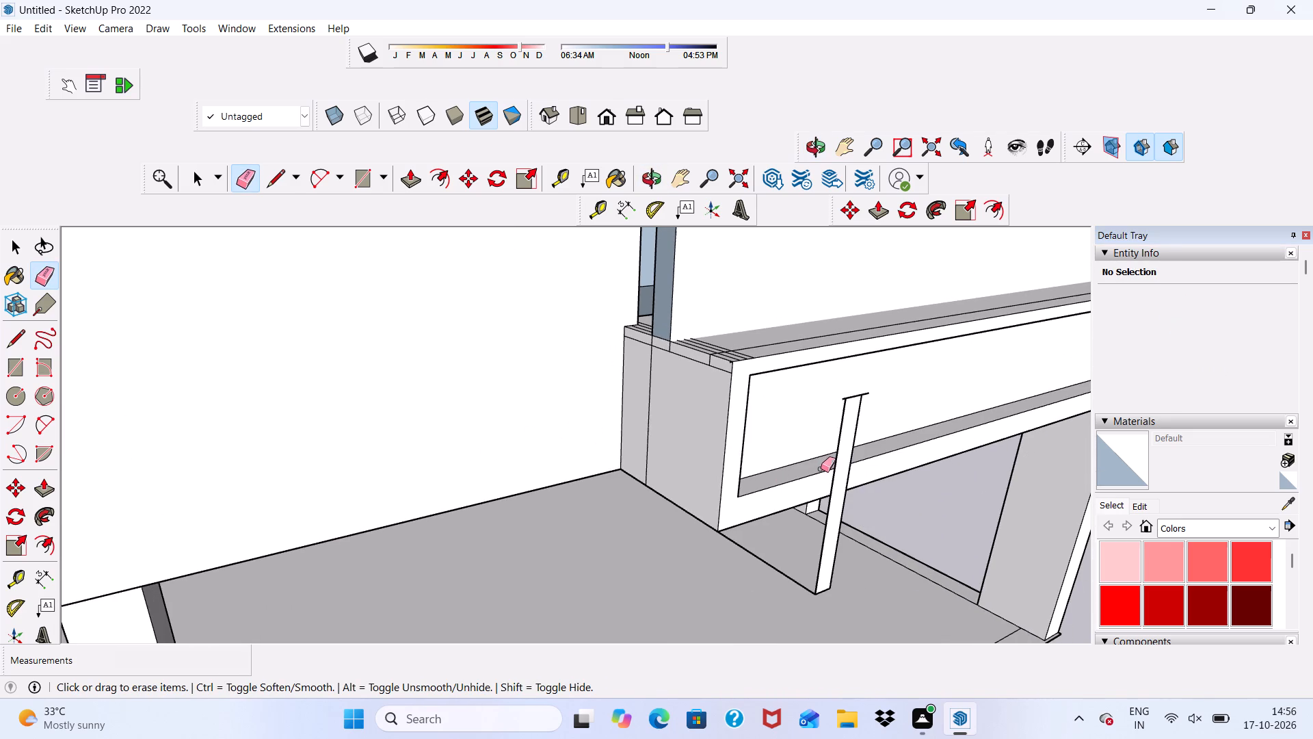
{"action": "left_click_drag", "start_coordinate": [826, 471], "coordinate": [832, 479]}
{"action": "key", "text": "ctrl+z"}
Erase the leftover bottom edge running from the beam's lower corner out to the thin vertical strip.
{"action": "scroll", "coordinate": [856, 525], "scroll_direction": "up", "scroll_amount": 2}
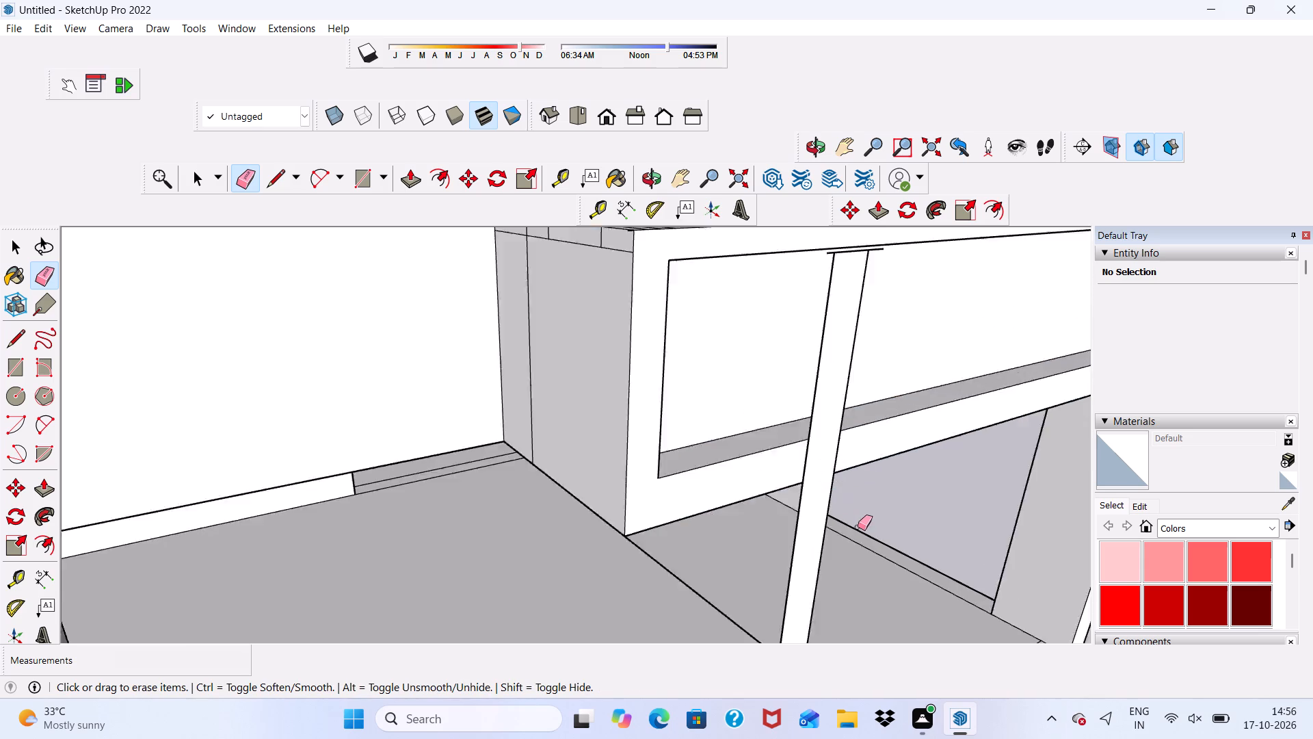
{"action": "scroll", "coordinate": [858, 527], "scroll_direction": "up", "scroll_amount": 3}
{"action": "scroll", "coordinate": [812, 510], "scroll_direction": "down", "scroll_amount": 11}
{"action": "middle_click_drag", "start_coordinate": [797, 513], "coordinate": [694, 498]}
{"action": "scroll", "coordinate": [603, 489], "scroll_direction": "up", "scroll_amount": 9}
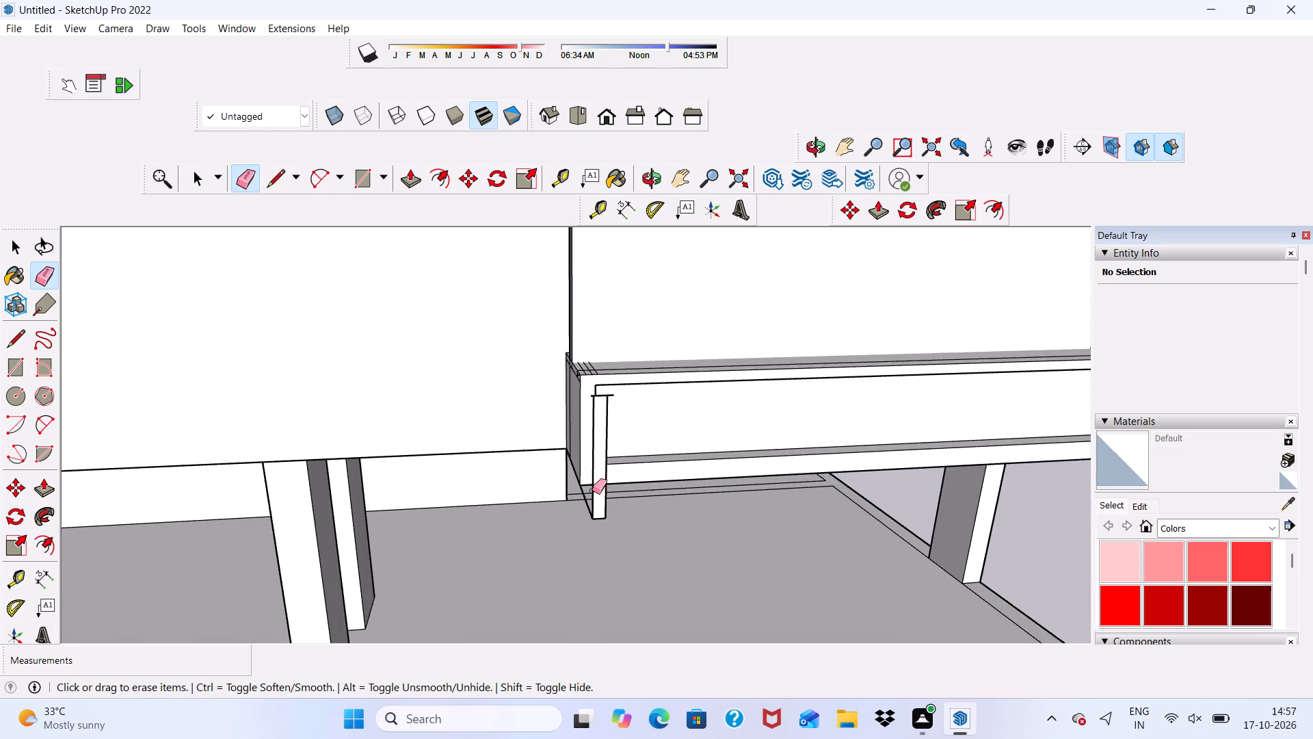
{"action": "scroll", "coordinate": [592, 491], "scroll_direction": "up", "scroll_amount": 10}
{"action": "scroll", "coordinate": [578, 500], "scroll_direction": "down", "scroll_amount": 13}
{"action": "middle_click_drag", "start_coordinate": [560, 494], "coordinate": [790, 504]}
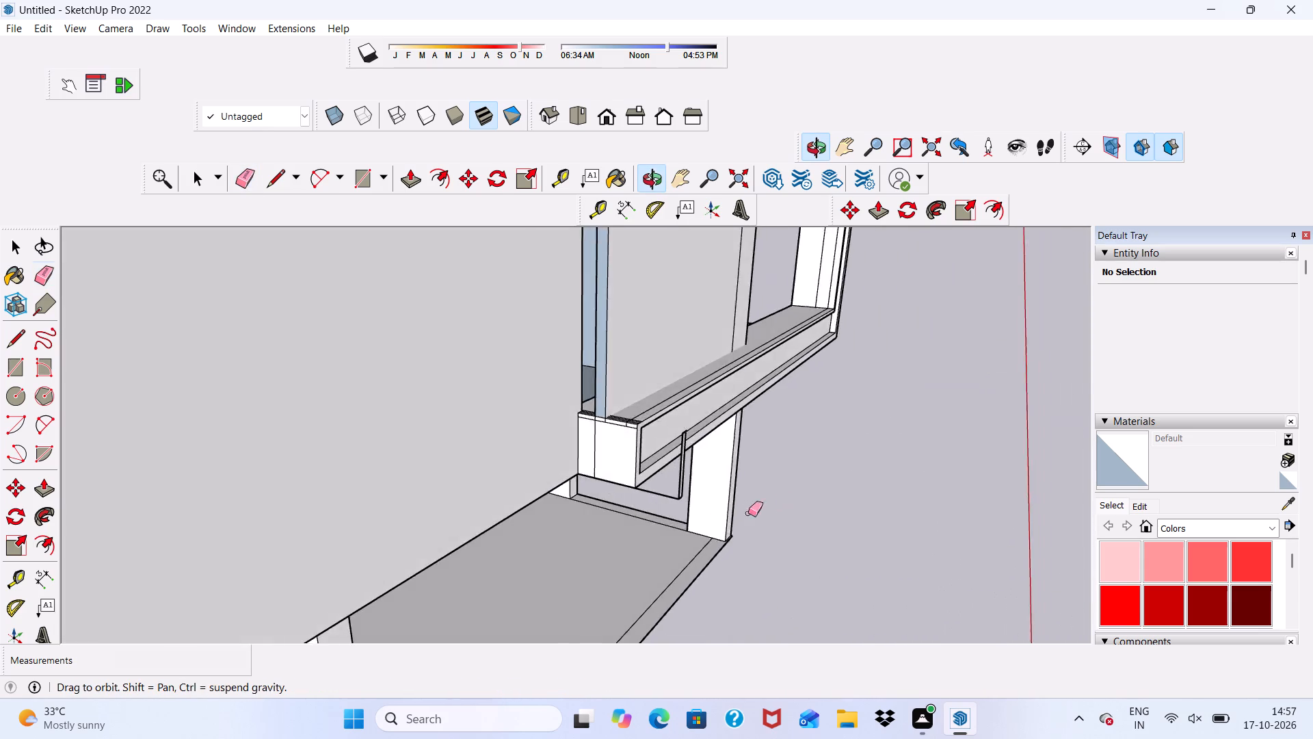
{"action": "scroll", "coordinate": [709, 508], "scroll_direction": "up", "scroll_amount": 6}
{"action": "scroll", "coordinate": [548, 483], "scroll_direction": "up", "scroll_amount": 1}
{"action": "scroll", "coordinate": [594, 517], "scroll_direction": "down", "scroll_amount": 6}
{"action": "middle_click_drag", "start_coordinate": [600, 501], "coordinate": [654, 517]}
{"action": "scroll", "coordinate": [533, 521], "scroll_direction": "up", "scroll_amount": 3}
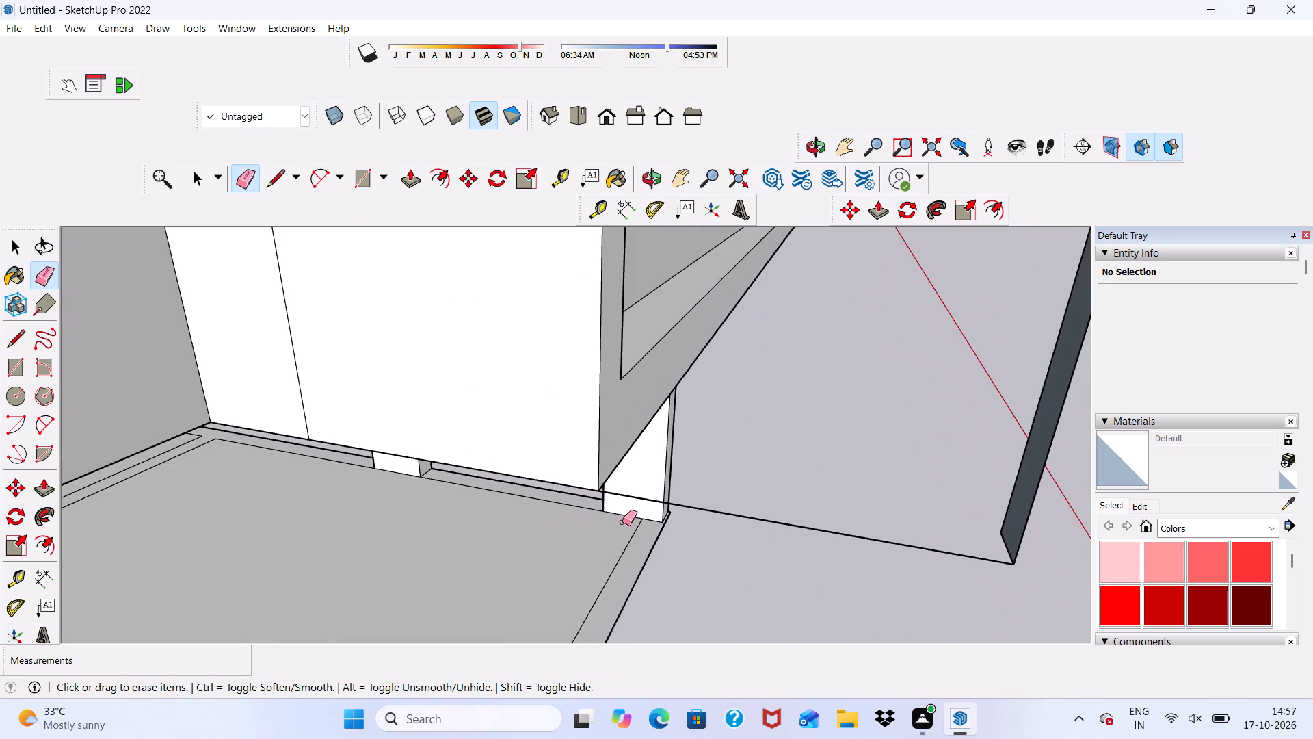
{"action": "left_click_drag", "start_coordinate": [732, 505], "coordinate": [735, 515]}
{"action": "scroll", "coordinate": [877, 517], "scroll_direction": "down", "scroll_amount": 2}
{"action": "scroll", "coordinate": [625, 480], "scroll_direction": "down", "scroll_amount": 3}
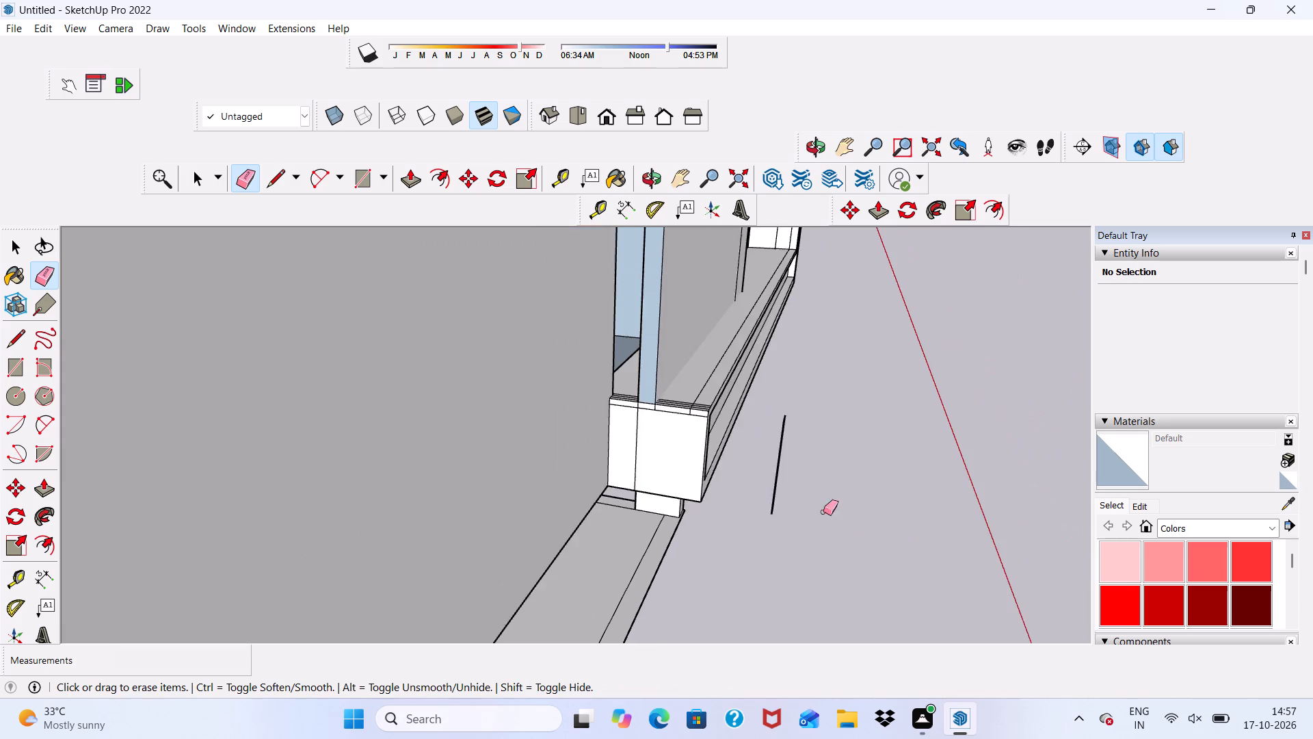
Erase the free-standing thin vertical strip in front of the lower beam, including its short top and bottom edges.
{"action": "middle_click_drag", "start_coordinate": [823, 512], "coordinate": [701, 539]}
{"action": "scroll", "coordinate": [696, 531], "scroll_direction": "up", "scroll_amount": 5}
{"action": "scroll", "coordinate": [734, 495], "scroll_direction": "down", "scroll_amount": 6}
{"action": "scroll", "coordinate": [767, 455], "scroll_direction": "up", "scroll_amount": 5}
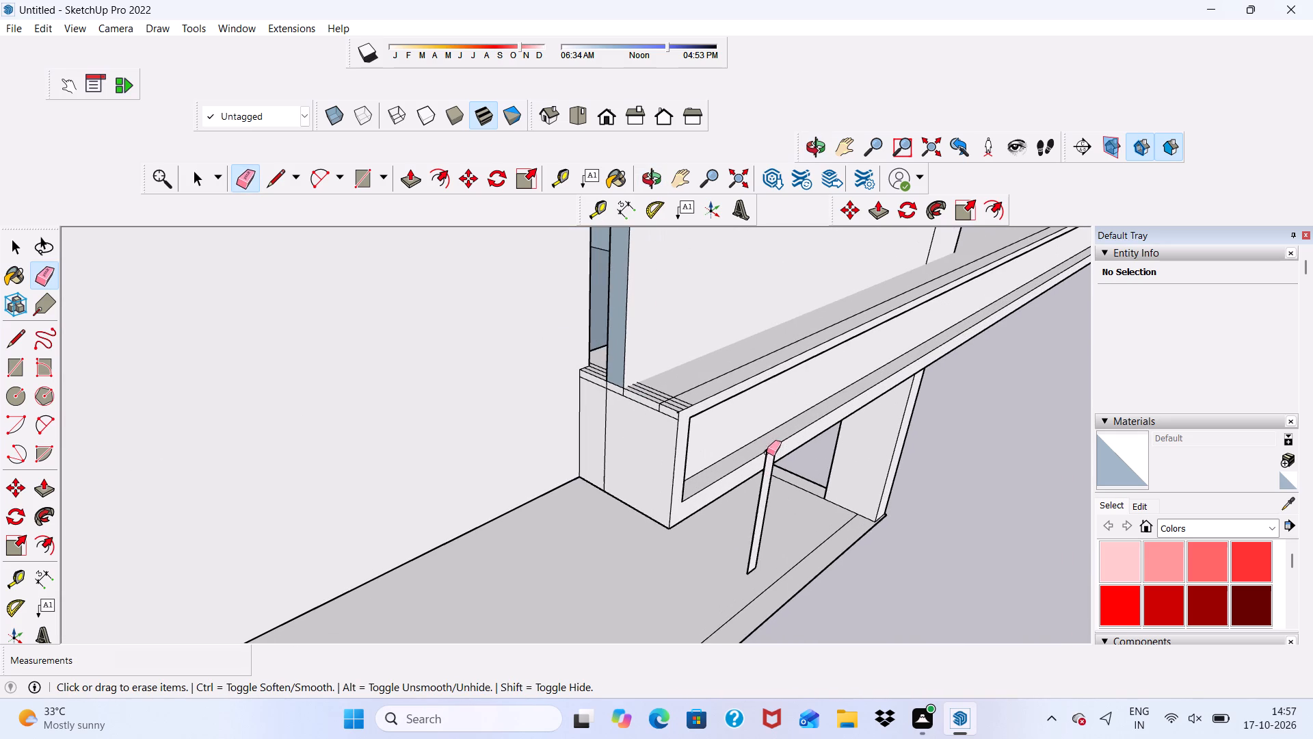
{"action": "scroll", "coordinate": [767, 504], "scroll_direction": "up", "scroll_amount": 2}
{"action": "left_click_drag", "start_coordinate": [754, 513], "coordinate": [769, 505]}
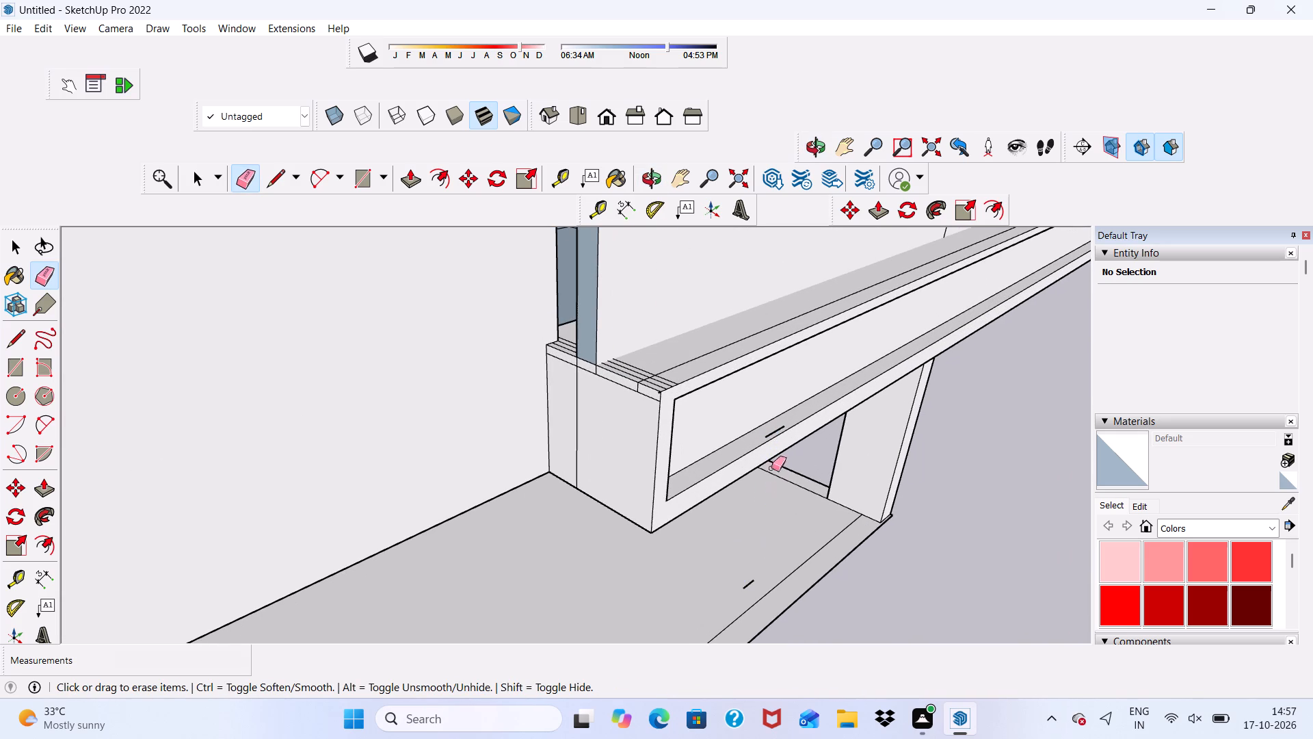
{"action": "left_click", "coordinate": [779, 430]}
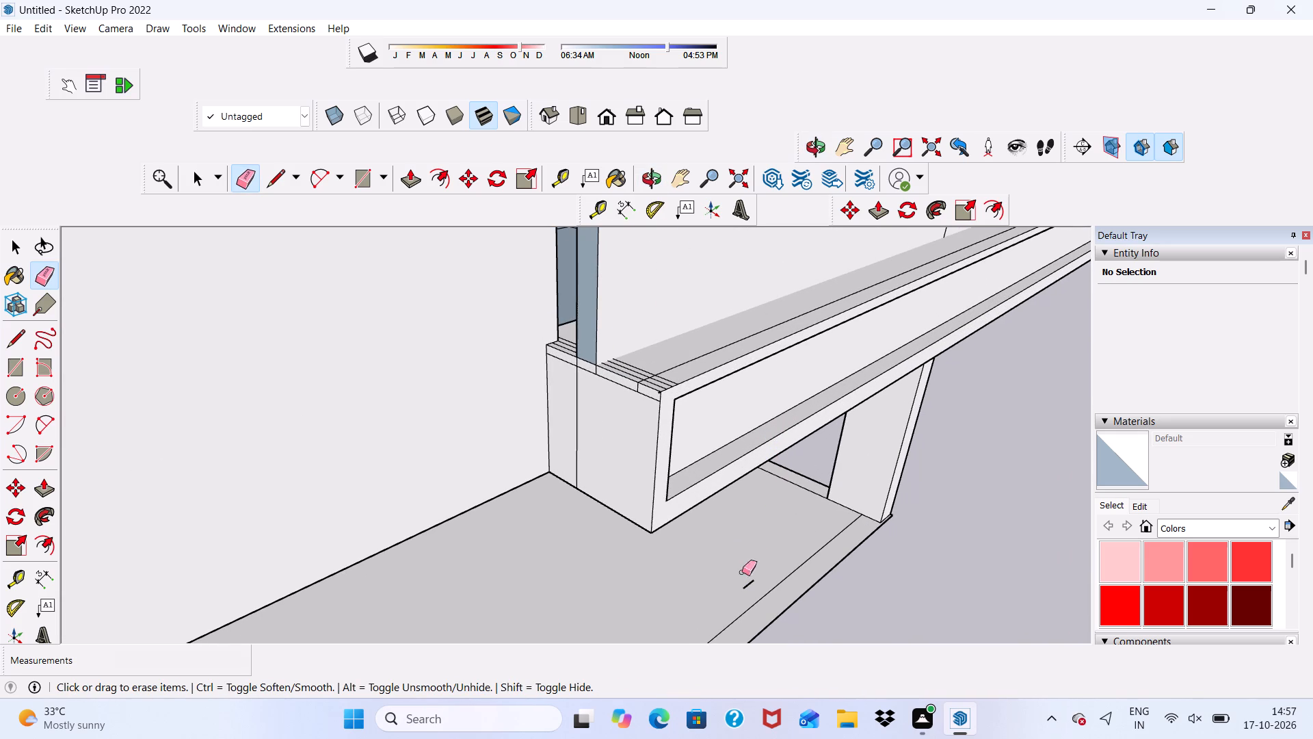
{"action": "left_click", "coordinate": [751, 578]}
Erase the short parallel lines and the long lengthwise edge on the lower beam's top face.
{"action": "scroll", "coordinate": [687, 347], "scroll_direction": "up", "scroll_amount": 5}
{"action": "scroll", "coordinate": [685, 345], "scroll_direction": "down", "scroll_amount": 2}
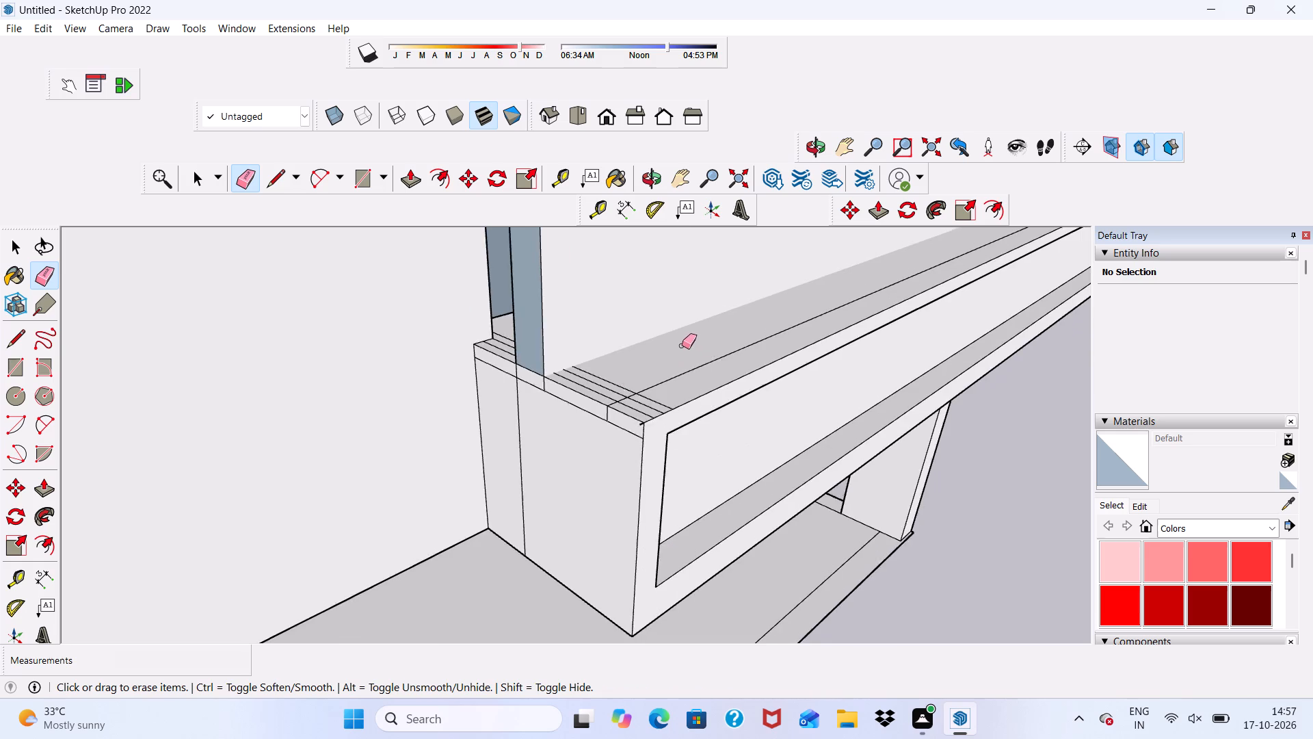
{"action": "scroll", "coordinate": [574, 391], "scroll_direction": "up", "scroll_amount": 5}
{"action": "left_click_drag", "start_coordinate": [613, 363], "coordinate": [607, 379]}
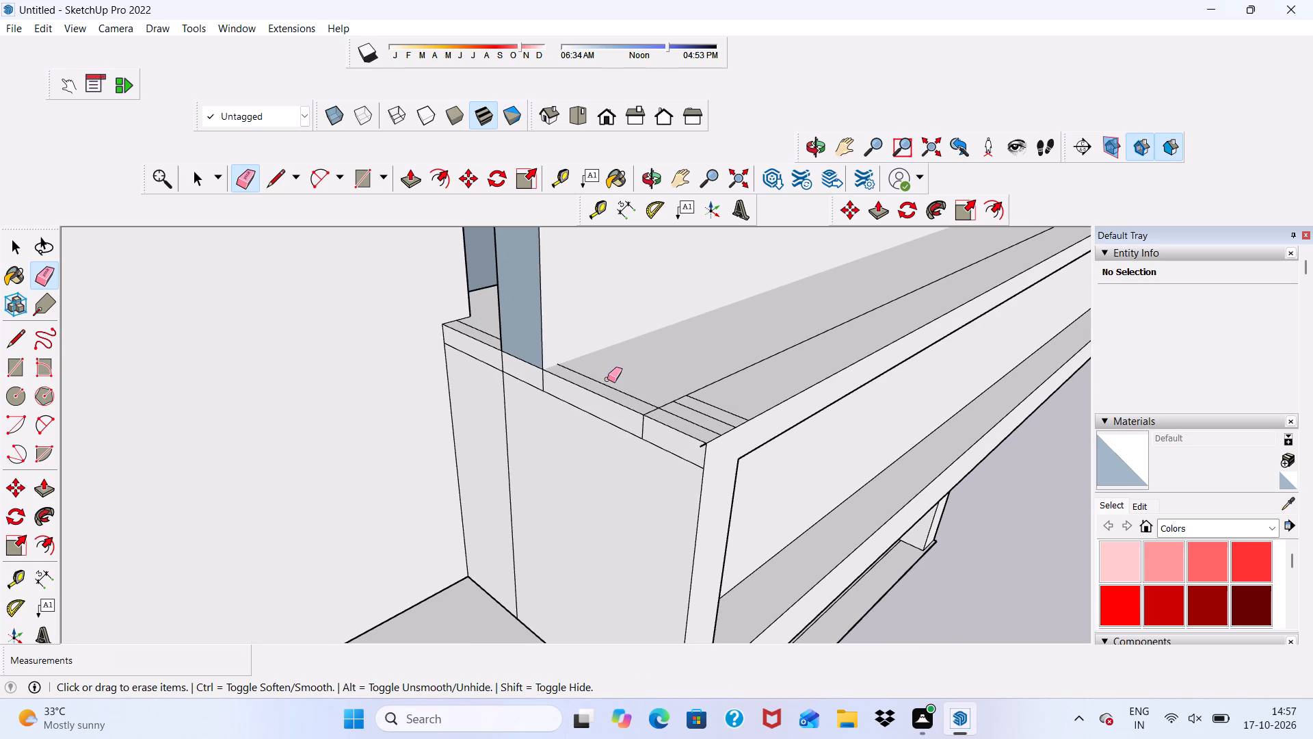
{"action": "left_click_drag", "start_coordinate": [702, 396], "coordinate": [688, 421]}
{"action": "left_click_drag", "start_coordinate": [688, 377], "coordinate": [688, 388]}
{"action": "left_click_drag", "start_coordinate": [688, 388], "coordinate": [665, 399]}
{"action": "left_click_drag", "start_coordinate": [633, 398], "coordinate": [641, 399]}
{"action": "left_click_drag", "start_coordinate": [647, 411], "coordinate": [656, 409]}
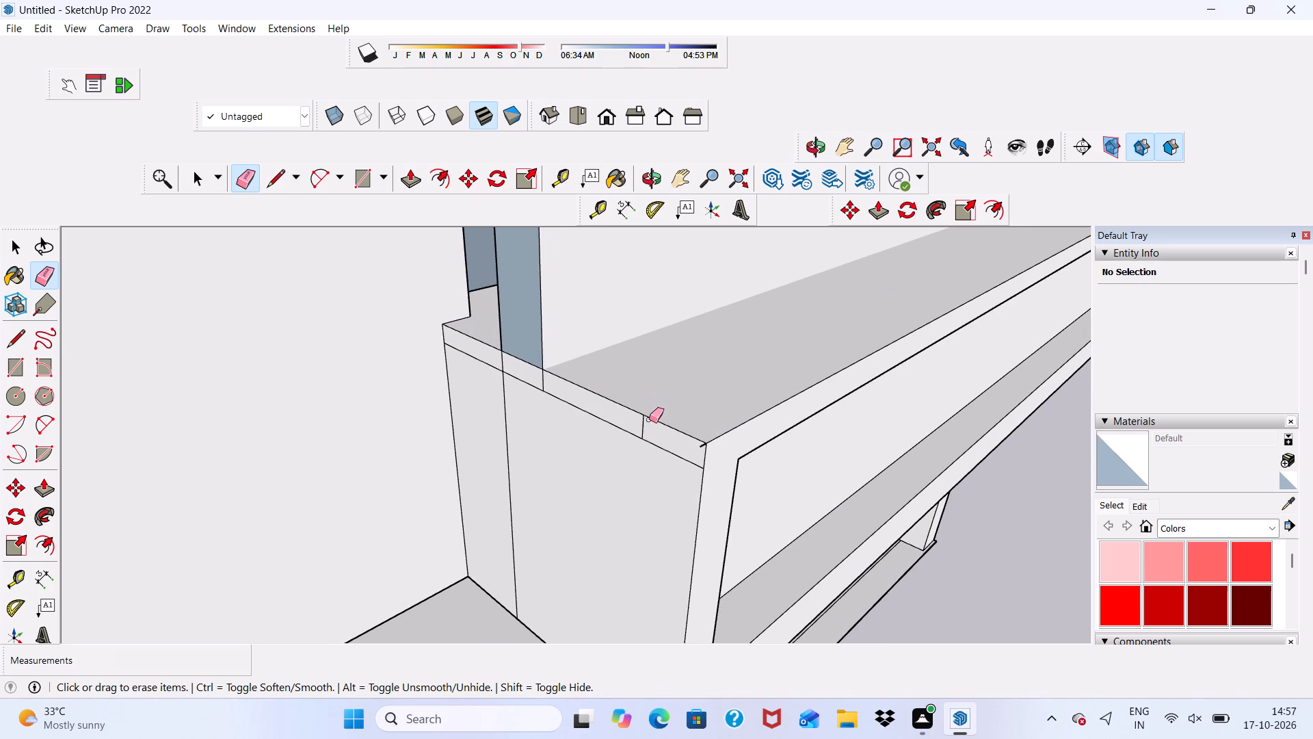
Erase the short vertical edge on the upper band of the beam's end face and the stray edge near its corner.
{"action": "scroll", "coordinate": [644, 430], "scroll_direction": "up", "scroll_amount": 8}
{"action": "left_click_drag", "start_coordinate": [640, 422], "coordinate": [631, 437]}
{"action": "scroll", "coordinate": [797, 488], "scroll_direction": "up", "scroll_amount": 5}
{"action": "left_click_drag", "start_coordinate": [788, 474], "coordinate": [770, 471]}
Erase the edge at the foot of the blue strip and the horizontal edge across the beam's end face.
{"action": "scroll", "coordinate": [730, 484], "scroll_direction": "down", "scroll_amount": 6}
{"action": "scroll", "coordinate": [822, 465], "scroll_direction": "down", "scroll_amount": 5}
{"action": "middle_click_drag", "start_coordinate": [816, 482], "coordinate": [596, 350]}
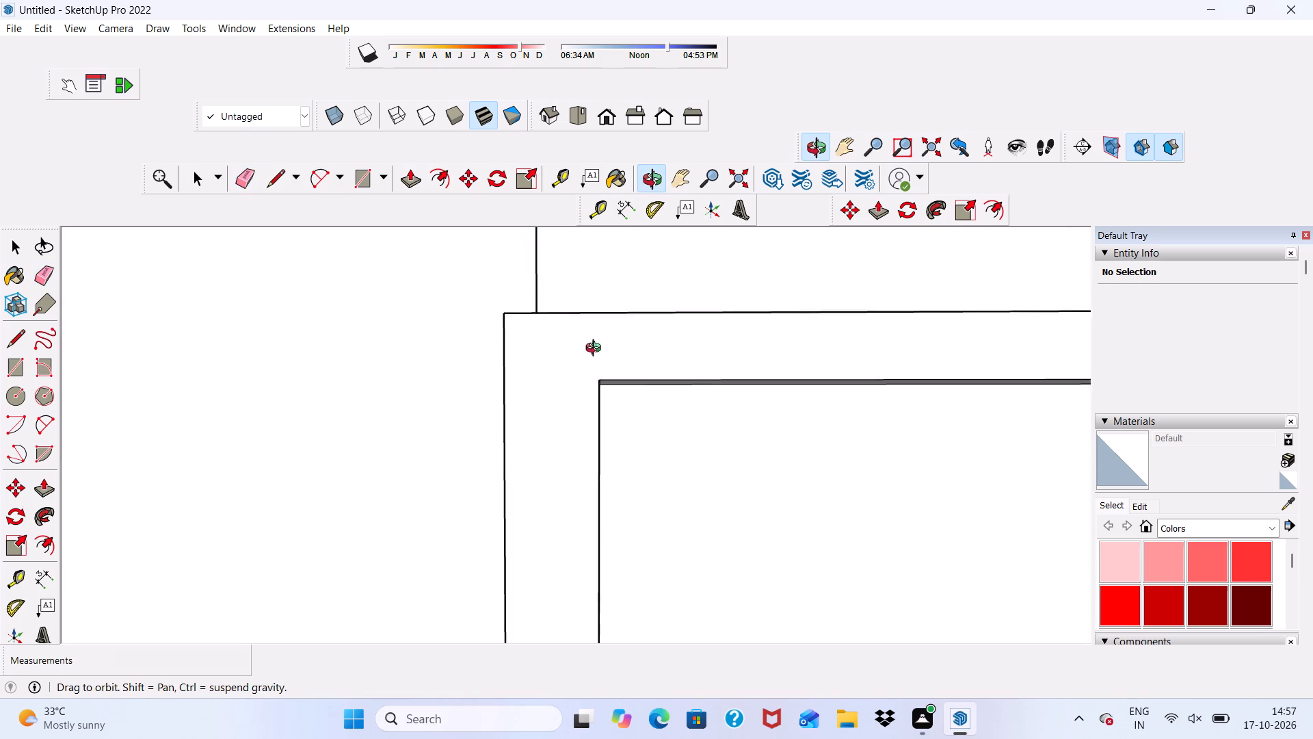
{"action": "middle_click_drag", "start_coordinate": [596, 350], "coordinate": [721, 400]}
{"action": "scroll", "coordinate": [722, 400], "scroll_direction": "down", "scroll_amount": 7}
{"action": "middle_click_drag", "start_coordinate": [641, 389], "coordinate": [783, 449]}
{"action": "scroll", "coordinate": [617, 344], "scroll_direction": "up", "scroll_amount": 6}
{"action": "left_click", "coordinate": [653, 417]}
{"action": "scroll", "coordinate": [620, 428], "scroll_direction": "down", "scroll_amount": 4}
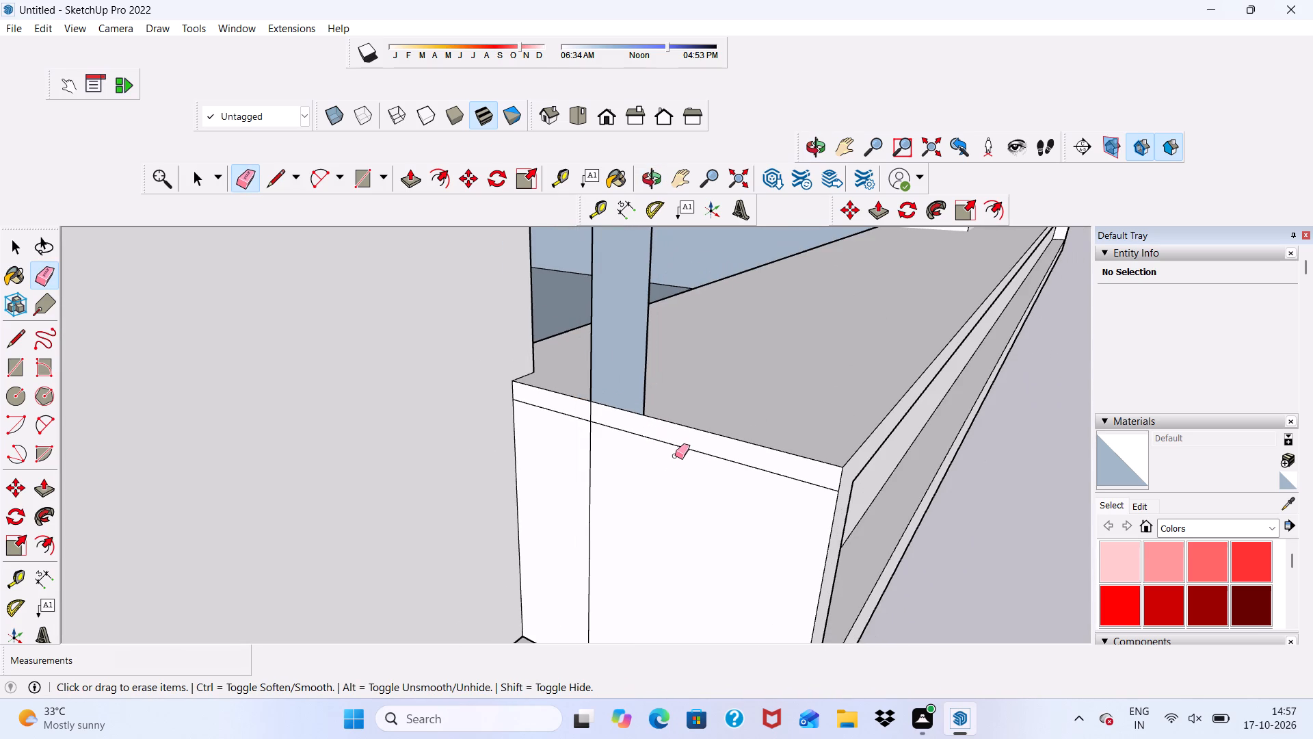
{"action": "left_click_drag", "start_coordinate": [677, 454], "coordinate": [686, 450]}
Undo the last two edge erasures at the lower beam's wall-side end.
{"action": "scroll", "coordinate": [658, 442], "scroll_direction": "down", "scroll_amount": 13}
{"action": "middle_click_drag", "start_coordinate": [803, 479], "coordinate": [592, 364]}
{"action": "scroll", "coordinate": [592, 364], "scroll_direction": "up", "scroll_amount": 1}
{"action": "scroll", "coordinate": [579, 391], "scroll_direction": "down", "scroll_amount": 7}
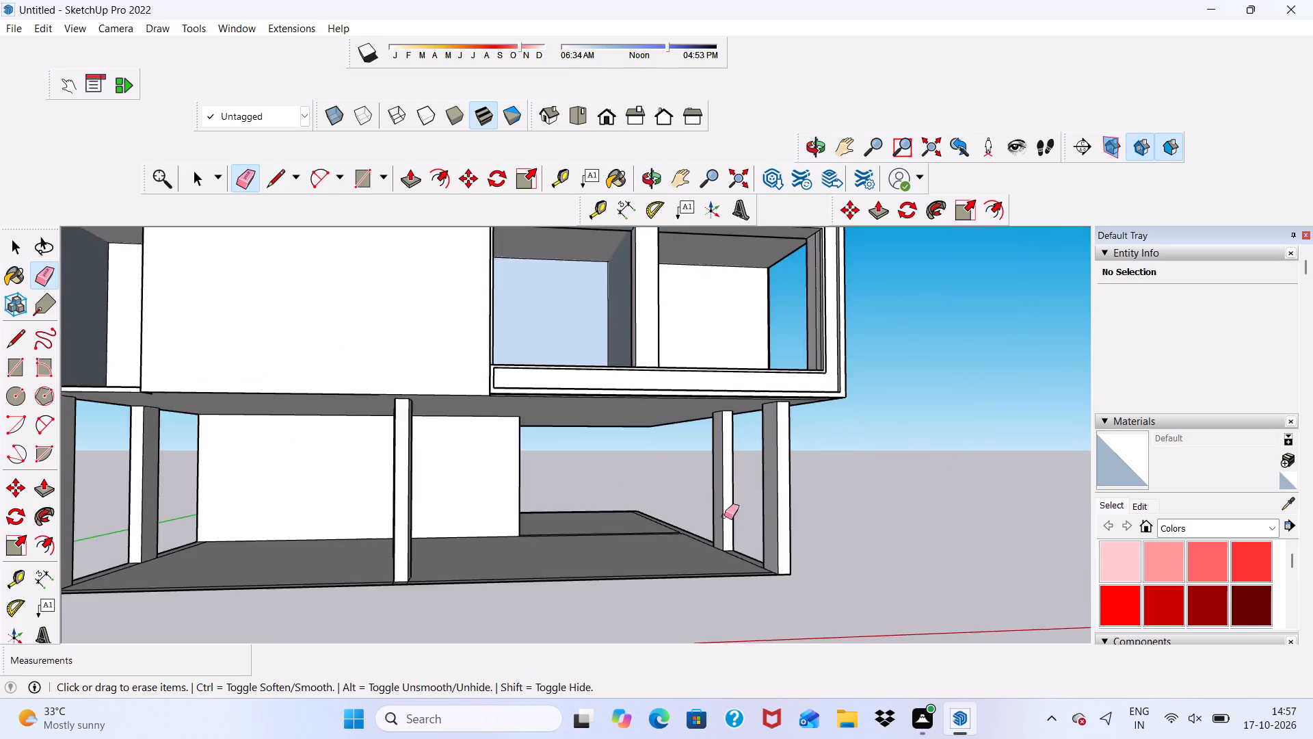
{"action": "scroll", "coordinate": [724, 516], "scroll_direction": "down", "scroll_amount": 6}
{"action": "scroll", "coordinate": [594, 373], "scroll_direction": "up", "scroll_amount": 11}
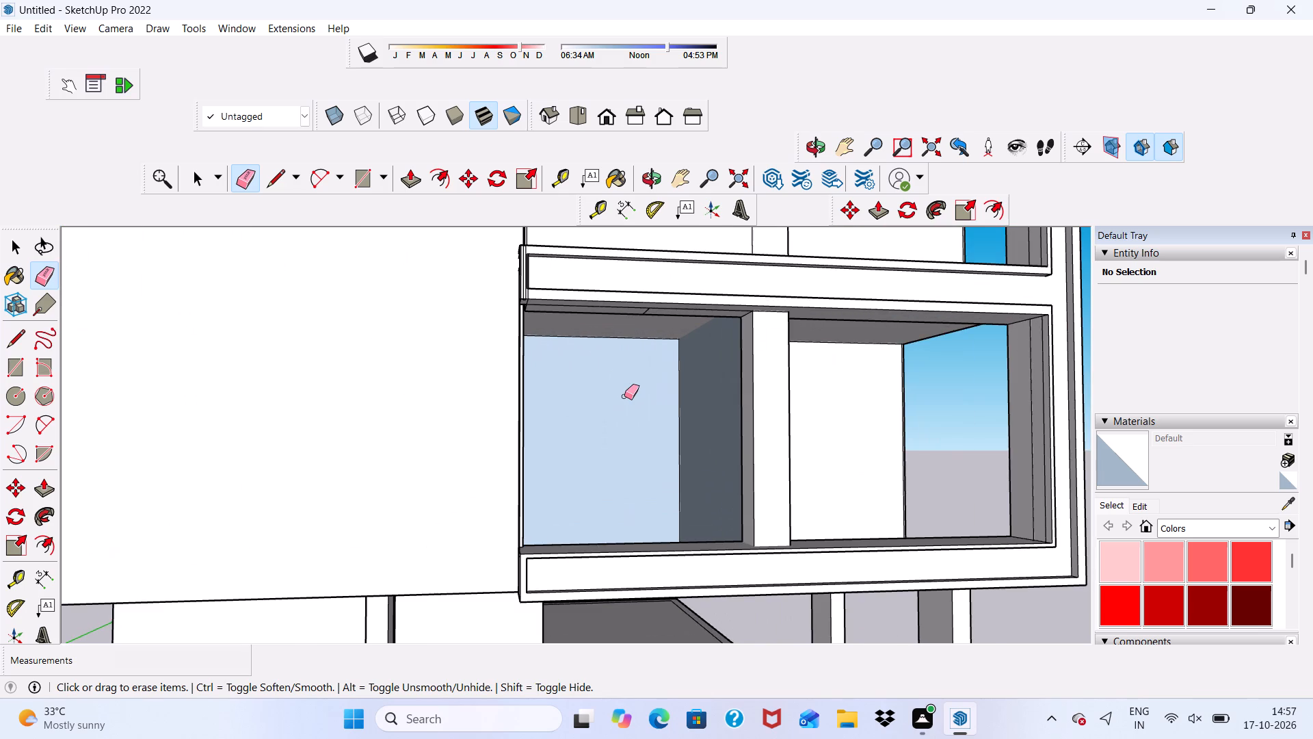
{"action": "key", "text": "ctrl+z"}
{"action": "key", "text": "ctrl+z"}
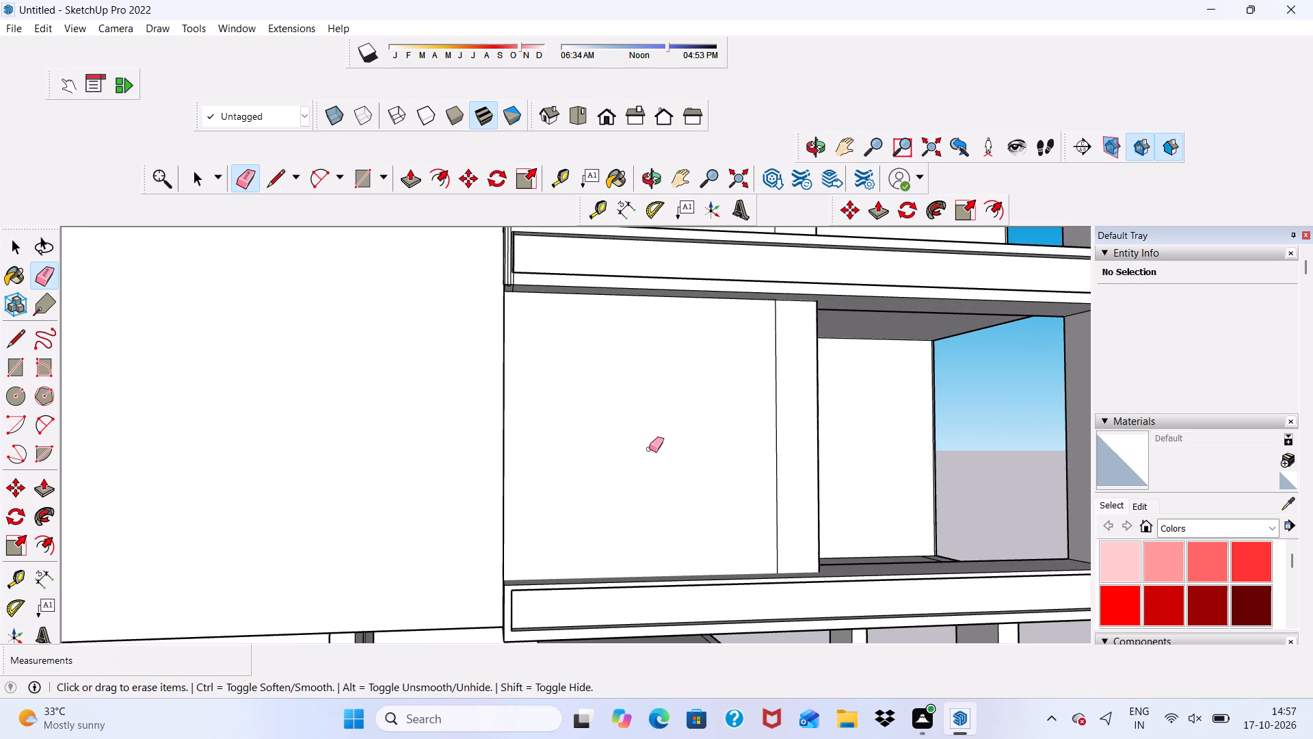
Erase the vertical edge dividing the lower beam's wall-side end face.
{"action": "key", "text": "space"}
{"action": "scroll", "coordinate": [644, 447], "scroll_direction": "down", "scroll_amount": 6}
{"action": "middle_click_drag", "start_coordinate": [682, 469], "coordinate": [448, 526]}
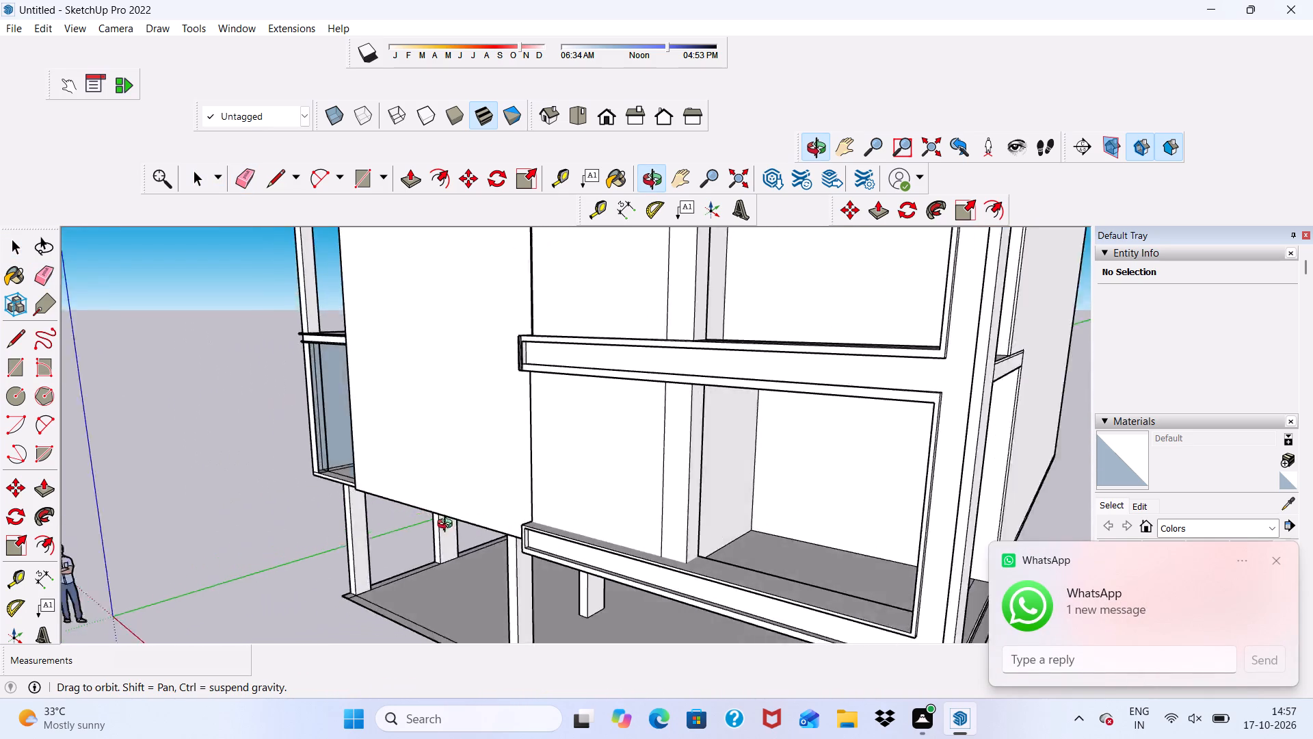
{"action": "middle_click_drag", "start_coordinate": [448, 526], "coordinate": [618, 547]}
{"action": "scroll", "coordinate": [529, 519], "scroll_direction": "up", "scroll_amount": 5}
{"action": "middle_click_drag", "start_coordinate": [564, 538], "coordinate": [790, 542]}
{"action": "scroll", "coordinate": [695, 547], "scroll_direction": "up", "scroll_amount": 6}
{"action": "scroll", "coordinate": [672, 528], "scroll_direction": "down", "scroll_amount": 1}
{"action": "left_click", "coordinate": [241, 179]}
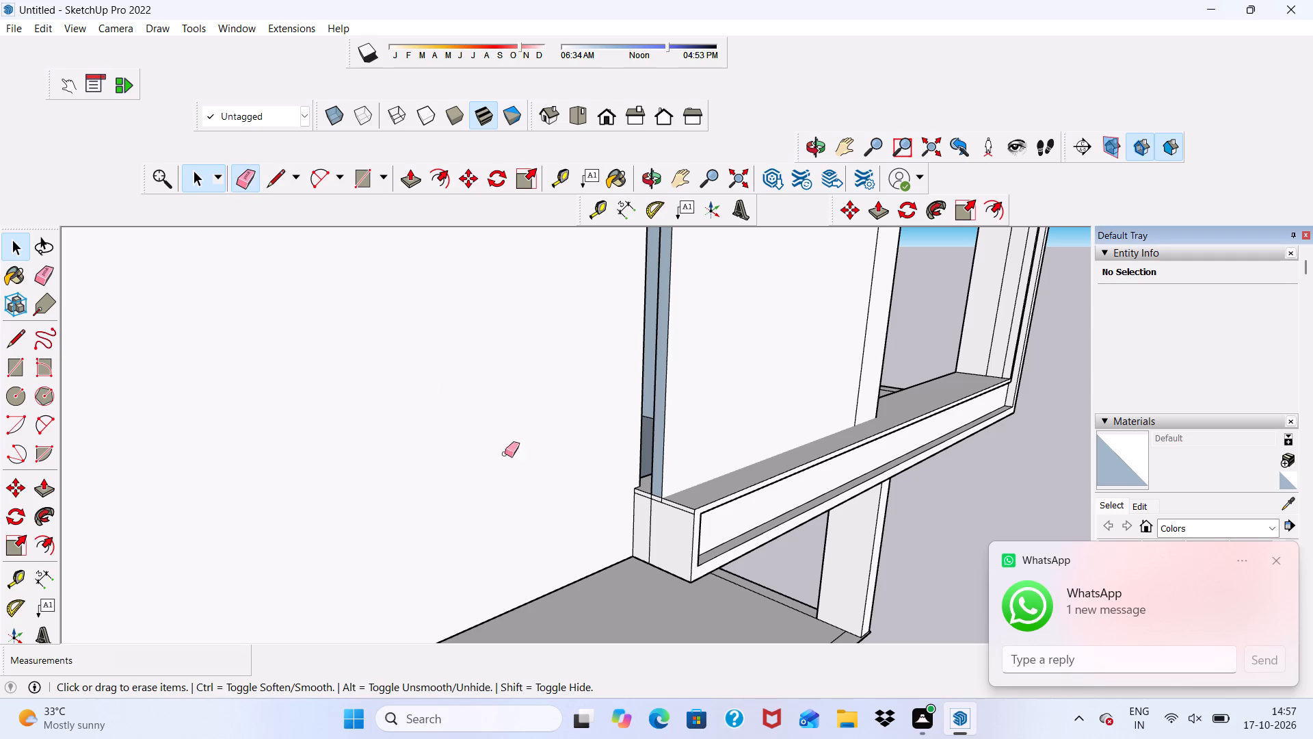
{"action": "scroll", "coordinate": [630, 530], "scroll_direction": "up", "scroll_amount": 4}
{"action": "left_click_drag", "start_coordinate": [649, 528], "coordinate": [665, 534]}
{"action": "key", "text": "space"}
Push/Pull the narrow blue strip above the lower beam's wall-side end by 1/4".
{"action": "scroll", "coordinate": [654, 462], "scroll_direction": "up", "scroll_amount": 2}
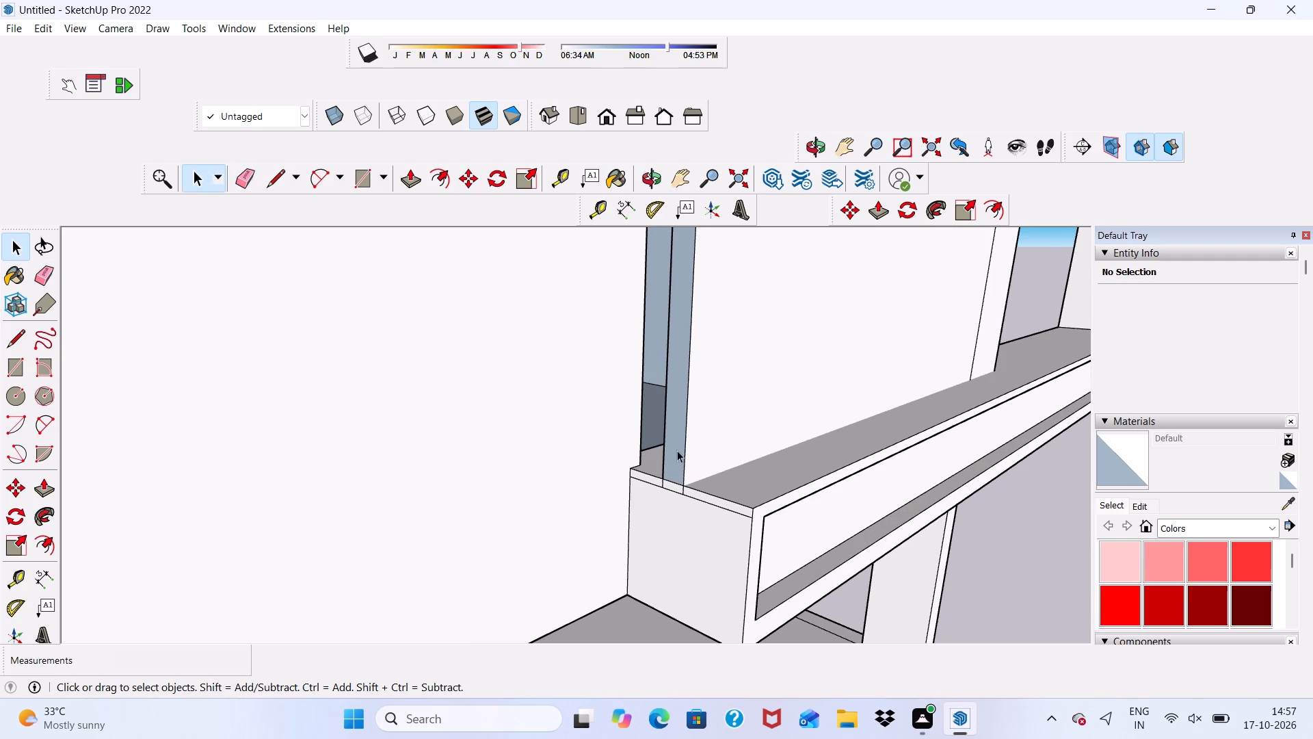
{"action": "left_click", "coordinate": [677, 450]}
{"action": "left_click", "coordinate": [406, 179]}
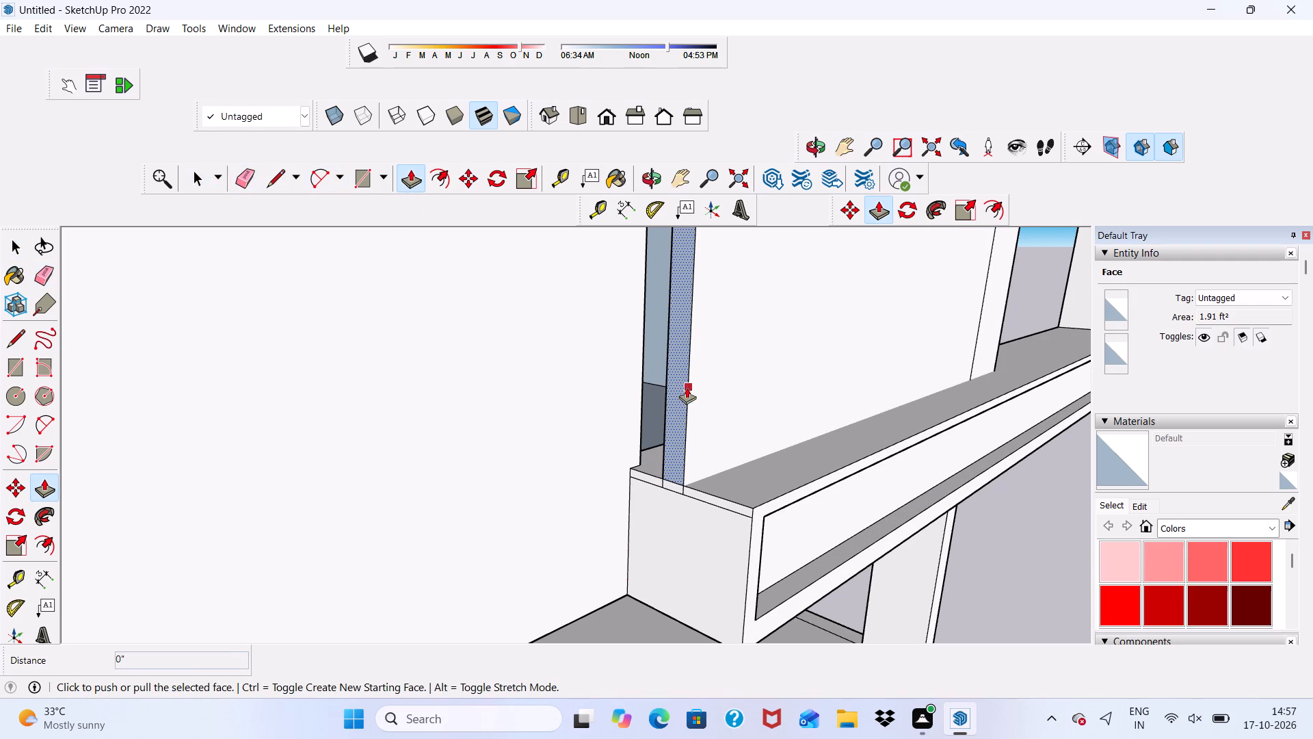
{"action": "left_click", "coordinate": [676, 387]}
{"action": "left_click", "coordinate": [677, 386]}
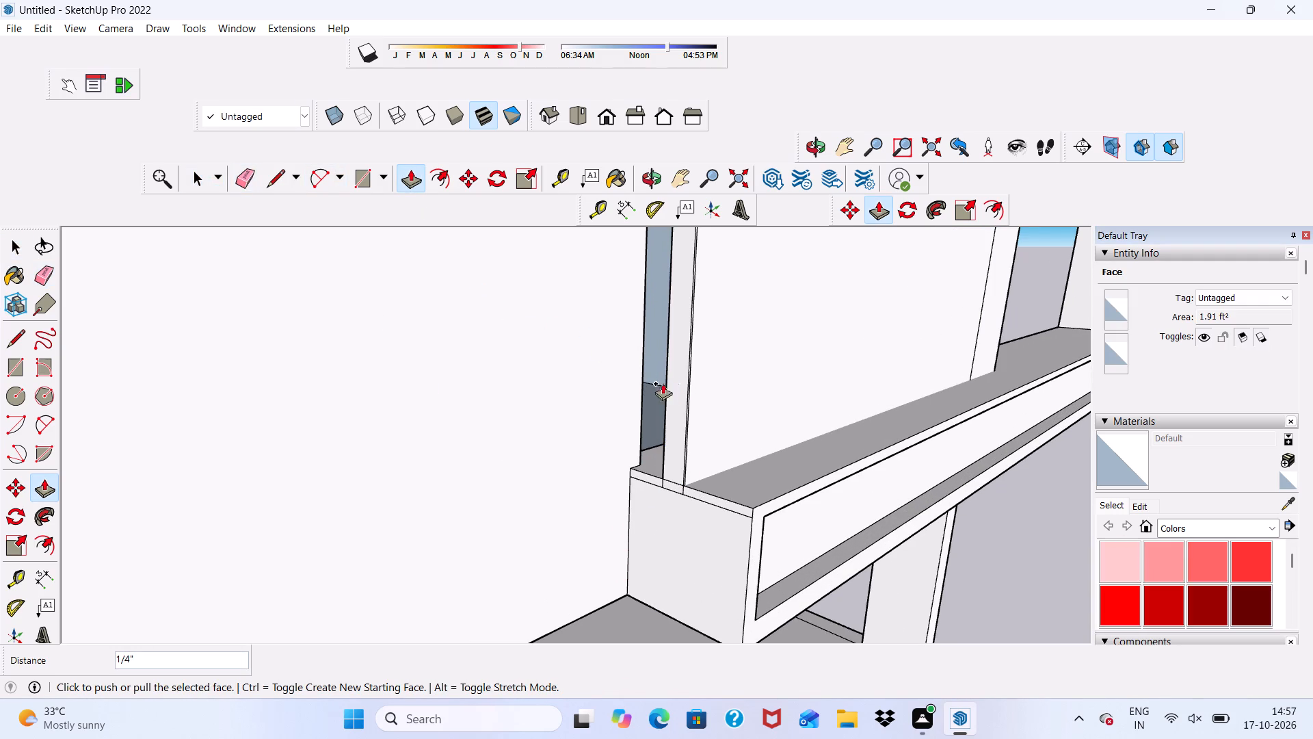
Push/Pull the dark interior face behind the narrow gap beside the tall front wall by 10'.
{"action": "middle_click_drag", "start_coordinate": [650, 383], "coordinate": [743, 420]}
{"action": "middle_click_drag", "start_coordinate": [669, 428], "coordinate": [527, 436]}
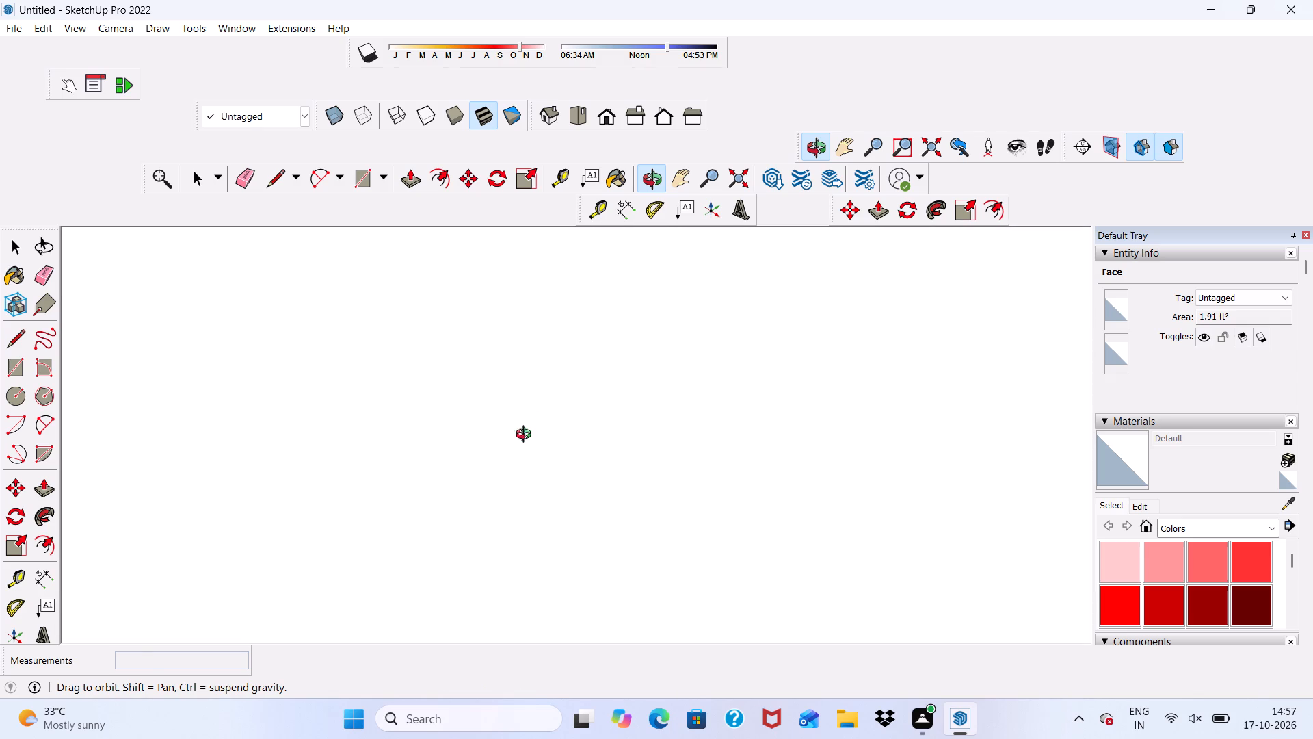
{"action": "middle_click_drag", "start_coordinate": [527, 436], "coordinate": [550, 455]}
{"action": "scroll", "coordinate": [568, 443], "scroll_direction": "up", "scroll_amount": 1}
{"action": "scroll", "coordinate": [359, 391], "scroll_direction": "down", "scroll_amount": 20}
{"action": "scroll", "coordinate": [359, 391], "scroll_direction": "down", "scroll_amount": 8}
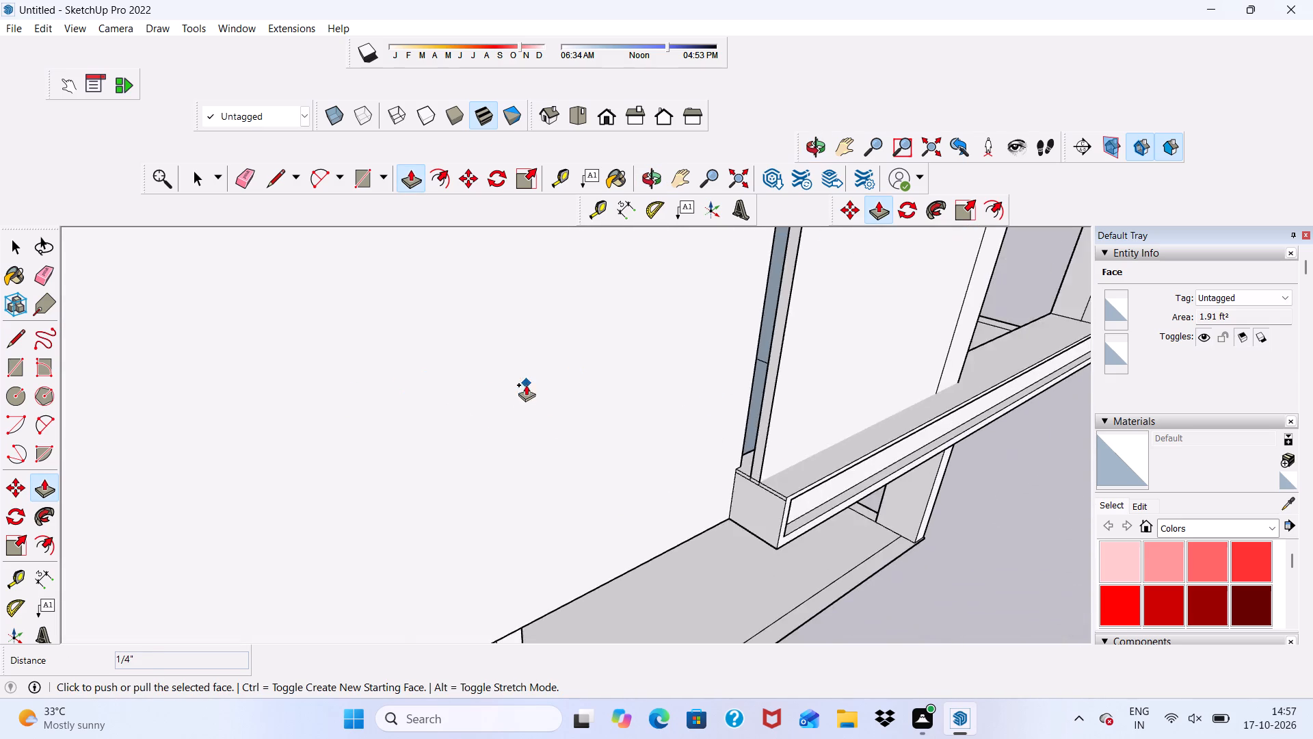
{"action": "scroll", "coordinate": [526, 385], "scroll_direction": "down", "scroll_amount": 2}
{"action": "middle_click_drag", "start_coordinate": [597, 454], "coordinate": [587, 404]}
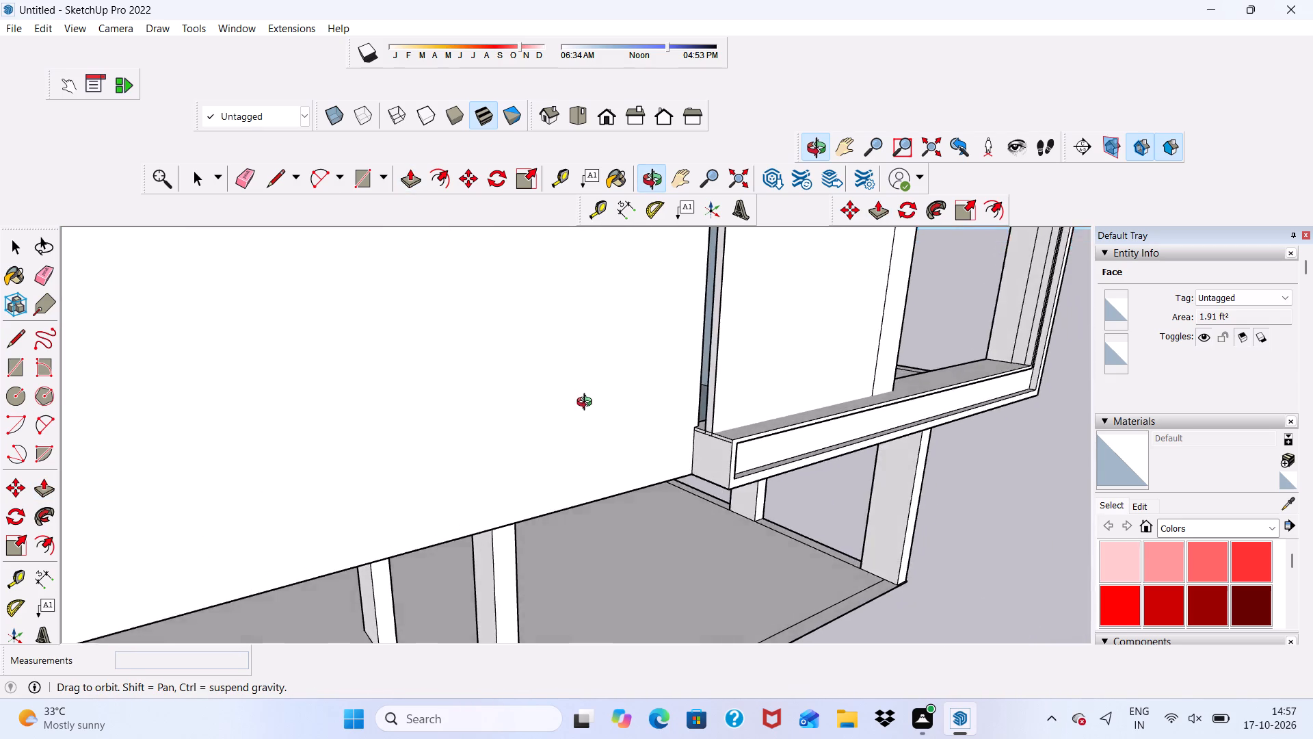
{"action": "middle_click_drag", "start_coordinate": [587, 404], "coordinate": [629, 434]}
{"action": "scroll", "coordinate": [758, 405], "scroll_direction": "up", "scroll_amount": 18}
{"action": "scroll", "coordinate": [712, 454], "scroll_direction": "down", "scroll_amount": 1}
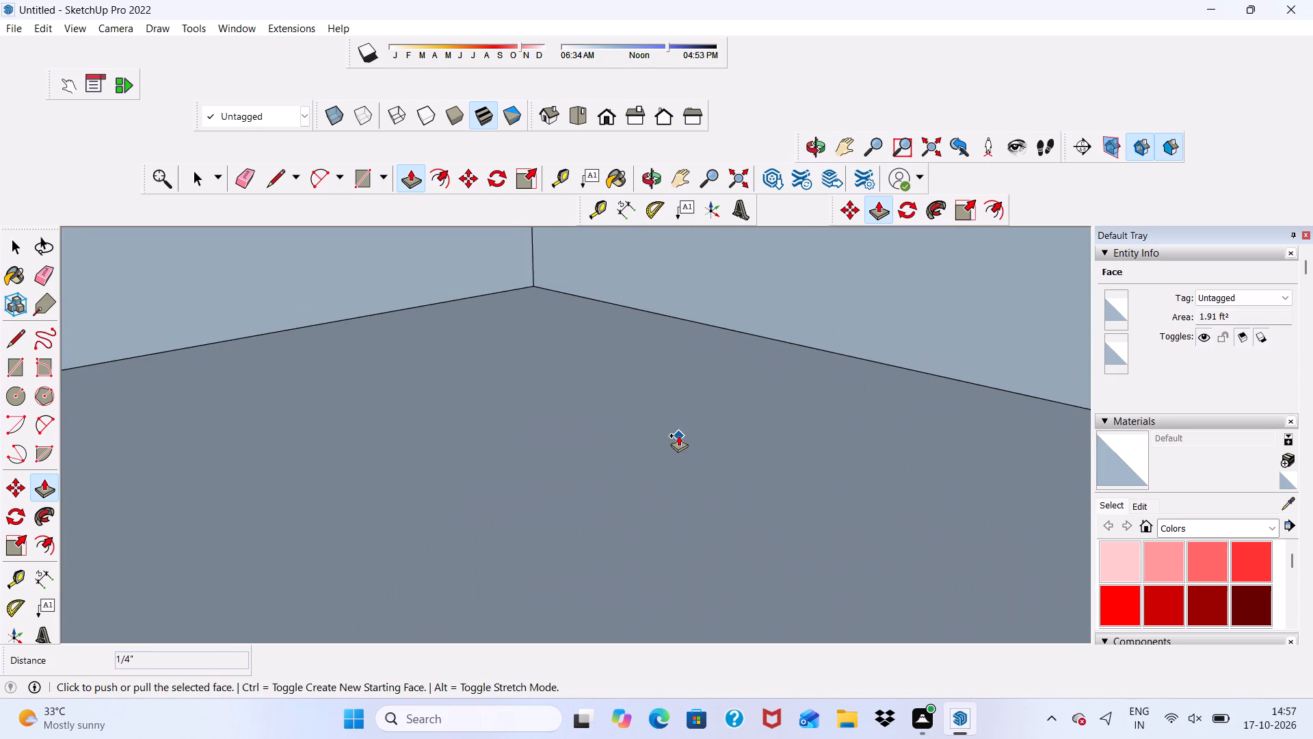
{"action": "left_click", "coordinate": [678, 435]}
{"action": "key", "text": "space"}
{"action": "left_click", "coordinate": [678, 435]}
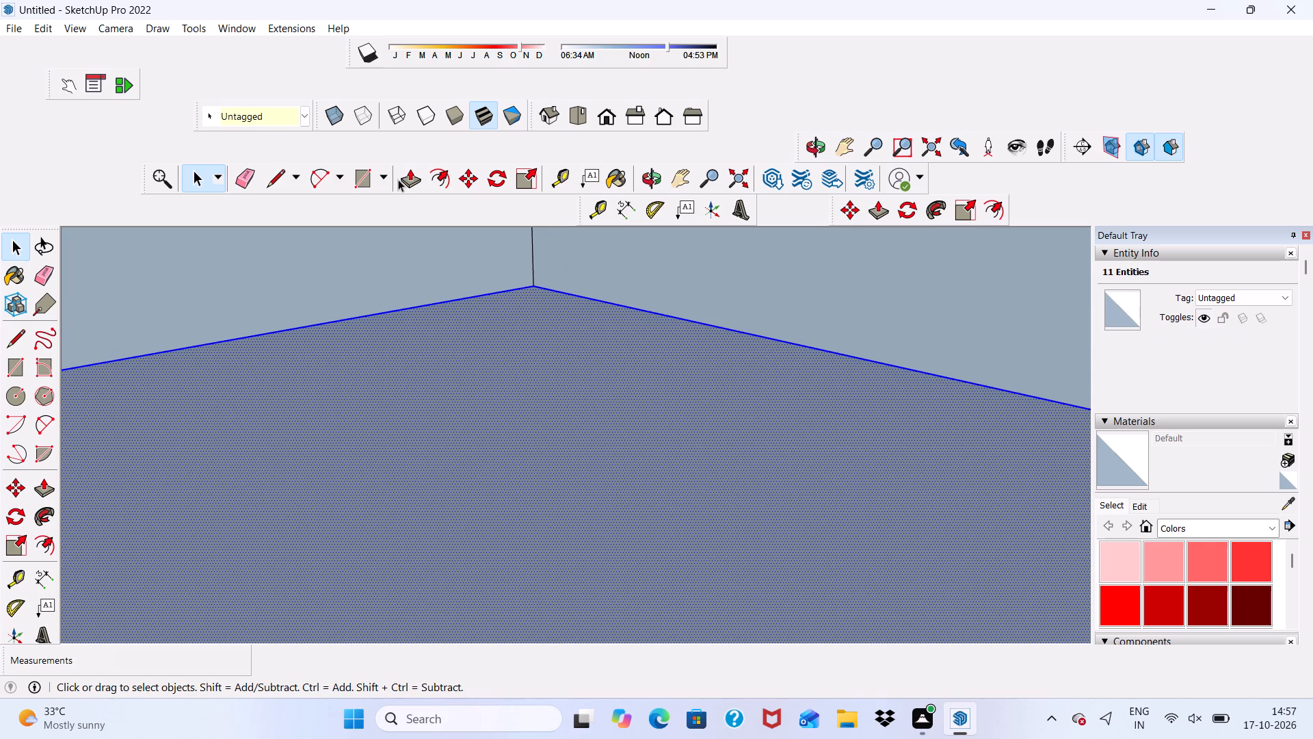
{"action": "left_click", "coordinate": [398, 179]}
{"action": "left_click", "coordinate": [410, 179]}
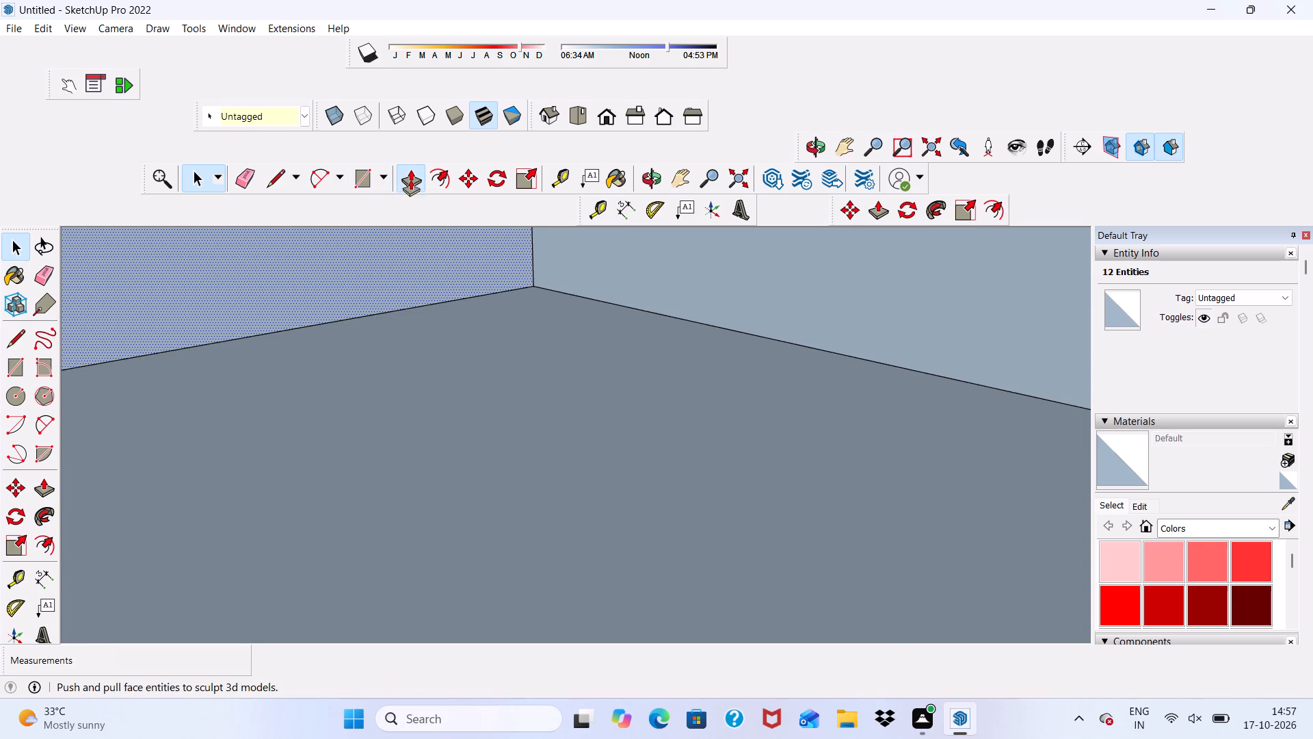
{"action": "left_click", "coordinate": [508, 448]}
{"action": "scroll", "coordinate": [514, 351], "scroll_direction": "down", "scroll_amount": 10}
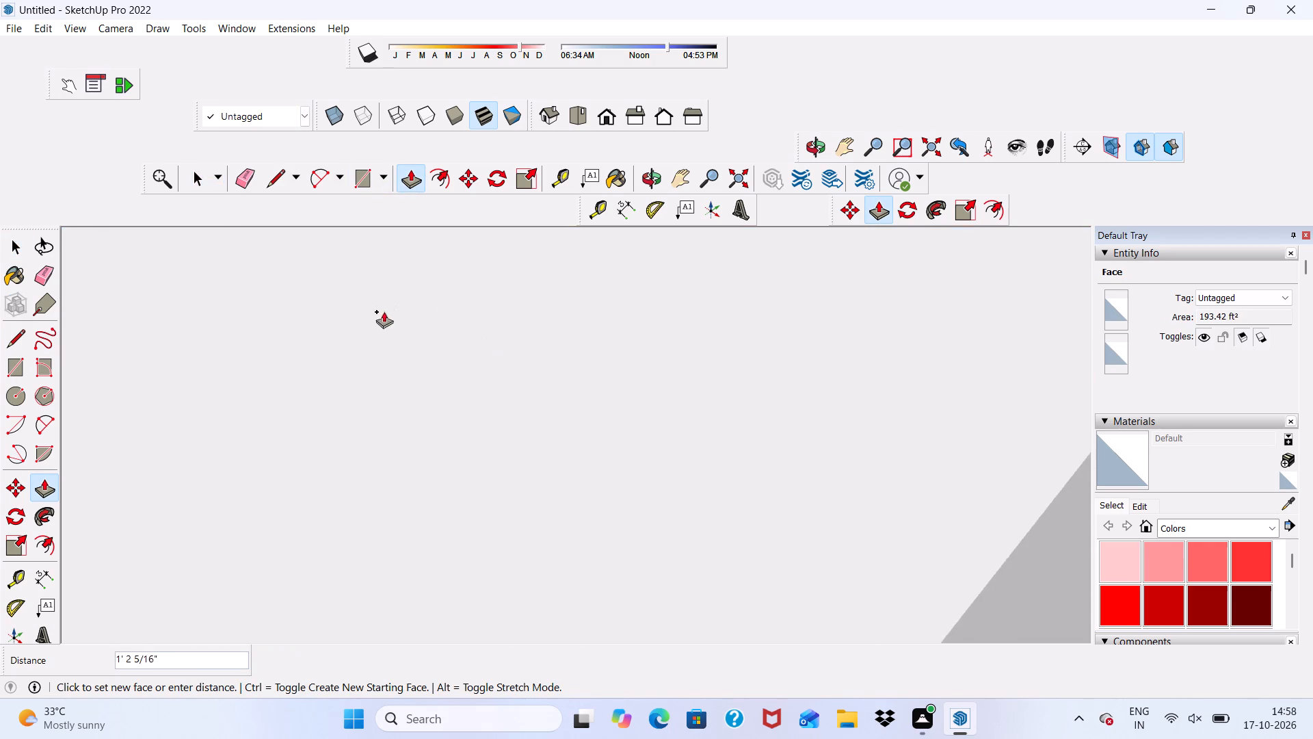
{"action": "scroll", "coordinate": [384, 311], "scroll_direction": "down", "scroll_amount": 20}
{"action": "scroll", "coordinate": [384, 311], "scroll_direction": "down", "scroll_amount": 8}
{"action": "middle_click_drag", "start_coordinate": [271, 347], "coordinate": [344, 339]}
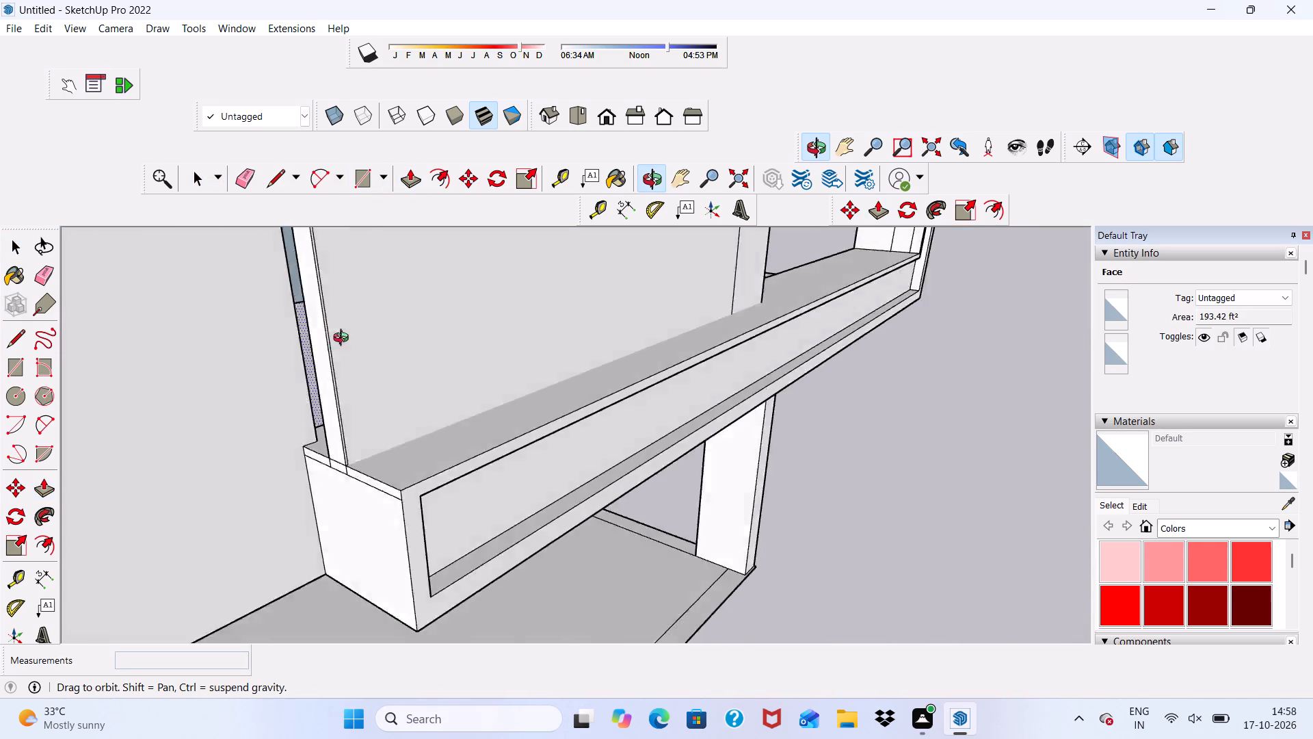
{"action": "middle_click_drag", "start_coordinate": [344, 339], "coordinate": [434, 328]}
{"action": "scroll", "coordinate": [324, 229], "scroll_direction": "down", "scroll_amount": 16}
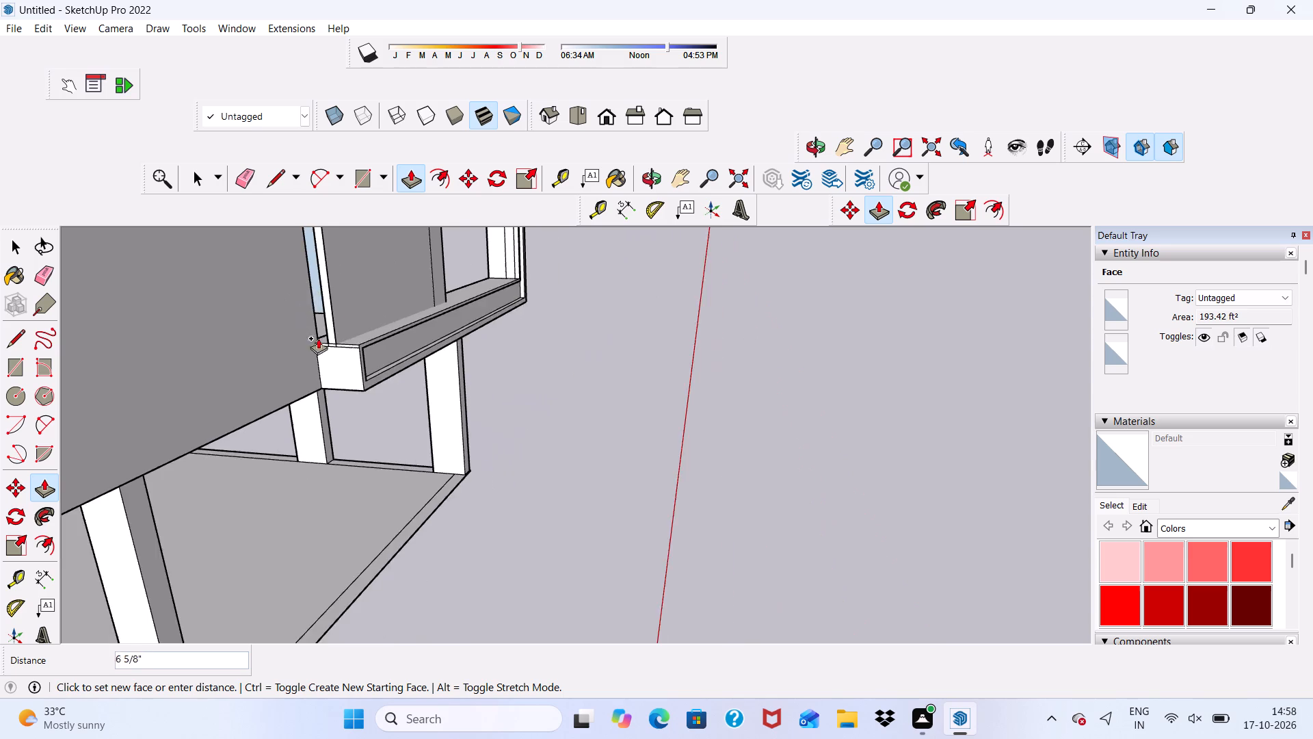
{"action": "scroll", "coordinate": [318, 338], "scroll_direction": "down", "scroll_amount": 19}
{"action": "scroll", "coordinate": [211, 217], "scroll_direction": "up", "scroll_amount": 5}
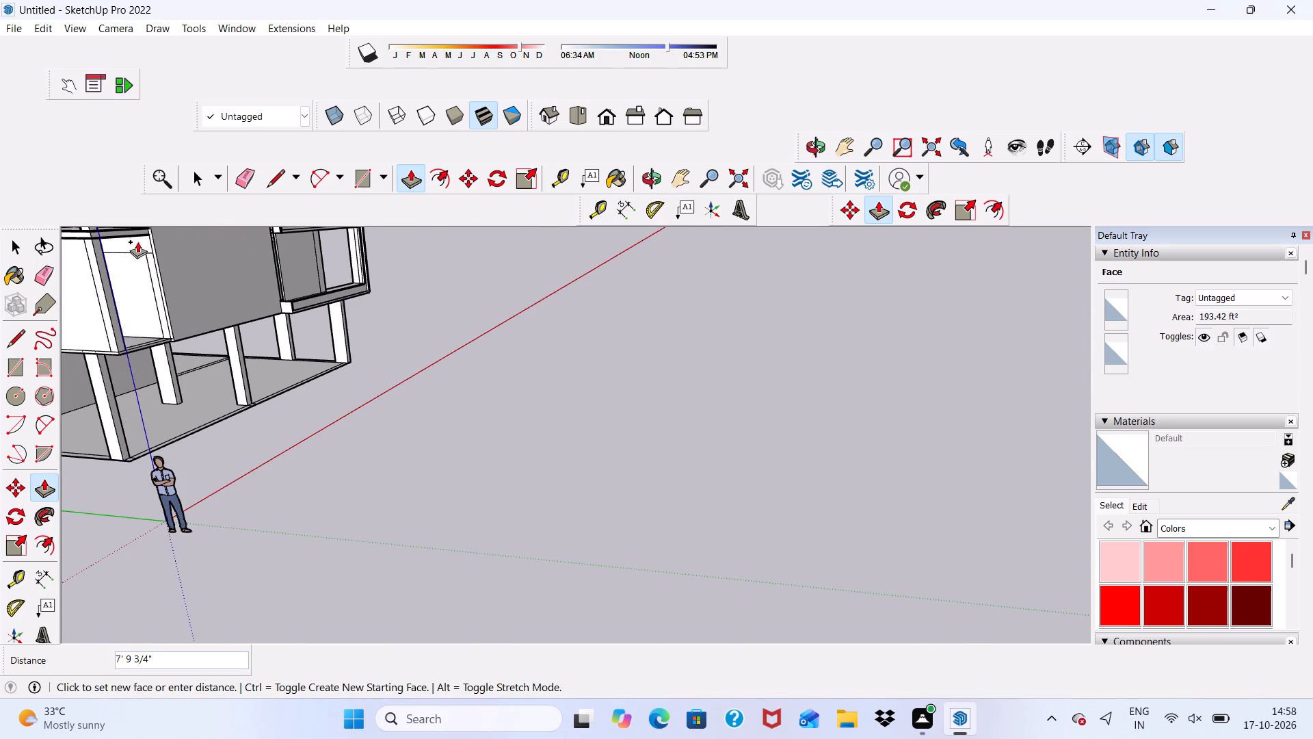
{"action": "scroll", "coordinate": [147, 239], "scroll_direction": "up", "scroll_amount": 1}
{"action": "type", "text": "10'"}
{"action": "key", "text": "Return"}
Examine the closed gap, the lower beam's end and the overall front facade from several angles.
{"action": "scroll", "coordinate": [200, 317], "scroll_direction": "down", "scroll_amount": 5}
{"action": "scroll", "coordinate": [276, 303], "scroll_direction": "up", "scroll_amount": 13}
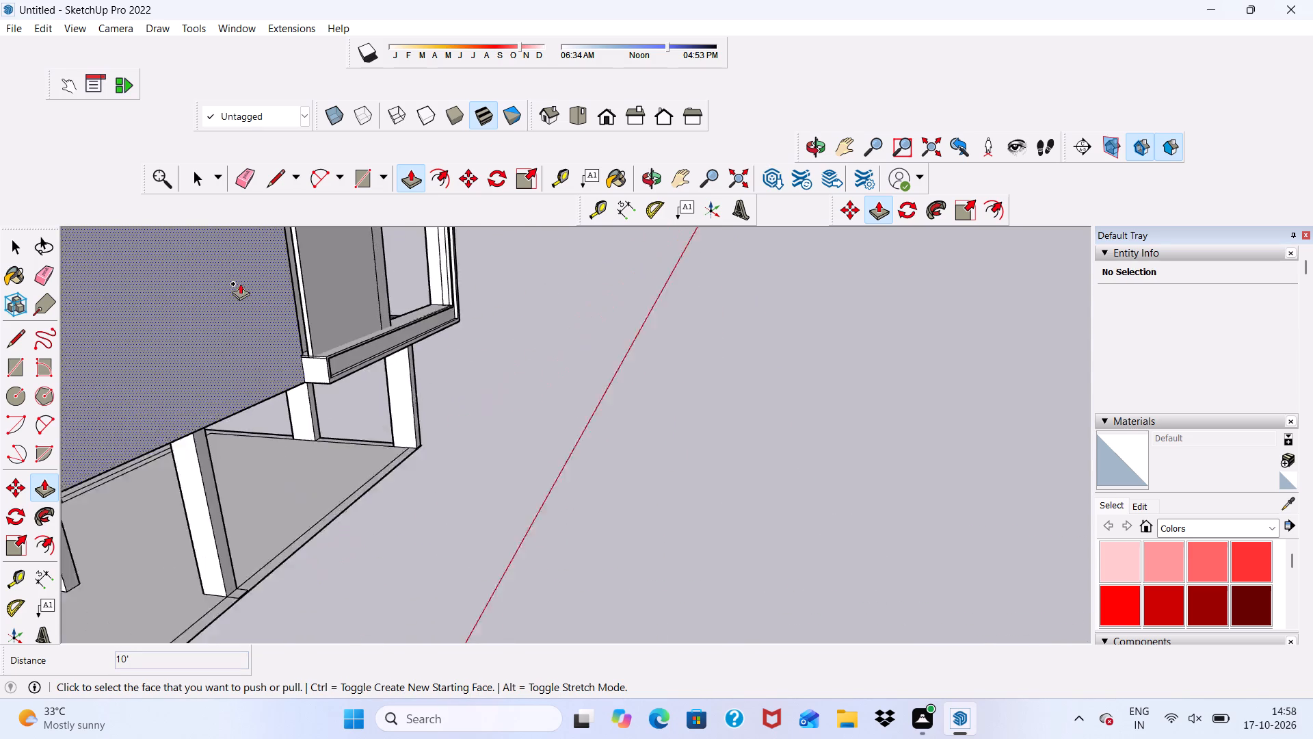
{"action": "scroll", "coordinate": [240, 283], "scroll_direction": "up", "scroll_amount": 10}
{"action": "middle_click_drag", "start_coordinate": [287, 319], "coordinate": [408, 352]}
{"action": "scroll", "coordinate": [350, 506], "scroll_direction": "up", "scroll_amount": 6}
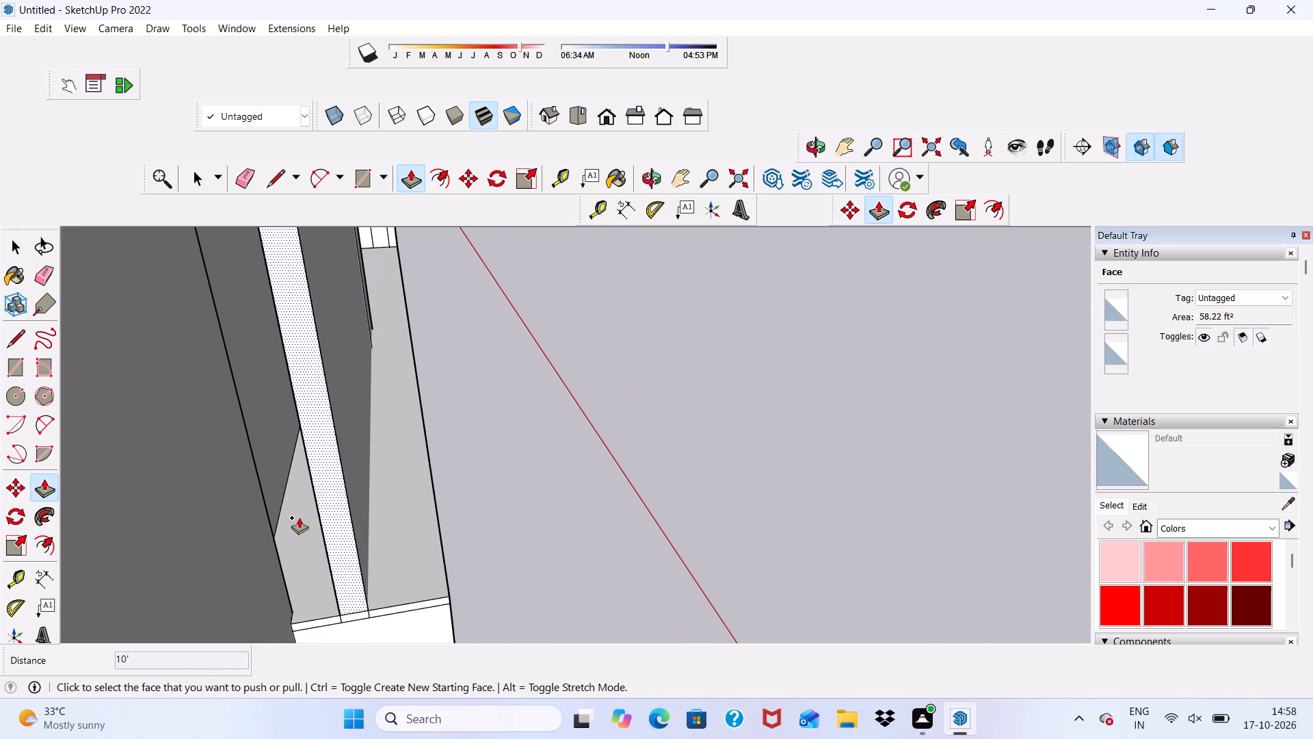
{"action": "key", "text": "space"}
{"action": "middle_click_drag", "start_coordinate": [291, 521], "coordinate": [56, 488]}
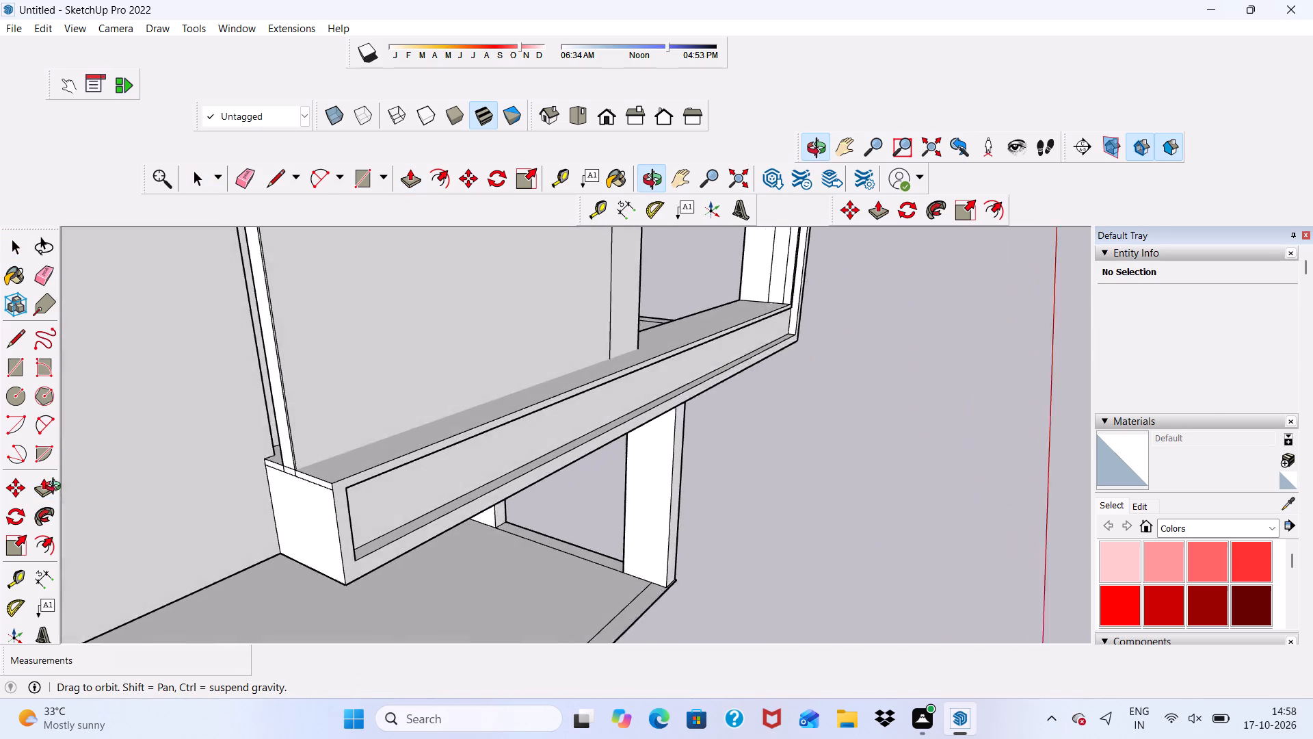
{"action": "middle_click_drag", "start_coordinate": [56, 488], "coordinate": [43, 492]}
{"action": "scroll", "coordinate": [220, 476], "scroll_direction": "down", "scroll_amount": 6}
{"action": "middle_click_drag", "start_coordinate": [527, 532], "coordinate": [0, 480]}
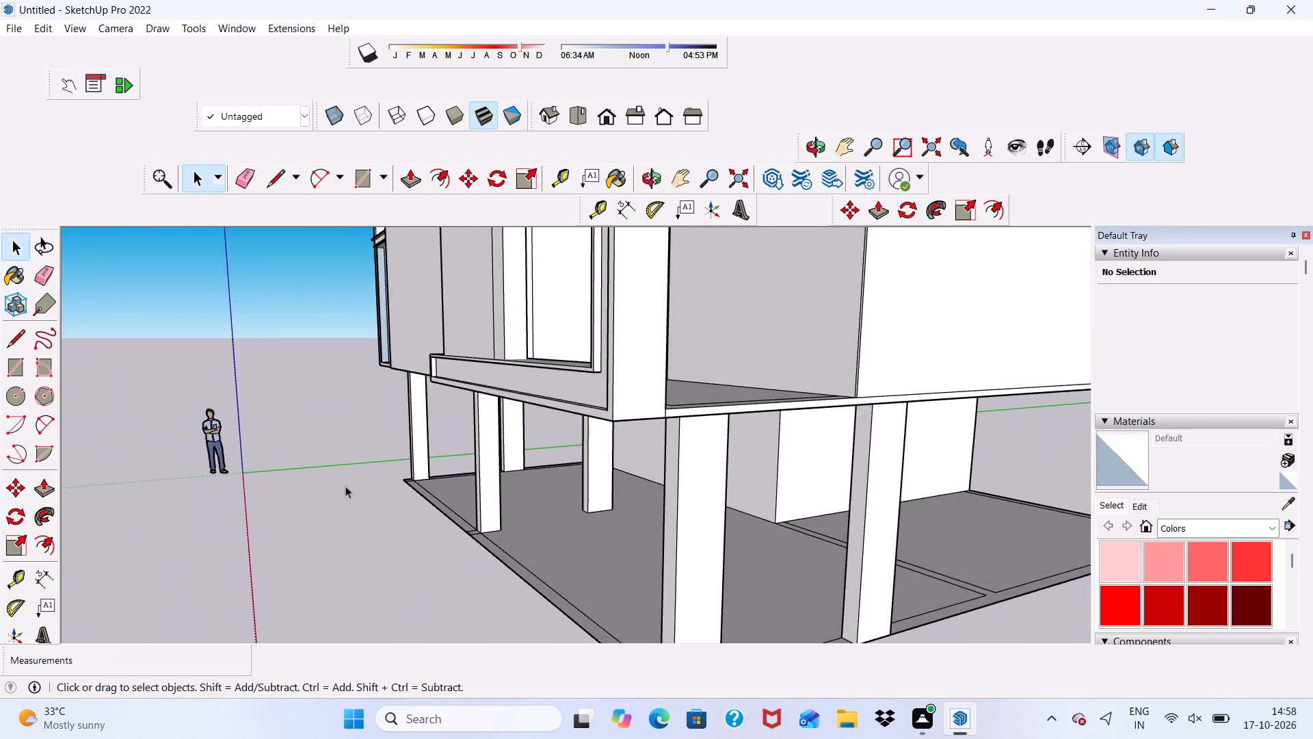
{"action": "middle_click_drag", "start_coordinate": [539, 446], "coordinate": [609, 491]}
{"action": "key", "text": "space"}
{"action": "scroll", "coordinate": [726, 476], "scroll_direction": "up", "scroll_amount": 1}
{"action": "scroll", "coordinate": [453, 491], "scroll_direction": "down", "scroll_amount": 6}
{"action": "middle_click_drag", "start_coordinate": [408, 502], "coordinate": [704, 528]}
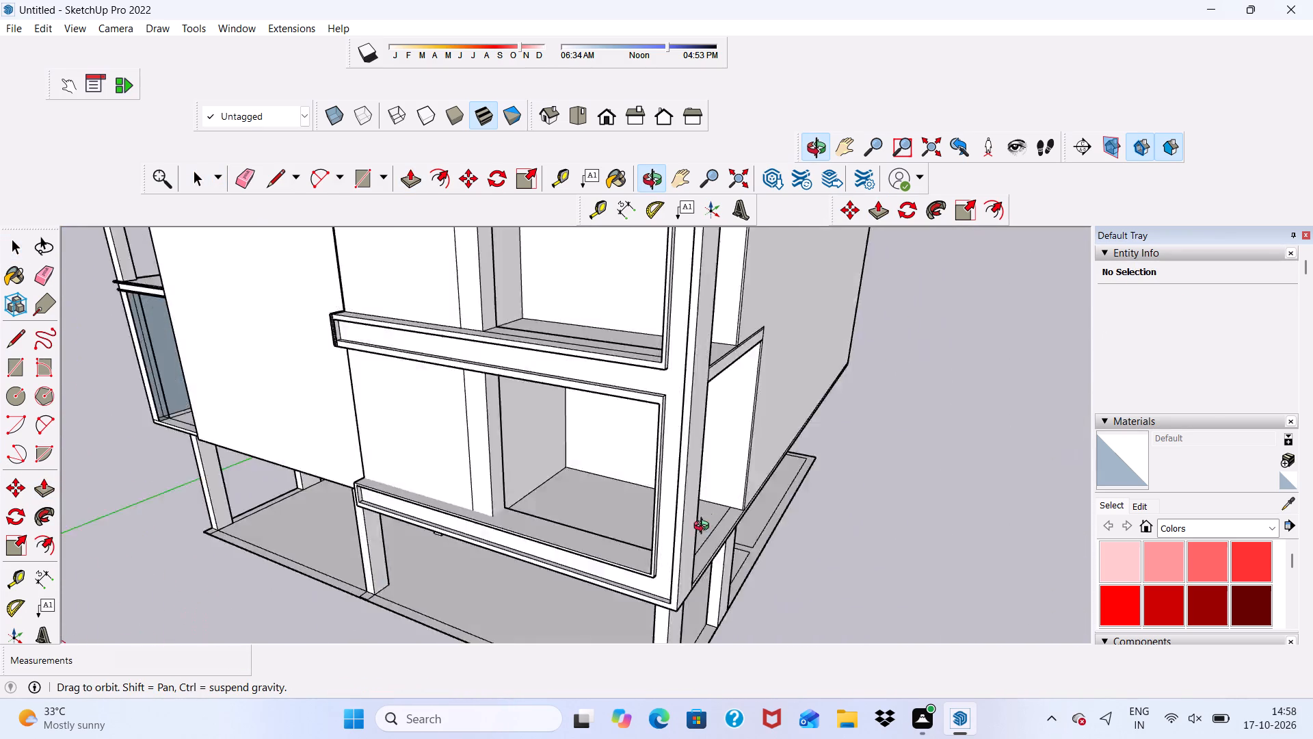
{"action": "middle_click_drag", "start_coordinate": [704, 528], "coordinate": [855, 496]}
{"action": "scroll", "coordinate": [458, 543], "scroll_direction": "down", "scroll_amount": 5}
{"action": "scroll", "coordinate": [548, 523], "scroll_direction": "down", "scroll_amount": 5}
{"action": "scroll", "coordinate": [514, 460], "scroll_direction": "up", "scroll_amount": 3}
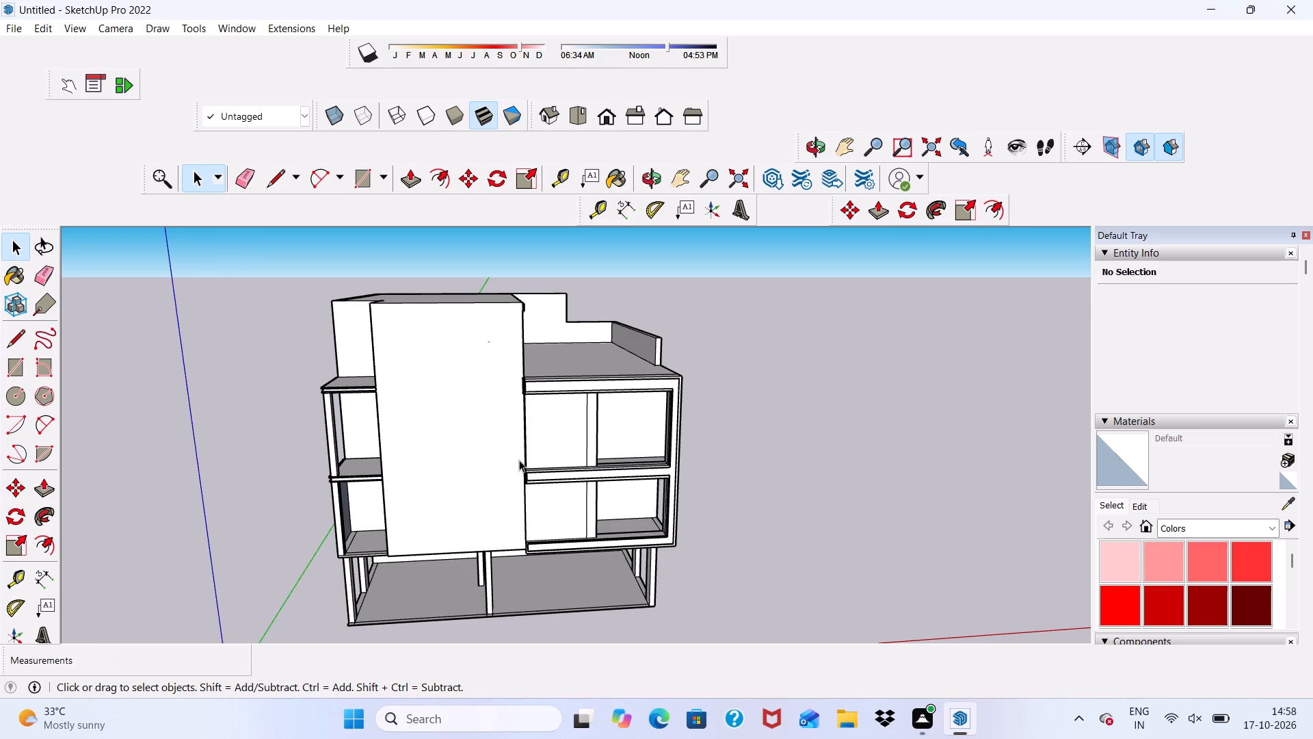
{"action": "key", "text": "space"}
Try to erase the tiny stray mark on the upper part of the tall front wall.
{"action": "scroll", "coordinate": [507, 313], "scroll_direction": "down", "scroll_amount": 1}
{"action": "left_click", "coordinate": [243, 173]}
{"action": "scroll", "coordinate": [507, 341], "scroll_direction": "up", "scroll_amount": 4}
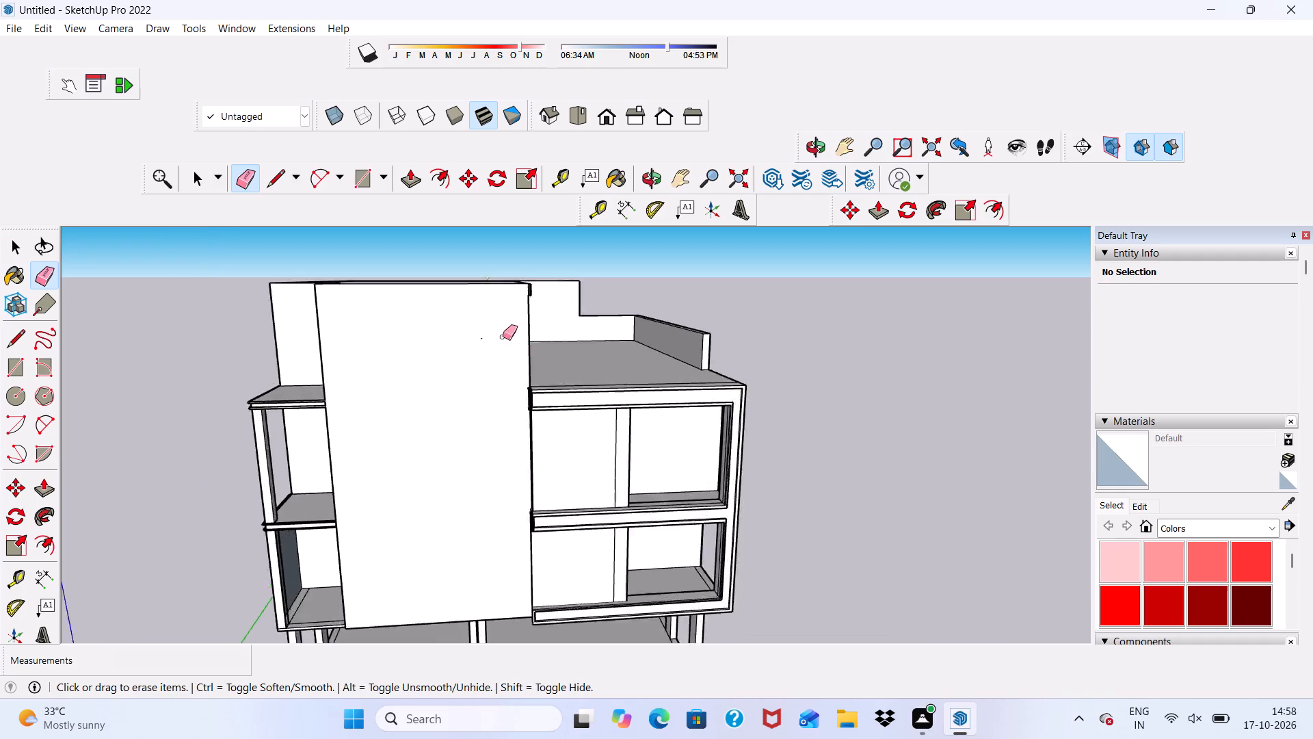
{"action": "left_click_drag", "start_coordinate": [486, 335], "coordinate": [476, 337]}
{"action": "scroll", "coordinate": [489, 387], "scroll_direction": "down", "scroll_amount": 2}
{"action": "middle_click_drag", "start_coordinate": [495, 394], "coordinate": [213, 424]}
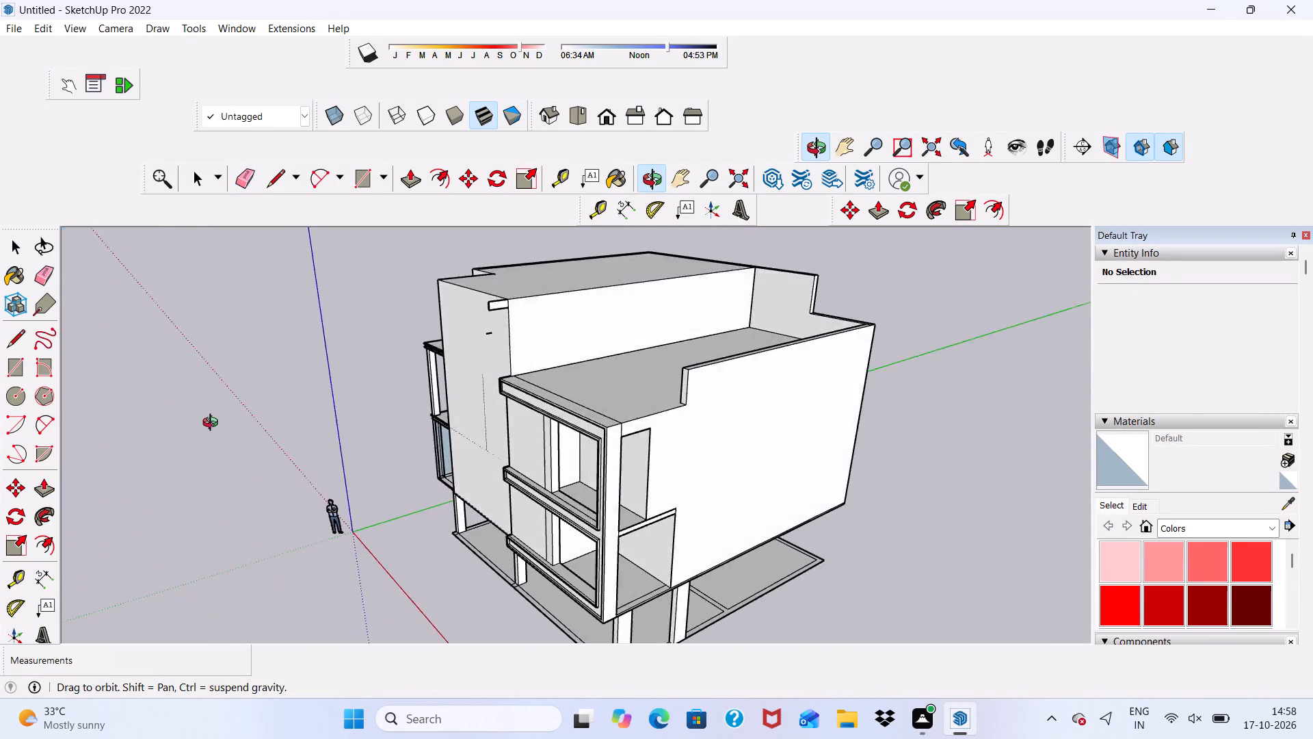
{"action": "middle_click_drag", "start_coordinate": [213, 424], "coordinate": [492, 365]}
{"action": "left_click_drag", "start_coordinate": [479, 335], "coordinate": [499, 363]}
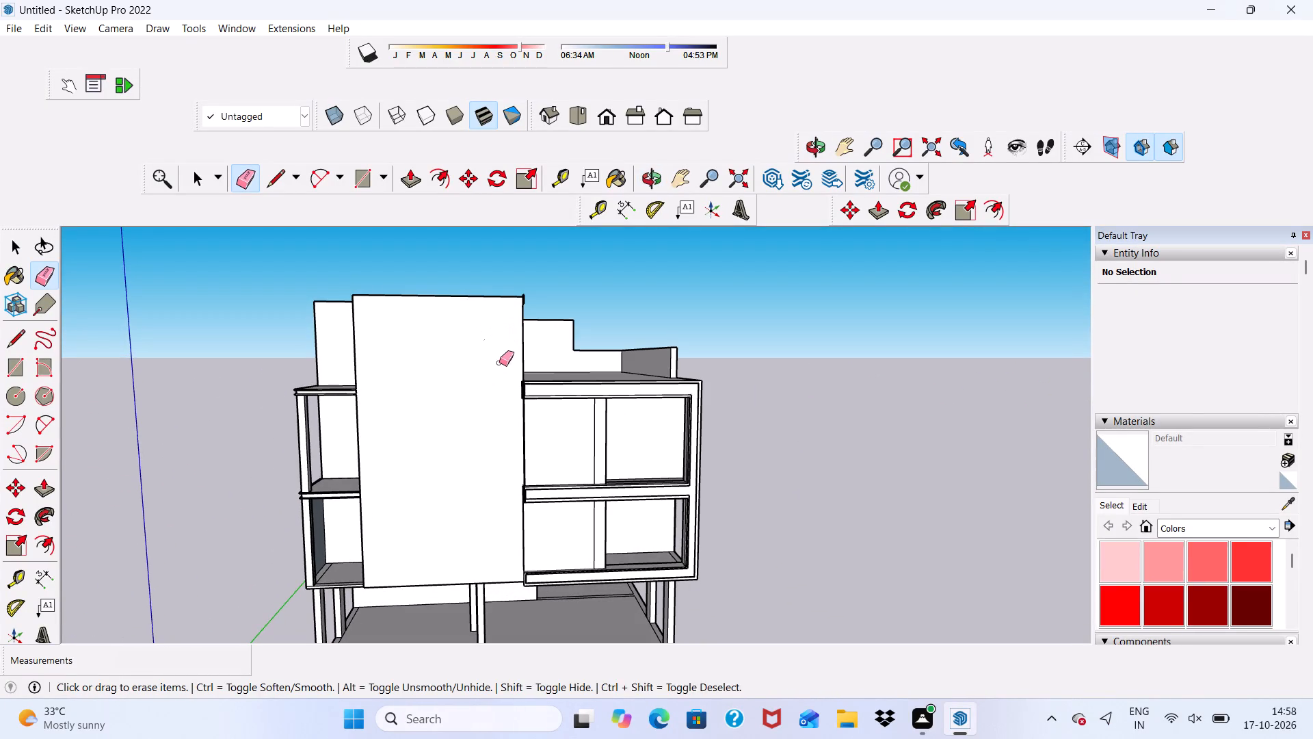
Erase the thin blue face projecting from the tall wall's top corner, including its leftover end sliver and short edges.
{"action": "middle_click_drag", "start_coordinate": [497, 362], "coordinate": [601, 493]}
{"action": "scroll", "coordinate": [576, 358], "scroll_direction": "up", "scroll_amount": 14}
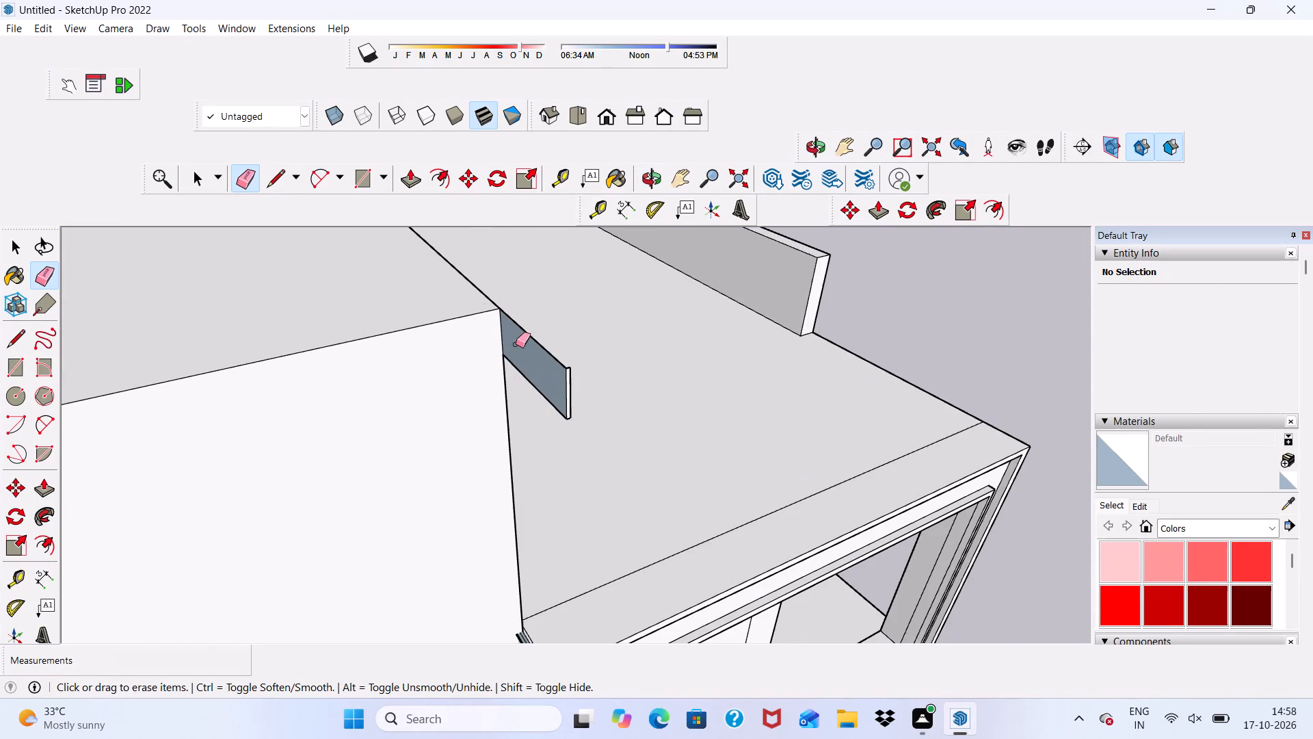
{"action": "left_click", "coordinate": [531, 338]}
{"action": "left_click_drag", "start_coordinate": [538, 385], "coordinate": [538, 390]}
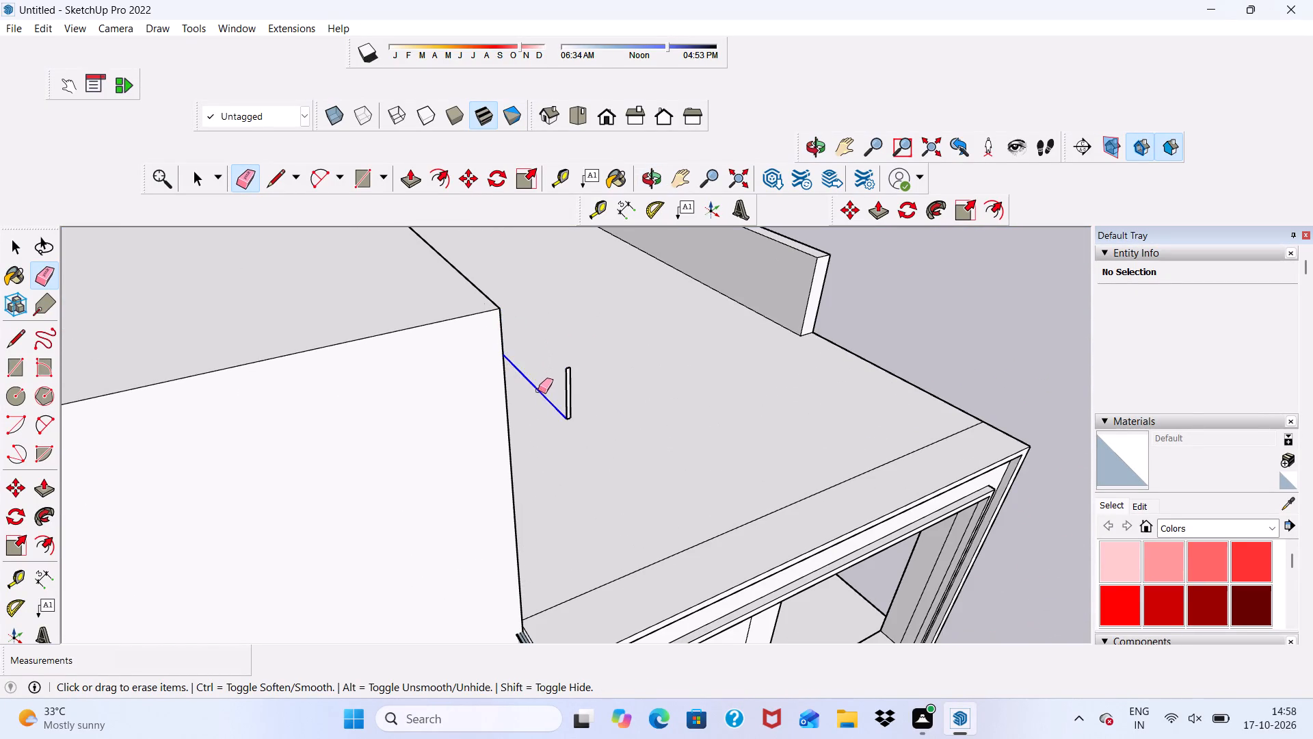
{"action": "left_click_drag", "start_coordinate": [538, 390], "coordinate": [538, 391]}
{"action": "left_click_drag", "start_coordinate": [562, 394], "coordinate": [572, 393]}
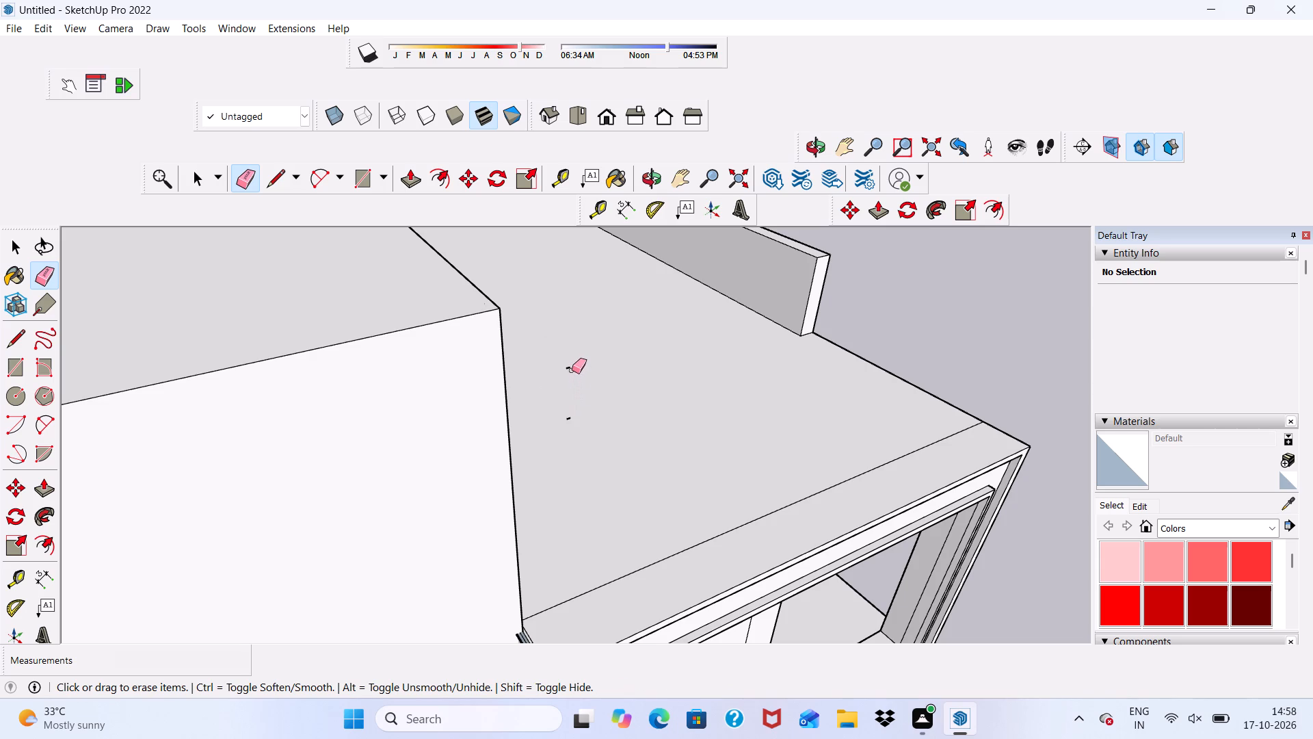
{"action": "left_click", "coordinate": [572, 370]}
{"action": "left_click_drag", "start_coordinate": [568, 403], "coordinate": [567, 425]}
Erase the stray edge at the rear corner of the roof-level beam's striped wall-side end.
{"action": "scroll", "coordinate": [496, 356], "scroll_direction": "down", "scroll_amount": 9}
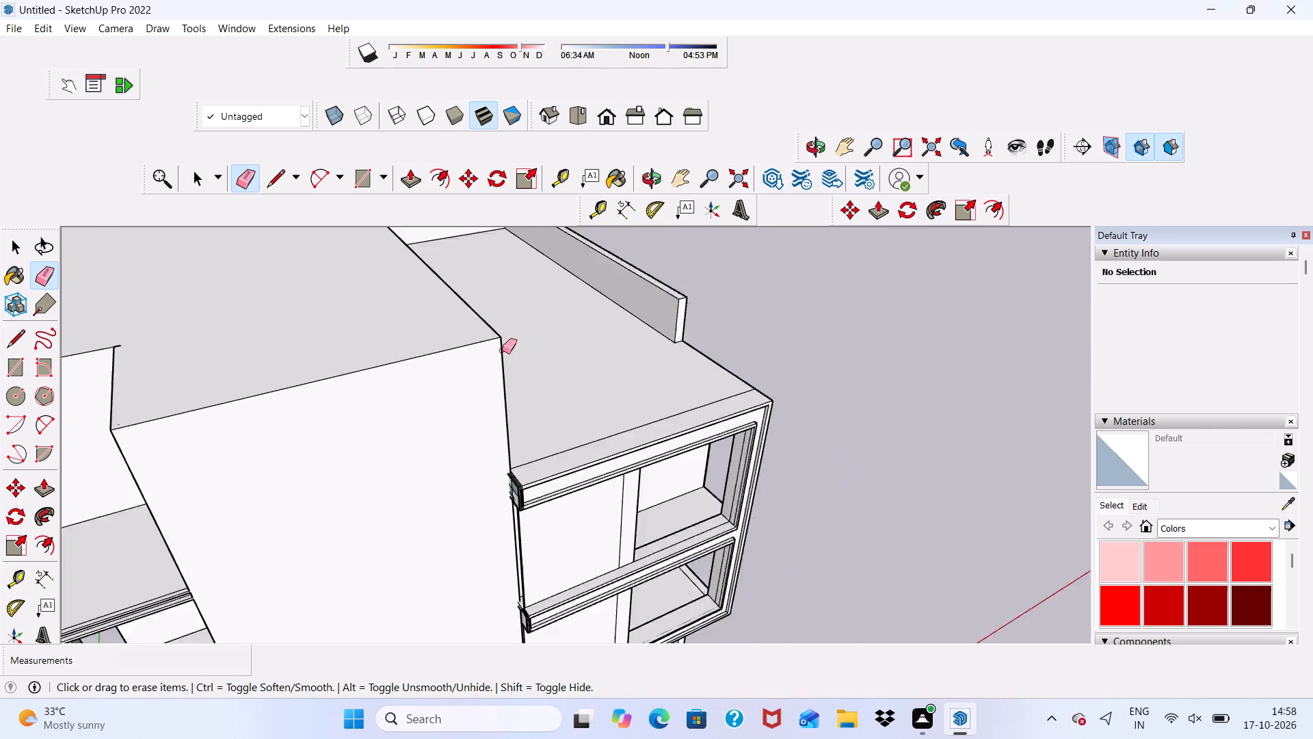
{"action": "scroll", "coordinate": [502, 350], "scroll_direction": "down", "scroll_amount": 2}
{"action": "middle_click_drag", "start_coordinate": [501, 381], "coordinate": [509, 266]}
{"action": "scroll", "coordinate": [466, 442], "scroll_direction": "up", "scroll_amount": 11}
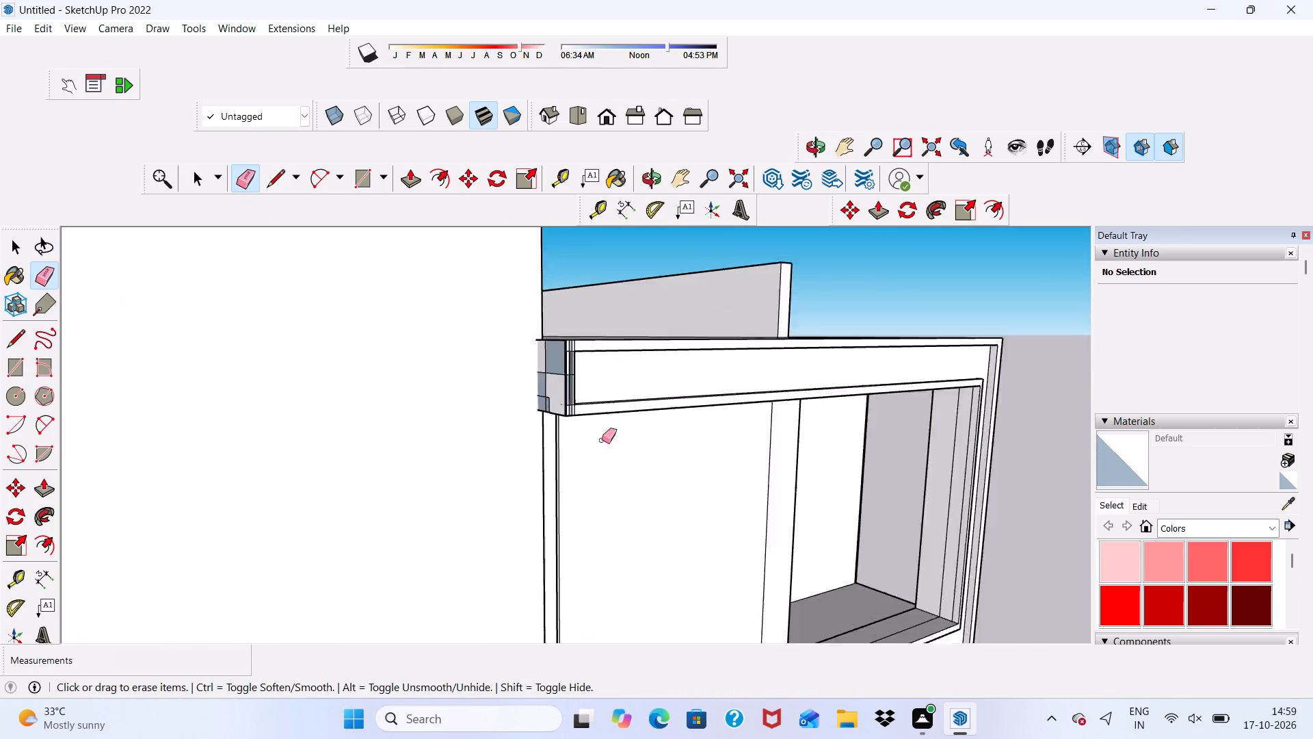
{"action": "scroll", "coordinate": [602, 440], "scroll_direction": "up", "scroll_amount": 9}
{"action": "middle_click_drag", "start_coordinate": [558, 344], "coordinate": [223, 392]}
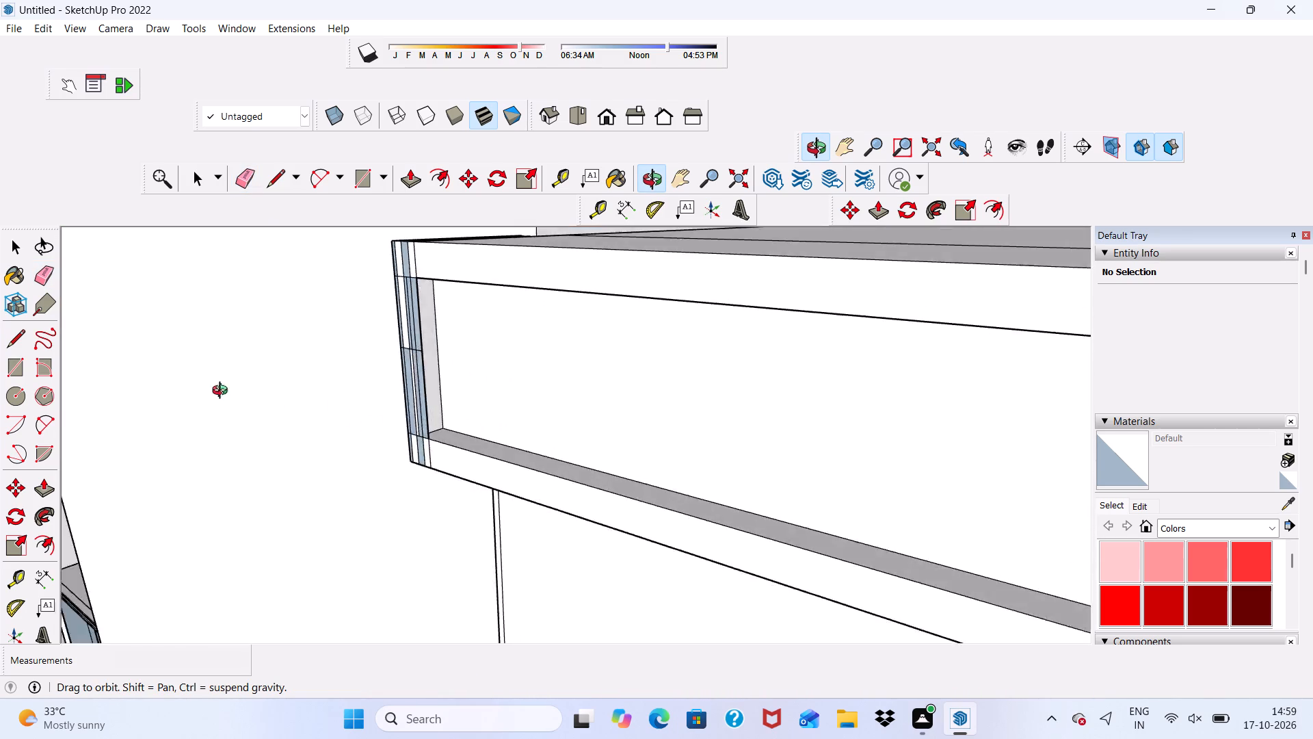
{"action": "middle_click_drag", "start_coordinate": [223, 392], "coordinate": [483, 428]}
{"action": "scroll", "coordinate": [621, 430], "scroll_direction": "up", "scroll_amount": 10}
{"action": "scroll", "coordinate": [459, 377], "scroll_direction": "down", "scroll_amount": 4}
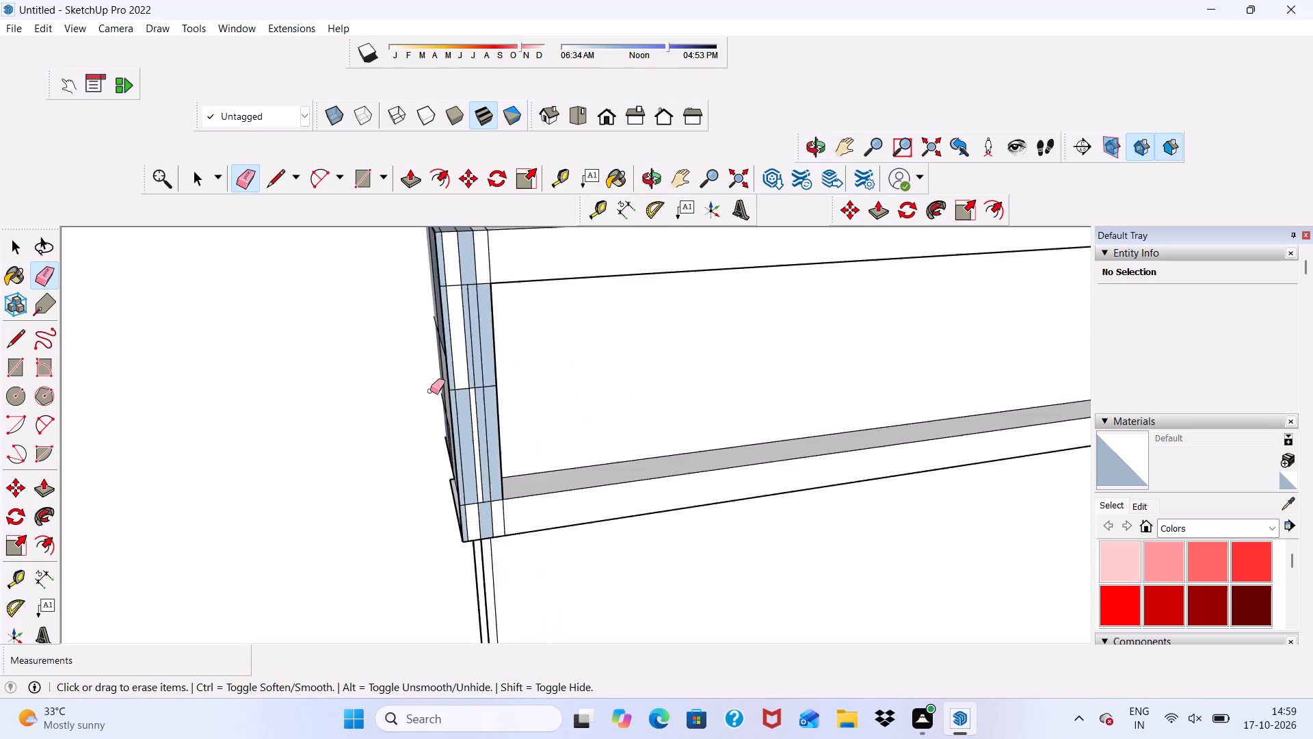
{"action": "scroll", "coordinate": [430, 391], "scroll_direction": "down", "scroll_amount": 7}
{"action": "middle_click_drag", "start_coordinate": [439, 427], "coordinate": [602, 529]}
{"action": "scroll", "coordinate": [438, 385], "scroll_direction": "up", "scroll_amount": 6}
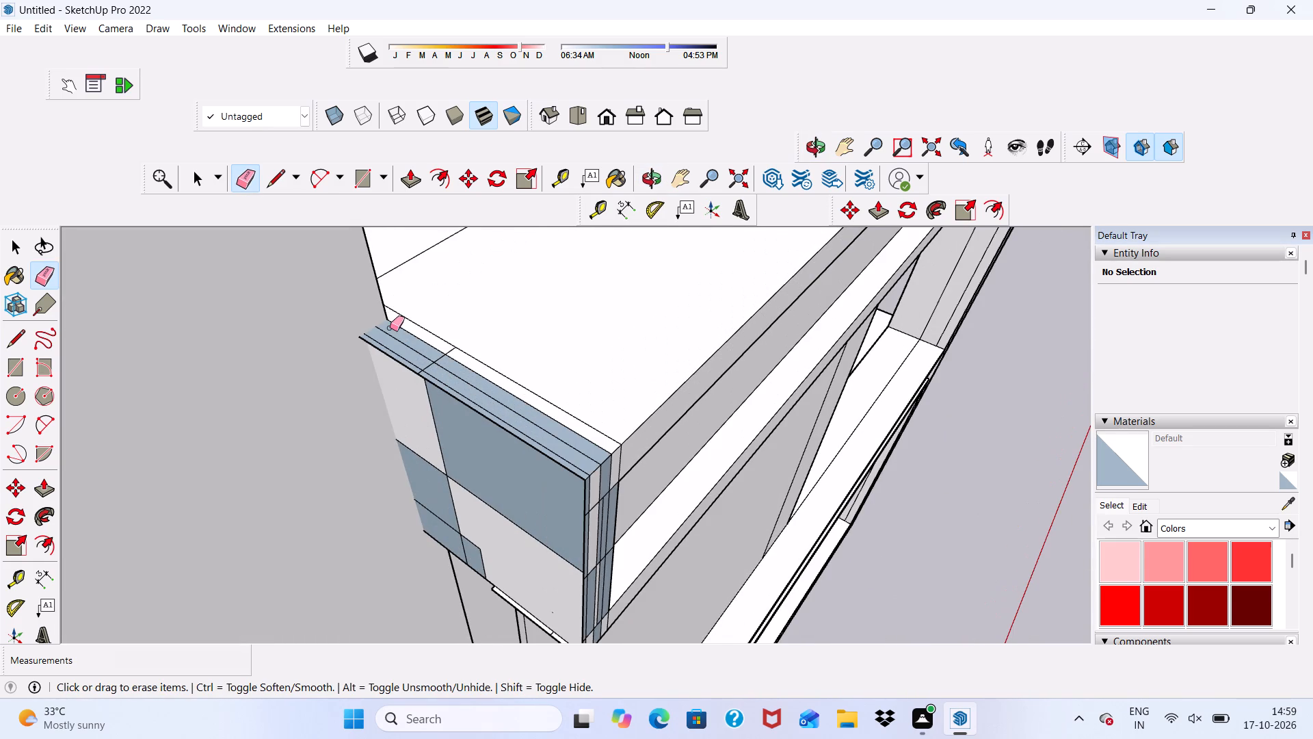
{"action": "left_click_drag", "start_coordinate": [390, 328], "coordinate": [388, 336]}
Erase the short vertical edges on the upper front band of the roof-level beam's wall-side end.
{"action": "scroll", "coordinate": [380, 331], "scroll_direction": "down", "scroll_amount": 11}
{"action": "middle_click_drag", "start_coordinate": [490, 400], "coordinate": [419, 337]}
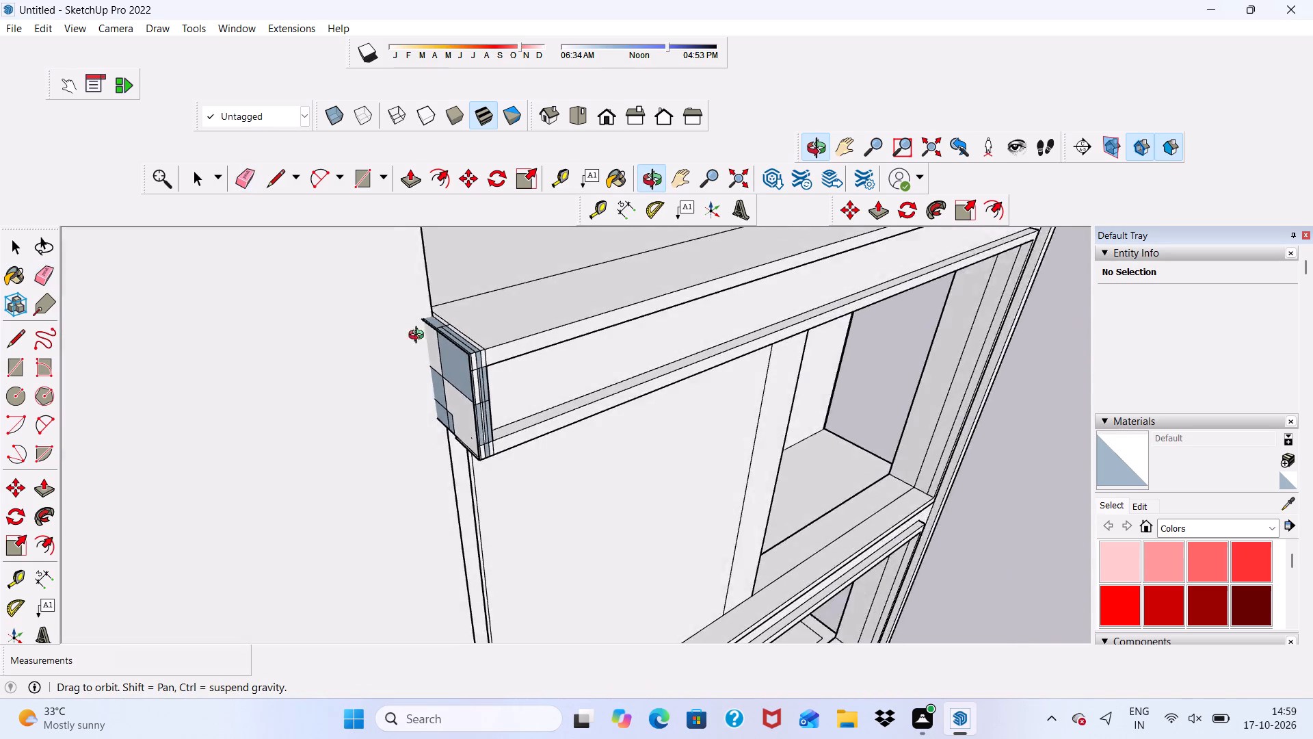
{"action": "middle_click_drag", "start_coordinate": [419, 337], "coordinate": [415, 368]}
{"action": "scroll", "coordinate": [503, 387], "scroll_direction": "up", "scroll_amount": 16}
{"action": "left_click_drag", "start_coordinate": [436, 309], "coordinate": [406, 330]}
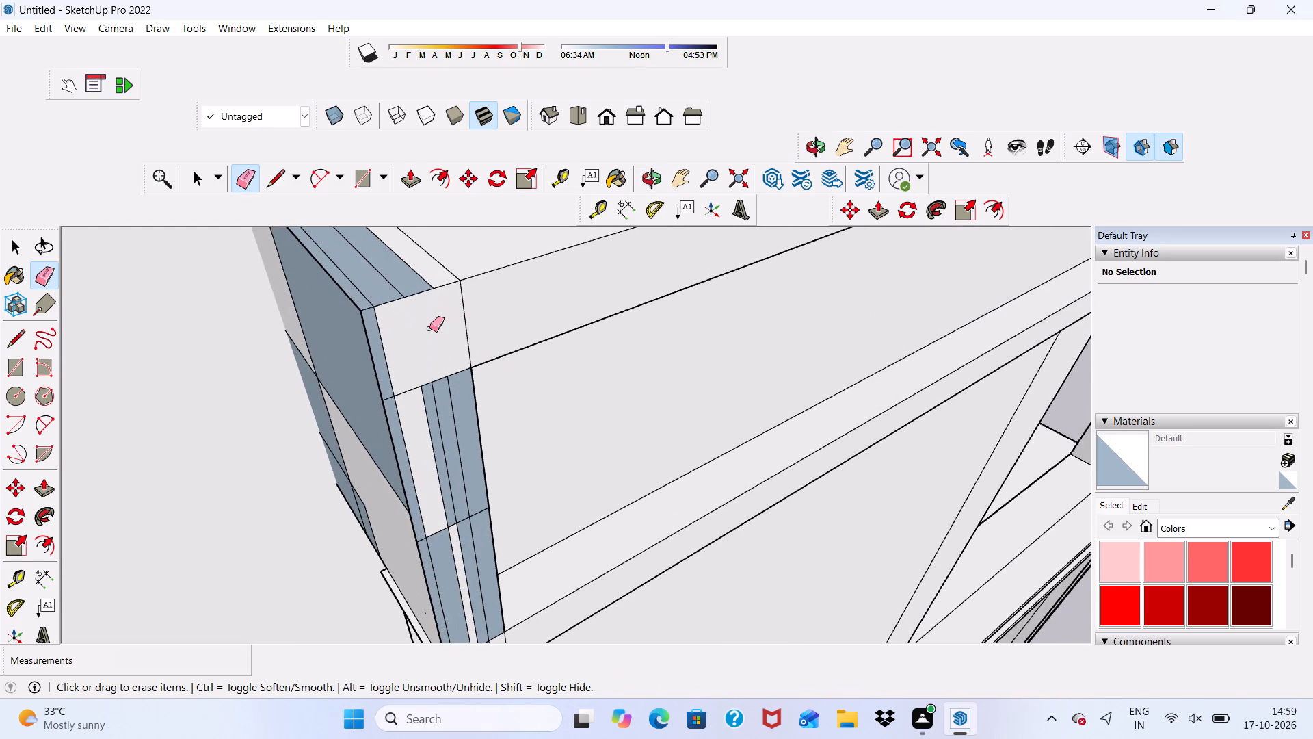
Erase the vertical stripe edges on the middle band of the roof-level beam's wall-side end, undoing the last erasure.
{"action": "left_click_drag", "start_coordinate": [434, 352], "coordinate": [438, 422]}
{"action": "left_click_drag", "start_coordinate": [447, 372], "coordinate": [455, 413]}
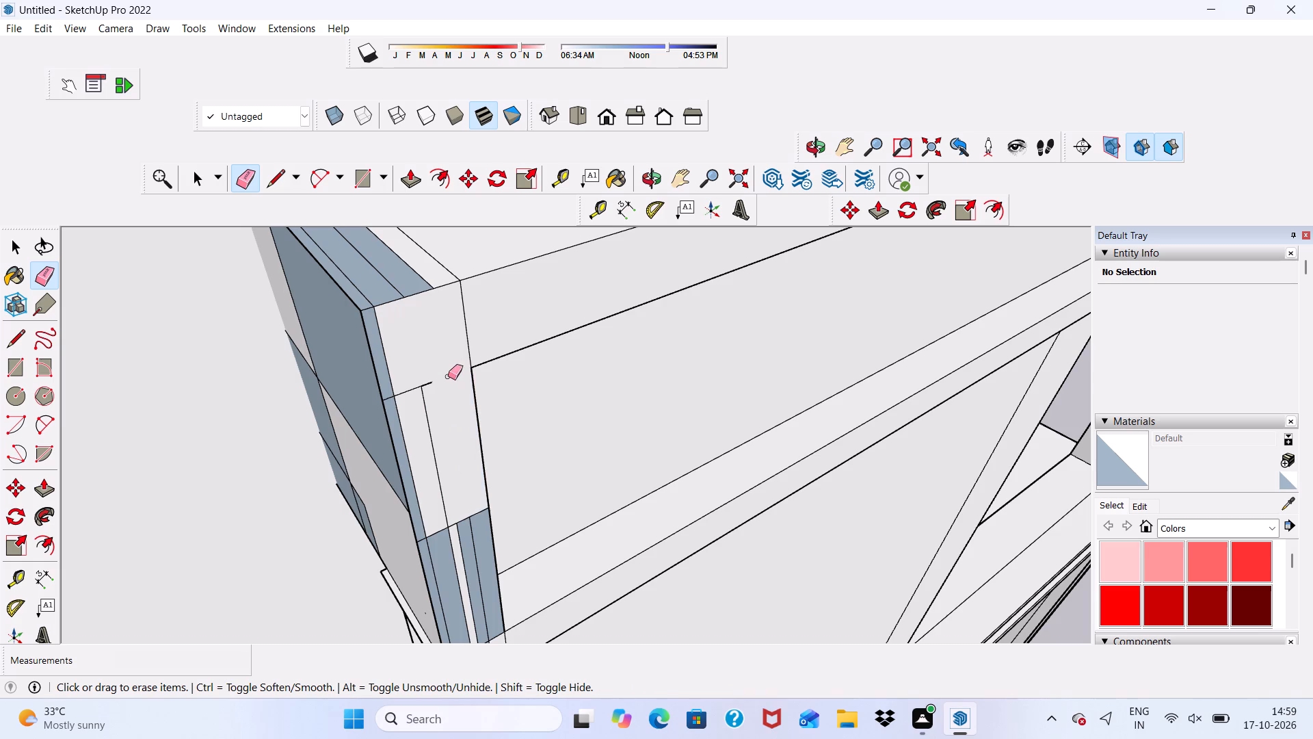
{"action": "left_click_drag", "start_coordinate": [425, 378], "coordinate": [421, 424]}
{"action": "left_click_drag", "start_coordinate": [414, 387], "coordinate": [411, 413]}
{"action": "left_click_drag", "start_coordinate": [408, 423], "coordinate": [457, 565]}
{"action": "key", "text": "ctrl+z"}
Erase the vertical and cross edges dividing the lower striped band of the roof-level beam's wall-side end.
{"action": "scroll", "coordinate": [460, 537], "scroll_direction": "up", "scroll_amount": 5}
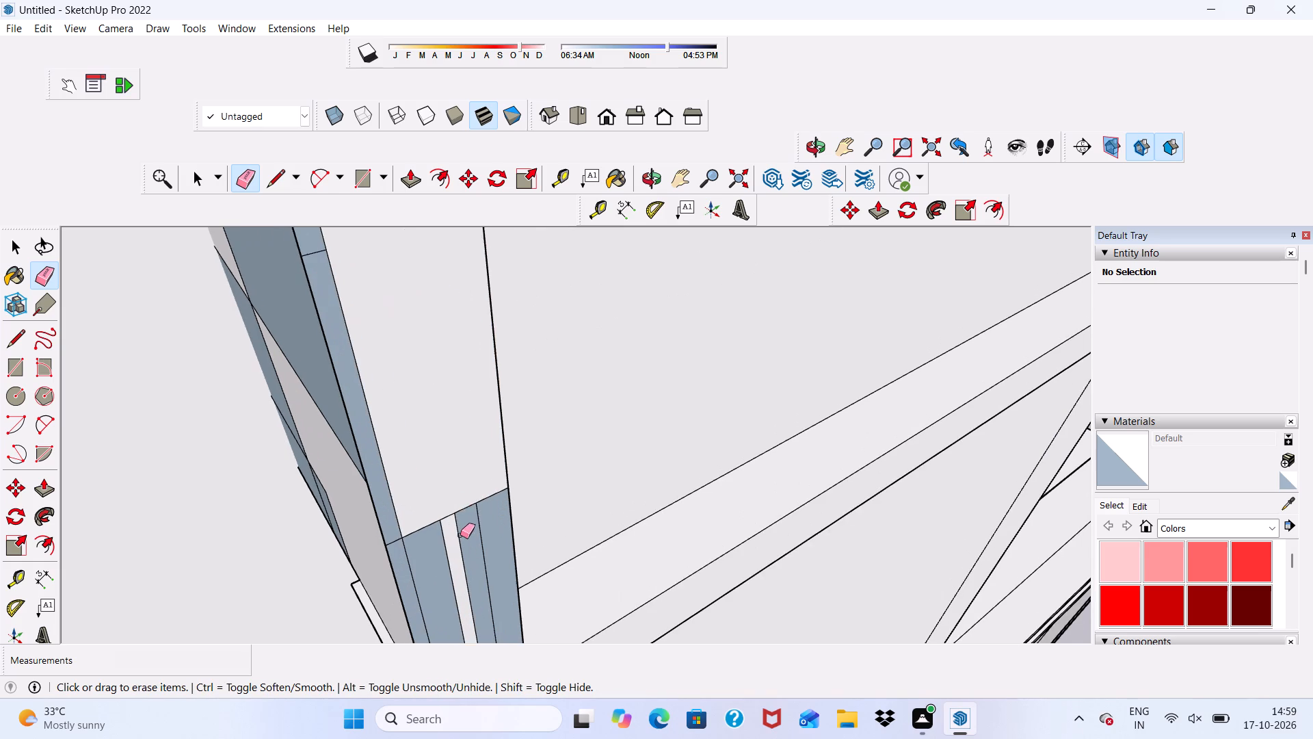
{"action": "left_click_drag", "start_coordinate": [464, 506], "coordinate": [466, 521]}
{"action": "key", "text": "ctrl+z"}
{"action": "scroll", "coordinate": [401, 536], "scroll_direction": "up", "scroll_amount": 4}
{"action": "left_click", "coordinate": [467, 531]}
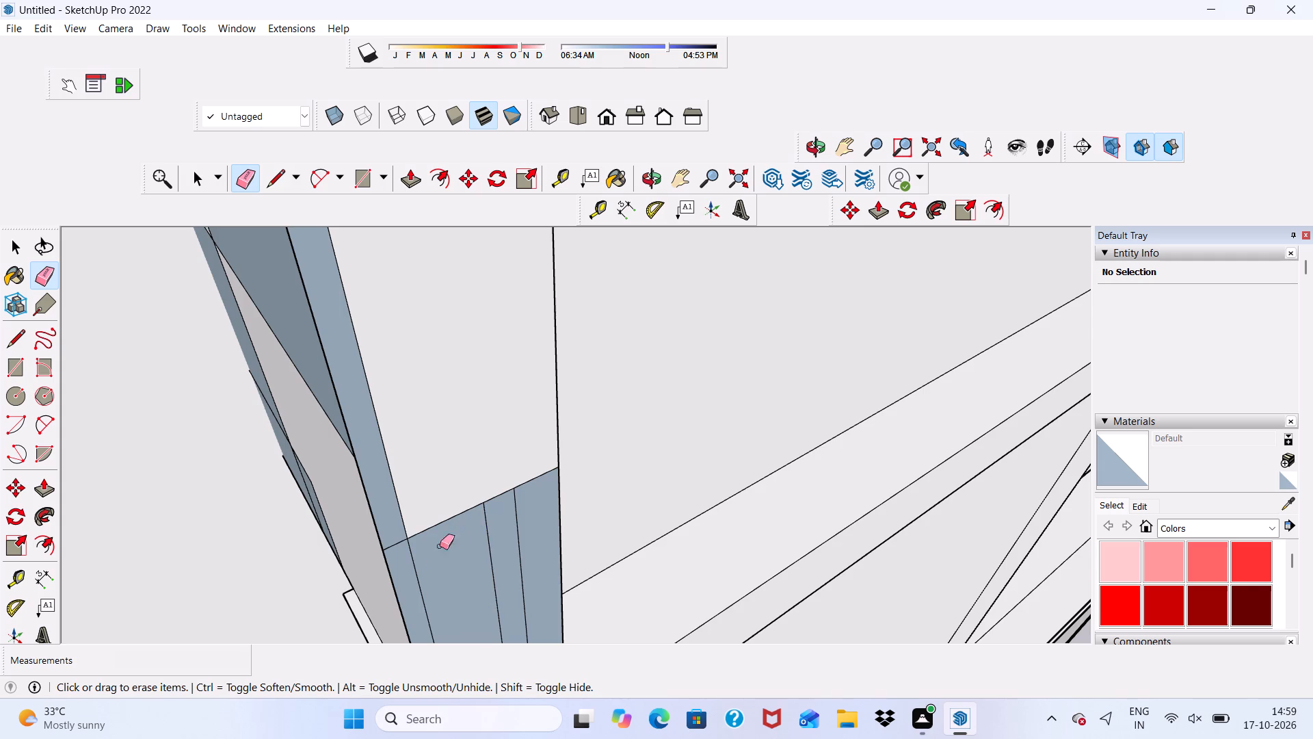
{"action": "scroll", "coordinate": [449, 575], "scroll_direction": "down", "scroll_amount": 4}
{"action": "left_click_drag", "start_coordinate": [510, 538], "coordinate": [472, 564]}
{"action": "left_click_drag", "start_coordinate": [488, 509], "coordinate": [492, 530]}
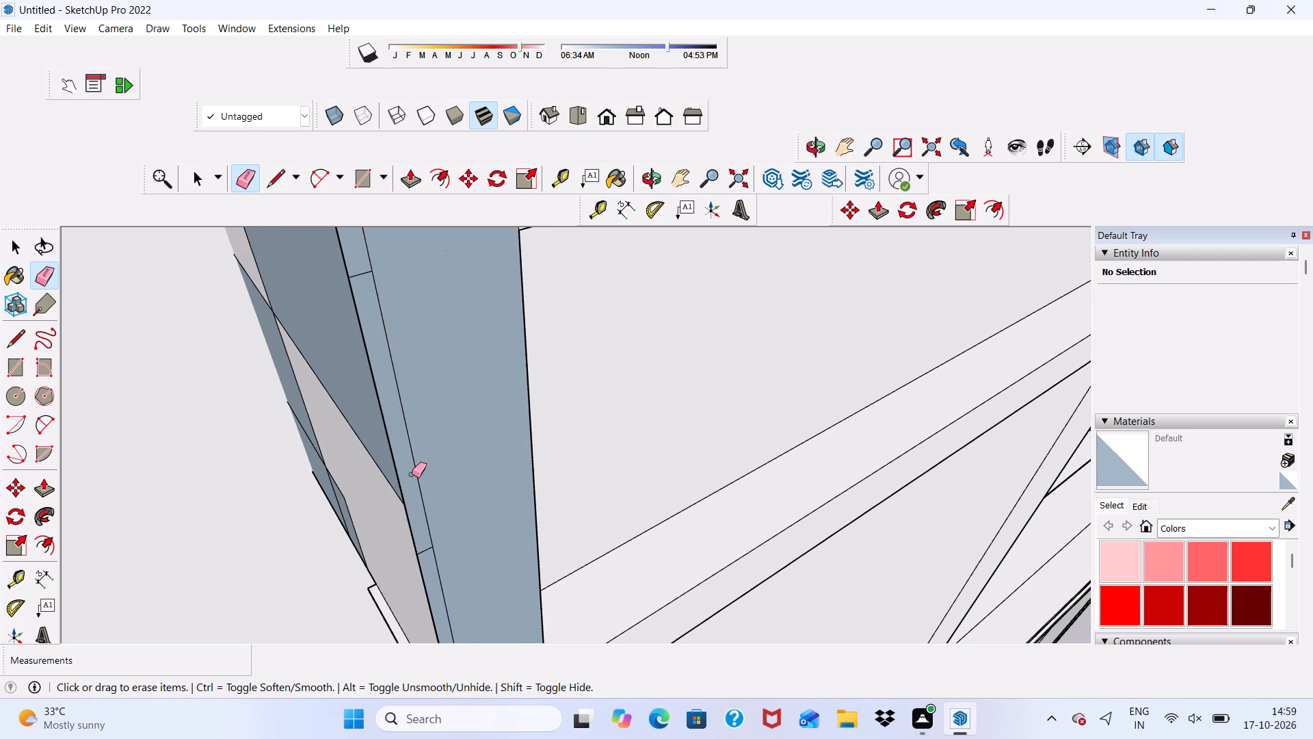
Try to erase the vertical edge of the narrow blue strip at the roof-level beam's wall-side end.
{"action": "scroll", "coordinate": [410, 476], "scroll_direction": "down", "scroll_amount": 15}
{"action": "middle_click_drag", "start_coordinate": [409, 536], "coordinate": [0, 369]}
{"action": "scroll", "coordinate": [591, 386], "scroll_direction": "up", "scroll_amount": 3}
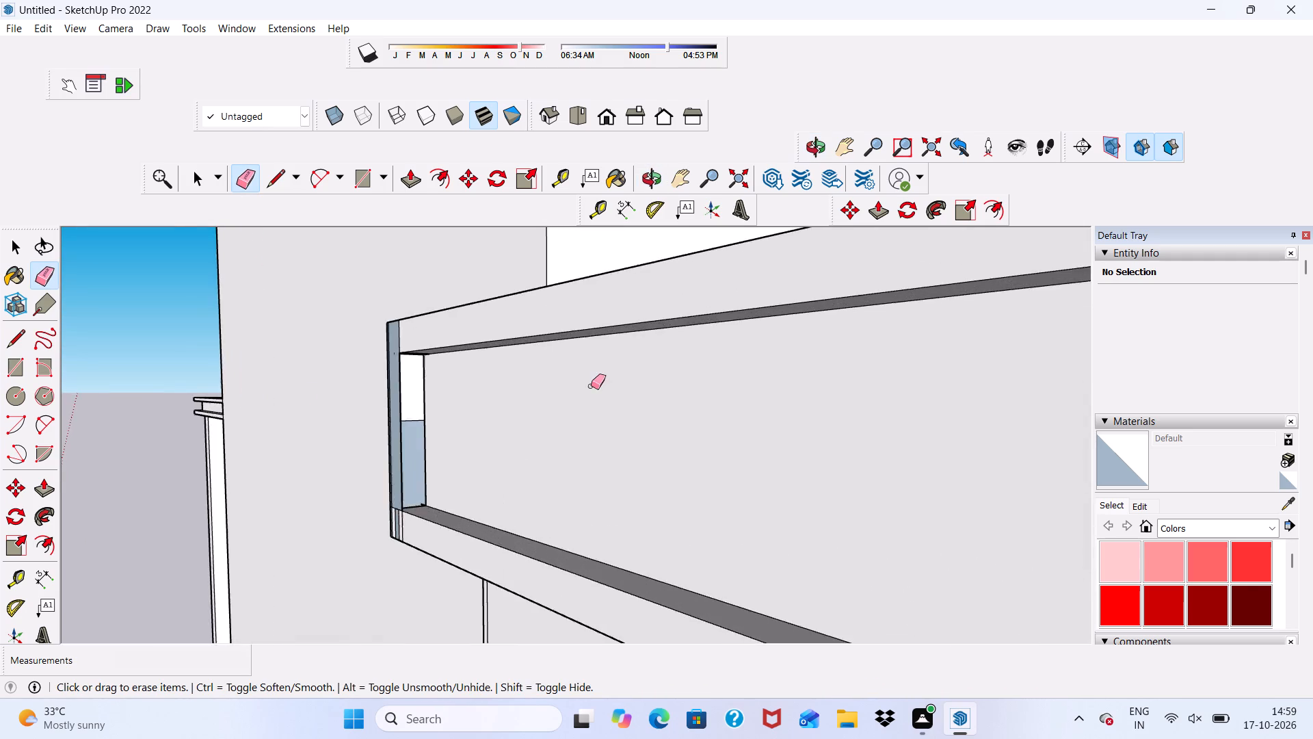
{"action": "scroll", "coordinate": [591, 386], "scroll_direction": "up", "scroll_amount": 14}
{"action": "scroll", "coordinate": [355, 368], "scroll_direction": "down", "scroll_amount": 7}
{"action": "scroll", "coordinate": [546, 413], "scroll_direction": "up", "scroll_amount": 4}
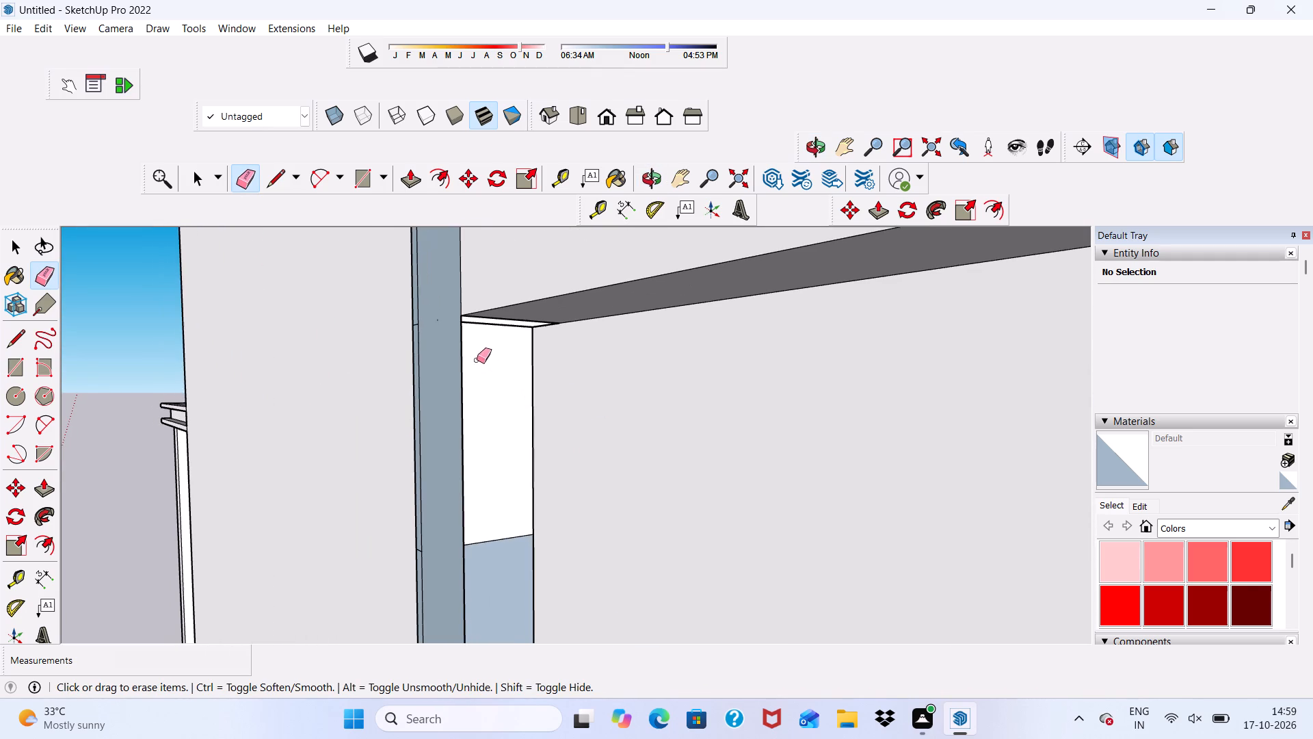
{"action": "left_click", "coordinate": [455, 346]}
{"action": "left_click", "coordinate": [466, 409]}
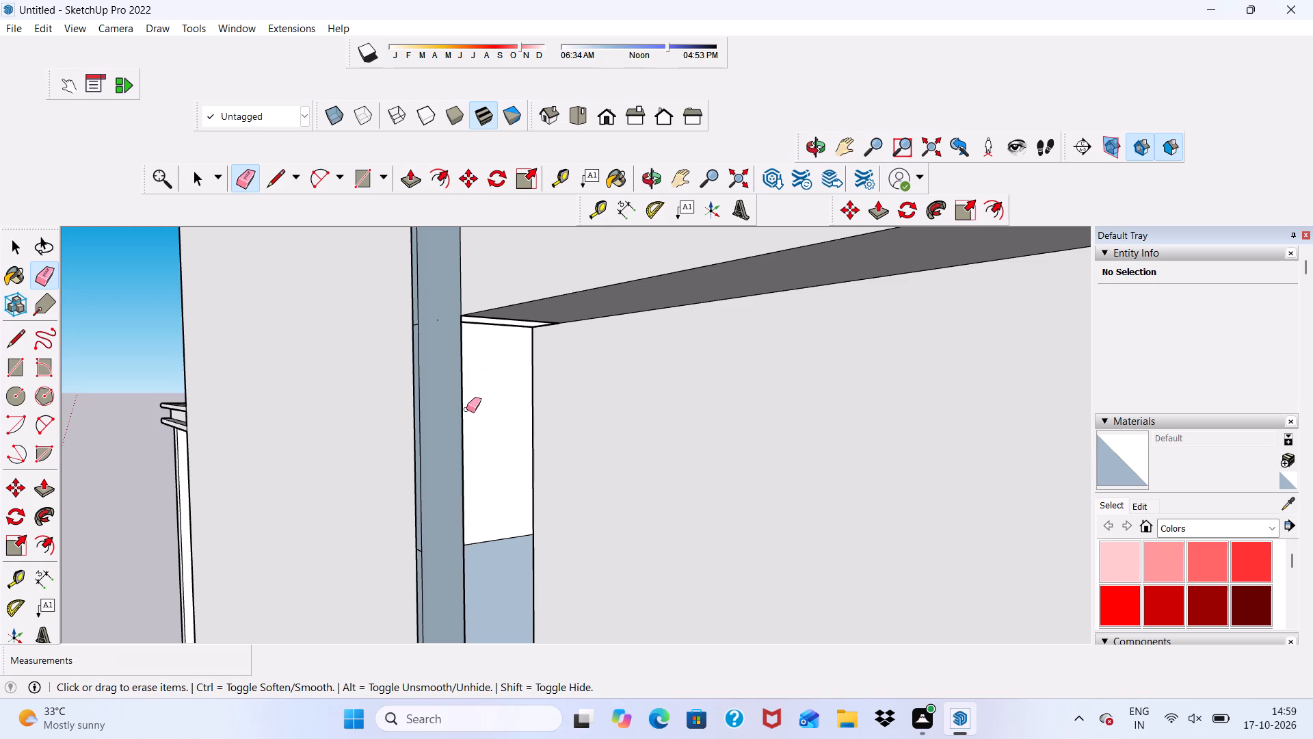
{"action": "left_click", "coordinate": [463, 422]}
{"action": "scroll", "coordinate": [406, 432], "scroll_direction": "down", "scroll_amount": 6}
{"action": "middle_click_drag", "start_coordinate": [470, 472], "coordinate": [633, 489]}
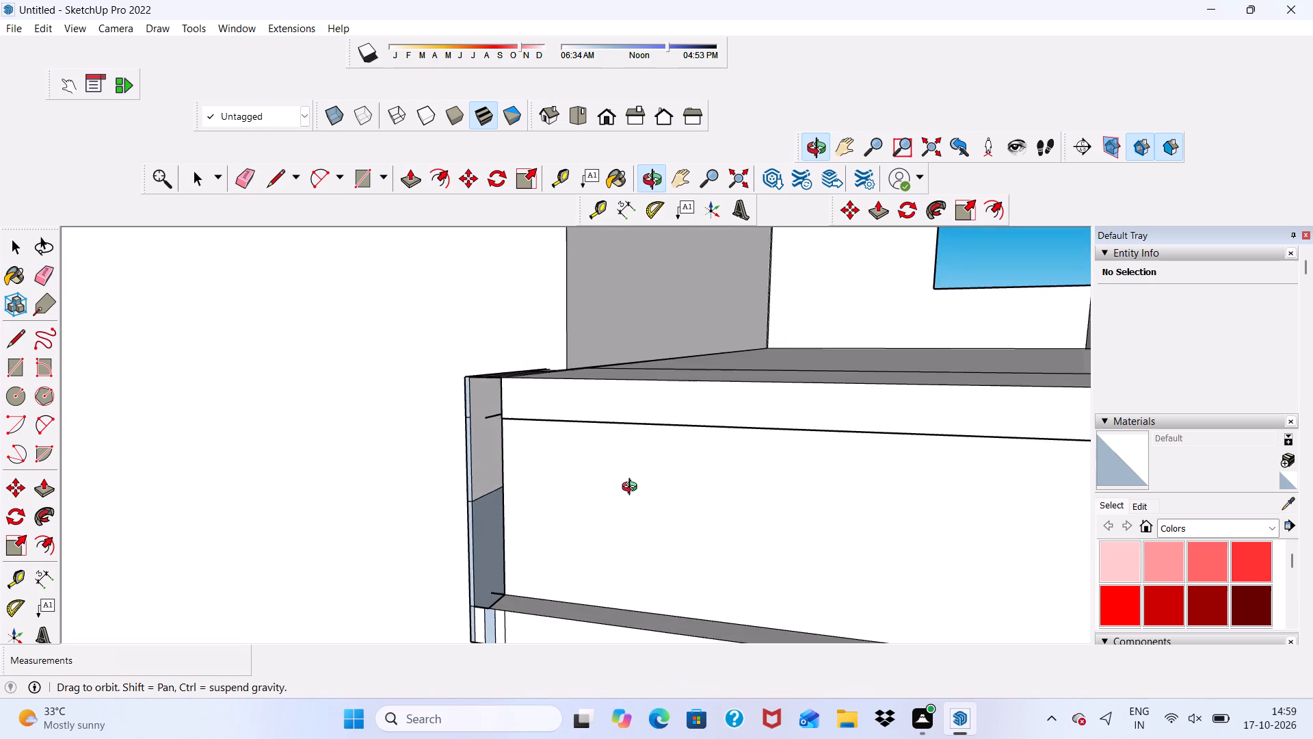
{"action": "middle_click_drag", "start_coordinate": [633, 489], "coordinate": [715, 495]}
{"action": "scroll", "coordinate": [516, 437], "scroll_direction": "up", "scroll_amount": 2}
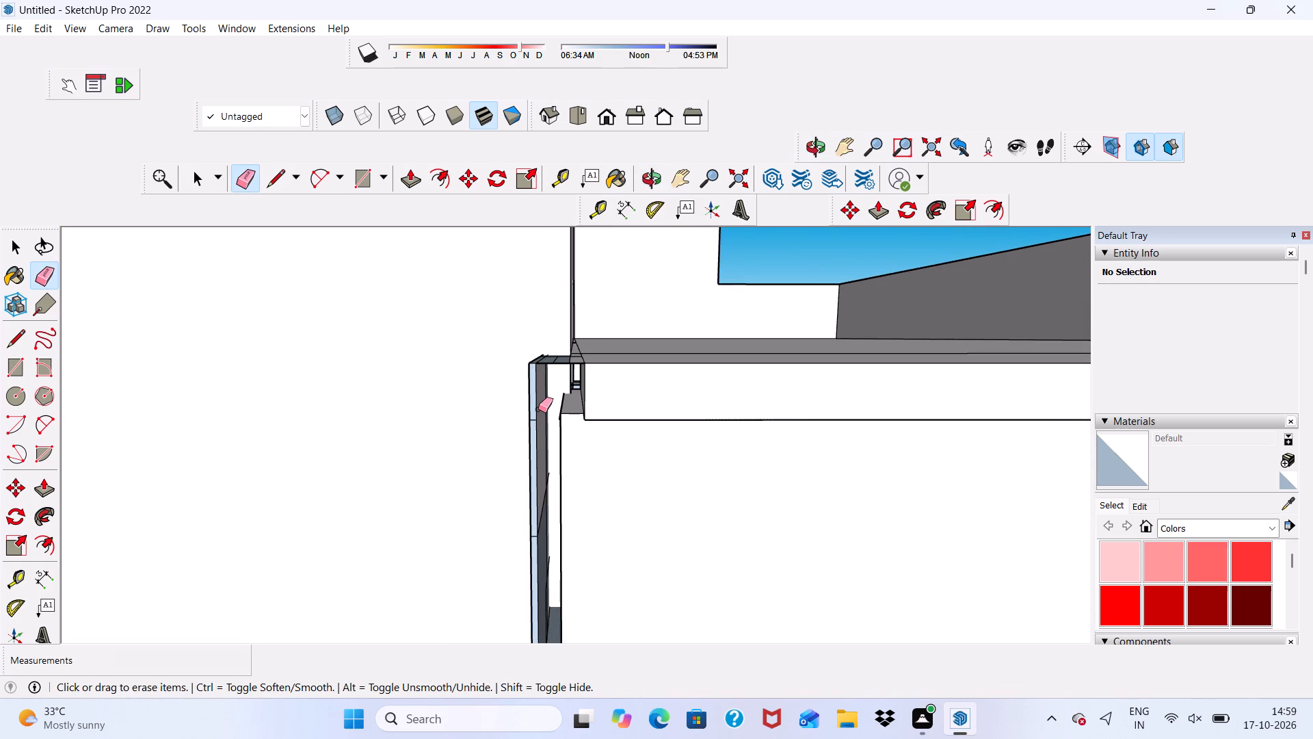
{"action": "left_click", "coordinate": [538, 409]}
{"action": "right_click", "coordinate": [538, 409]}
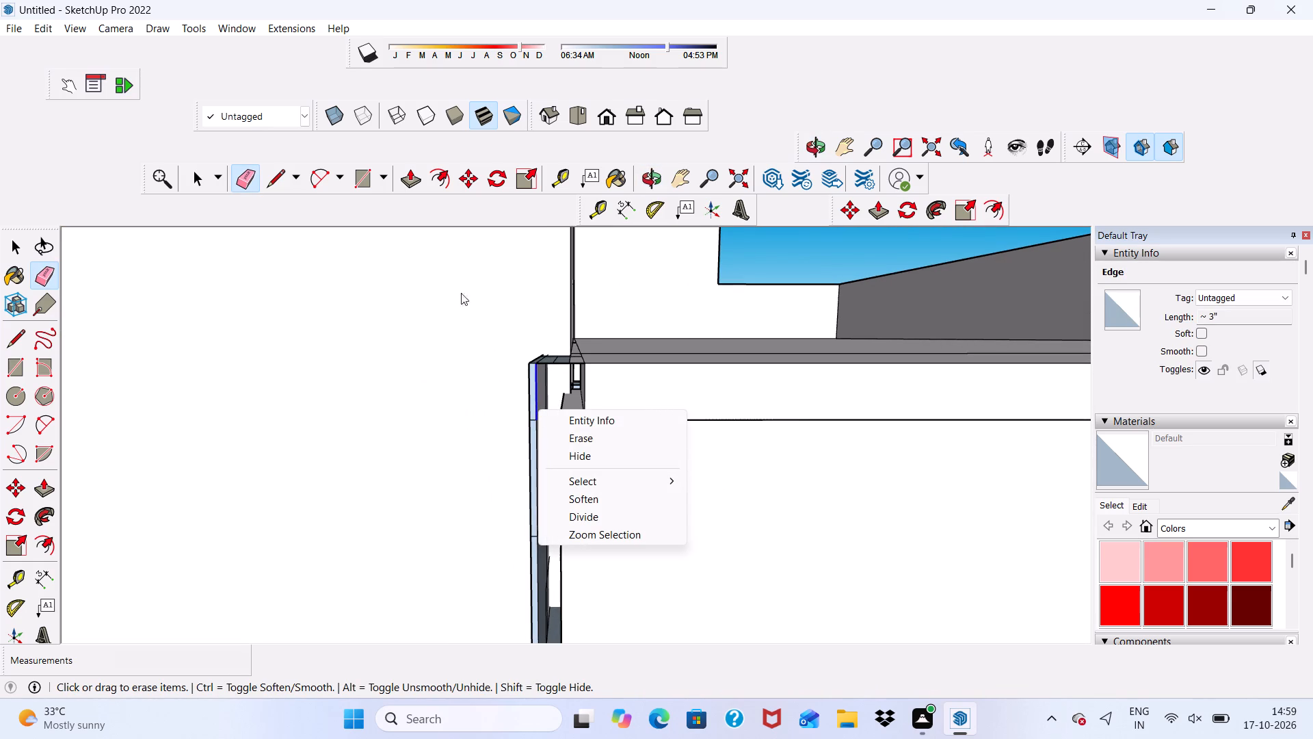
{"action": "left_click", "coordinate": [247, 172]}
Erase the upper part of the thin blue panel projecting past the roof-level beam's end, including its top edges.
{"action": "scroll", "coordinate": [285, 269], "scroll_direction": "down", "scroll_amount": 6}
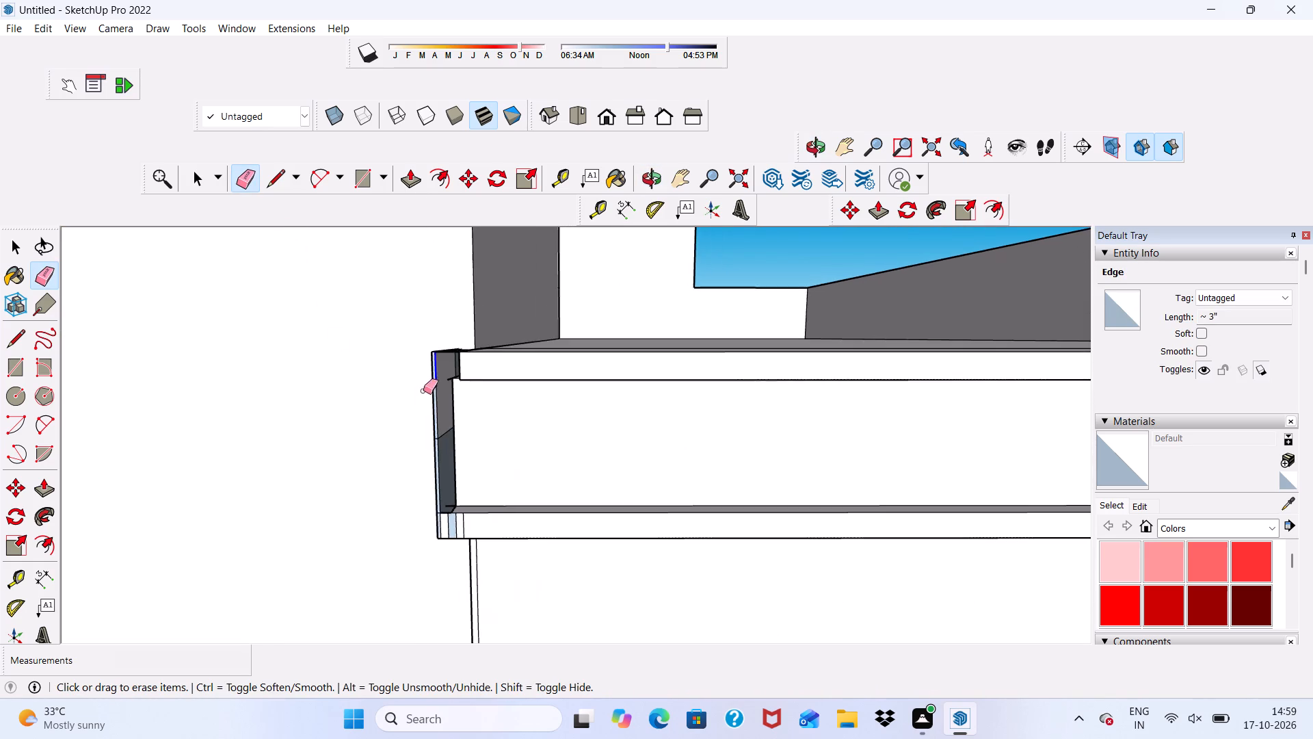
{"action": "scroll", "coordinate": [430, 374], "scroll_direction": "up", "scroll_amount": 7}
{"action": "middle_click_drag", "start_coordinate": [436, 358], "coordinate": [584, 389]}
{"action": "scroll", "coordinate": [553, 355], "scroll_direction": "up", "scroll_amount": 5}
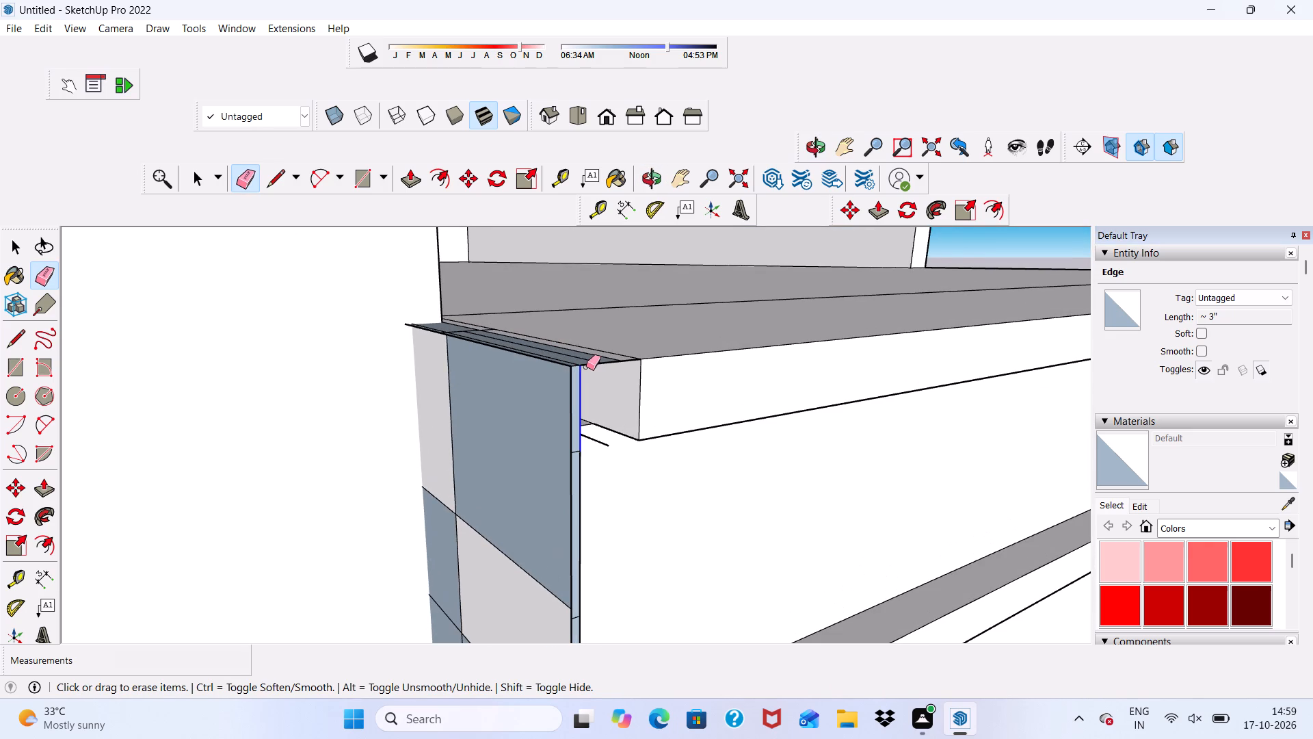
{"action": "left_click", "coordinate": [587, 366]}
{"action": "left_click_drag", "start_coordinate": [592, 363], "coordinate": [602, 360]}
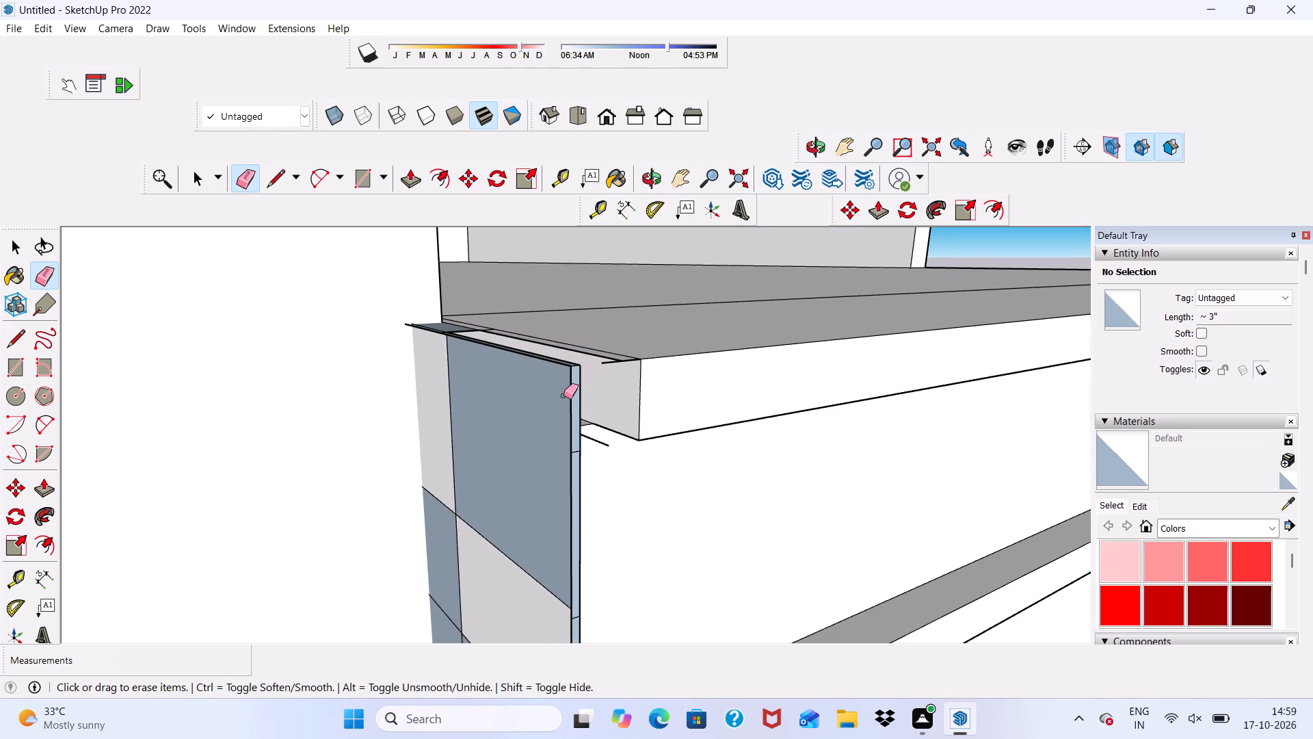
{"action": "left_click_drag", "start_coordinate": [569, 394], "coordinate": [577, 392]}
{"action": "left_click", "coordinate": [577, 386]}
{"action": "left_click", "coordinate": [580, 380]}
{"action": "left_click", "coordinate": [562, 366]}
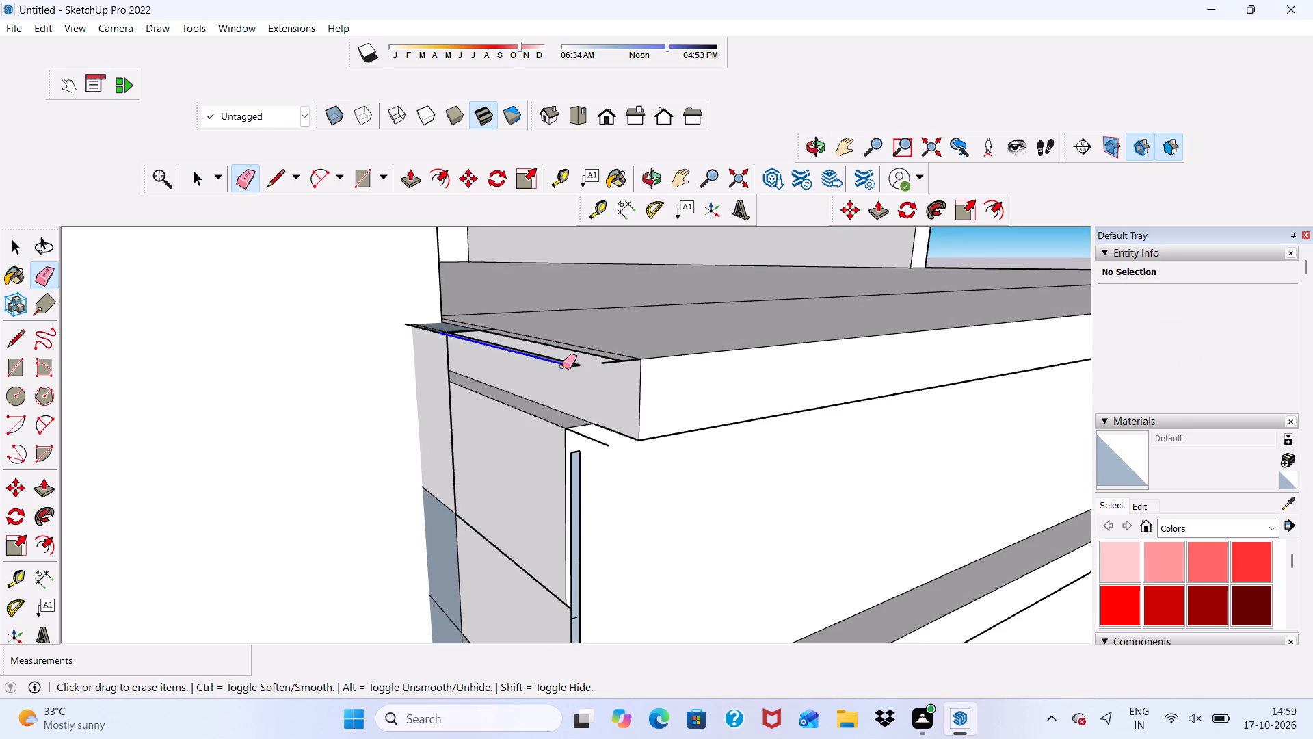
{"action": "left_click_drag", "start_coordinate": [562, 366], "coordinate": [530, 351]}
{"action": "left_click_drag", "start_coordinate": [527, 350], "coordinate": [427, 333]}
{"action": "left_click", "coordinate": [425, 332]}
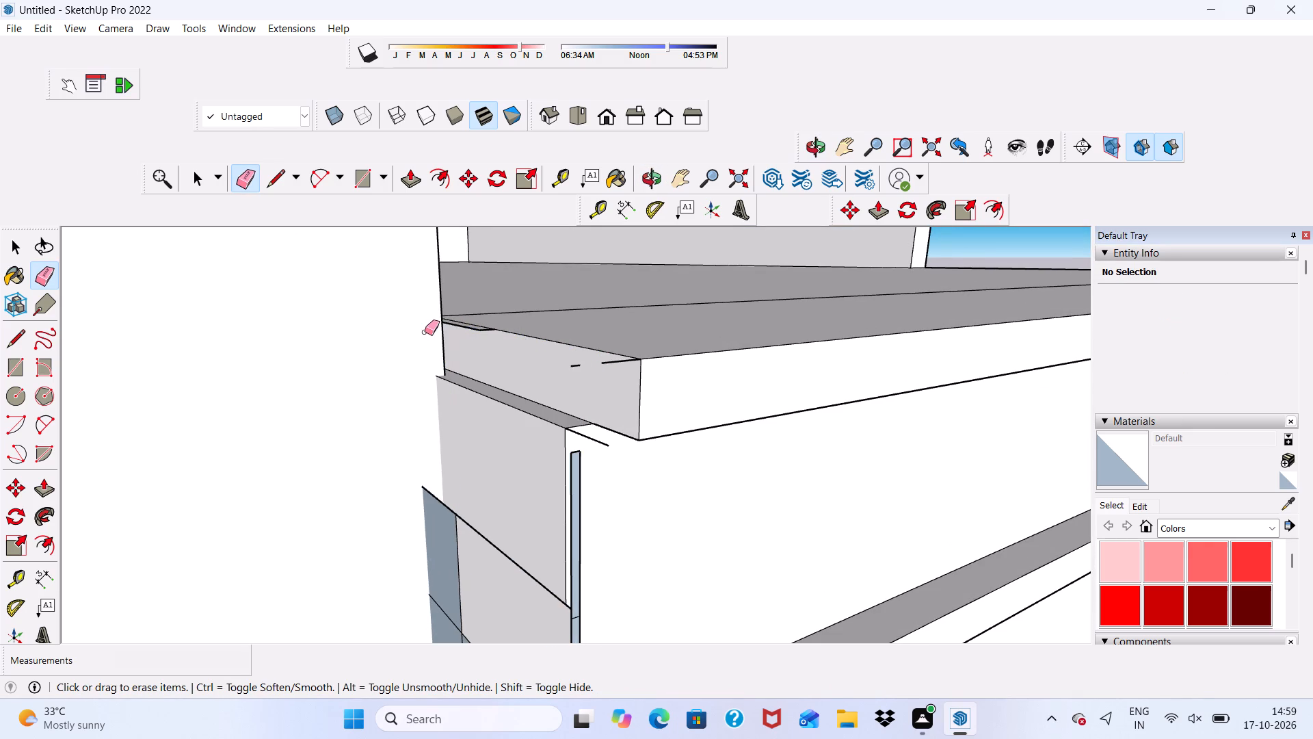
Erase the narrow vertical blue strip and the slanted panel edge left in front of the roof-level beam's end.
{"action": "scroll", "coordinate": [425, 332], "scroll_direction": "down", "scroll_amount": 5}
{"action": "middle_click_drag", "start_coordinate": [561, 423], "coordinate": [408, 391]}
{"action": "scroll", "coordinate": [482, 567], "scroll_direction": "up", "scroll_amount": 12}
{"action": "left_click_drag", "start_coordinate": [402, 491], "coordinate": [384, 537]}
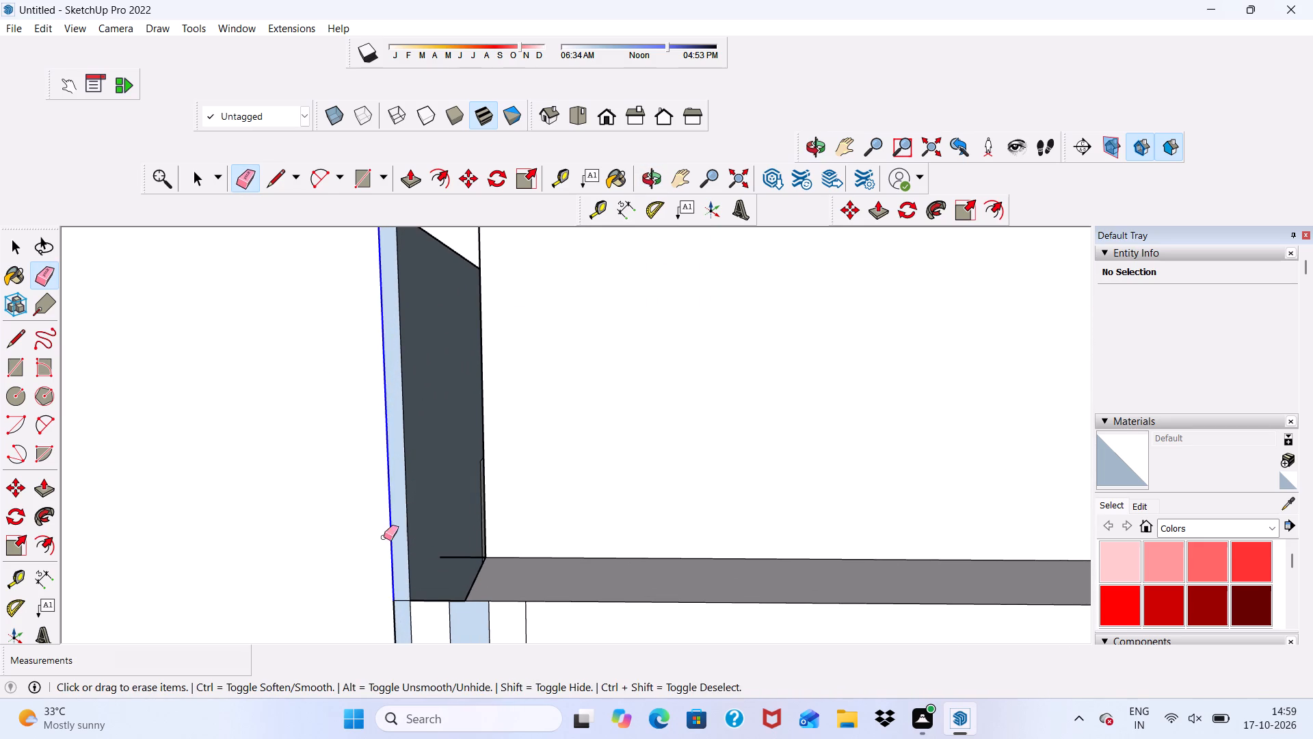
{"action": "left_click_drag", "start_coordinate": [384, 537], "coordinate": [383, 541]}
{"action": "left_click_drag", "start_coordinate": [407, 543], "coordinate": [414, 539]}
{"action": "scroll", "coordinate": [395, 498], "scroll_direction": "down", "scroll_amount": 6}
{"action": "middle_click_drag", "start_coordinate": [410, 503], "coordinate": [691, 526]}
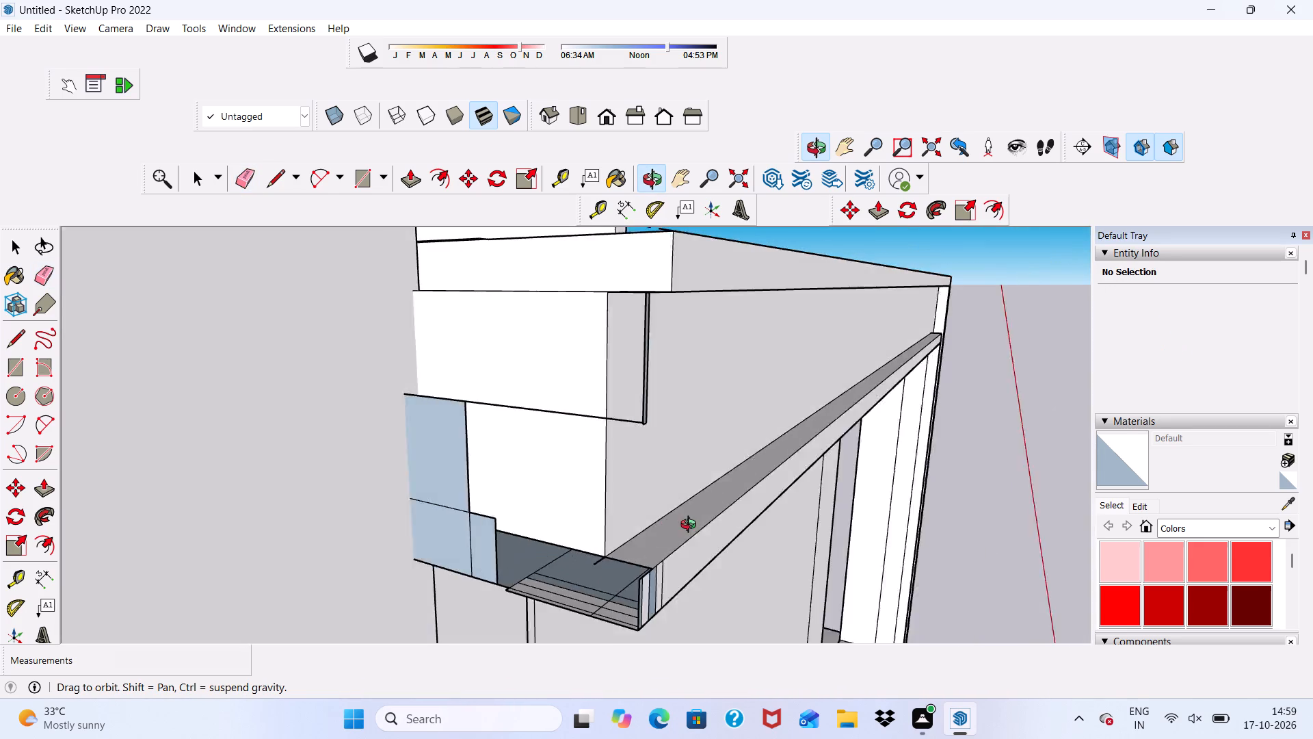
{"action": "middle_click_drag", "start_coordinate": [691, 526], "coordinate": [601, 549]}
{"action": "left_click_drag", "start_coordinate": [556, 365], "coordinate": [555, 365]}
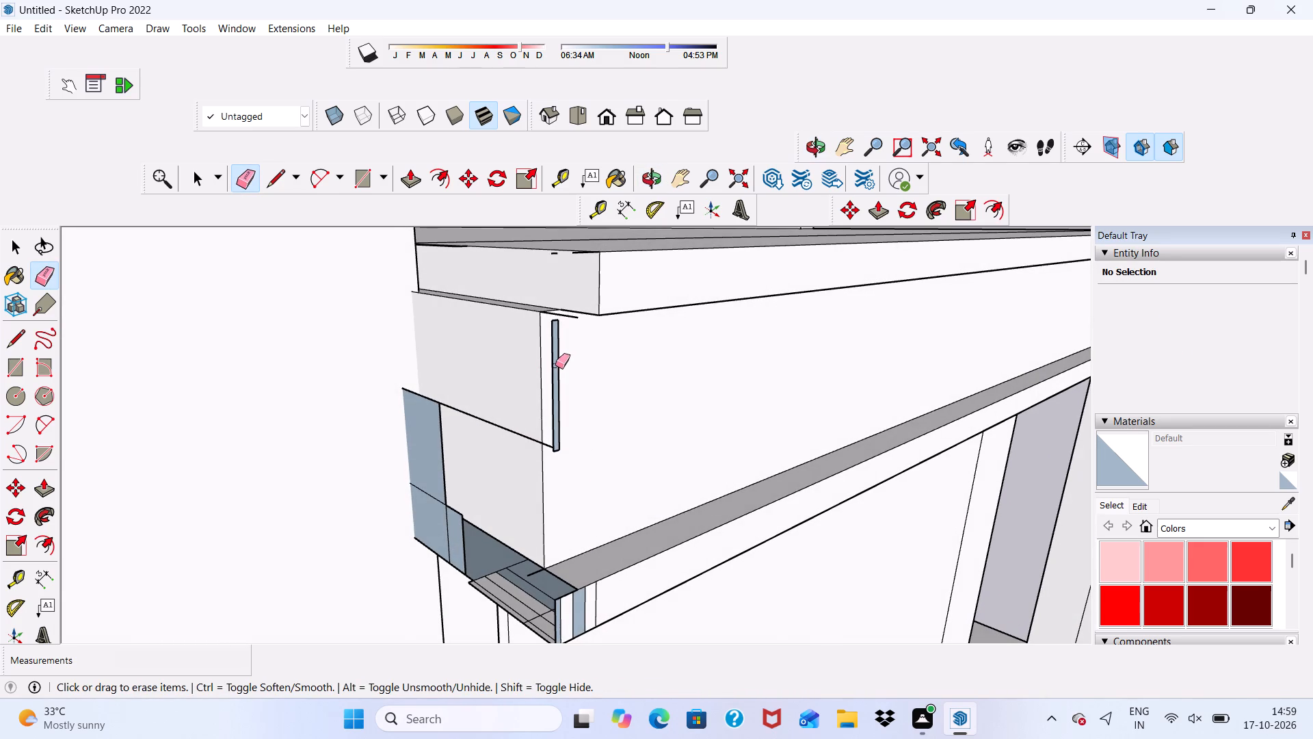
{"action": "left_click_drag", "start_coordinate": [555, 365], "coordinate": [564, 404]}
{"action": "left_click_drag", "start_coordinate": [554, 430], "coordinate": [556, 455]}
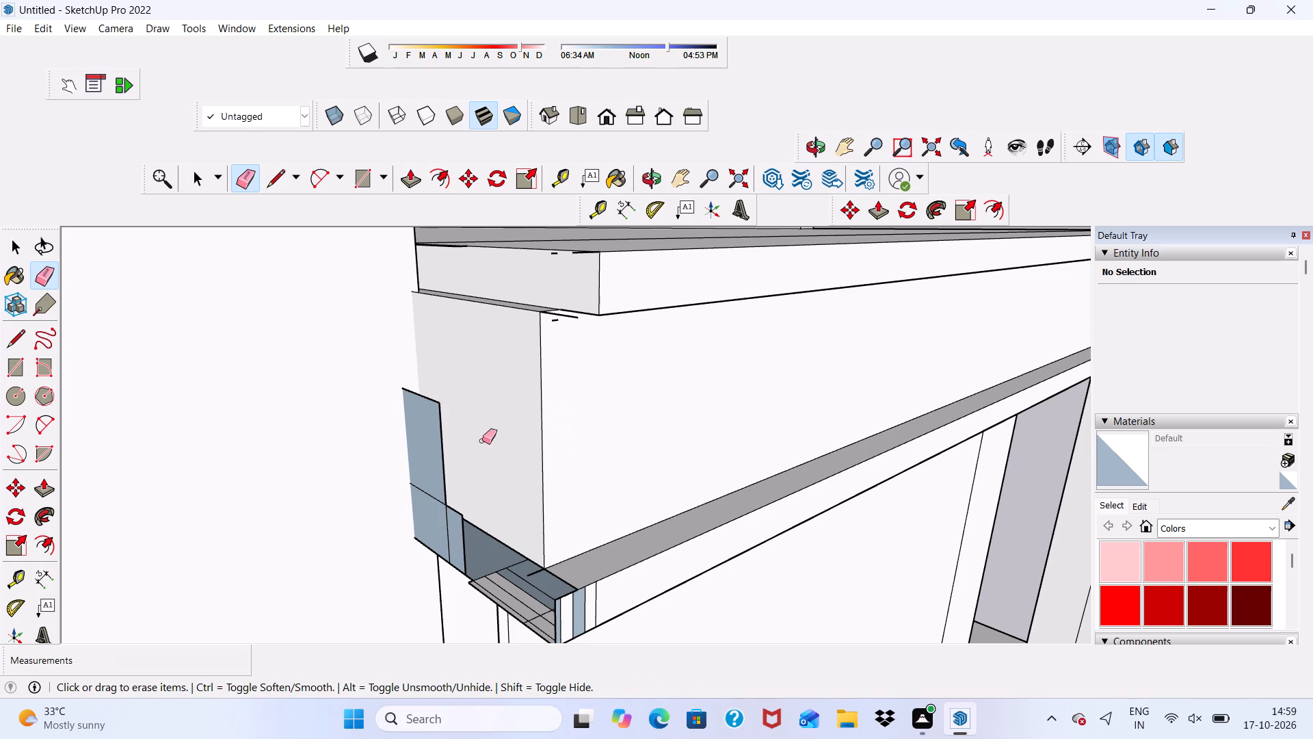
Examine the wall-side ends of the roof-level beam and the balcony beams below for remaining strips and stray faces.
{"action": "middle_click_drag", "start_coordinate": [436, 397], "coordinate": [288, 418]}
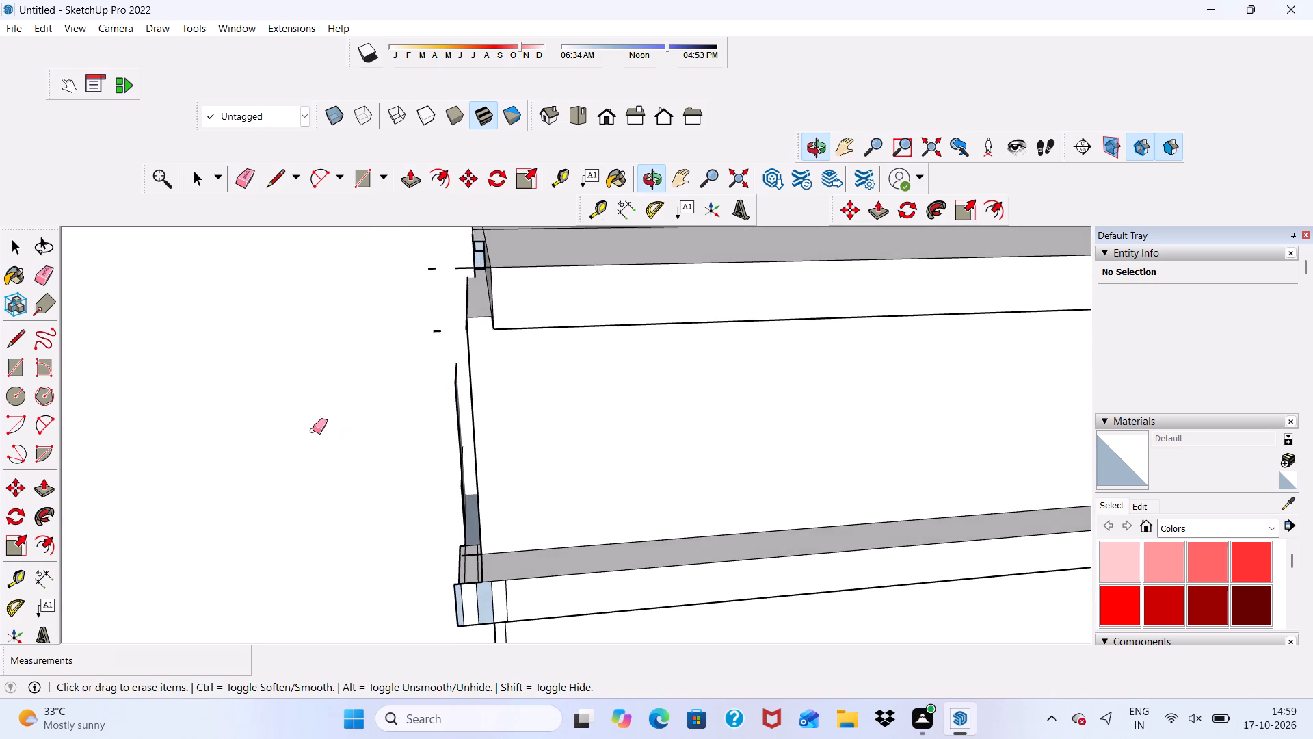
{"action": "scroll", "coordinate": [390, 454], "scroll_direction": "up", "scroll_amount": 4}
{"action": "scroll", "coordinate": [509, 440], "scroll_direction": "down", "scroll_amount": 1}
{"action": "middle_click_drag", "start_coordinate": [511, 441], "coordinate": [499, 203]}
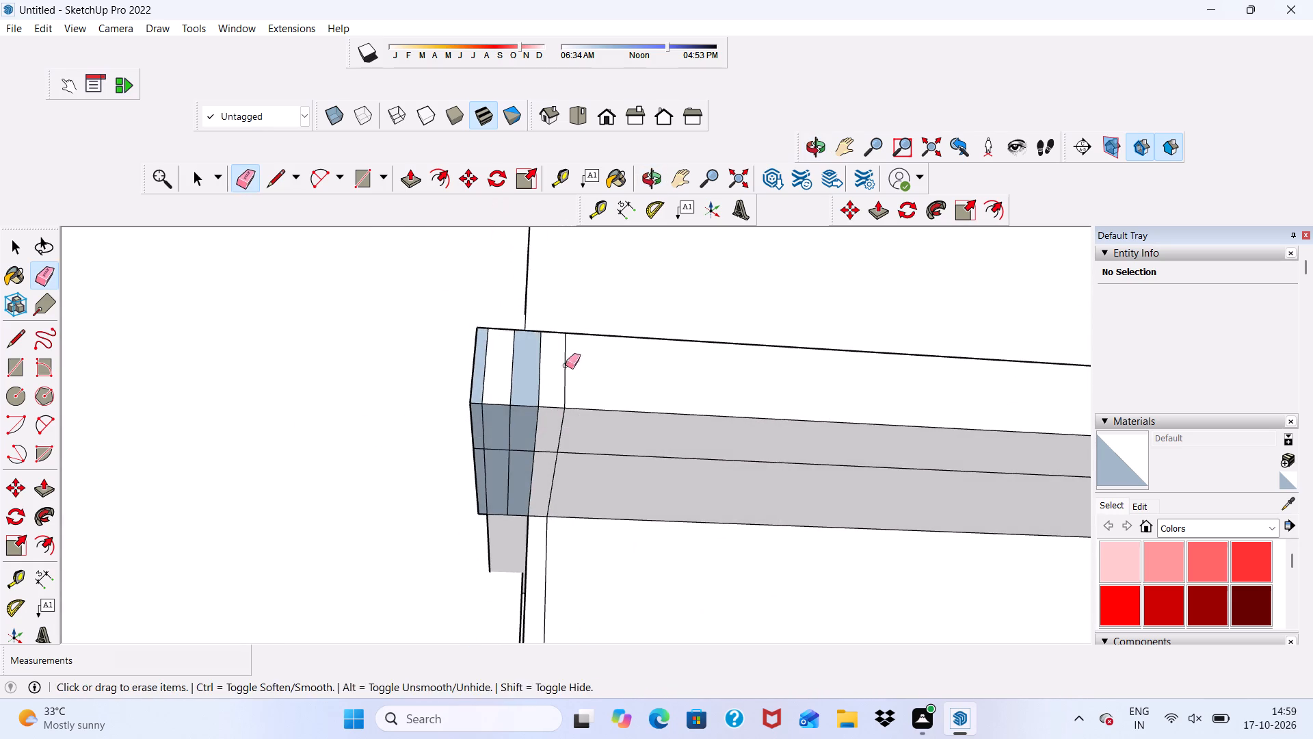
{"action": "middle_click_drag", "start_coordinate": [567, 372], "coordinate": [784, 439]}
{"action": "scroll", "coordinate": [542, 398], "scroll_direction": "down", "scroll_amount": 10}
{"action": "middle_click_drag", "start_coordinate": [695, 400], "coordinate": [708, 491]}
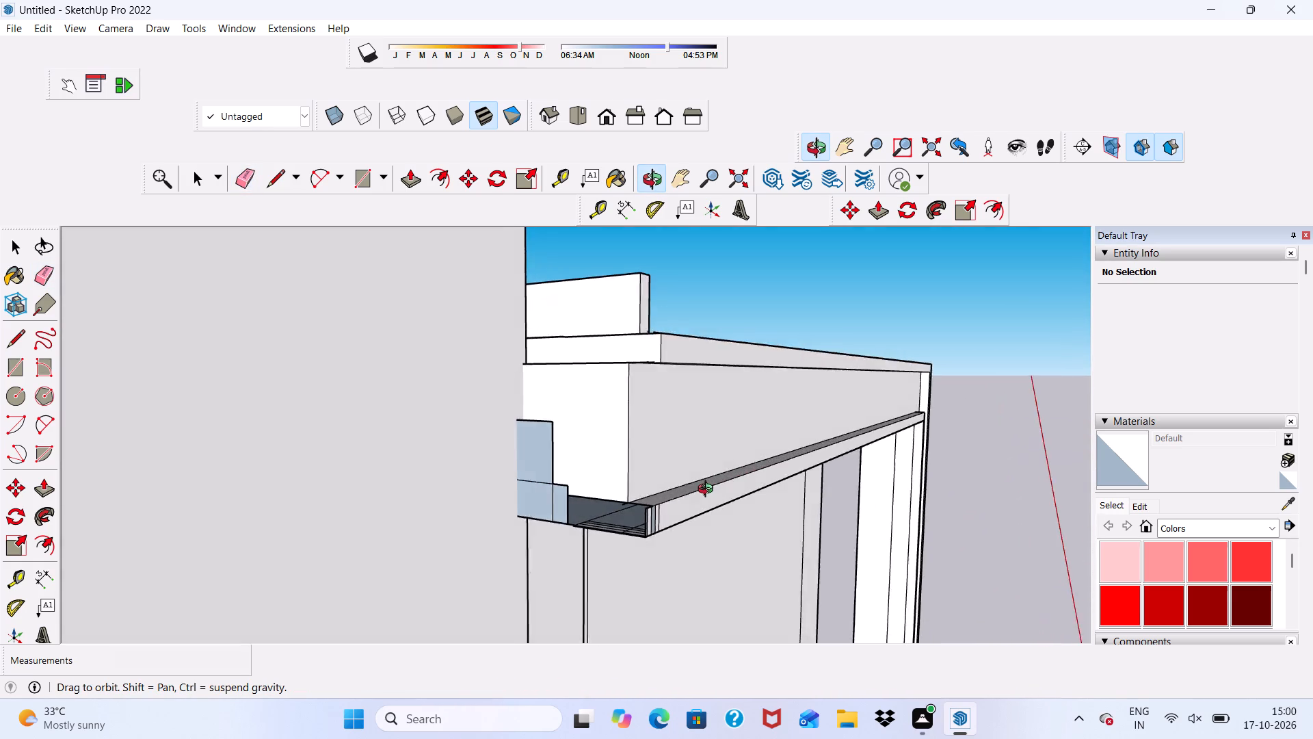
{"action": "middle_click_drag", "start_coordinate": [708, 491], "coordinate": [605, 454]}
{"action": "scroll", "coordinate": [439, 398], "scroll_direction": "up", "scroll_amount": 3}
{"action": "scroll", "coordinate": [454, 398], "scroll_direction": "down", "scroll_amount": 14}
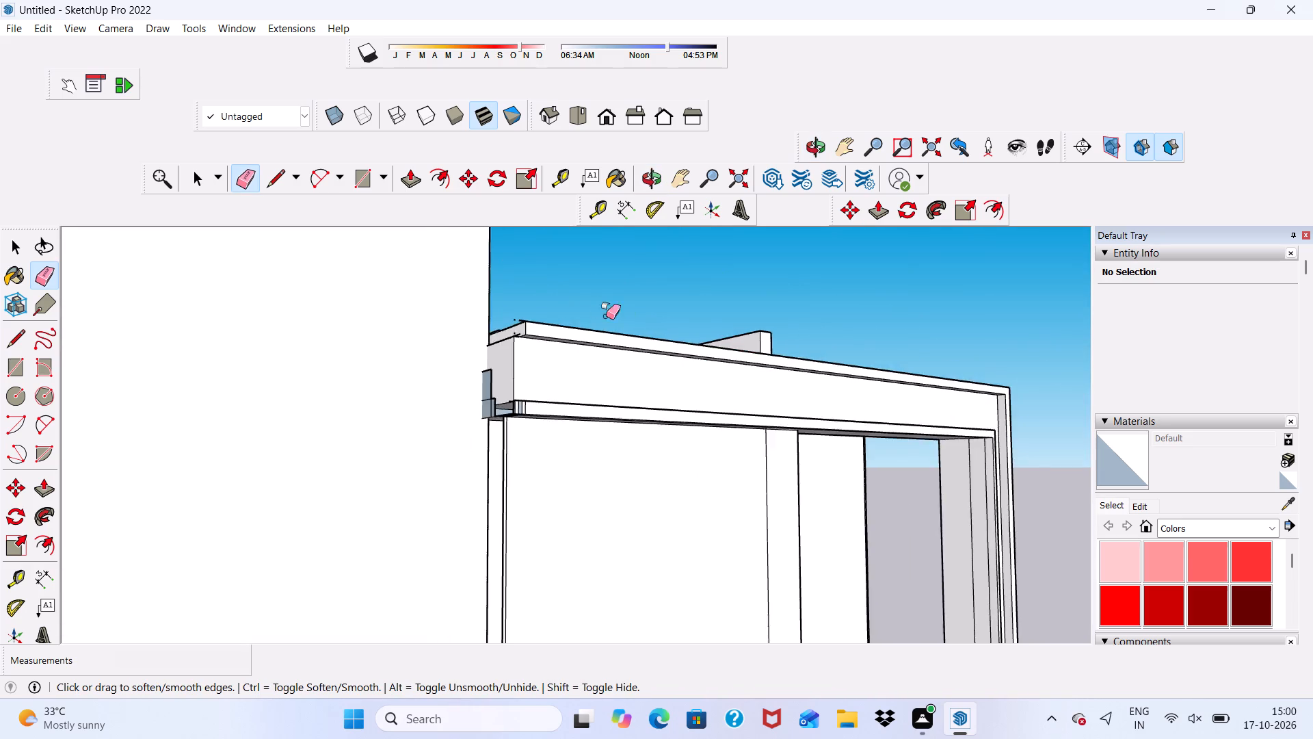
{"action": "scroll", "coordinate": [606, 316], "scroll_direction": "down", "scroll_amount": 11}
{"action": "scroll", "coordinate": [565, 476], "scroll_direction": "up", "scroll_amount": 18}
{"action": "middle_click_drag", "start_coordinate": [531, 463], "coordinate": [581, 445]}
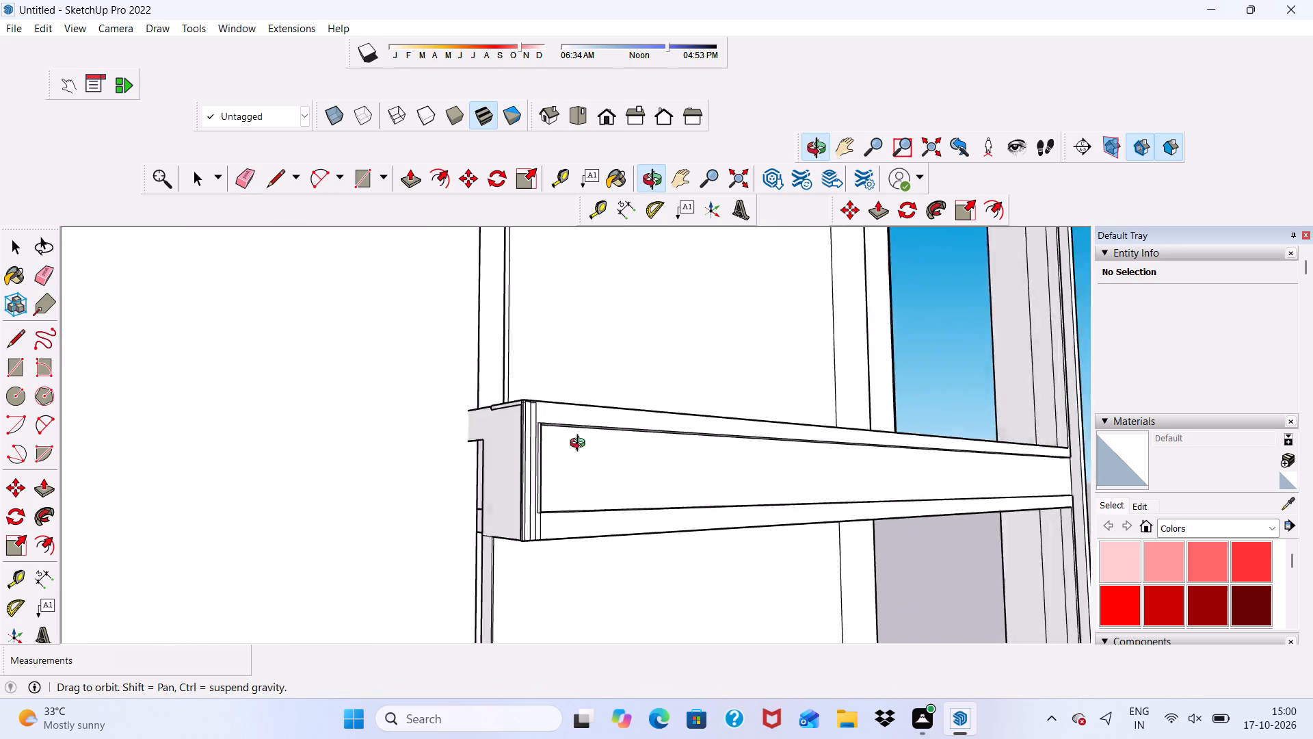
{"action": "middle_click_drag", "start_coordinate": [581, 445], "coordinate": [470, 474]}
{"action": "scroll", "coordinate": [404, 454], "scroll_direction": "up", "scroll_amount": 1}
{"action": "scroll", "coordinate": [342, 420], "scroll_direction": "down", "scroll_amount": 3}
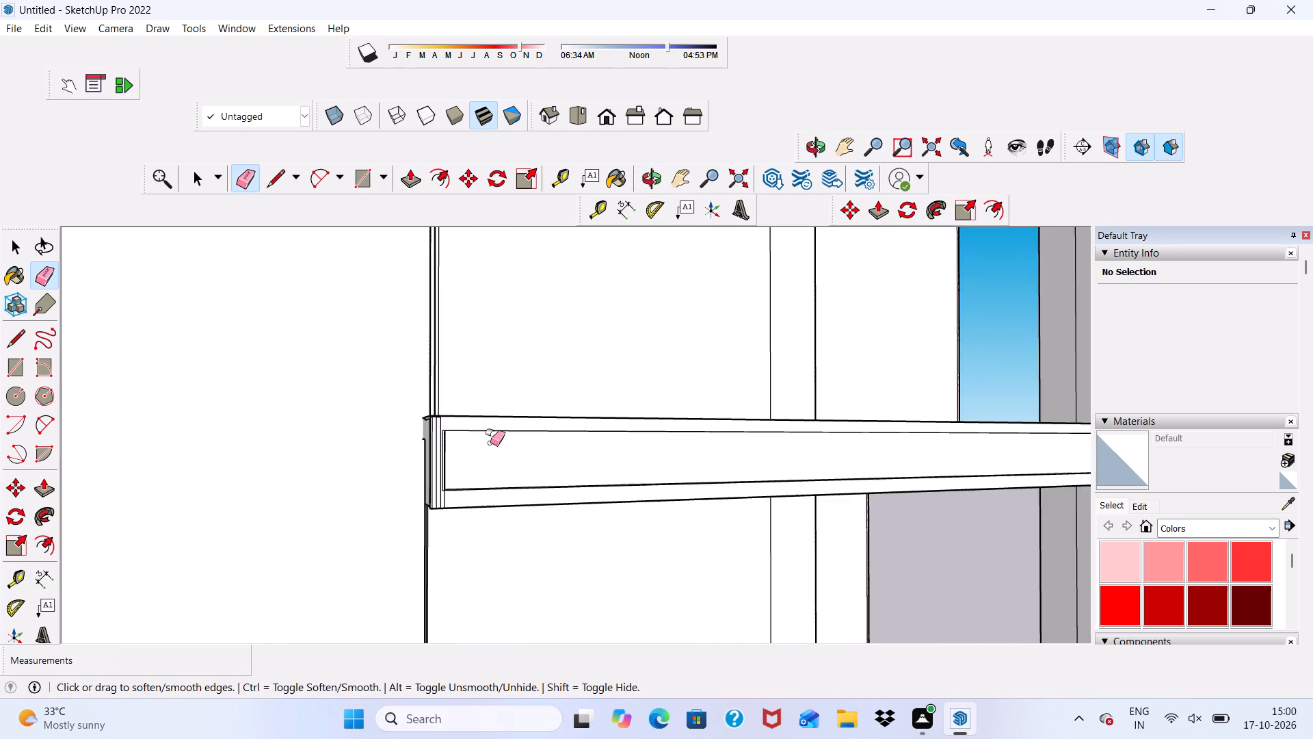
{"action": "scroll", "coordinate": [490, 443], "scroll_direction": "down", "scroll_amount": 6}
{"action": "middle_click_drag", "start_coordinate": [613, 410], "coordinate": [452, 463]}
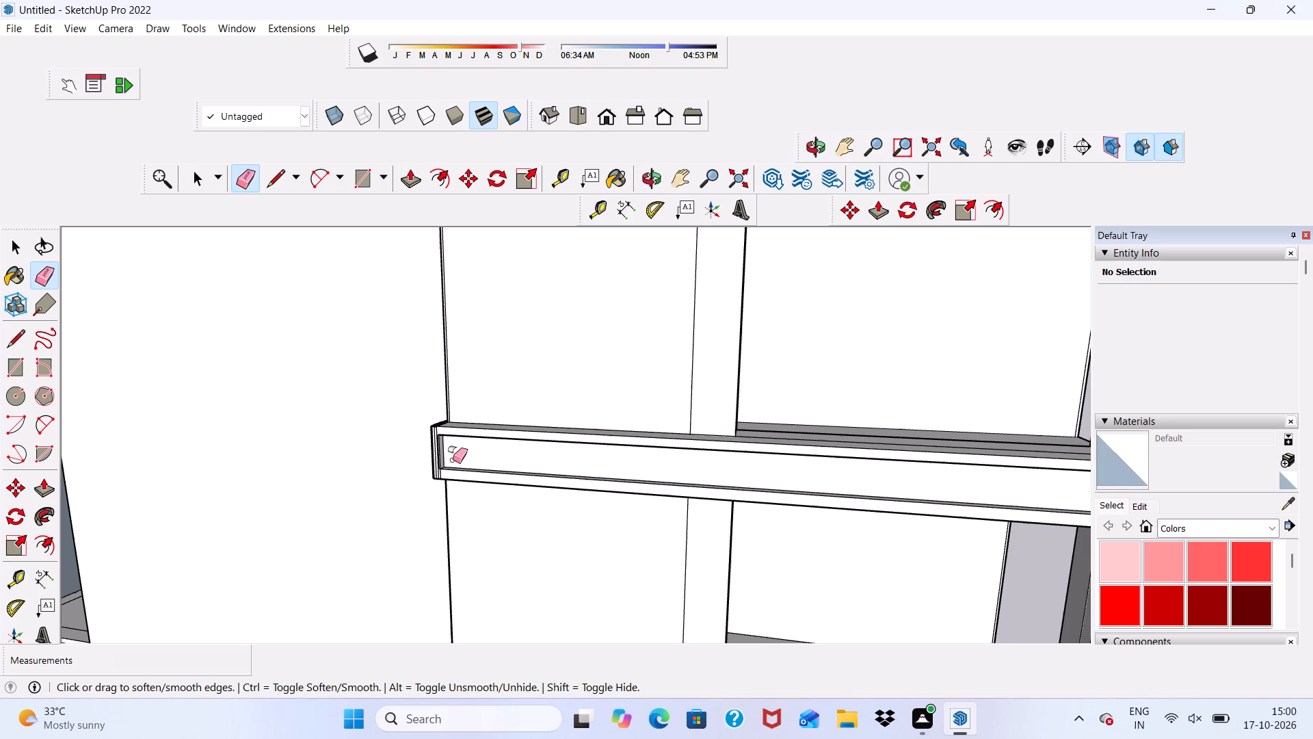
{"action": "scroll", "coordinate": [461, 489], "scroll_direction": "down", "scroll_amount": 8}
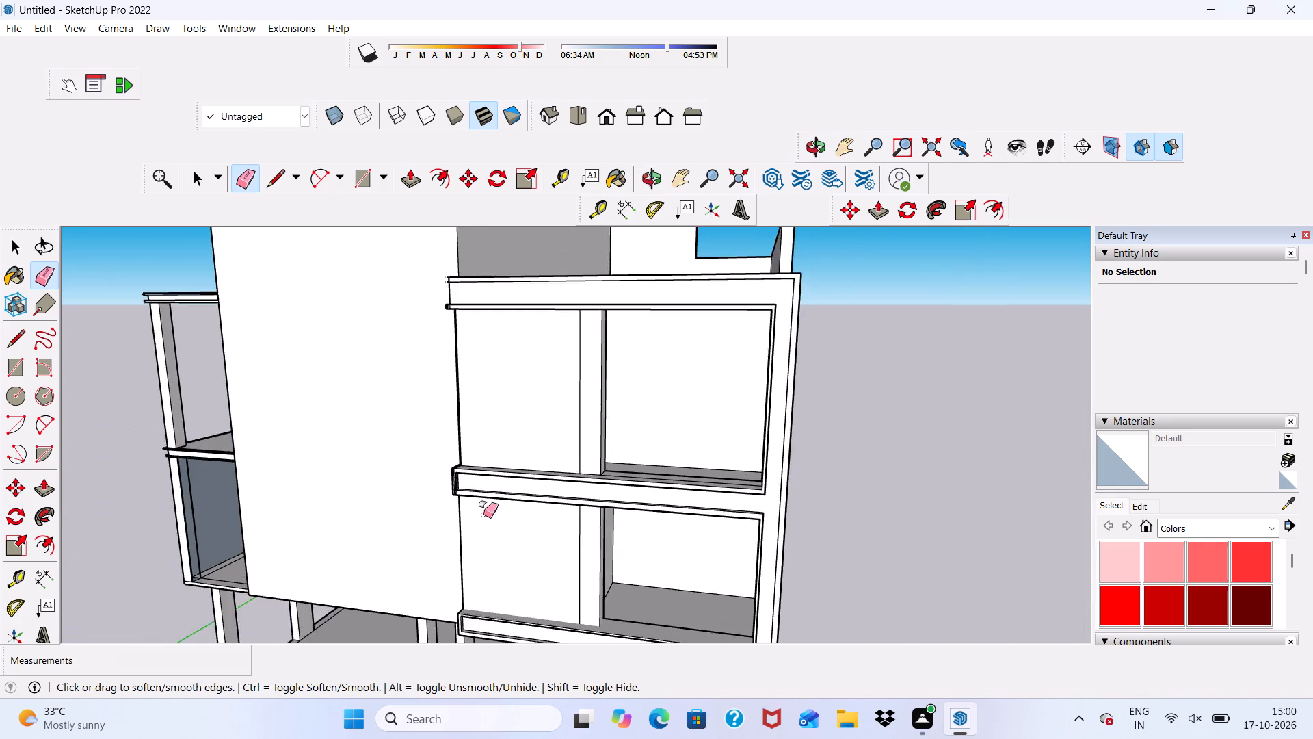
{"action": "scroll", "coordinate": [483, 515], "scroll_direction": "down", "scroll_amount": 5}
{"action": "scroll", "coordinate": [484, 485], "scroll_direction": "up", "scroll_amount": 5}
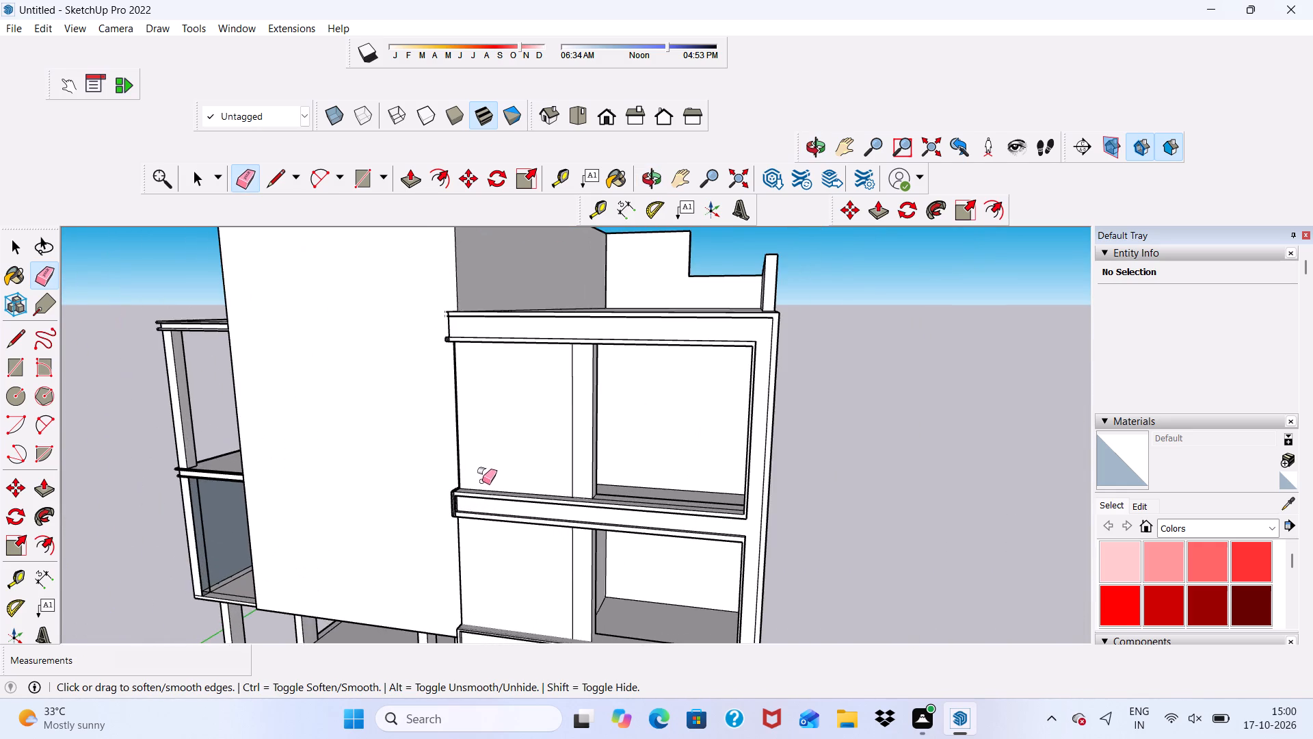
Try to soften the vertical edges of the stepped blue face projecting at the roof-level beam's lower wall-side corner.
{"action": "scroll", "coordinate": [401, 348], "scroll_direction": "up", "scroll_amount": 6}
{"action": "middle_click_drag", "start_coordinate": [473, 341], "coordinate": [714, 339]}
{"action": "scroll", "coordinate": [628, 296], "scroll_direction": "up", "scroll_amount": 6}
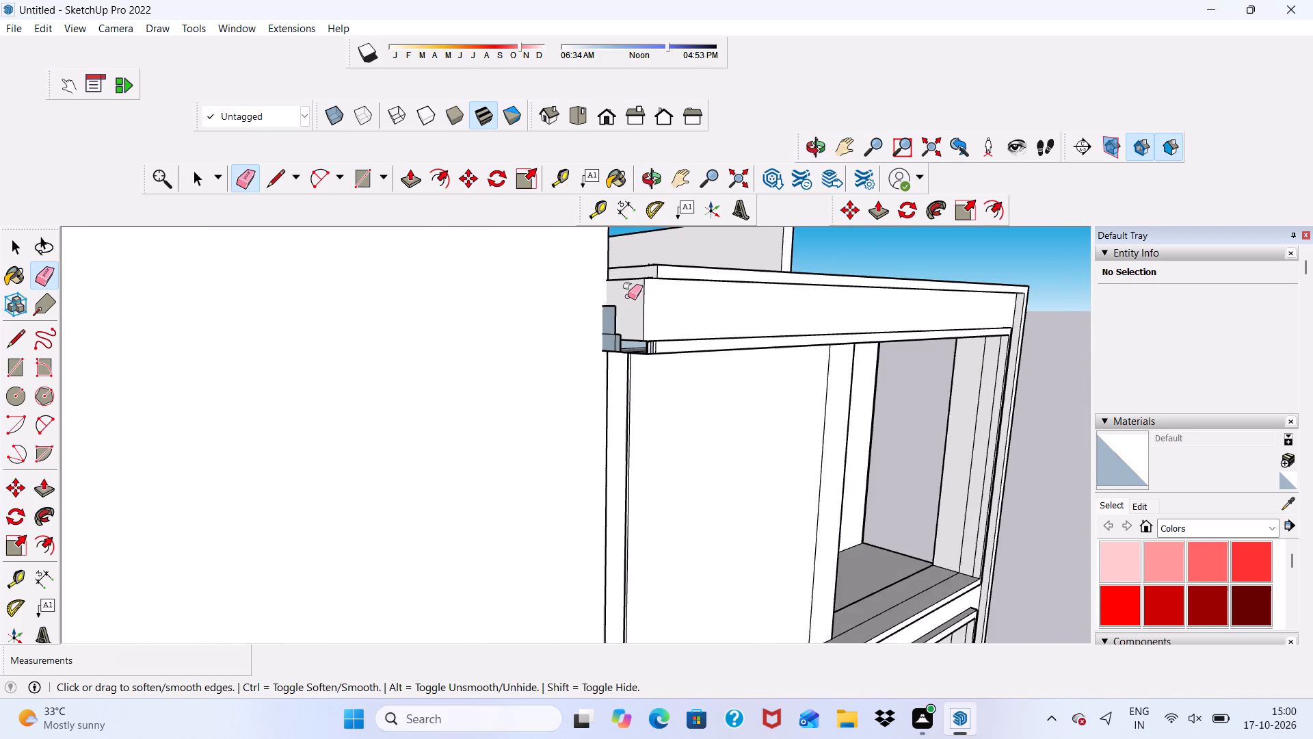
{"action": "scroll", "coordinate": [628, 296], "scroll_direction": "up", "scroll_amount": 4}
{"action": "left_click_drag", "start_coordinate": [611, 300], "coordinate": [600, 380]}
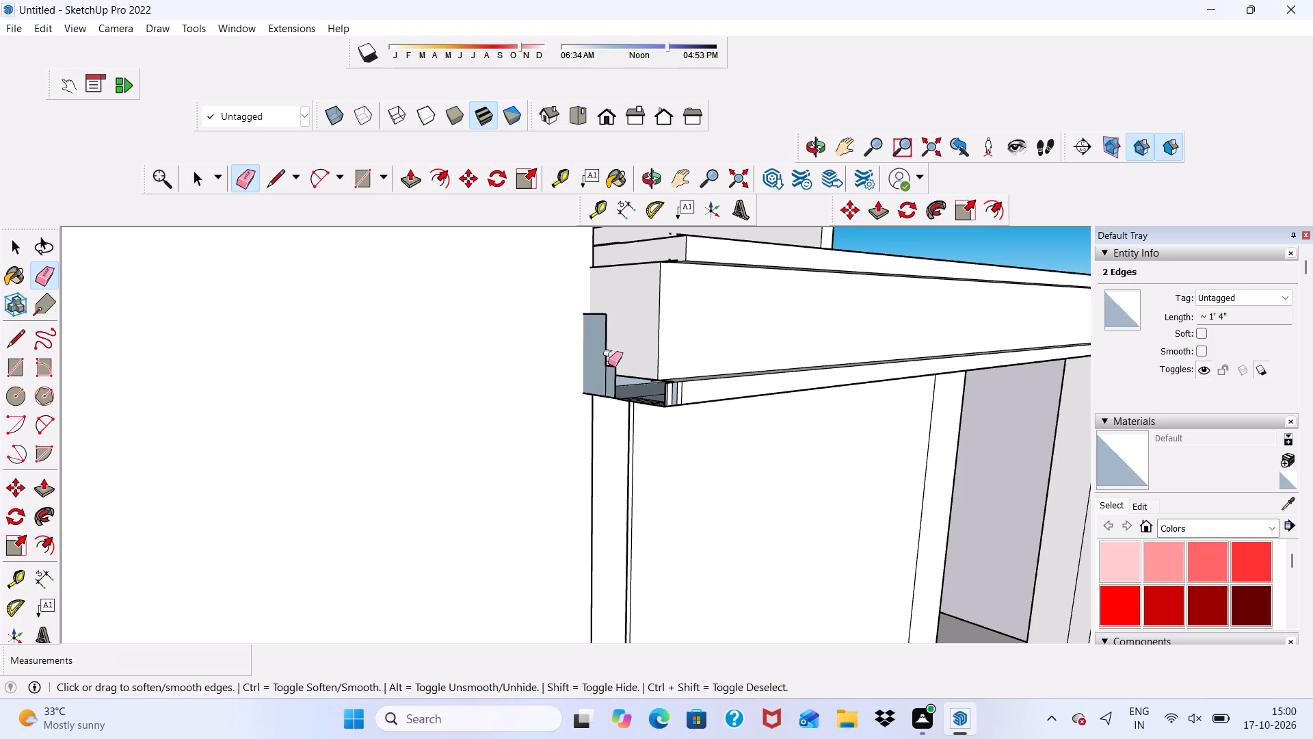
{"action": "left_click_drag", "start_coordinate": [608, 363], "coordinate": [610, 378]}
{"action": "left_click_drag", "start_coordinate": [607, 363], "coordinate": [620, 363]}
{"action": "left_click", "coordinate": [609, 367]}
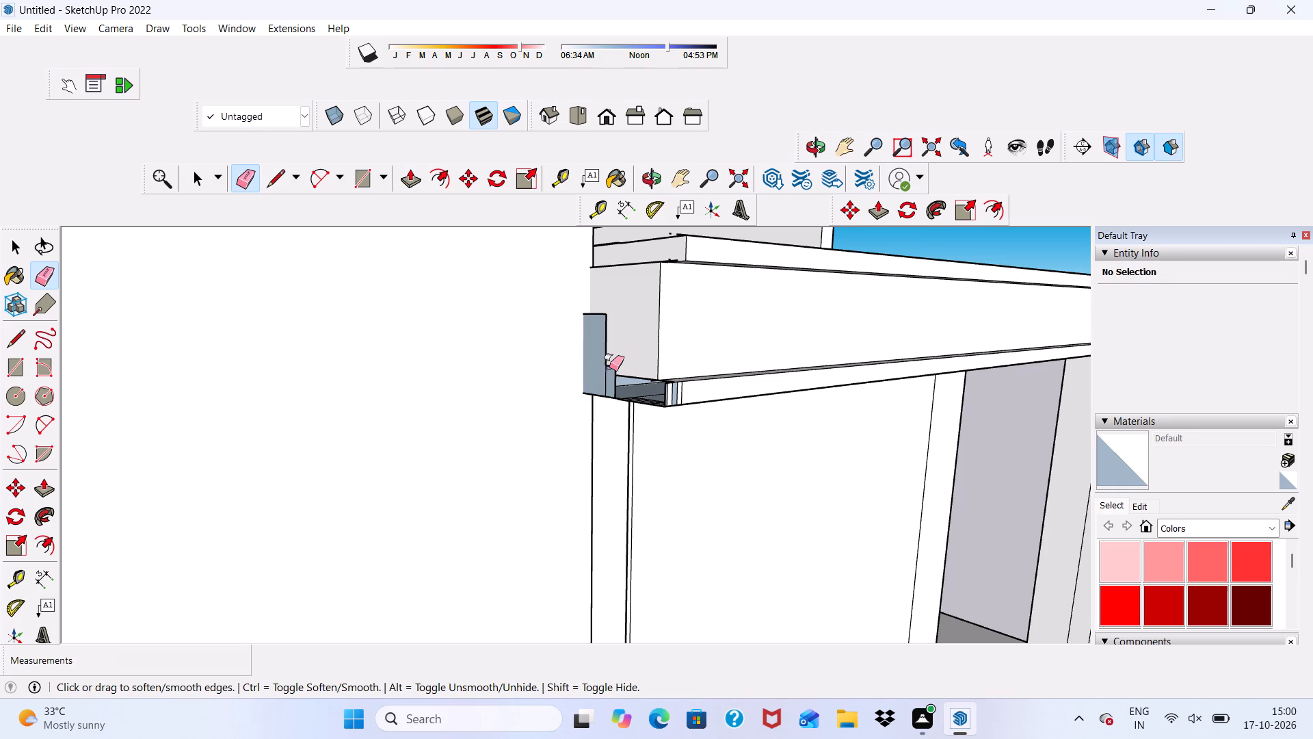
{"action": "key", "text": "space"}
Erase the stepped blue face and its leftover vertical edge at the roof-level beam's lower wall-side corner.
{"action": "left_click", "coordinate": [244, 177]}
{"action": "scroll", "coordinate": [511, 326], "scroll_direction": "up", "scroll_amount": 4}
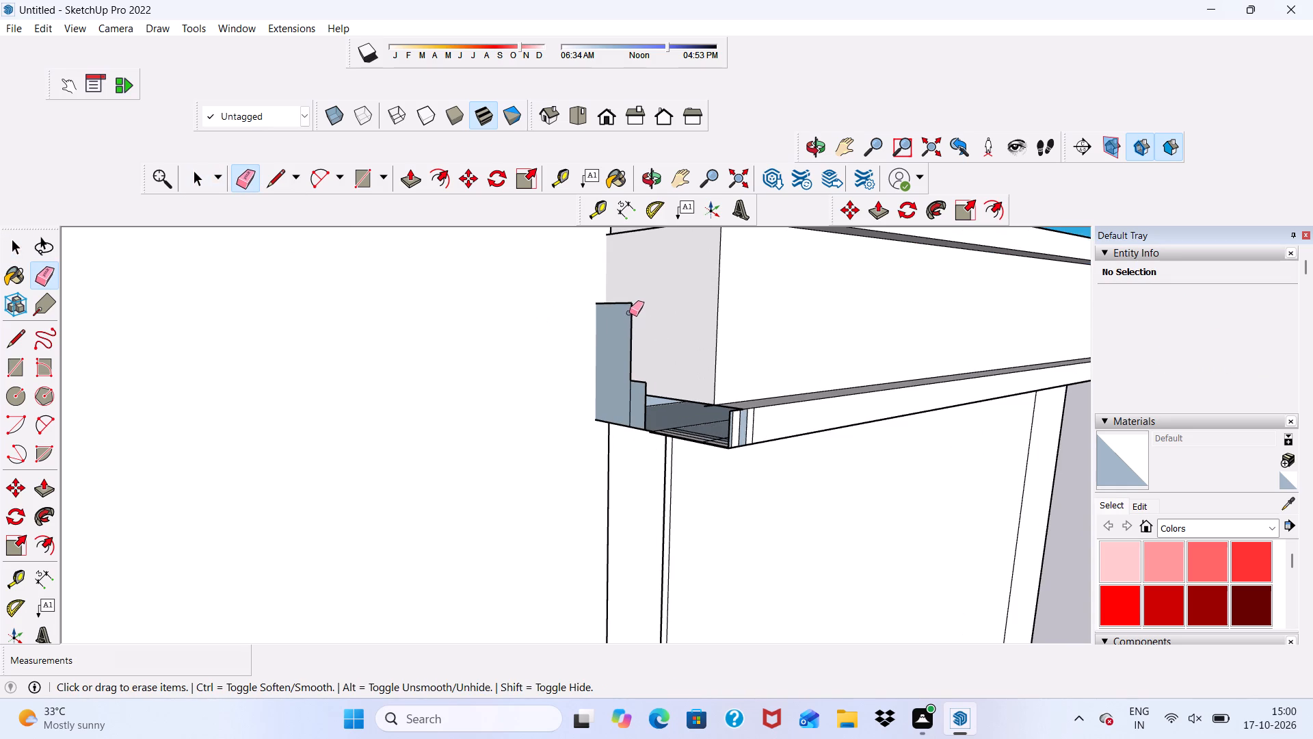
{"action": "left_click_drag", "start_coordinate": [629, 313], "coordinate": [633, 324]}
{"action": "left_click", "coordinate": [621, 303]}
{"action": "left_click", "coordinate": [622, 380]}
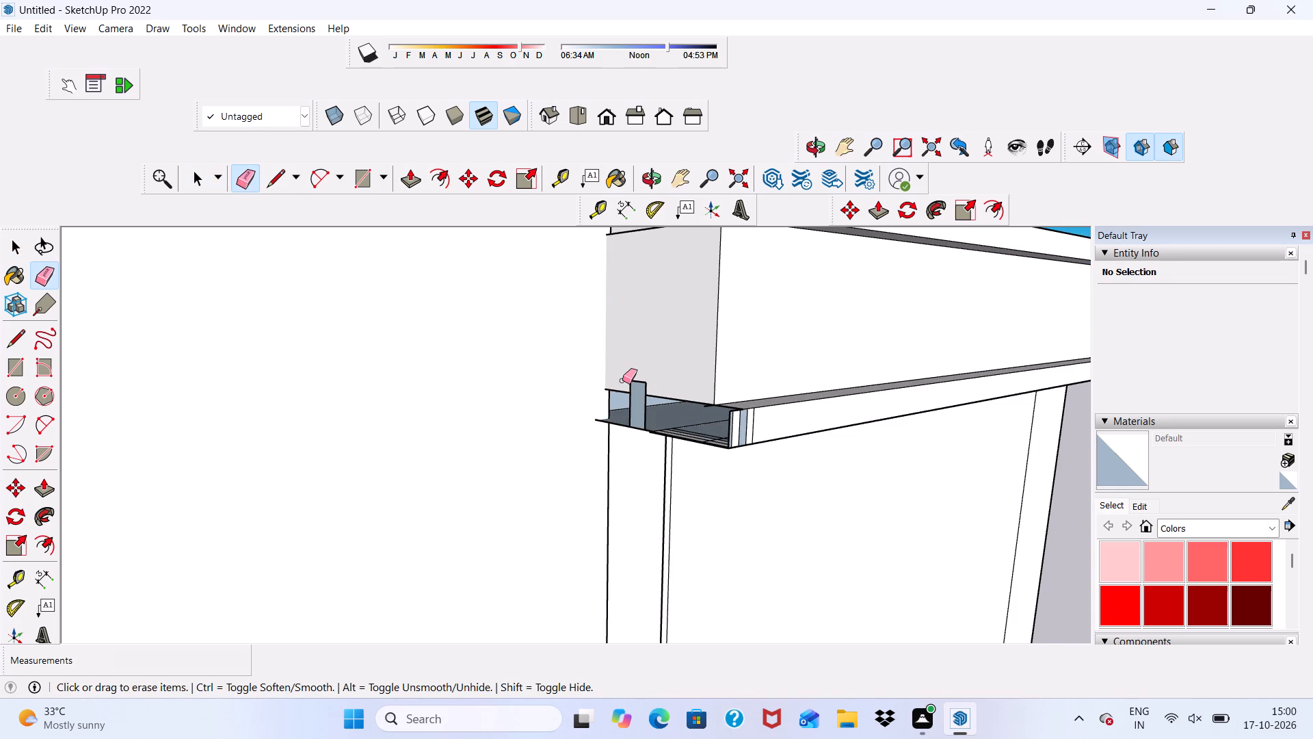
{"action": "left_click", "coordinate": [644, 396]}
{"action": "left_click_drag", "start_coordinate": [635, 387], "coordinate": [633, 394]}
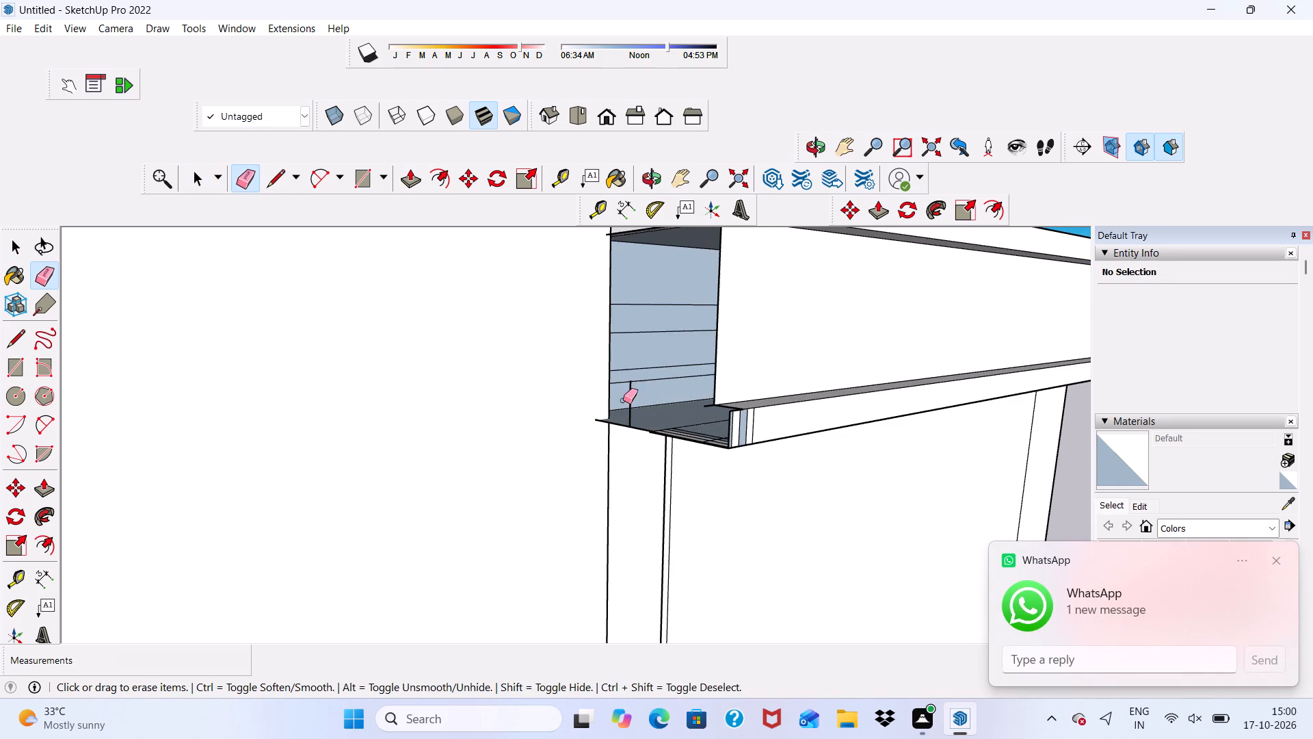
{"action": "key", "text": "ctrl+z"}
{"action": "scroll", "coordinate": [640, 402], "scroll_direction": "up", "scroll_amount": 5}
{"action": "left_click_drag", "start_coordinate": [620, 398], "coordinate": [621, 400]}
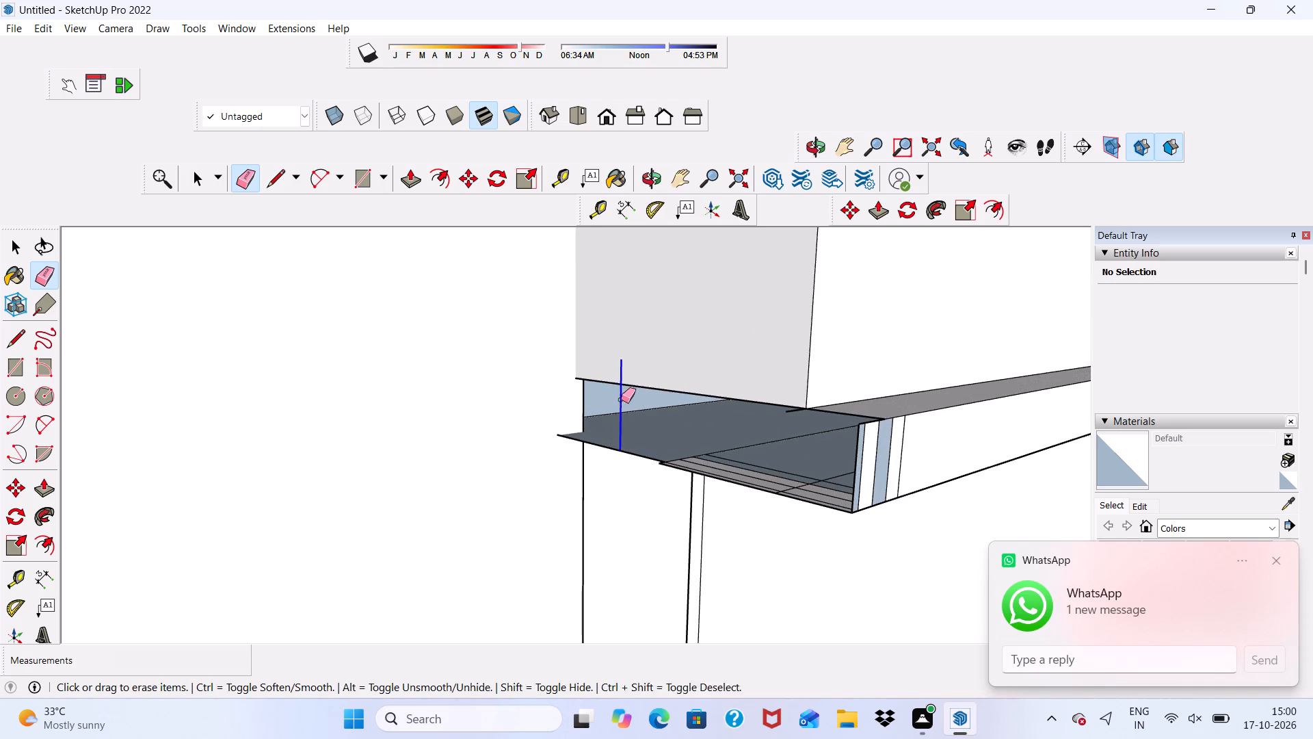
{"action": "left_click_drag", "start_coordinate": [621, 400], "coordinate": [620, 405]}
{"action": "scroll", "coordinate": [608, 422], "scroll_direction": "down", "scroll_amount": 4}
Push/Pull the dark underside face beside the wall up about 1' 5 3/4" to the slab above the roof-level beam.
{"action": "key", "text": "space"}
{"action": "middle_click_drag", "start_coordinate": [622, 446], "coordinate": [732, 481]}
{"action": "scroll", "coordinate": [693, 437], "scroll_direction": "up", "scroll_amount": 2}
{"action": "left_click", "coordinate": [625, 411]}
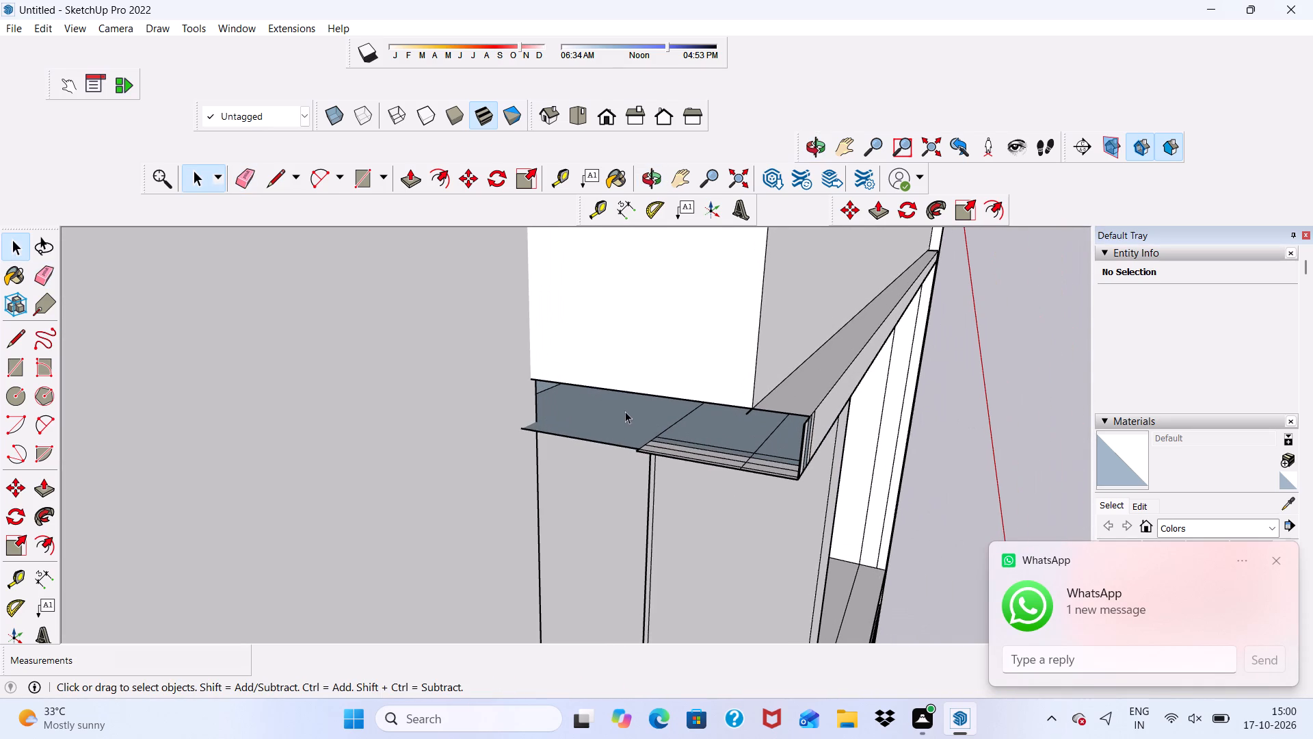
{"action": "left_click", "coordinate": [409, 179]}
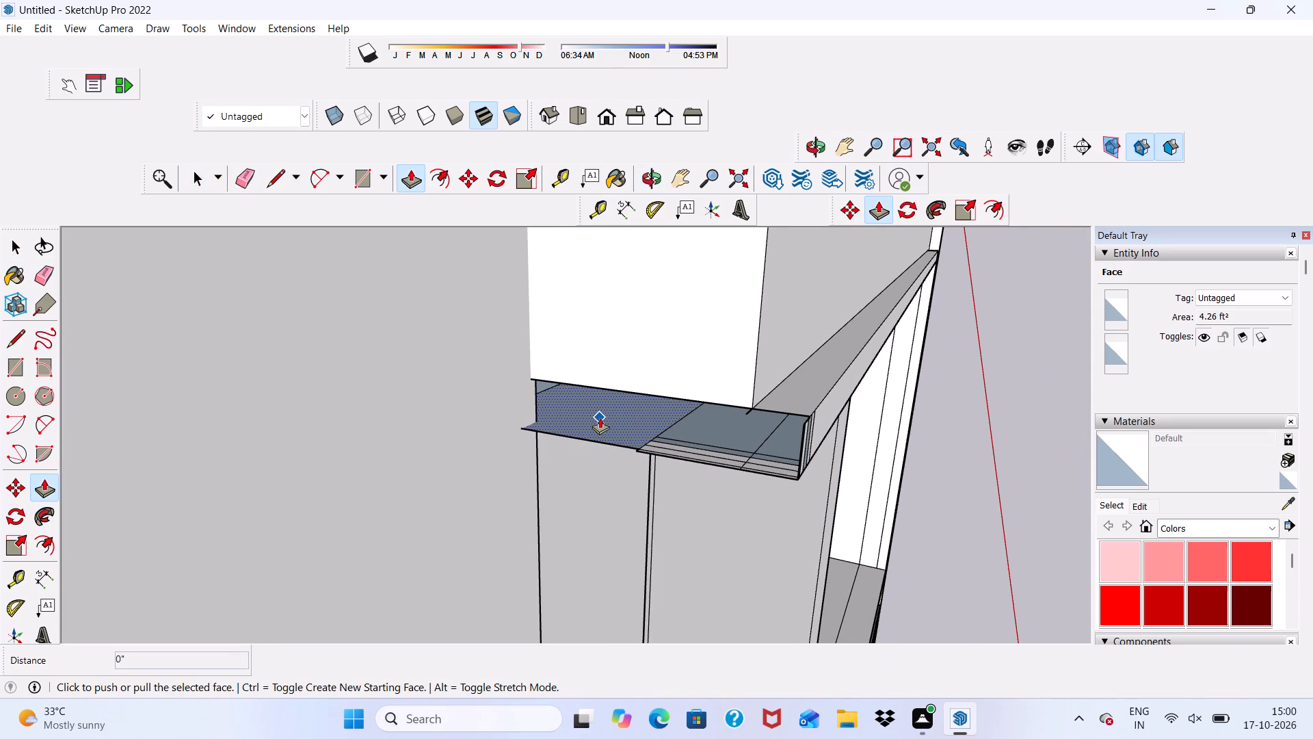
{"action": "left_click", "coordinate": [603, 423]}
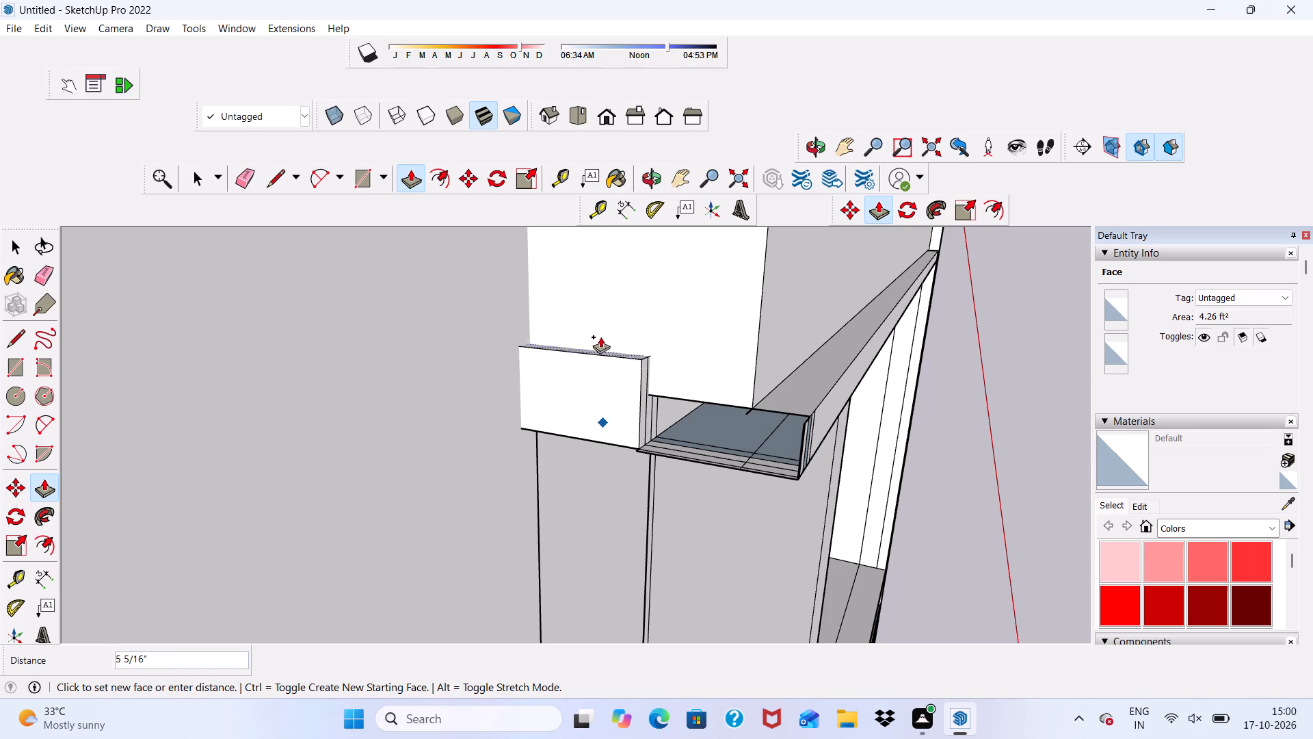
{"action": "scroll", "coordinate": [600, 333], "scroll_direction": "down", "scroll_amount": 17}
{"action": "scroll", "coordinate": [695, 287], "scroll_direction": "up", "scroll_amount": 5}
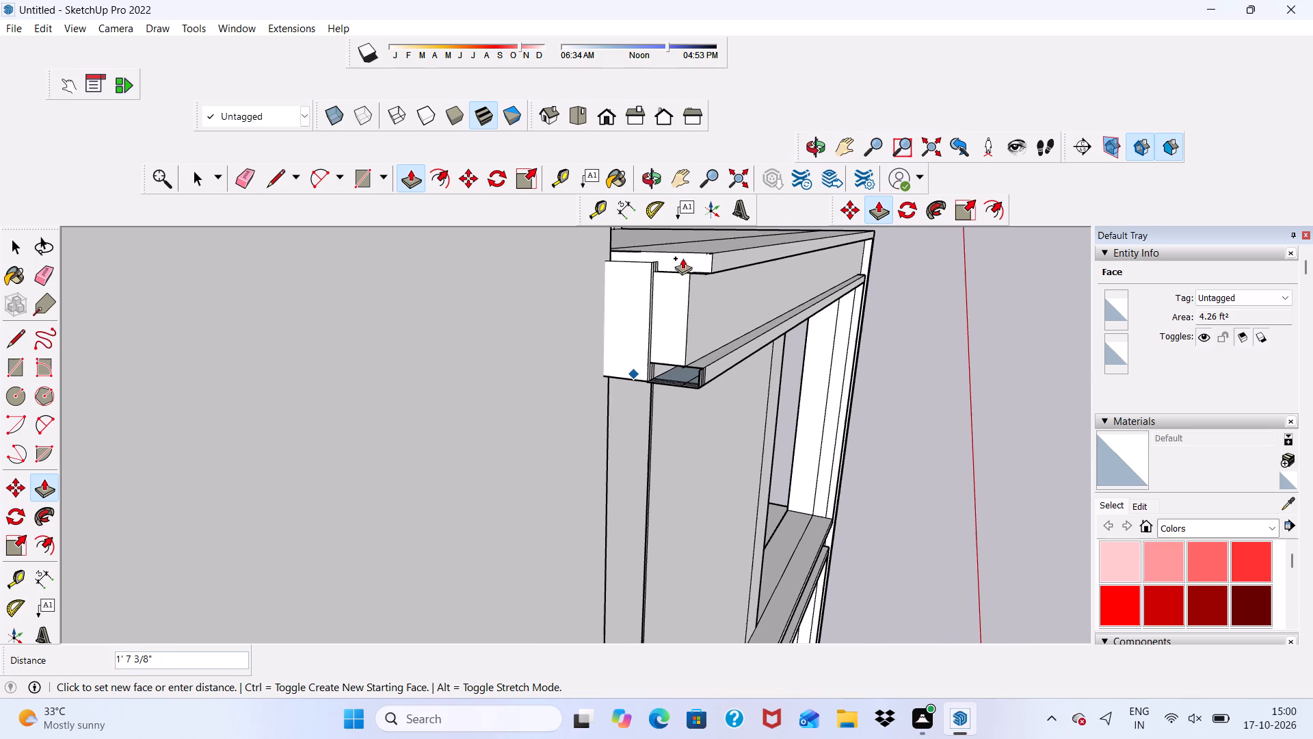
{"action": "scroll", "coordinate": [679, 252], "scroll_direction": "up", "scroll_amount": 1}
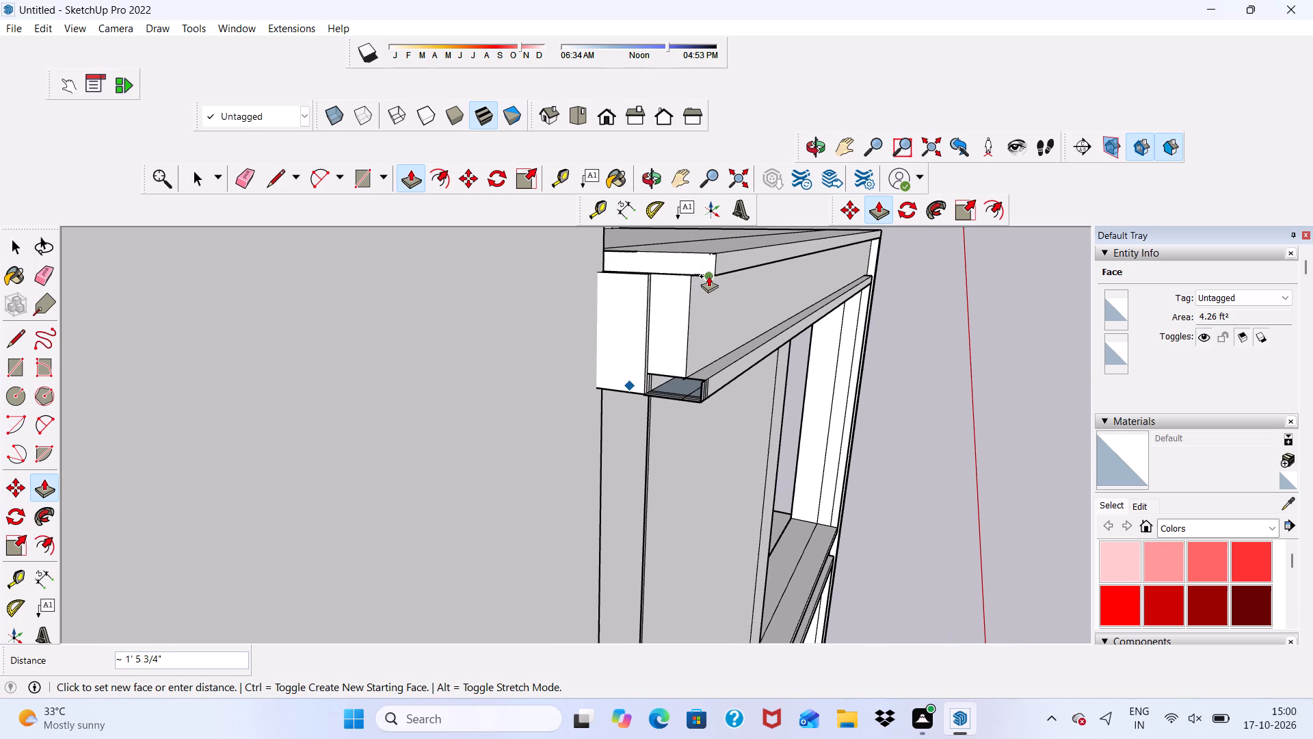
{"action": "left_click", "coordinate": [708, 276]}
{"action": "scroll", "coordinate": [682, 383], "scroll_direction": "up", "scroll_amount": 6}
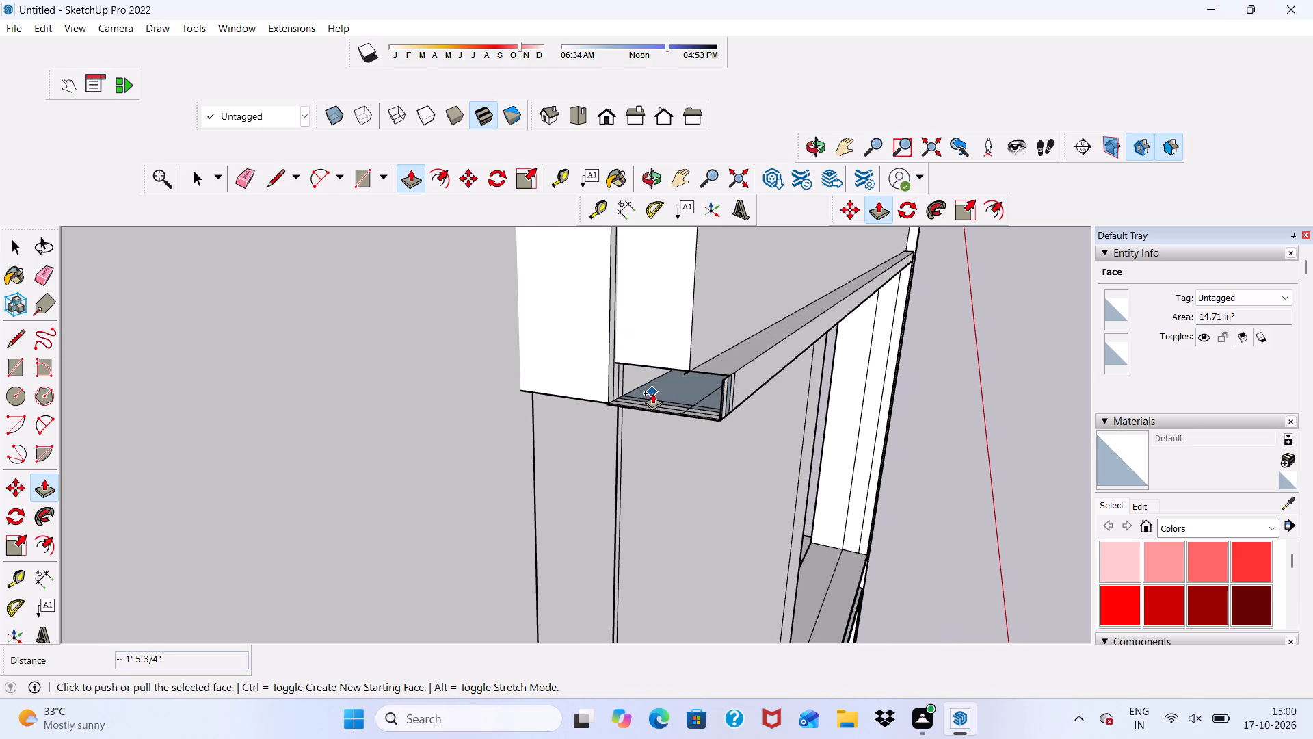
{"action": "key", "text": "space"}
Erase the extra vertical edges in the narrow recess between the extruded block and the roof-level beam's end.
{"action": "middle_click_drag", "start_coordinate": [652, 393], "coordinate": [579, 458]}
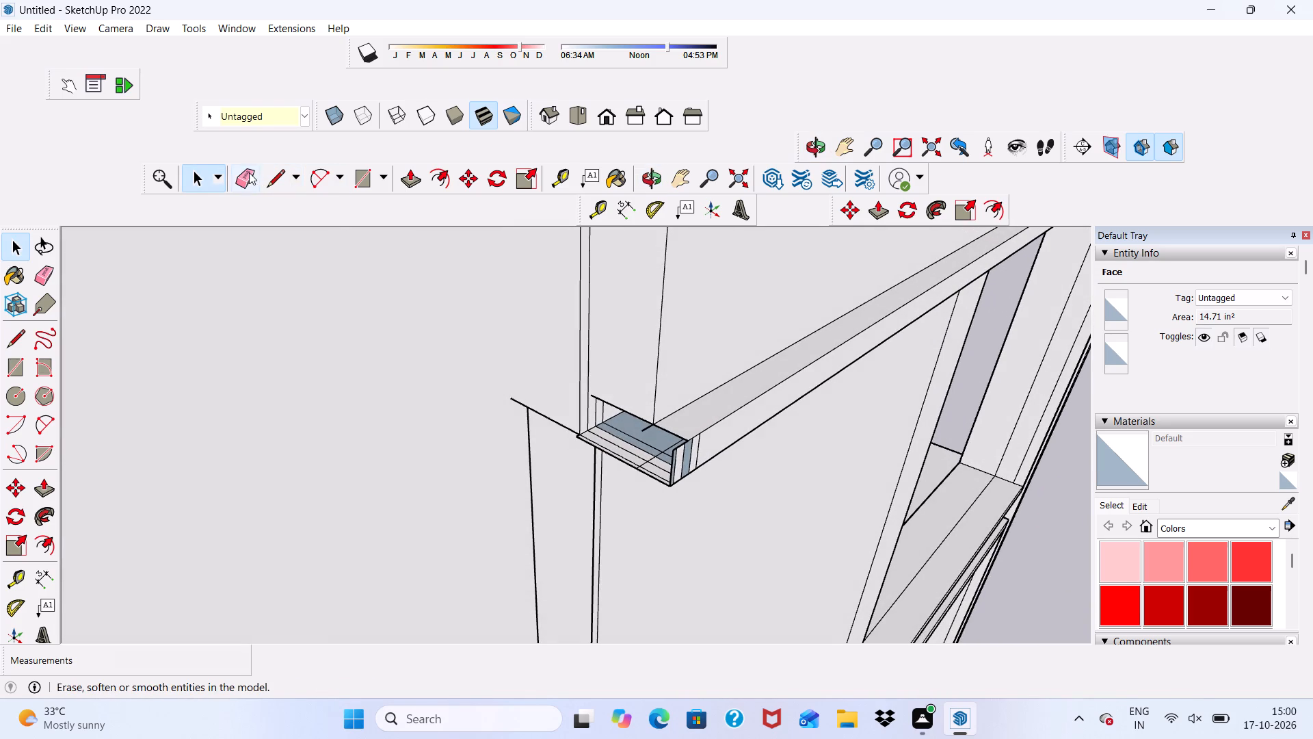
{"action": "left_click", "coordinate": [249, 172]}
{"action": "scroll", "coordinate": [593, 420], "scroll_direction": "up", "scroll_amount": 9}
{"action": "left_click_drag", "start_coordinate": [568, 392], "coordinate": [603, 393]}
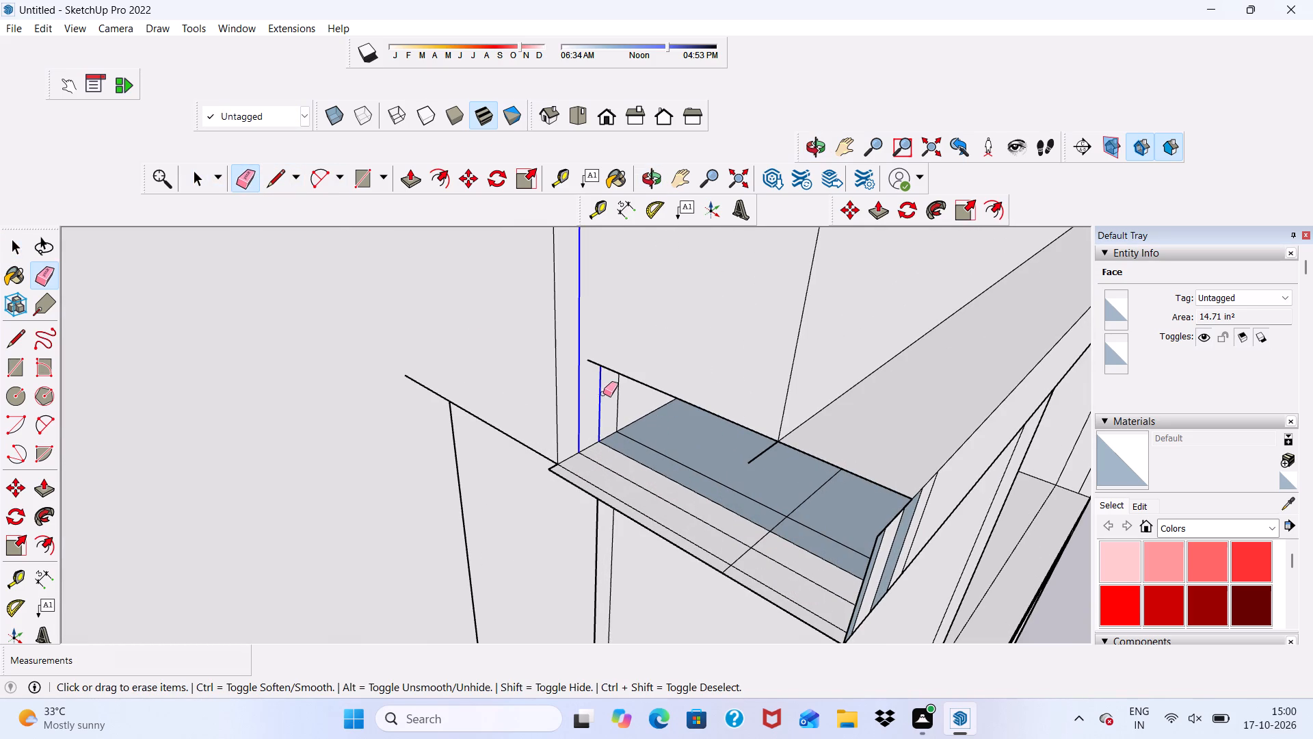
{"action": "left_click_drag", "start_coordinate": [603, 393], "coordinate": [619, 400]}
{"action": "scroll", "coordinate": [605, 424], "scroll_direction": "down", "scroll_amount": 5}
Erase the parallel lines, the cross line and the short stub dividing the ledge face under the roof-level beam's end.
{"action": "scroll", "coordinate": [624, 452], "scroll_direction": "up", "scroll_amount": 1}
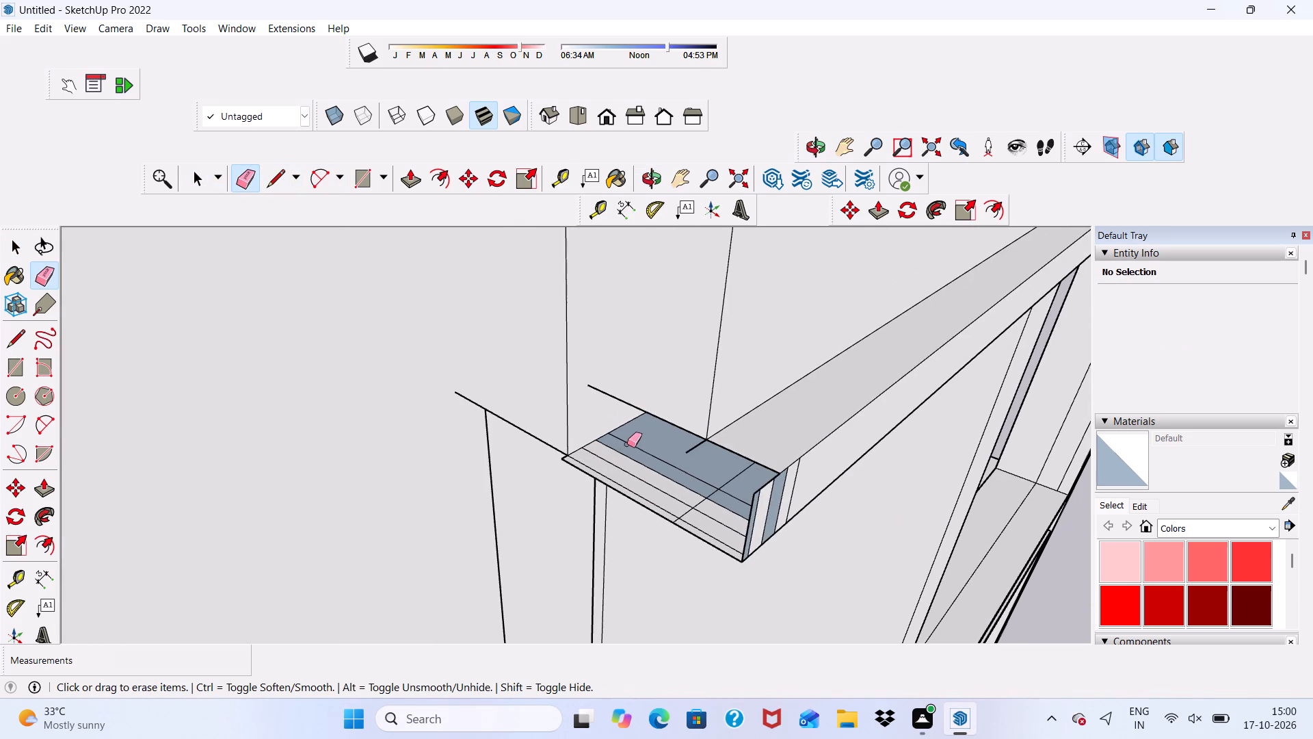
{"action": "left_click_drag", "start_coordinate": [629, 440], "coordinate": [616, 469]}
{"action": "scroll", "coordinate": [611, 454], "scroll_direction": "down", "scroll_amount": 3}
{"action": "middle_click_drag", "start_coordinate": [685, 489], "coordinate": [778, 469]}
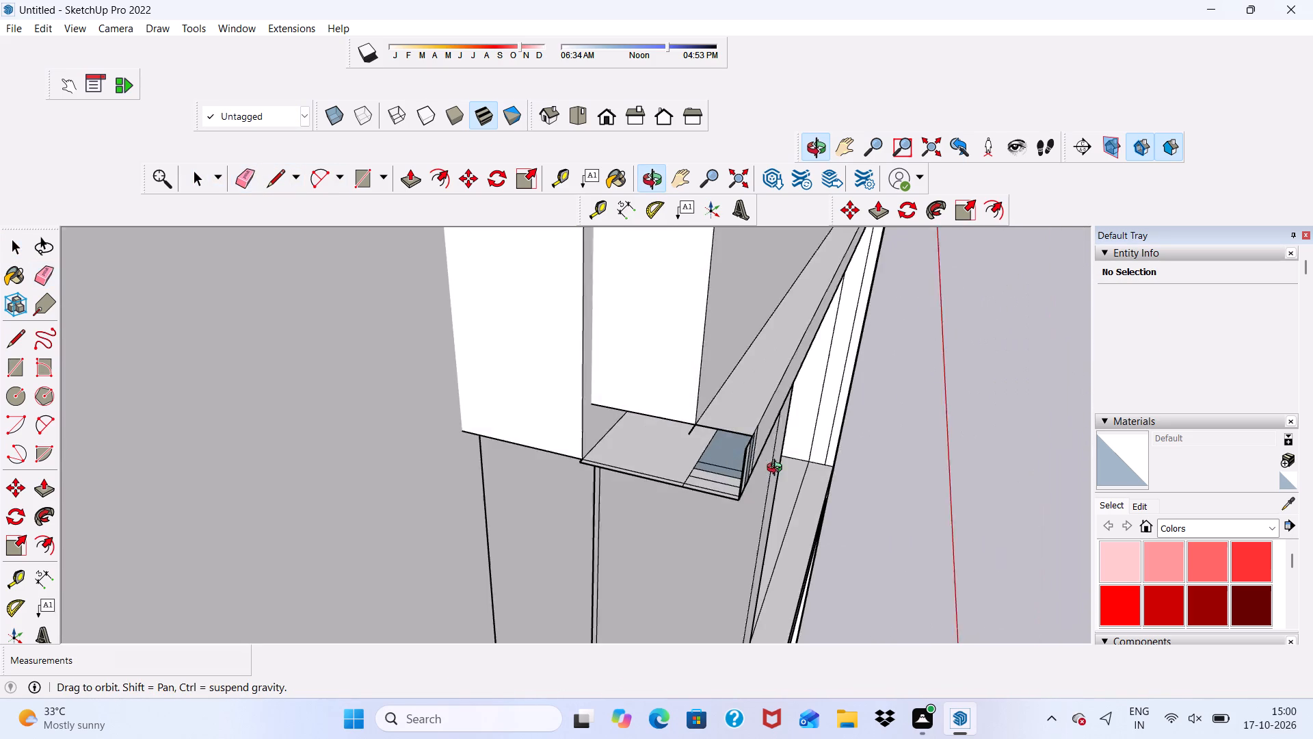
{"action": "middle_click_drag", "start_coordinate": [778, 469], "coordinate": [782, 473]}
{"action": "scroll", "coordinate": [746, 473], "scroll_direction": "up", "scroll_amount": 6}
{"action": "left_click_drag", "start_coordinate": [699, 443], "coordinate": [683, 495]}
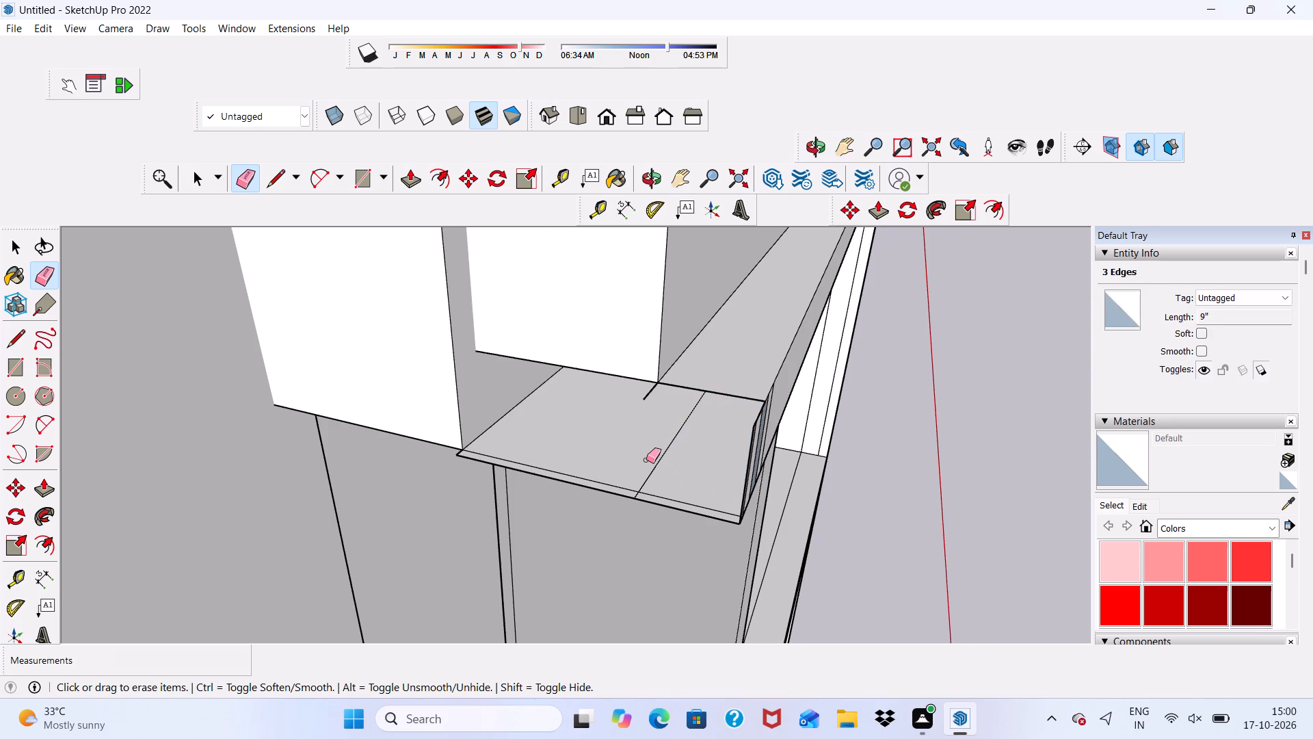
{"action": "left_click_drag", "start_coordinate": [646, 460], "coordinate": [674, 471]}
{"action": "left_click_drag", "start_coordinate": [647, 393], "coordinate": [653, 396]}
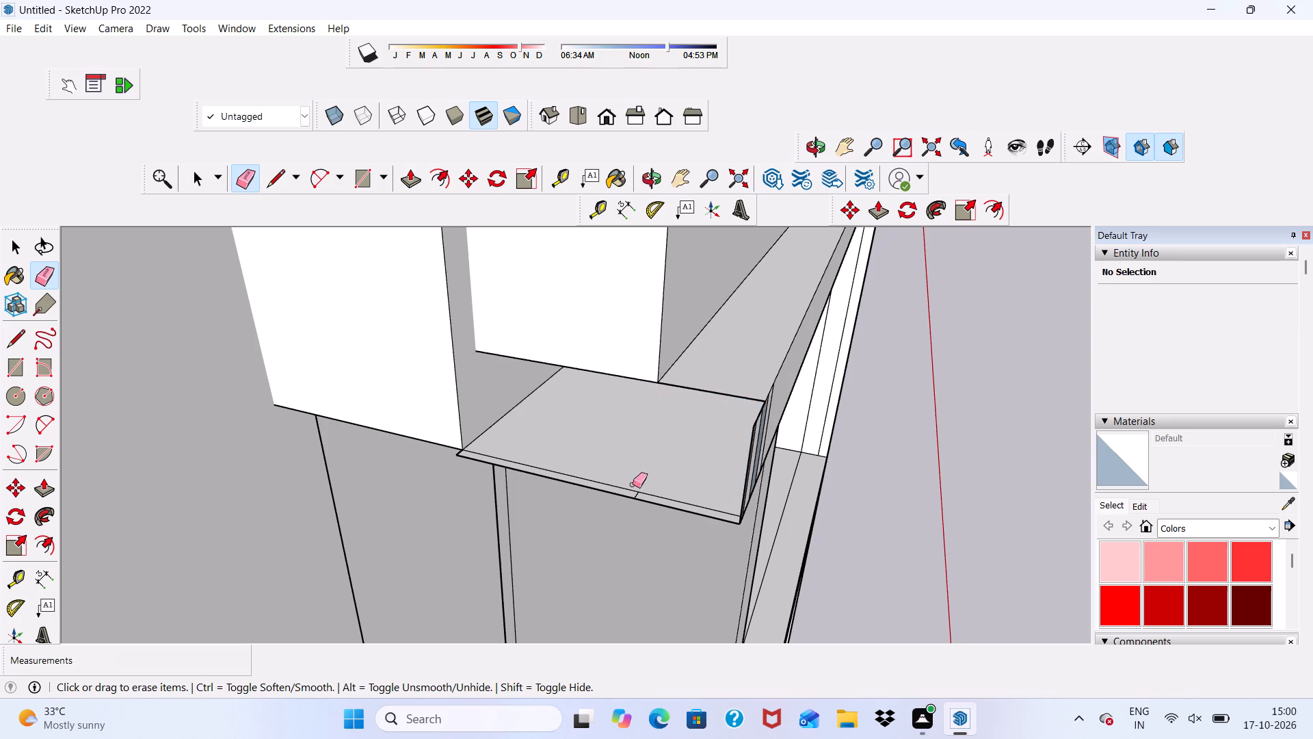
{"action": "scroll", "coordinate": [639, 490], "scroll_direction": "up", "scroll_amount": 5}
{"action": "left_click", "coordinate": [633, 497]}
{"action": "scroll", "coordinate": [468, 432], "scroll_direction": "down", "scroll_amount": 2}
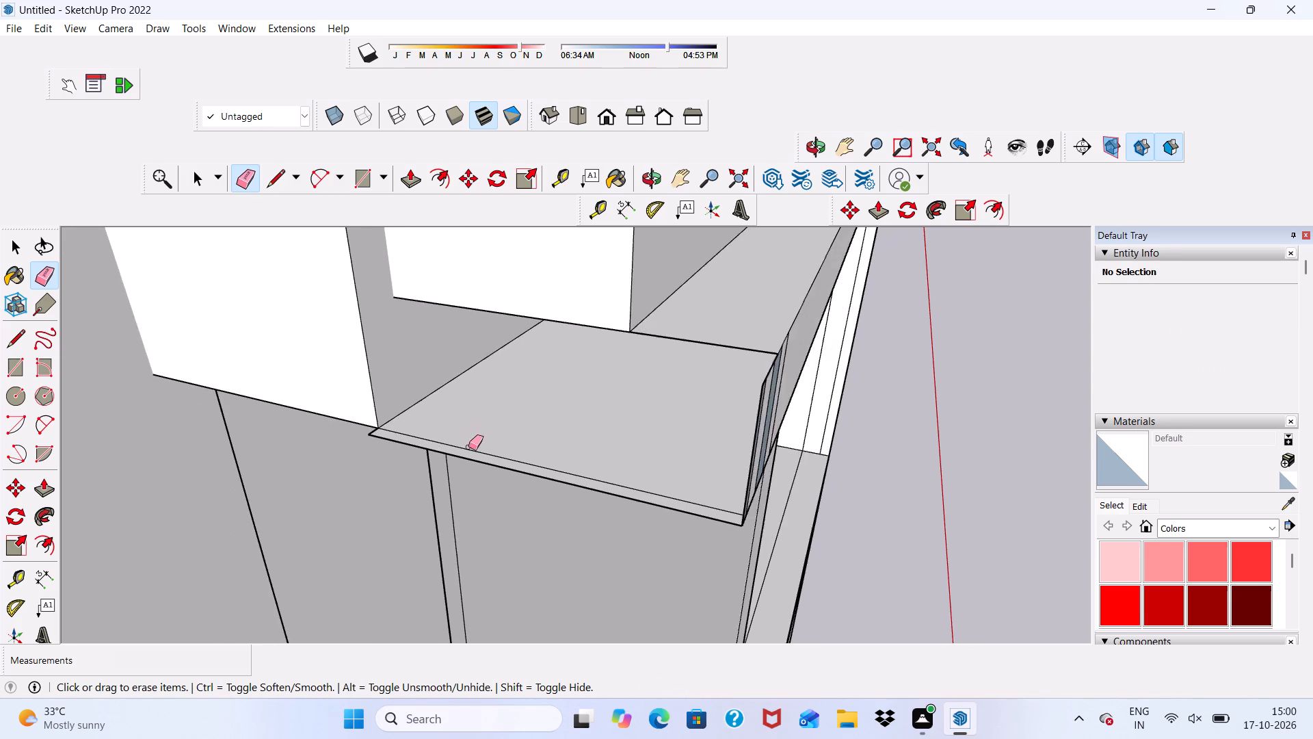
Erase the thin strip projecting along the ledge's outer edge, including its short end edge and long outer edge.
{"action": "middle_click_drag", "start_coordinate": [468, 447], "coordinate": [689, 393]}
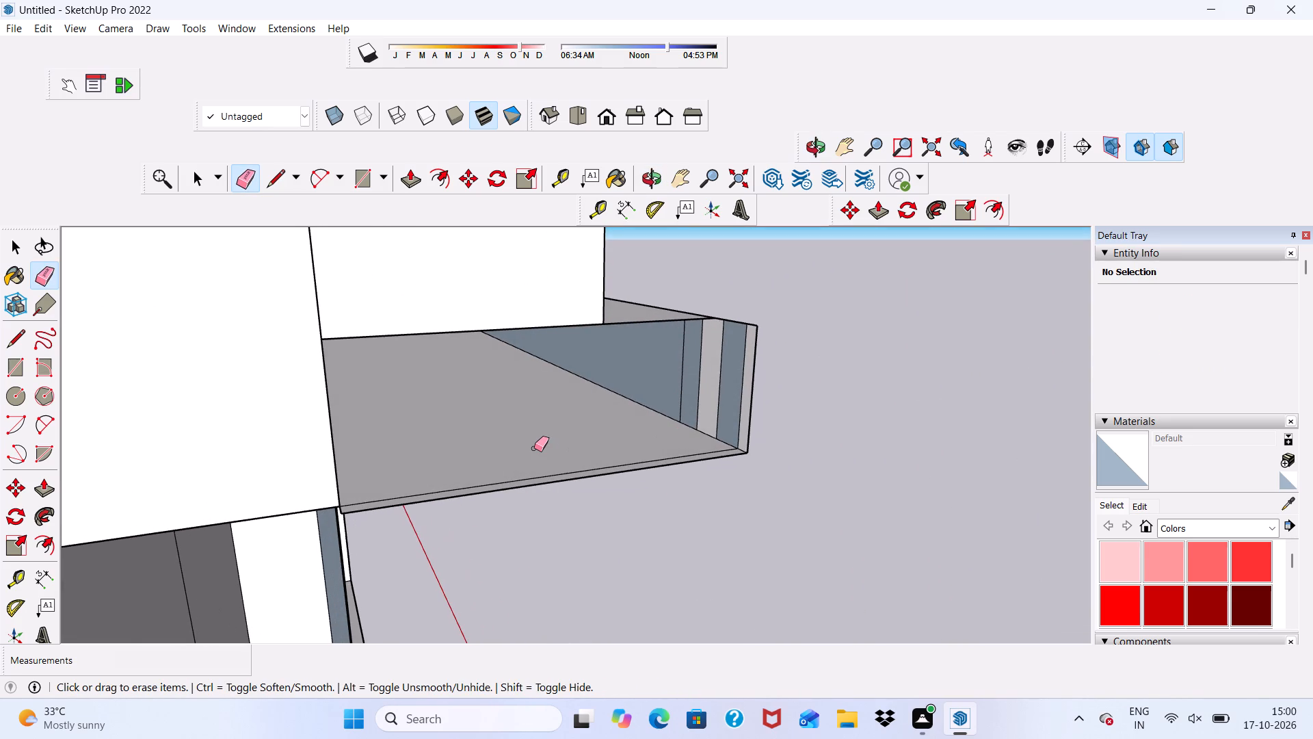
{"action": "scroll", "coordinate": [580, 455], "scroll_direction": "down", "scroll_amount": 2}
{"action": "middle_click_drag", "start_coordinate": [579, 454], "coordinate": [578, 458]}
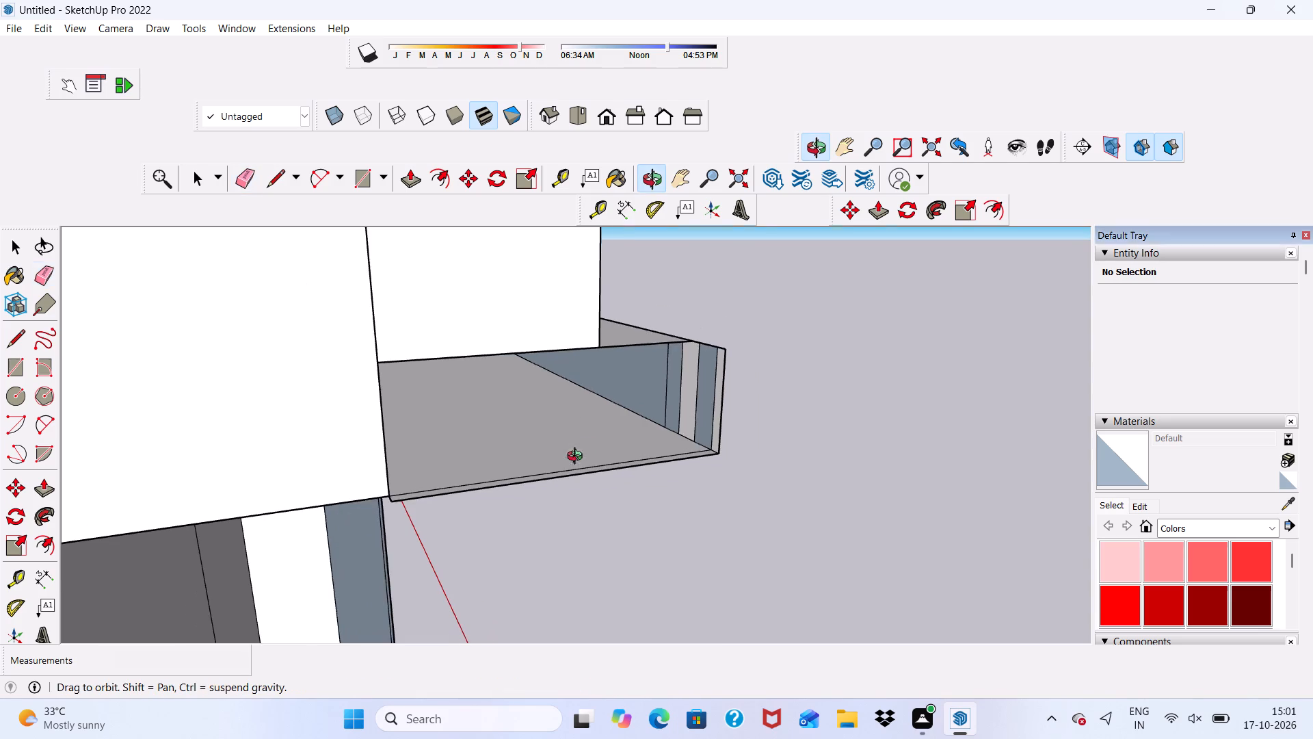
{"action": "middle_click_drag", "start_coordinate": [578, 458], "coordinate": [492, 543]}
{"action": "scroll", "coordinate": [393, 484], "scroll_direction": "up", "scroll_amount": 9}
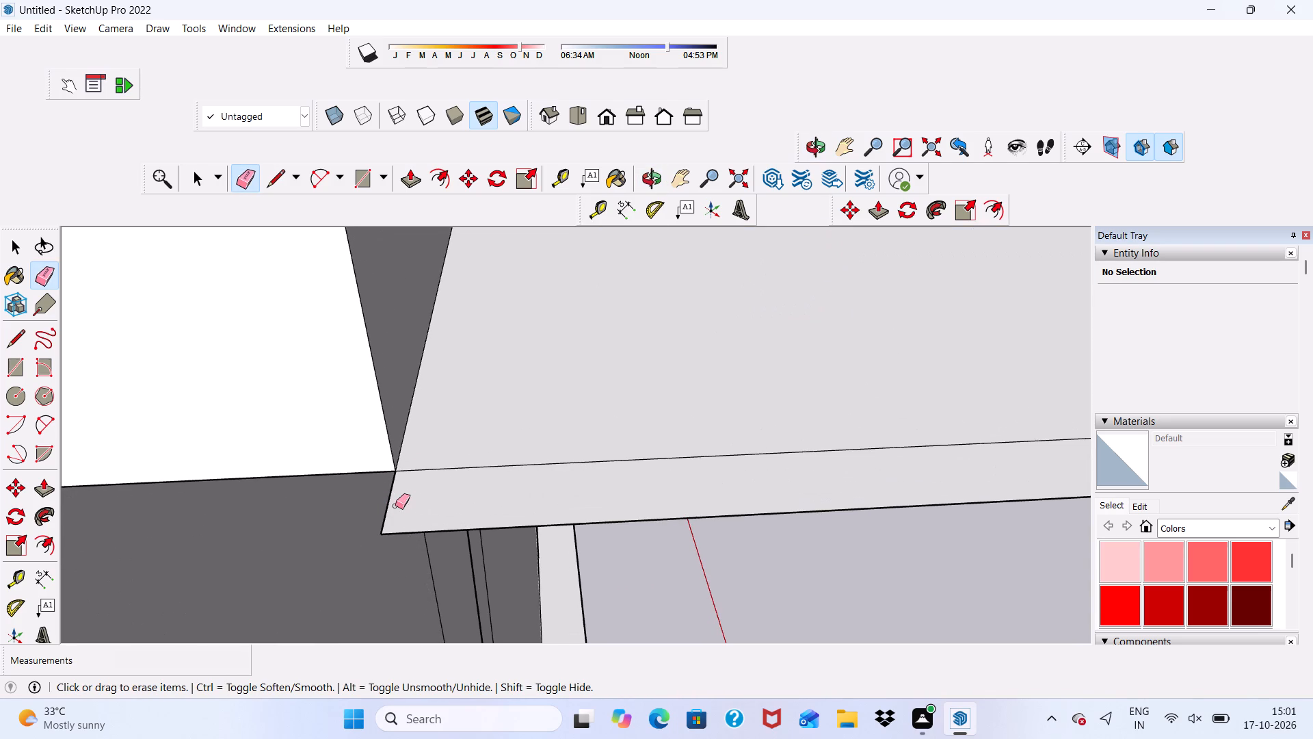
{"action": "left_click", "coordinate": [388, 495]}
{"action": "left_click", "coordinate": [411, 533]}
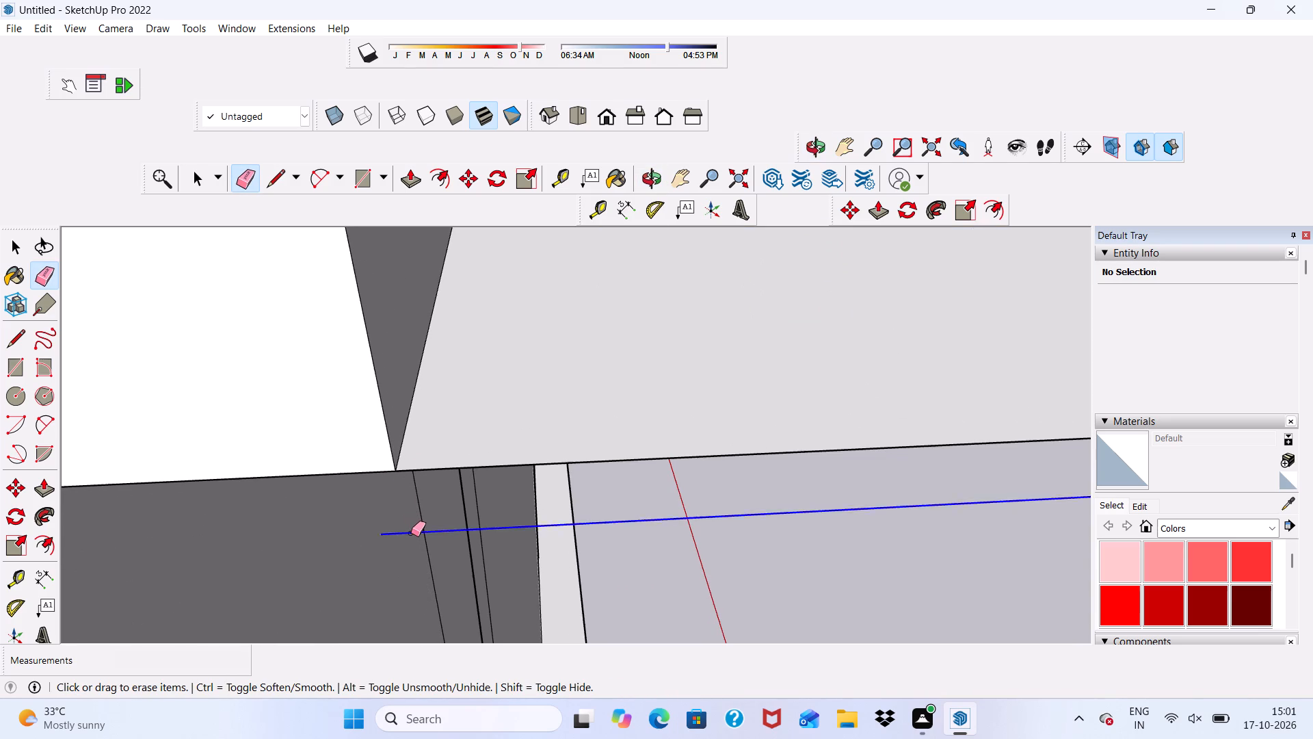
{"action": "scroll", "coordinate": [269, 517], "scroll_direction": "down", "scroll_amount": 12}
Examine the roof-level beam's end and the balcony beams below from the front and wall side for remaining strips.
{"action": "middle_click_drag", "start_coordinate": [439, 503], "coordinate": [509, 517]}
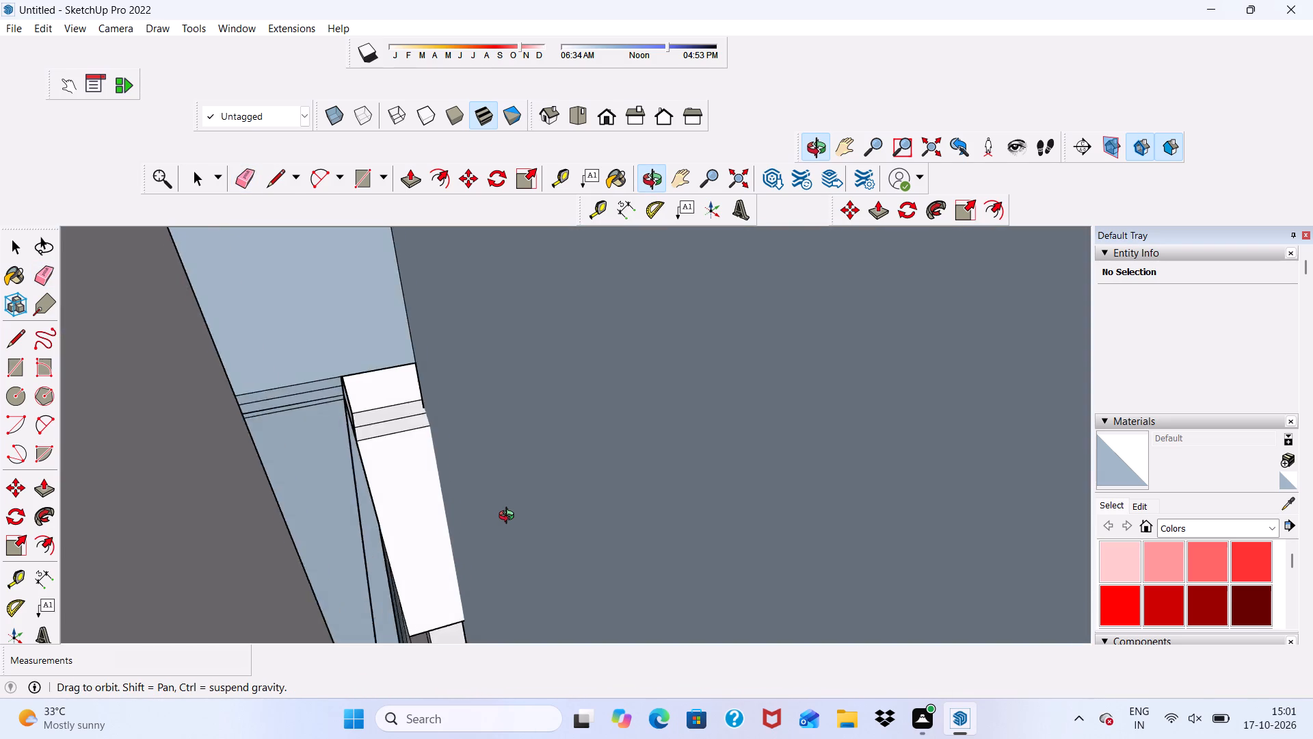
{"action": "middle_click_drag", "start_coordinate": [509, 517], "coordinate": [482, 512]}
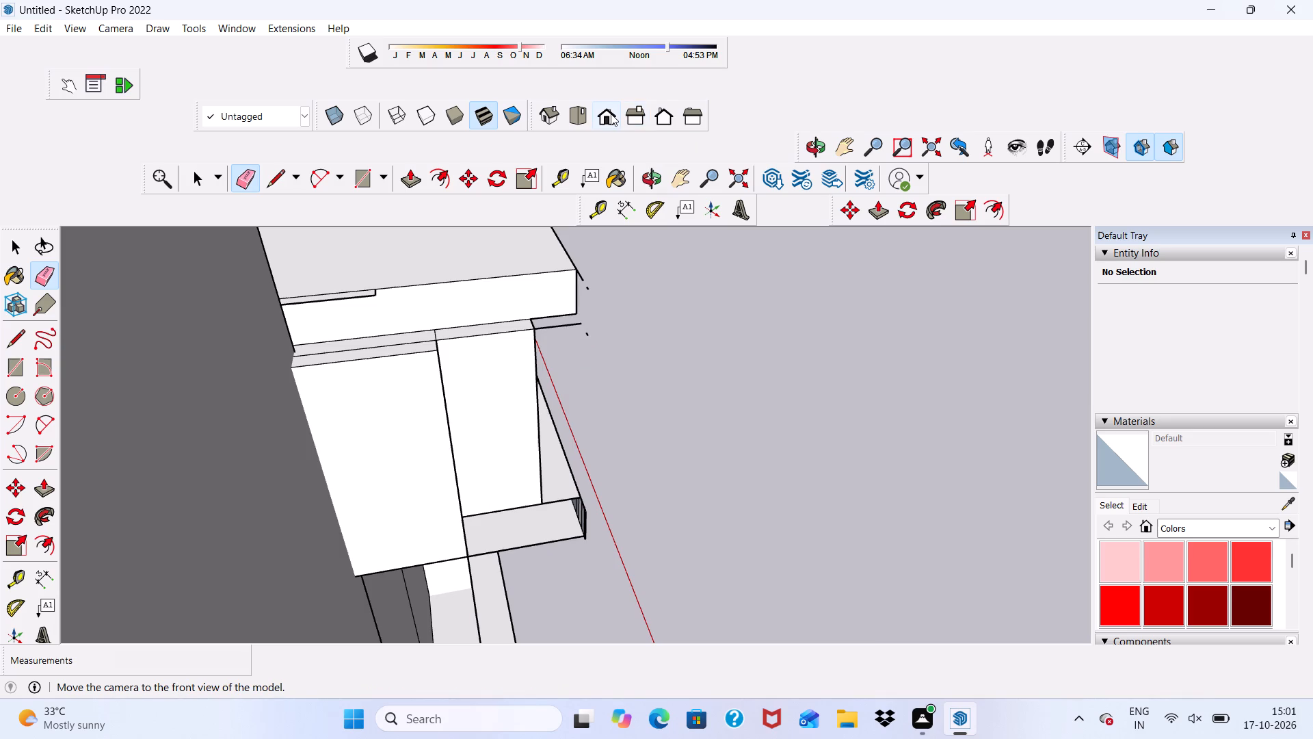
{"action": "left_click", "coordinate": [611, 114]}
{"action": "scroll", "coordinate": [639, 229], "scroll_direction": "down", "scroll_amount": 6}
{"action": "scroll", "coordinate": [609, 389], "scroll_direction": "down", "scroll_amount": 6}
{"action": "scroll", "coordinate": [531, 395], "scroll_direction": "up", "scroll_amount": 8}
{"action": "middle_click_drag", "start_coordinate": [404, 376], "coordinate": [698, 508]}
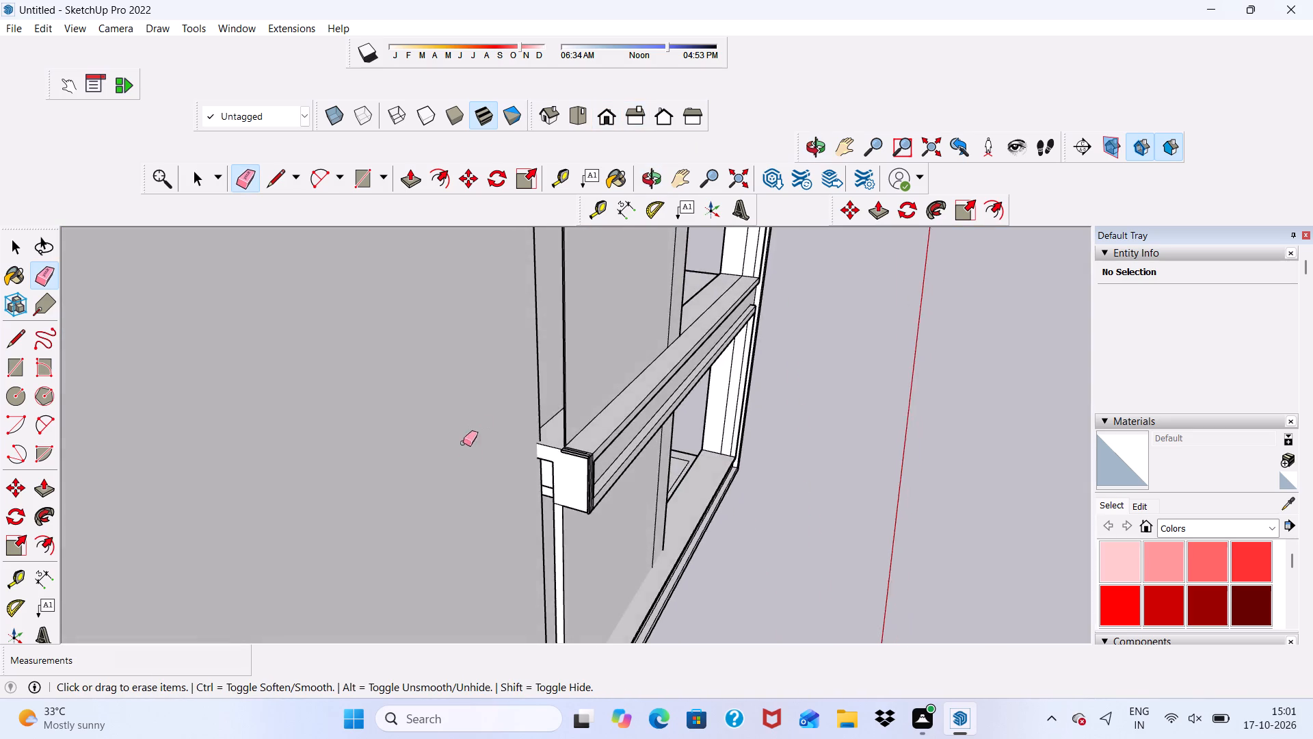
{"action": "scroll", "coordinate": [462, 457], "scroll_direction": "down", "scroll_amount": 9}
{"action": "scroll", "coordinate": [501, 252], "scroll_direction": "up", "scroll_amount": 20}
{"action": "scroll", "coordinate": [501, 252], "scroll_direction": "up", "scroll_amount": 2}
{"action": "middle_click_drag", "start_coordinate": [583, 407], "coordinate": [609, 415]}
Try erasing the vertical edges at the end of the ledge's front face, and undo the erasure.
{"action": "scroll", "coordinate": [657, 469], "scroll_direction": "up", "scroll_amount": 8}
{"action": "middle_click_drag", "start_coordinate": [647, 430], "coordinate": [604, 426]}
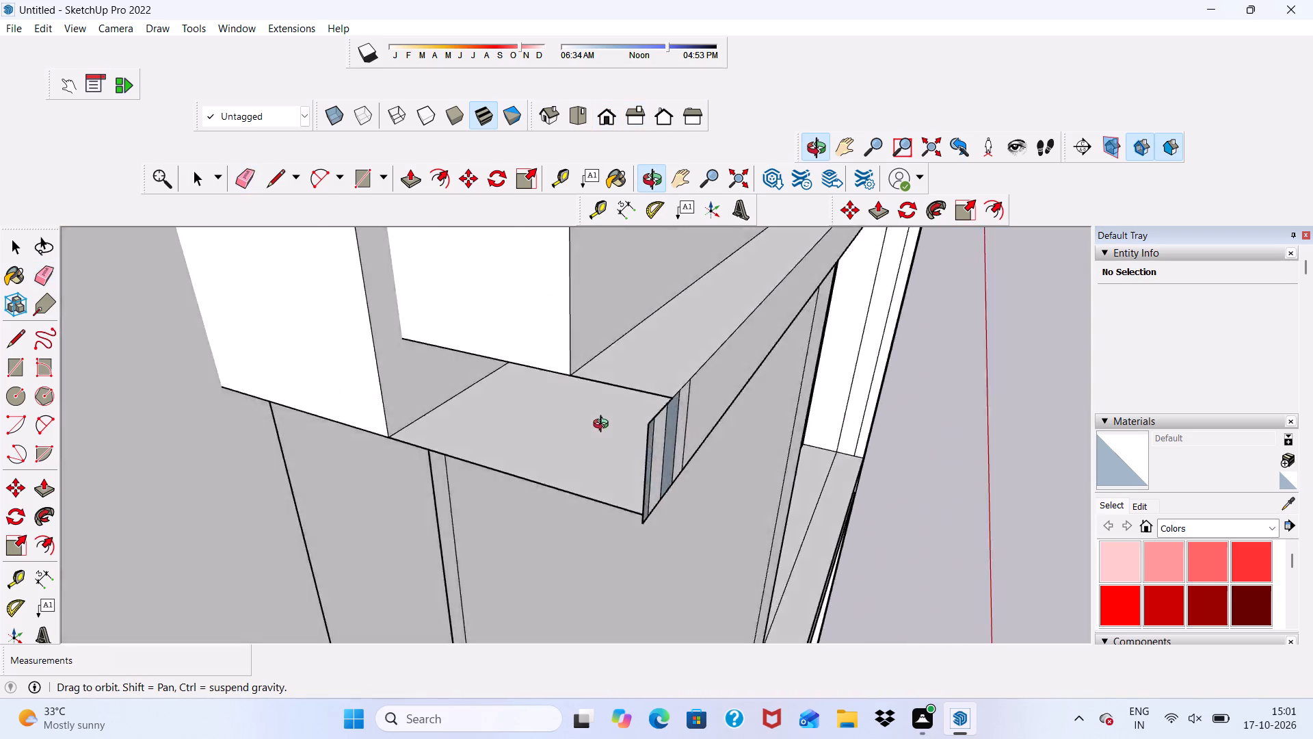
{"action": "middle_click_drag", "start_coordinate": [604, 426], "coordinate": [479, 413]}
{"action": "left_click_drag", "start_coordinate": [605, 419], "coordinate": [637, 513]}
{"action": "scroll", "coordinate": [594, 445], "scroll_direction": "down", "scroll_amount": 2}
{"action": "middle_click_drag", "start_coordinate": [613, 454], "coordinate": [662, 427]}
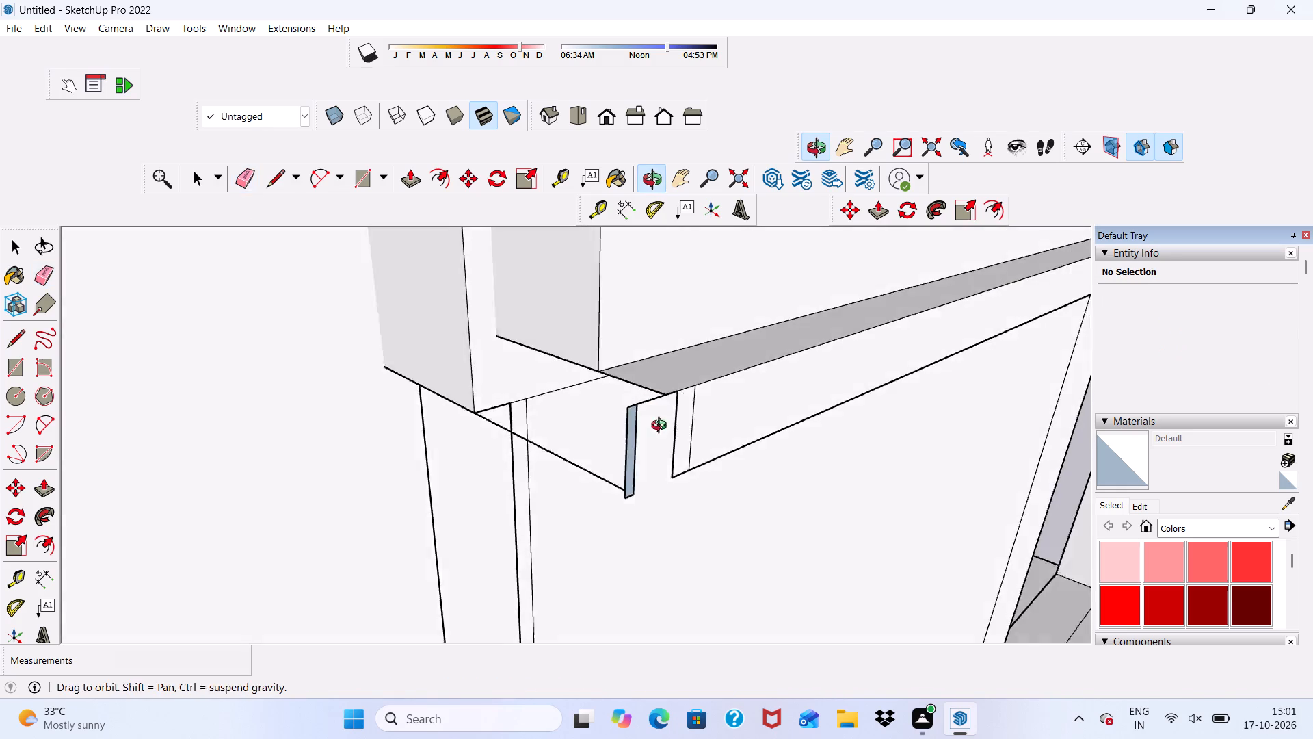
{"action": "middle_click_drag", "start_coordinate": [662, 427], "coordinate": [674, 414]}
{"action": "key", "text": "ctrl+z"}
Push/Pull the recessed ledge face below the roof-level beam up flush with the top of its front band.
{"action": "key", "text": "space"}
{"action": "left_click", "coordinate": [574, 399]}
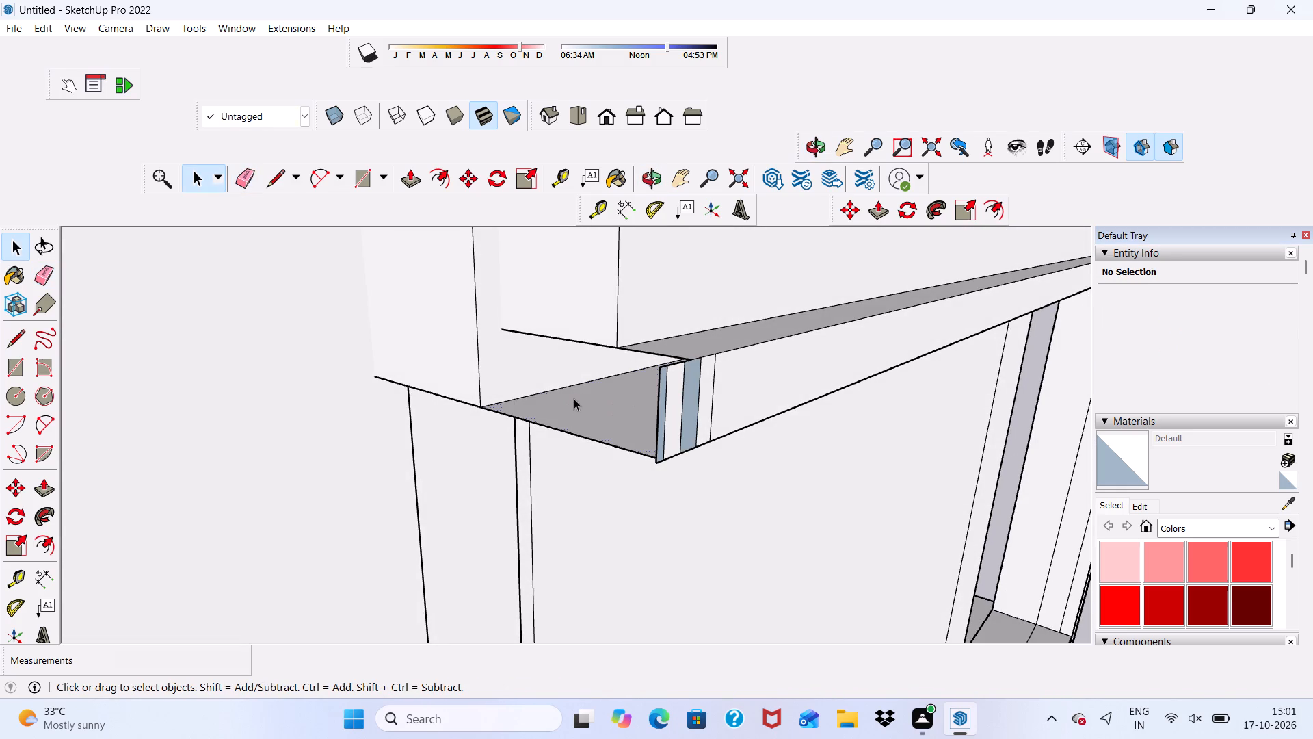
{"action": "left_click", "coordinate": [404, 174]}
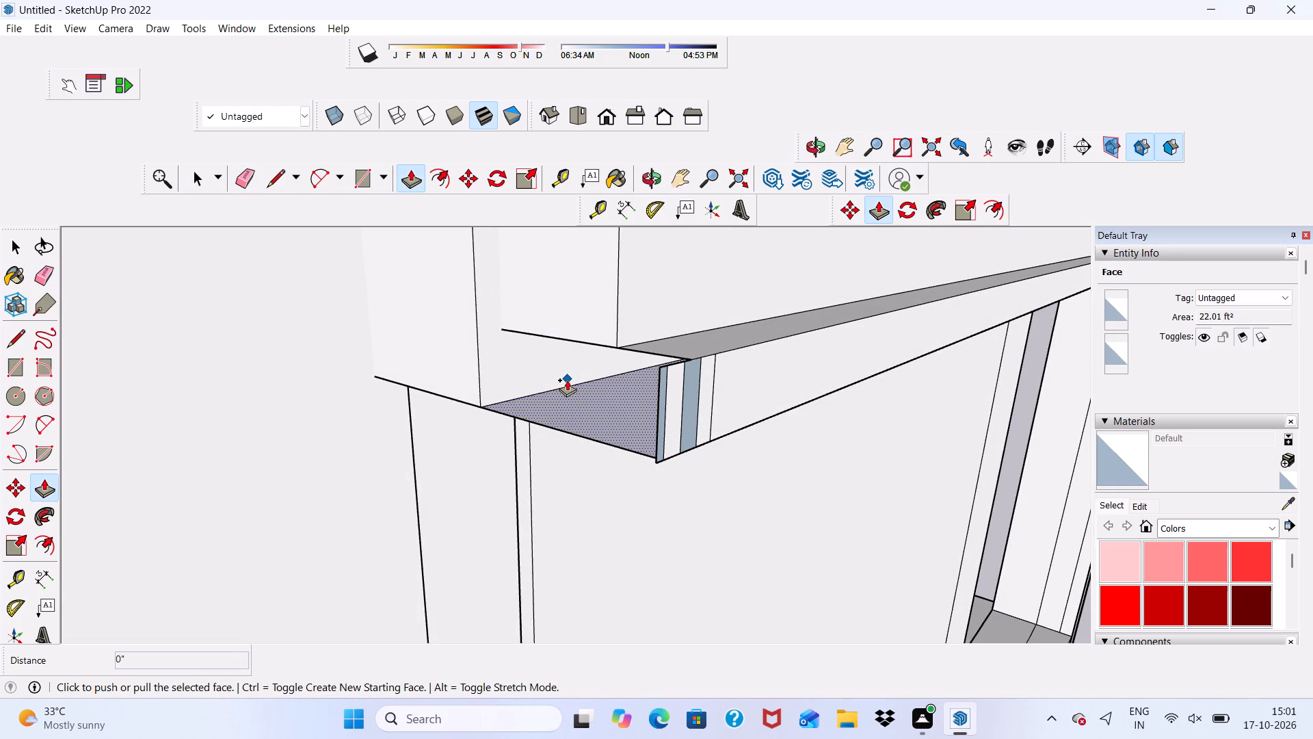
{"action": "left_click", "coordinate": [567, 380]}
{"action": "scroll", "coordinate": [520, 280], "scroll_direction": "down", "scroll_amount": 2}
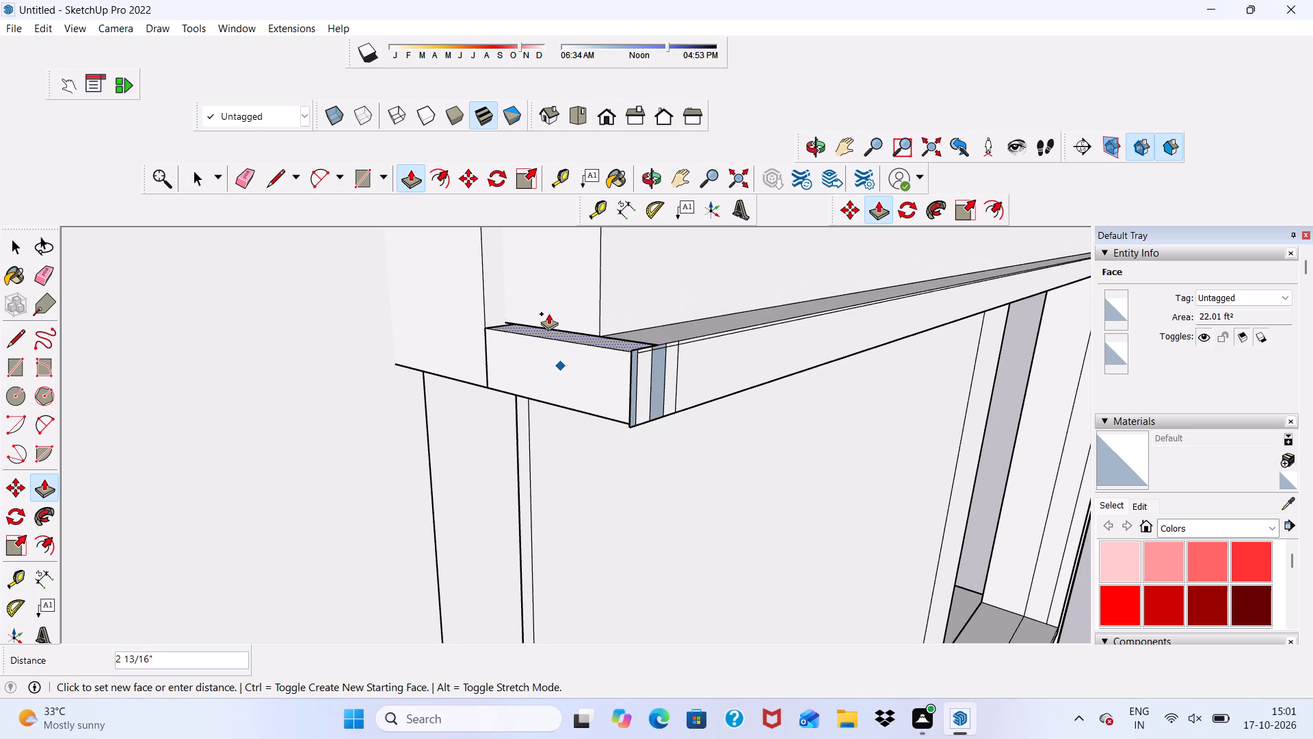
{"action": "left_click", "coordinate": [547, 308]}
{"action": "scroll", "coordinate": [532, 304], "scroll_direction": "down", "scroll_amount": 5}
{"action": "middle_click_drag", "start_coordinate": [601, 359], "coordinate": [493, 457]}
{"action": "key", "text": "space"}
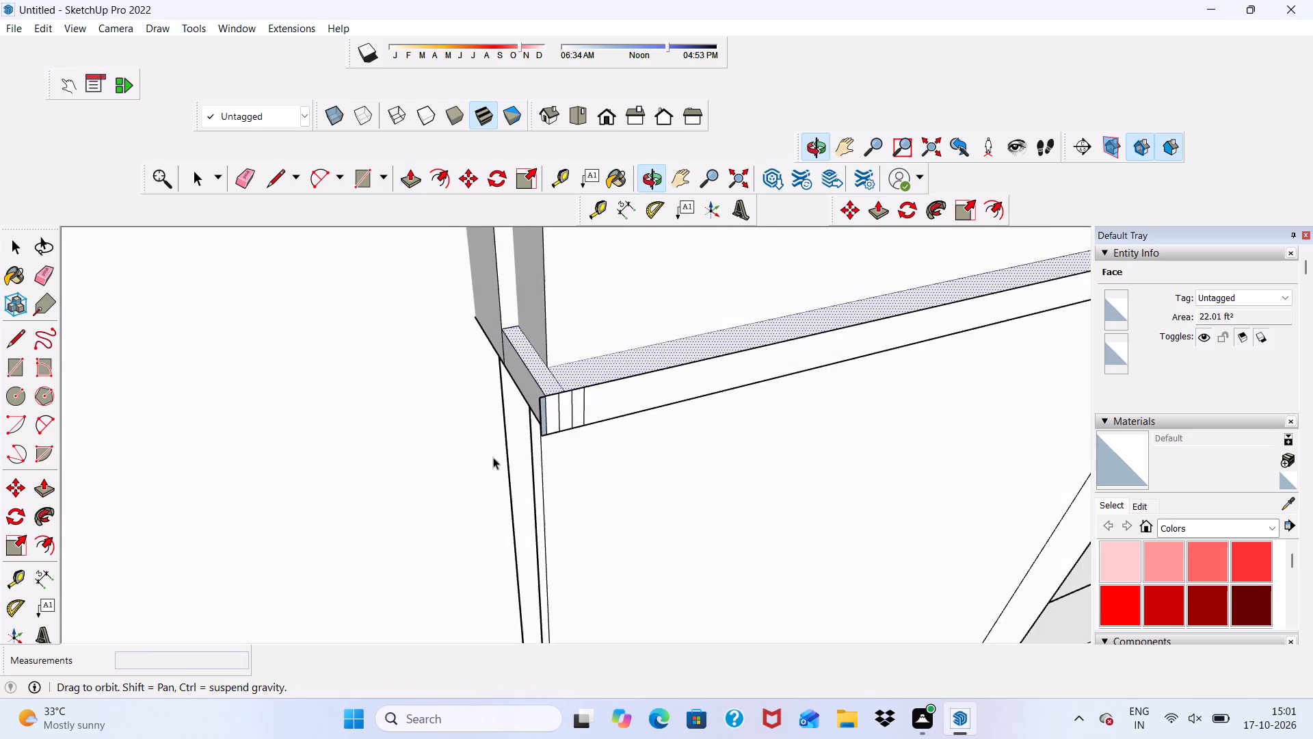
Examine the raised ledge's corner from the front and wall side for leftover vertical edges and the projecting end strip.
{"action": "middle_click_drag", "start_coordinate": [493, 457], "coordinate": [496, 460]}
{"action": "scroll", "coordinate": [563, 404], "scroll_direction": "up", "scroll_amount": 7}
{"action": "middle_click_drag", "start_coordinate": [556, 396], "coordinate": [432, 305]}
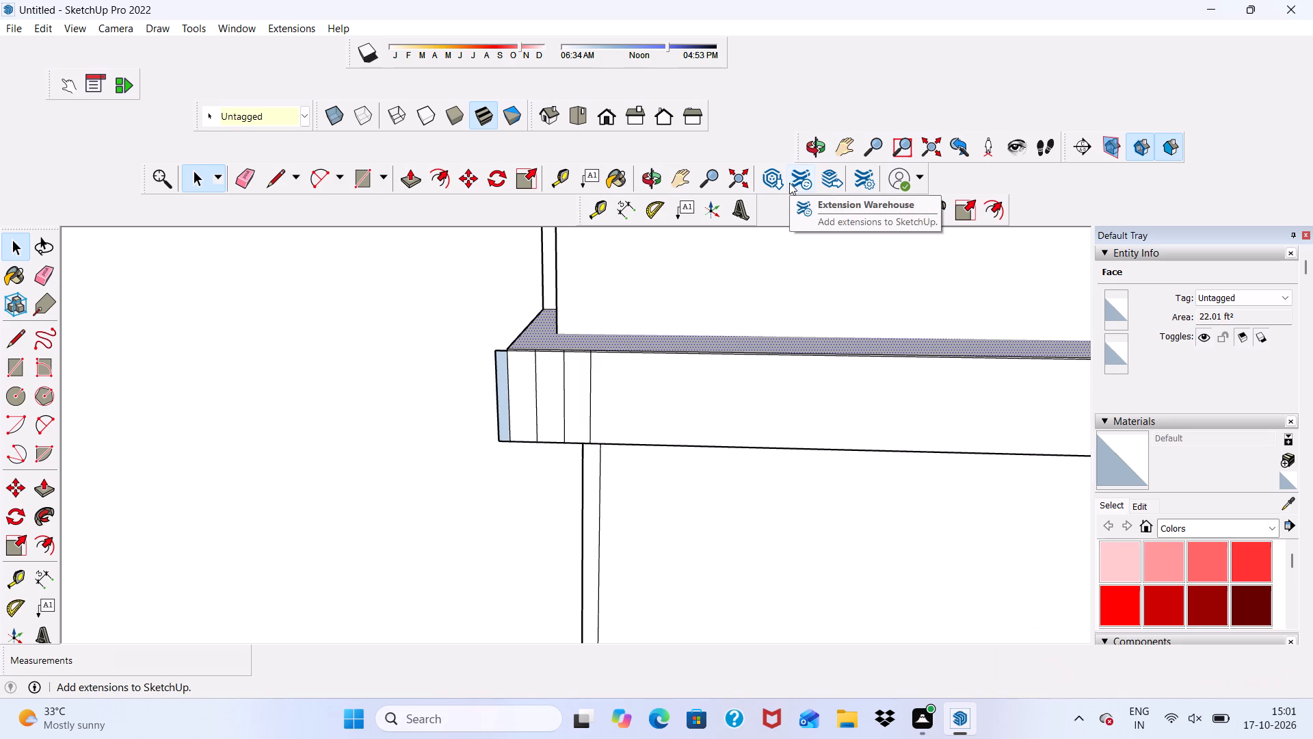
{"action": "scroll", "coordinate": [788, 183], "scroll_direction": "up", "scroll_amount": 1}
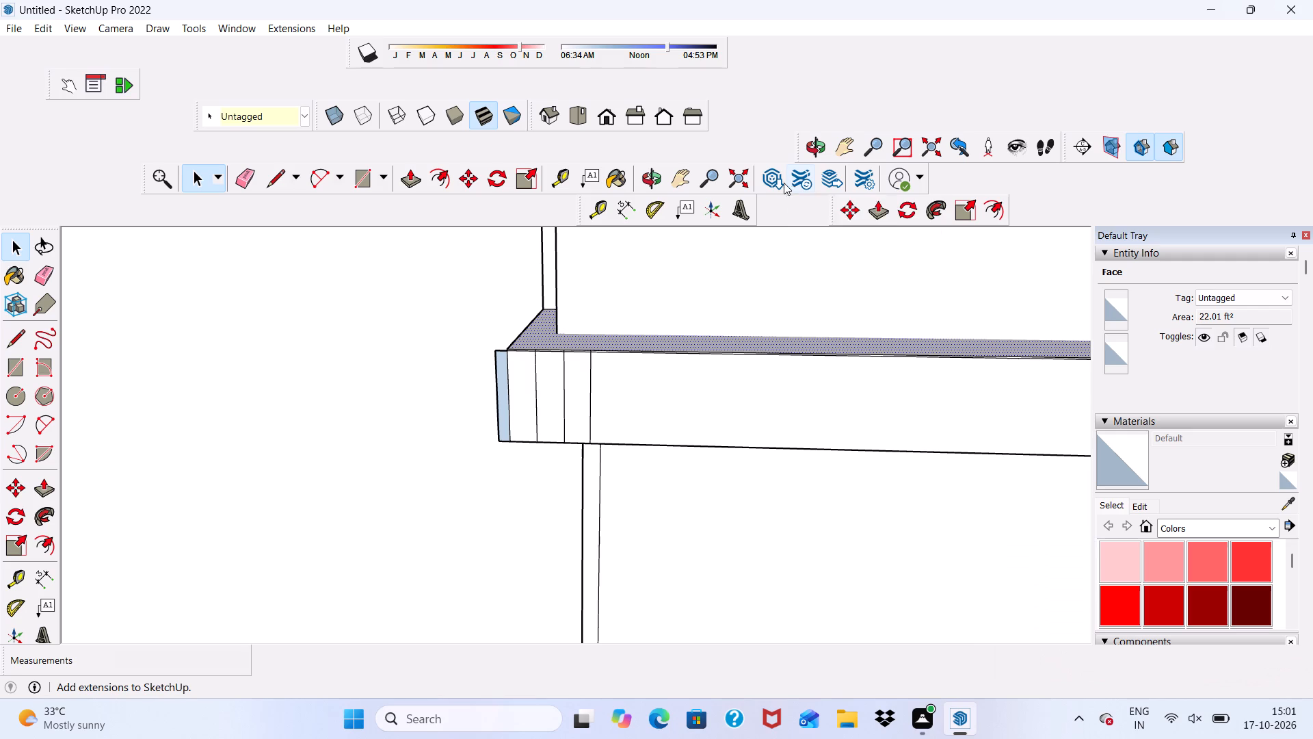
{"action": "scroll", "coordinate": [737, 176], "scroll_direction": "down", "scroll_amount": 7}
{"action": "middle_click_drag", "start_coordinate": [421, 358], "coordinate": [739, 368]}
{"action": "scroll", "coordinate": [607, 343], "scroll_direction": "up", "scroll_amount": 7}
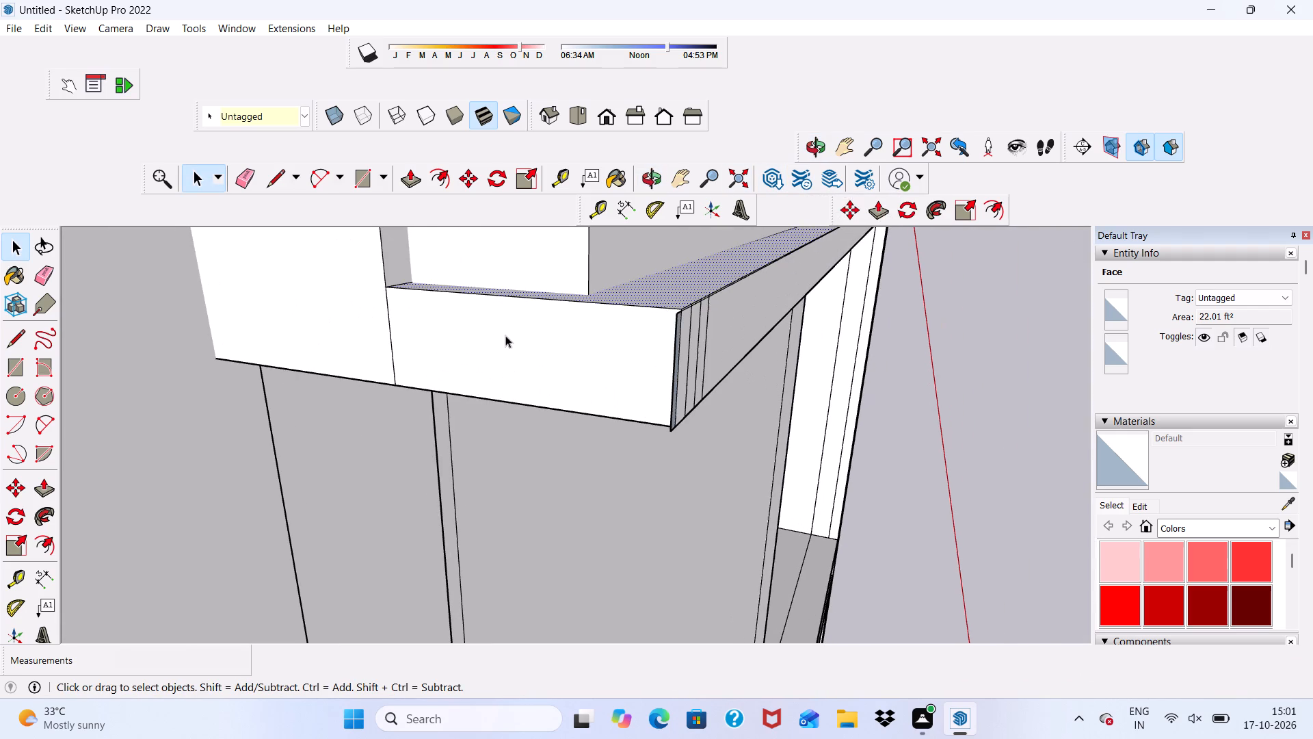
{"action": "scroll", "coordinate": [427, 315], "scroll_direction": "up", "scroll_amount": 4}
{"action": "scroll", "coordinate": [367, 322], "scroll_direction": "down", "scroll_amount": 7}
{"action": "middle_click_drag", "start_coordinate": [378, 354], "coordinate": [665, 389]}
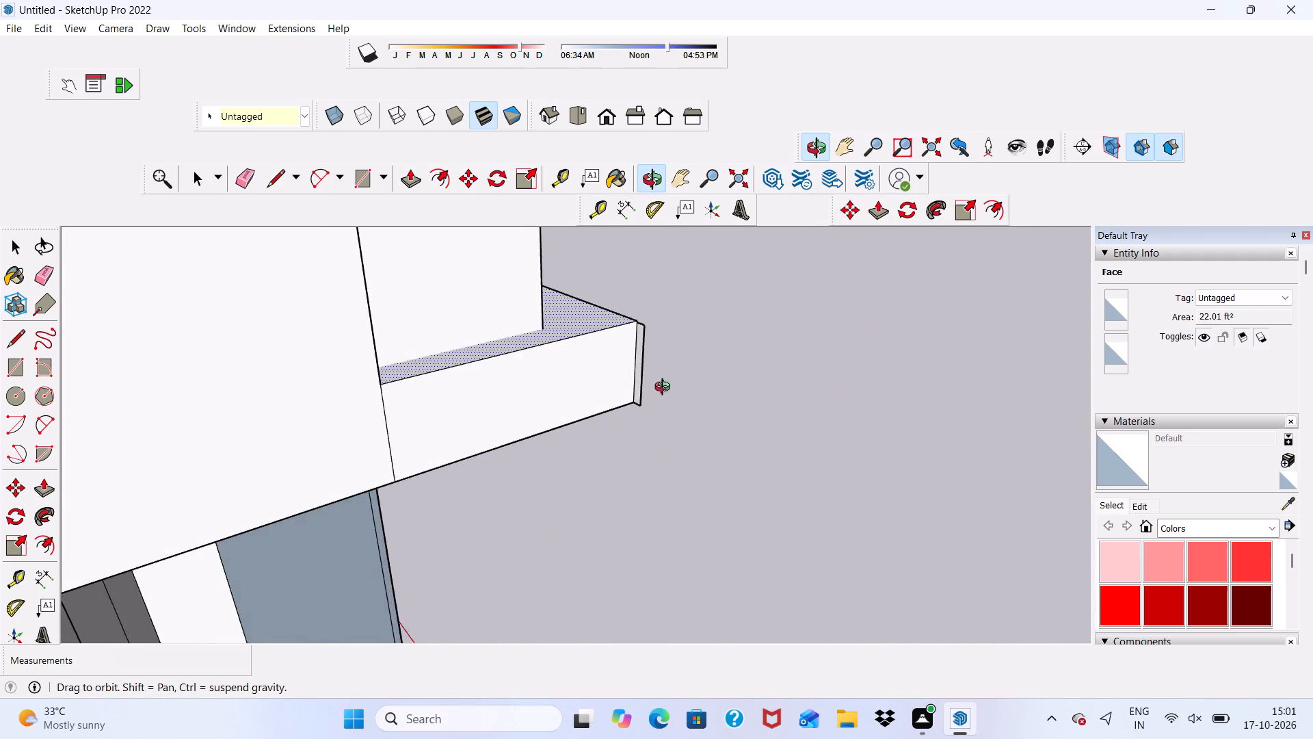
{"action": "middle_click_drag", "start_coordinate": [665, 389], "coordinate": [652, 377]}
{"action": "scroll", "coordinate": [416, 311], "scroll_direction": "up", "scroll_amount": 1}
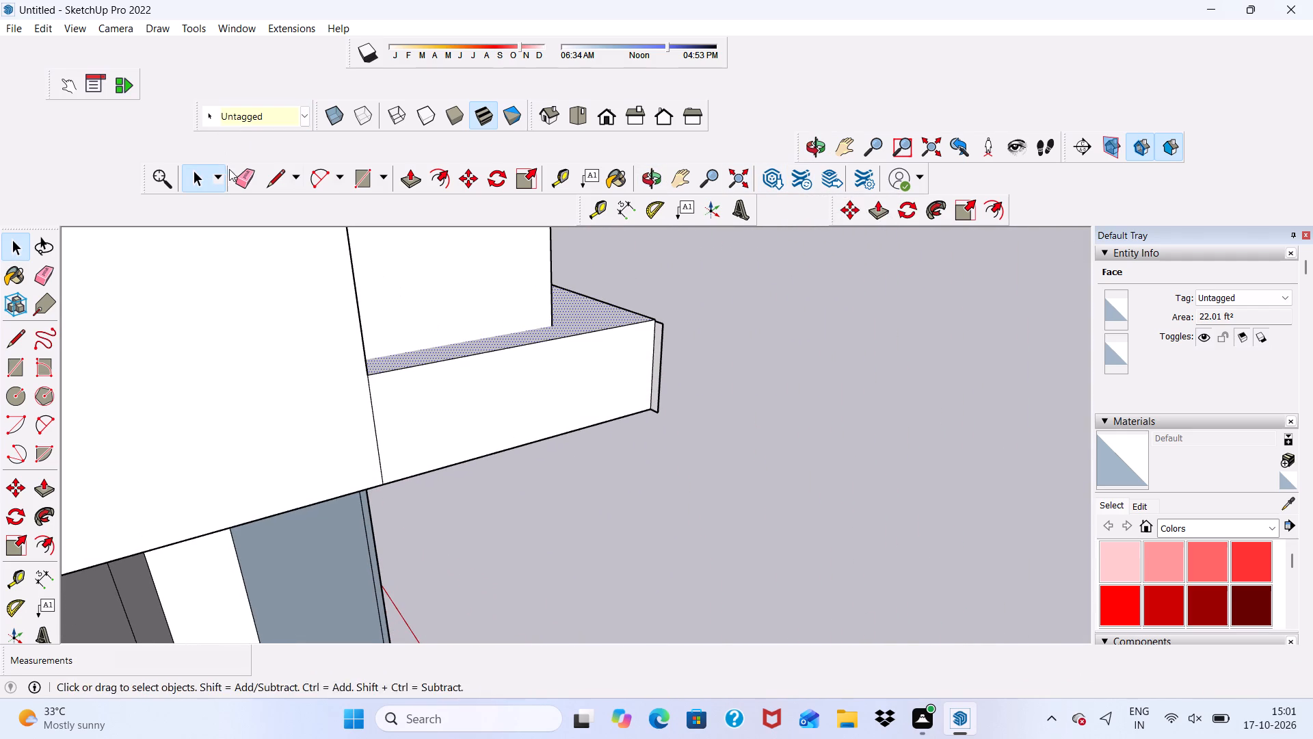
Examine the roof-level beam and its ledge from the front view and close up at the wall-side corner.
{"action": "left_click_drag", "start_coordinate": [237, 183], "coordinate": [230, 185]}
{"action": "scroll", "coordinate": [740, 426], "scroll_direction": "up", "scroll_amount": 4}
{"action": "scroll", "coordinate": [633, 344], "scroll_direction": "down", "scroll_amount": 7}
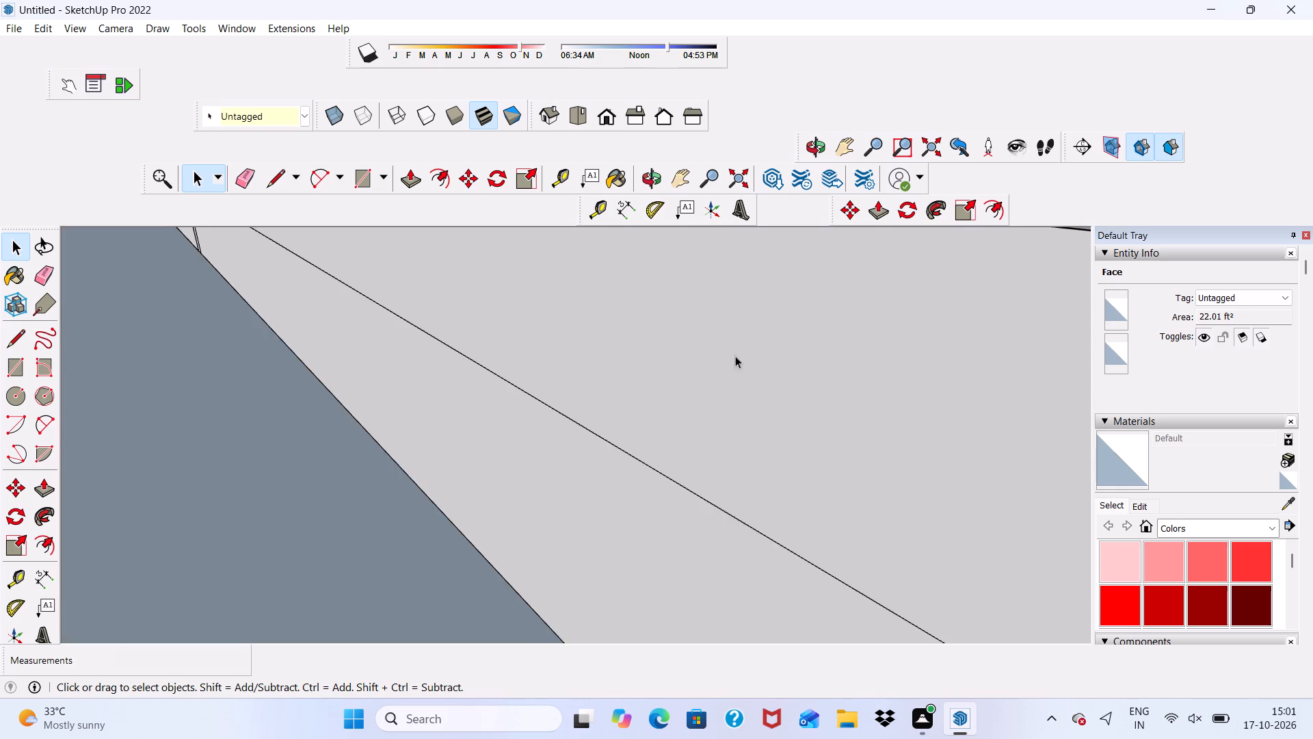
{"action": "scroll", "coordinate": [577, 366], "scroll_direction": "down", "scroll_amount": 16}
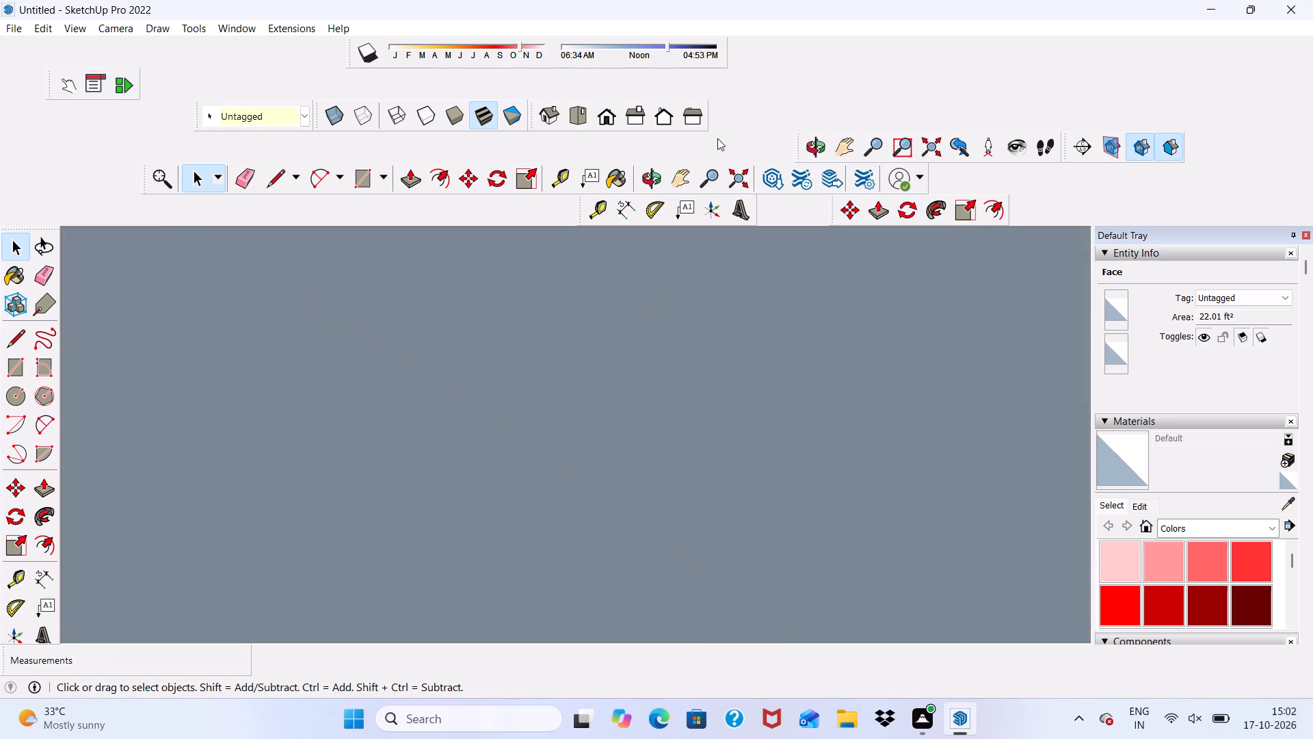
{"action": "left_click", "coordinate": [604, 116]}
{"action": "scroll", "coordinate": [598, 346], "scroll_direction": "down", "scroll_amount": 17}
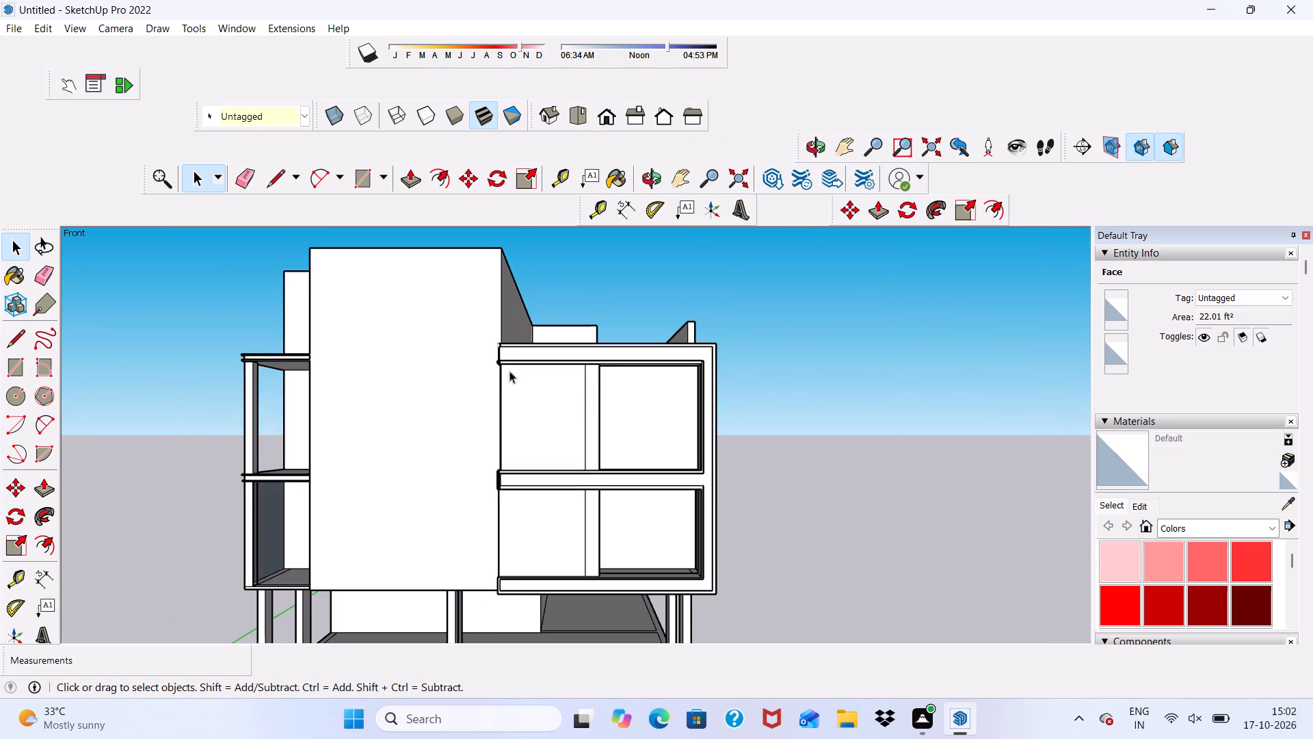
{"action": "middle_click_drag", "start_coordinate": [490, 361], "coordinate": [742, 441]}
{"action": "scroll", "coordinate": [641, 417], "scroll_direction": "up", "scroll_amount": 20}
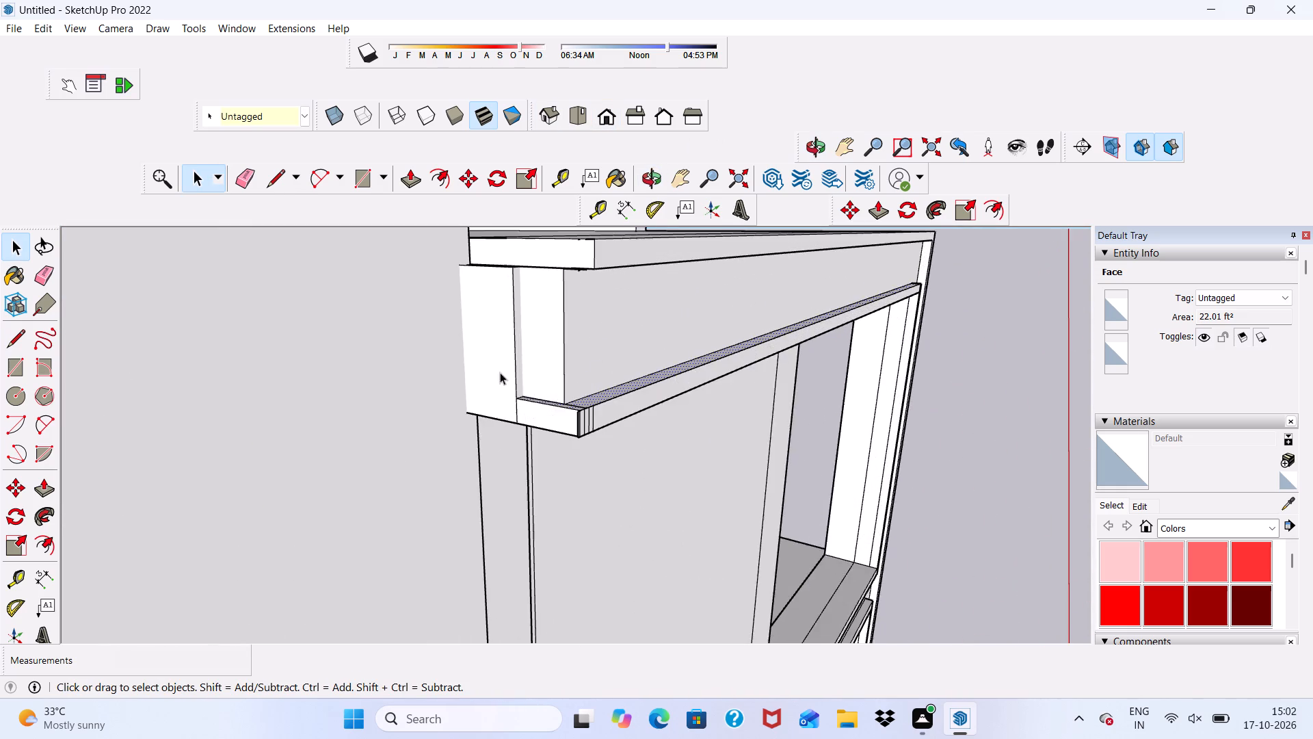
{"action": "middle_click_drag", "start_coordinate": [499, 380], "coordinate": [633, 424]}
{"action": "scroll", "coordinate": [693, 466], "scroll_direction": "up", "scroll_amount": 6}
{"action": "scroll", "coordinate": [574, 391], "scroll_direction": "down", "scroll_amount": 5}
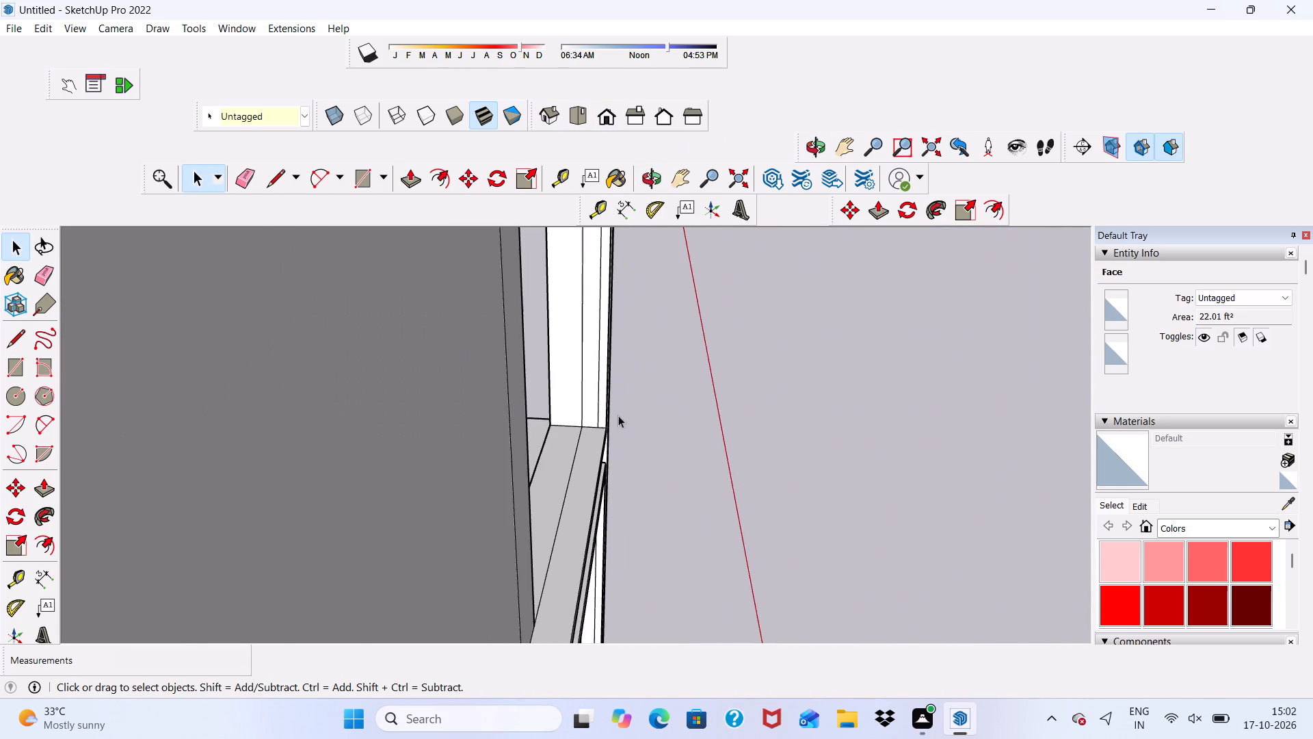
{"action": "scroll", "coordinate": [538, 397], "scroll_direction": "down", "scroll_amount": 6}
{"action": "middle_click_drag", "start_coordinate": [457, 324], "coordinate": [524, 308]}
{"action": "scroll", "coordinate": [524, 308], "scroll_direction": "up", "scroll_amount": 6}
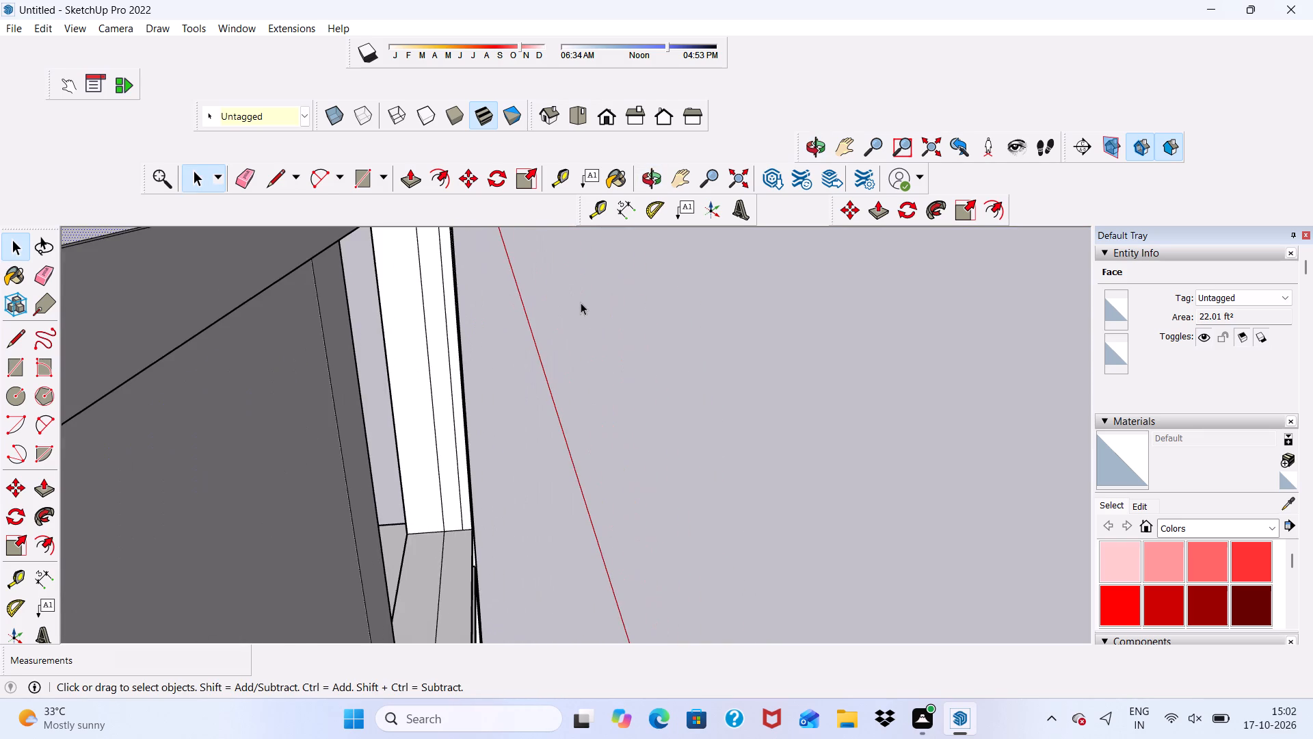
{"action": "left_click", "coordinate": [583, 302]}
{"action": "scroll", "coordinate": [382, 370], "scroll_direction": "down", "scroll_amount": 2}
{"action": "scroll", "coordinate": [492, 348], "scroll_direction": "down", "scroll_amount": 2}
{"action": "middle_click_drag", "start_coordinate": [386, 418], "coordinate": [397, 391]}
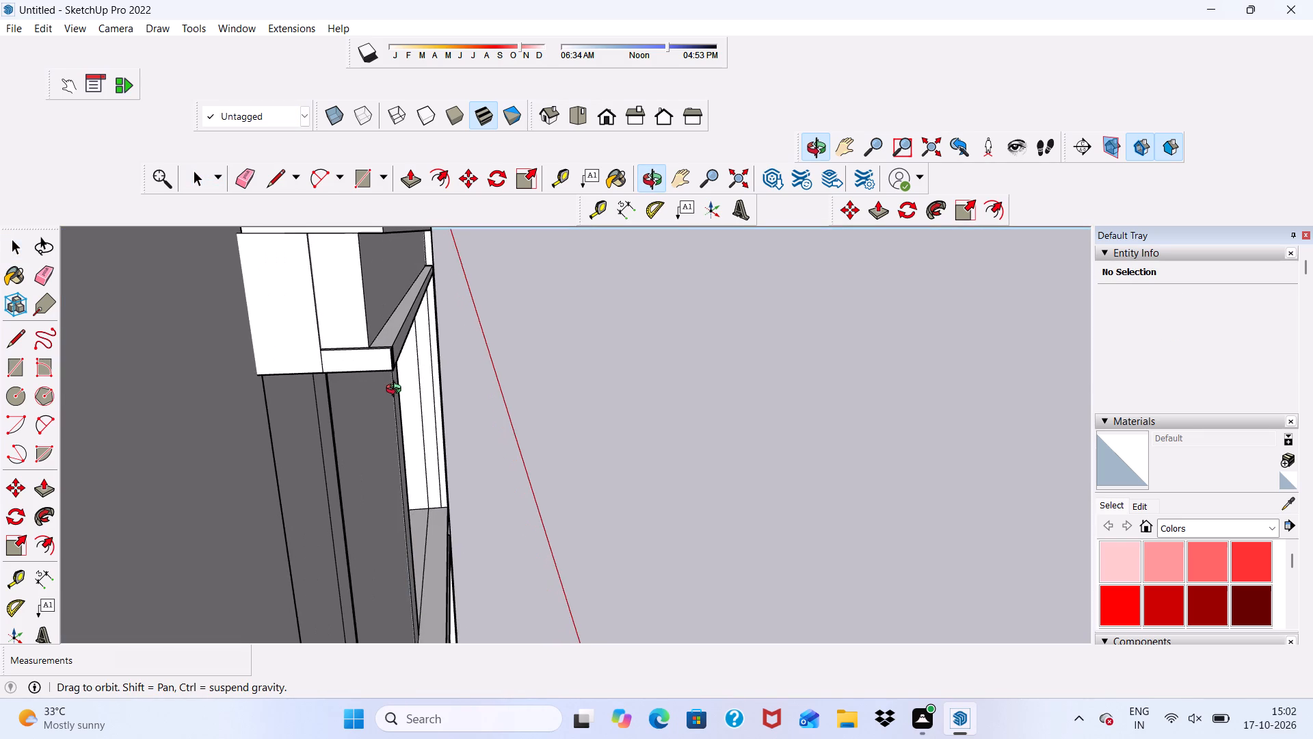
{"action": "middle_click_drag", "start_coordinate": [397, 391], "coordinate": [396, 391]}
Erase the thin projecting strip's outer edge and the short leftover edges at the ledge's top and bottom end corners.
{"action": "scroll", "coordinate": [351, 354], "scroll_direction": "up", "scroll_amount": 5}
{"action": "scroll", "coordinate": [363, 354], "scroll_direction": "down", "scroll_amount": 1}
{"action": "scroll", "coordinate": [401, 352], "scroll_direction": "up", "scroll_amount": 18}
{"action": "scroll", "coordinate": [413, 335], "scroll_direction": "down", "scroll_amount": 1}
{"action": "middle_click_drag", "start_coordinate": [419, 335], "coordinate": [488, 367]}
{"action": "left_click", "coordinate": [248, 176]}
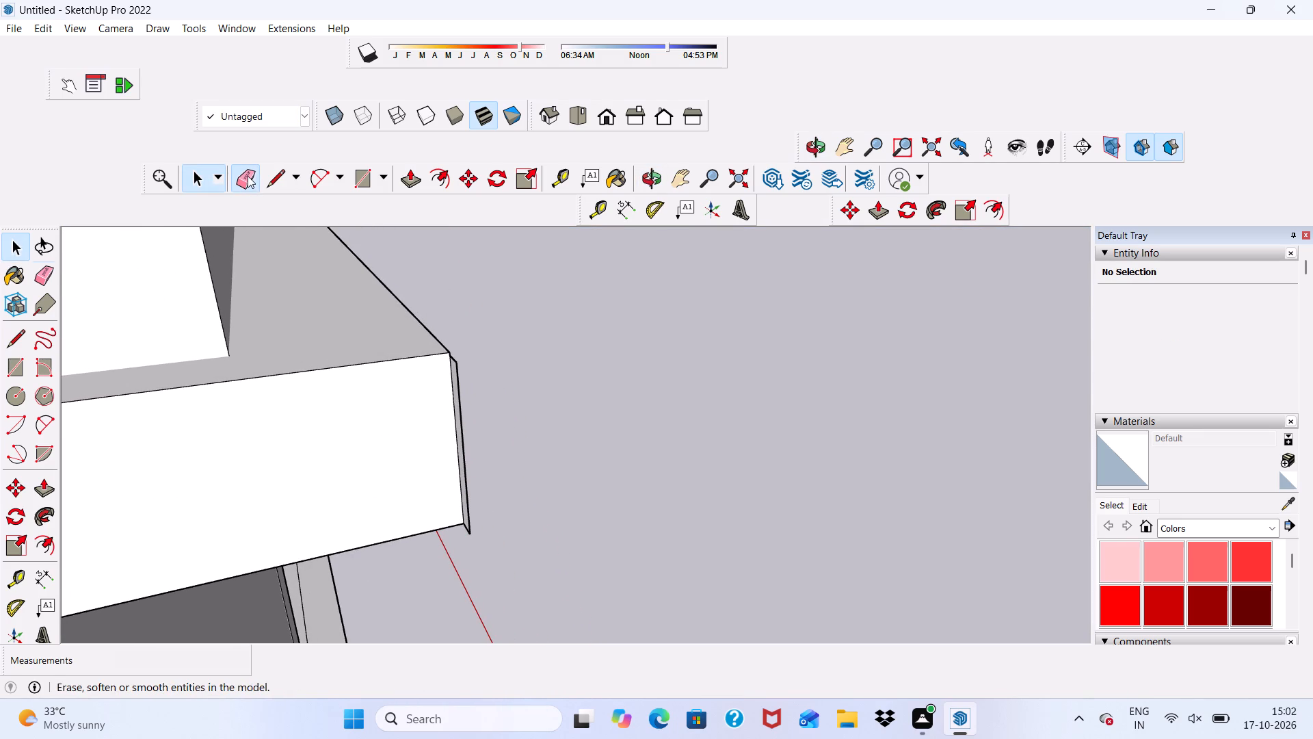
{"action": "scroll", "coordinate": [436, 435], "scroll_direction": "up", "scroll_amount": 1}
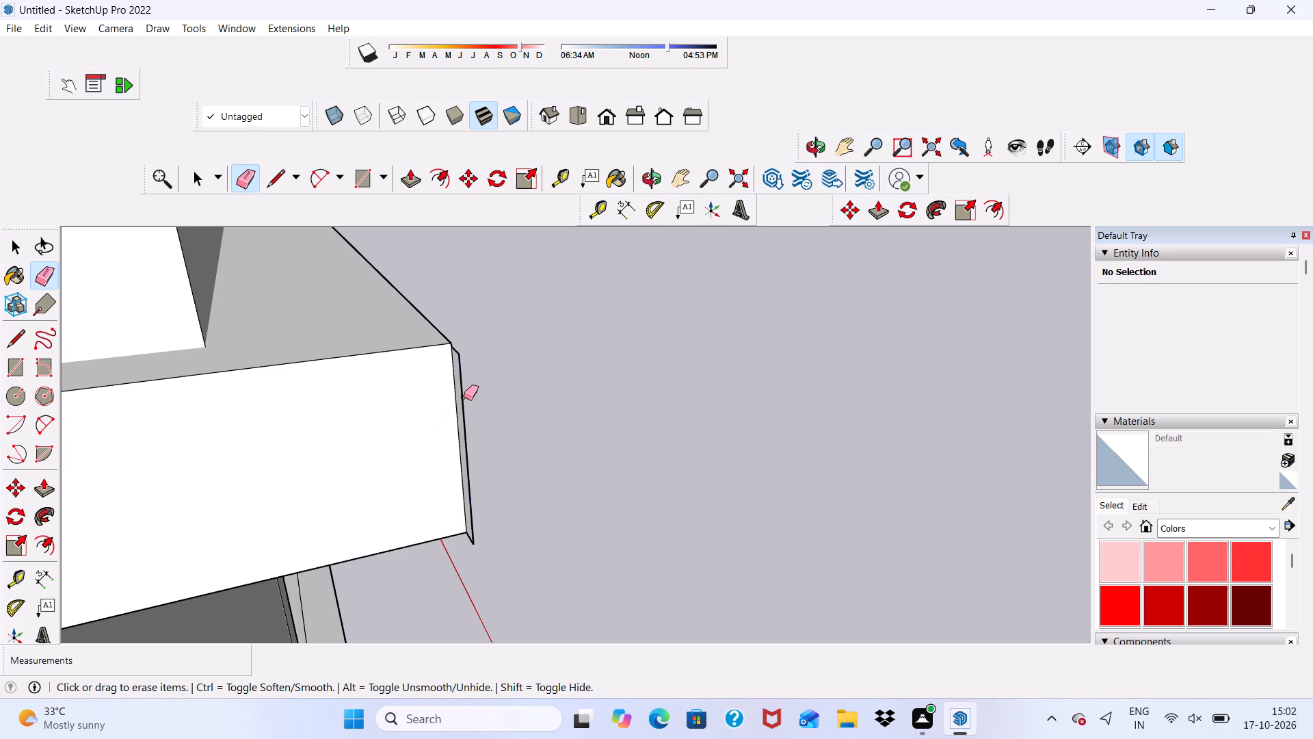
{"action": "left_click", "coordinate": [464, 397]}
{"action": "scroll", "coordinate": [458, 346], "scroll_direction": "up", "scroll_amount": 4}
{"action": "scroll", "coordinate": [457, 346], "scroll_direction": "down", "scroll_amount": 6}
{"action": "scroll", "coordinate": [463, 363], "scroll_direction": "up", "scroll_amount": 5}
{"action": "scroll", "coordinate": [440, 349], "scroll_direction": "down", "scroll_amount": 4}
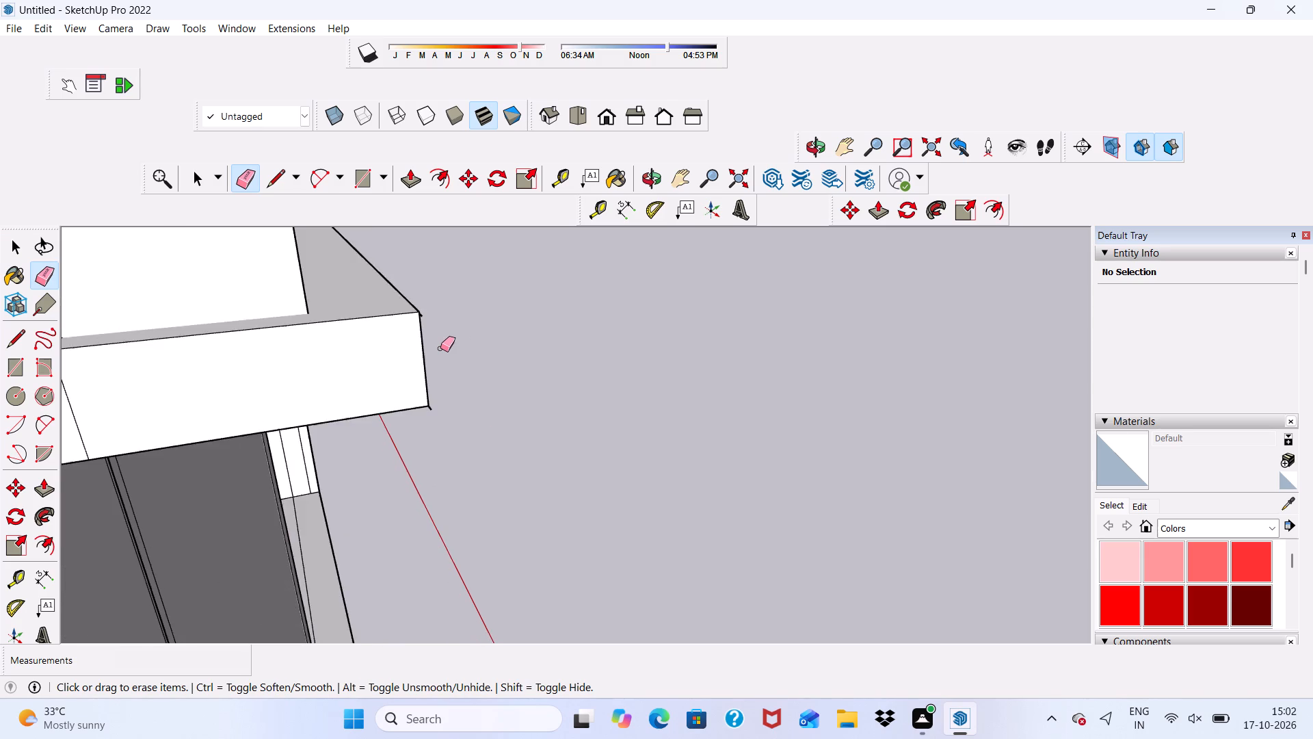
{"action": "scroll", "coordinate": [426, 349], "scroll_direction": "up", "scroll_amount": 1}
{"action": "scroll", "coordinate": [419, 320], "scroll_direction": "down", "scroll_amount": 2}
{"action": "scroll", "coordinate": [404, 304], "scroll_direction": "up", "scroll_amount": 5}
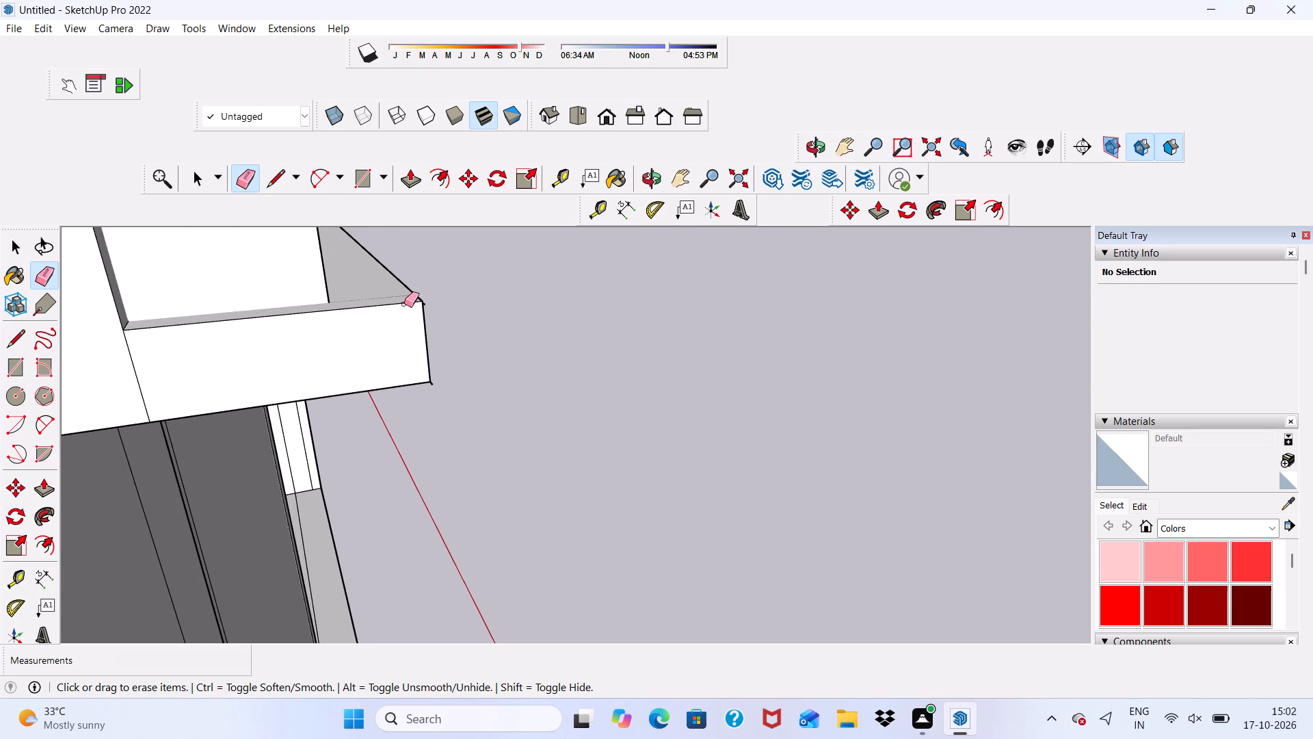
{"action": "scroll", "coordinate": [424, 304], "scroll_direction": "up", "scroll_amount": 4}
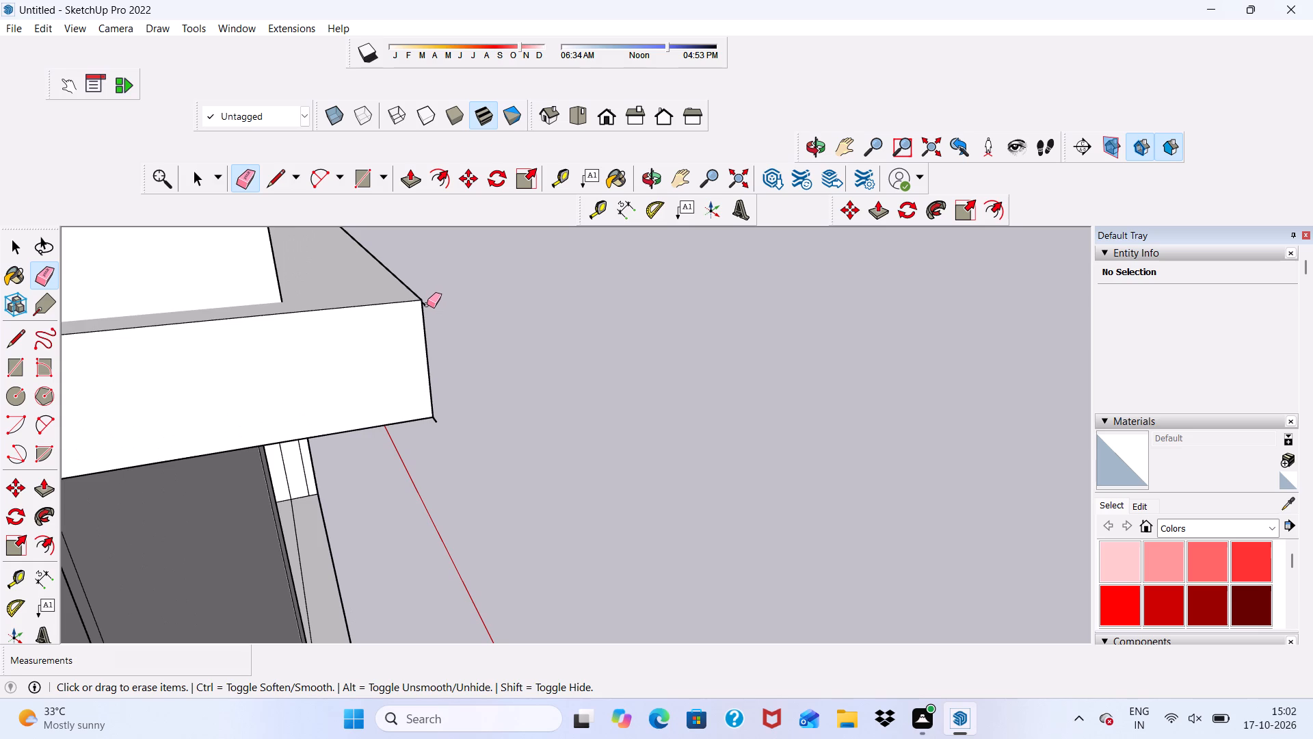
{"action": "left_click", "coordinate": [427, 304]}
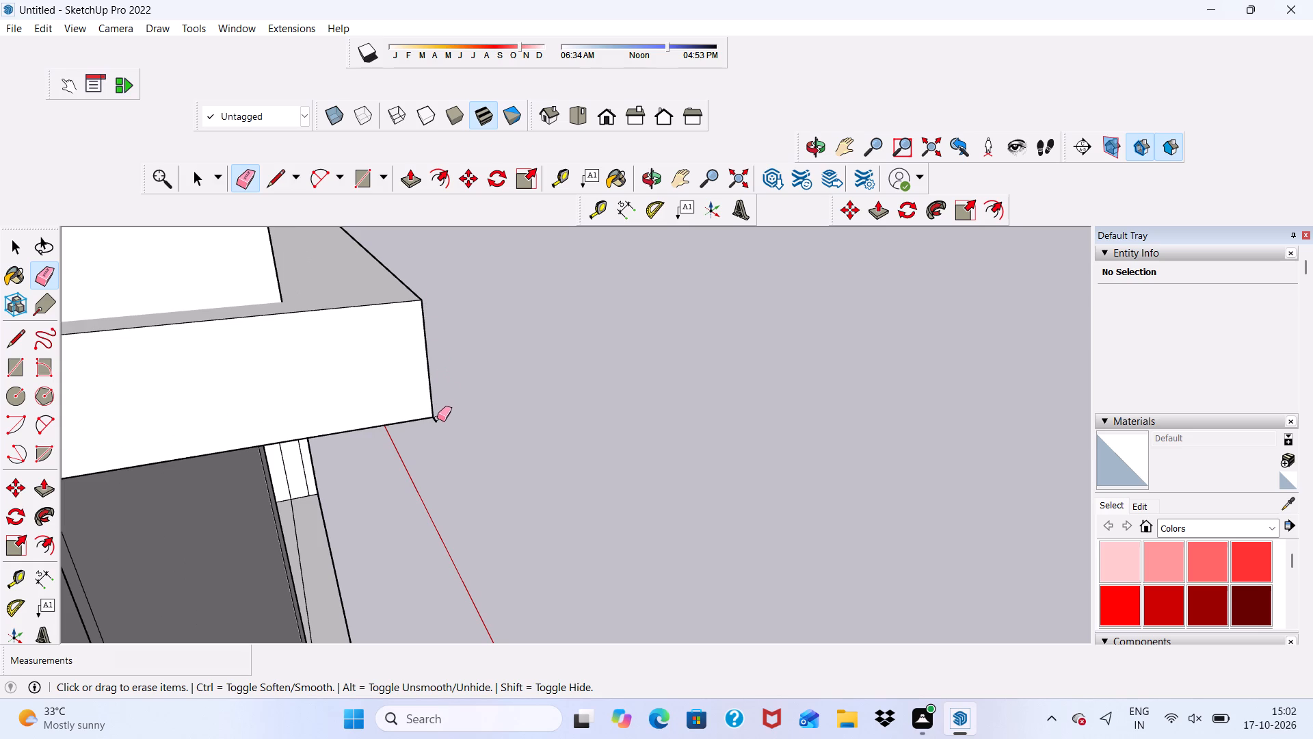
{"action": "left_click", "coordinate": [437, 418]}
Examine the ends of the balcony beams on each level where they meet the tall front wall.
{"action": "scroll", "coordinate": [401, 361], "scroll_direction": "down", "scroll_amount": 8}
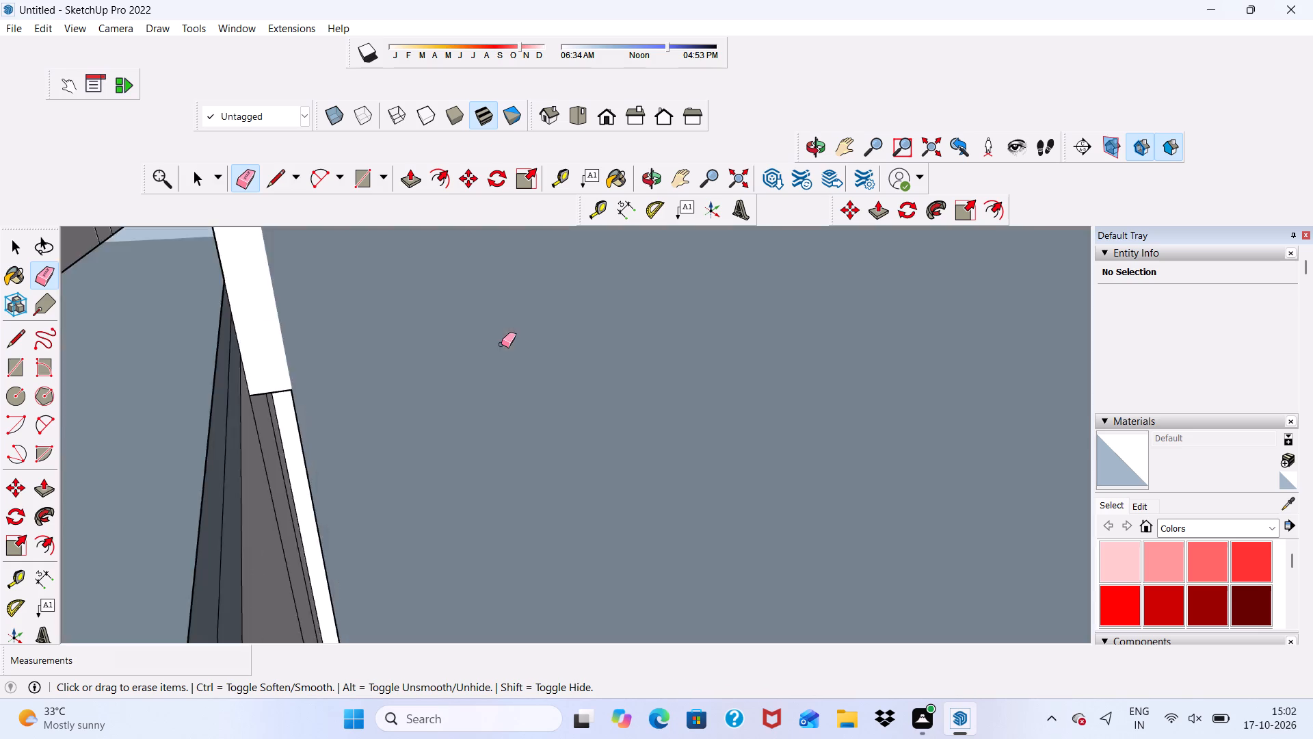
{"action": "middle_click_drag", "start_coordinate": [500, 347], "coordinate": [228, 361]}
{"action": "scroll", "coordinate": [255, 352], "scroll_direction": "up", "scroll_amount": 1}
{"action": "scroll", "coordinate": [229, 348], "scroll_direction": "down", "scroll_amount": 20}
{"action": "scroll", "coordinate": [229, 348], "scroll_direction": "down", "scroll_amount": 4}
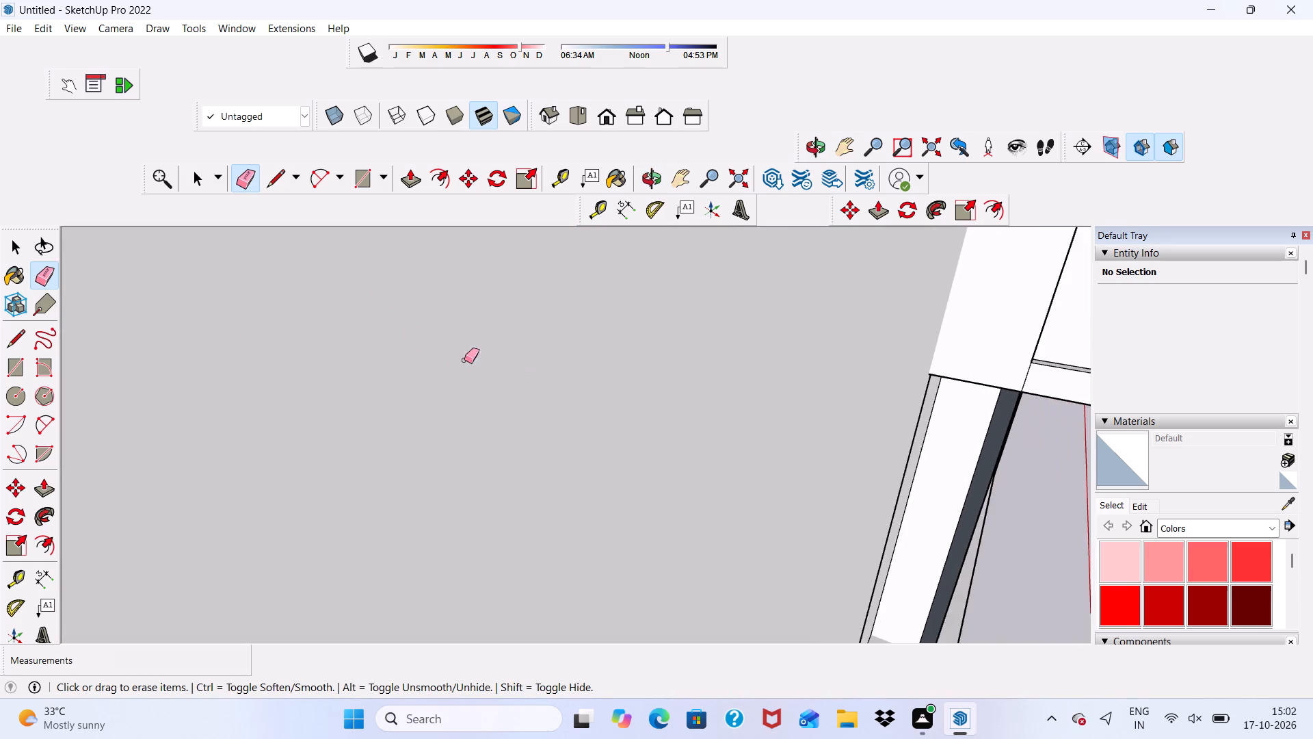
{"action": "scroll", "coordinate": [464, 360], "scroll_direction": "down", "scroll_amount": 7}
{"action": "scroll", "coordinate": [574, 359], "scroll_direction": "up", "scroll_amount": 1}
{"action": "scroll", "coordinate": [570, 409], "scroll_direction": "down", "scroll_amount": 16}
{"action": "middle_click_drag", "start_coordinate": [899, 370], "coordinate": [717, 300]}
{"action": "scroll", "coordinate": [717, 300], "scroll_direction": "down", "scroll_amount": 9}
{"action": "middle_click_drag", "start_coordinate": [652, 416], "coordinate": [628, 560]}
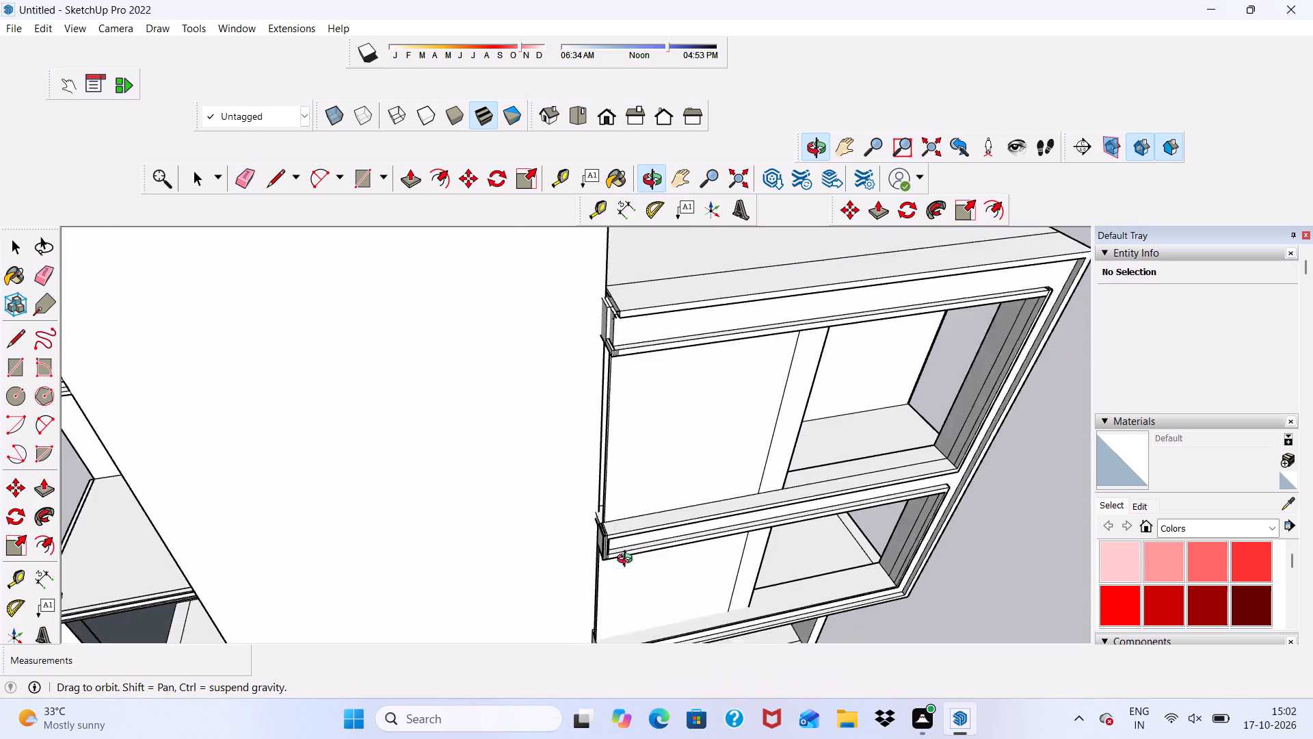
{"action": "middle_click_drag", "start_coordinate": [628, 560], "coordinate": [633, 556]}
{"action": "middle_click_drag", "start_coordinate": [622, 532], "coordinate": [733, 413]}
{"action": "key", "text": "space"}
{"action": "scroll", "coordinate": [669, 536], "scroll_direction": "up", "scroll_amount": 2}
{"action": "scroll", "coordinate": [568, 355], "scroll_direction": "down", "scroll_amount": 5}
{"action": "middle_click_drag", "start_coordinate": [705, 591], "coordinate": [701, 584]}
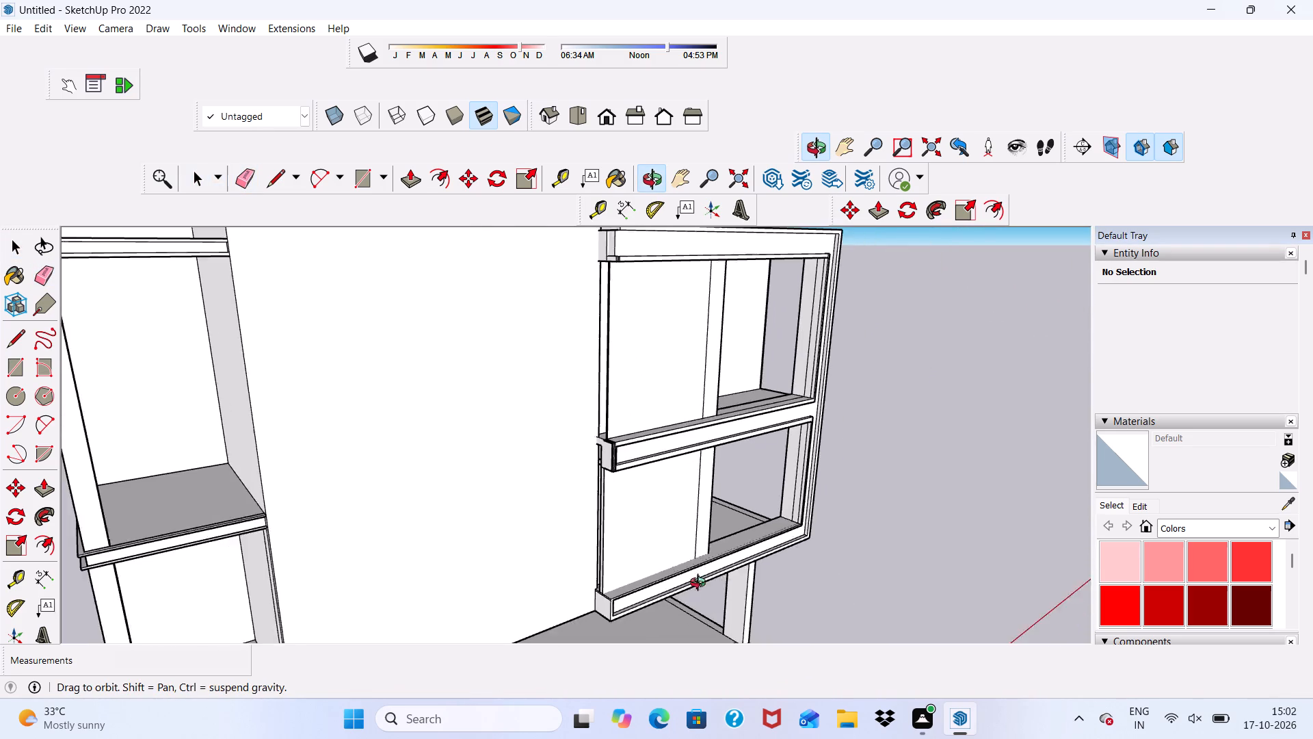
{"action": "middle_click_drag", "start_coordinate": [701, 584], "coordinate": [858, 607]}
Push/Pull the small recessed face beneath the middle balcony beam, beside the tall front wall, down toward the lower balcony beam.
{"action": "scroll", "coordinate": [629, 412], "scroll_direction": "up", "scroll_amount": 13}
{"action": "middle_click_drag", "start_coordinate": [622, 484], "coordinate": [700, 254]}
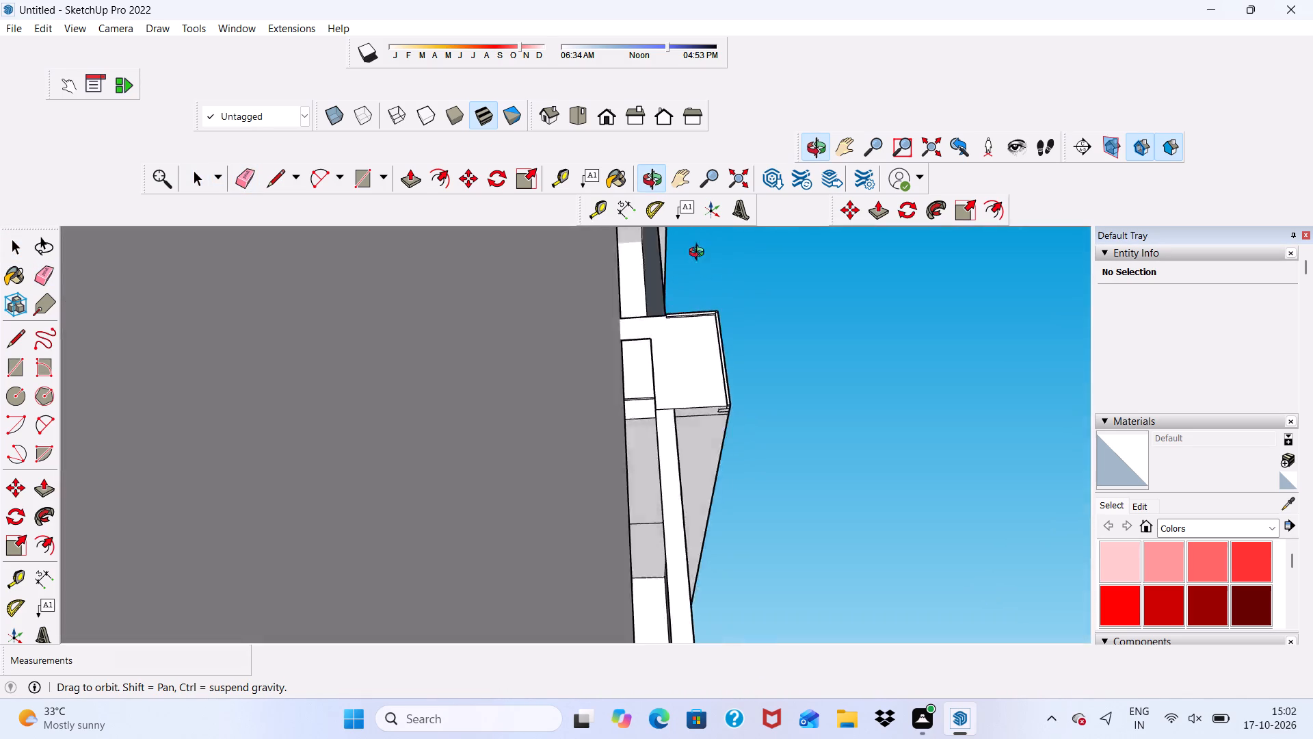
{"action": "middle_click_drag", "start_coordinate": [700, 254], "coordinate": [600, 268]}
{"action": "scroll", "coordinate": [581, 504], "scroll_direction": "up", "scroll_amount": 5}
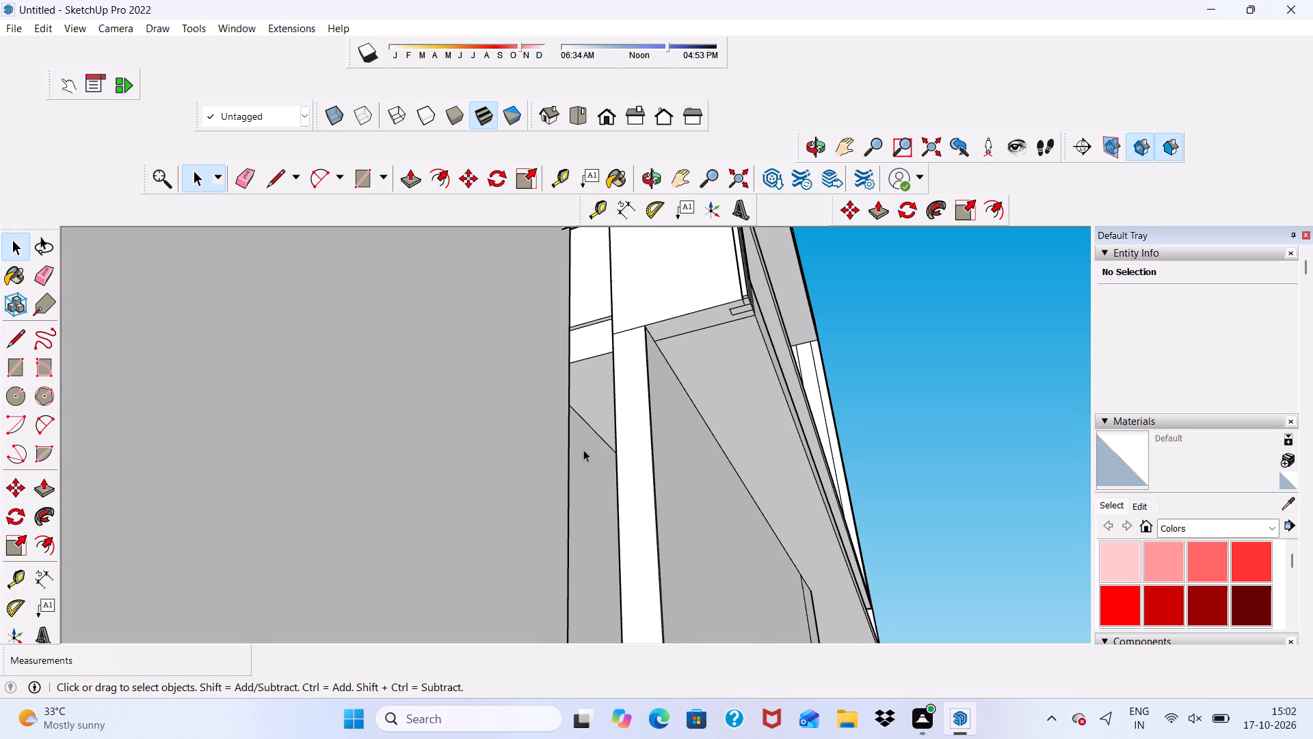
{"action": "left_click", "coordinate": [594, 376]}
{"action": "left_click", "coordinate": [416, 170]}
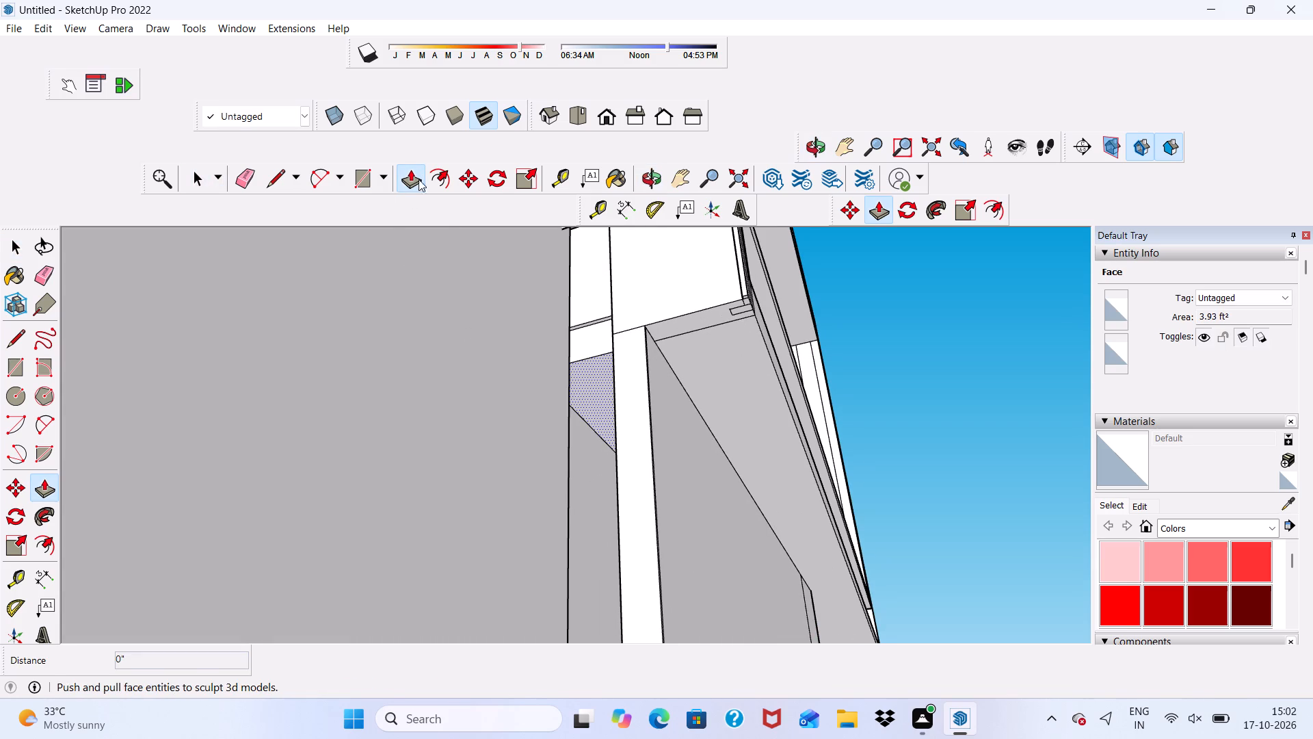
{"action": "scroll", "coordinate": [552, 346], "scroll_direction": "up", "scroll_amount": 1}
{"action": "left_click", "coordinate": [589, 380]}
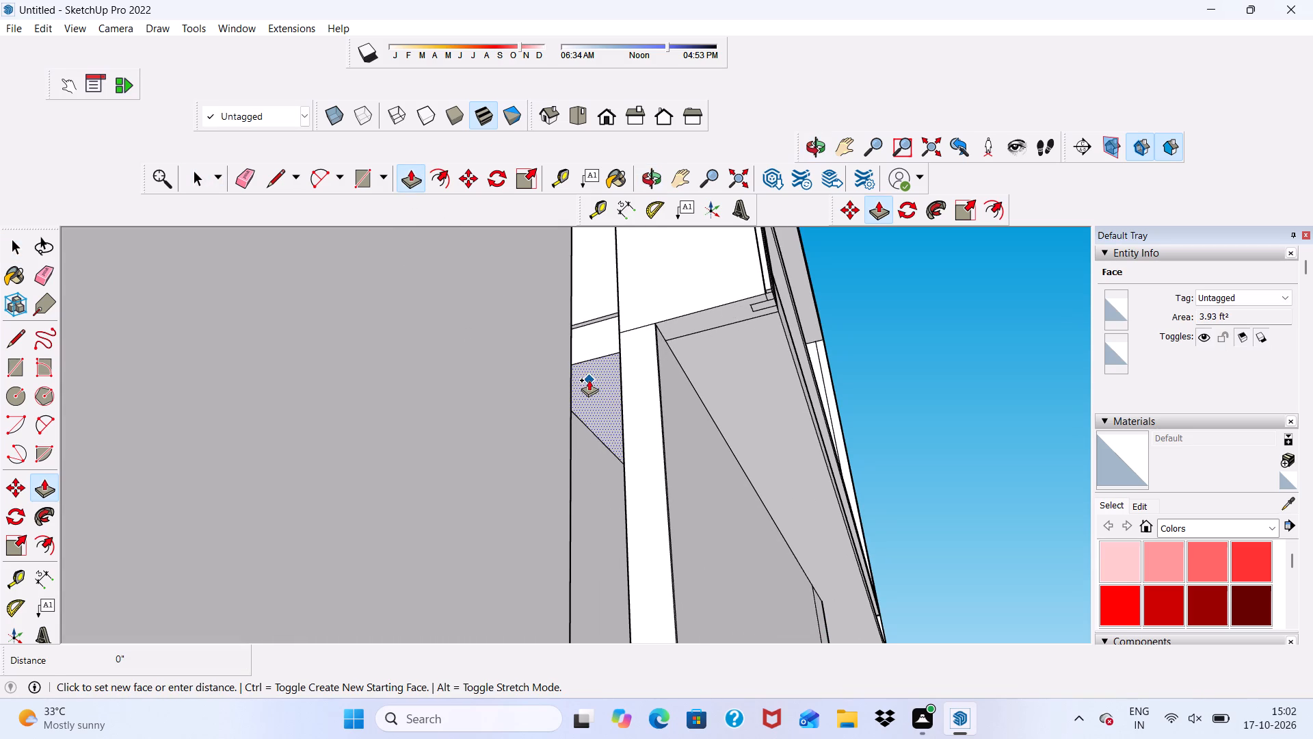
{"action": "scroll", "coordinate": [591, 508], "scroll_direction": "down", "scroll_amount": 20}
{"action": "scroll", "coordinate": [591, 508], "scroll_direction": "down", "scroll_amount": 1}
{"action": "scroll", "coordinate": [538, 576], "scroll_direction": "up", "scroll_amount": 1}
{"action": "scroll", "coordinate": [503, 528], "scroll_direction": "down", "scroll_amount": 6}
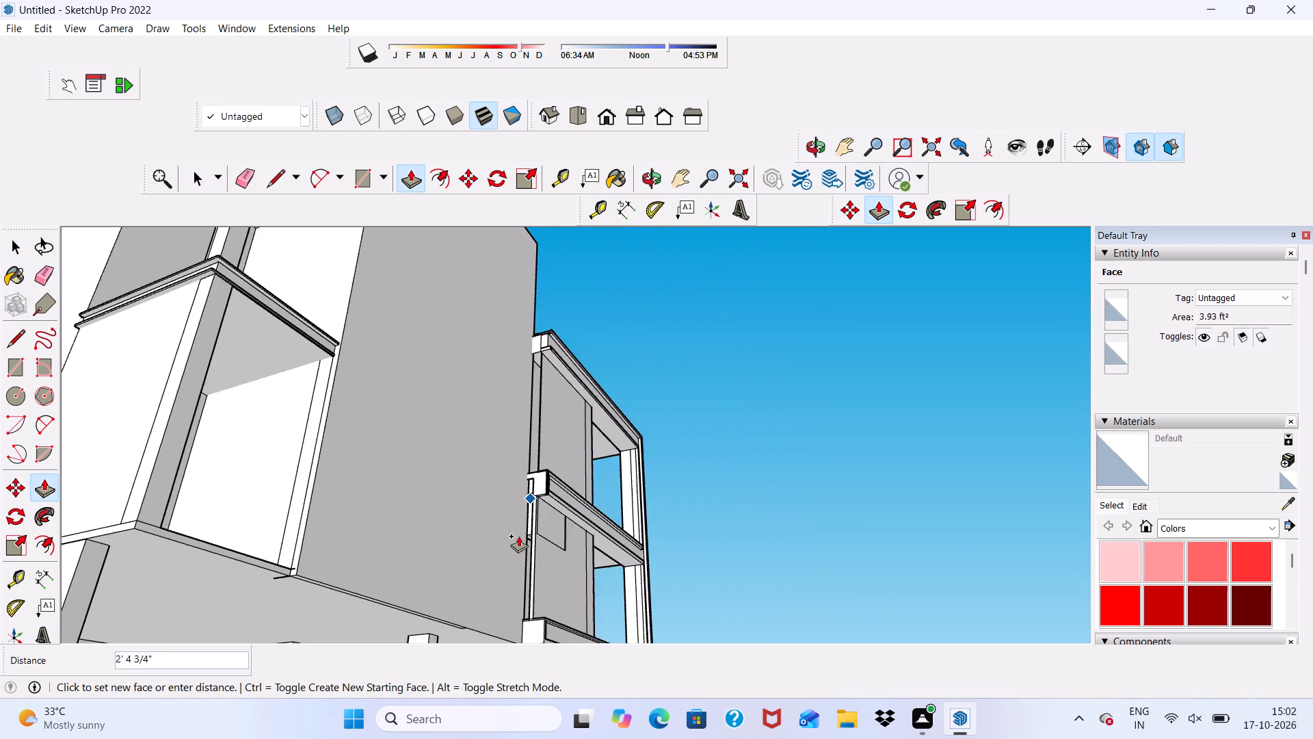
{"action": "scroll", "coordinate": [518, 536], "scroll_direction": "down", "scroll_amount": 8}
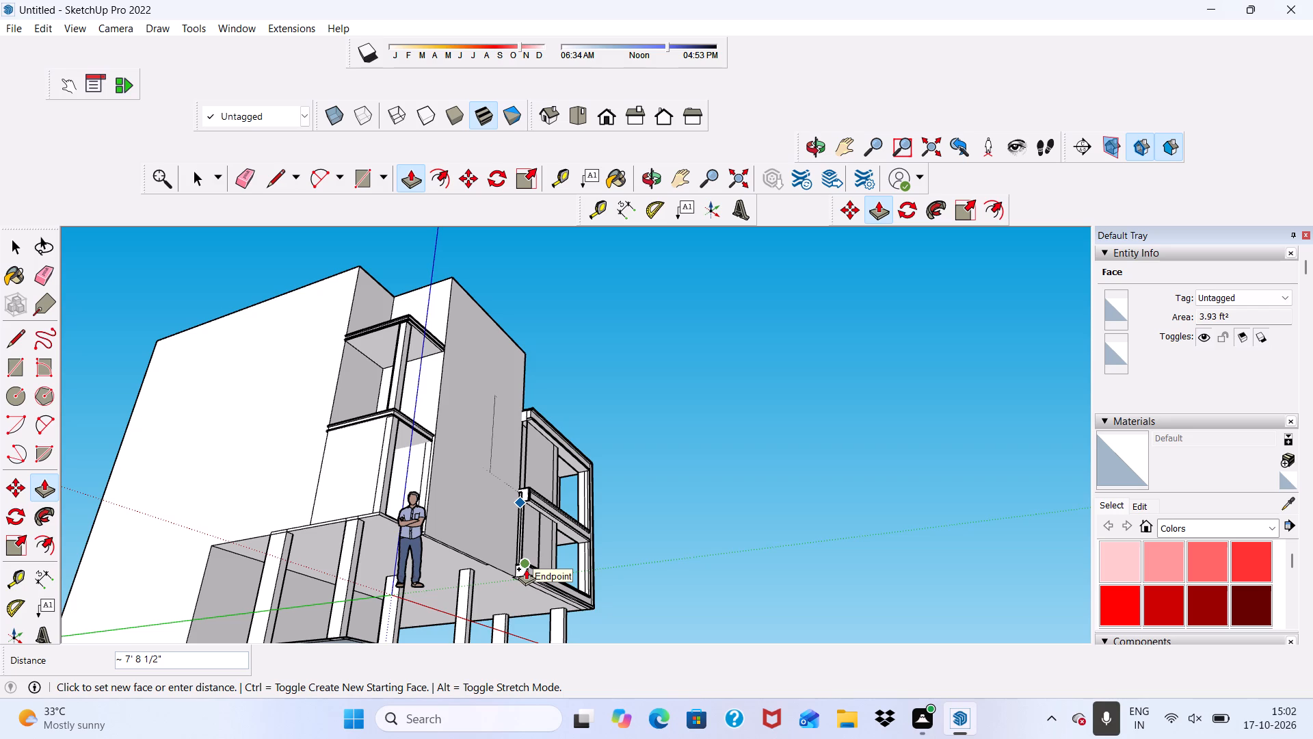